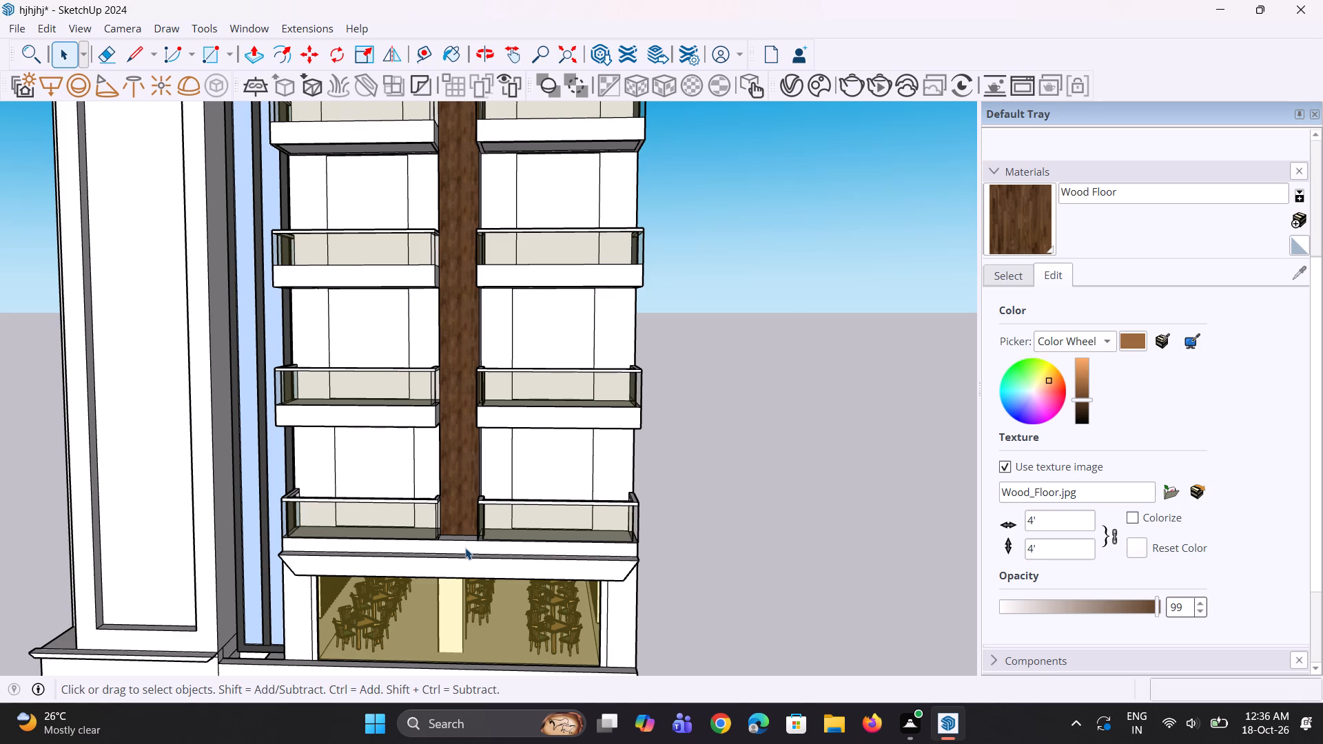
# Copy the outer lowest-balcony opening face about 25' sideways into the empty space beside the building.
pyautogui.scroll(-5, 473, 524)
pyautogui.moveTo(495, 502); pyautogui.dragTo(480, 495, button='middle')
pyautogui.scroll(5, 479, 493)
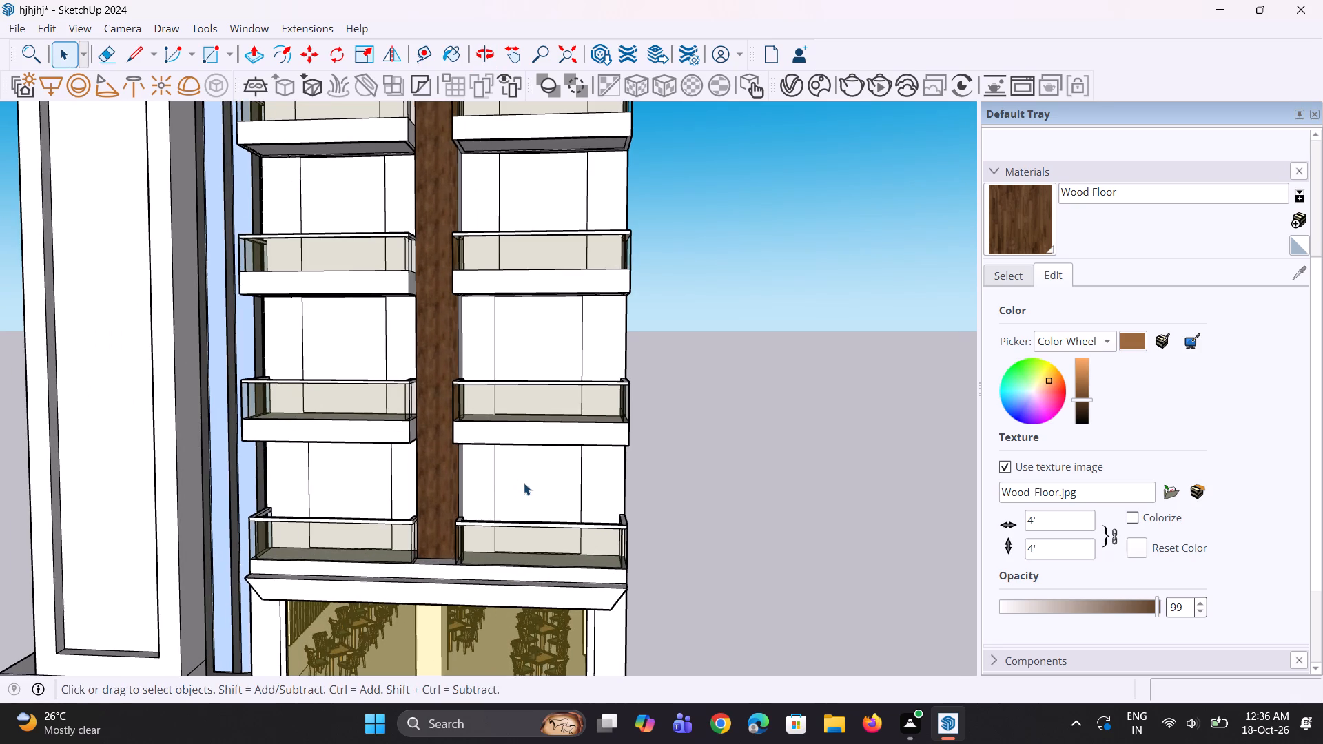
pyautogui.scroll(-3, 500, 435)
pyautogui.moveTo(522, 508); pyautogui.dragTo(529, 548, button='middle')
pyautogui.scroll(1, 532, 488)
pyautogui.click(533, 486)
pyautogui.scroll(1, 502, 510)
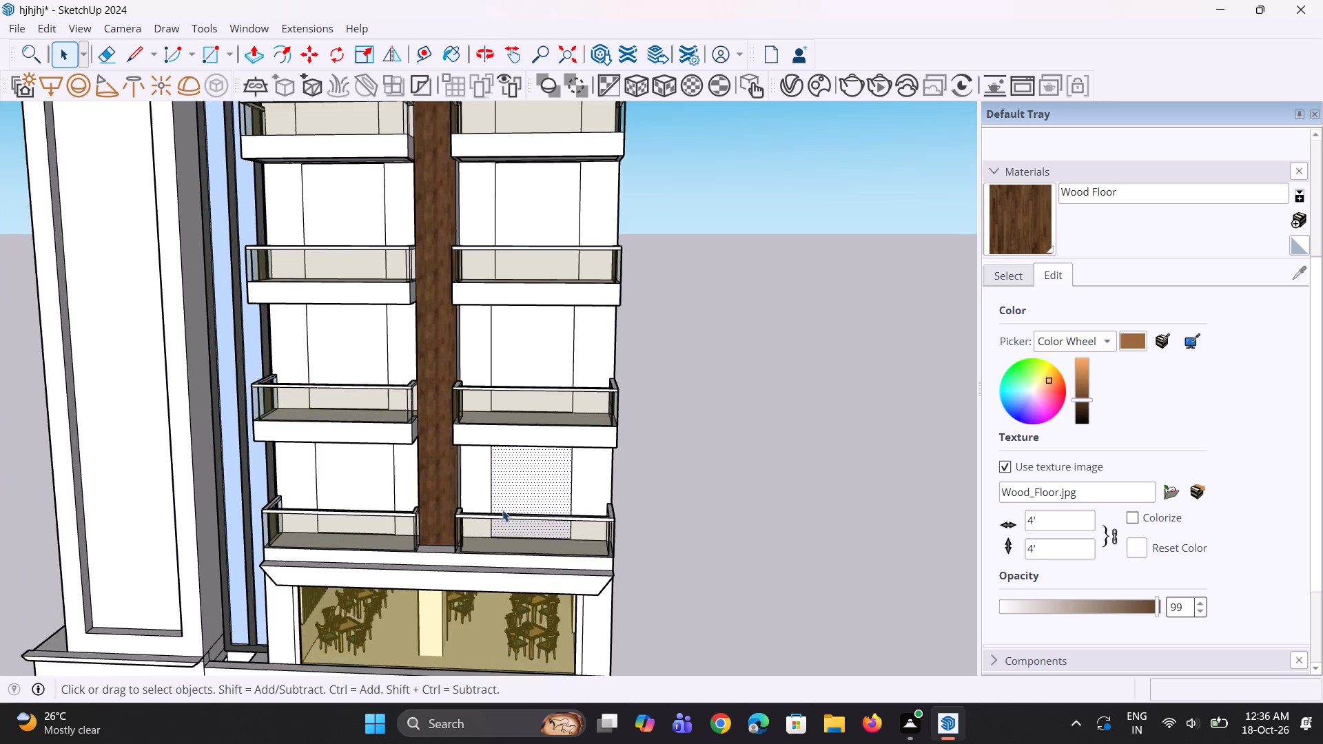
pyautogui.scroll(-1, 502, 510)
pyautogui.press('m')
pyautogui.click(502, 508)
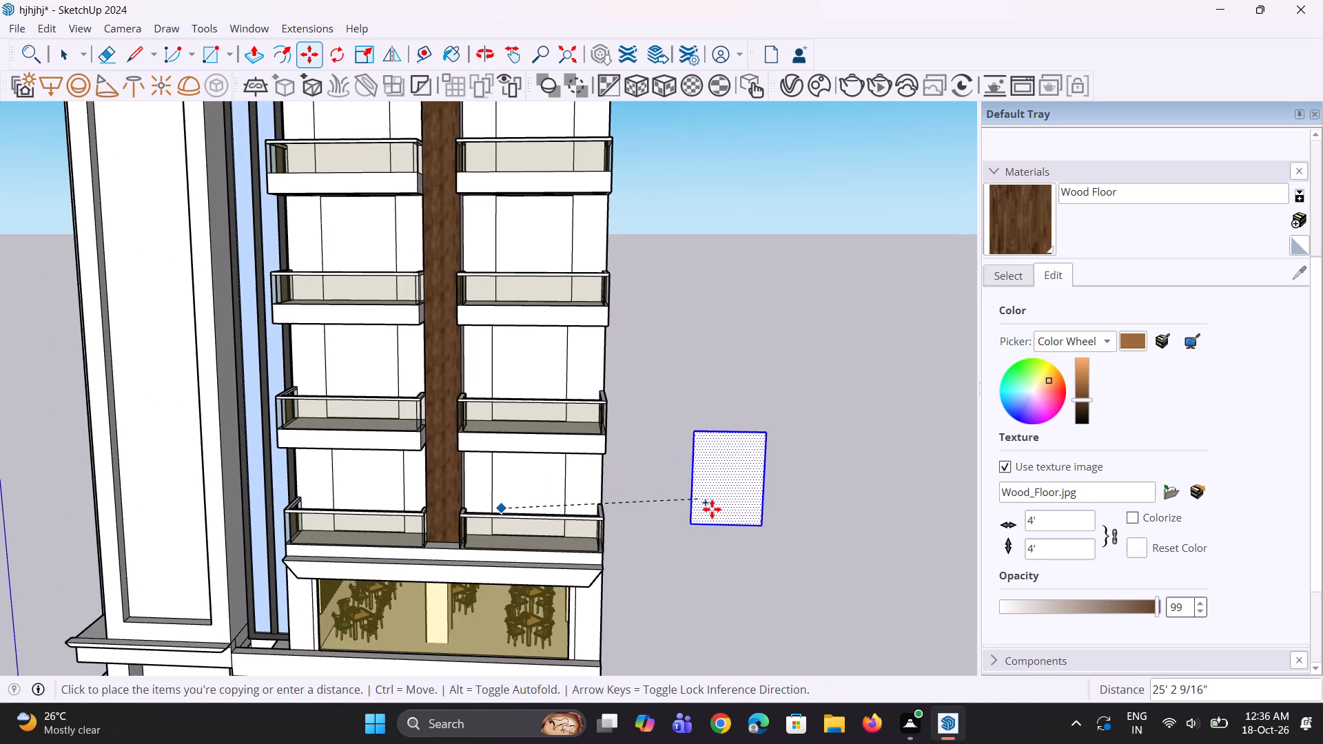
pyautogui.click(710, 521)
# Push/Pull the copied freestanding opening face out to a thickness of 3".
pyautogui.scroll(1, 715, 562)
pyautogui.moveTo(715, 562); pyautogui.dragTo(705, 524, button='middle')
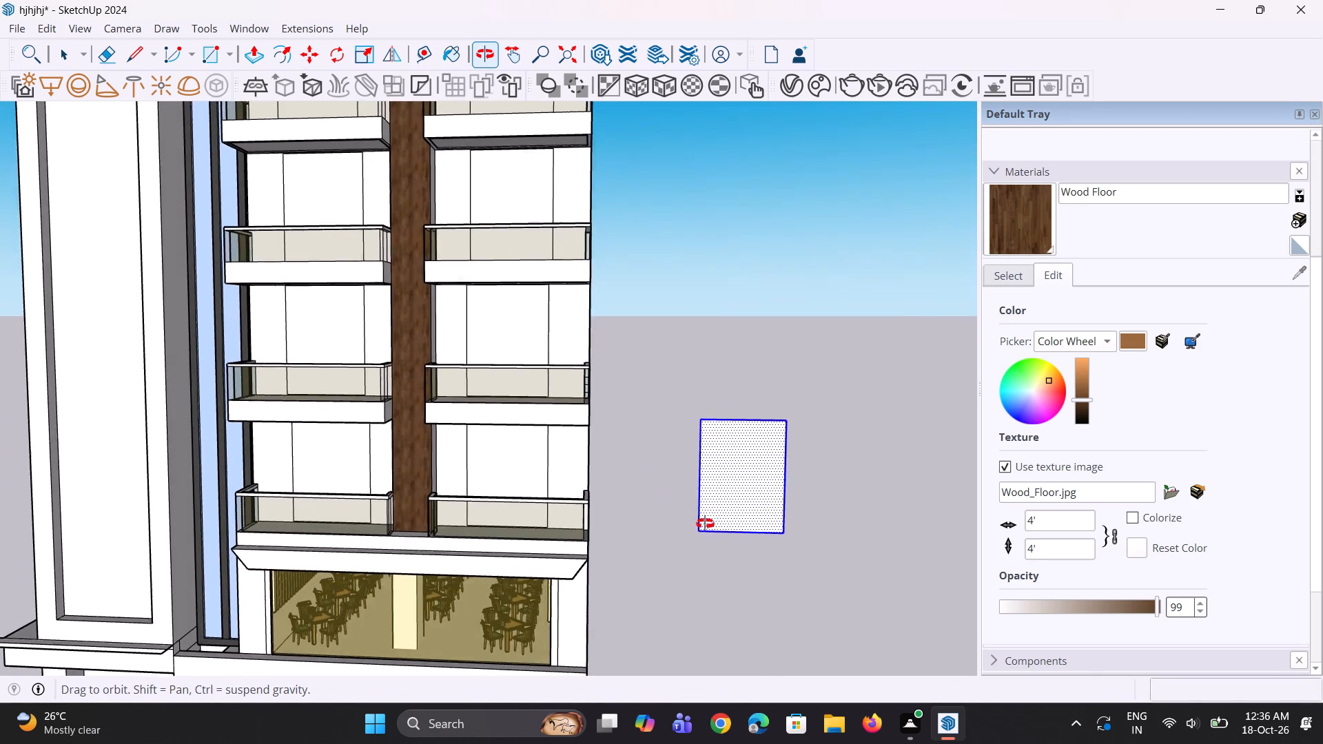
pyautogui.moveTo(705, 524); pyautogui.dragTo(674, 456, button='middle')
pyautogui.press('space')
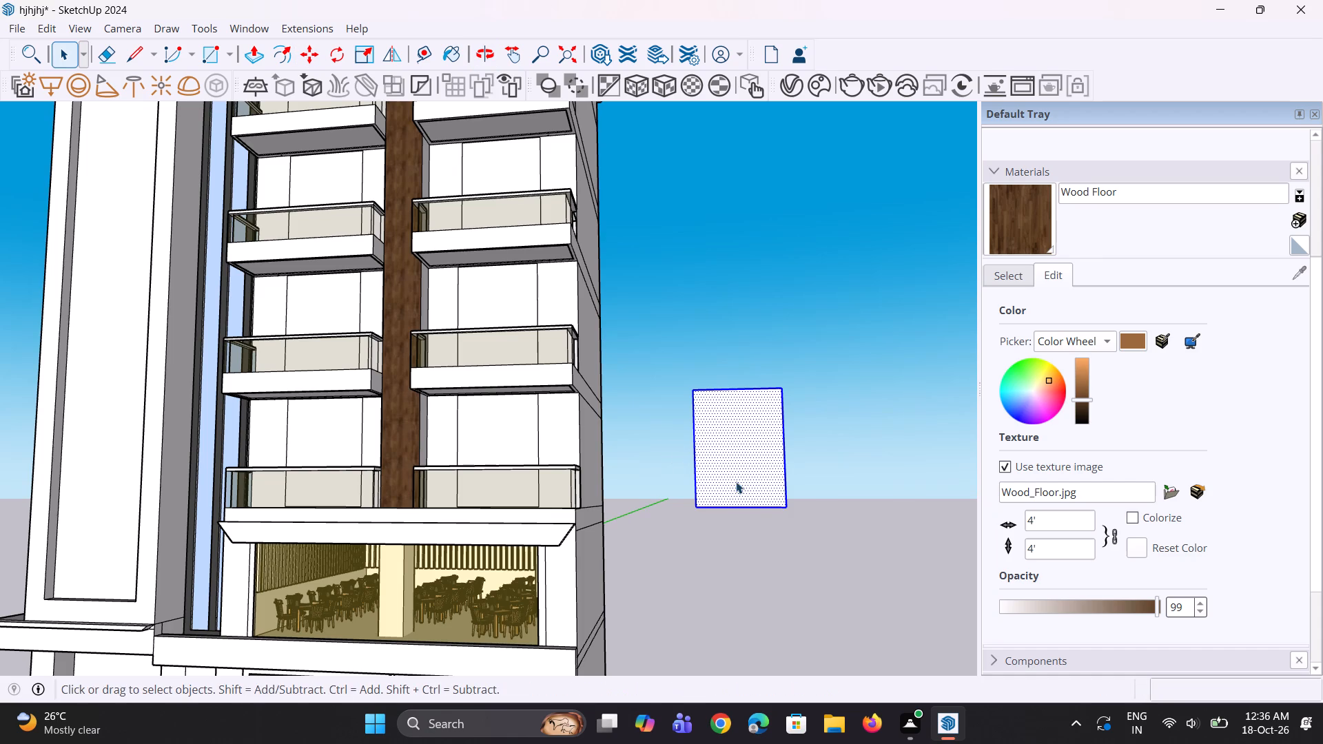
pyautogui.moveTo(736, 483); pyautogui.dragTo(646, 568, button='middle')
pyautogui.press('p')
pyautogui.click(697, 497)
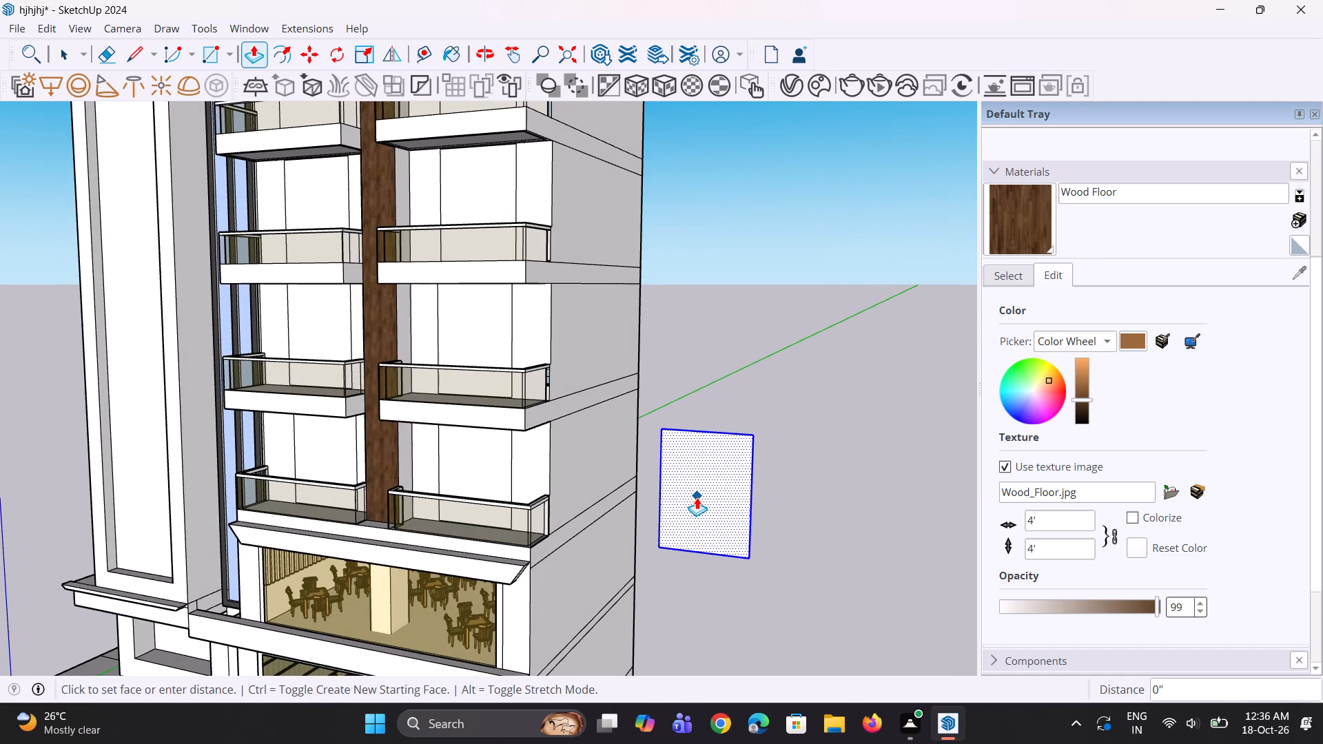
pyautogui.write('3"')
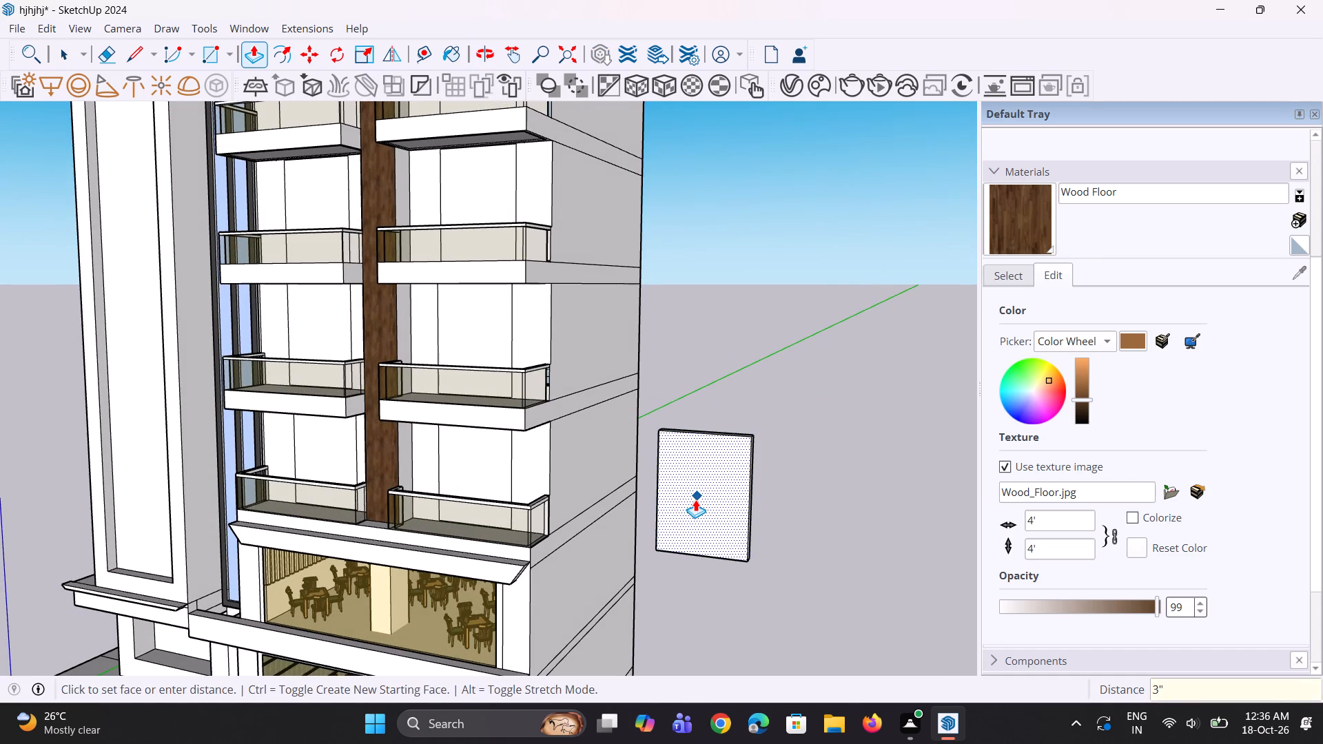
pyautogui.press('Return')
# Offset the front face outline of the freestanding panel inward about 6 5/8" to form a frame border.
pyautogui.moveTo(682, 559); pyautogui.dragTo(659, 608, button='middle')
pyautogui.press('space')
pyautogui.click(657, 601)
pyautogui.scroll(4, 690, 527)
pyautogui.scroll(-3, 692, 524)
pyautogui.moveTo(720, 518); pyautogui.dragTo(764, 490, button='middle')
pyautogui.click(728, 531)
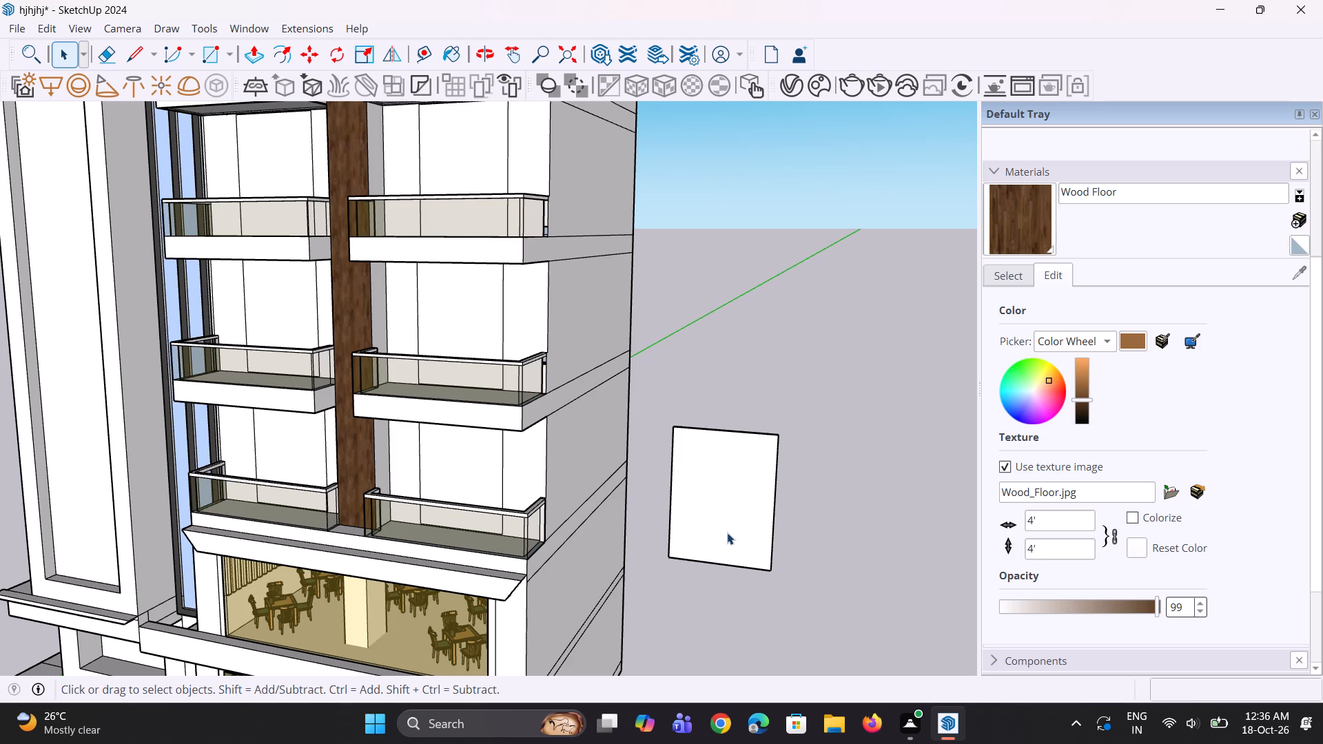
pyautogui.press('f')
pyautogui.click(675, 490)
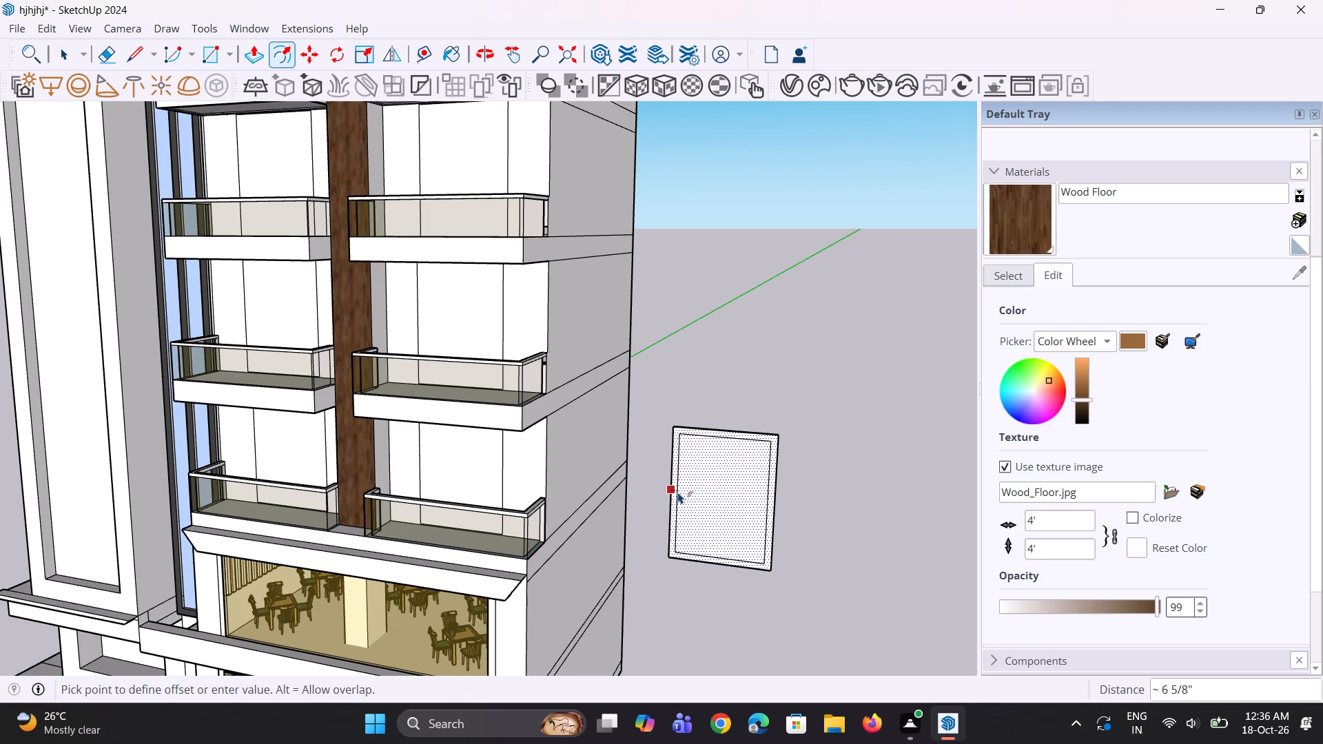
pyautogui.click(678, 492)
pyautogui.moveTo(702, 552); pyautogui.dragTo(770, 516, button='middle')
pyautogui.press('space')
pyautogui.click(834, 519)
# Copy one inner vertical frame edge about 7' 4 9/16" onto the opposite inner edge, dividing the span into 3 equal bays.
pyautogui.scroll(2, 719, 508)
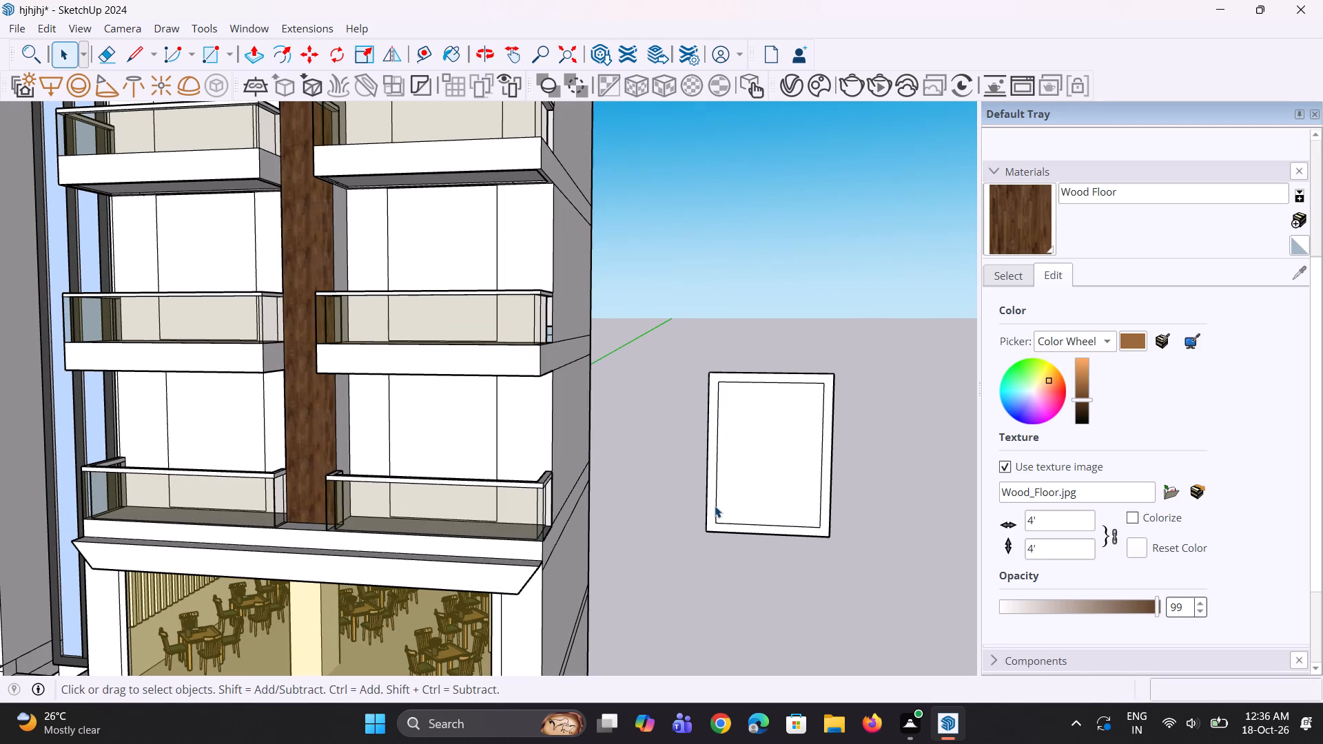
pyautogui.click(717, 505)
pyautogui.scroll(3, 706, 539)
pyautogui.press('m')
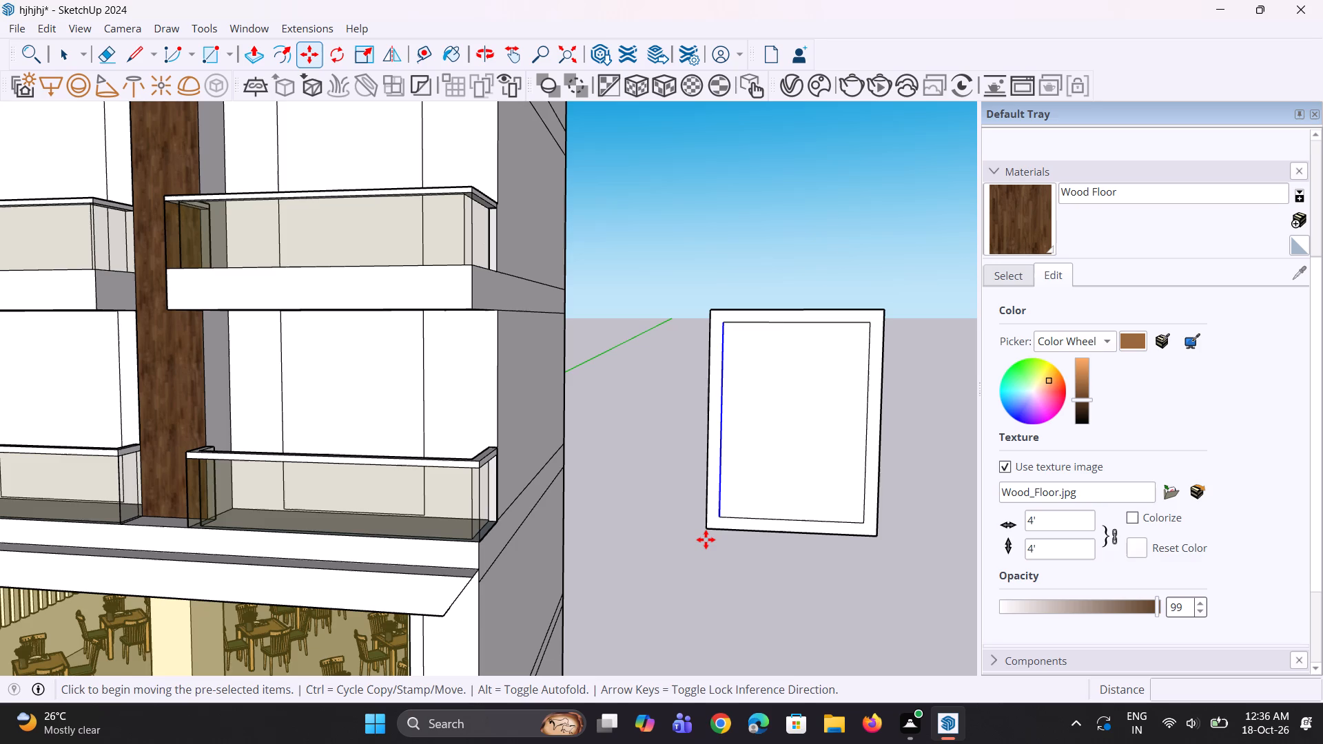
pyautogui.scroll(-4, 685, 534)
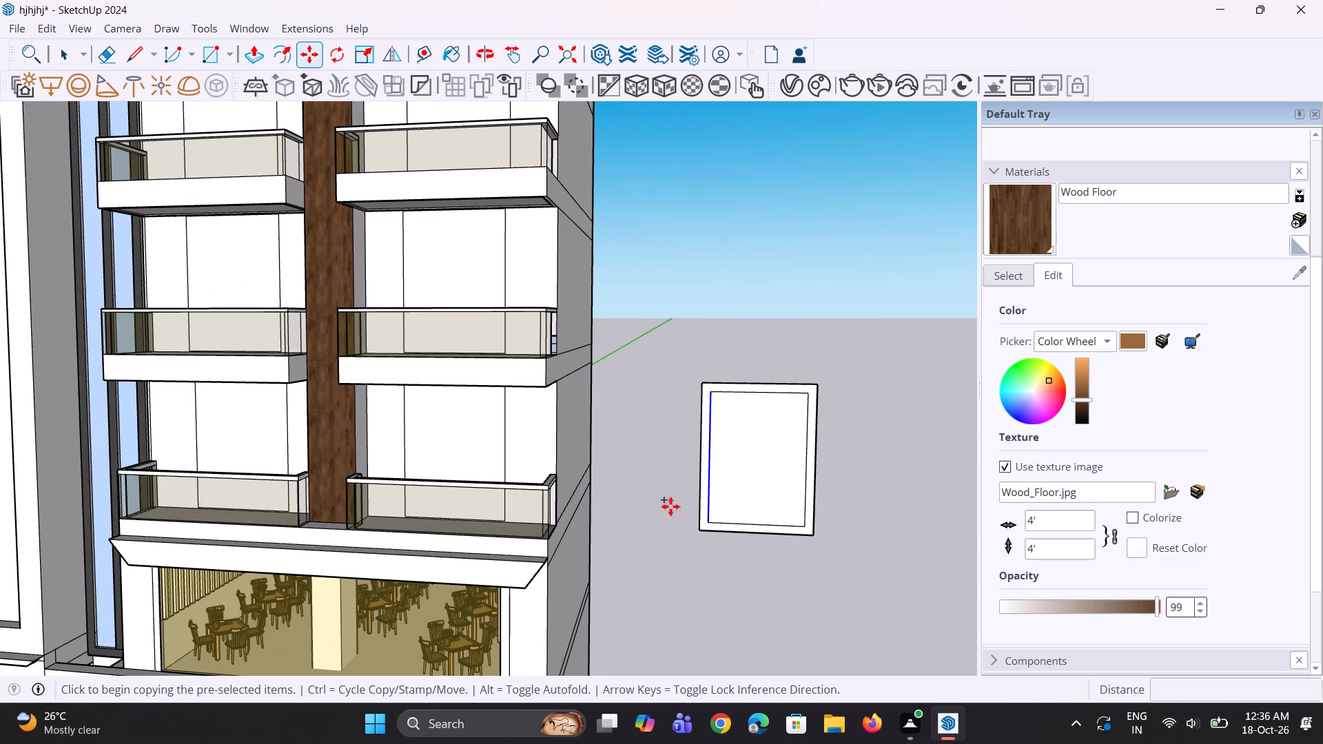
pyautogui.scroll(2, 662, 466)
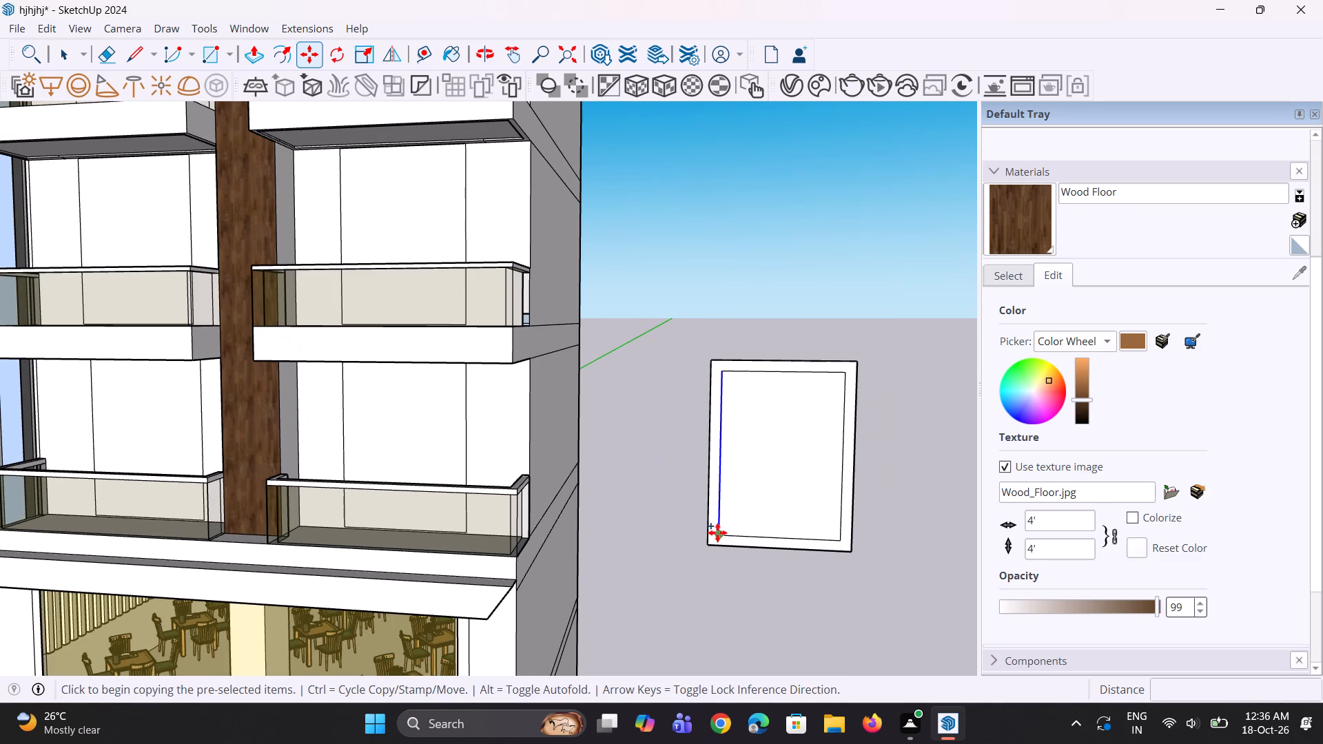
pyautogui.click(717, 534)
pyautogui.click(837, 535)
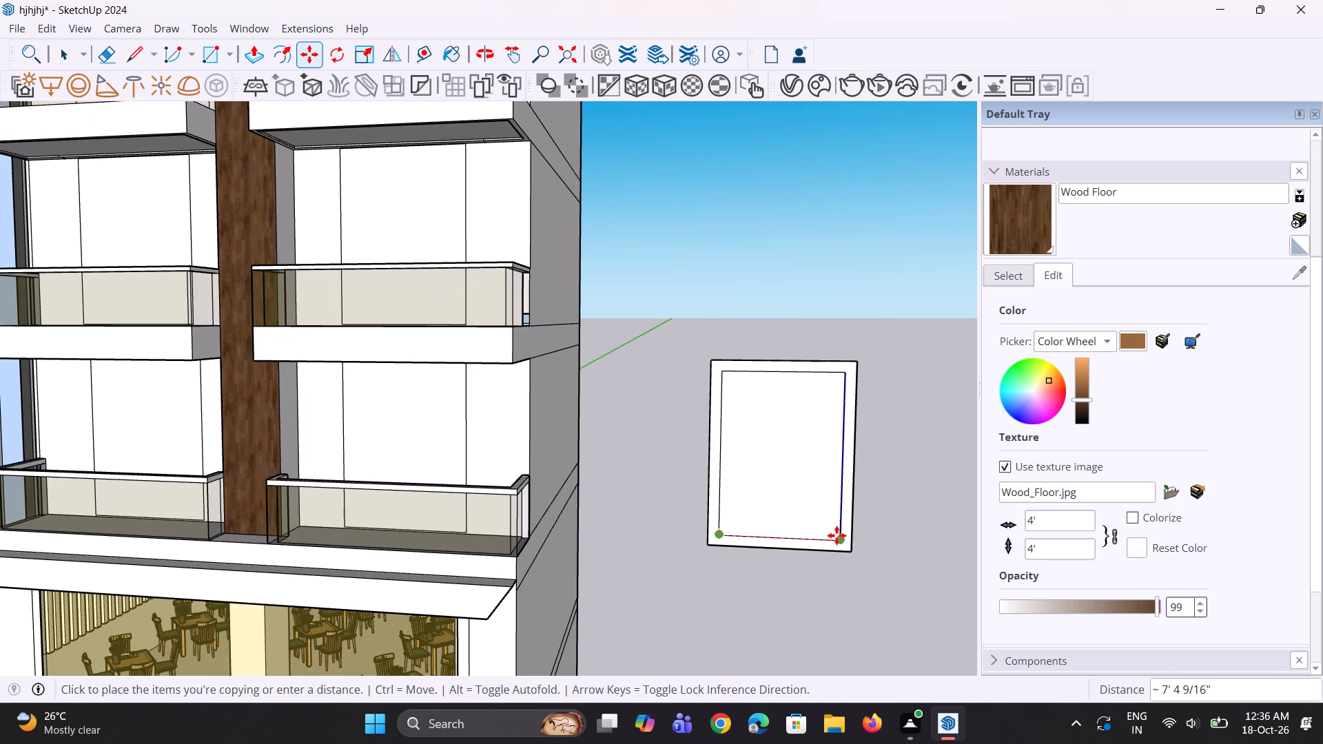
pyautogui.write('/3')
pyautogui.press('Return')
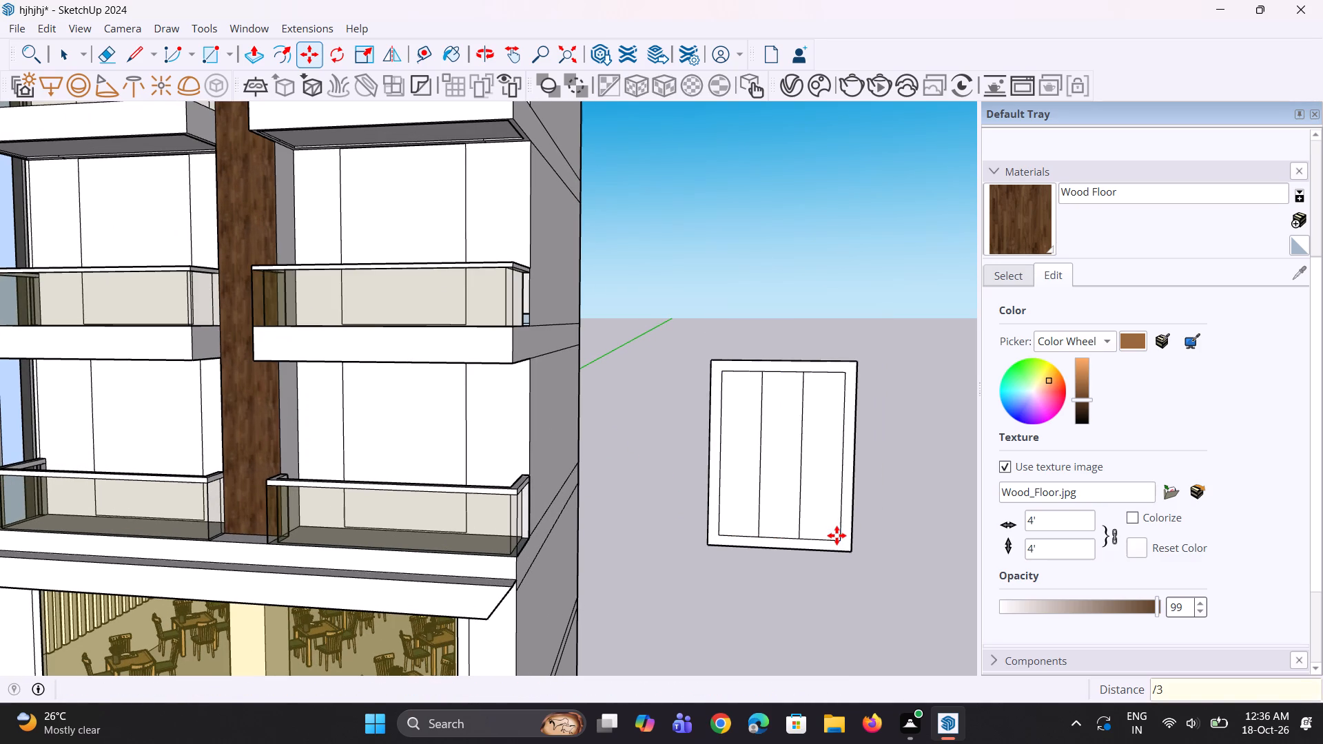
pyautogui.scroll(-4, 643, 535)
pyautogui.press('space')
pyautogui.press('space')
pyautogui.click(734, 592)
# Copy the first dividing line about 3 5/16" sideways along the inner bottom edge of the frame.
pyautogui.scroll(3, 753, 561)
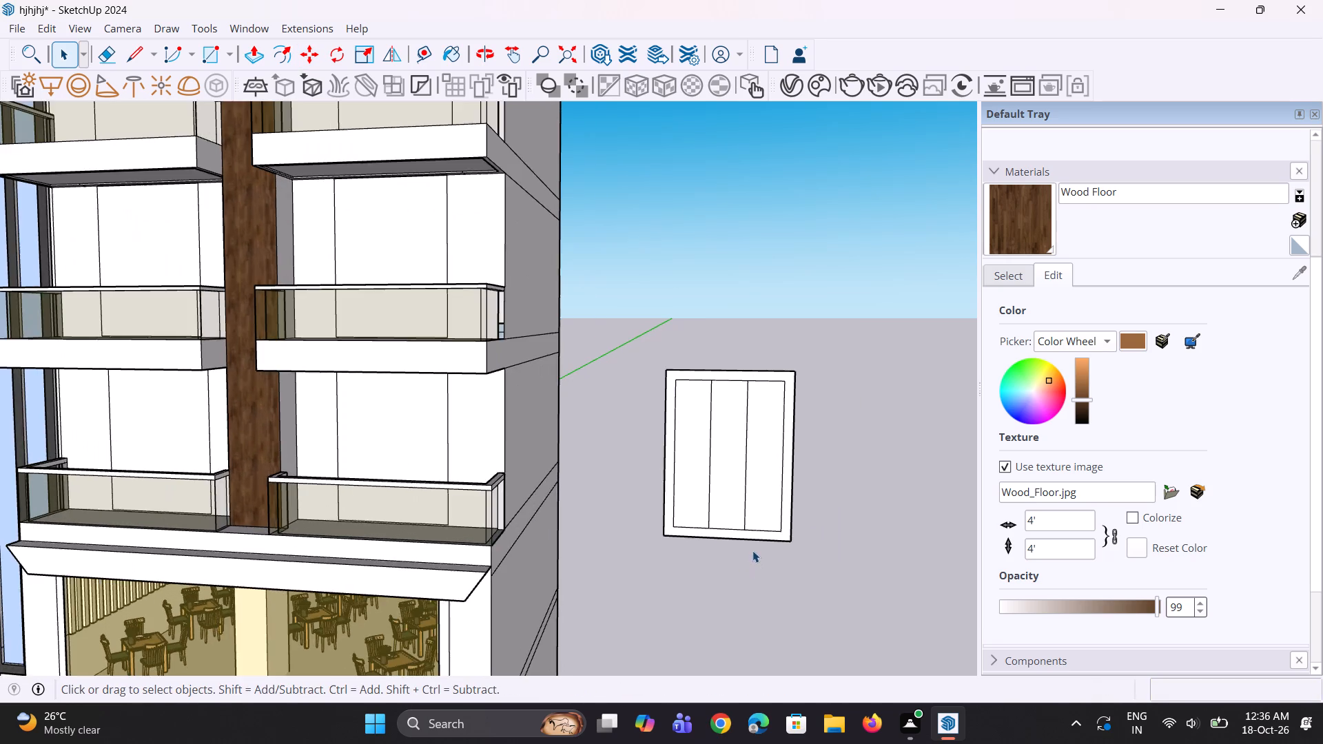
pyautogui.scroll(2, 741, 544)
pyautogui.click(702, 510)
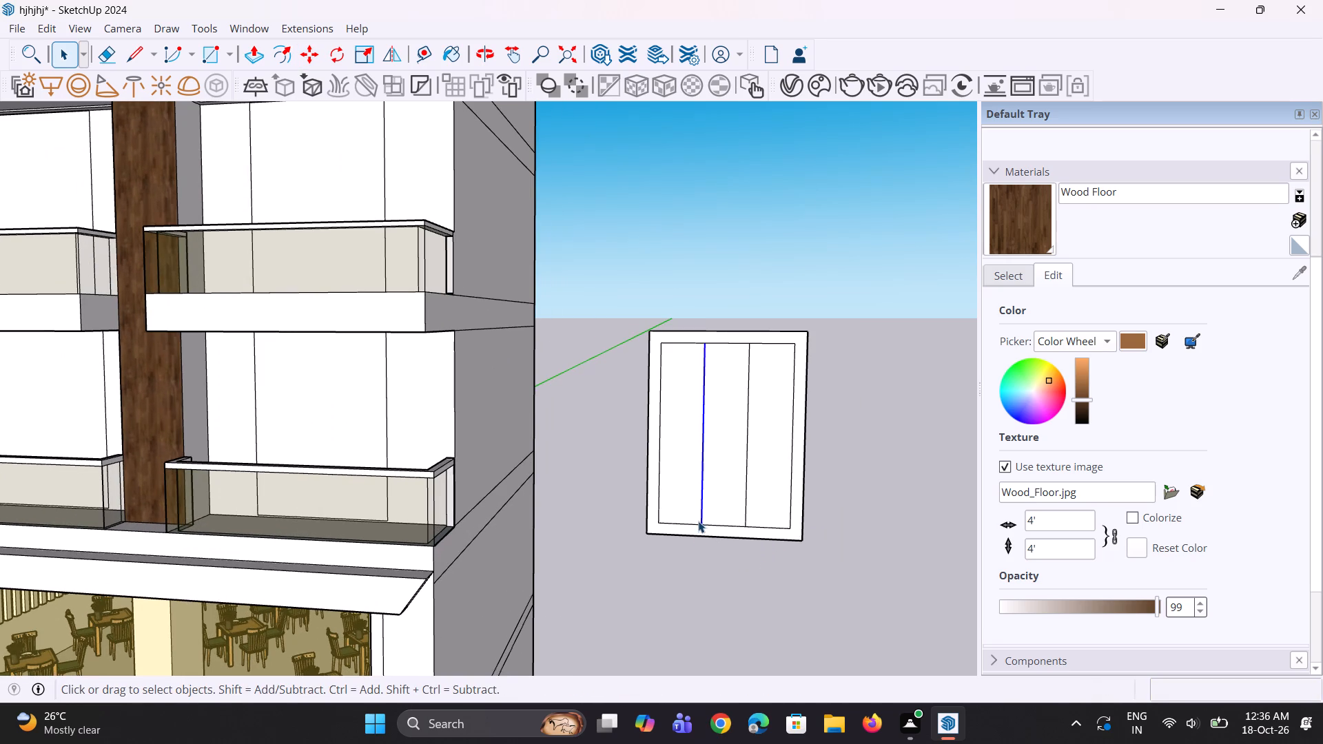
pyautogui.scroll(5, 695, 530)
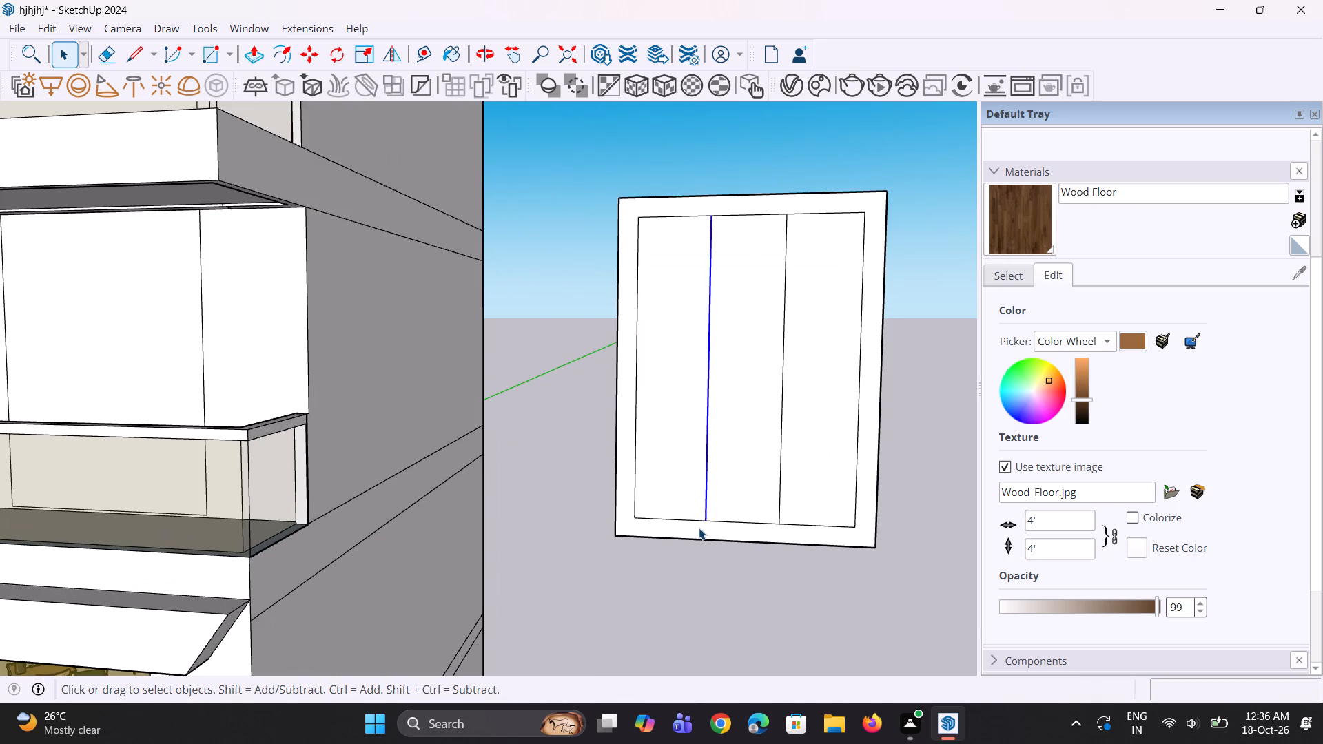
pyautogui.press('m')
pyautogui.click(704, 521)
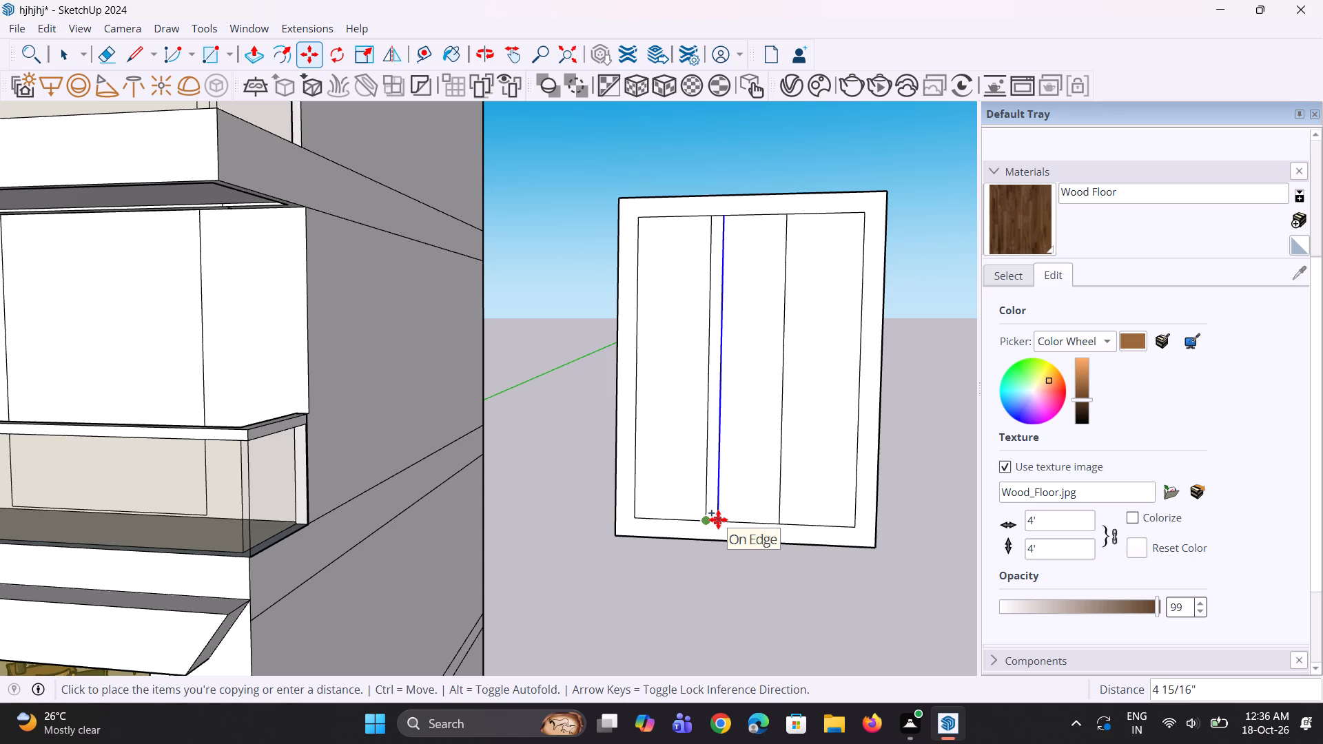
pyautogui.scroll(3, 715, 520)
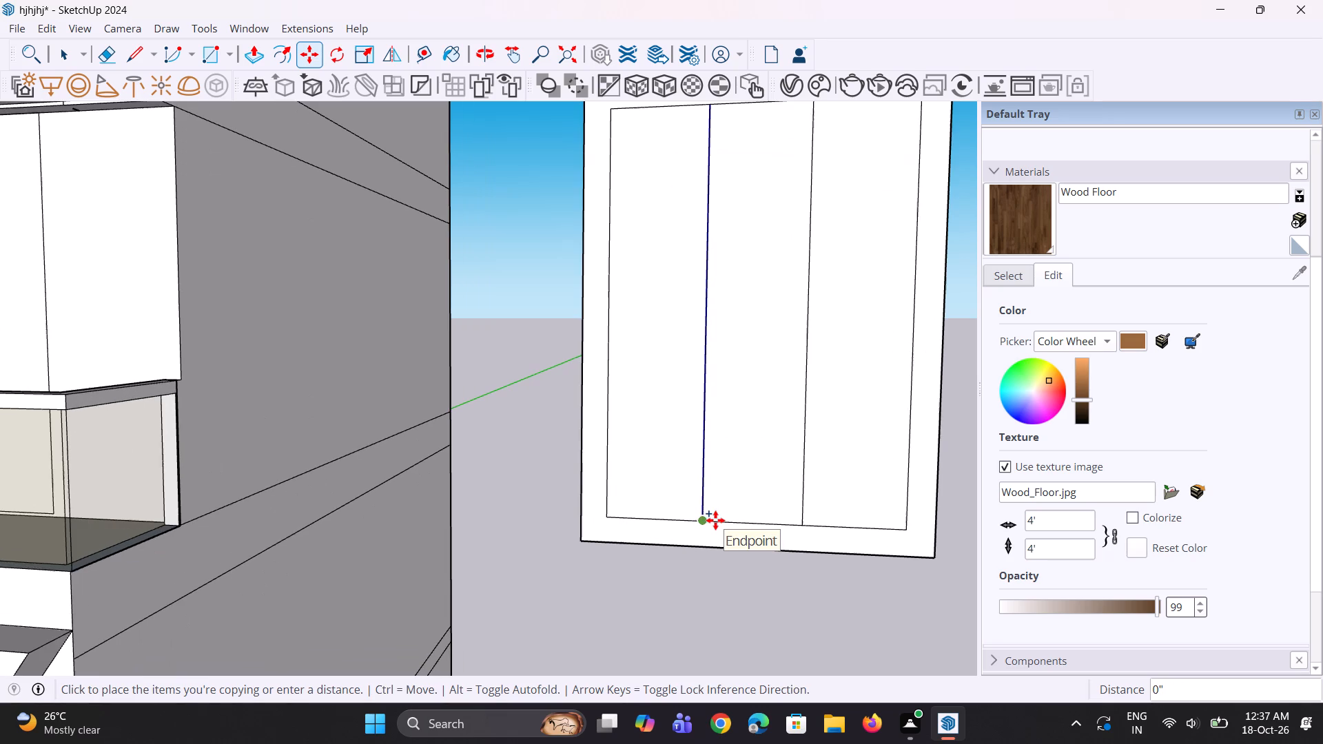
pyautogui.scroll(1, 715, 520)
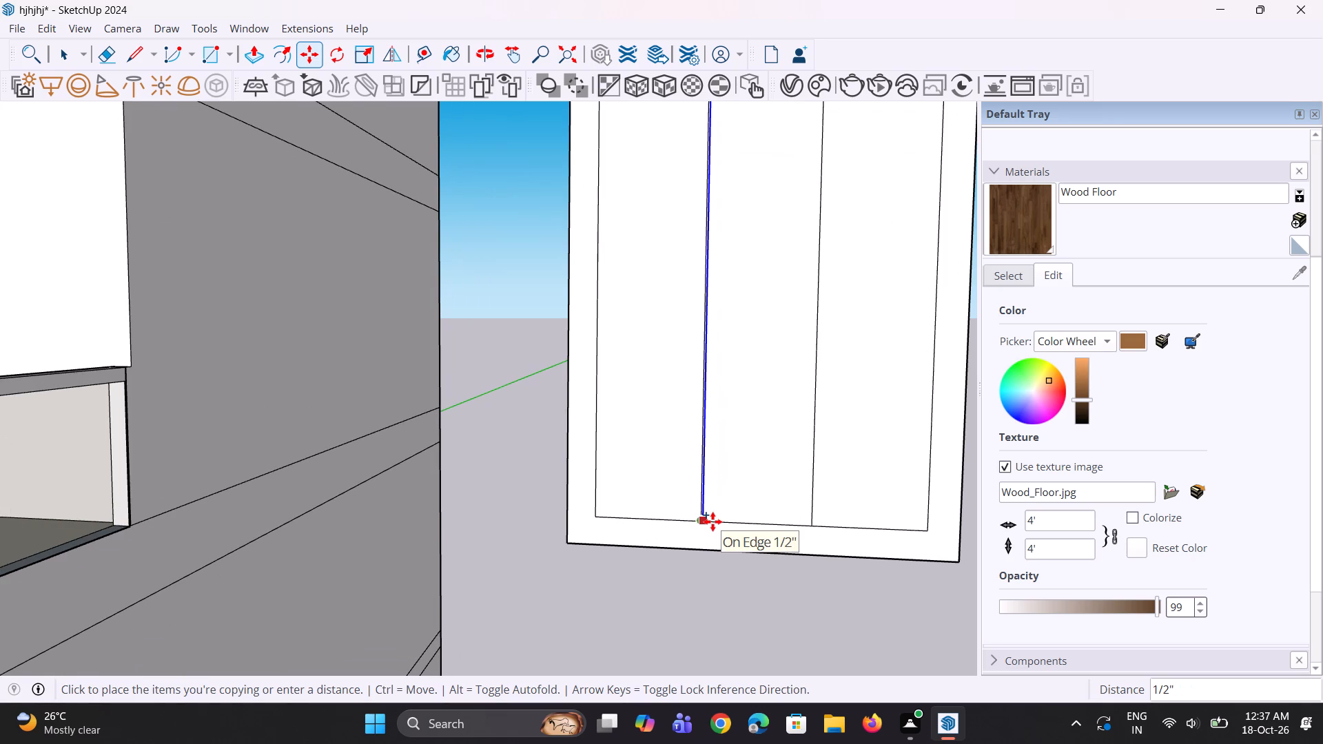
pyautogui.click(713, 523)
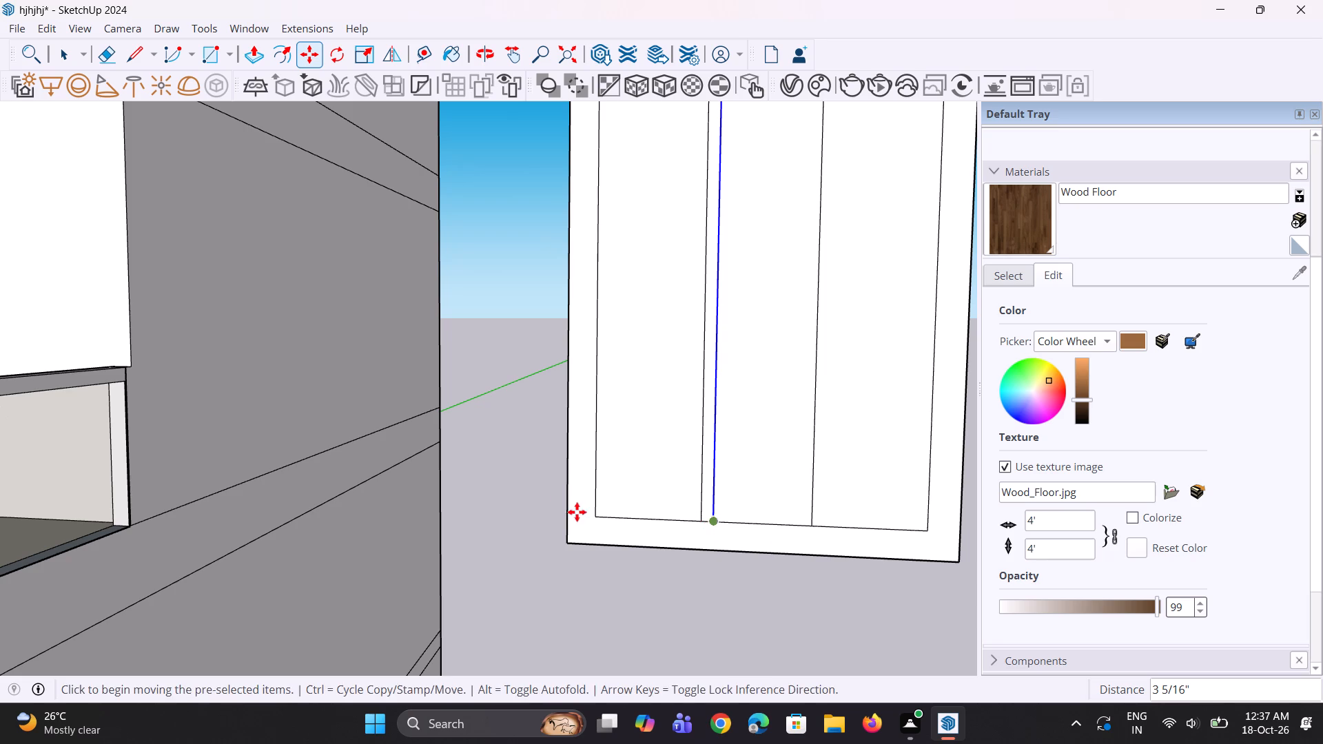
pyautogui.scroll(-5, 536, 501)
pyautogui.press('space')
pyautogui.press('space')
# Copy the second dividing line a short distance sideways along the inner bottom edge to outline a narrow mullion strip.
pyautogui.click(672, 493)
pyautogui.scroll(2, 682, 539)
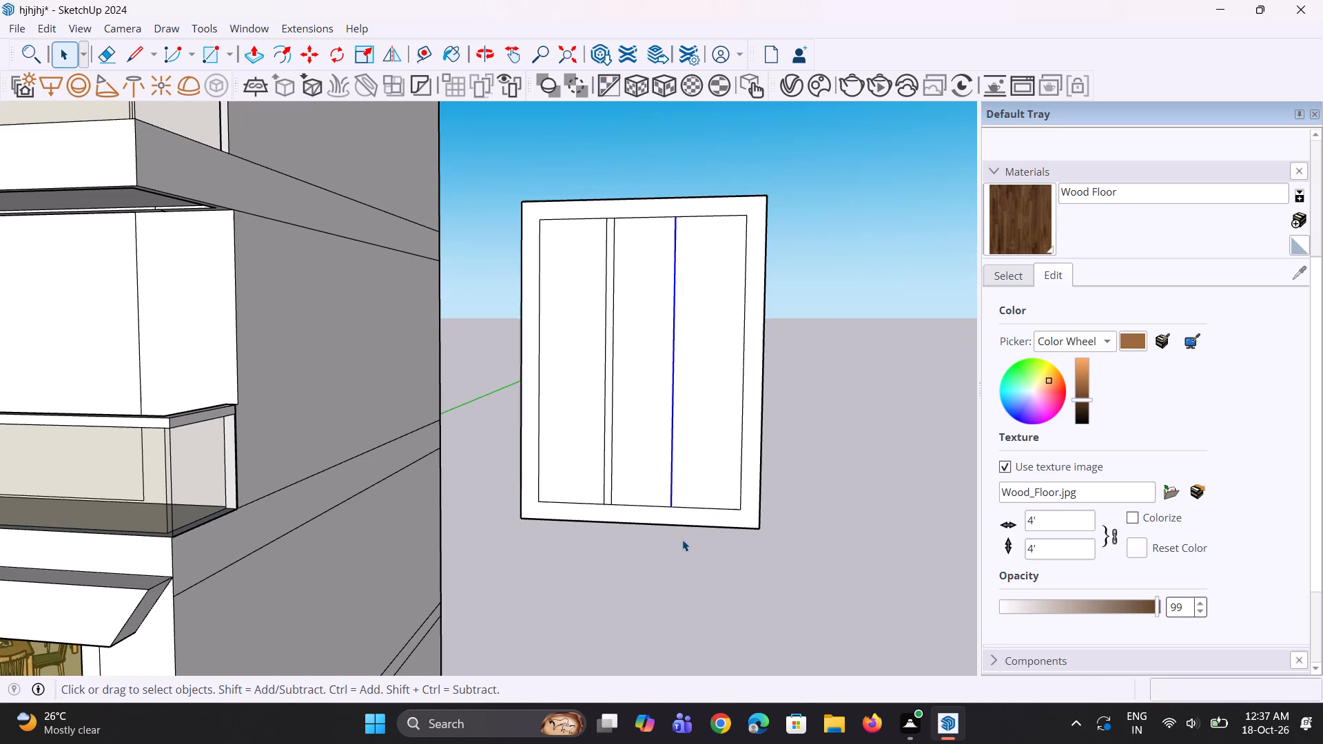
pyautogui.press('m')
pyautogui.click(675, 508)
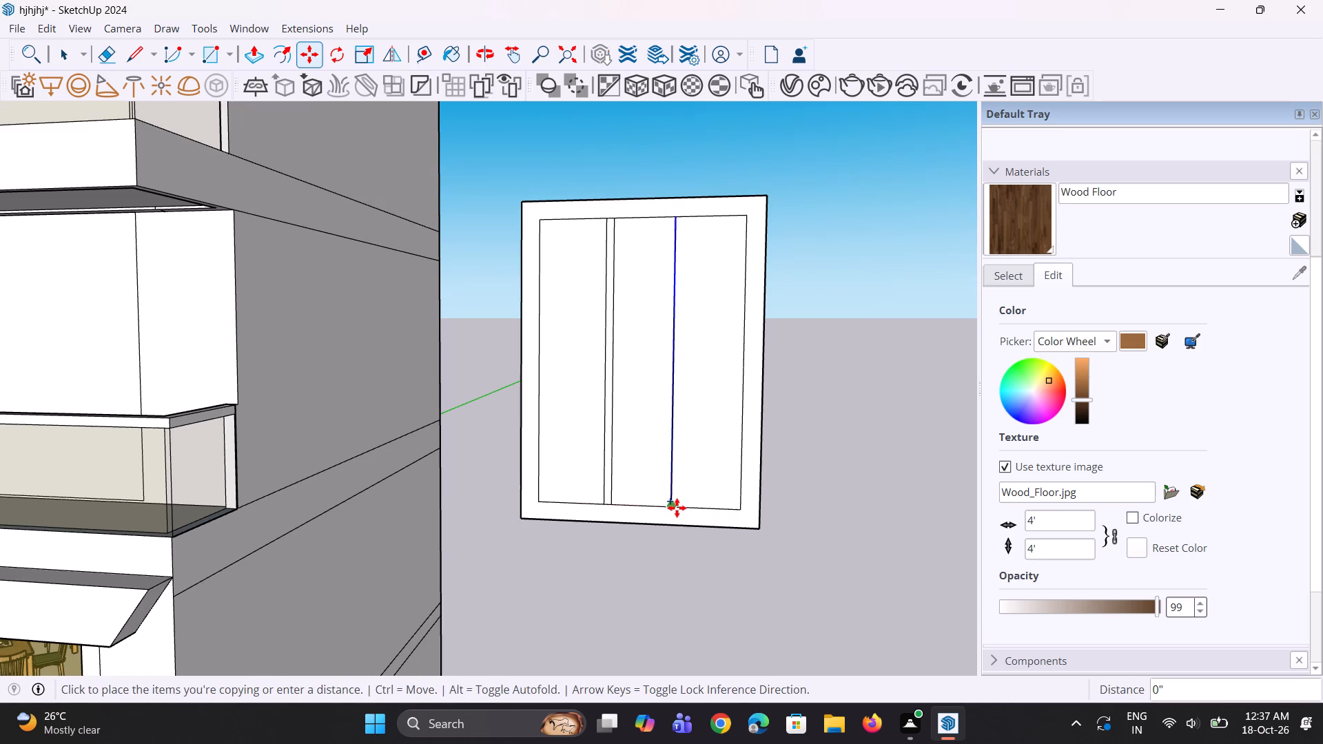
pyautogui.click(682, 508)
pyautogui.scroll(2, 587, 482)
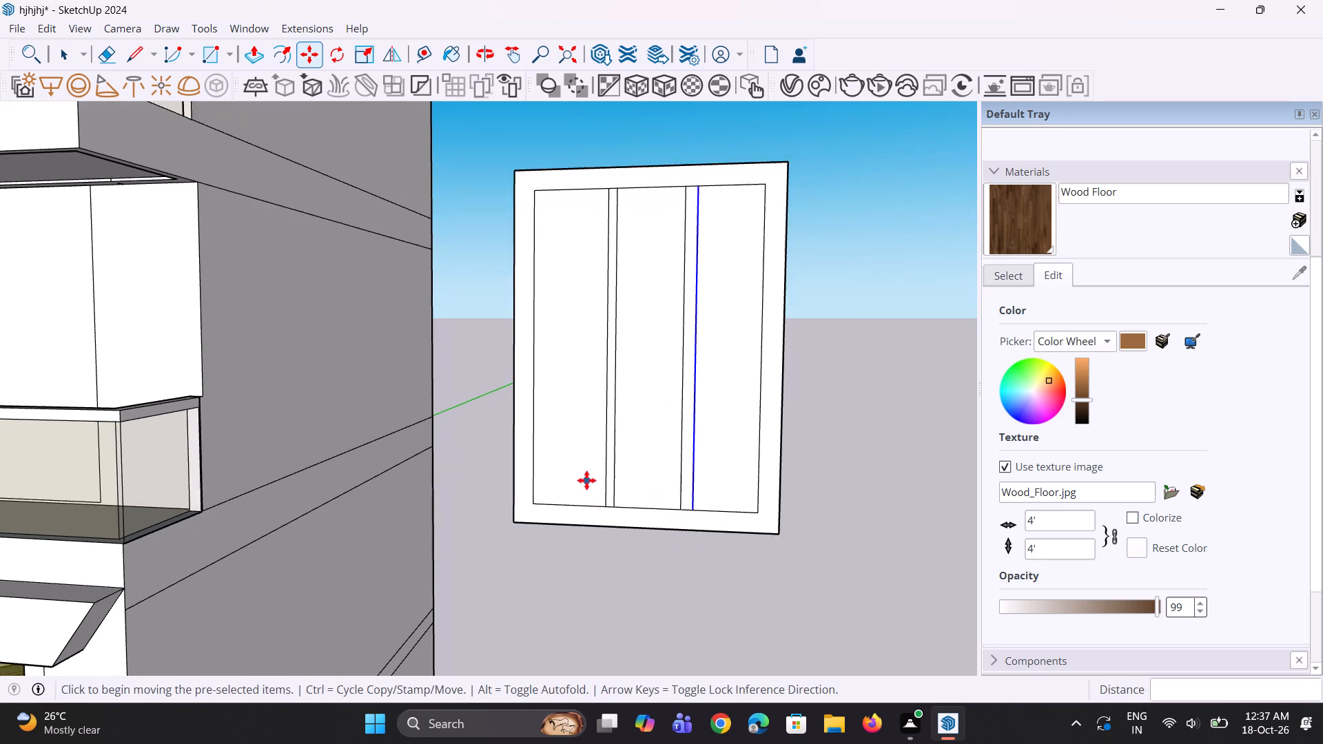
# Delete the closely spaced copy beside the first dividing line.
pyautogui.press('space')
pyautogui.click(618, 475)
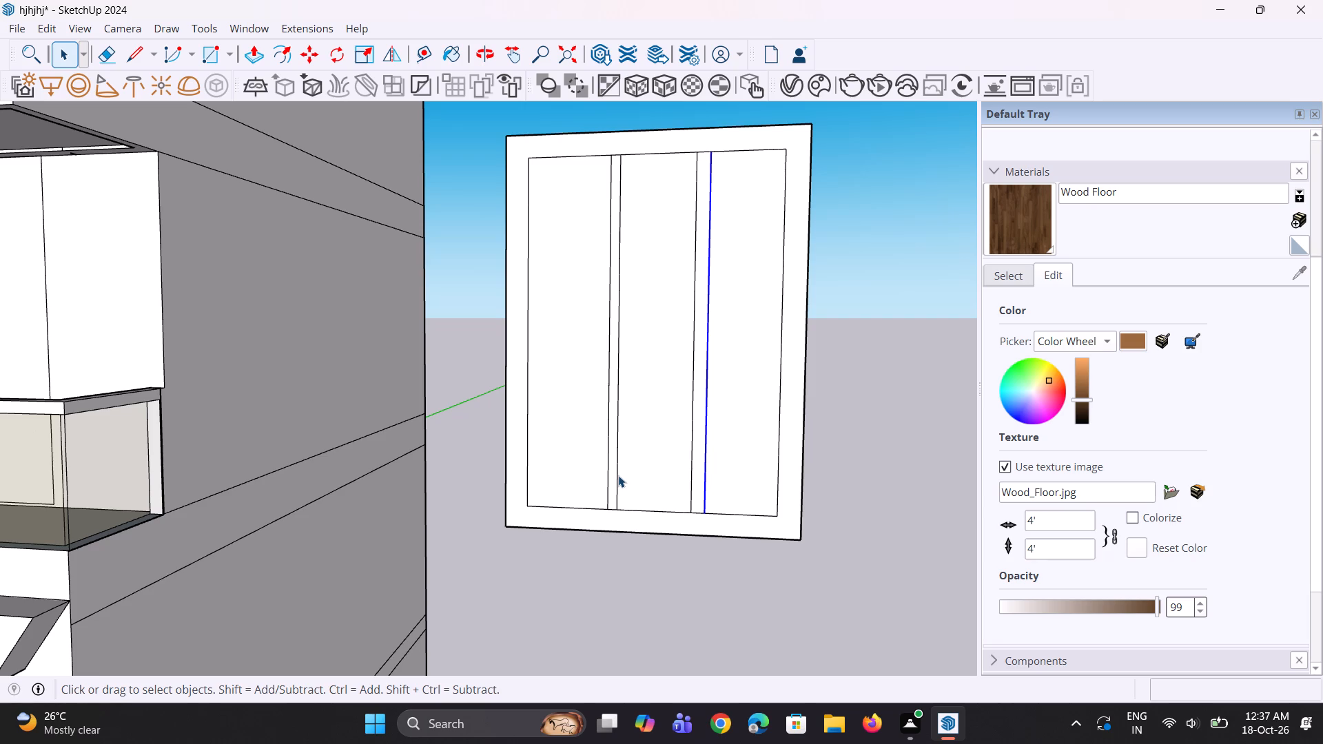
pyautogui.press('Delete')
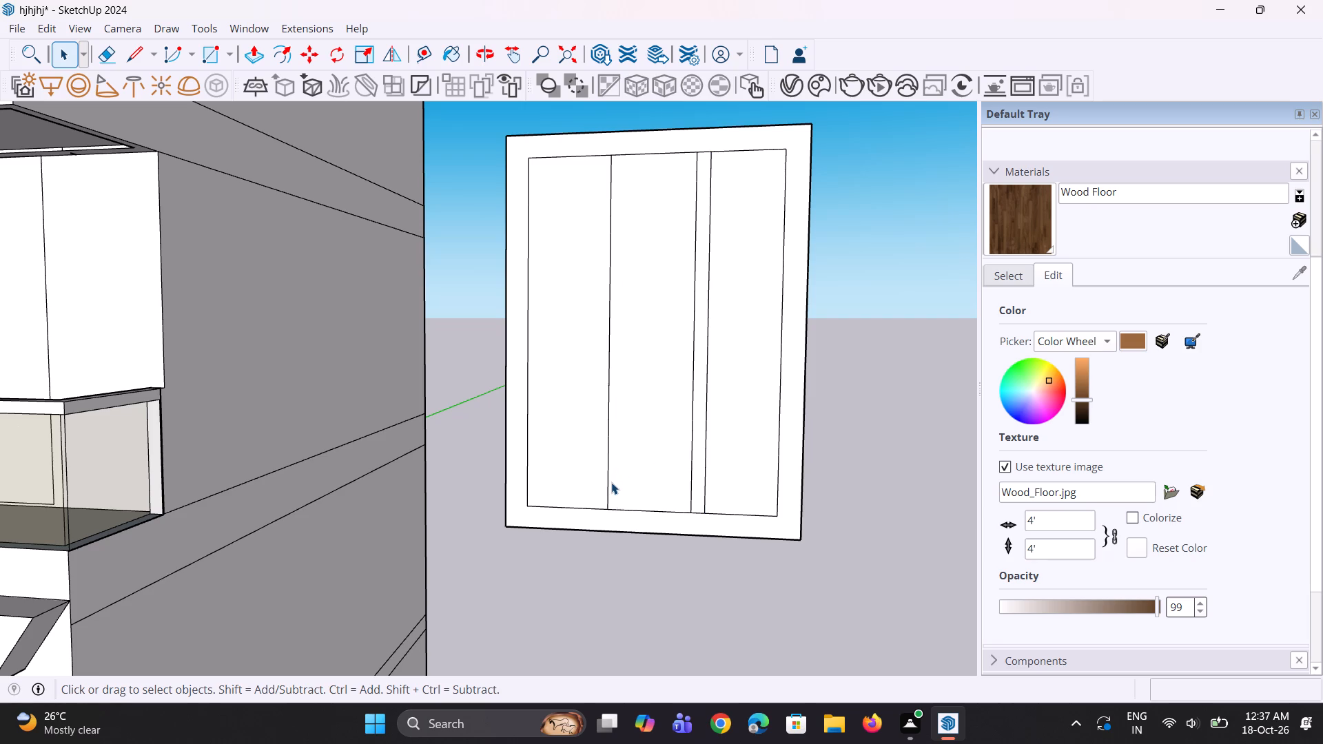
# Copy the first dividing line about 5 1/4" sideways along the inner bottom edge to outline its mullion strip.
pyautogui.click(608, 485)
pyautogui.press('m')
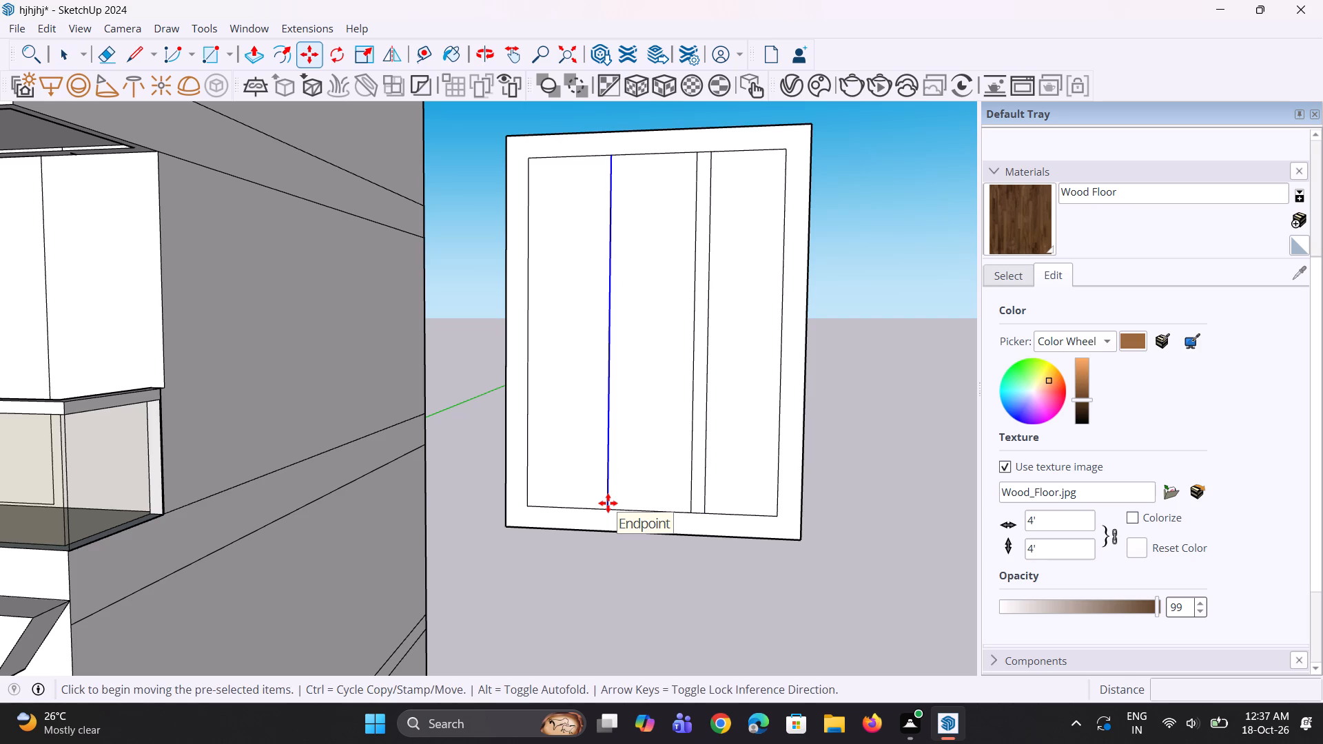
pyautogui.click(611, 516)
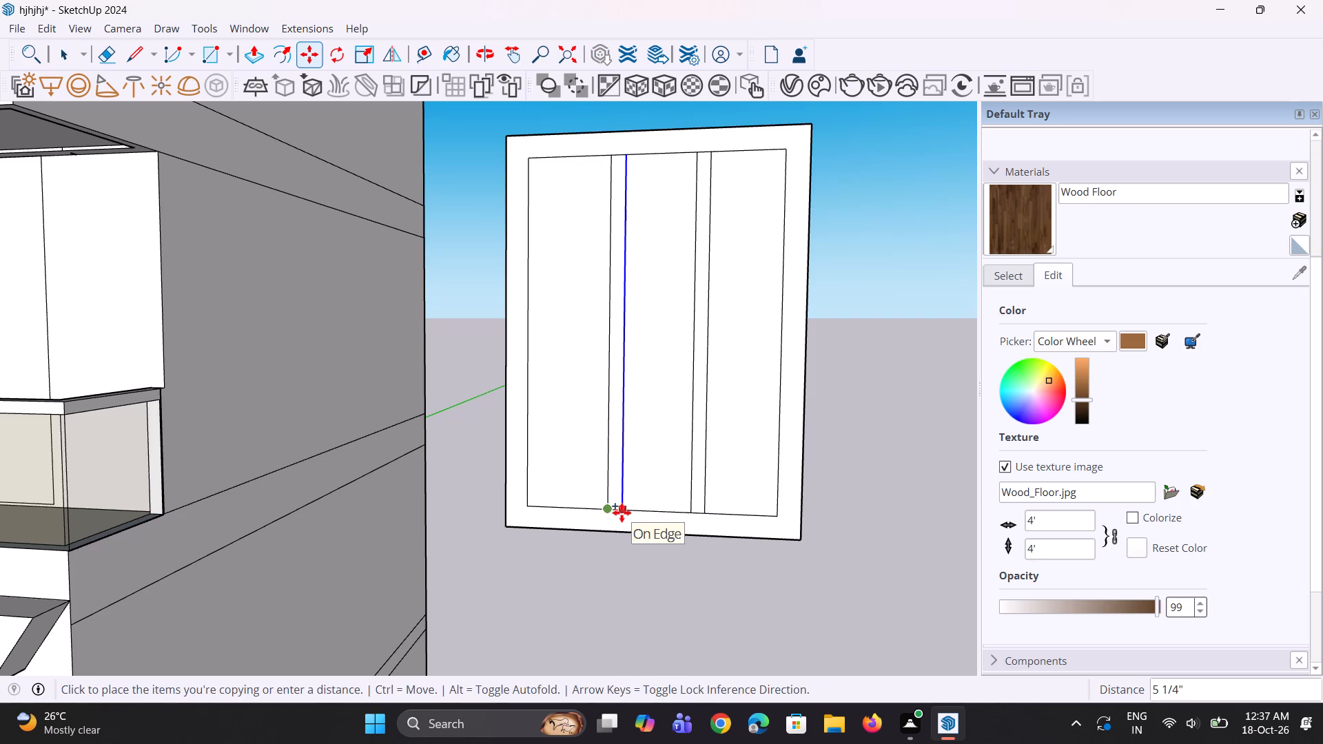
pyautogui.click(622, 510)
pyautogui.press('space')
pyautogui.click(628, 554)
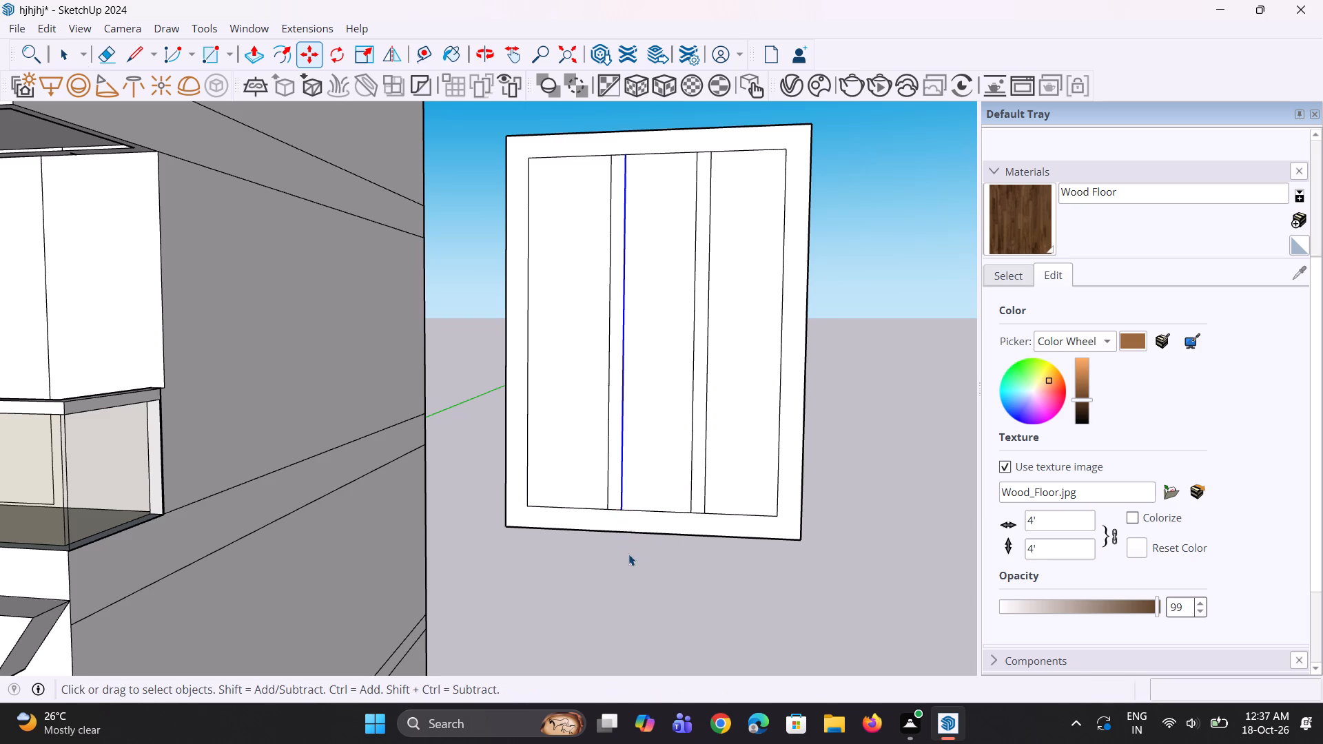
# Switch the material collection from Wood to Glass and Mirrors.
pyautogui.scroll(-5, 653, 535)
pyautogui.moveTo(631, 493); pyautogui.dragTo(605, 579, button='middle')
pyautogui.scroll(2, 601, 490)
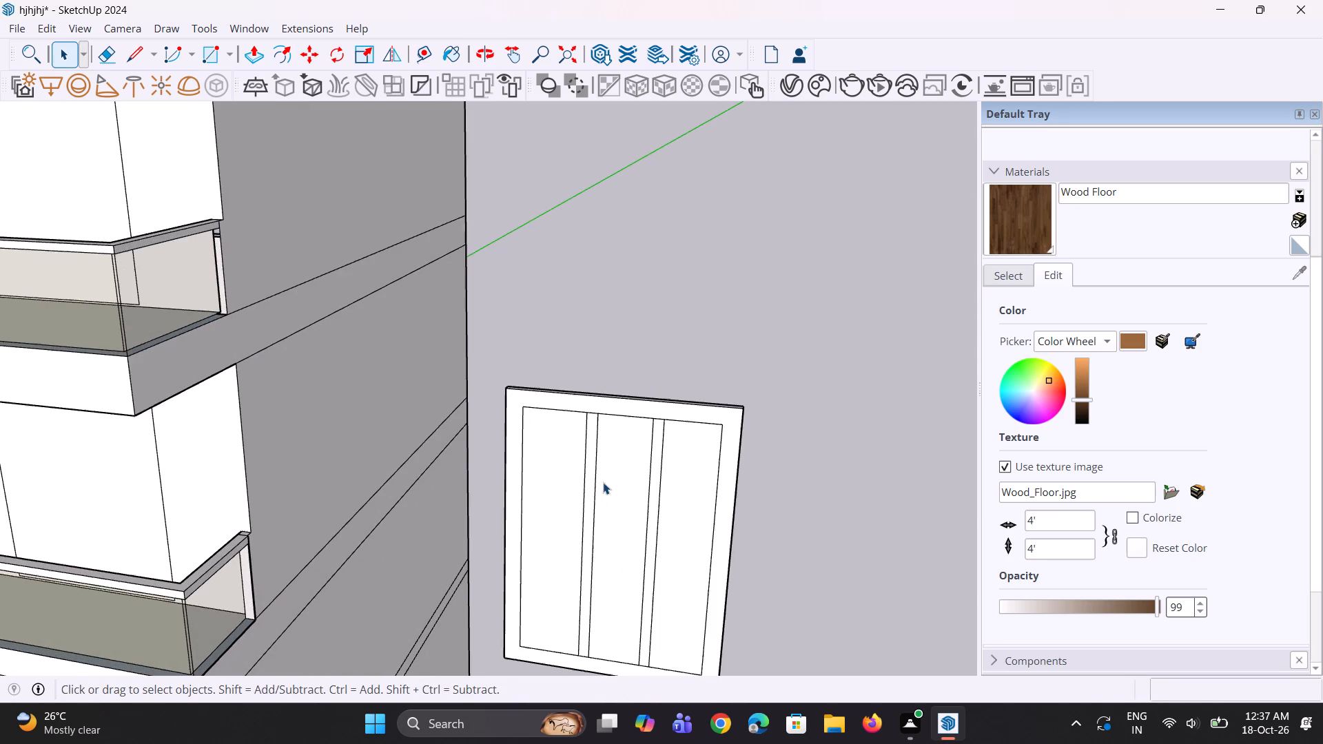
pyautogui.scroll(3, 603, 482)
pyautogui.scroll(-8, 607, 474)
pyautogui.moveTo(609, 559); pyautogui.dragTo(622, 528, button='middle')
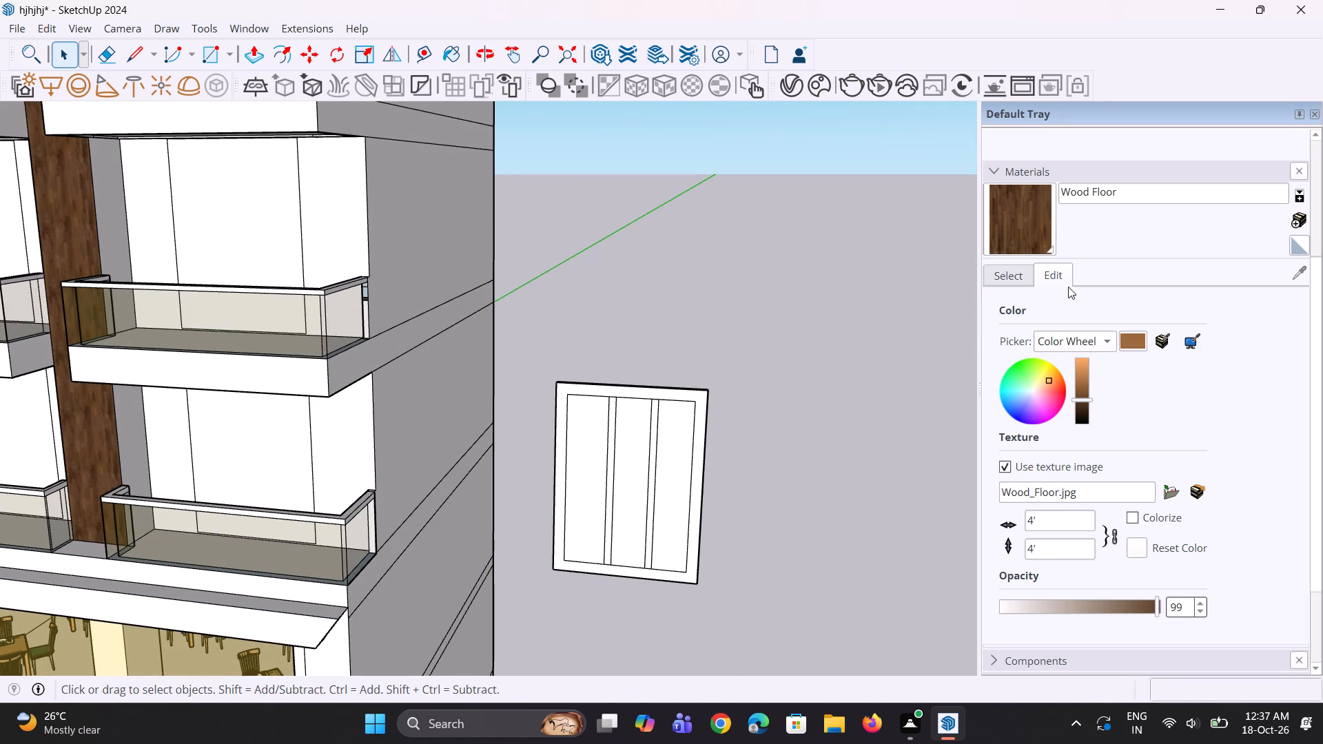
pyautogui.click(1110, 199)
pyautogui.click(1016, 276)
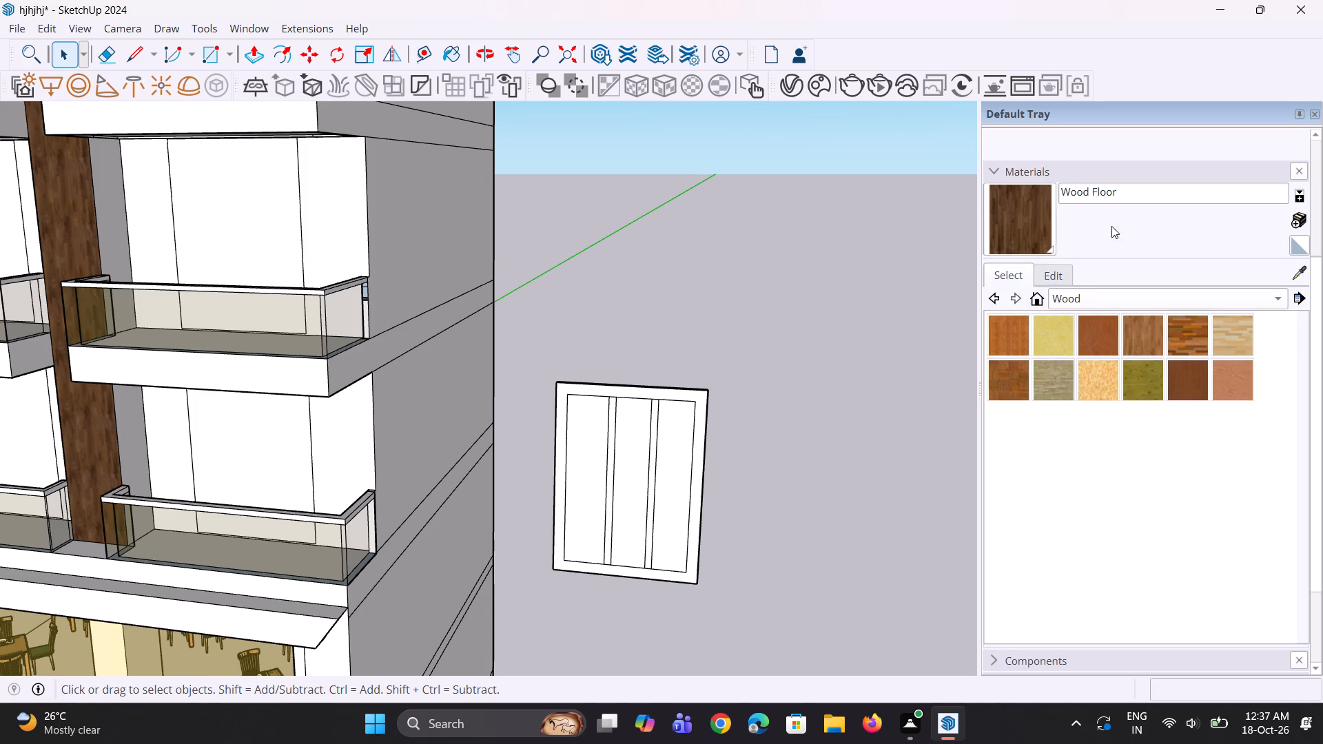
pyautogui.click(1089, 302)
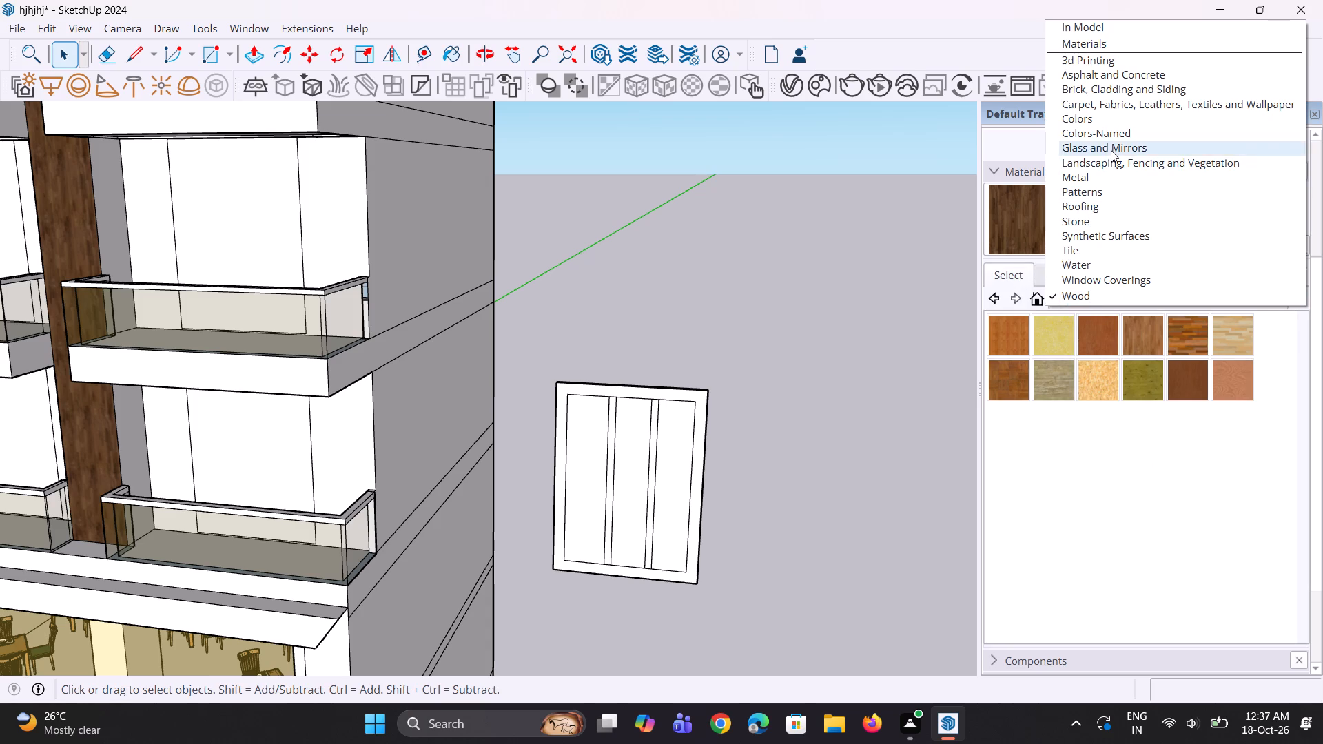
pyautogui.click(1111, 150)
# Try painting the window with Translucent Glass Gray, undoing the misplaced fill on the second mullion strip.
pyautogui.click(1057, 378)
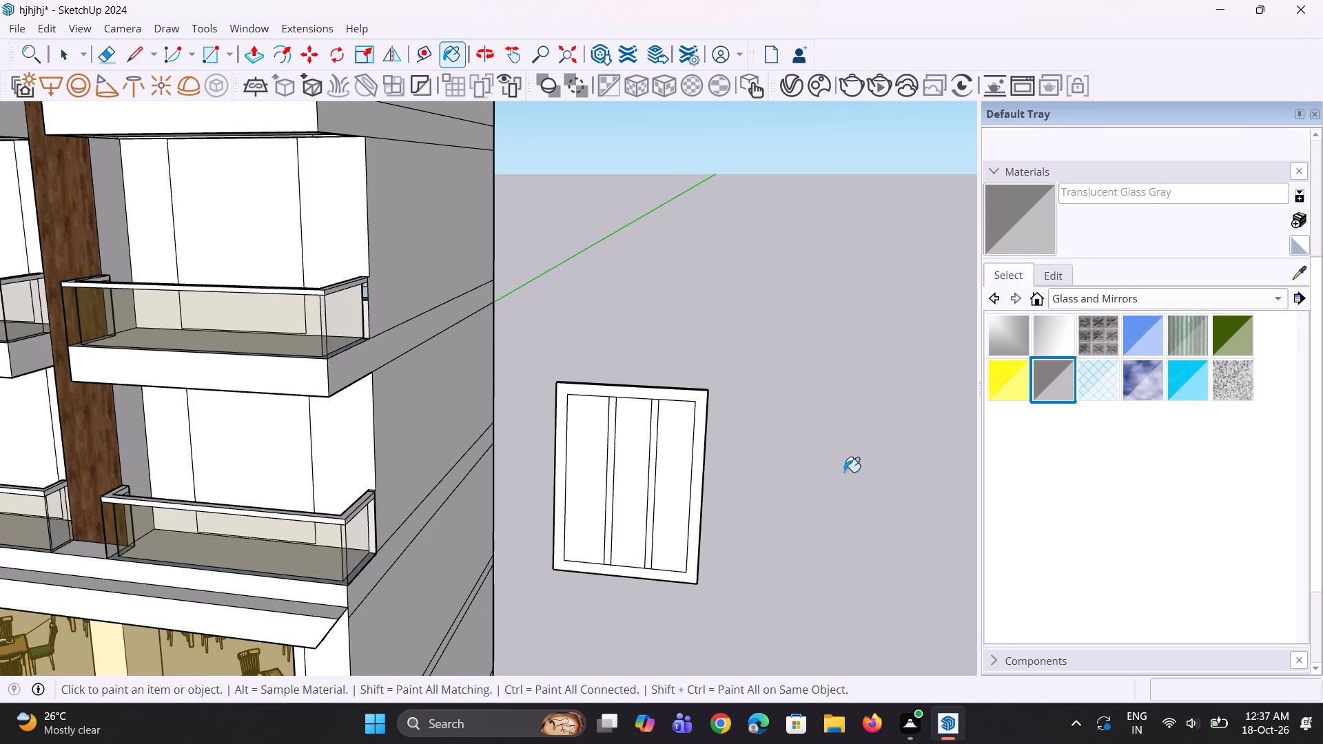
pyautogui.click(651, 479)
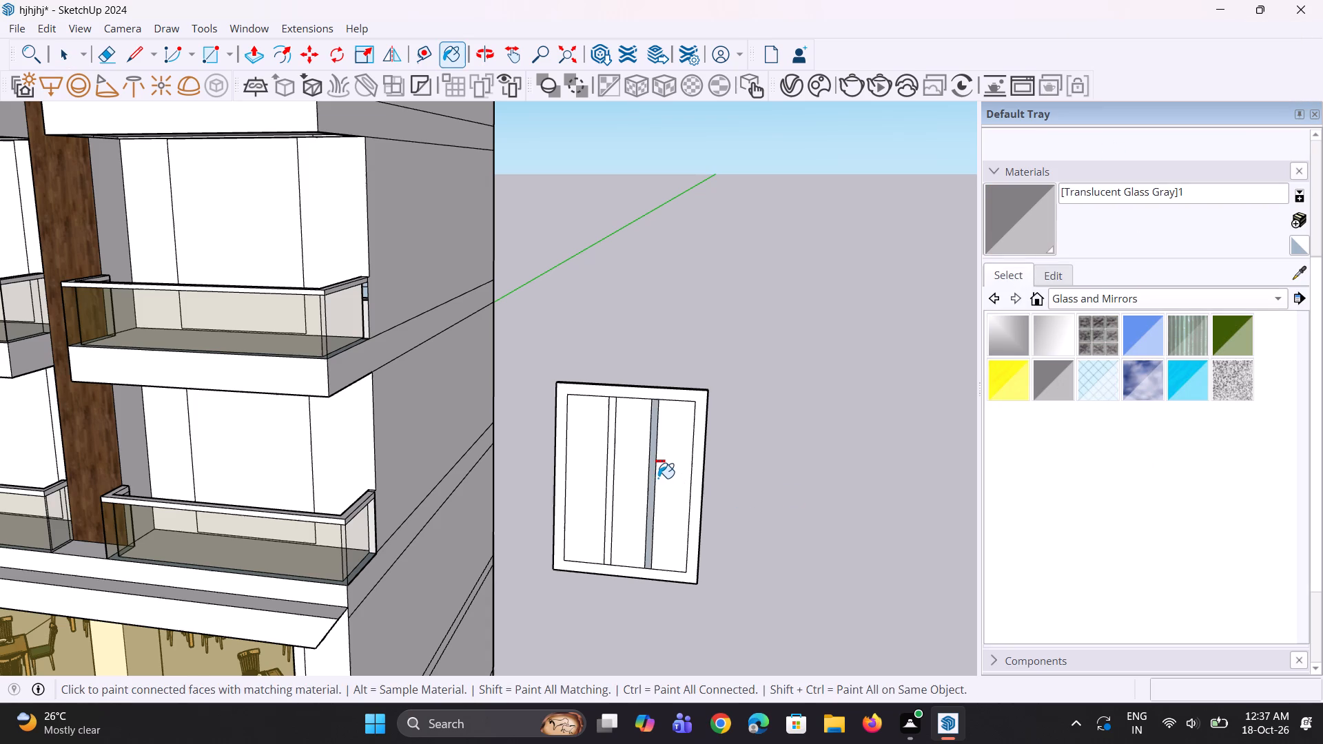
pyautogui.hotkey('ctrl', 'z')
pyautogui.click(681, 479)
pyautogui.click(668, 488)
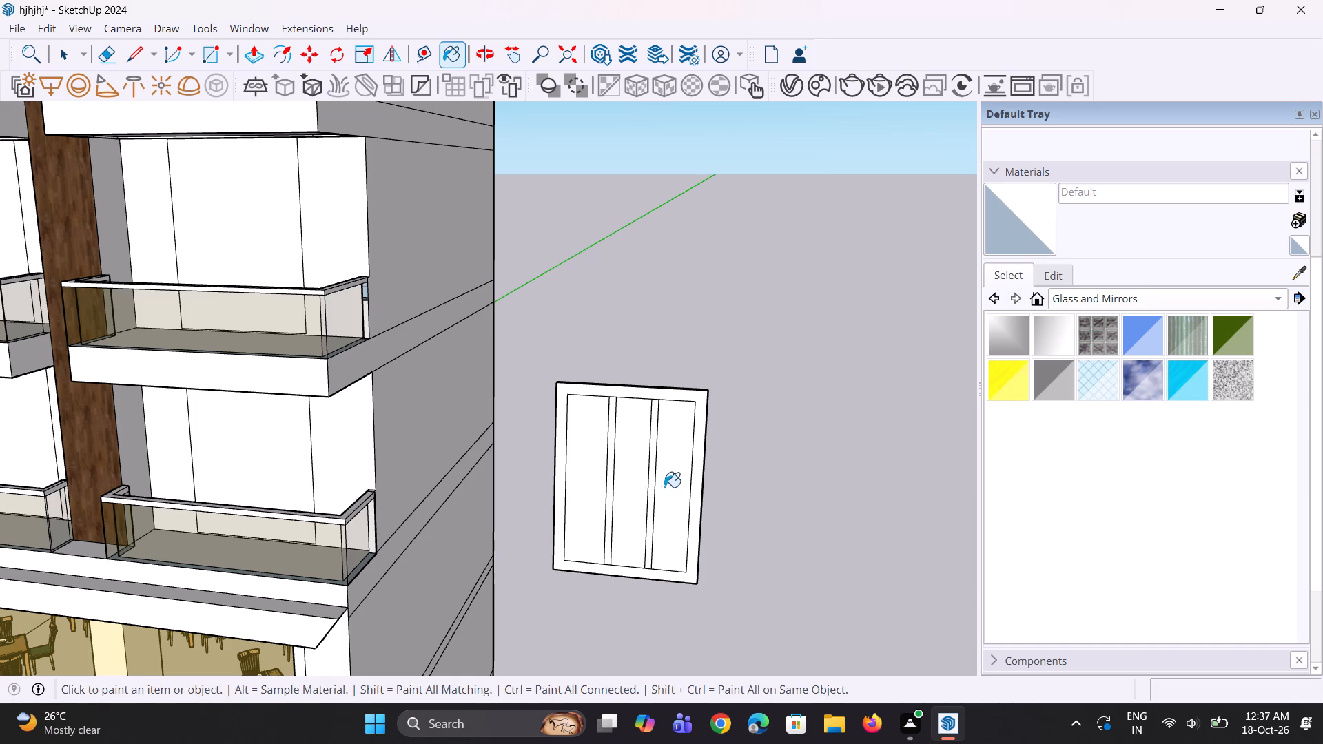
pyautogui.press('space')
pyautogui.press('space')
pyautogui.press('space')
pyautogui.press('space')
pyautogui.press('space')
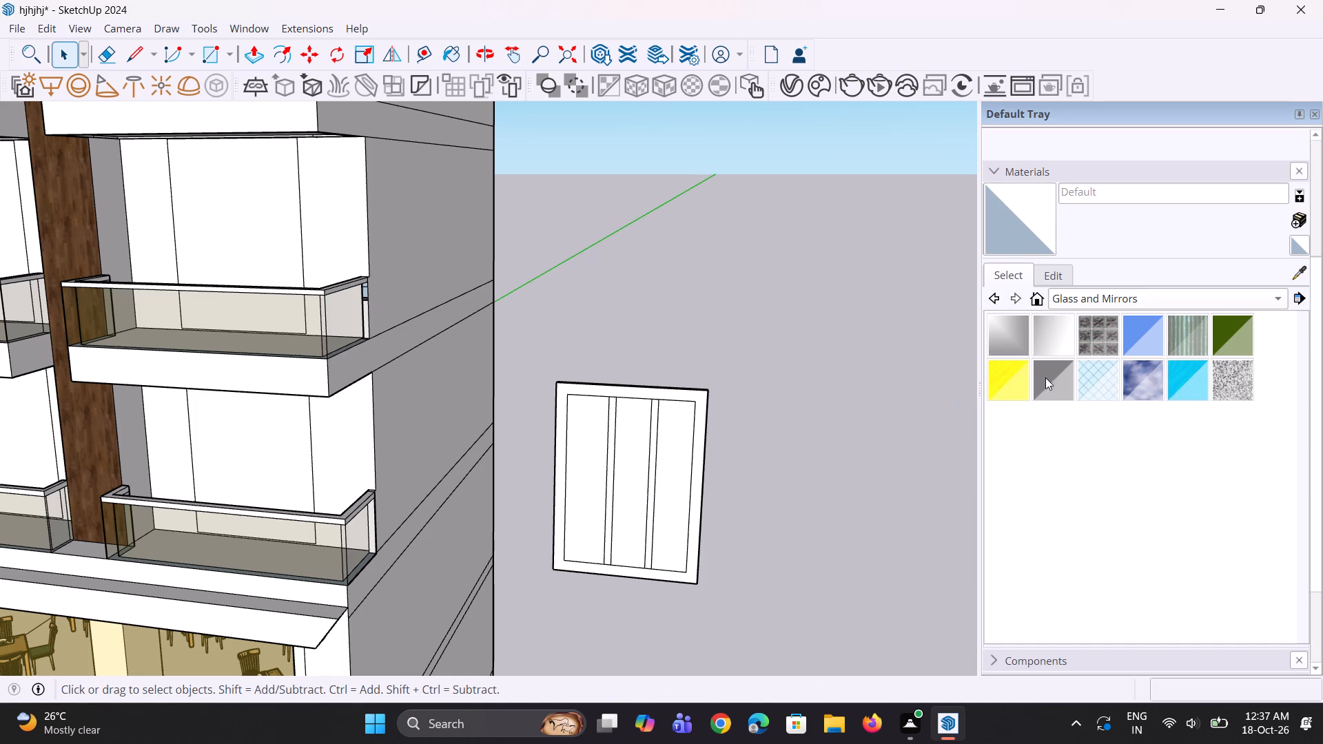
# Paint the three window panes with Translucent Glass Gray.
pyautogui.click(1052, 383)
pyautogui.click(662, 512)
pyautogui.click(637, 503)
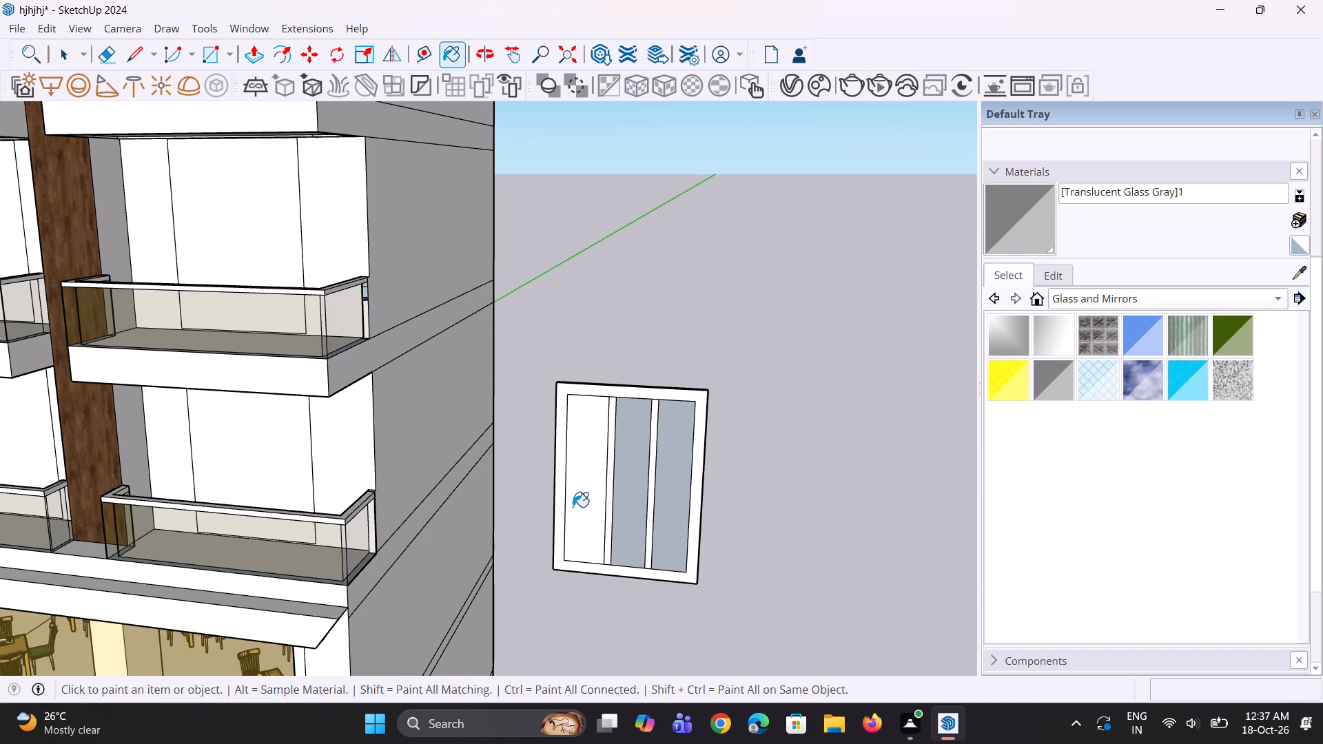
pyautogui.click(573, 507)
# Apply the same gray glass material to the back of the window unit.
pyautogui.scroll(-5, 732, 476)
pyautogui.moveTo(721, 466); pyautogui.dragTo(447, 474, button='middle')
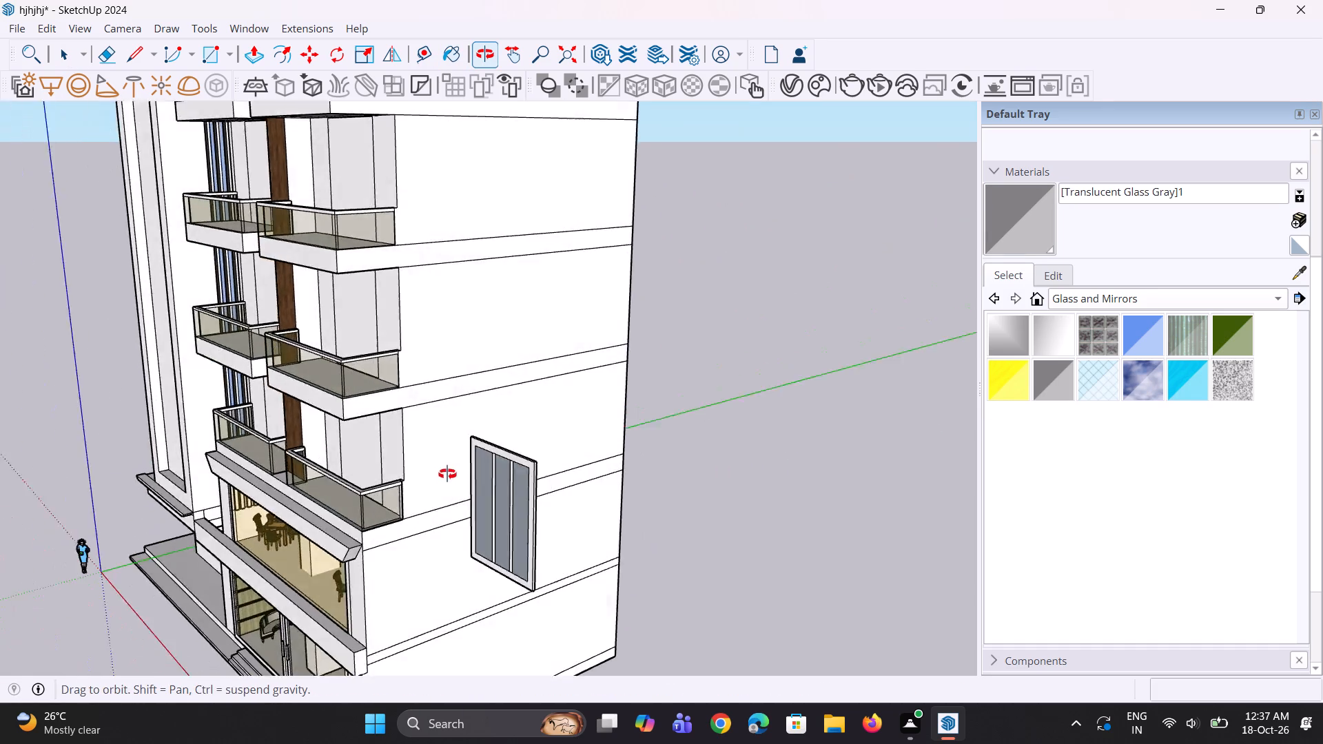
pyautogui.moveTo(447, 474); pyautogui.dragTo(108, 440, button='middle')
pyautogui.click(256, 458)
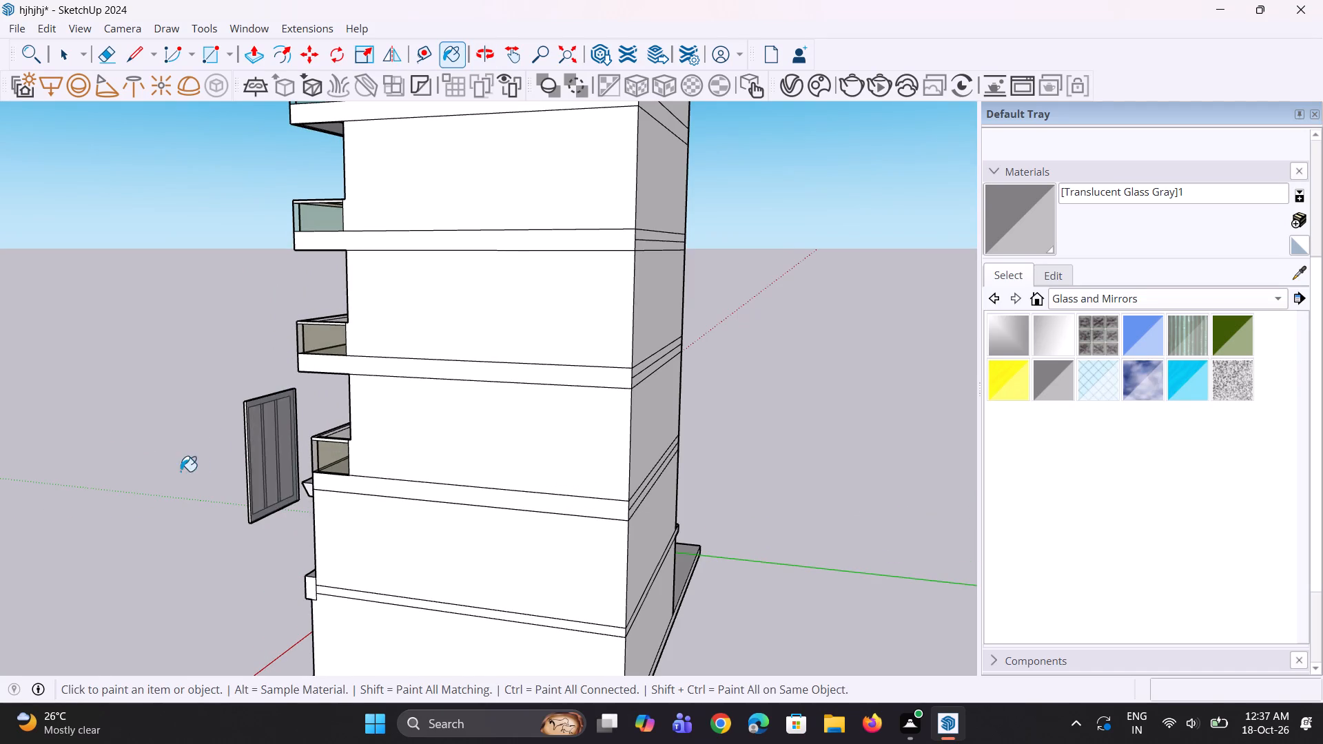
pyautogui.moveTo(181, 471); pyautogui.dragTo(814, 405, button='middle')
pyautogui.press('space')
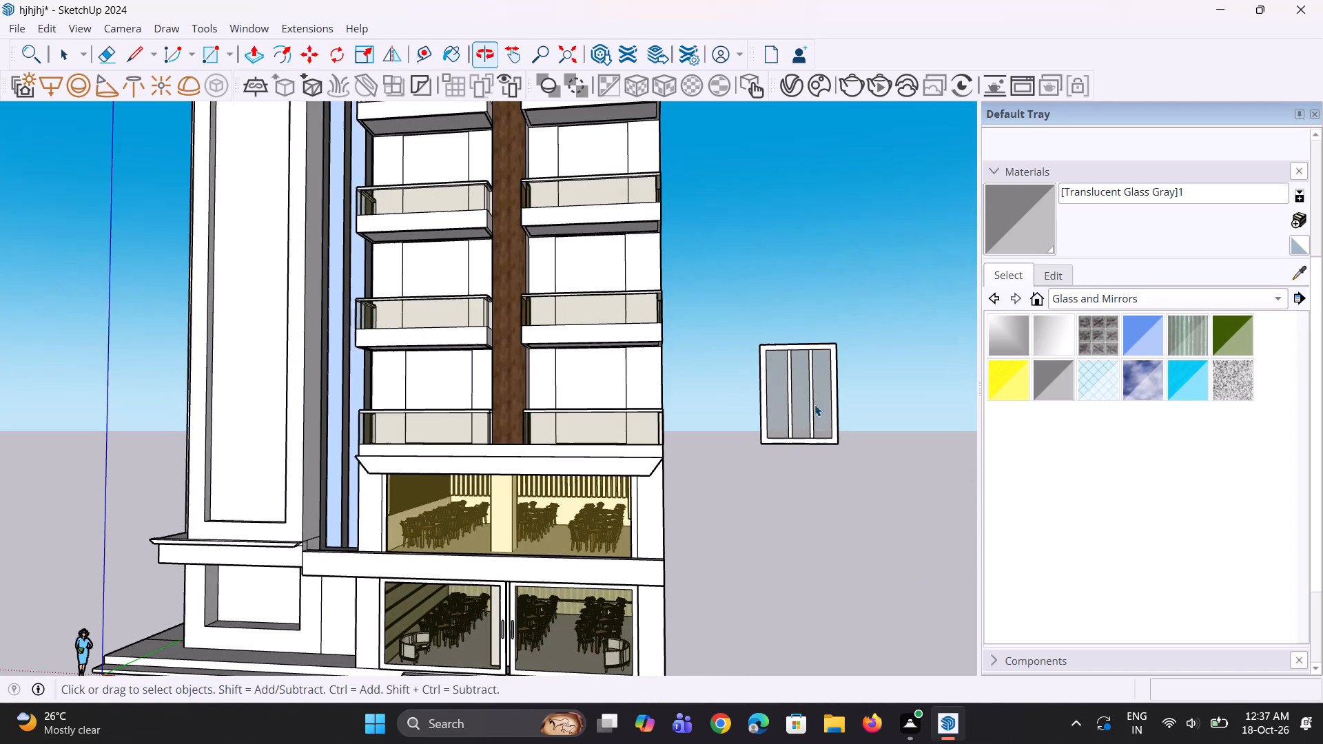
# Set the gray glass material's opacity to 30.
pyautogui.click(1058, 282)
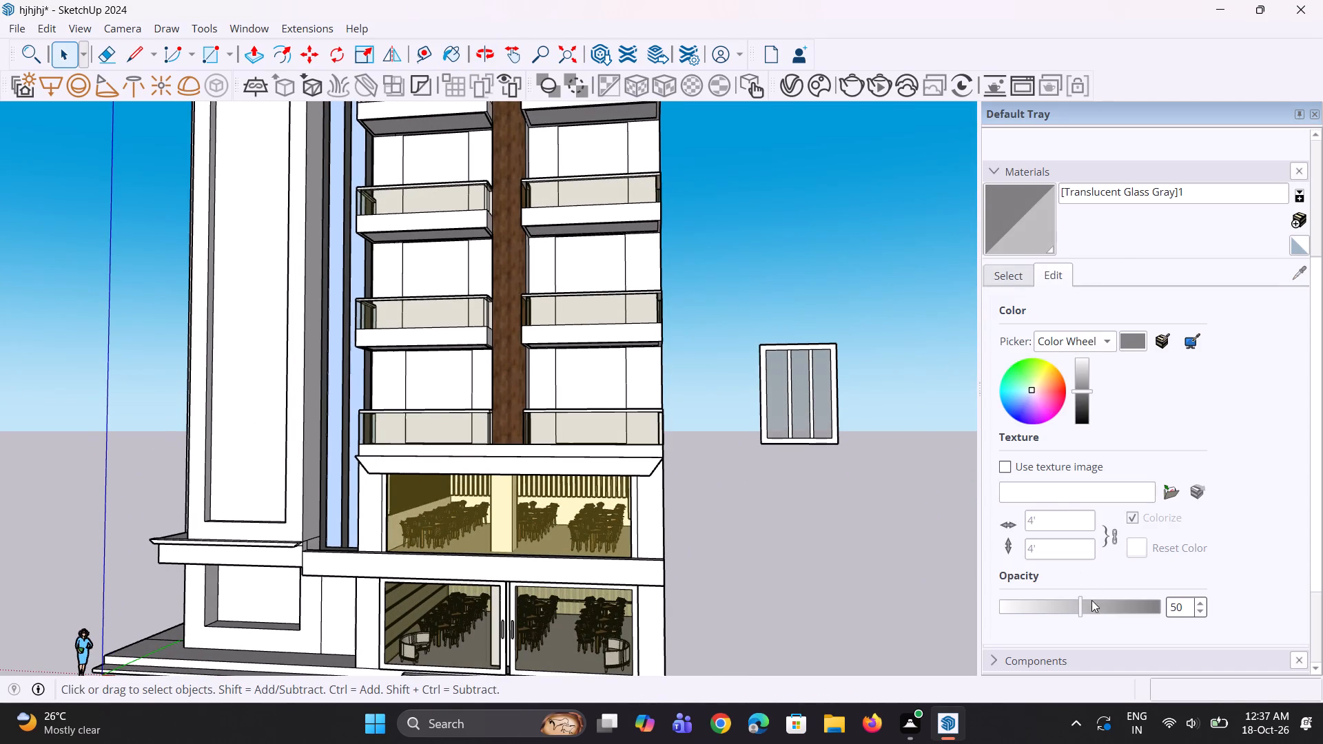
pyautogui.moveTo(1078, 610); pyautogui.dragTo(1046, 610)
# Move the first mullion's outer edge line slightly toward the adjacent side of the frame to widen the strip.
pyautogui.scroll(11, 763, 357)
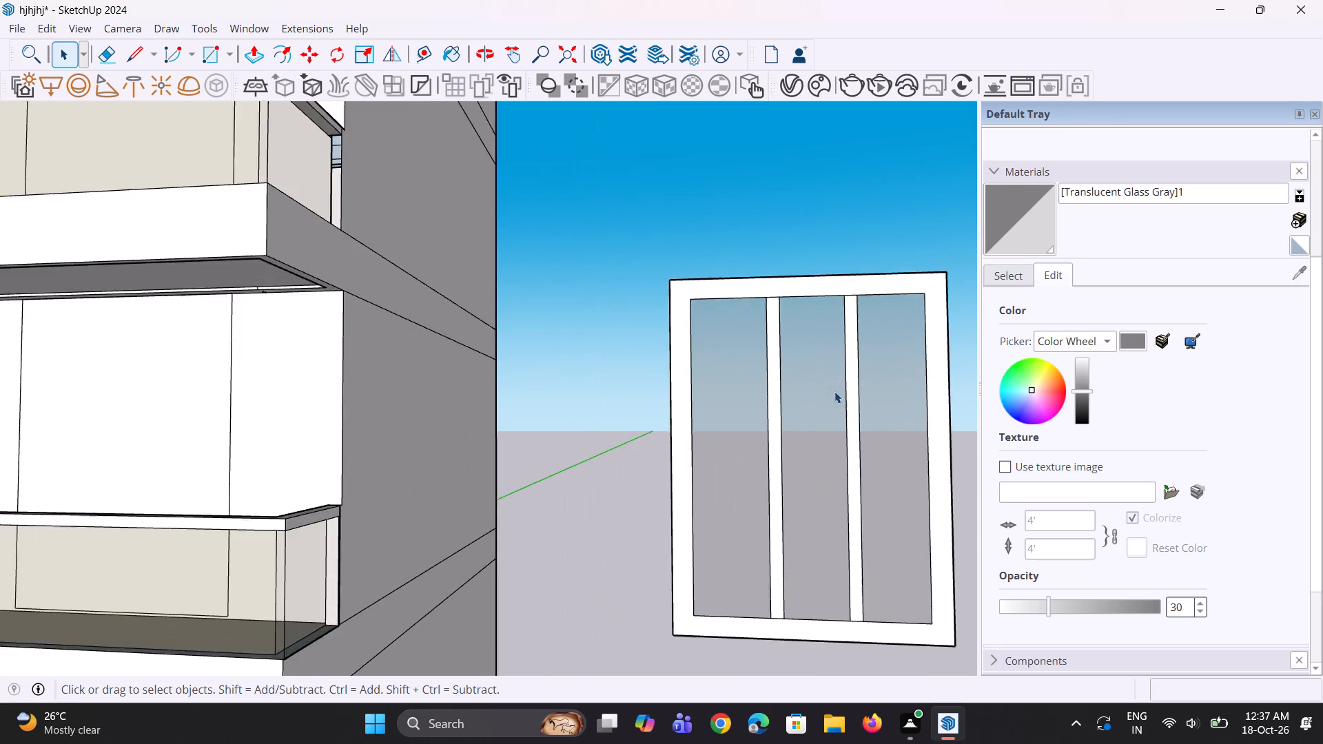
pyautogui.scroll(3, 834, 391)
pyautogui.moveTo(864, 415); pyautogui.dragTo(896, 406, button='middle')
pyautogui.scroll(6, 848, 406)
pyautogui.scroll(-5, 837, 415)
pyautogui.moveTo(715, 382); pyautogui.dragTo(719, 417, button='middle')
pyautogui.scroll(2, 759, 403)
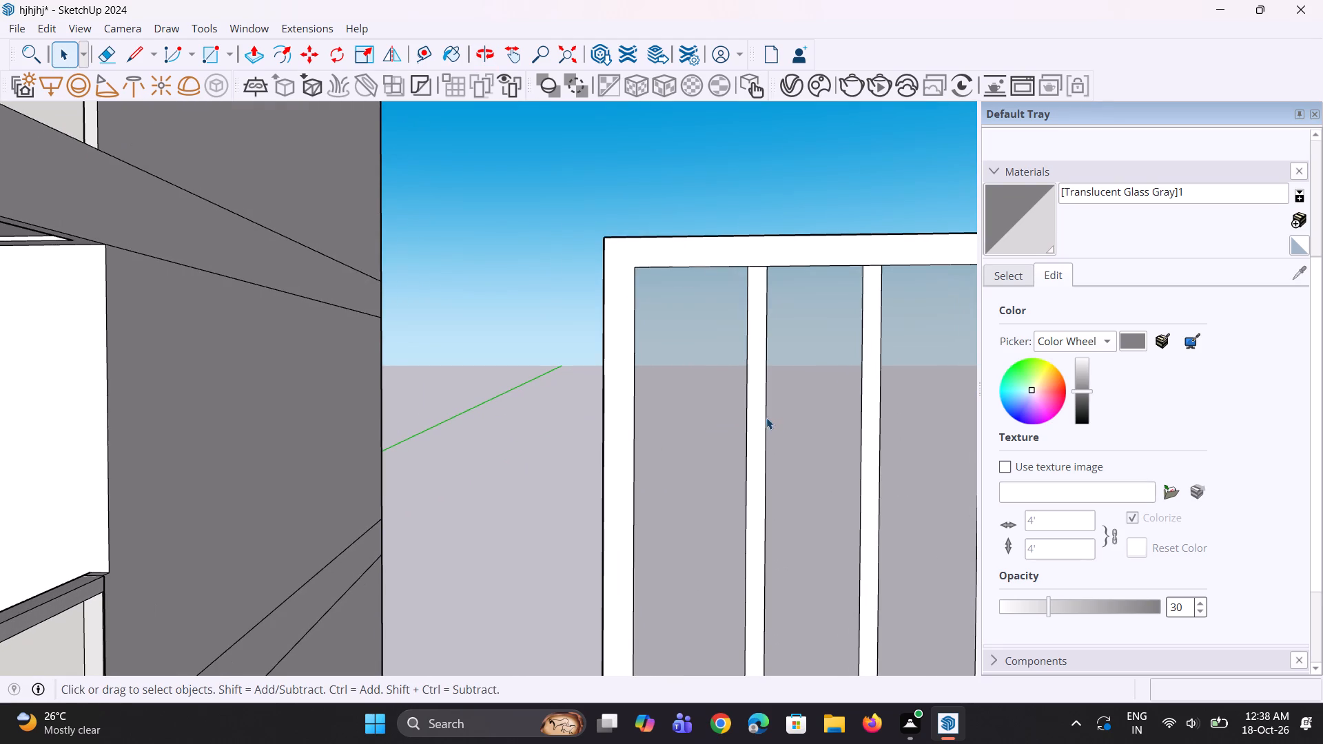
pyautogui.click(748, 420)
pyautogui.scroll(1, 748, 320)
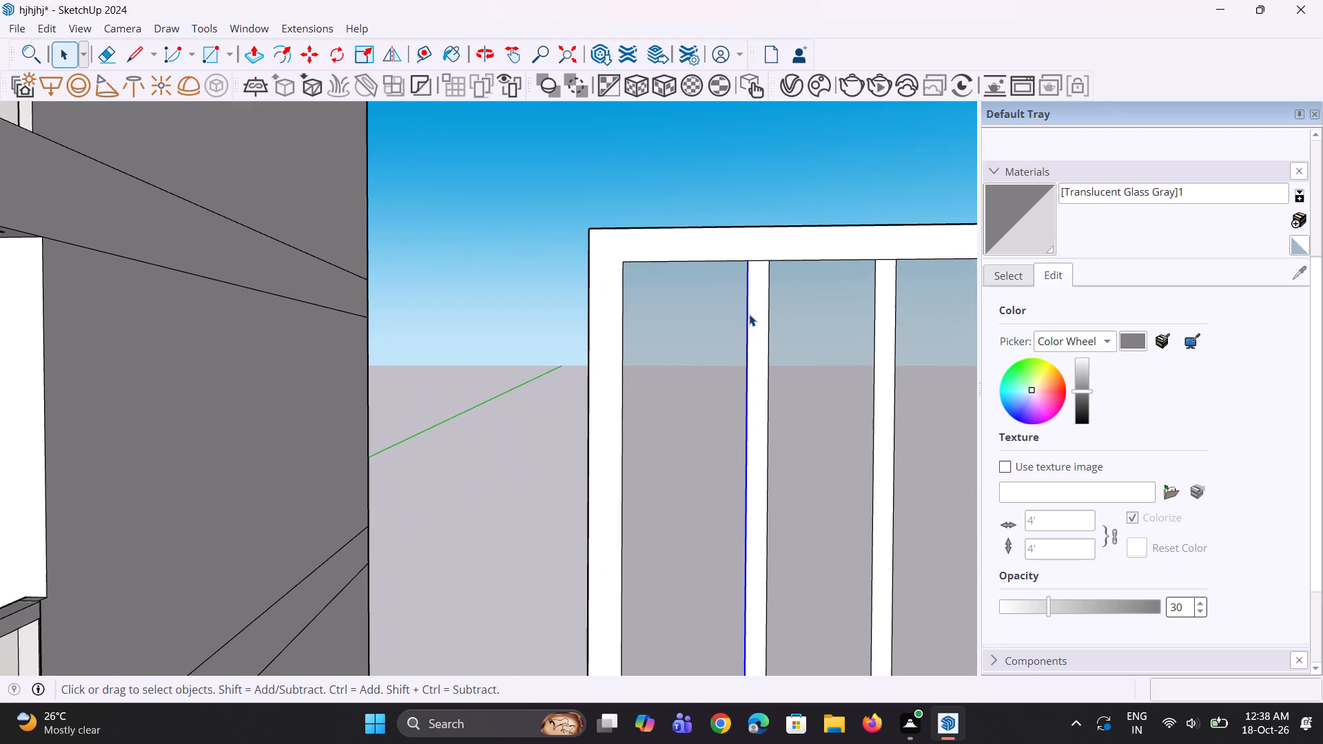
pyautogui.press('m')
pyautogui.click(748, 264)
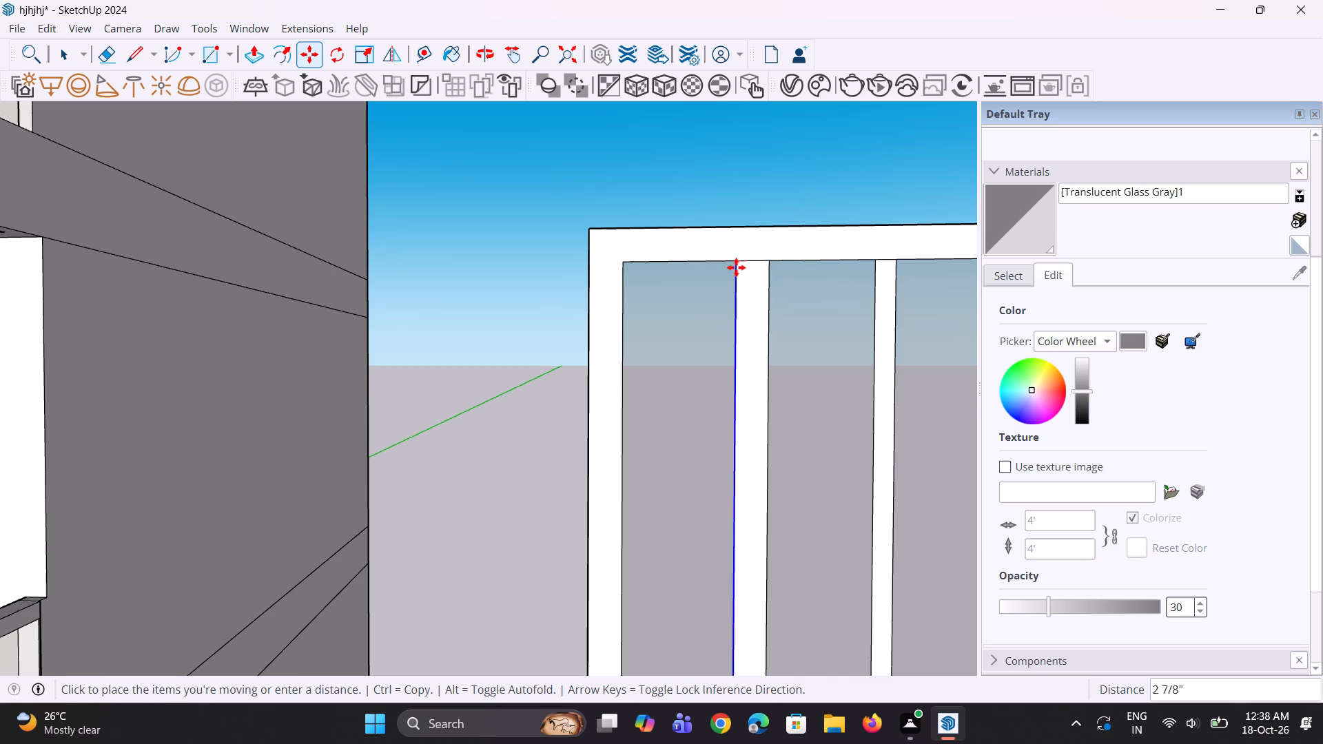
pyautogui.click(742, 269)
pyautogui.press('space')
pyautogui.press('space')
pyautogui.click(741, 189)
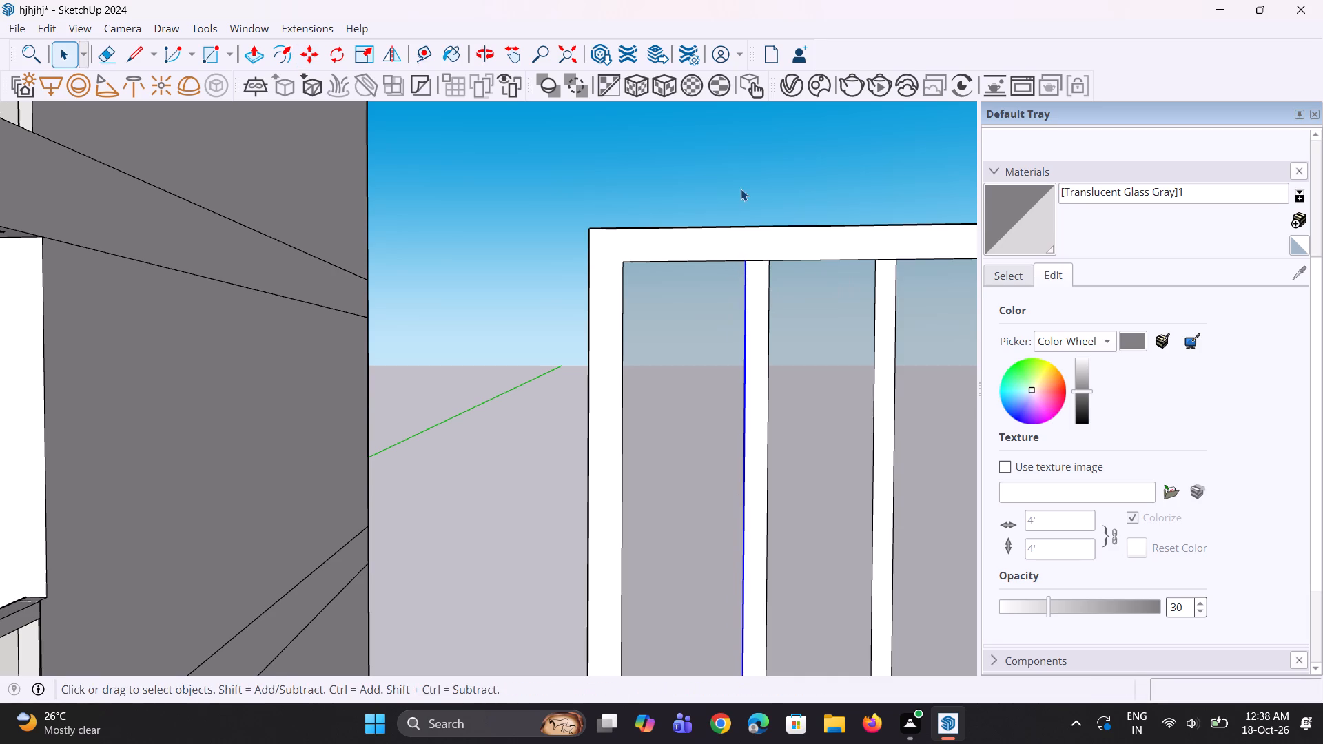
# Move the second mullion's outer edge line about 1/2" outward along the inner top edge to widen the strip.
pyautogui.scroll(-3, 670, 337)
pyautogui.scroll(2, 814, 338)
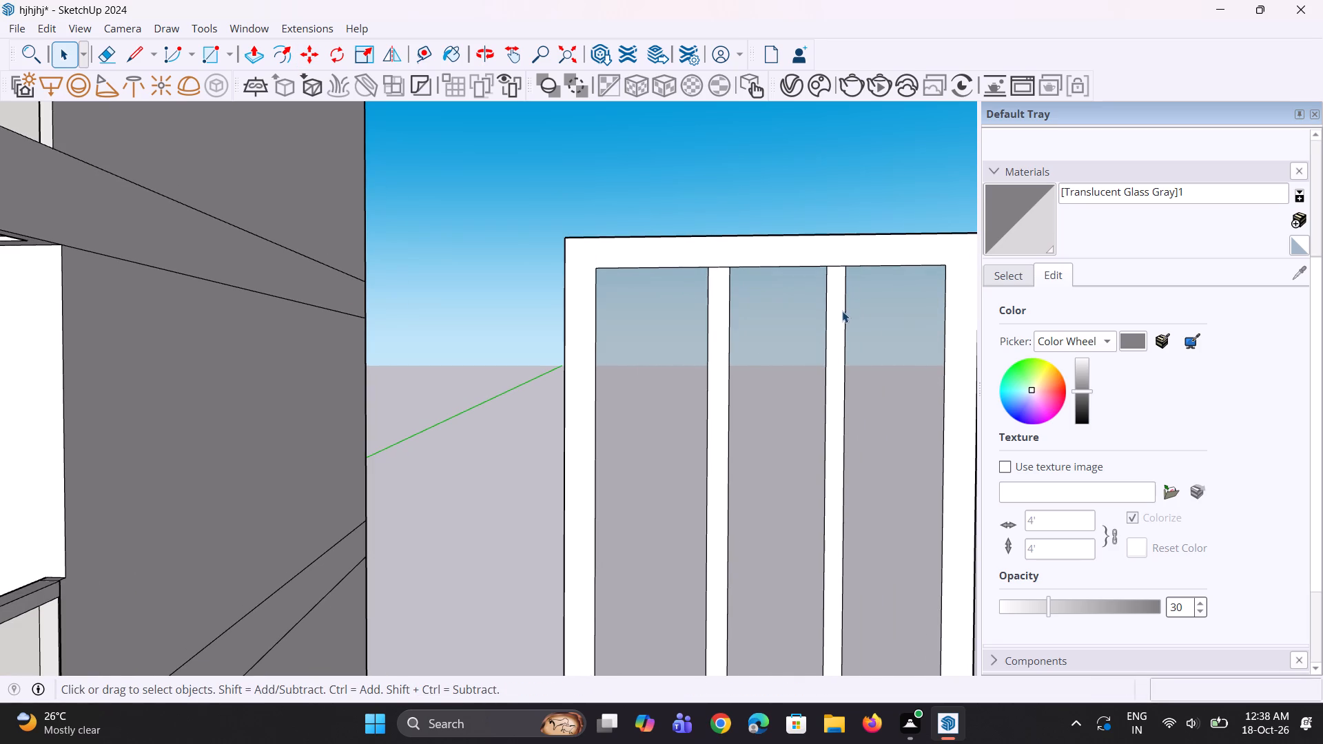
pyautogui.click(843, 313)
pyautogui.scroll(1, 847, 310)
pyautogui.click(847, 310)
pyautogui.scroll(1, 853, 290)
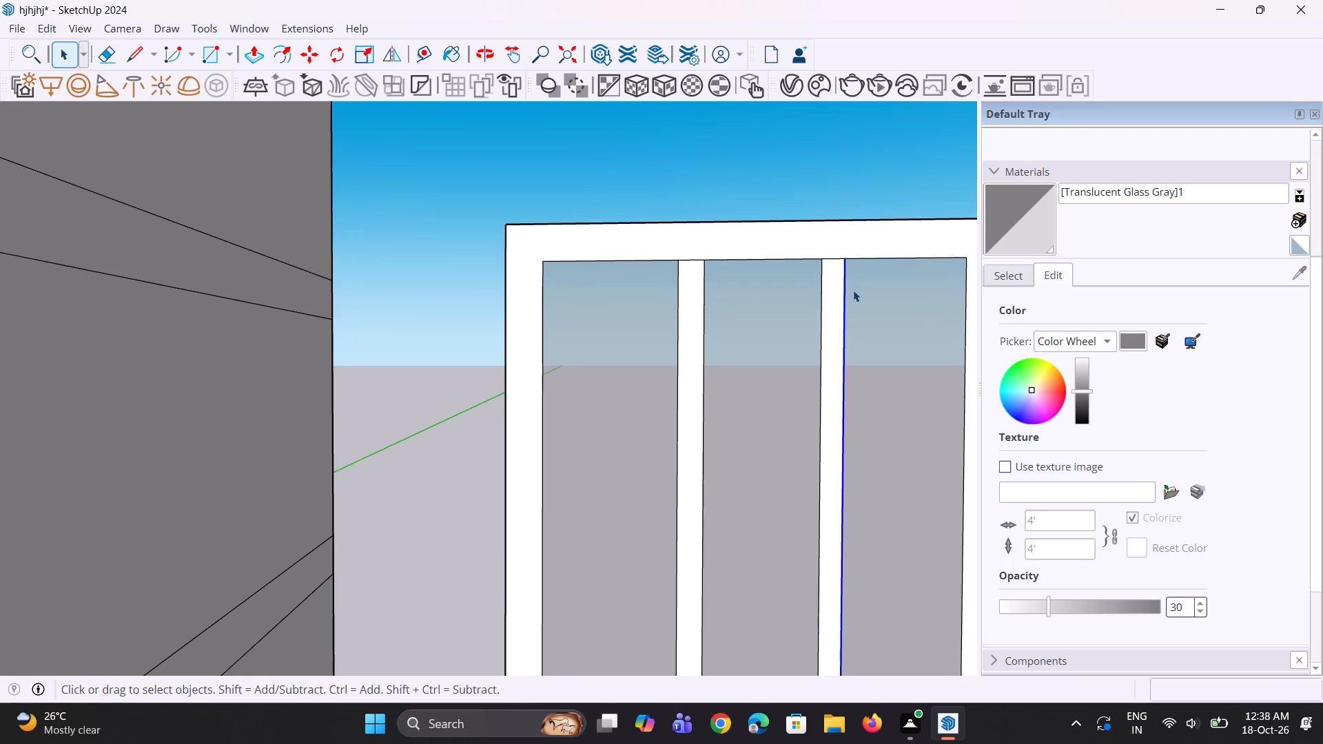
pyautogui.press('m')
pyautogui.click(847, 263)
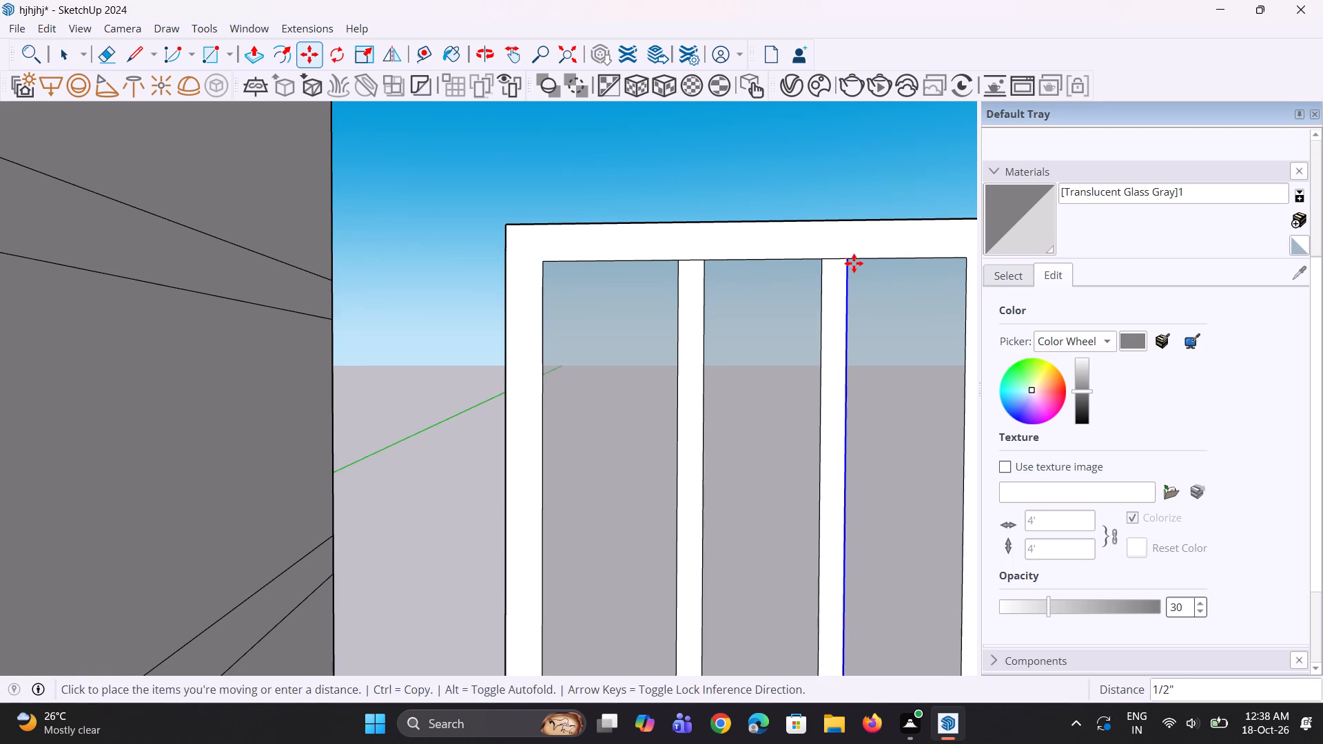
pyautogui.click(854, 263)
pyautogui.press('space')
pyautogui.click(858, 214)
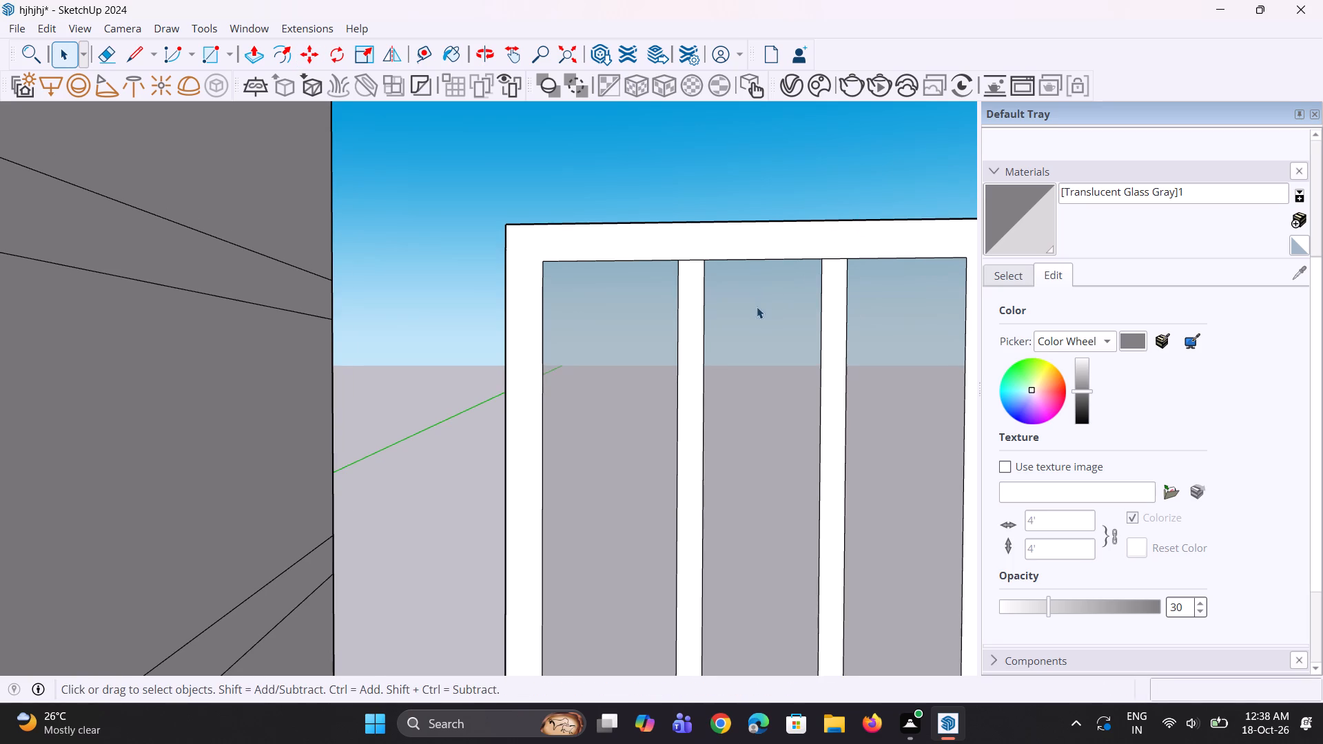
# Erase the short edges at the top and bottom of both mullion strips to merge them with the frame.
pyautogui.press('e')
pyautogui.scroll(1, 752, 313)
pyautogui.click(686, 254)
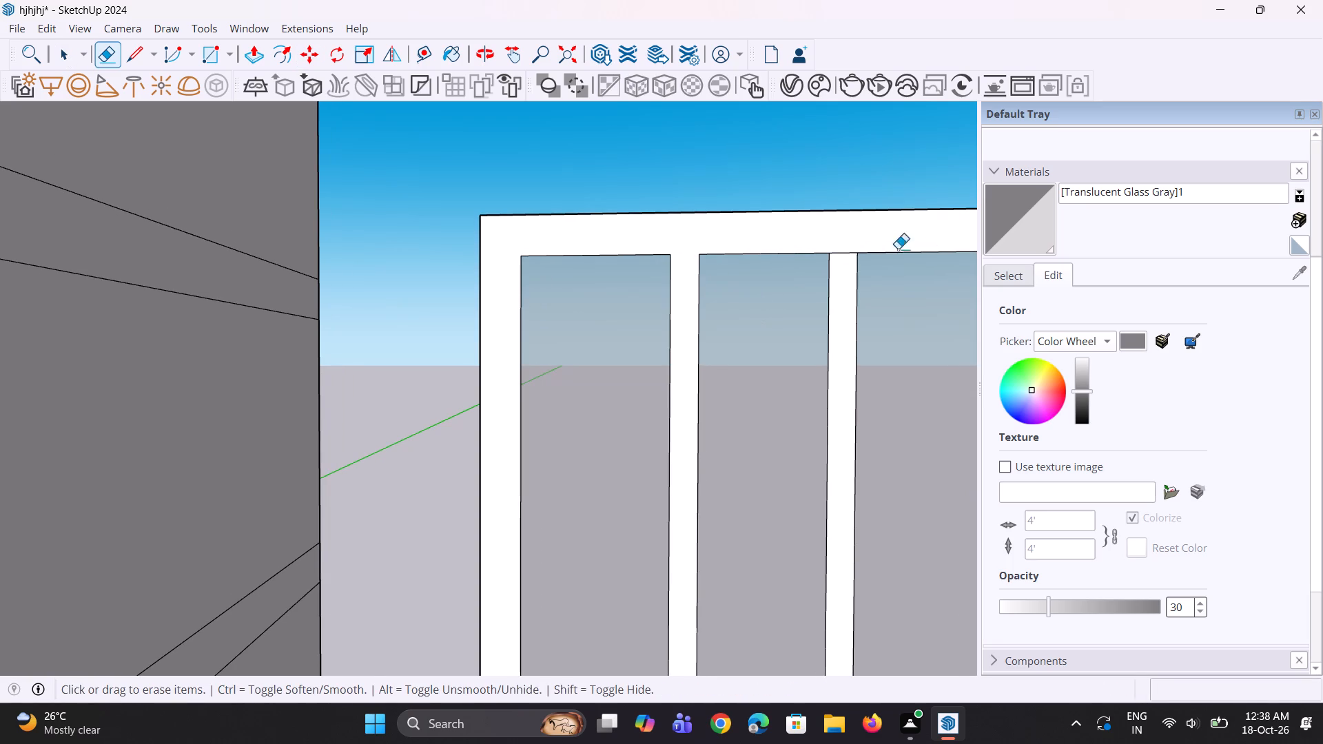
pyautogui.click(853, 253)
pyautogui.scroll(-7, 704, 257)
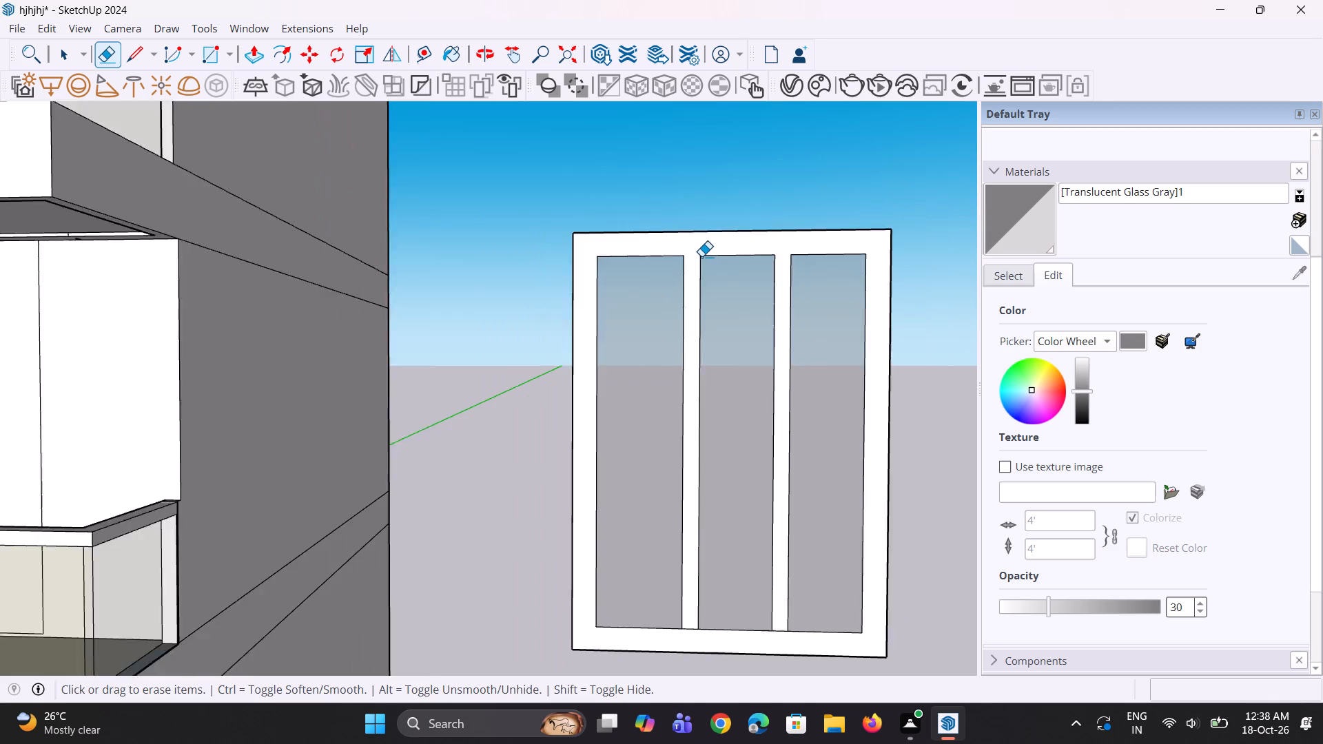
pyautogui.scroll(-6, 701, 256)
pyautogui.scroll(3, 695, 426)
pyautogui.scroll(9, 717, 488)
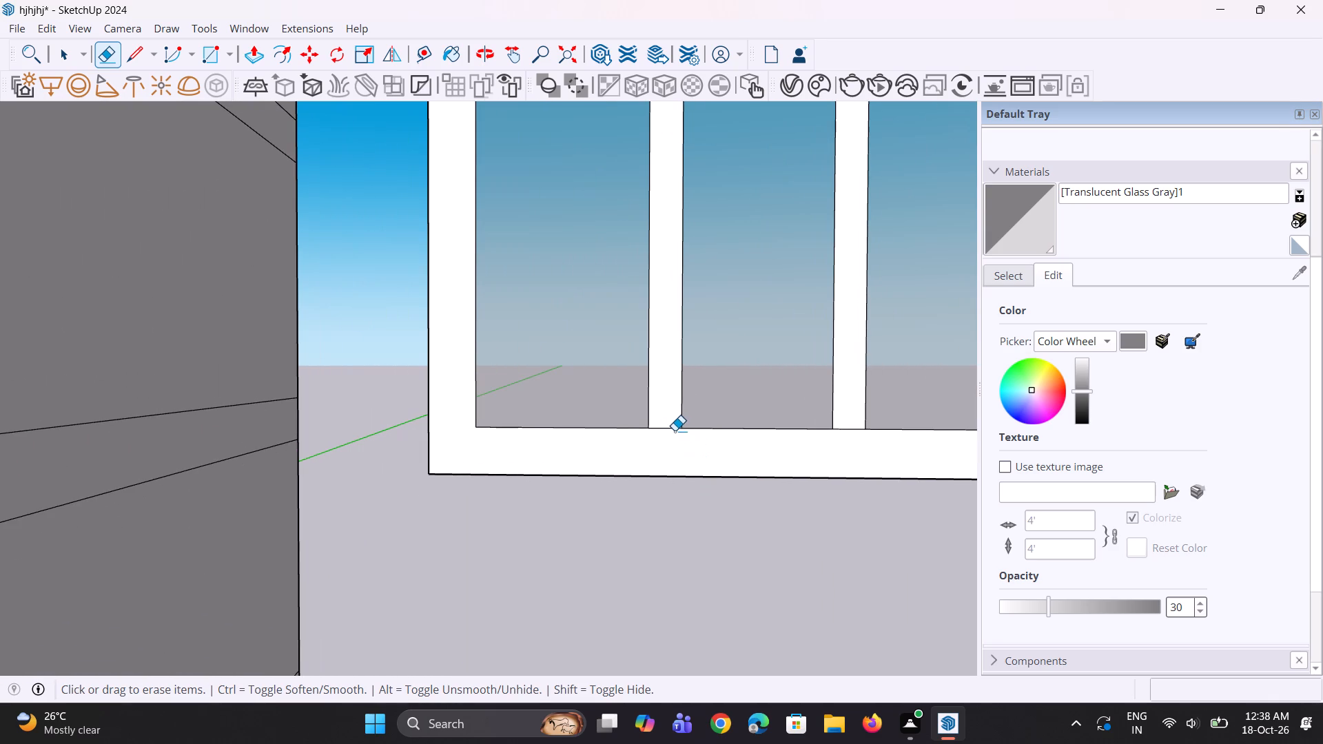
pyautogui.click(675, 431)
pyautogui.click(849, 428)
pyautogui.scroll(-5, 794, 506)
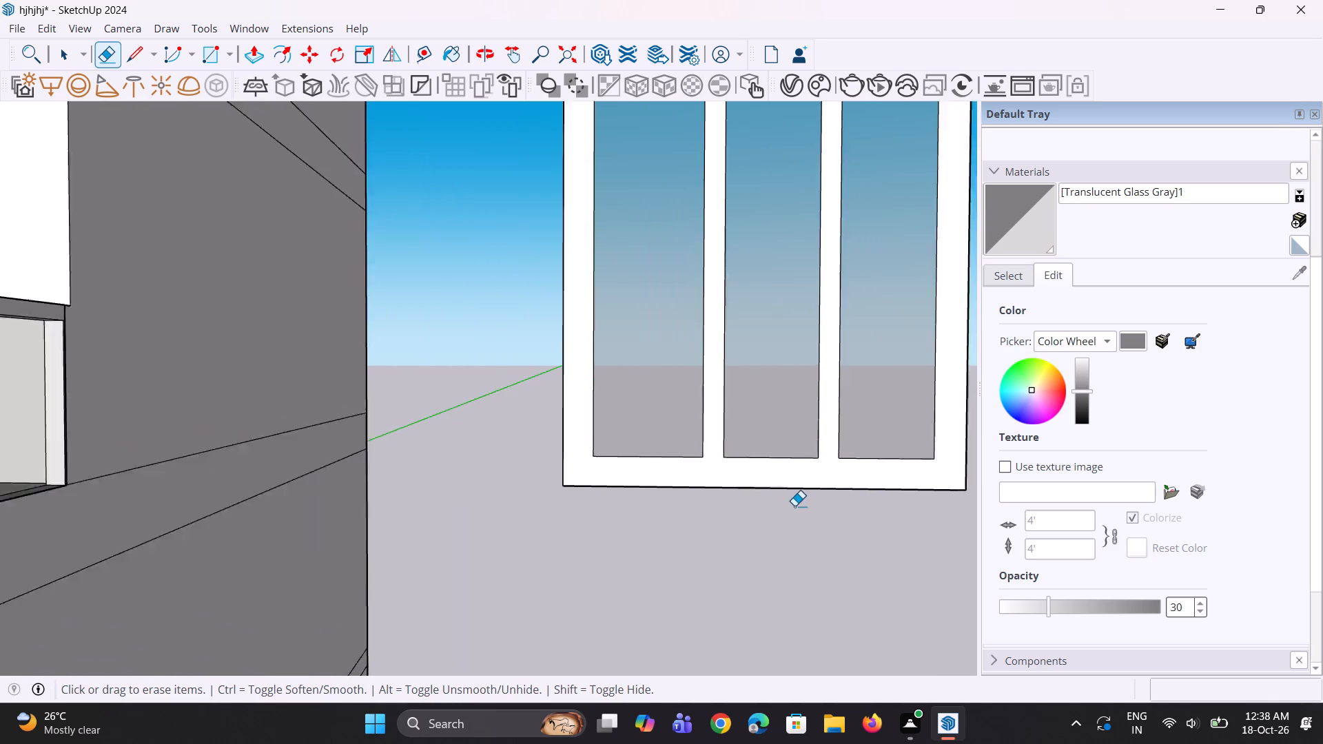
pyautogui.scroll(-4, 792, 502)
pyautogui.press('space')
# Paint the window frame and mullions with Wood Cherry Original from the Wood collection.
pyautogui.scroll(-4, 755, 496)
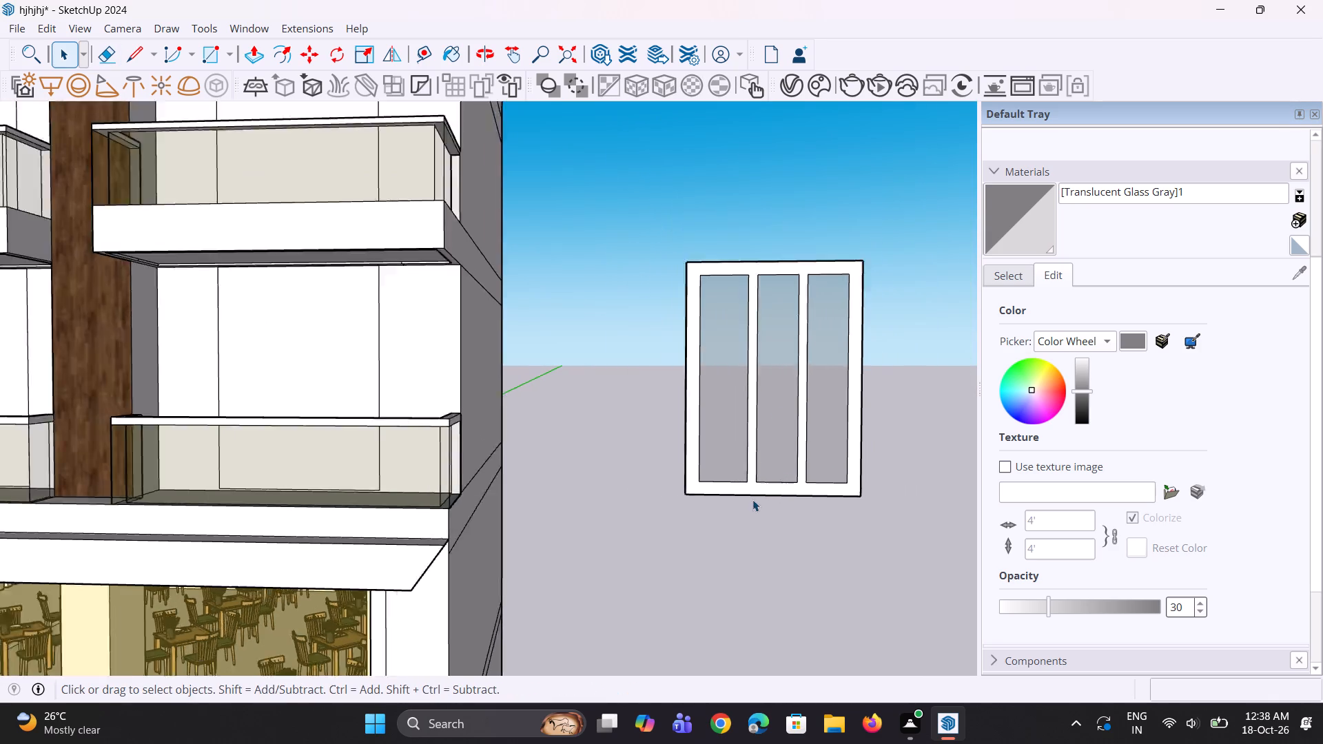
pyautogui.scroll(-1, 752, 499)
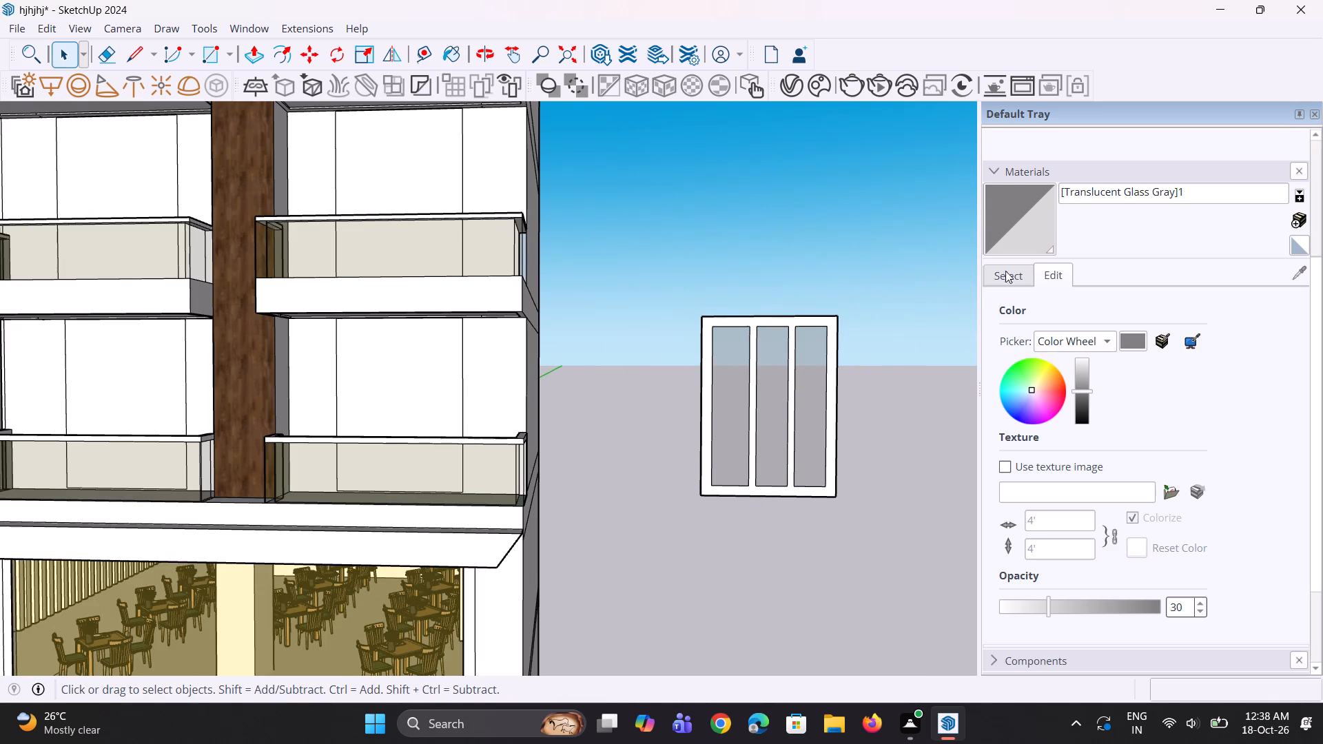
pyautogui.scroll(-3, 740, 537)
pyautogui.moveTo(748, 539); pyautogui.dragTo(762, 548, button='middle')
pyautogui.scroll(3, 755, 460)
pyautogui.scroll(-4, 757, 459)
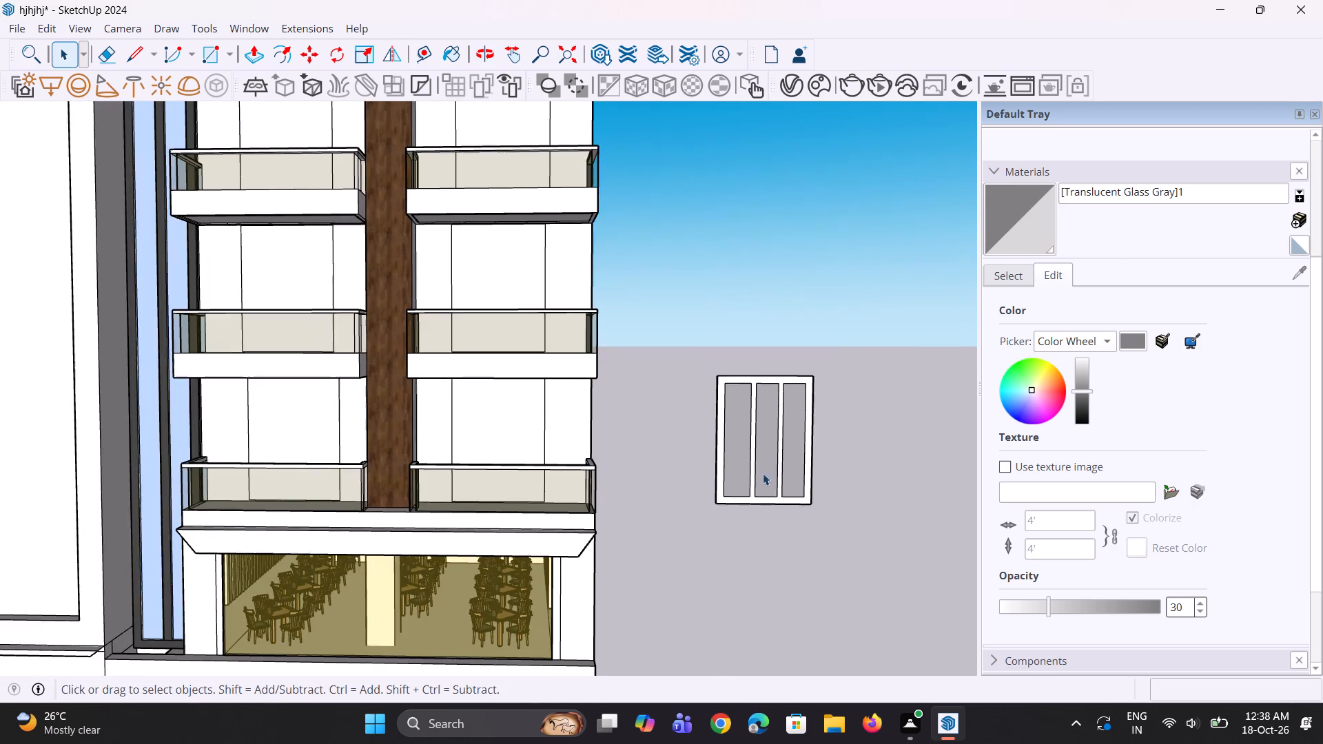
pyautogui.moveTo(763, 473); pyautogui.dragTo(752, 462, button='middle')
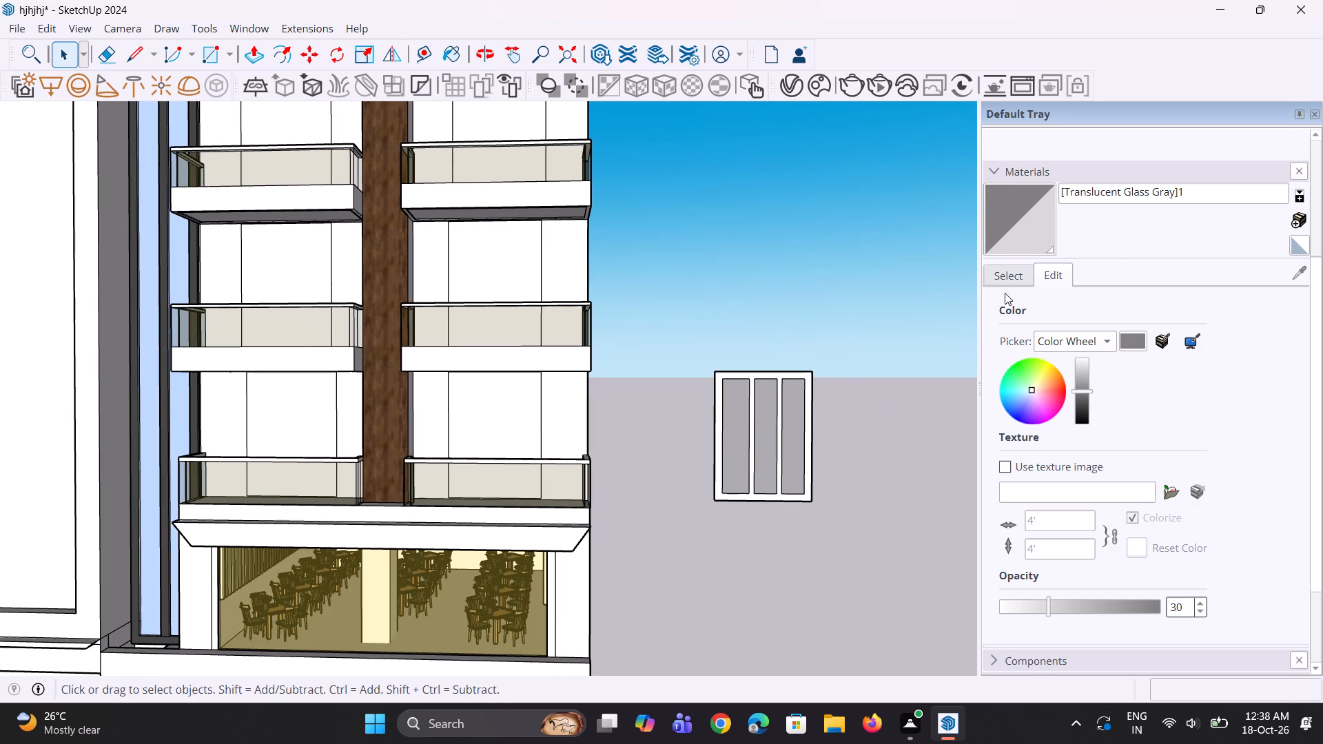
pyautogui.click(1007, 284)
pyautogui.click(1142, 306)
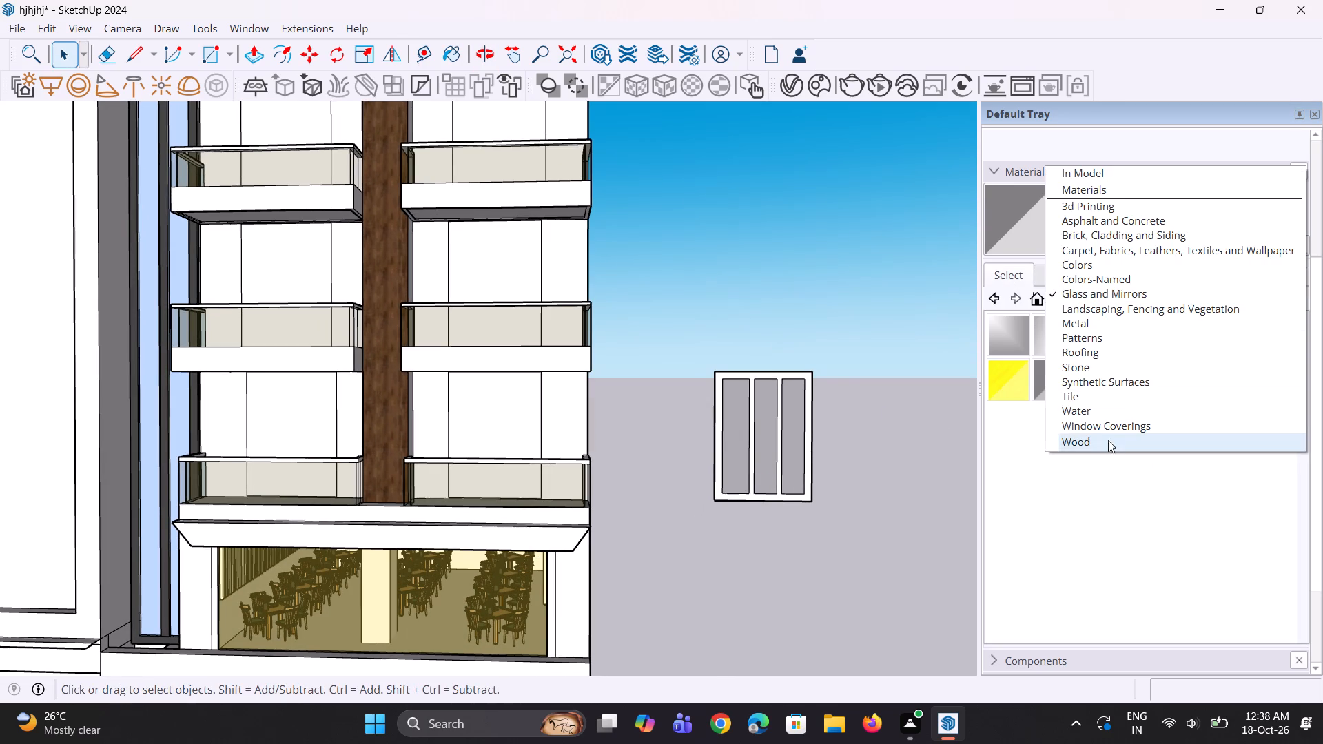
pyautogui.click(1105, 444)
pyautogui.click(1107, 340)
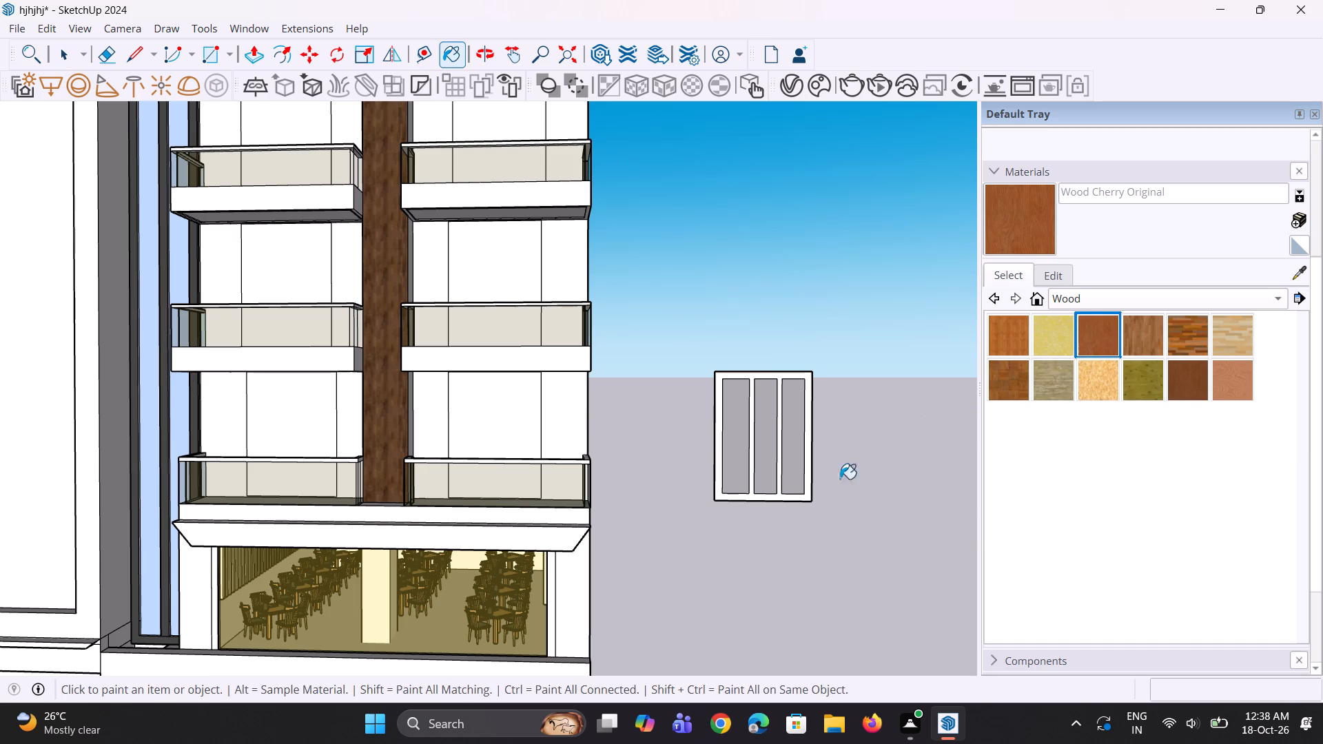
pyautogui.scroll(5, 808, 504)
pyautogui.click(808, 496)
pyautogui.scroll(-3, 708, 544)
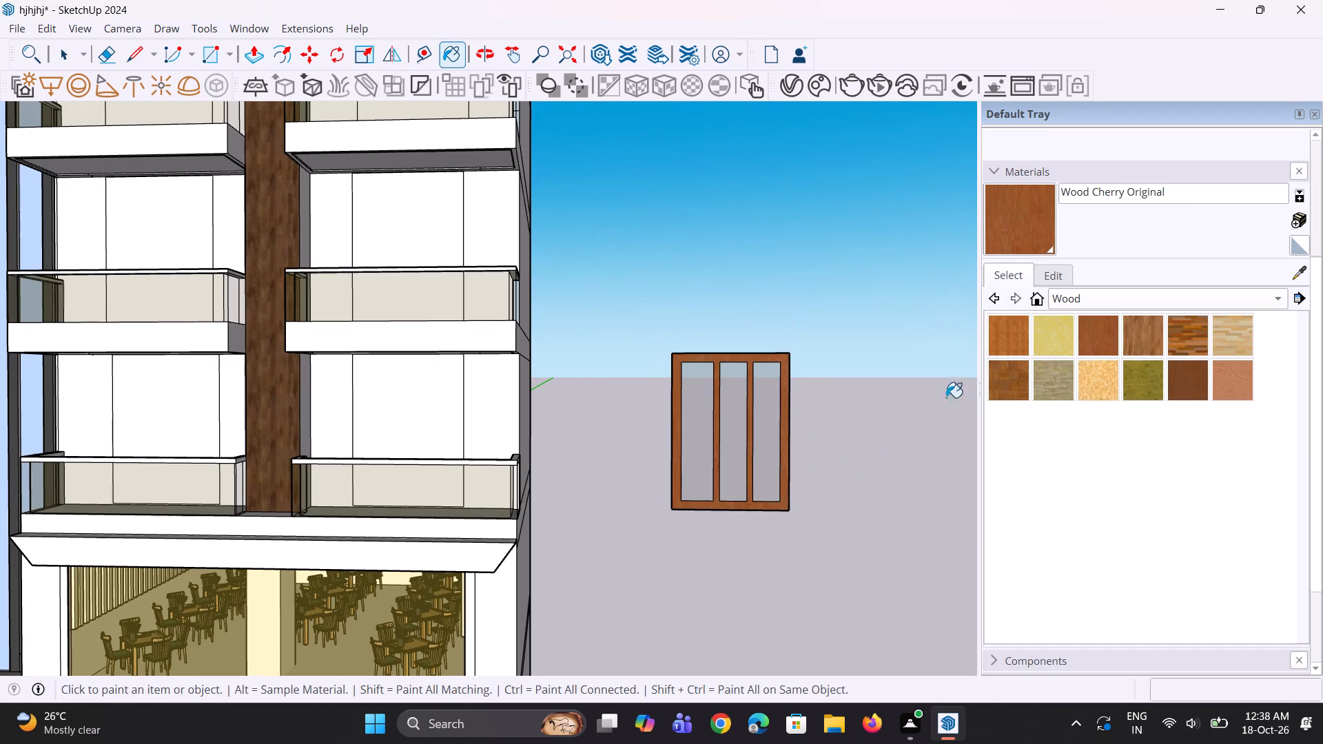
# Repaint the window frame and mullions with Wood Bamboo from the Wood collection.
pyautogui.click(1043, 276)
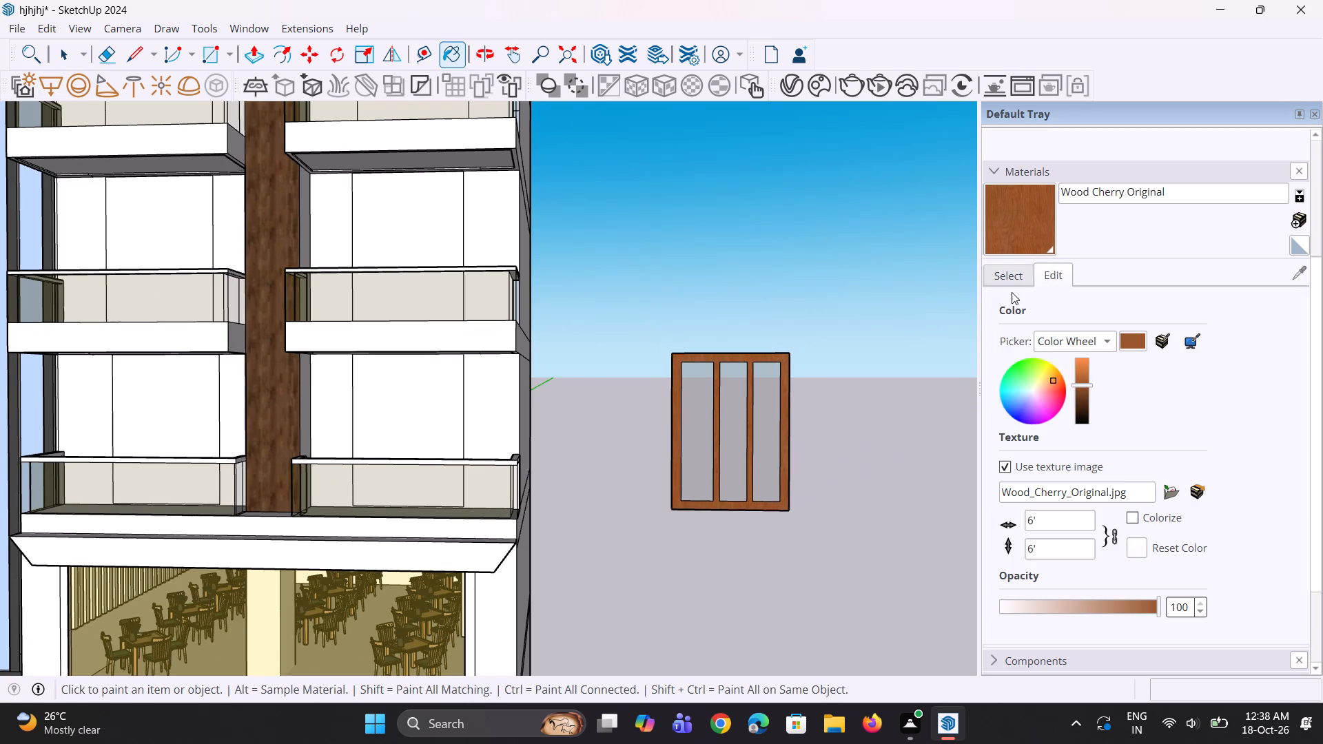
pyautogui.click(1005, 281)
pyautogui.click(1009, 327)
pyautogui.scroll(2, 806, 478)
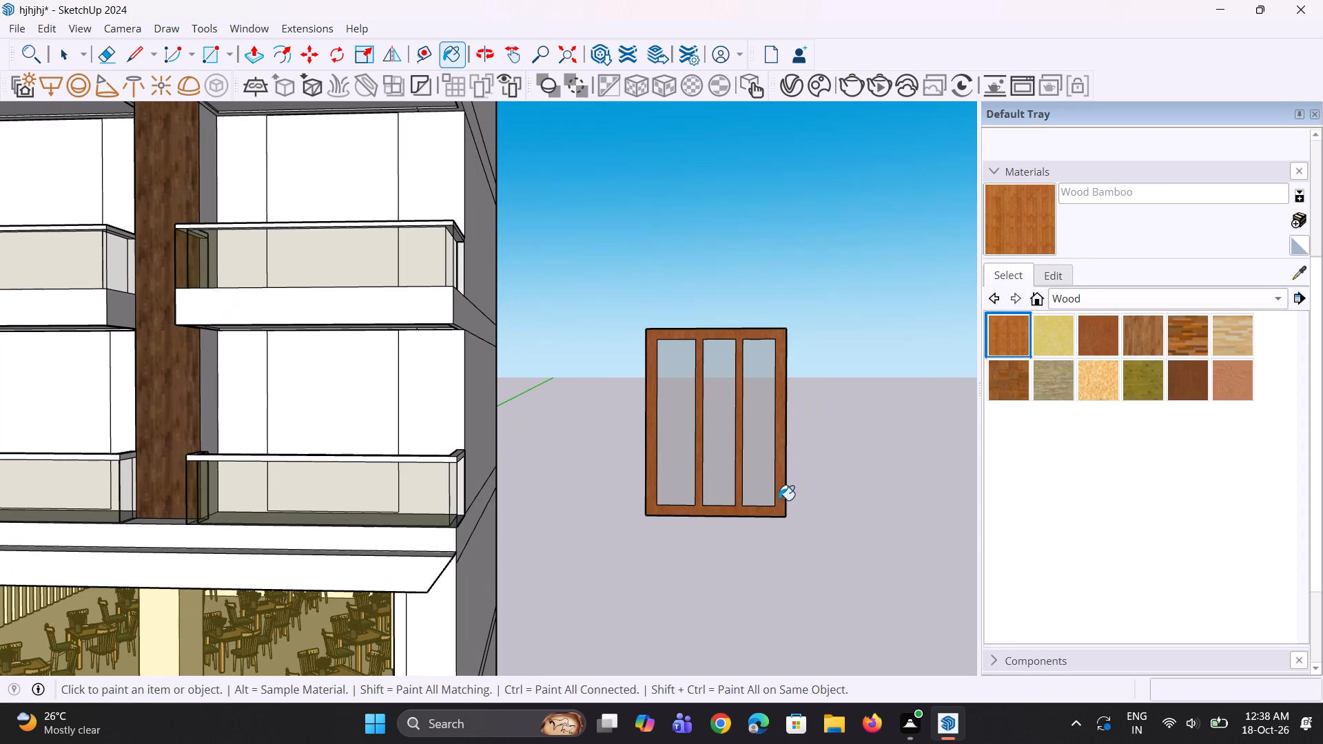
pyautogui.click(779, 500)
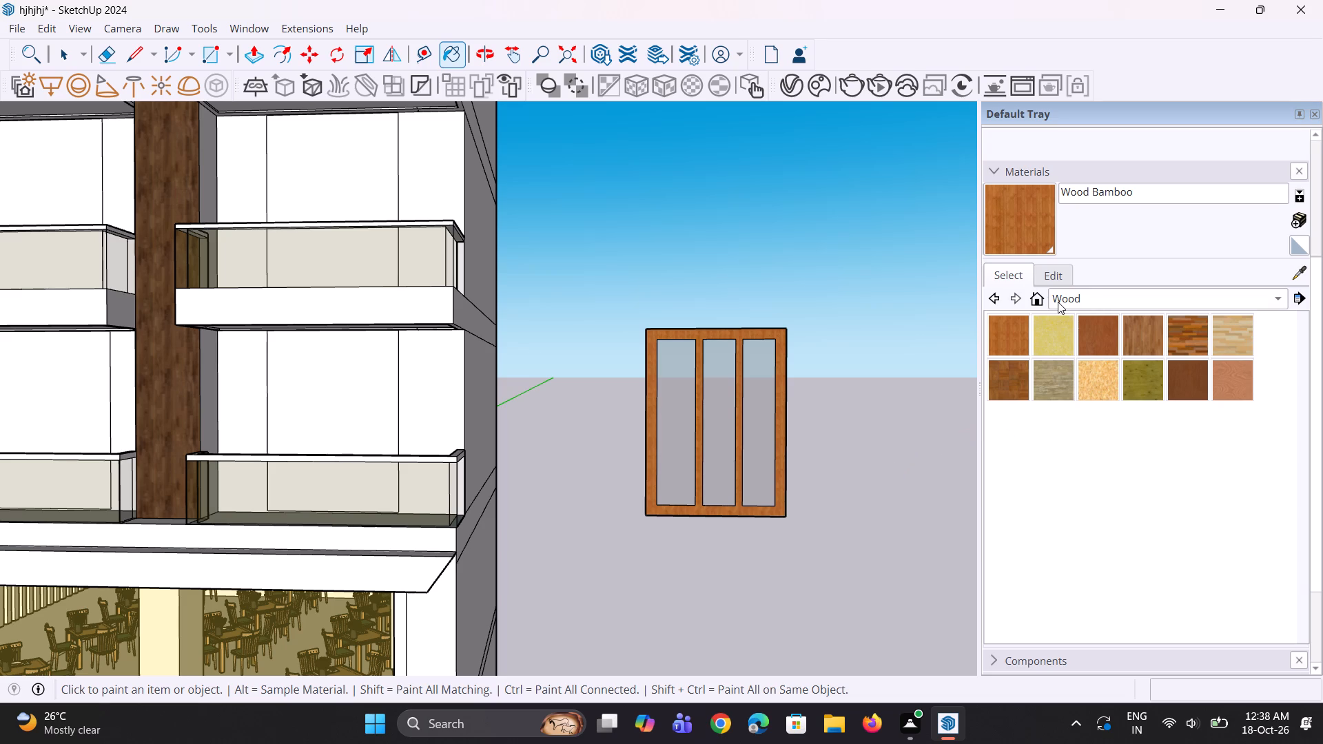
# Darken the Wood Bamboo material's colour to a deep brown.
pyautogui.click(1054, 282)
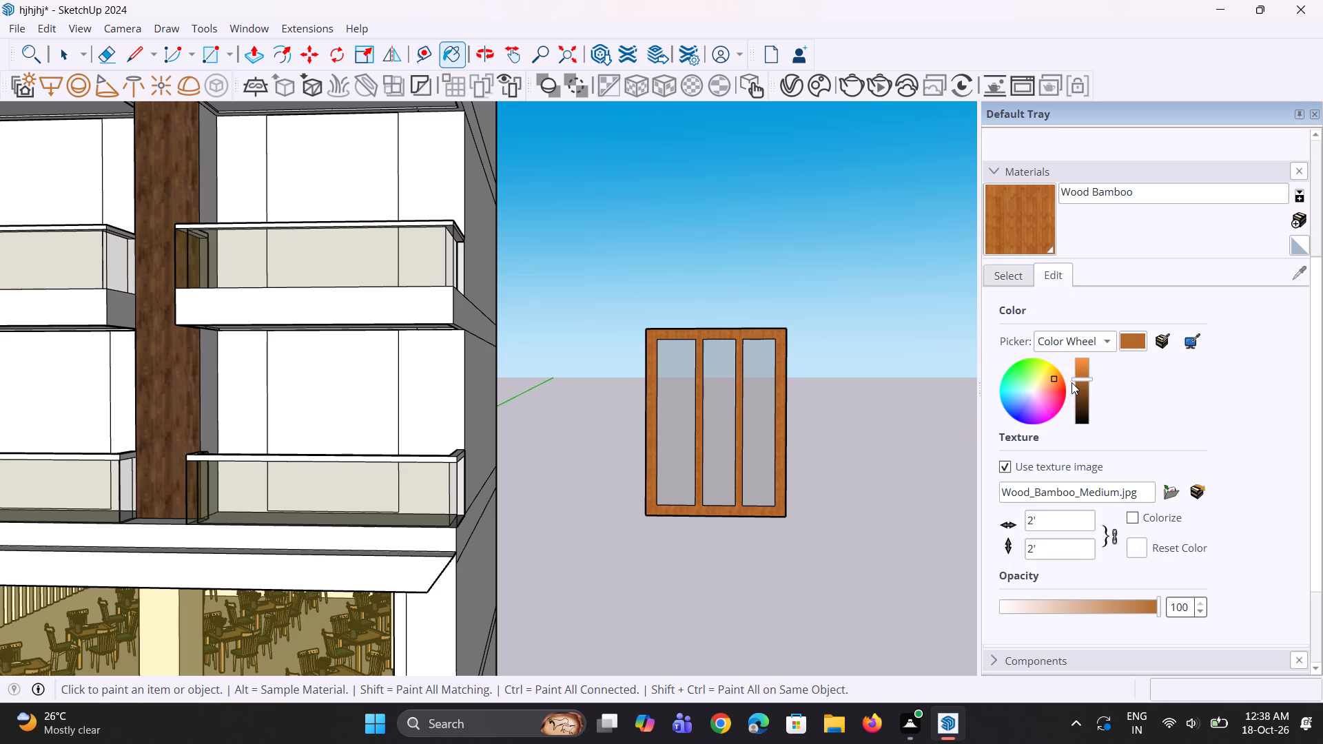
pyautogui.moveTo(1071, 381); pyautogui.dragTo(1074, 404)
# Select the entire window unit, including frame, mullions and glass panes, and make it one group.
pyautogui.scroll(-4, 817, 497)
pyautogui.moveTo(817, 513); pyautogui.dragTo(823, 517, button='middle')
pyautogui.press('space')
pyautogui.press('space')
pyautogui.moveTo(662, 324); pyautogui.dragTo(839, 556)
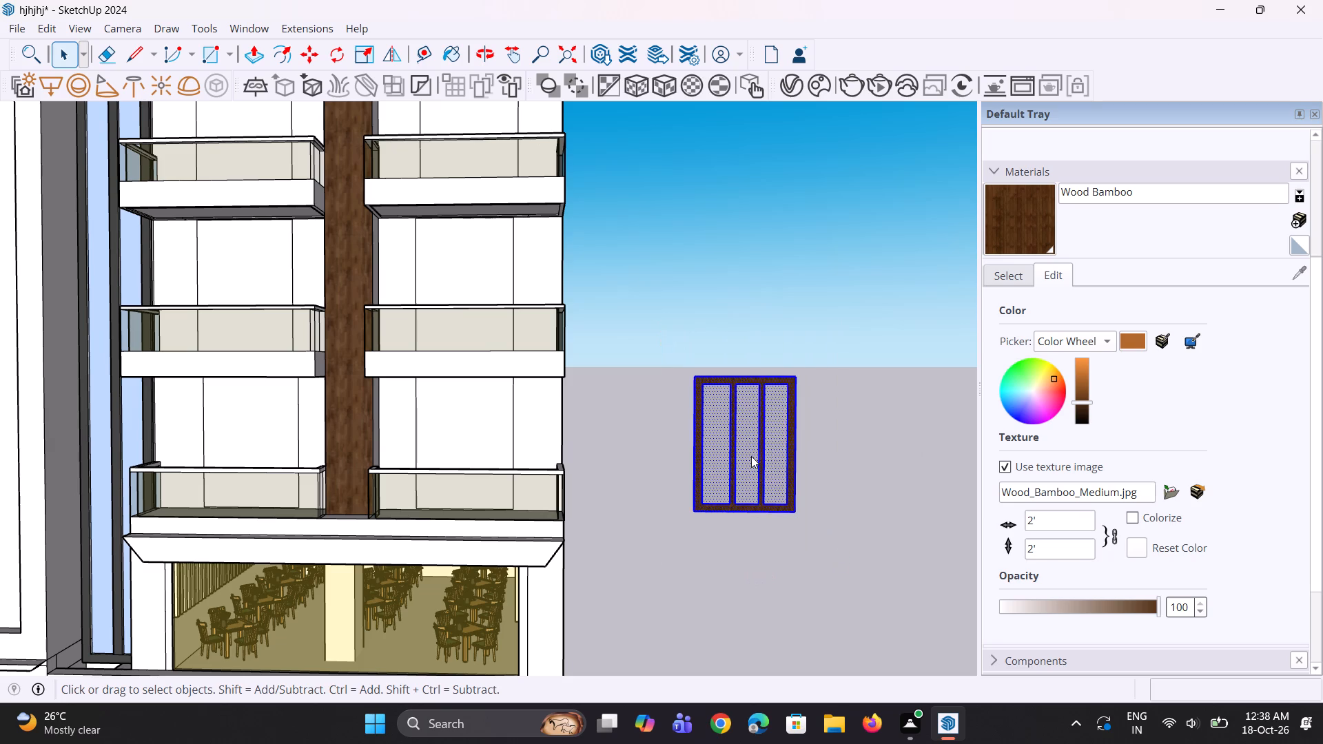
pyautogui.rightClick(751, 456)
pyautogui.click(843, 252)
# Push the central wall panel behind the lowest right-hand balcony inward by about 12' 2 1/8".
pyautogui.scroll(-3, 764, 507)
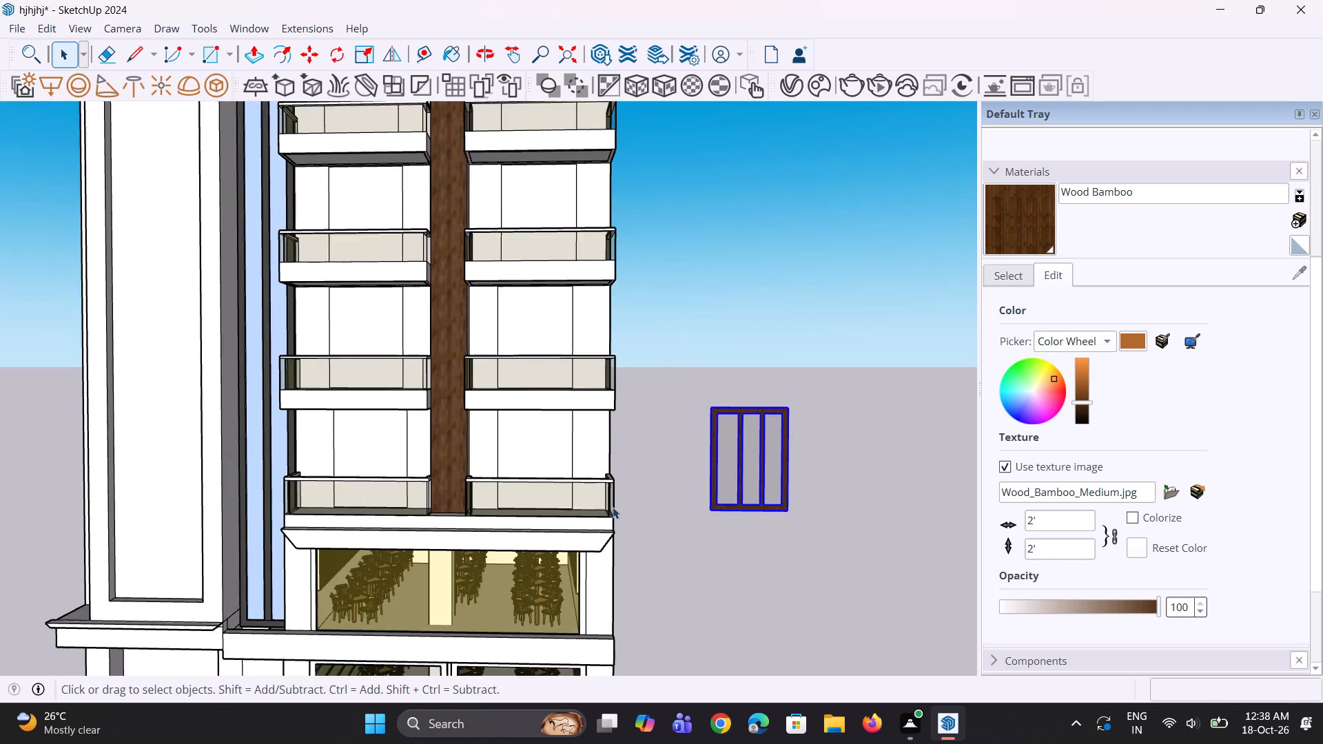
pyautogui.moveTo(589, 524); pyautogui.dragTo(587, 572, button='middle')
pyautogui.press('space')
pyautogui.click(508, 451)
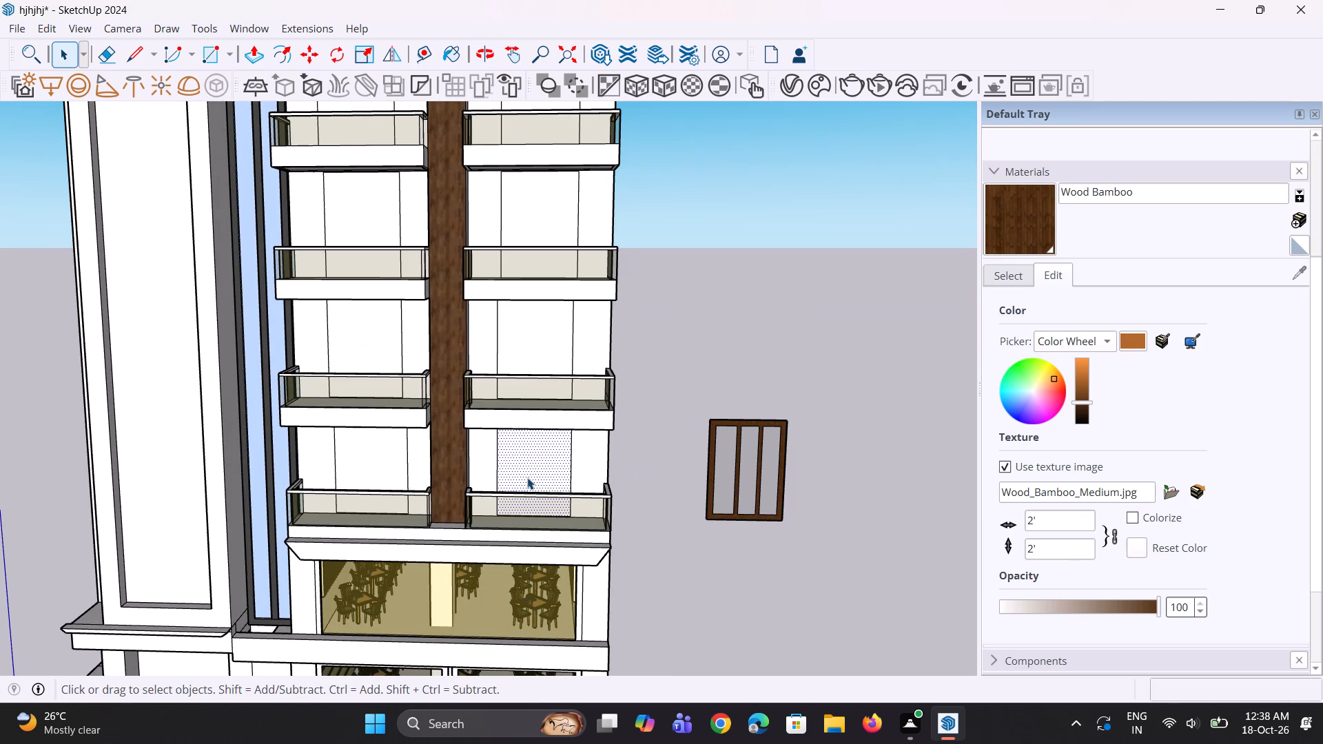
pyautogui.press('p')
pyautogui.click(527, 477)
pyautogui.click(535, 455)
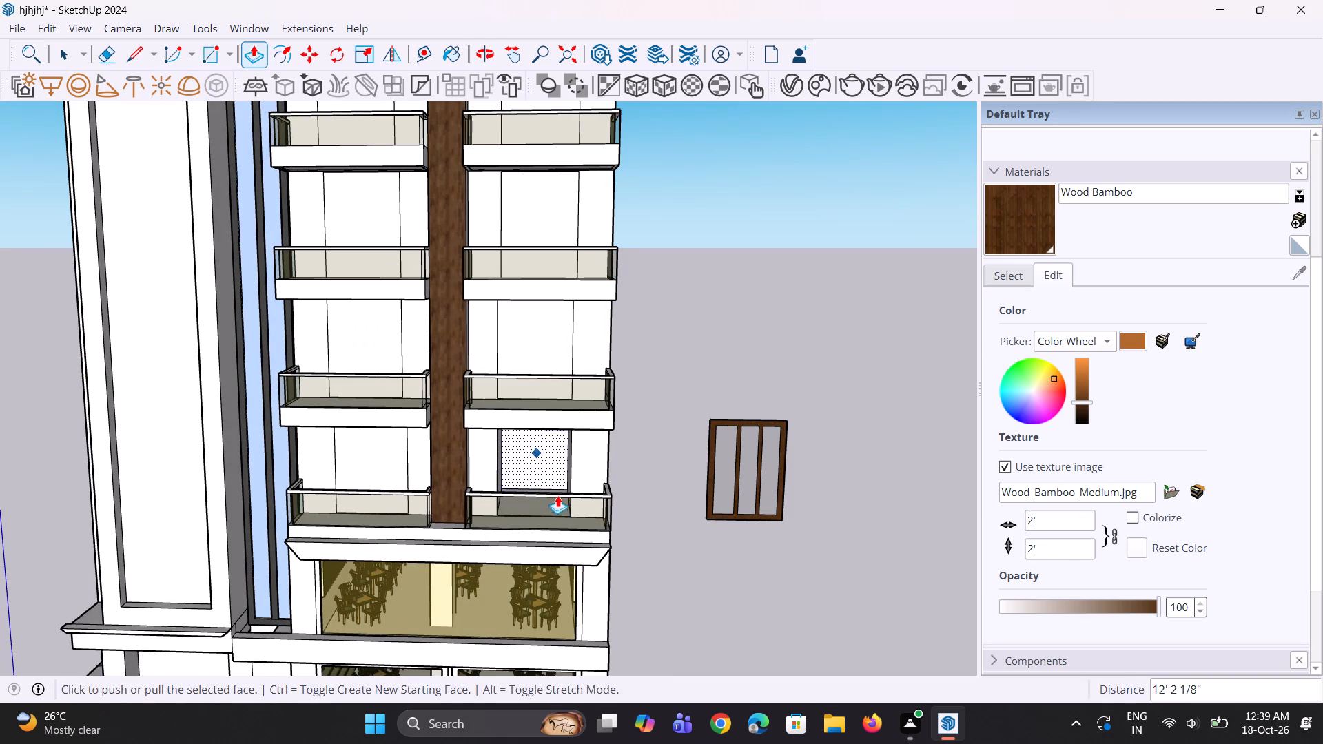
pyautogui.press('space')
# Copy the window group from its lower corner to the recessed opening behind the lowest right-hand balcony, about 24' 10 1/2" away.
pyautogui.click(701, 519)
pyautogui.click(710, 519)
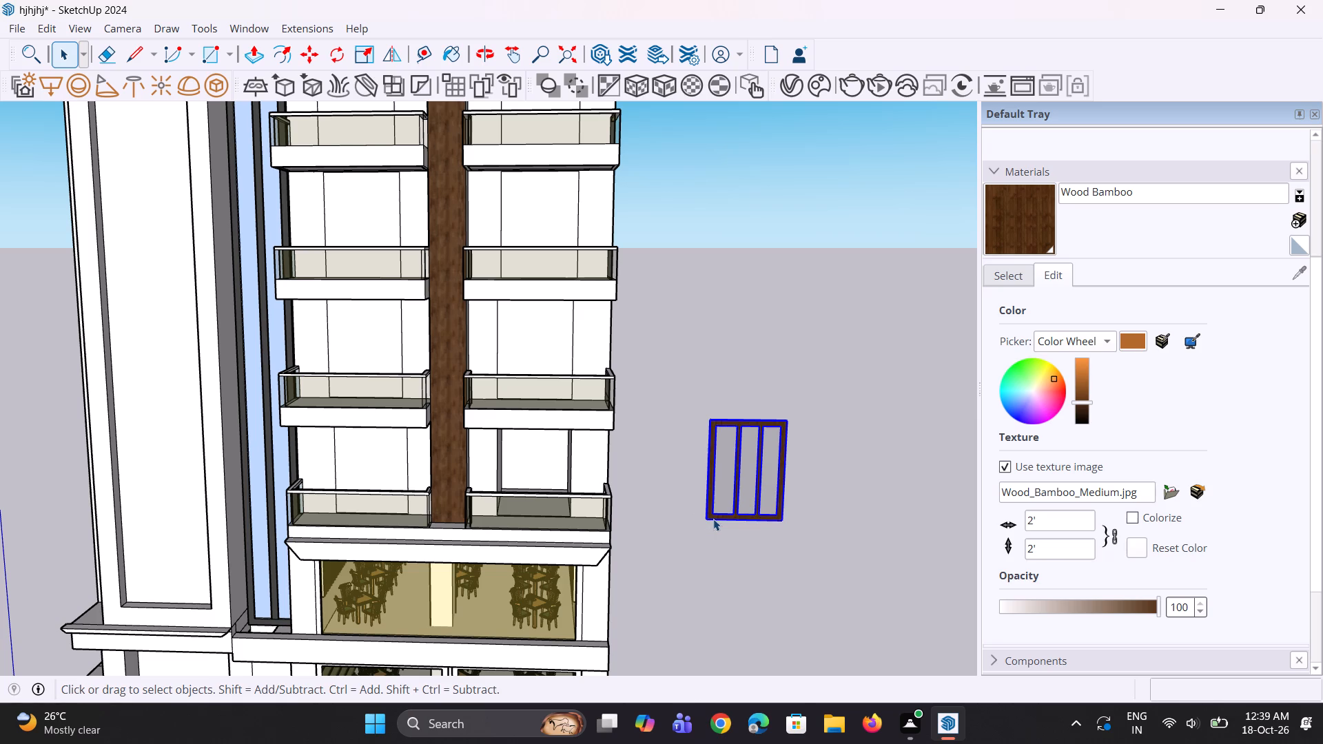
pyautogui.press('m')
pyautogui.click(783, 521)
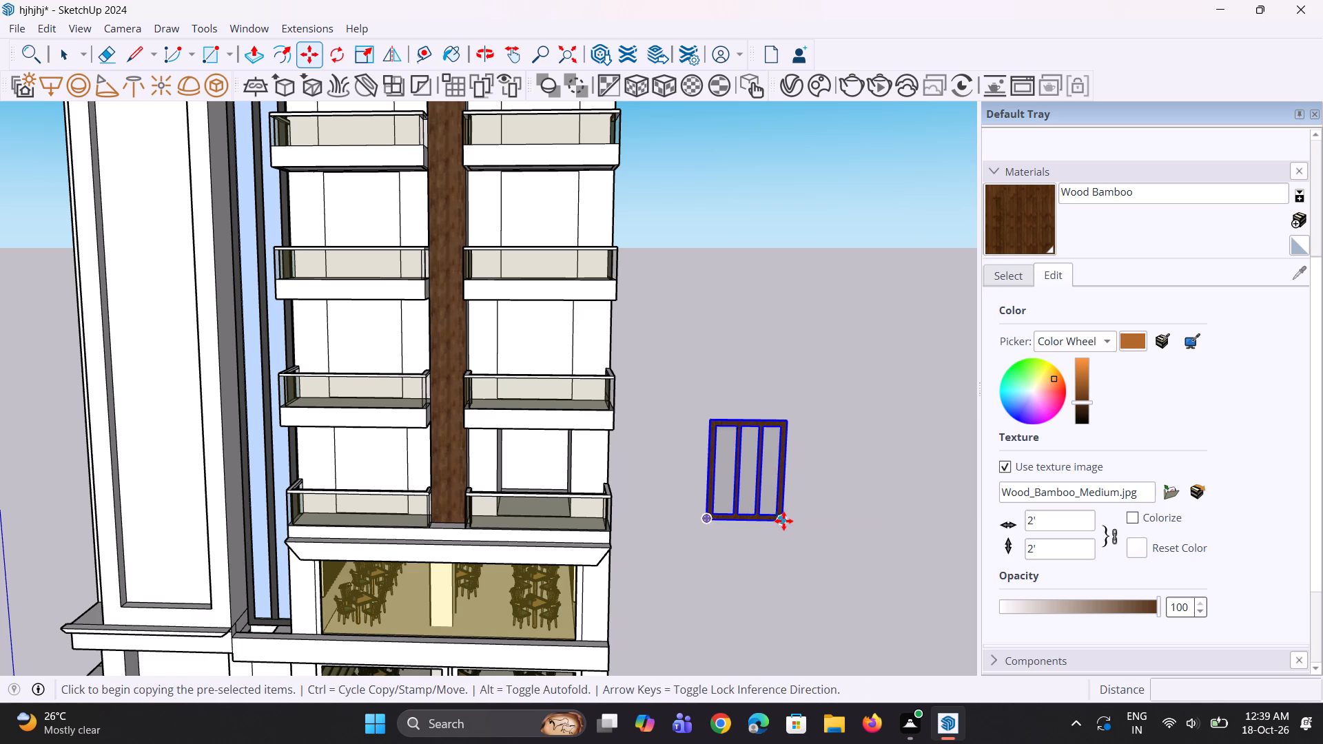
pyautogui.scroll(3, 557, 504)
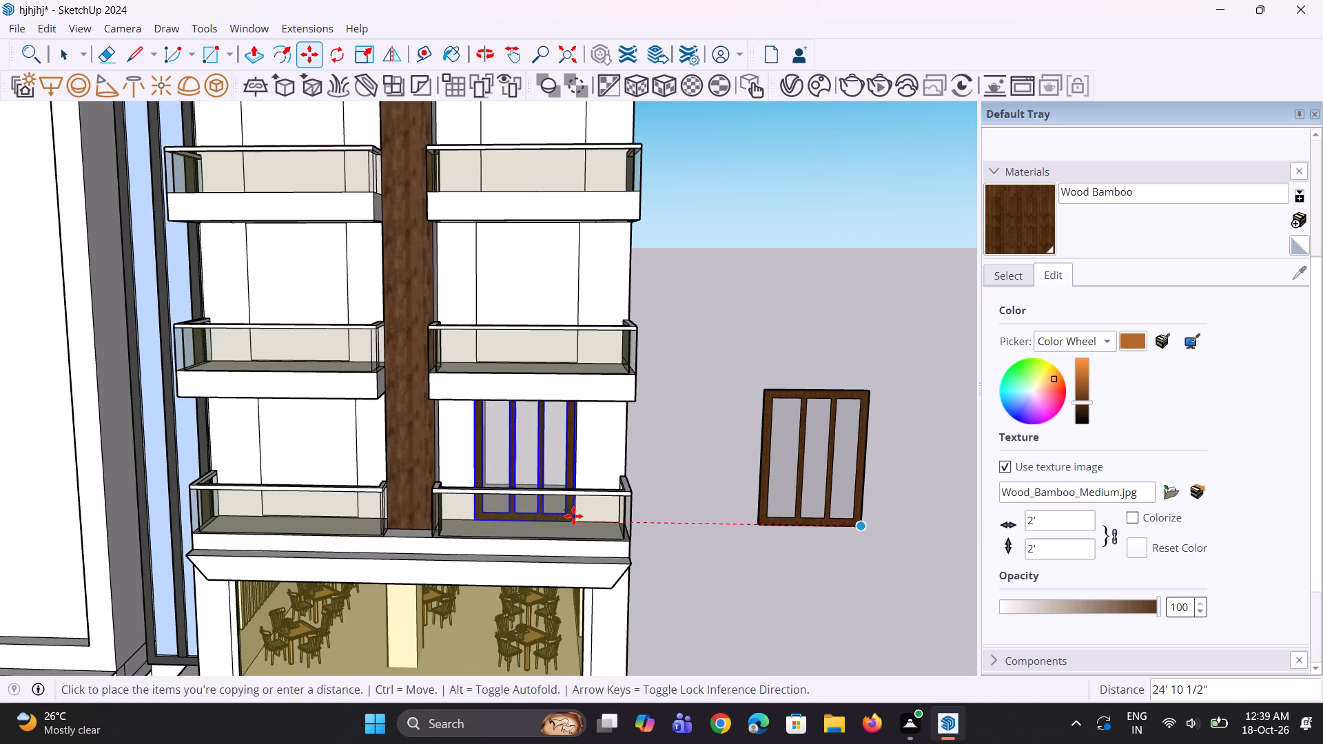
pyautogui.click(574, 516)
# Move the copied window about 4 1/16" so its lower outer corner meets the corner of the right-hand opening.
pyautogui.moveTo(585, 521); pyautogui.dragTo(565, 592, button='middle')
pyautogui.scroll(3, 563, 515)
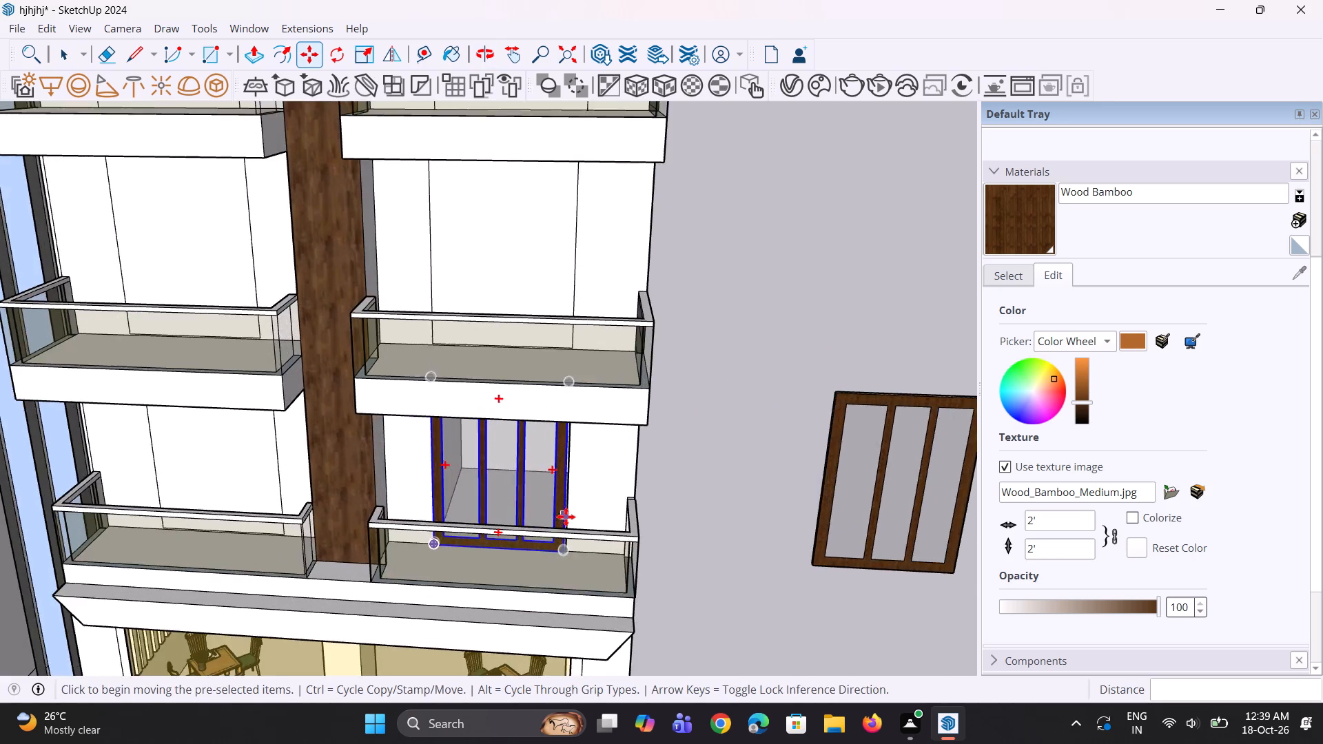
pyautogui.scroll(3, 566, 517)
pyautogui.scroll(-1, 566, 517)
pyautogui.moveTo(564, 529); pyautogui.dragTo(551, 573, button='middle')
pyautogui.scroll(12, 551, 572)
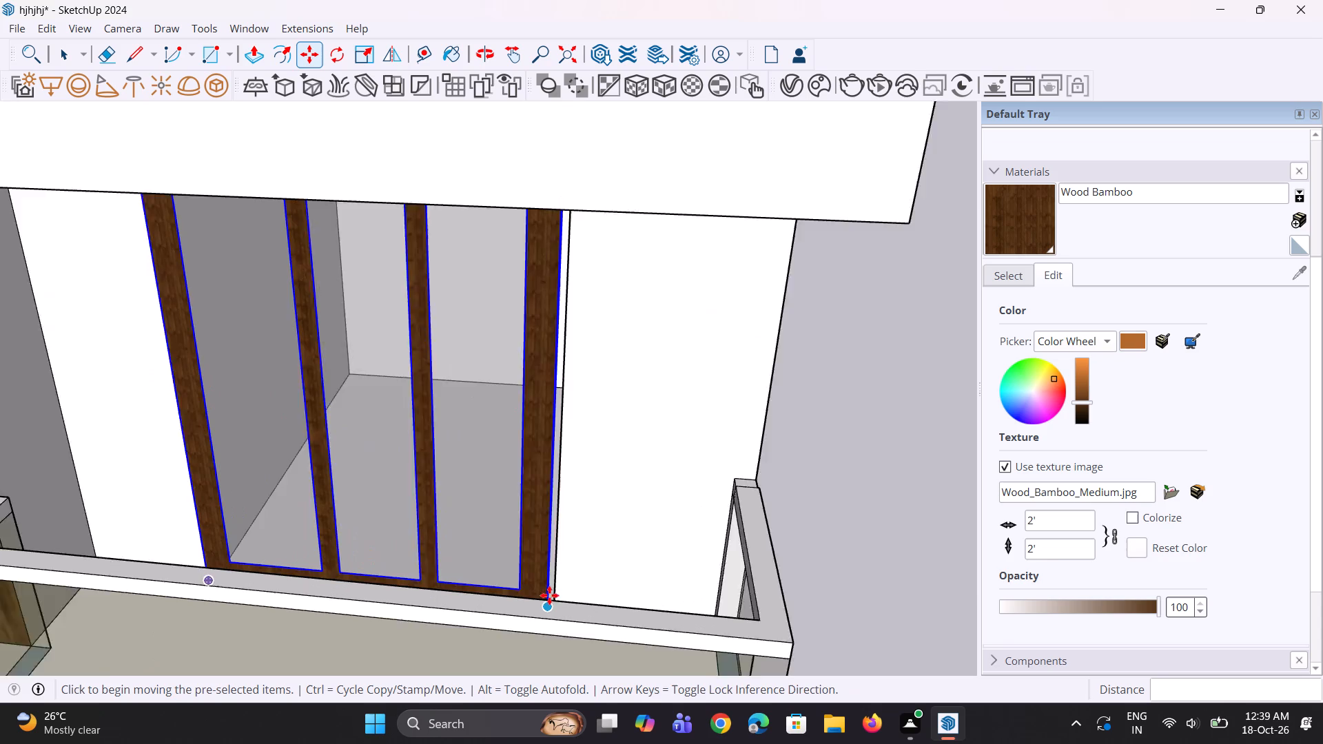
pyautogui.scroll(4, 549, 595)
pyautogui.click(546, 601)
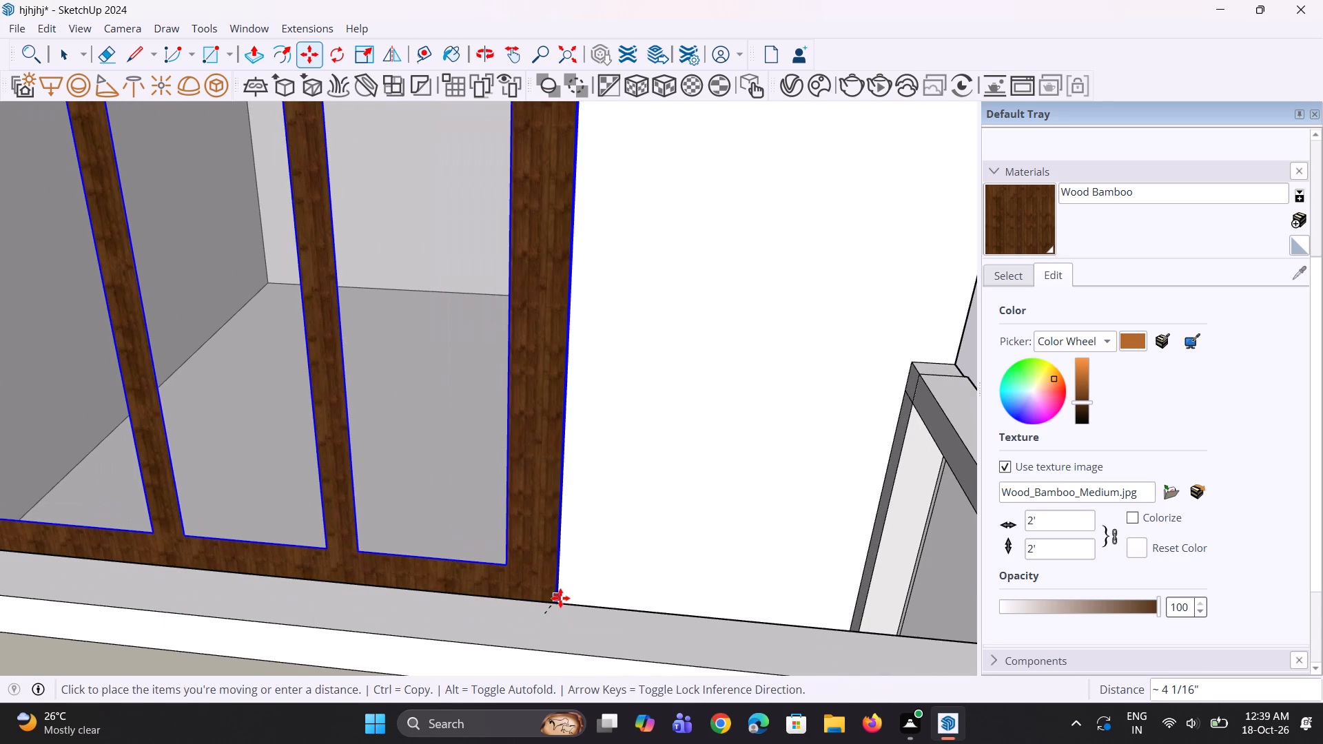
pyautogui.click(560, 598)
pyautogui.scroll(-5, 571, 597)
pyautogui.moveTo(580, 589); pyautogui.dragTo(586, 559, button='middle')
pyautogui.press('space')
pyautogui.press('space')
pyautogui.scroll(-3, 590, 559)
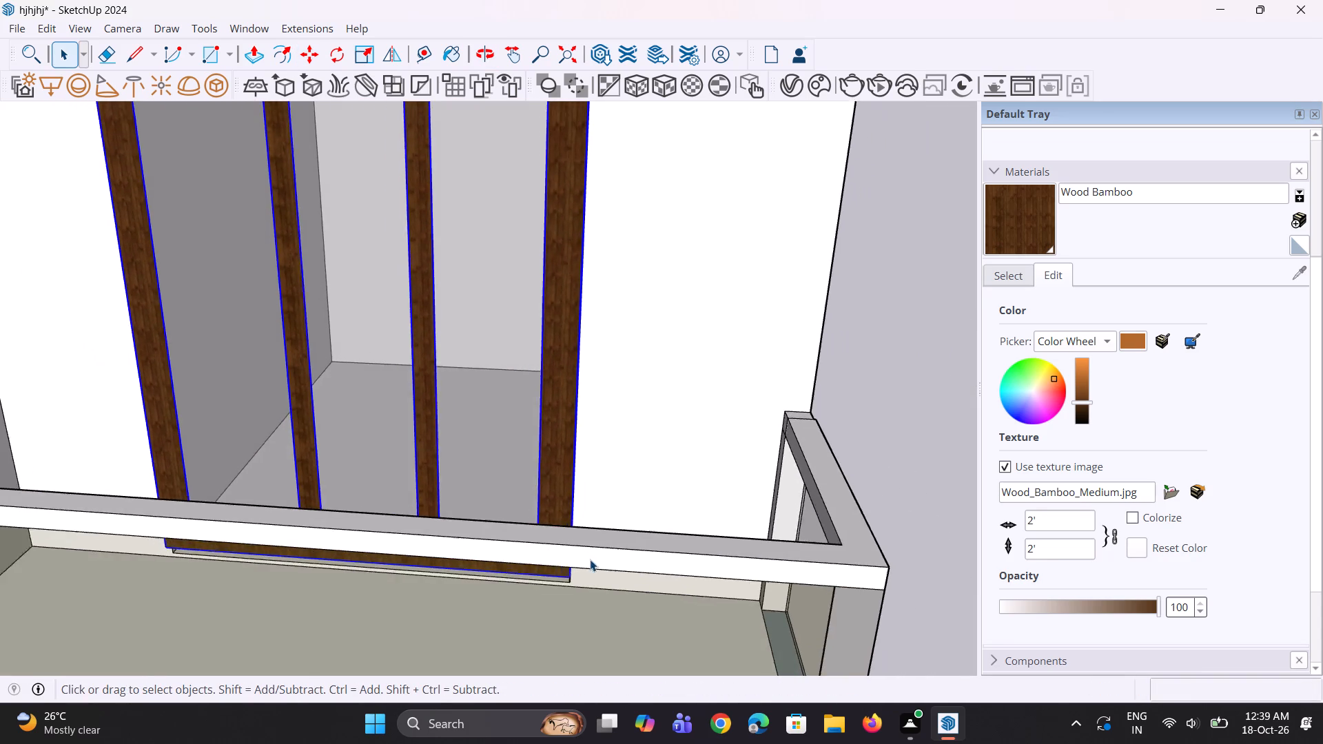
pyautogui.scroll(-2, 590, 559)
pyautogui.click(801, 464)
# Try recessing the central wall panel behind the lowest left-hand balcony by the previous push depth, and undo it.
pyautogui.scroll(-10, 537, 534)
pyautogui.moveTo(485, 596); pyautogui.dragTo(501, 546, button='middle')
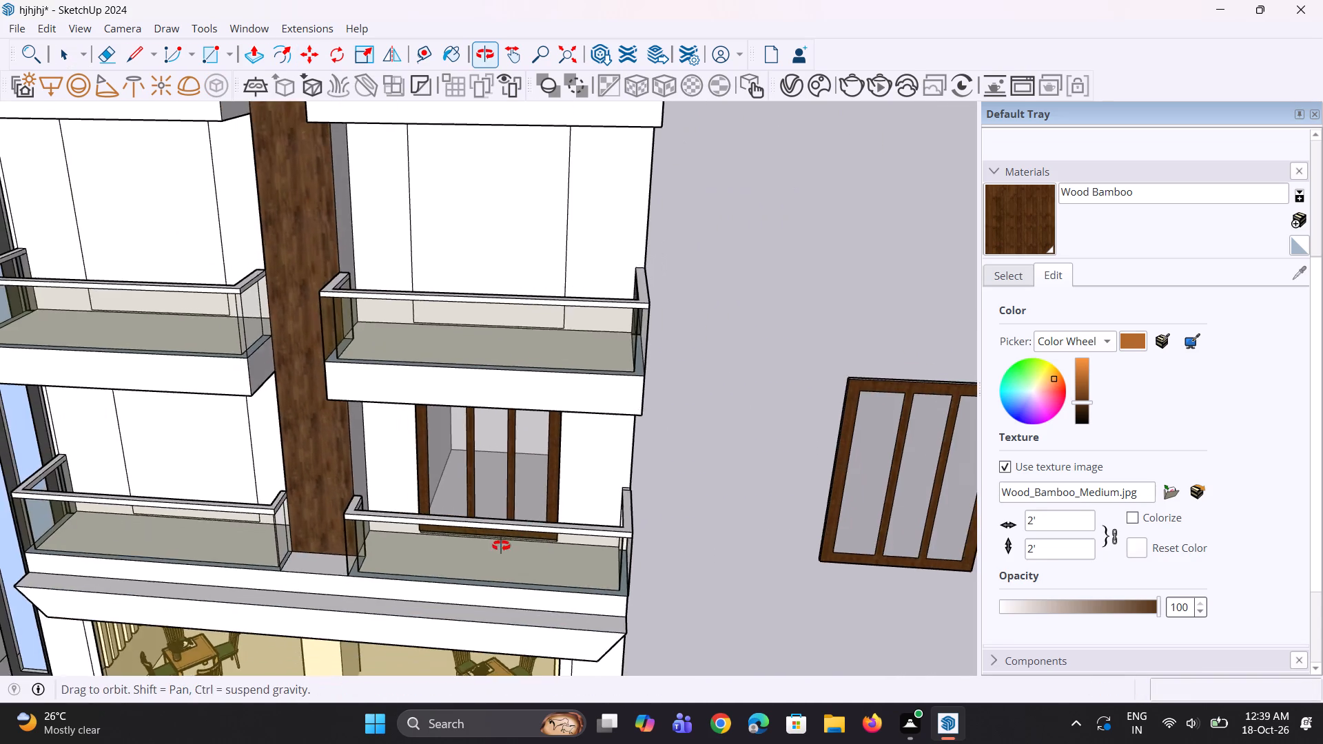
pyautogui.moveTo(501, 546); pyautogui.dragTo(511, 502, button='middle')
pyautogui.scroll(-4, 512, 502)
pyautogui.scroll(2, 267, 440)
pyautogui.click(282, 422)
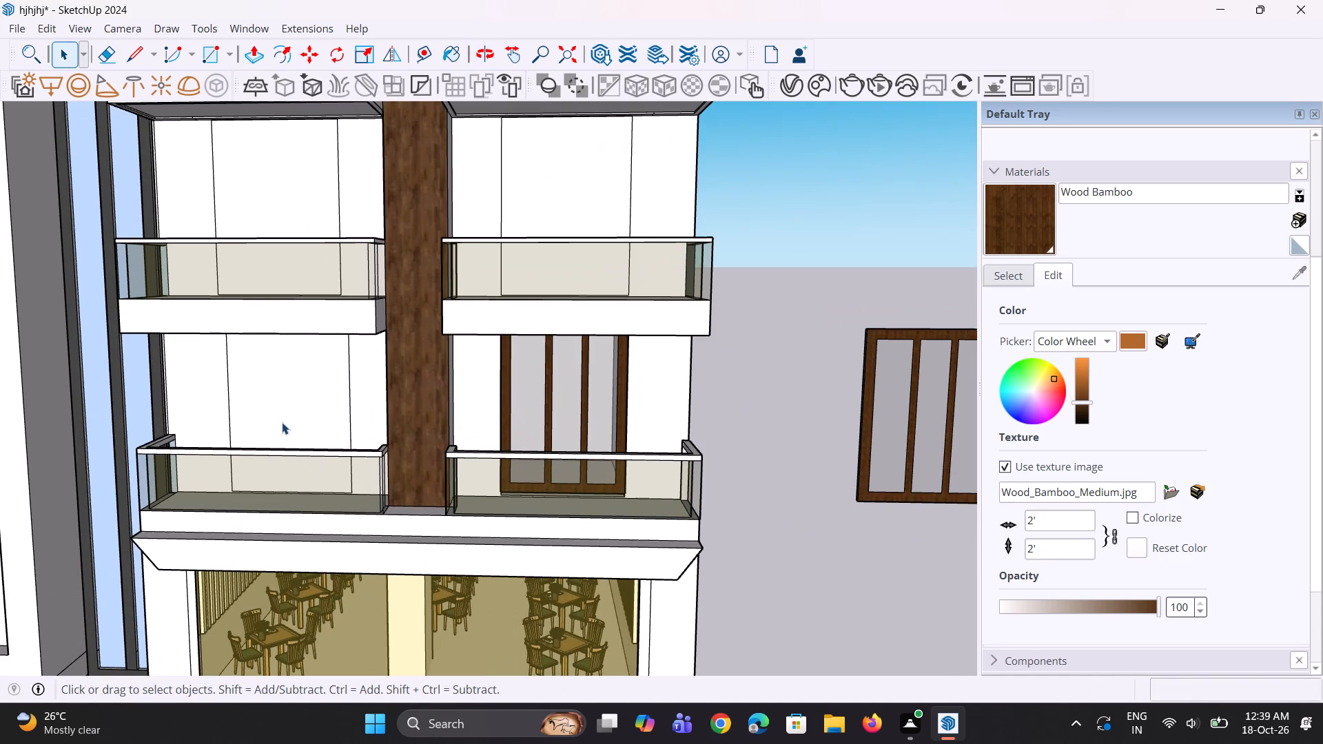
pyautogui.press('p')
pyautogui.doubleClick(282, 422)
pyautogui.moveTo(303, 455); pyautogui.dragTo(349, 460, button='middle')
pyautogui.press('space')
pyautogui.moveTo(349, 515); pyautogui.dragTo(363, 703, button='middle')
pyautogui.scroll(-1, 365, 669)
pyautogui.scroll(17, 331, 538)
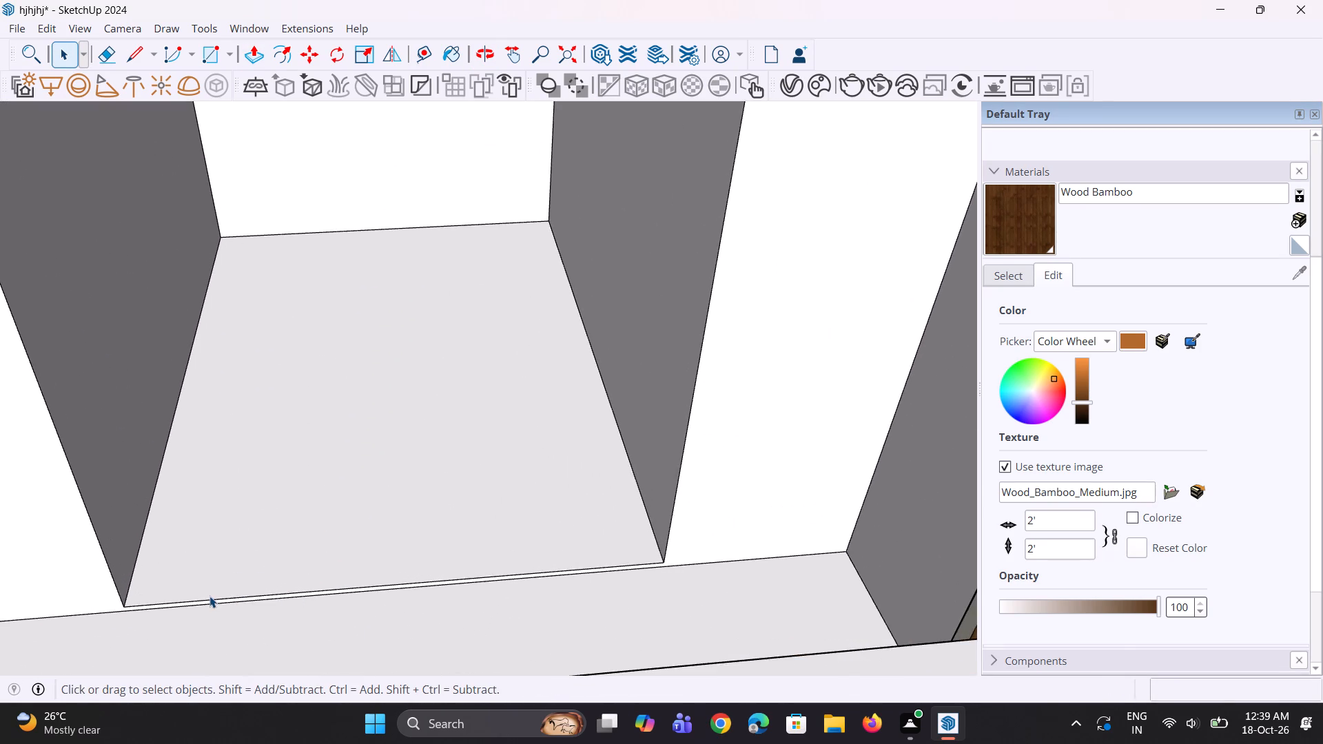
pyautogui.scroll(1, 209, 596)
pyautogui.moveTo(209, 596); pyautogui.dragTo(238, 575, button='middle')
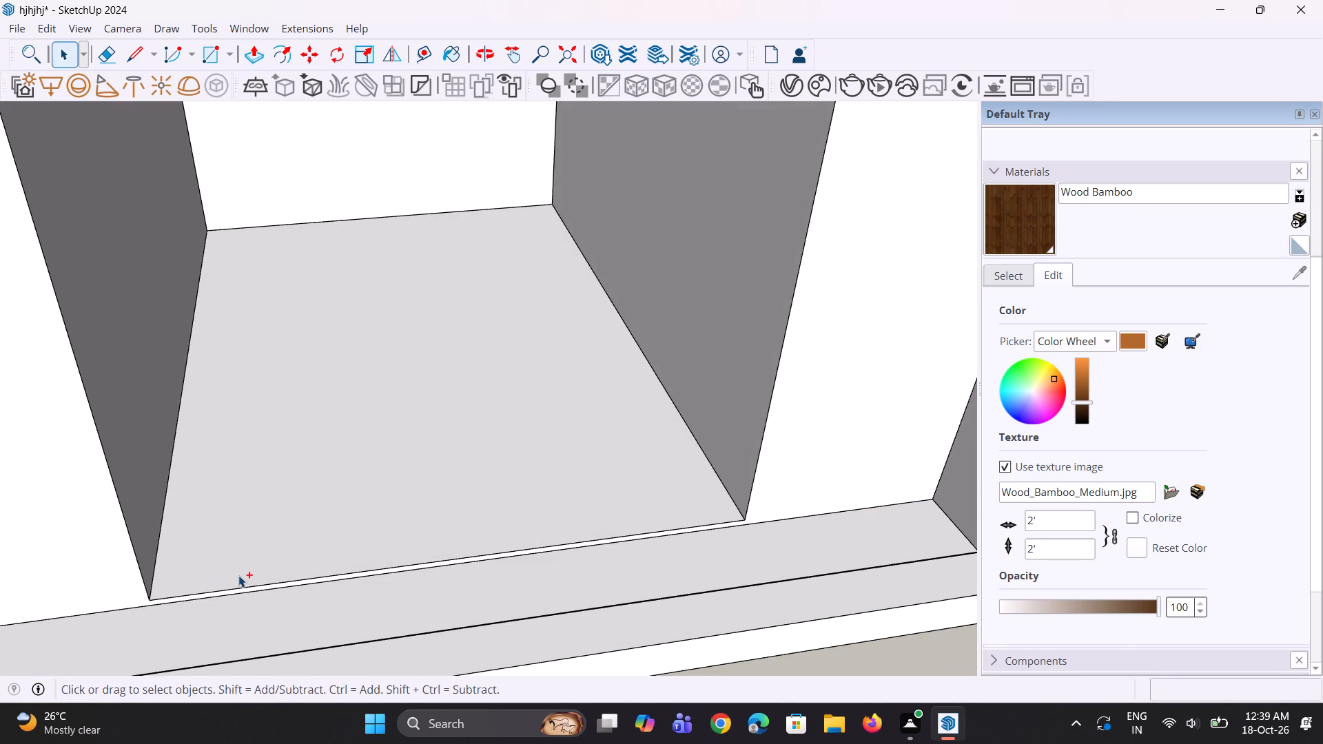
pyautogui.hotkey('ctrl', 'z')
# Push the central wall panel behind the lowest left-hand balcony inward, repeating the previous push depth.
pyautogui.press('space')
pyautogui.click(234, 586)
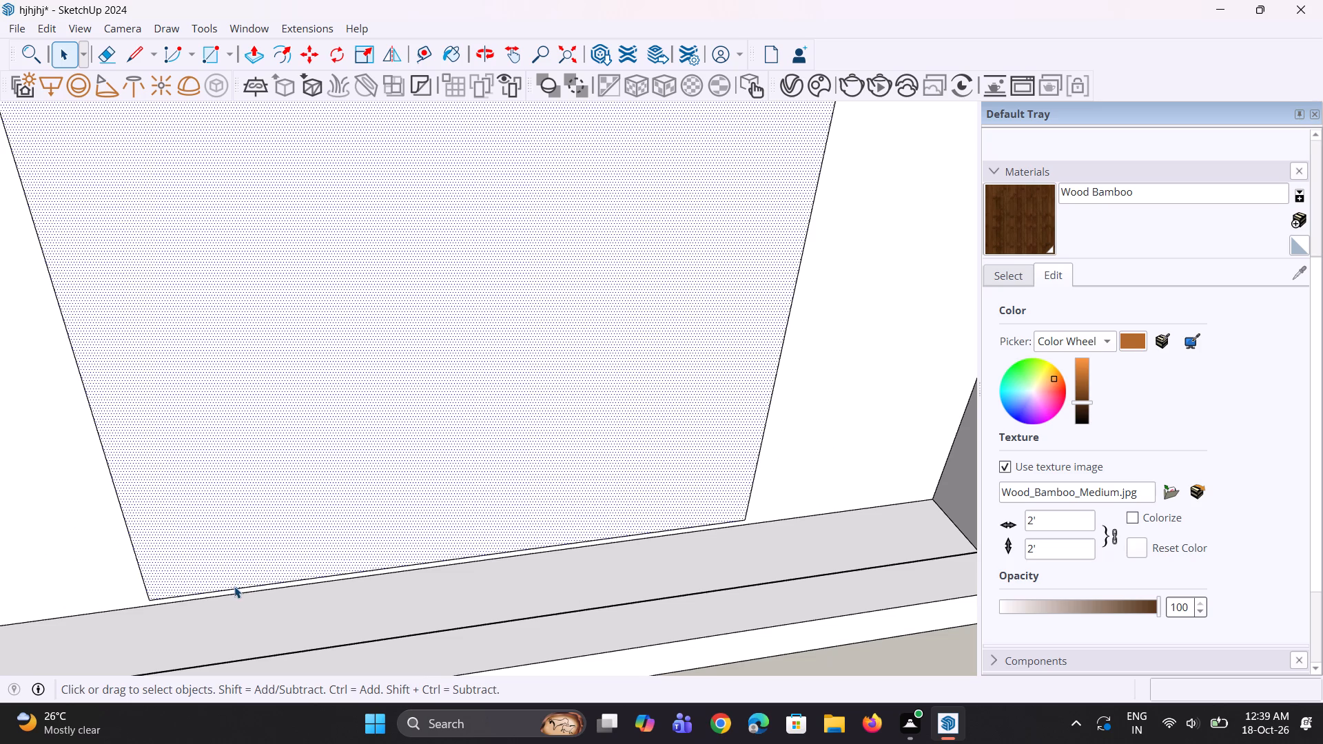
pyautogui.scroll(-8, 271, 555)
pyautogui.moveTo(274, 549); pyautogui.dragTo(254, 559, button='middle')
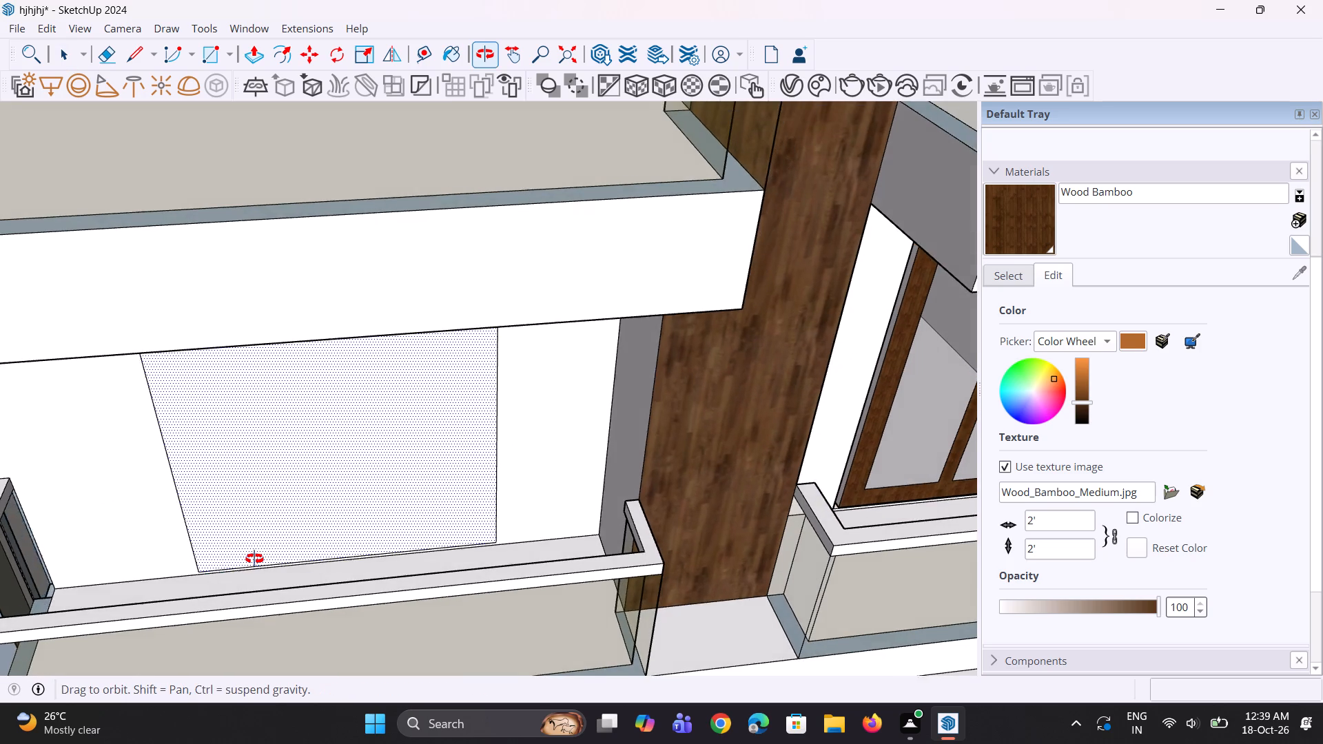
pyautogui.moveTo(254, 559); pyautogui.dragTo(156, 528, button='middle')
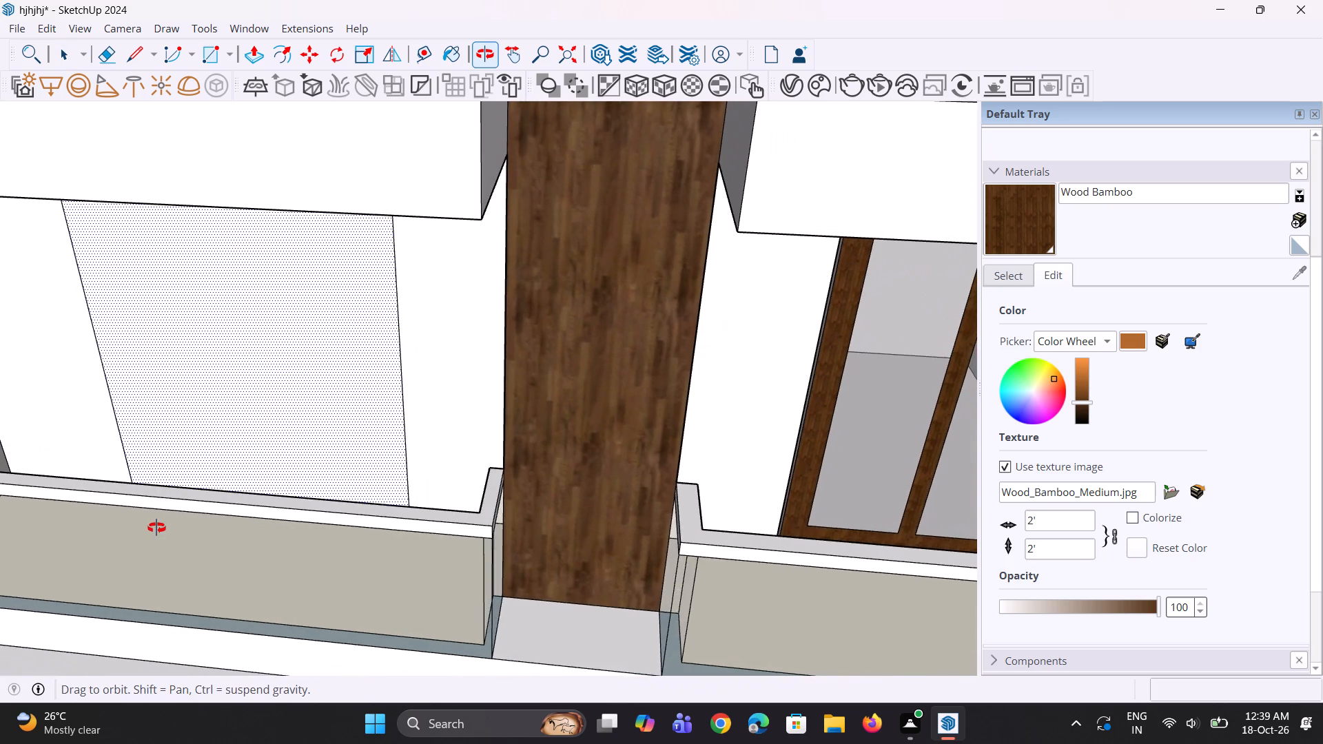
pyautogui.moveTo(156, 528); pyautogui.dragTo(270, 541, button='middle')
pyautogui.press('p')
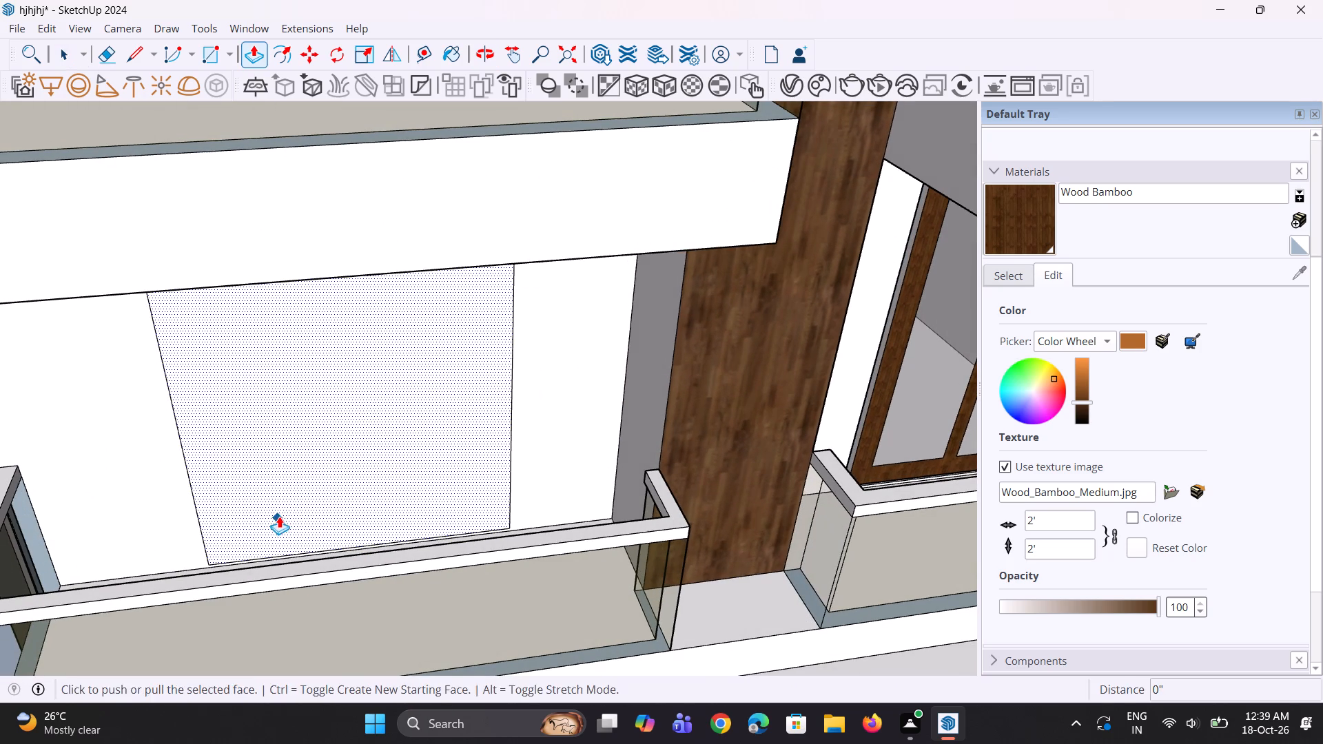
pyautogui.doubleClick(279, 511)
pyautogui.moveTo(279, 510); pyautogui.dragTo(273, 492, button='middle')
pyautogui.press('space')
pyautogui.scroll(-4, 245, 495)
pyautogui.press('space')
pyautogui.scroll(-2, 244, 497)
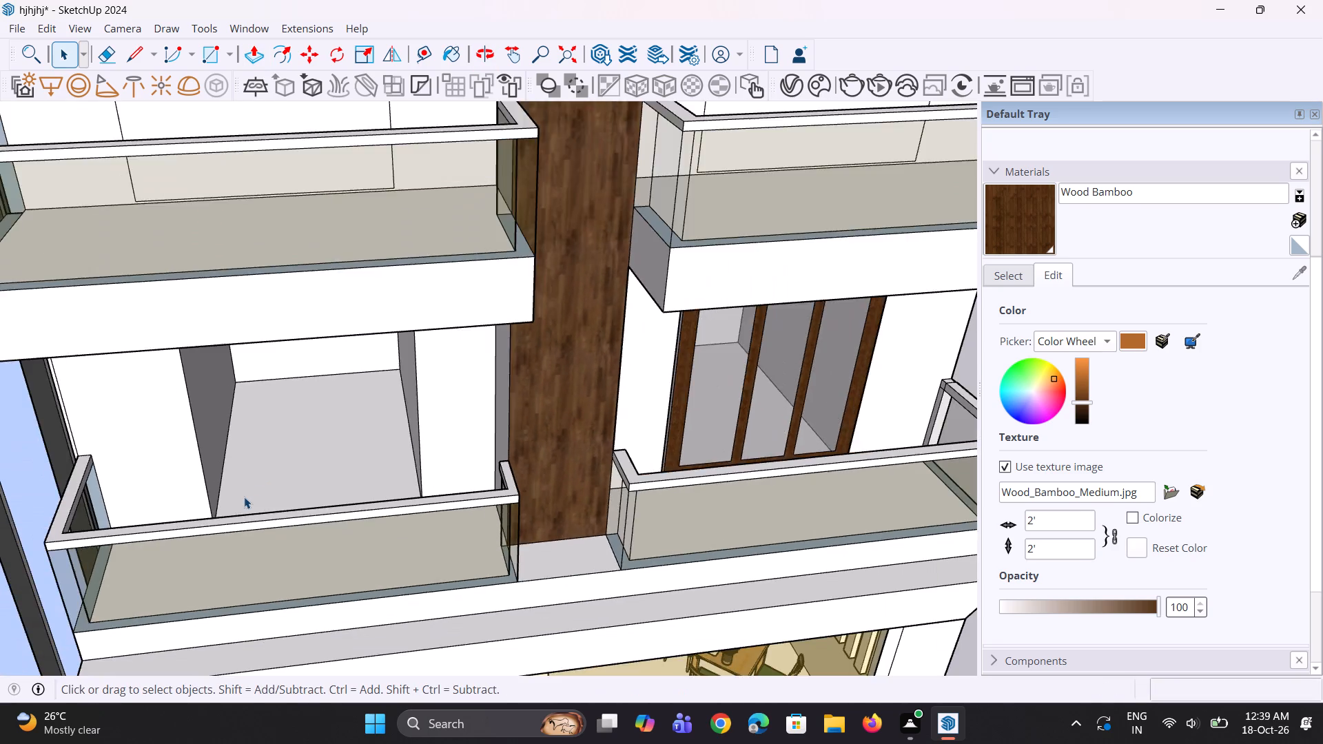
pyautogui.scroll(-2, 244, 497)
# Copy the standalone window group about 44' 1 9/16" onto the lower outer corner of the opening behind the lowest left-hand balcony.
pyautogui.press('space')
pyautogui.click(899, 445)
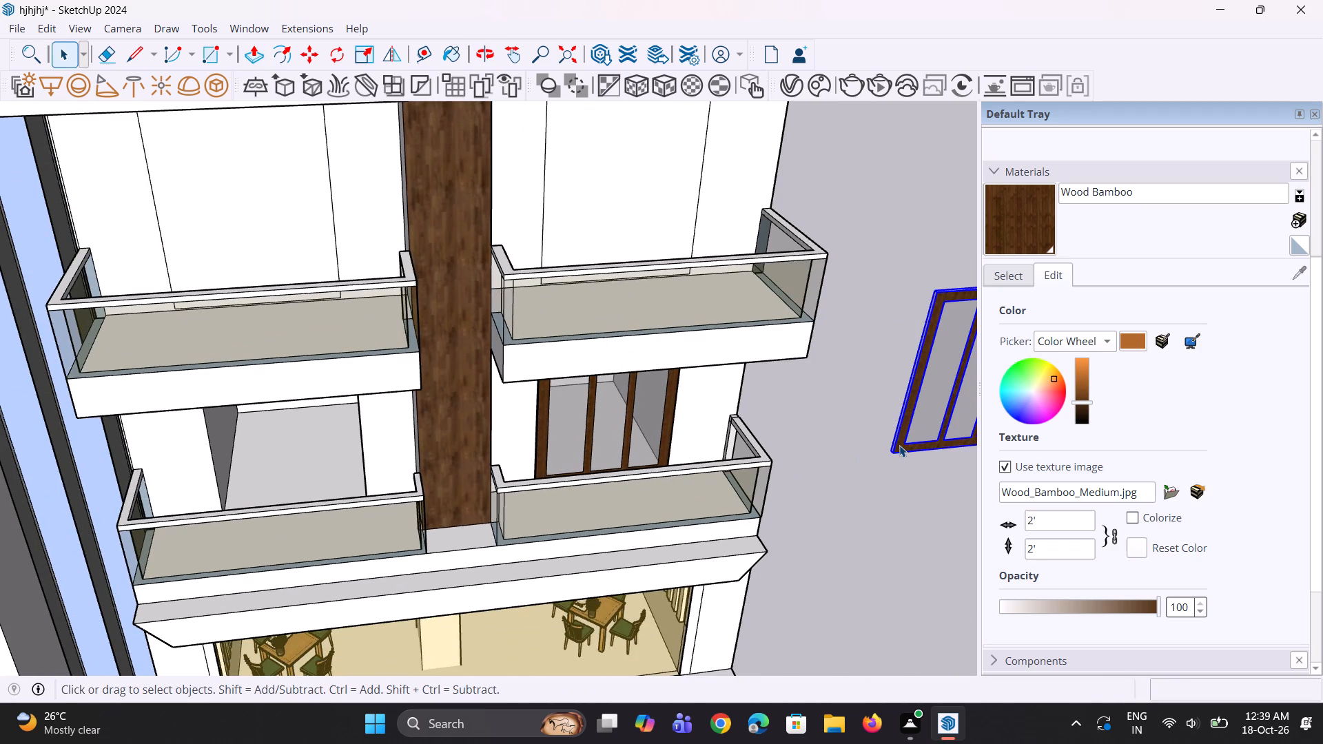
pyautogui.press('m')
pyautogui.click(888, 455)
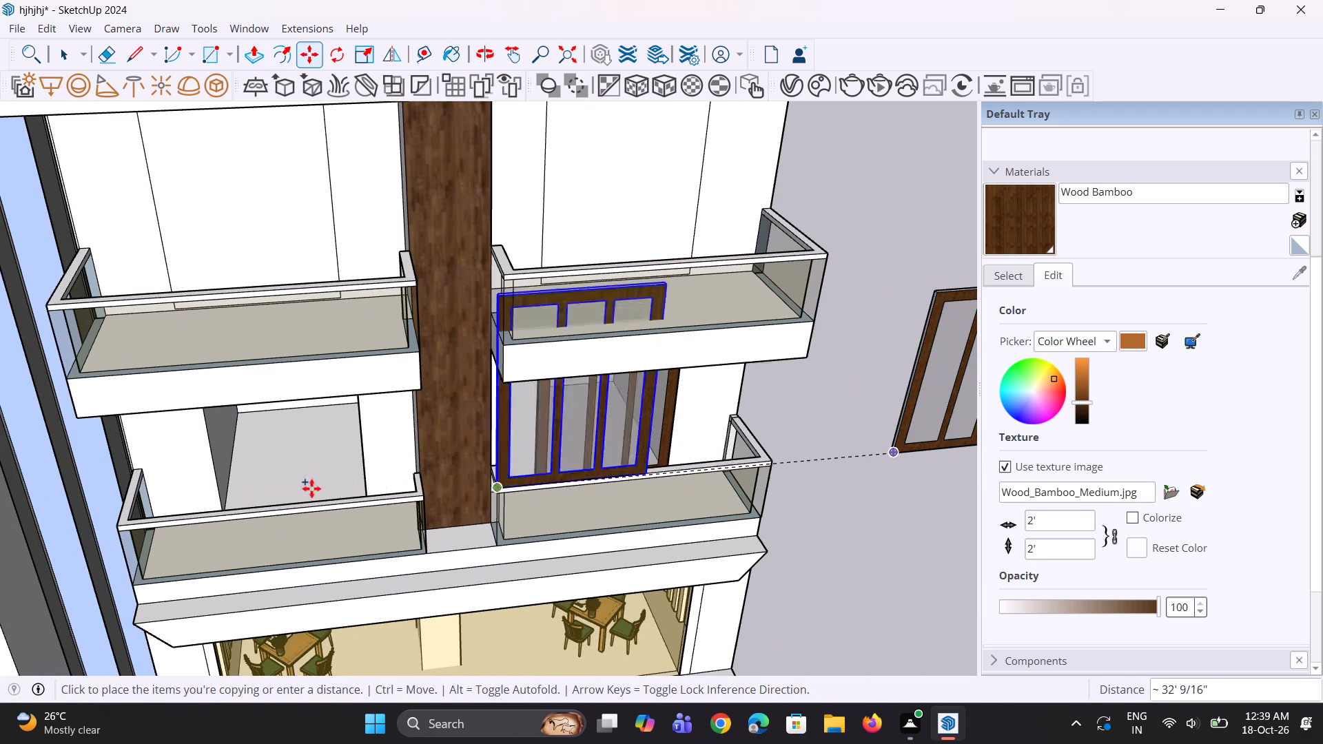
pyautogui.scroll(4, 229, 488)
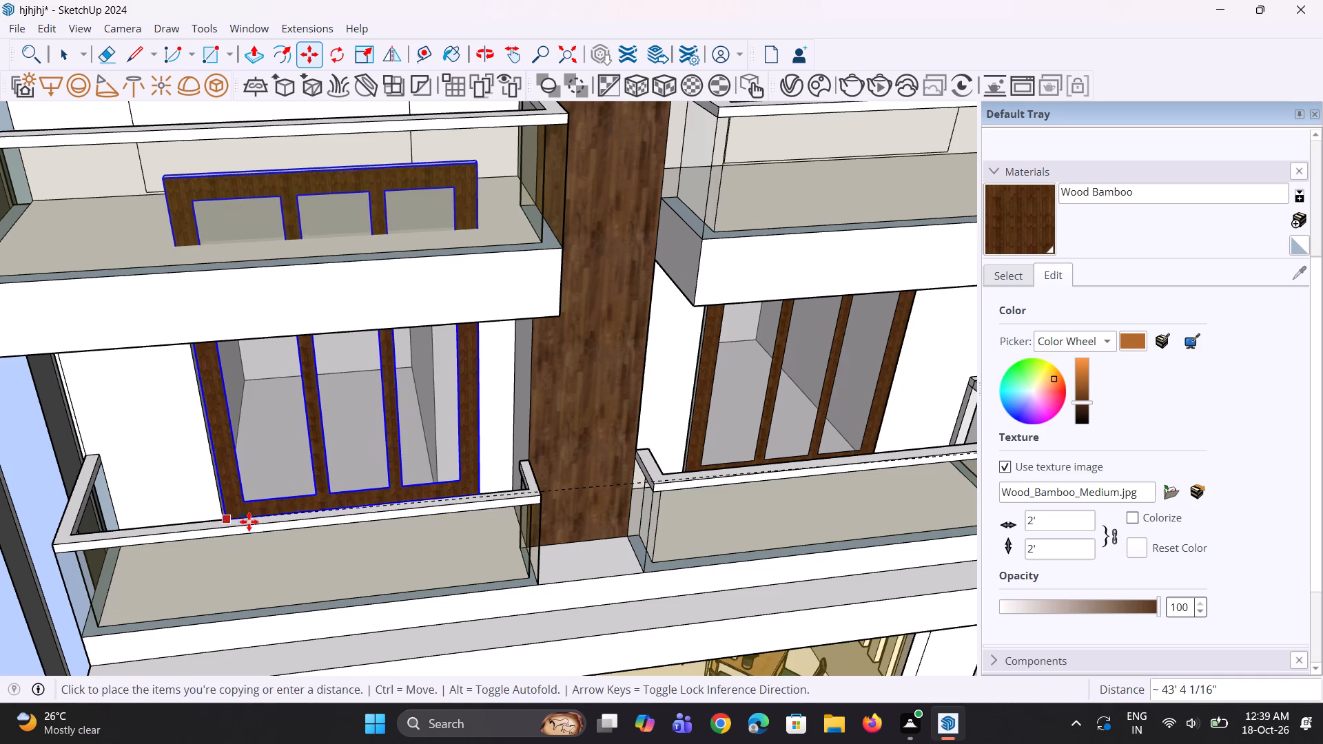
pyautogui.moveTo(252, 524); pyautogui.dragTo(312, 502, button='middle')
pyautogui.scroll(4, 307, 518)
pyautogui.scroll(8, 222, 521)
pyautogui.moveTo(243, 568); pyautogui.dragTo(249, 601, button='middle')
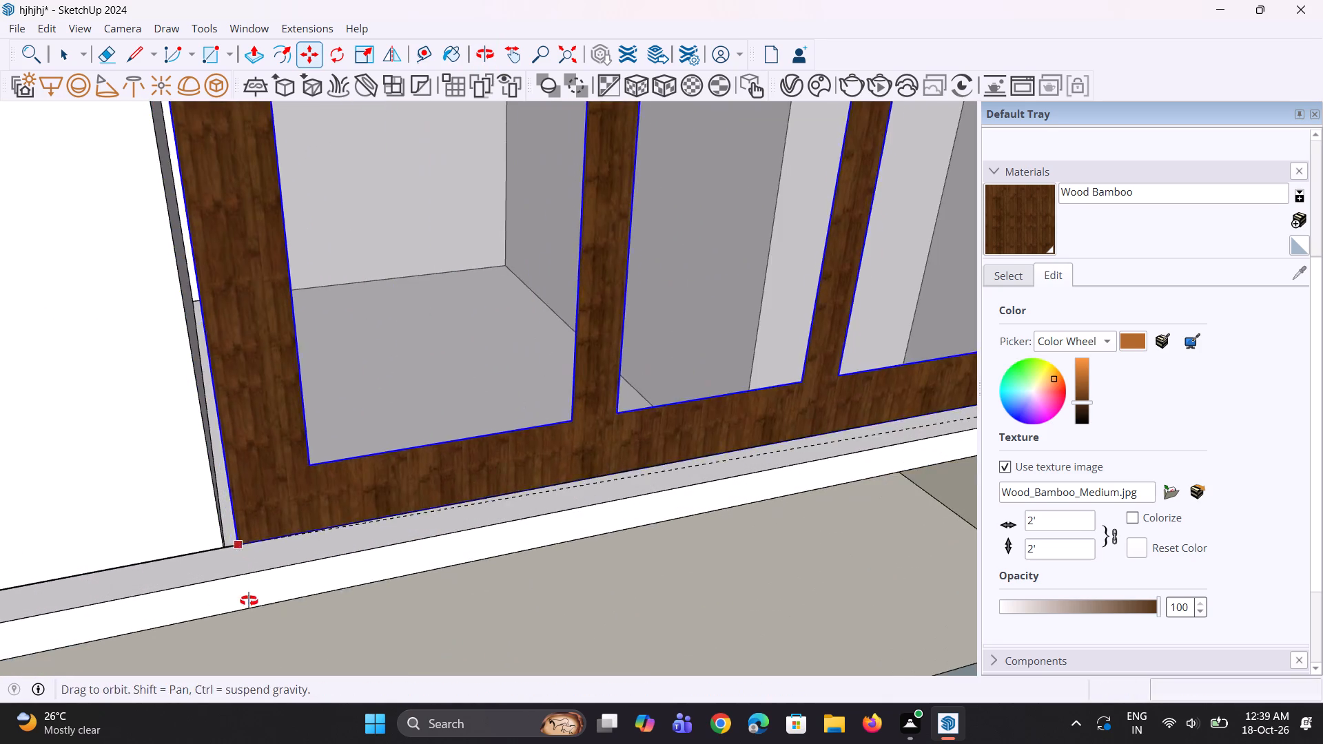
pyautogui.moveTo(249, 601); pyautogui.dragTo(252, 617, button='middle')
pyautogui.scroll(3, 252, 566)
pyautogui.click(236, 585)
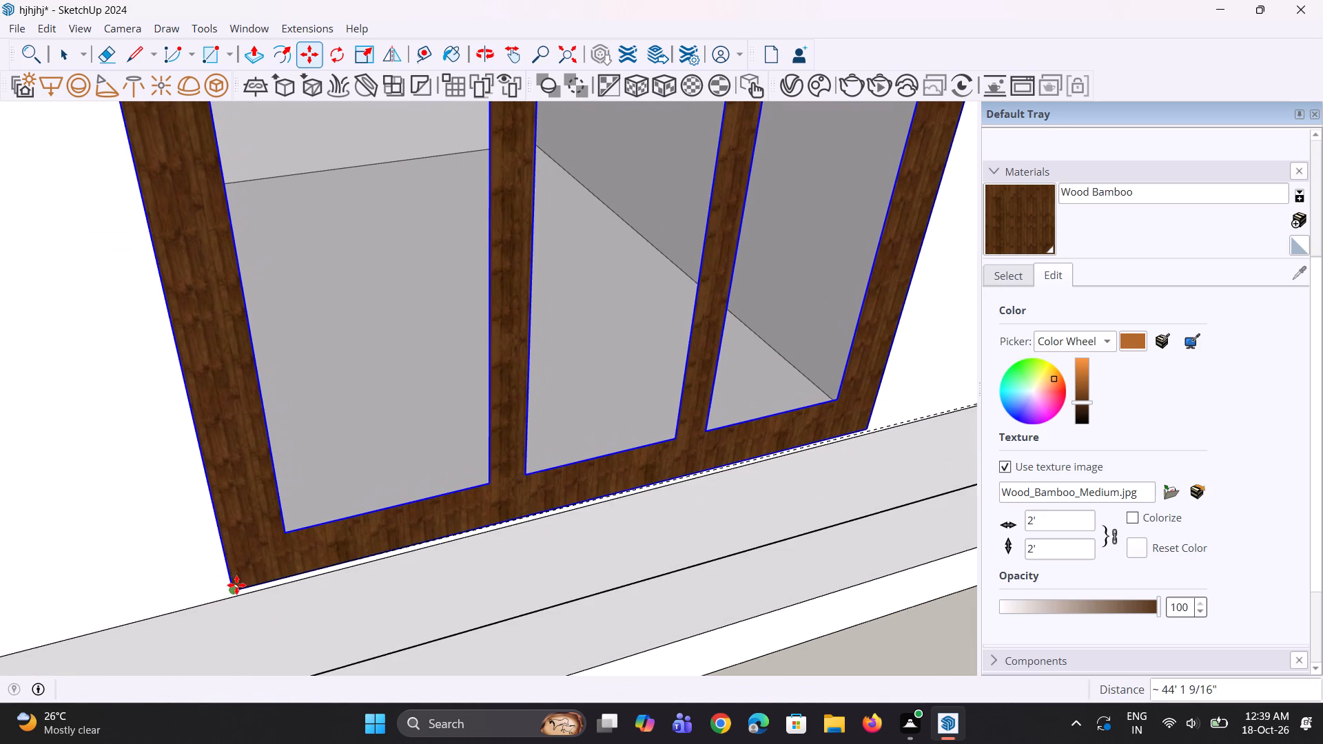
# Nudge the copied window sideways so its lower inner corner lines up with the opening behind the lowest left-hand balcony.
pyautogui.moveTo(387, 602); pyautogui.dragTo(352, 570, button='middle')
pyautogui.scroll(-17, 353, 570)
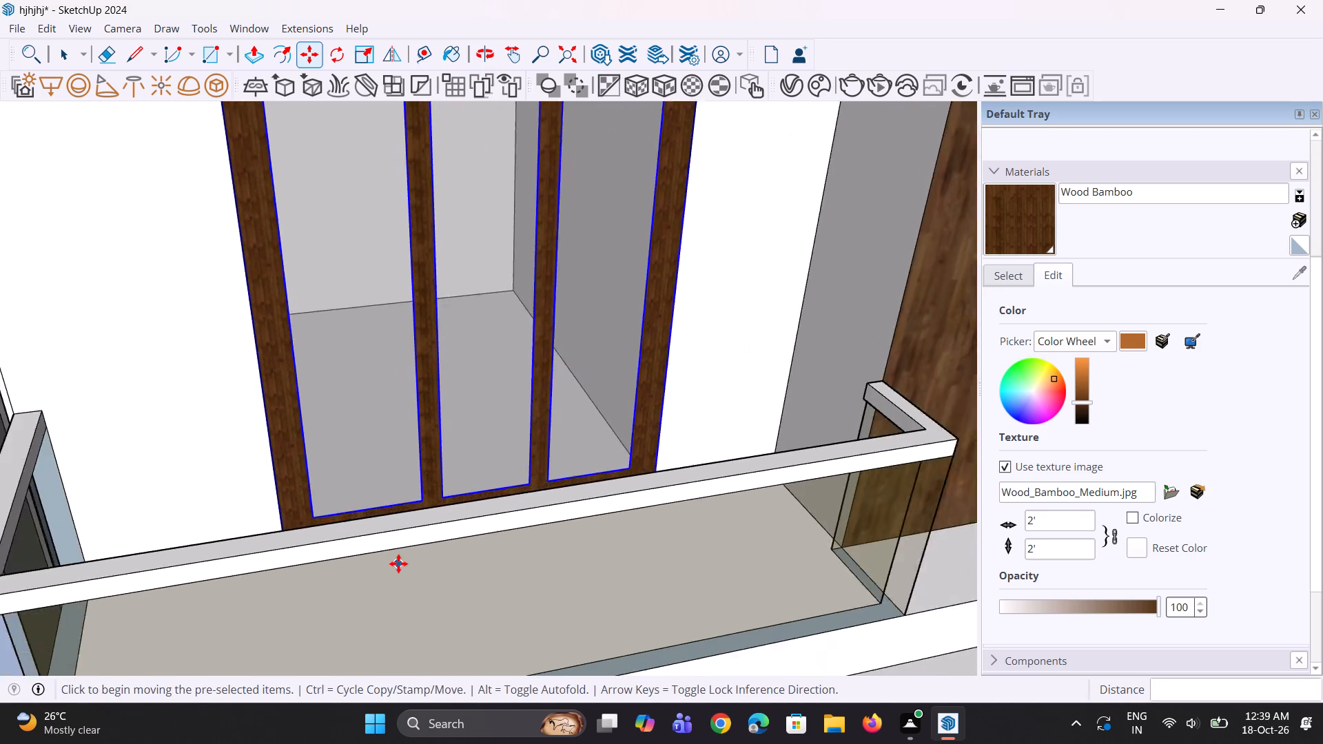
pyautogui.scroll(-10, 398, 564)
pyautogui.moveTo(498, 517); pyautogui.dragTo(480, 444, button='middle')
pyautogui.scroll(4, 484, 389)
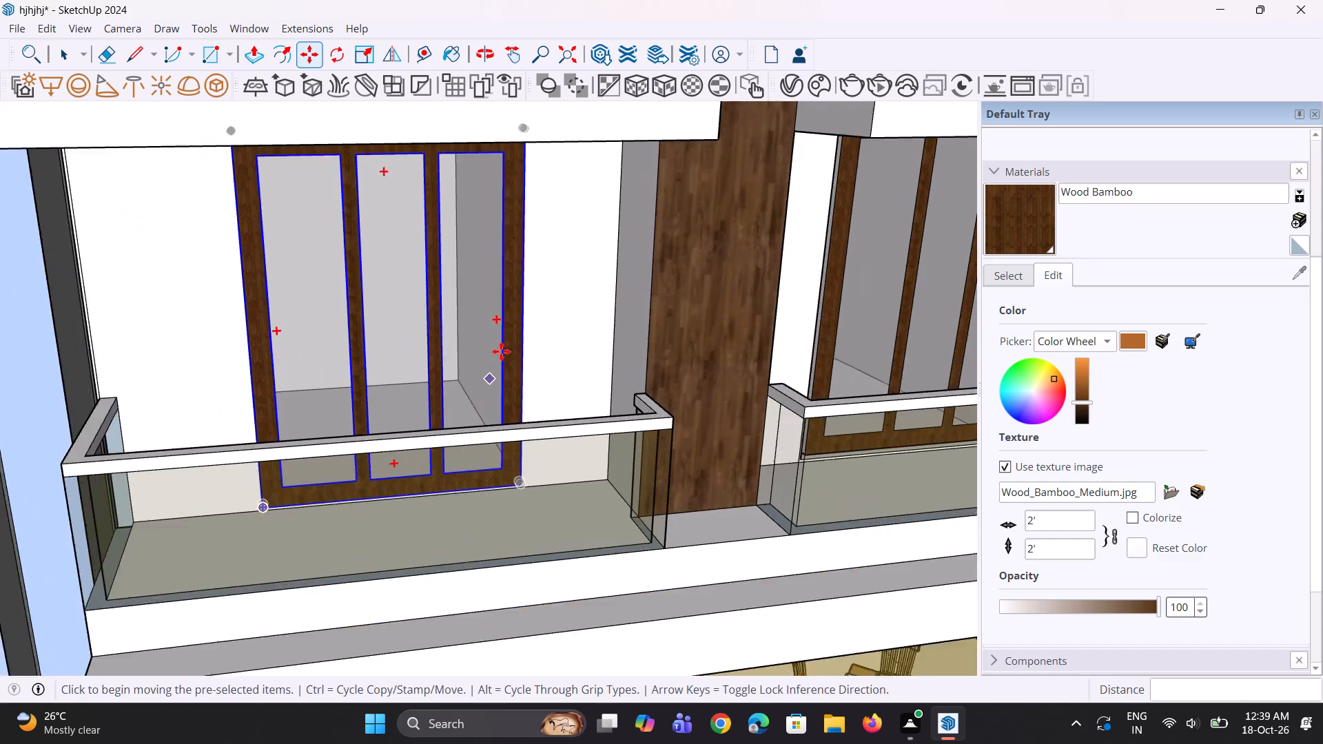
pyautogui.scroll(9, 501, 351)
pyautogui.moveTo(516, 459); pyautogui.dragTo(527, 577, button='middle')
pyautogui.scroll(-5, 512, 476)
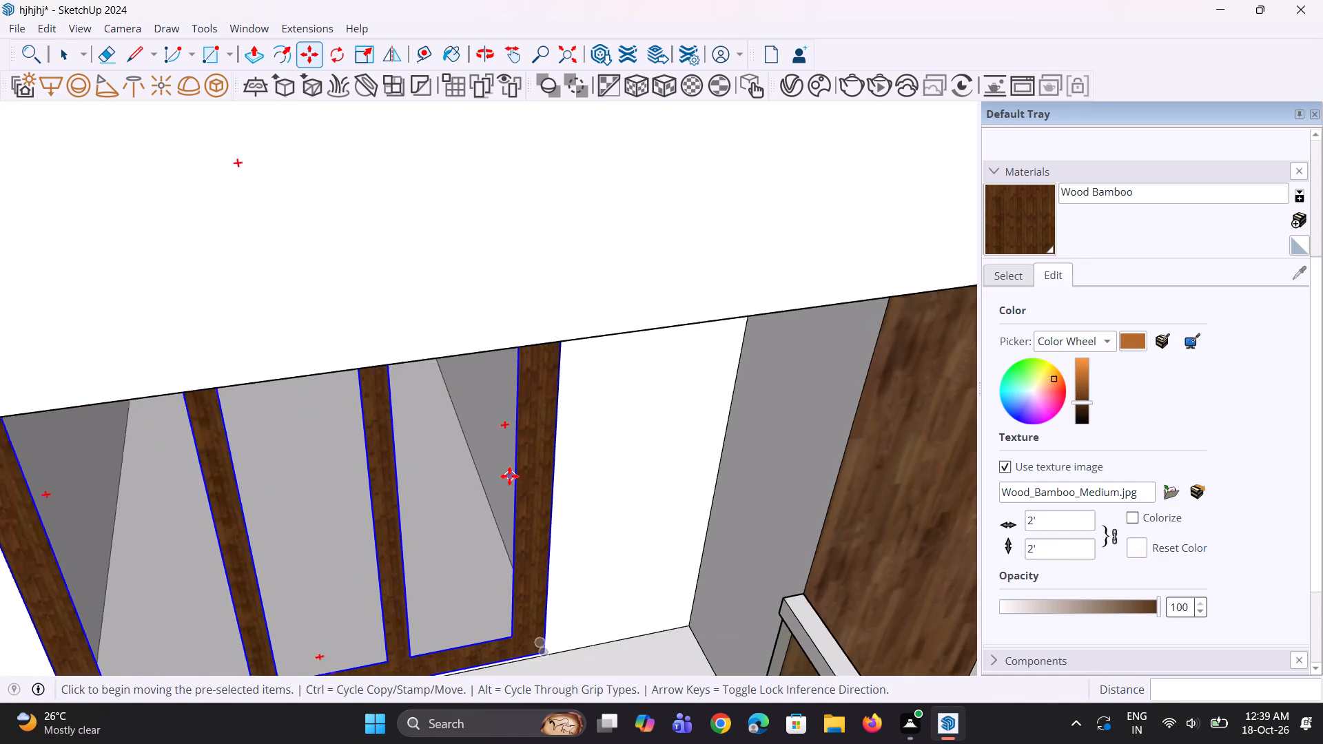
pyautogui.moveTo(555, 541); pyautogui.dragTo(539, 588, button='middle')
pyautogui.press('space')
pyautogui.press('space')
pyautogui.click(555, 585)
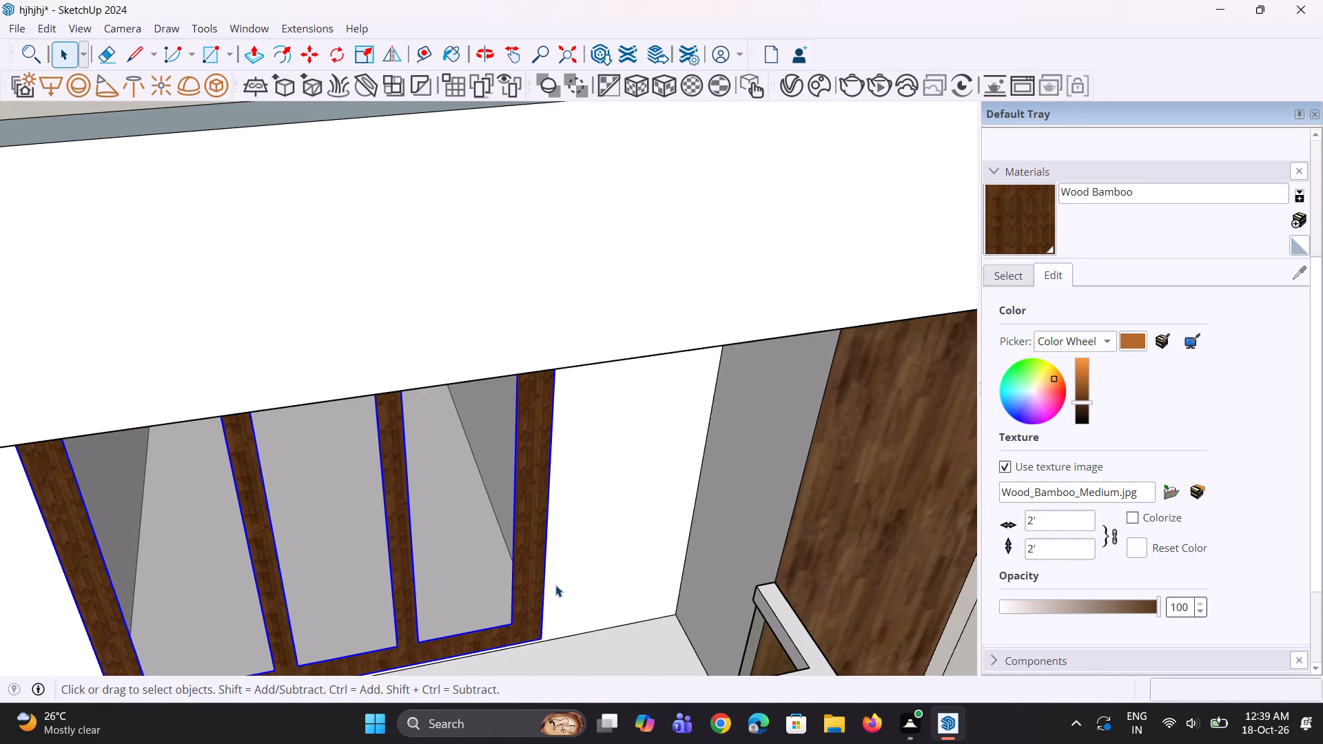
pyautogui.click(533, 628)
pyautogui.scroll(4, 546, 649)
pyautogui.press('m')
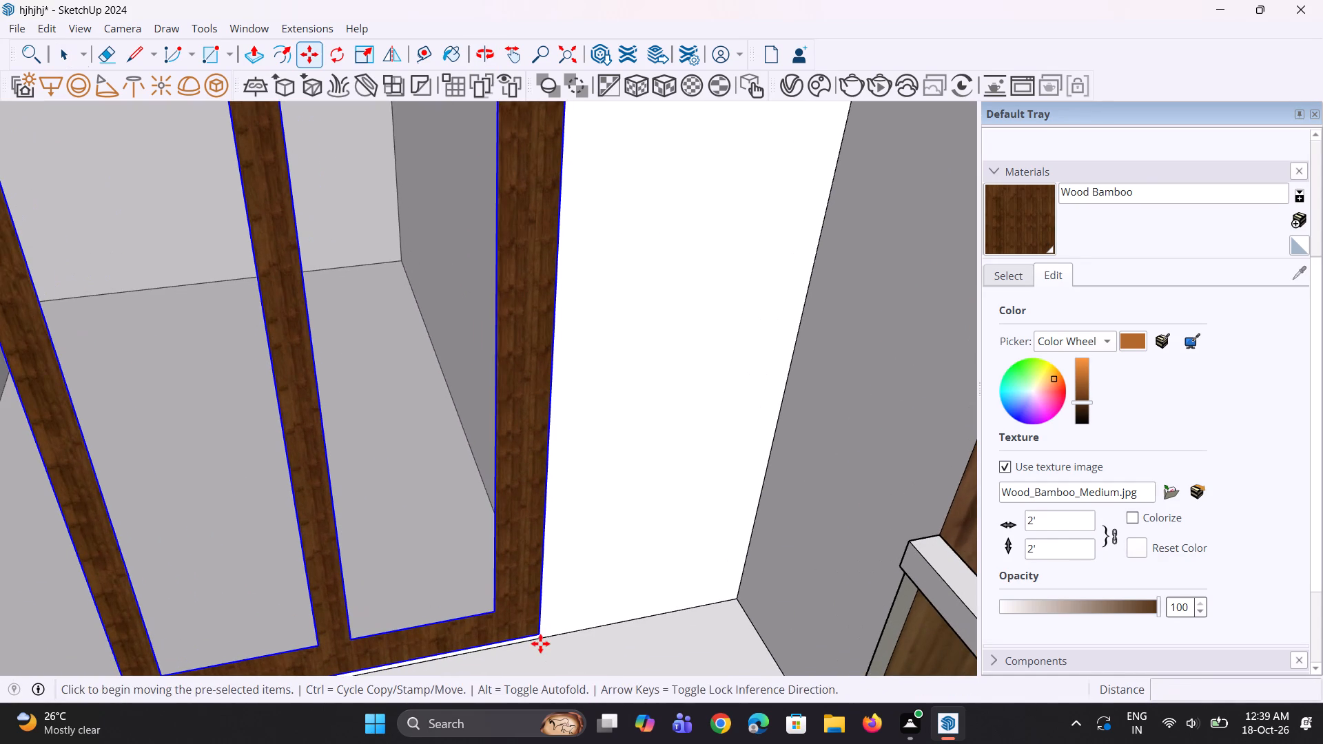
pyautogui.click(540, 637)
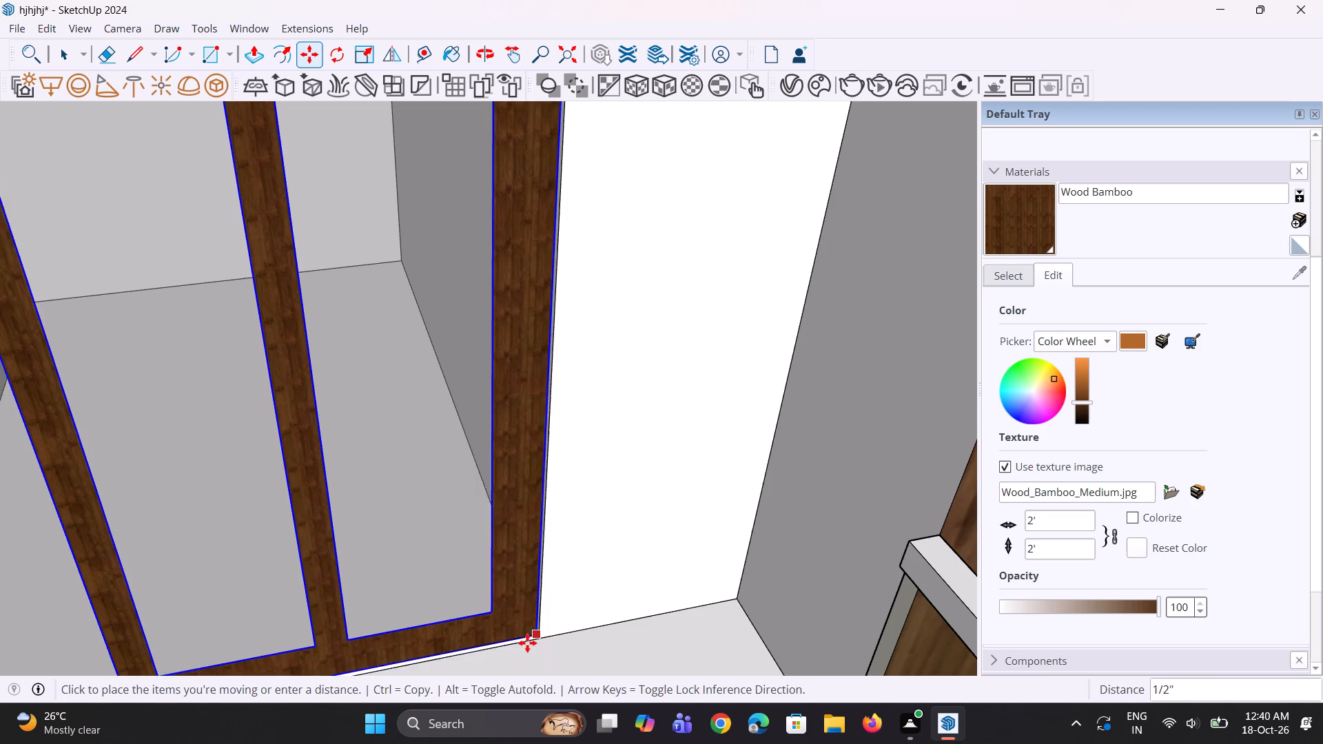
pyautogui.click(531, 643)
pyautogui.scroll(-4, 549, 617)
pyautogui.press('Escape')
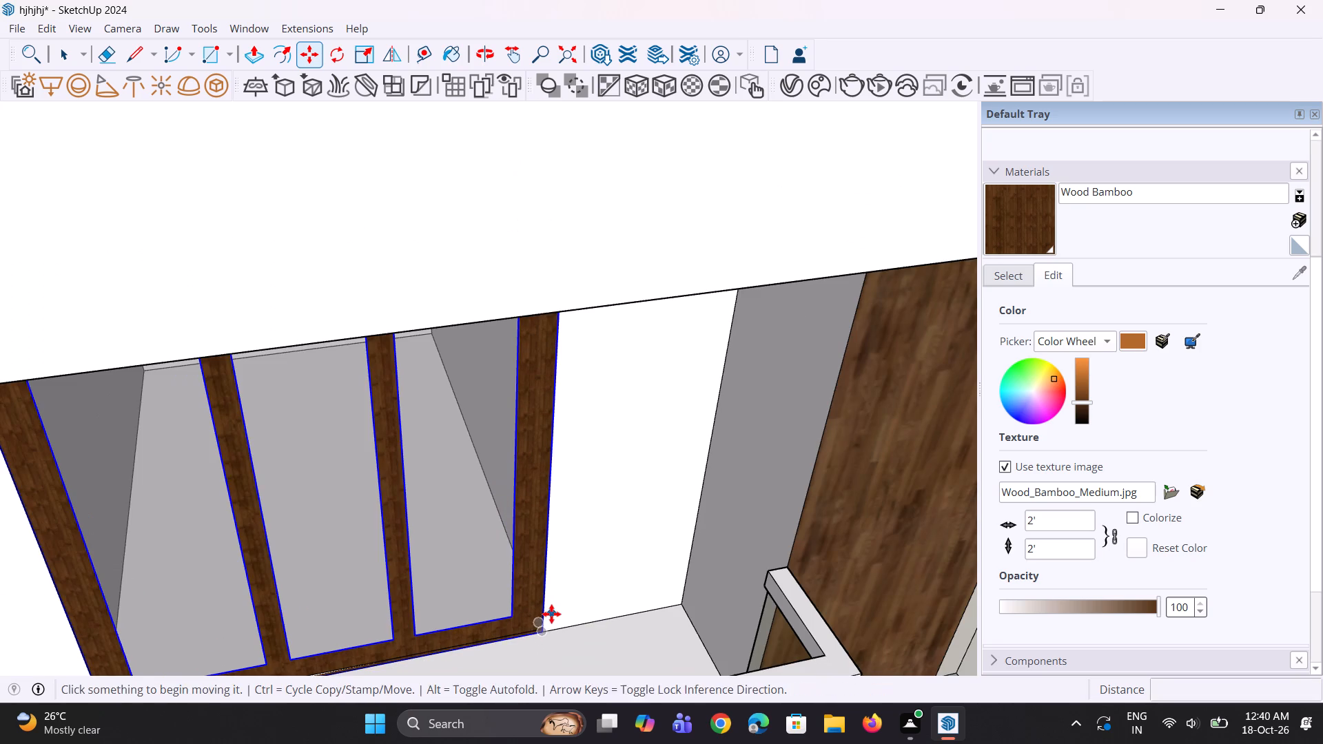
# Push the central wall panel behind the second-lowest right-hand balcony inward about 8' 6 7/16".
pyautogui.scroll(-11, 541, 583)
pyautogui.moveTo(536, 597); pyautogui.dragTo(529, 476, button='middle')
pyautogui.press('space')
pyautogui.press('space')
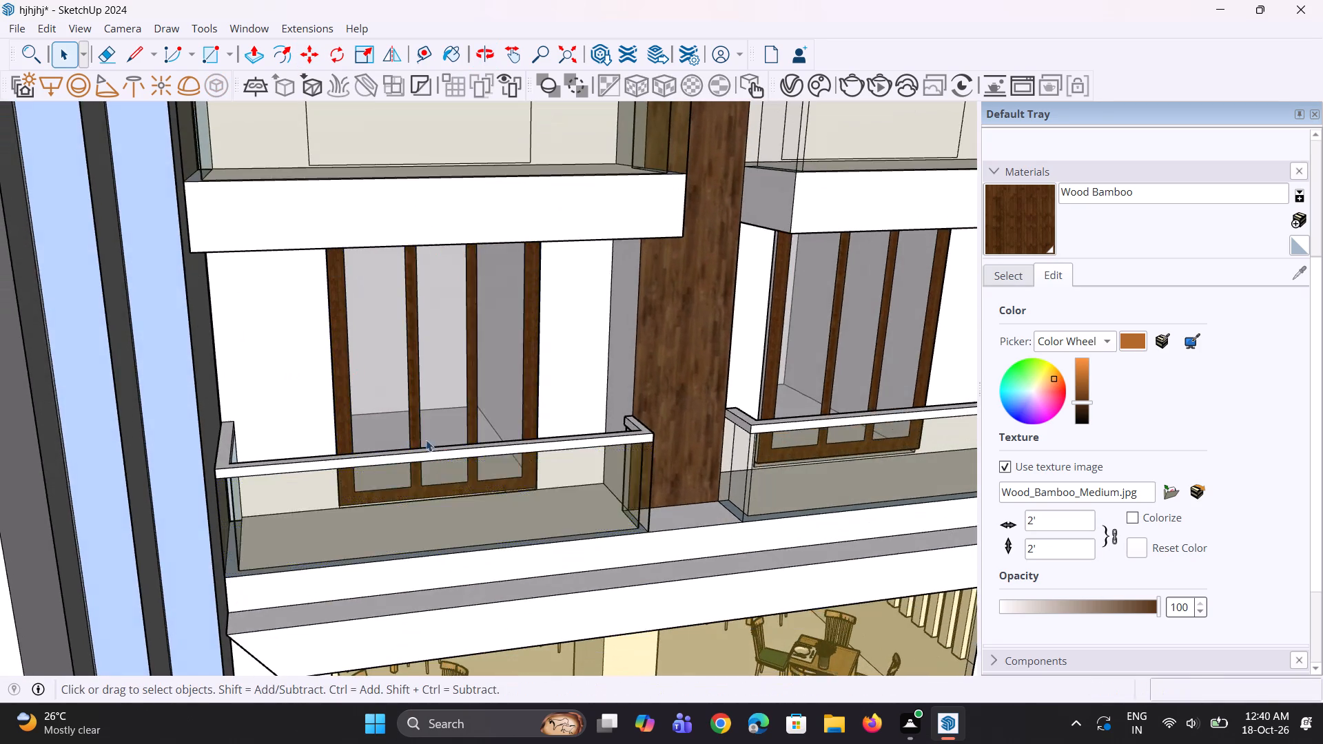
pyautogui.scroll(-9, 424, 441)
pyautogui.click(743, 444)
pyautogui.moveTo(654, 443); pyautogui.dragTo(575, 443, button='middle')
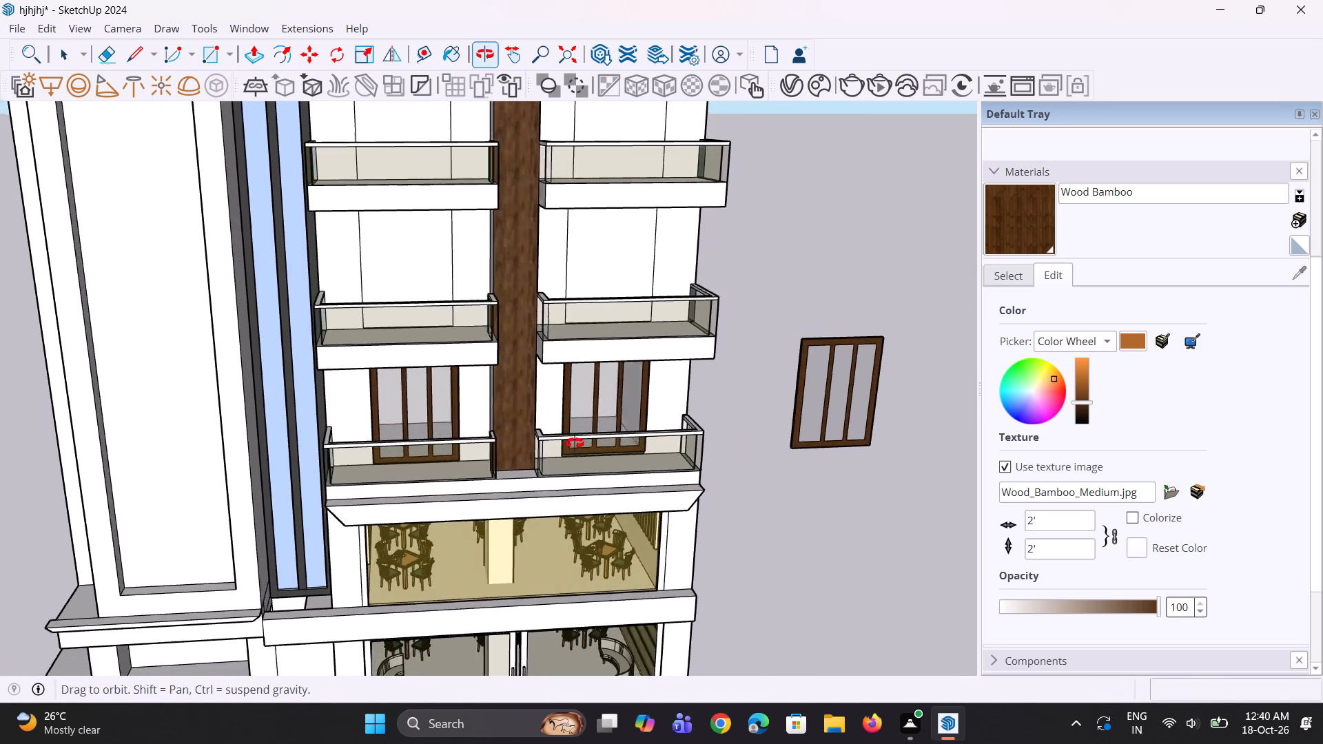
pyautogui.moveTo(575, 443); pyautogui.dragTo(548, 444, button='middle')
pyautogui.scroll(1, 552, 276)
pyautogui.click(573, 278)
pyautogui.moveTo(593, 331); pyautogui.dragTo(587, 340, button='middle')
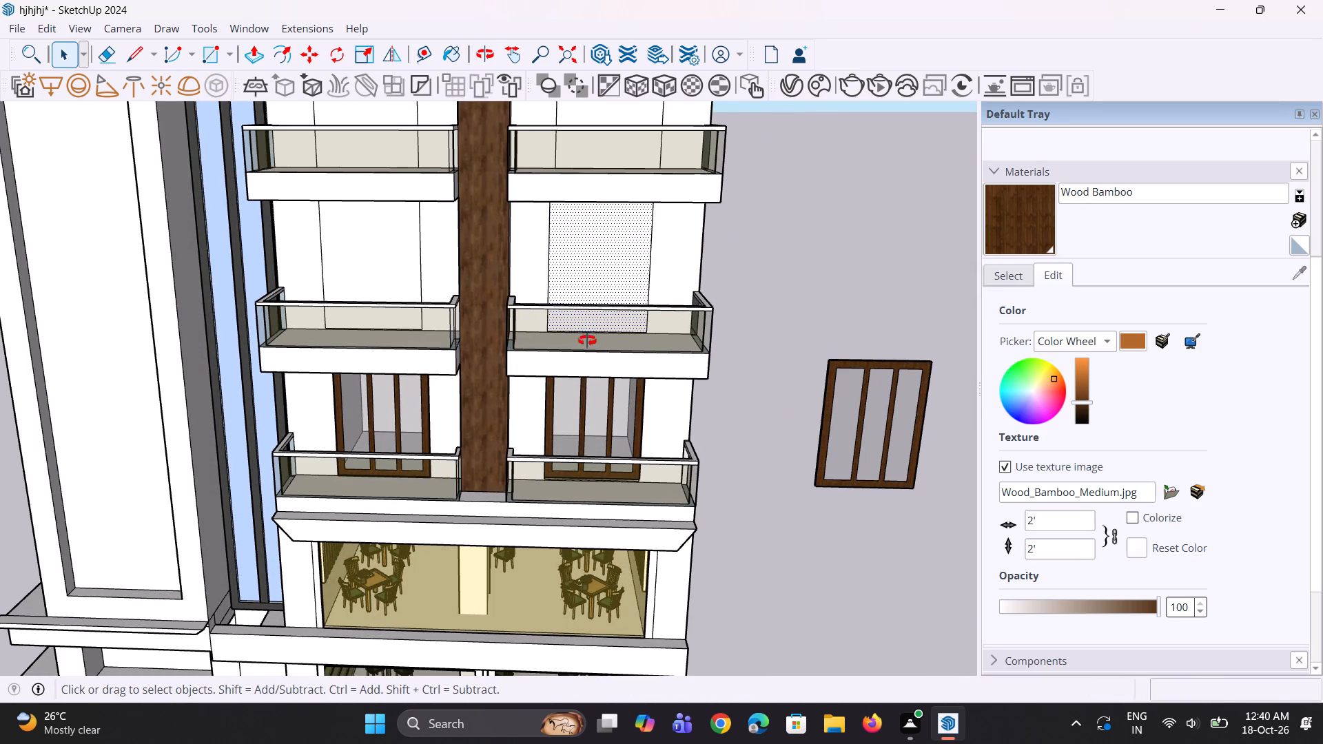
pyautogui.moveTo(587, 340); pyautogui.dragTo(583, 344, button='middle')
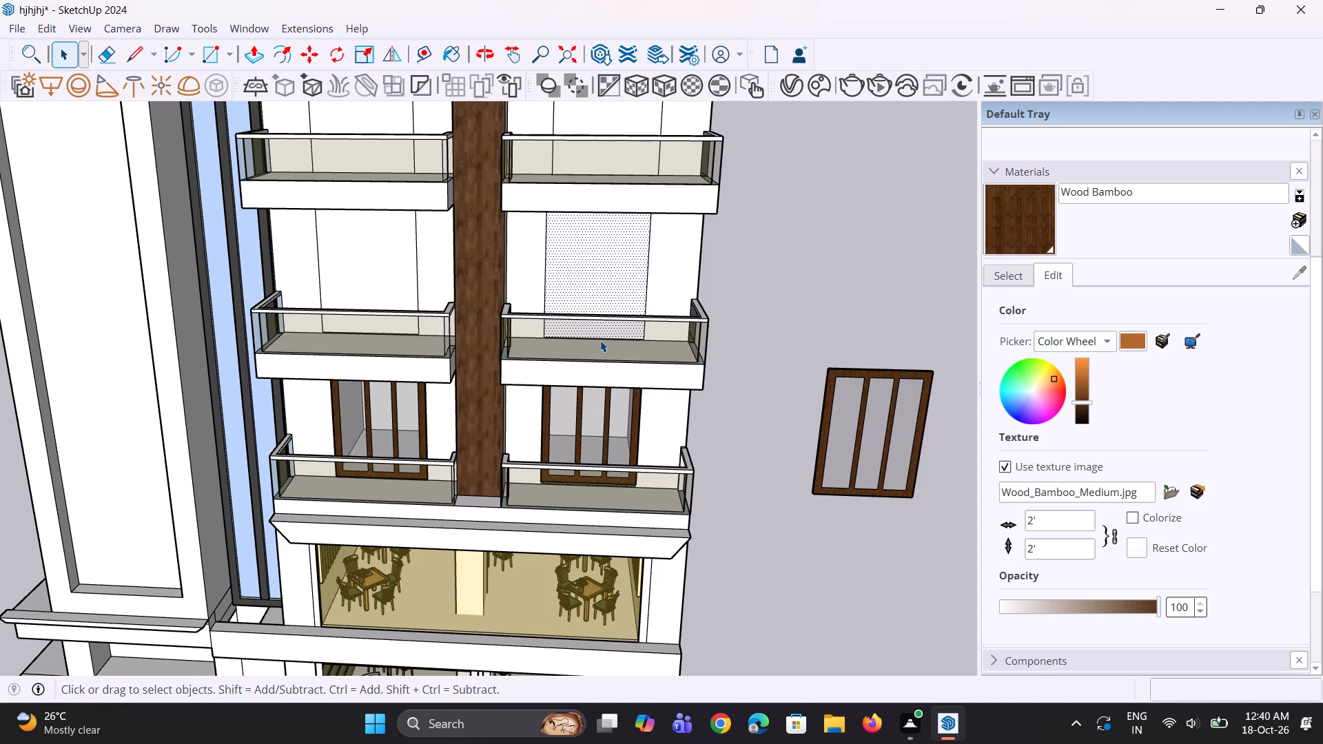
pyautogui.scroll(-7, 599, 341)
pyautogui.moveTo(625, 484); pyautogui.dragTo(650, 308, button='middle')
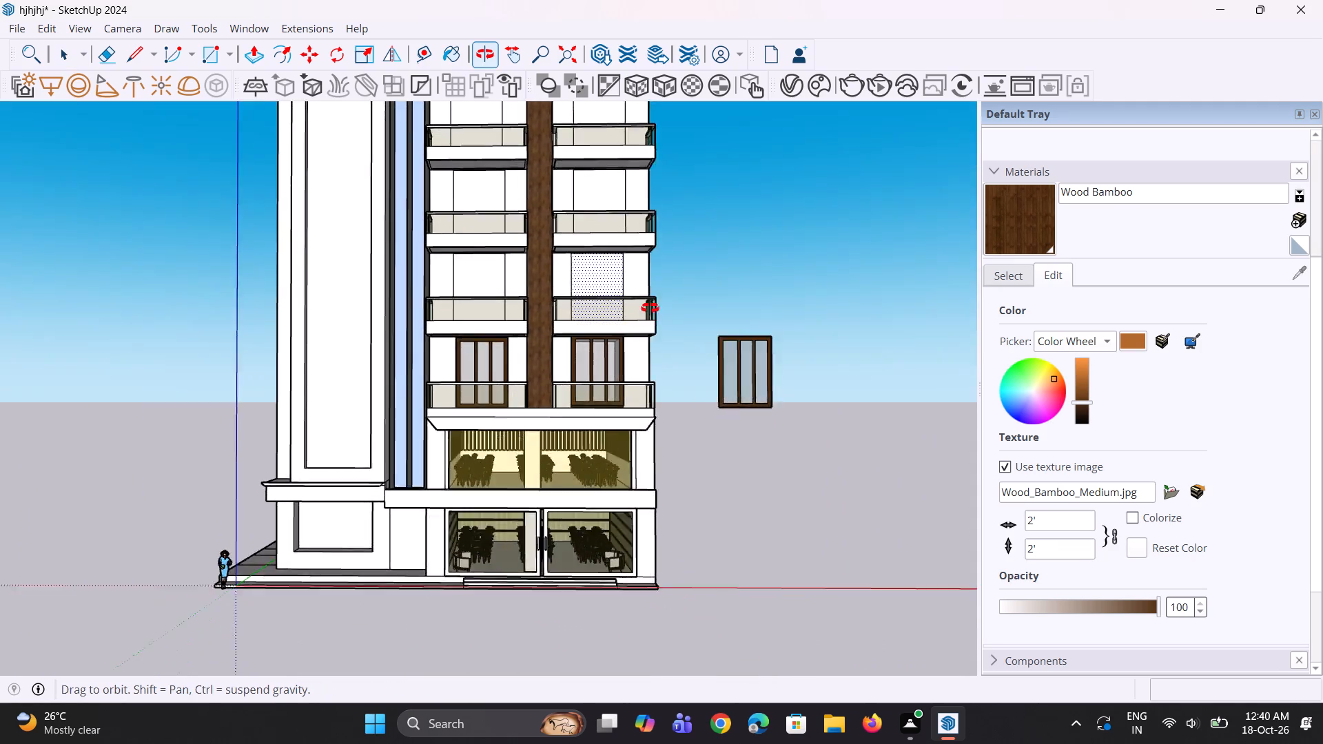
pyautogui.moveTo(650, 308); pyautogui.dragTo(650, 240, button='middle')
pyautogui.scroll(6, 504, 375)
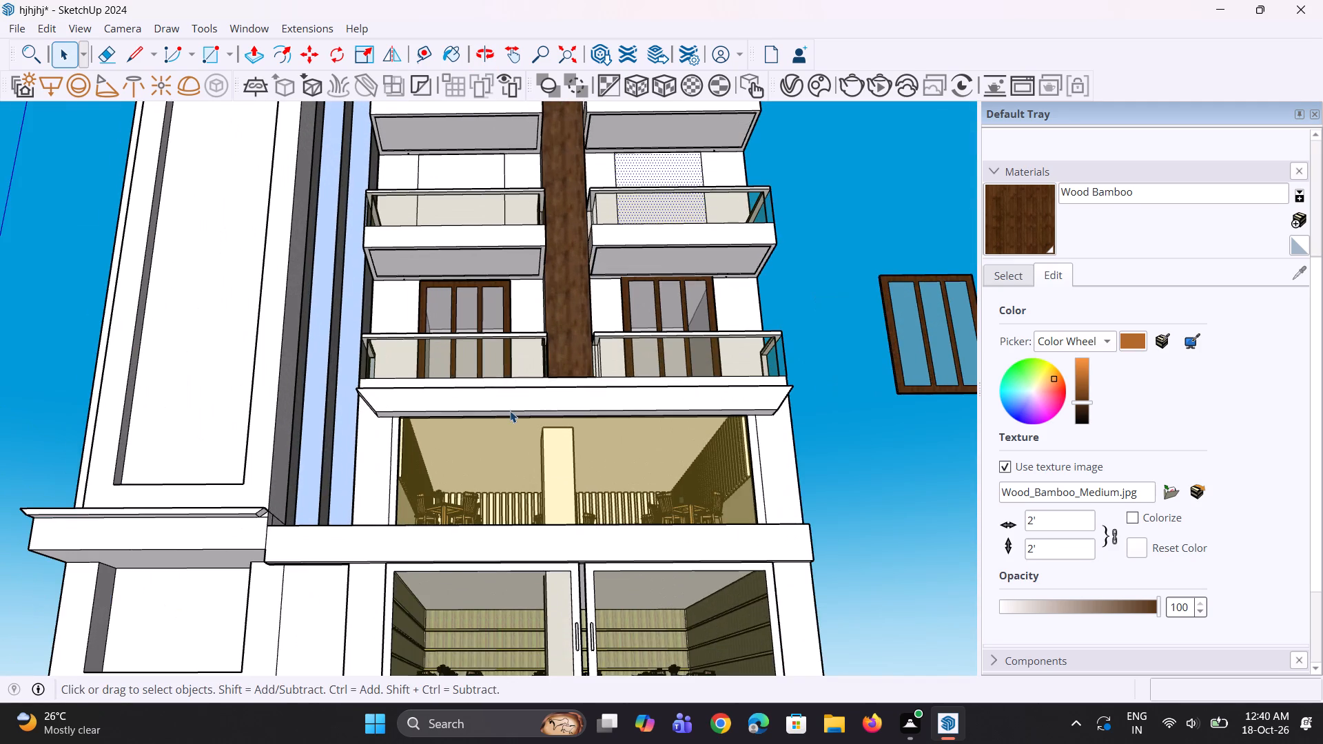
pyautogui.scroll(-8, 510, 411)
pyautogui.moveTo(513, 435); pyautogui.dragTo(512, 506, button='middle')
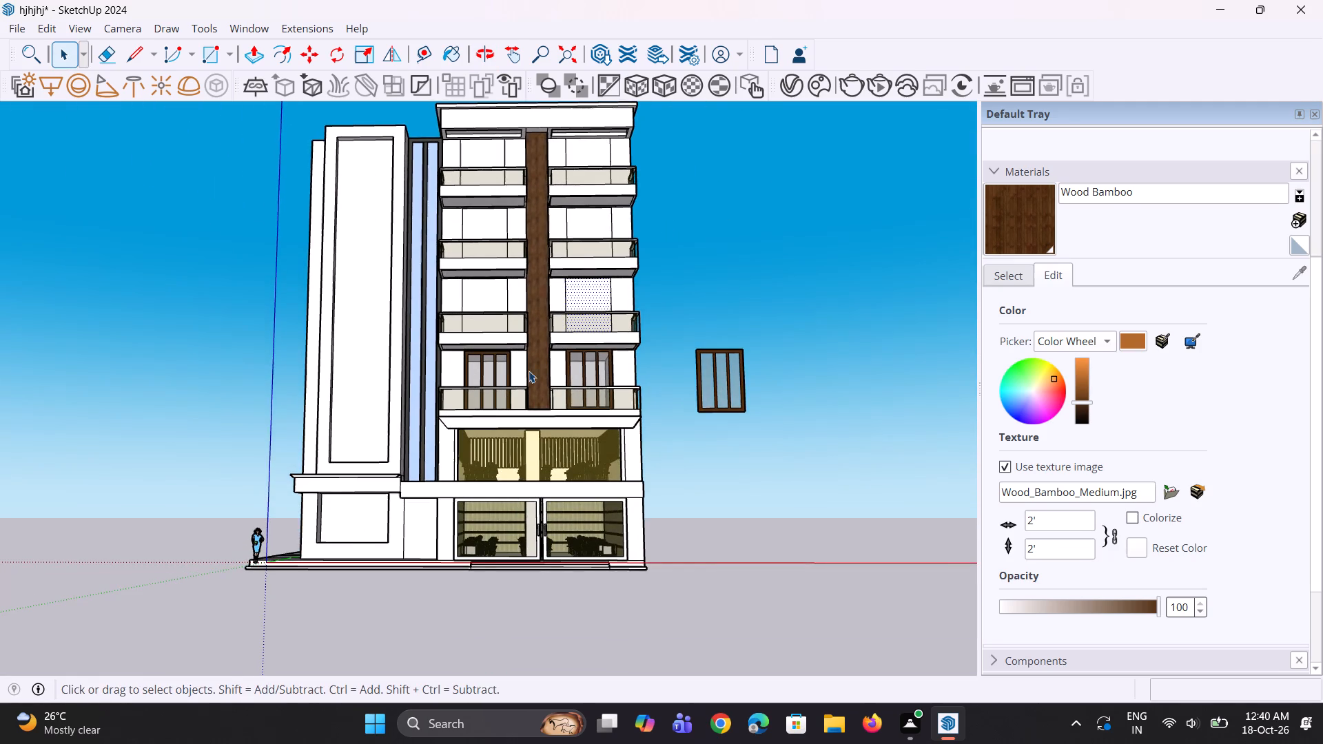
pyautogui.scroll(6, 574, 286)
pyautogui.moveTo(577, 312); pyautogui.dragTo(566, 409, button='middle')
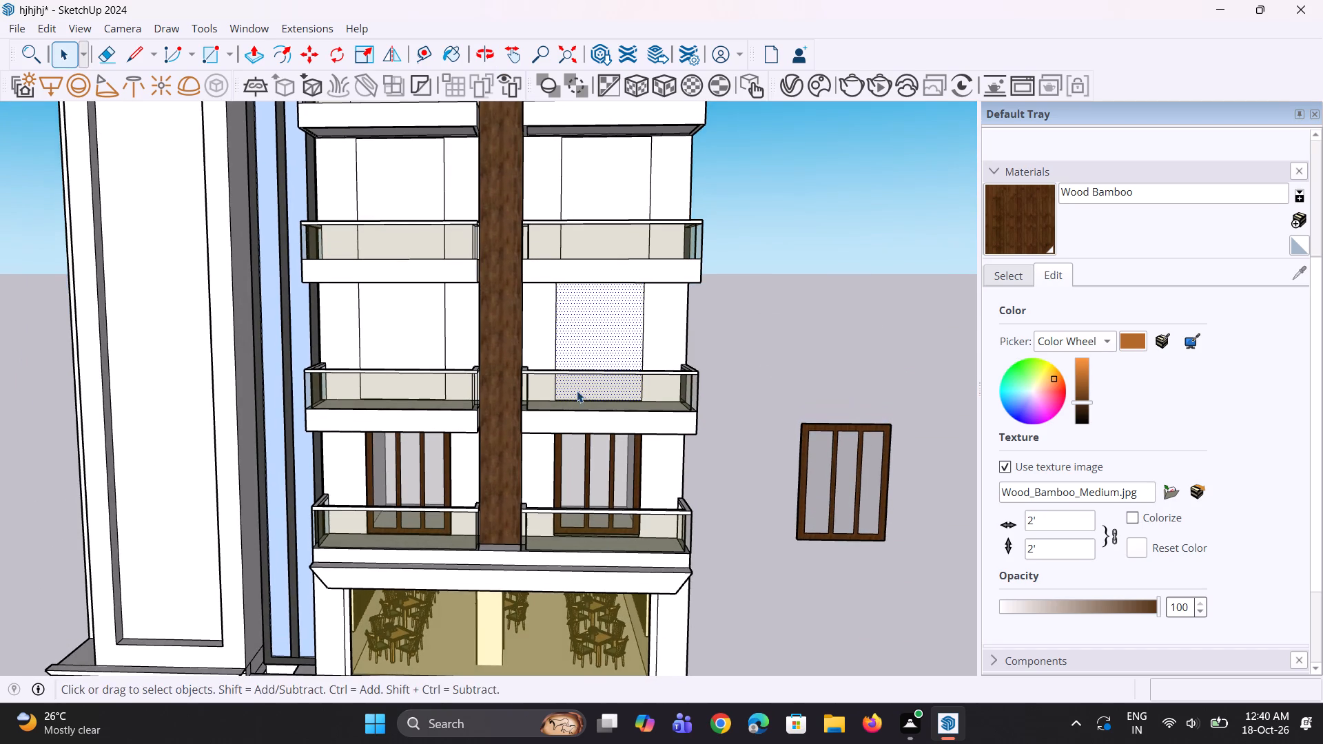
pyautogui.press('p')
pyautogui.click(600, 349)
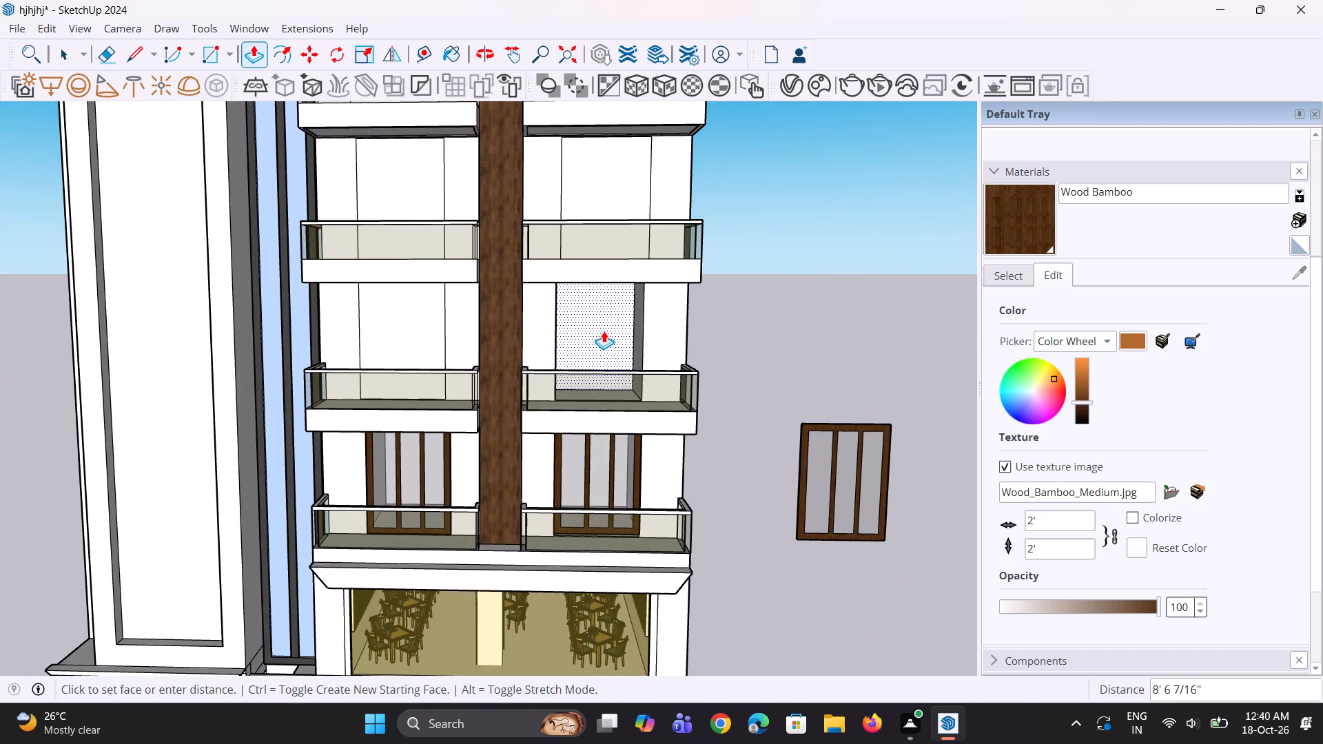
pyautogui.click(604, 331)
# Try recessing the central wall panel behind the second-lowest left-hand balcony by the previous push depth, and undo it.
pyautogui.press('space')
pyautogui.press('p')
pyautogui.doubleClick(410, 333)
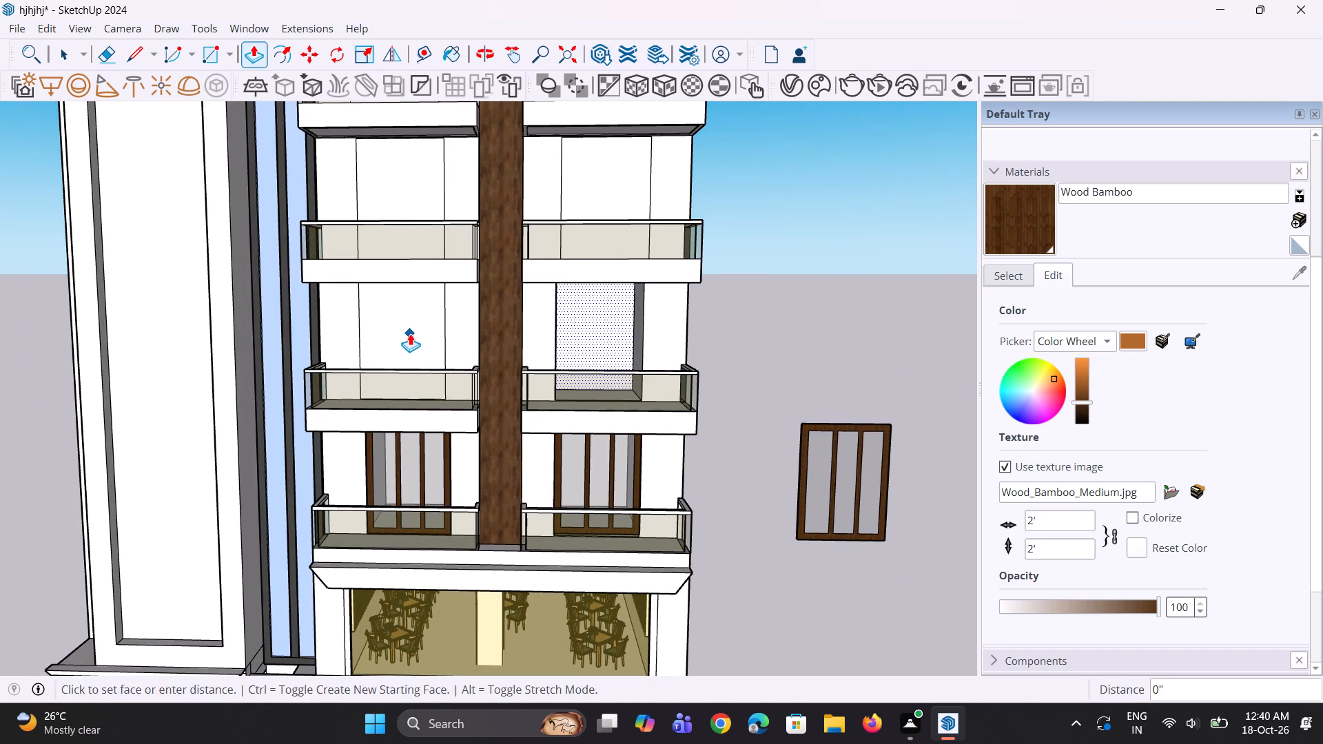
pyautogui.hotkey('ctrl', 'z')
# Push the central wall panel behind the second-lowest left-hand balcony inward, repeating the previous push depth.
pyautogui.press('space')
pyautogui.click(410, 331)
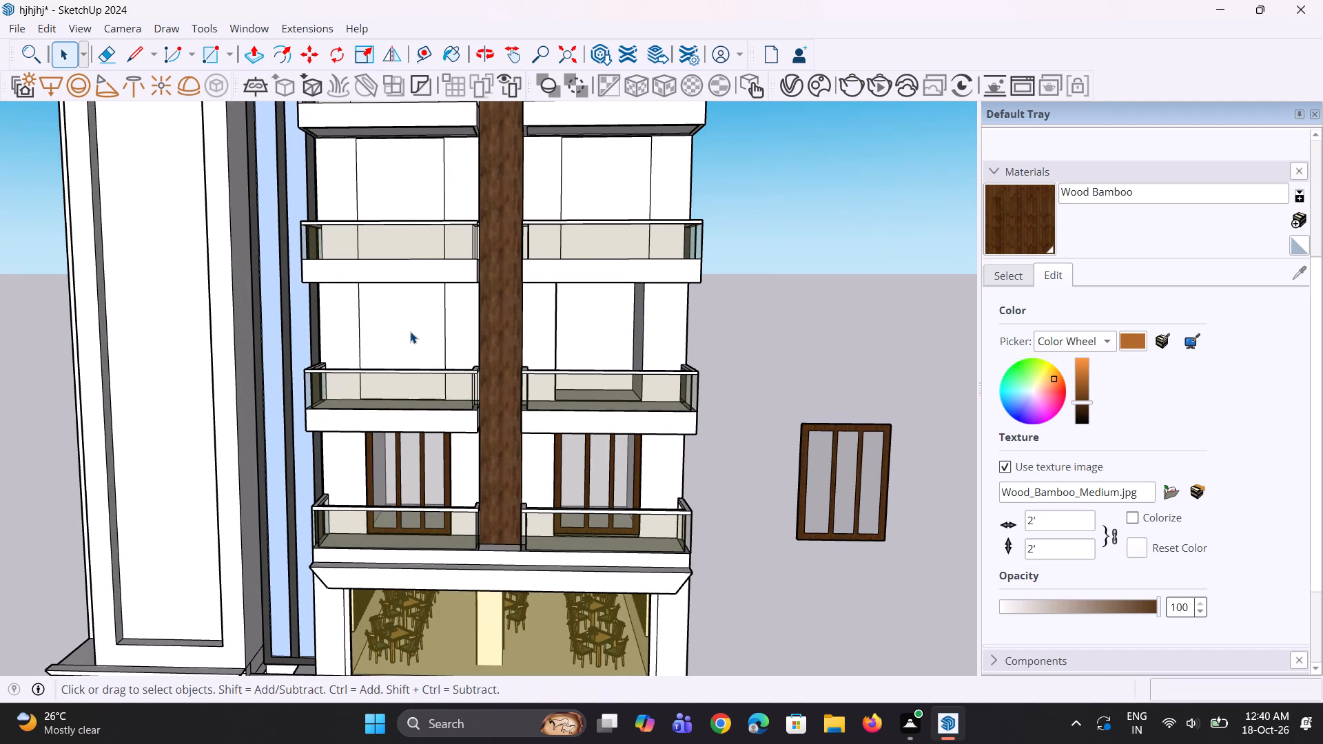
pyautogui.press('p')
pyautogui.doubleClick(410, 331)
pyautogui.moveTo(421, 333); pyautogui.dragTo(449, 328, button='middle')
pyautogui.scroll(1, 426, 333)
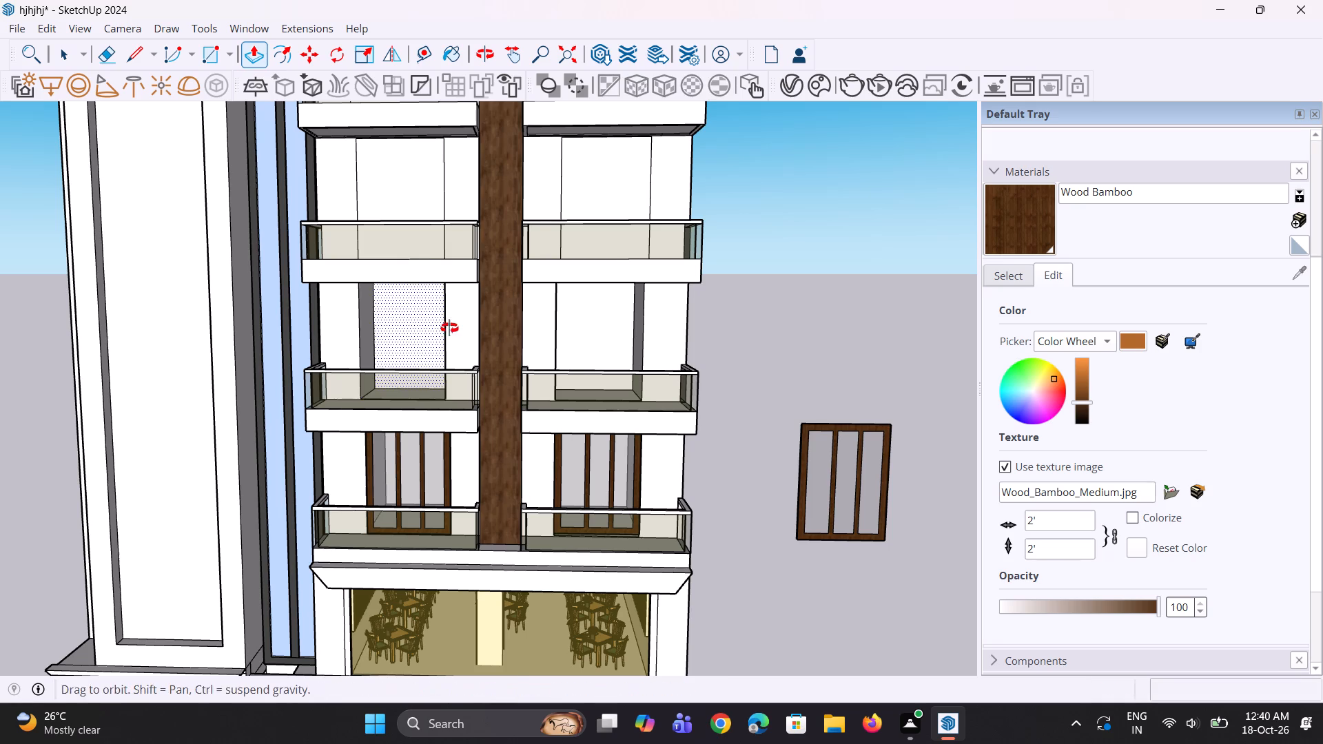
pyautogui.moveTo(449, 328); pyautogui.dragTo(451, 327, button='middle')
# Copy the standalone window group about 28' onto the lower inner corner of the opening behind the second-lowest right-hand balcony.
pyautogui.press('space')
pyautogui.press('space')
pyautogui.click(843, 530)
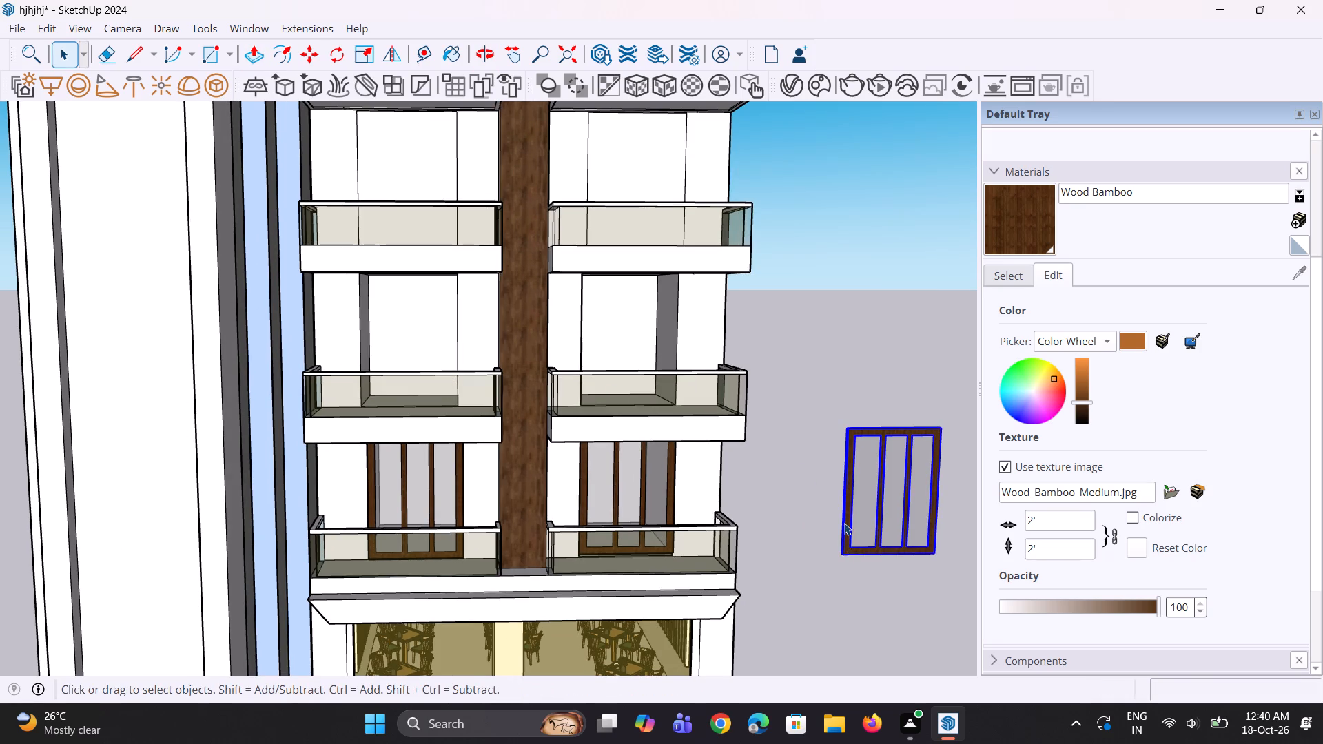
pyautogui.press('m')
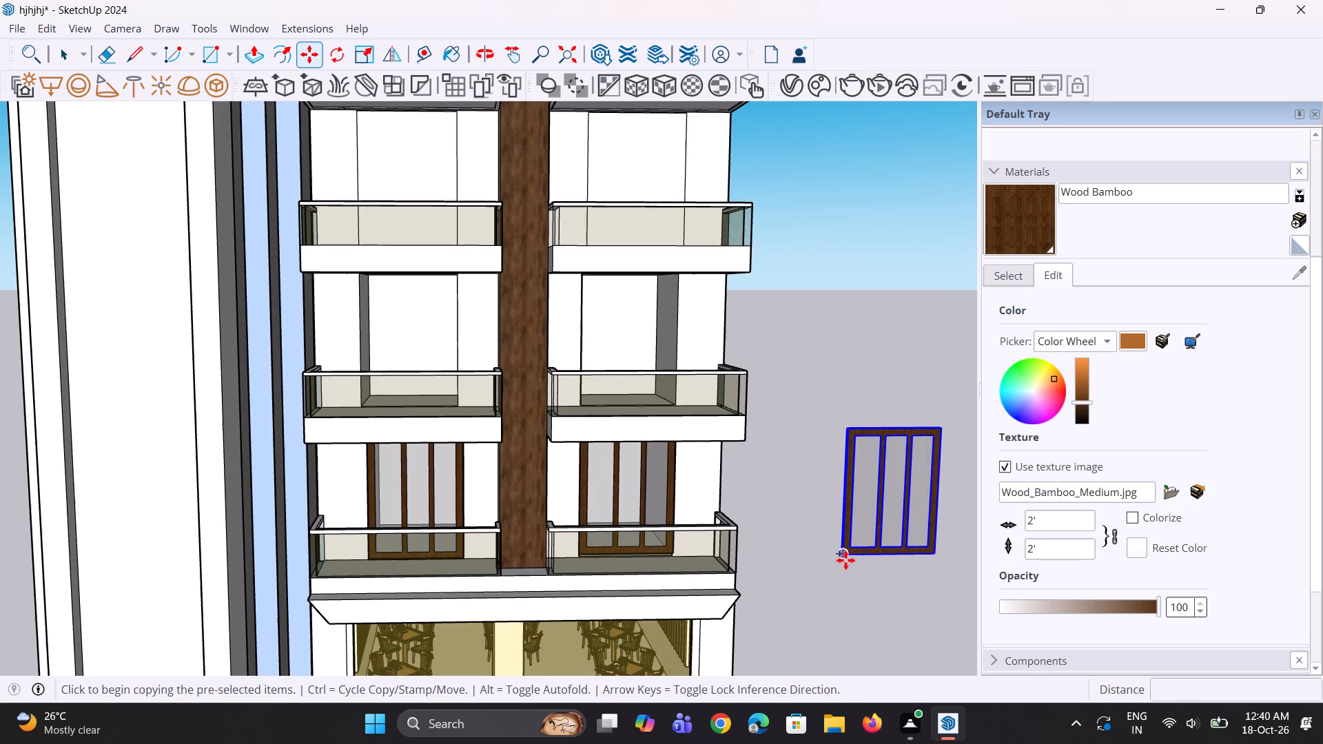
pyautogui.click(845, 560)
pyautogui.scroll(5, 619, 395)
pyautogui.moveTo(611, 419); pyautogui.dragTo(582, 519, button='middle')
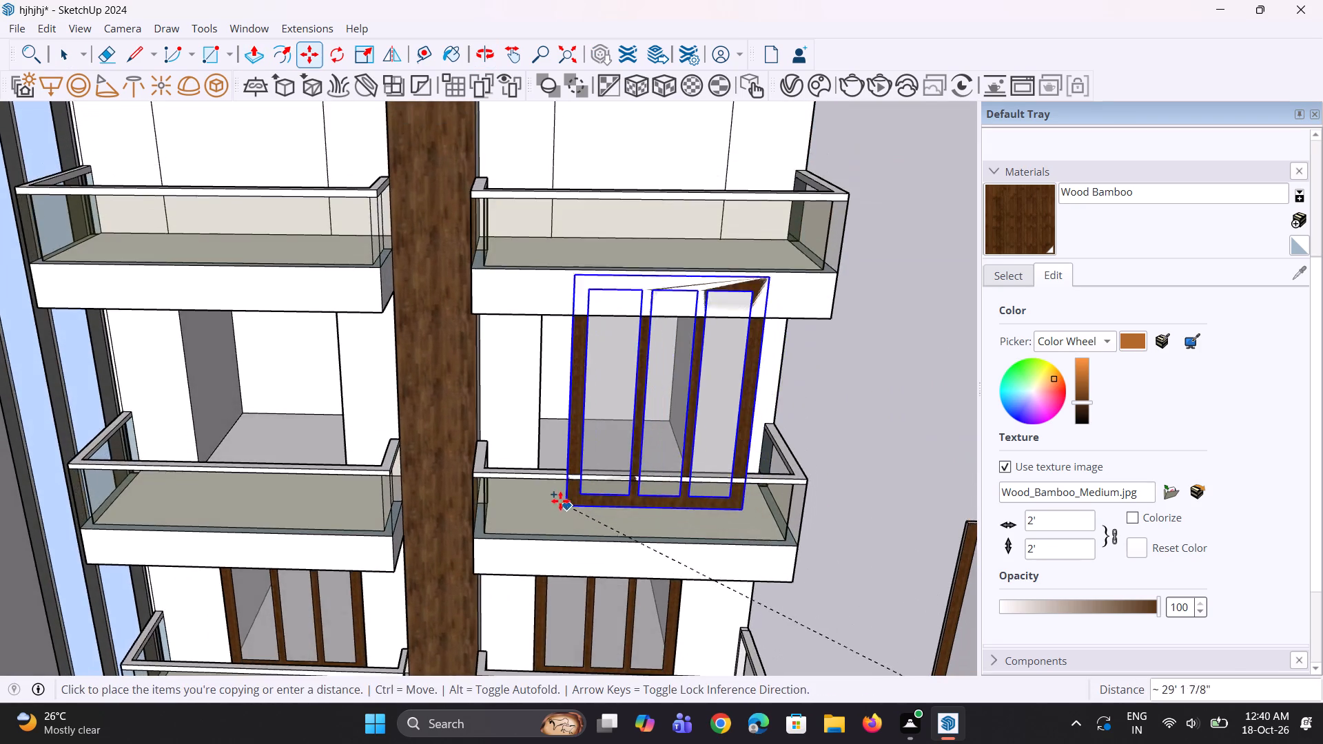
pyautogui.scroll(10, 558, 499)
pyautogui.moveTo(542, 466); pyautogui.dragTo(551, 548, button='middle')
pyautogui.scroll(3, 546, 490)
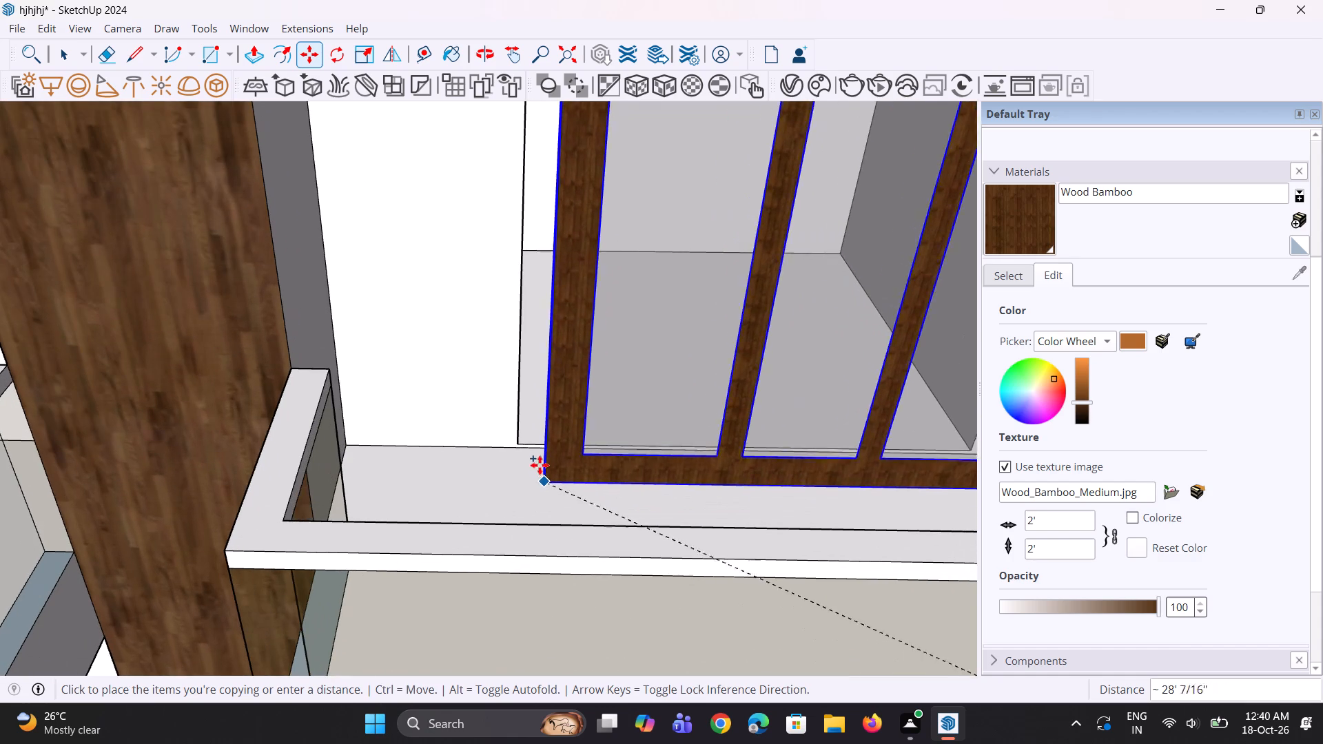
pyautogui.click(523, 449)
pyautogui.scroll(-6, 596, 479)
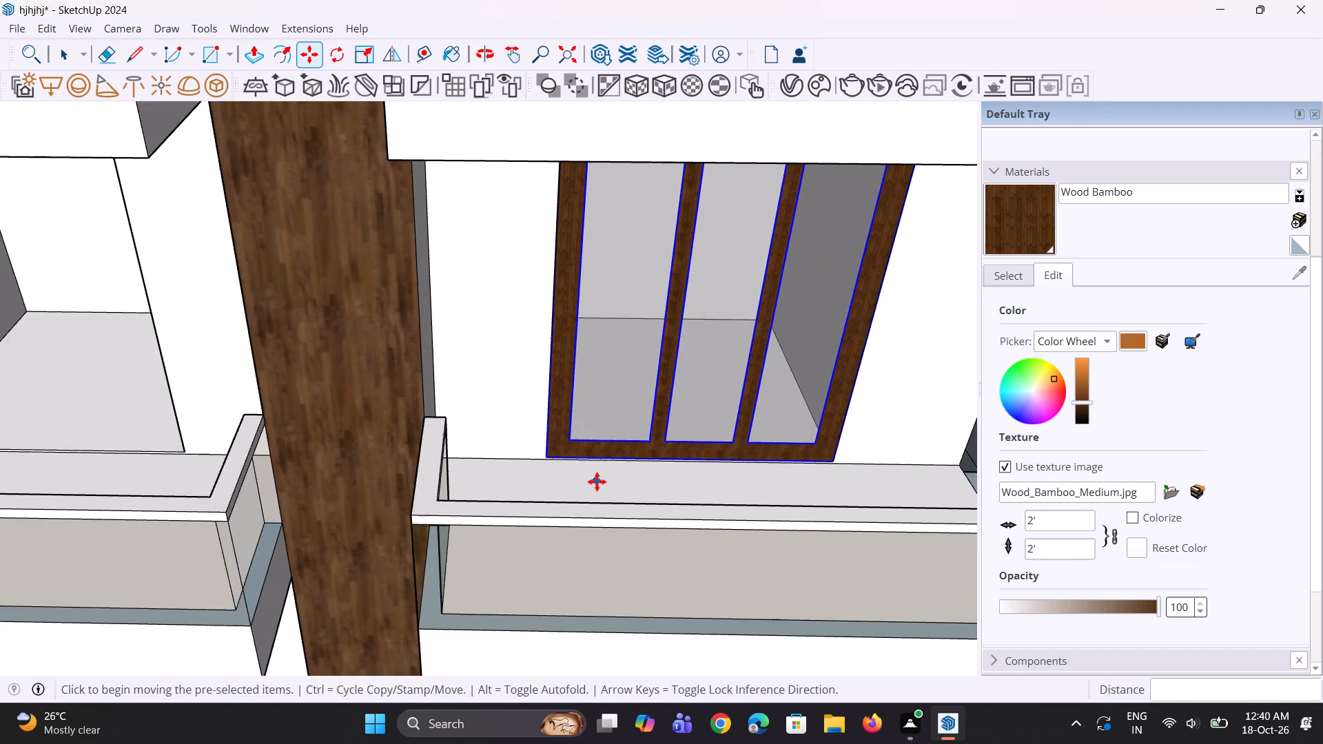
# Copy that window about 19' 8 5/16" across the facade into the opening behind the second-lowest left-hand balcony, and deselect it.
pyautogui.scroll(-4, 597, 482)
pyautogui.moveTo(742, 470); pyautogui.dragTo(721, 412, button='middle')
pyautogui.press('m')
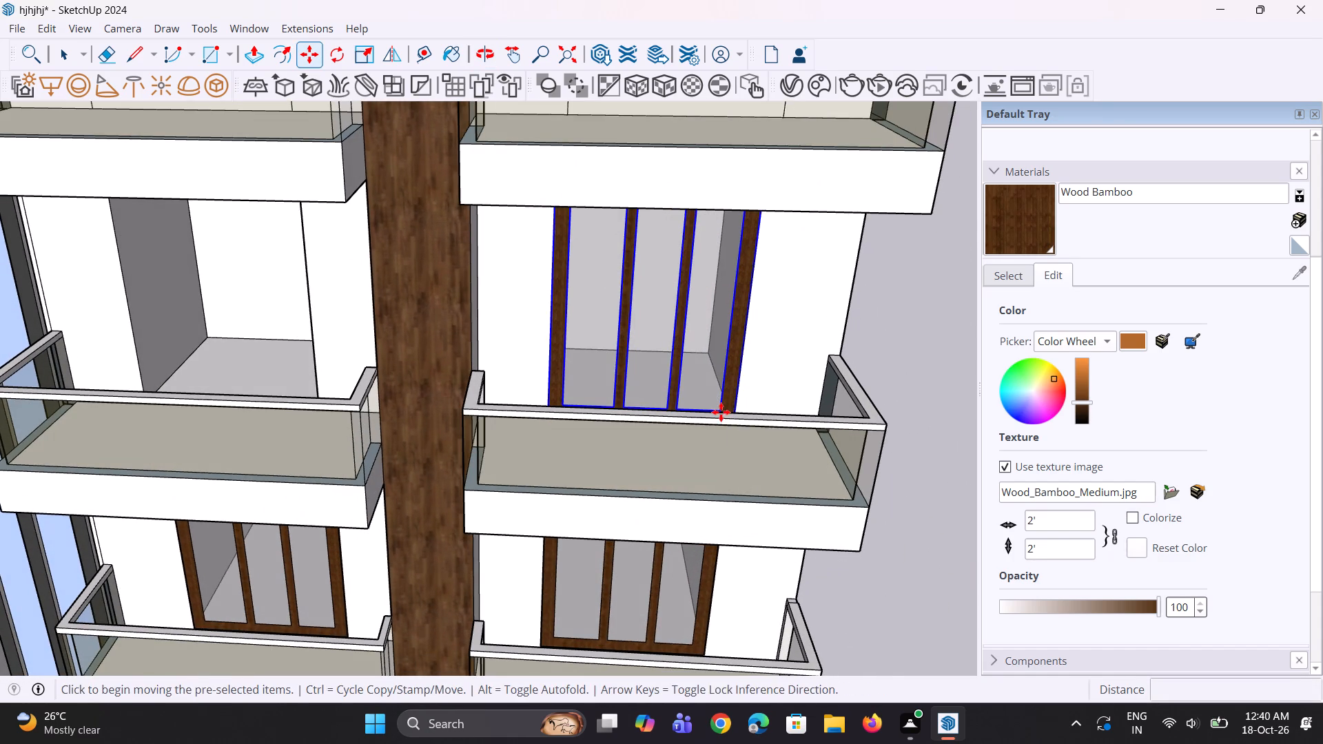
pyautogui.moveTo(611, 430); pyautogui.dragTo(634, 508, button='middle')
pyautogui.scroll(2, 570, 464)
pyautogui.click(562, 444)
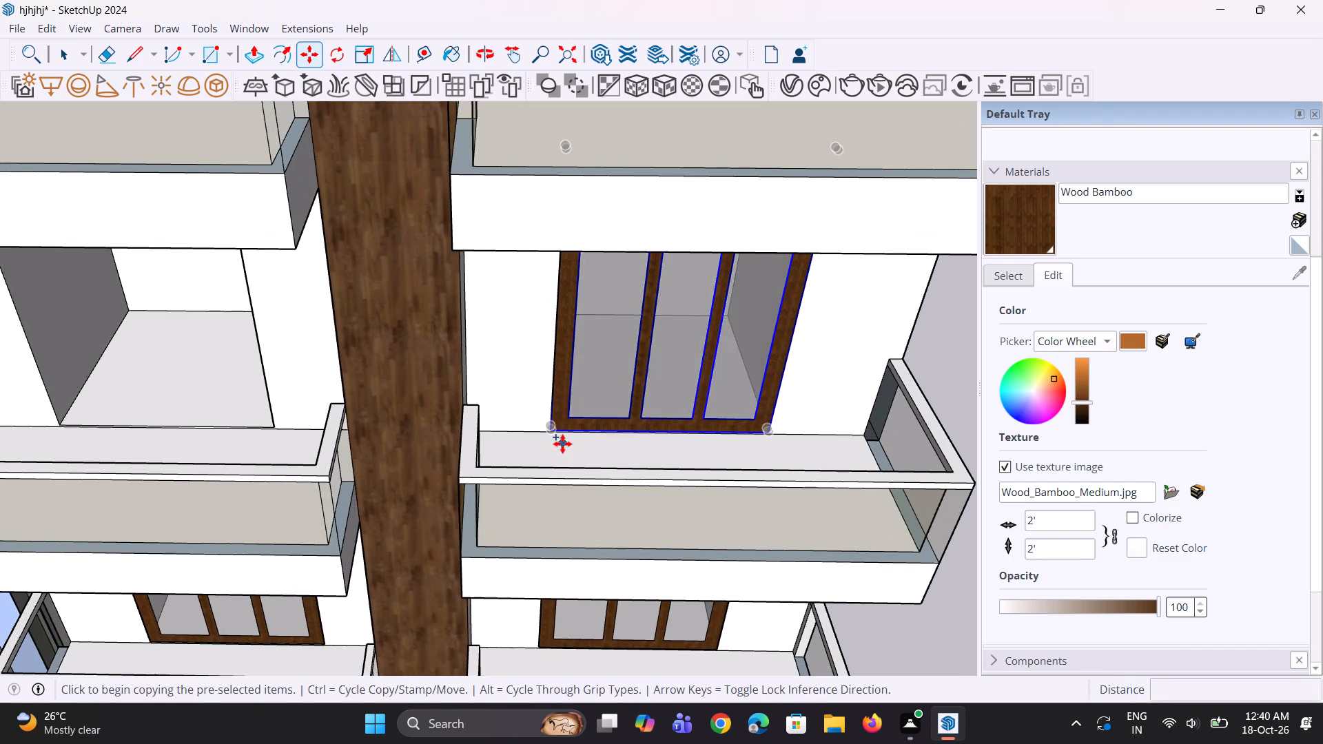
pyautogui.scroll(-7, 458, 464)
pyautogui.scroll(2, 280, 446)
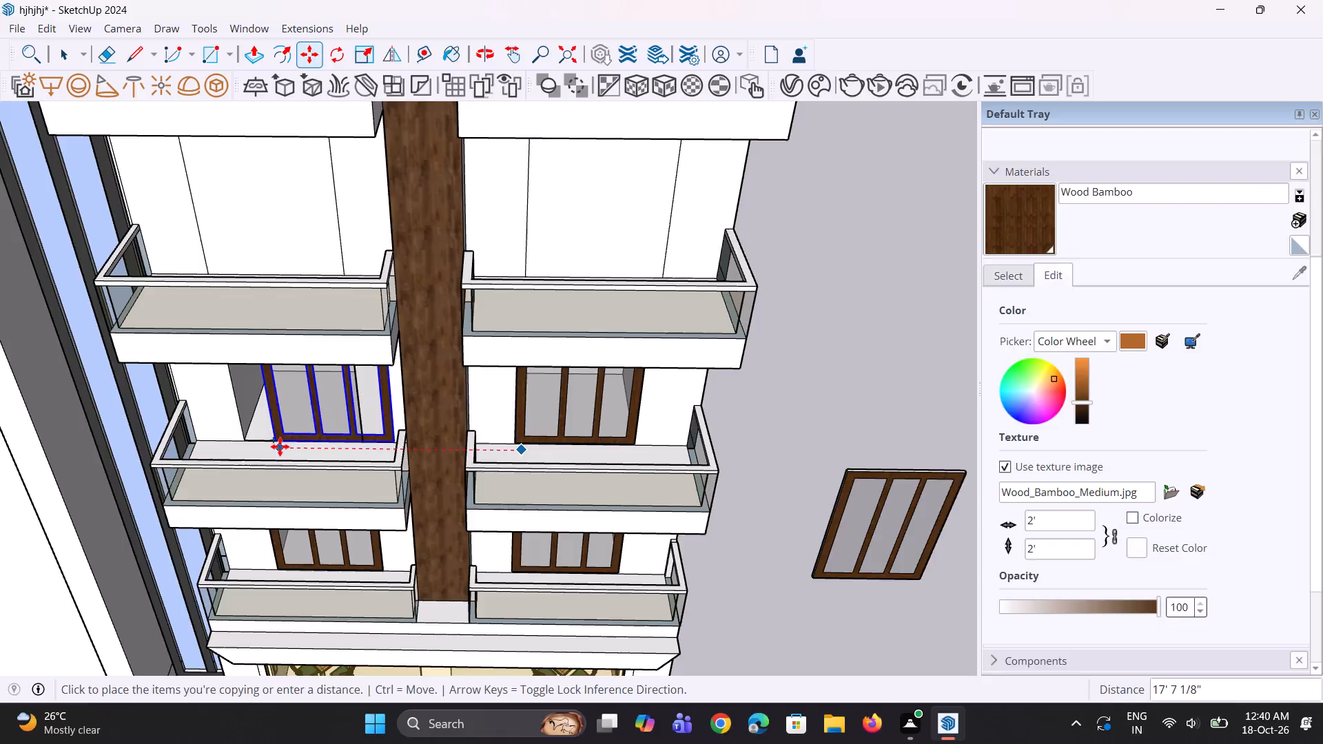
pyautogui.scroll(3, 280, 446)
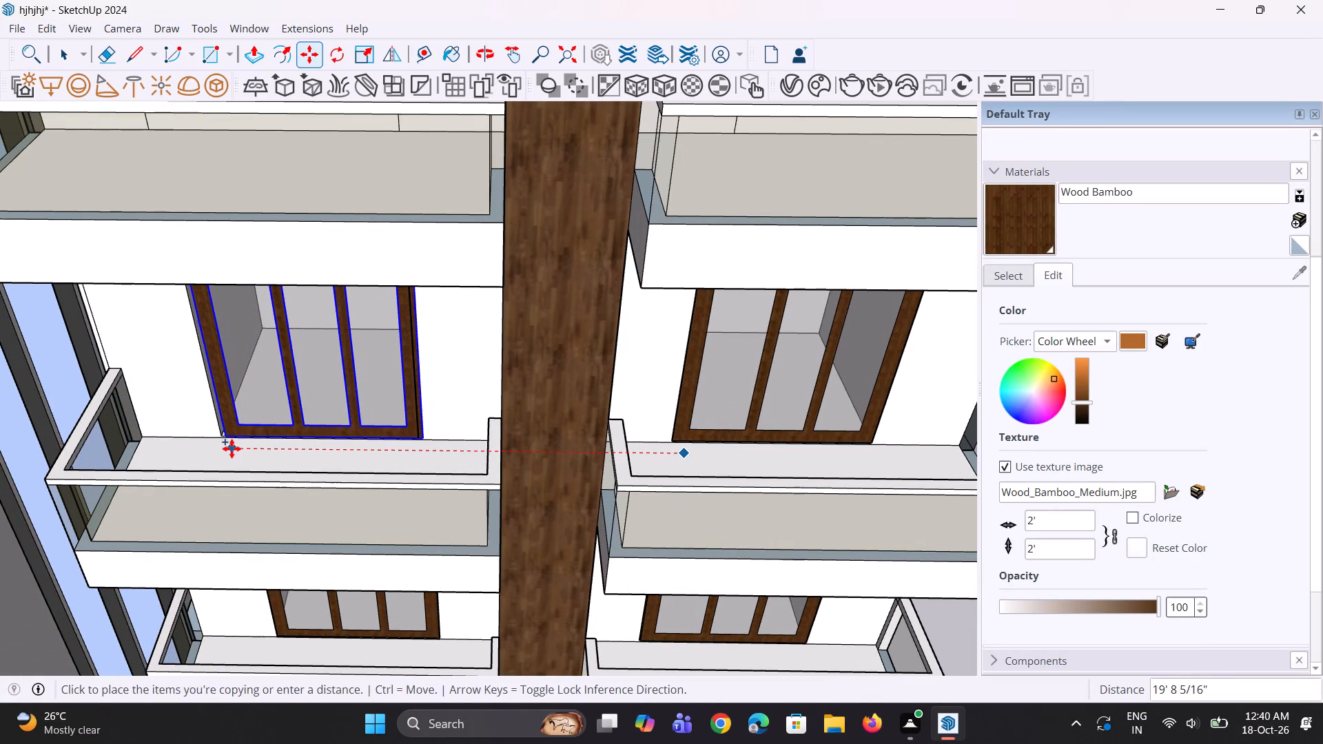
pyautogui.click(229, 448)
pyautogui.moveTo(298, 479); pyautogui.dragTo(376, 461, button='middle')
pyautogui.press('space')
pyautogui.scroll(-5, 376, 461)
pyautogui.press('space')
pyautogui.scroll(1, 376, 461)
pyautogui.press('space')
pyautogui.scroll(-4, 376, 461)
pyautogui.press('space')
pyautogui.press('space')
pyautogui.click(753, 389)
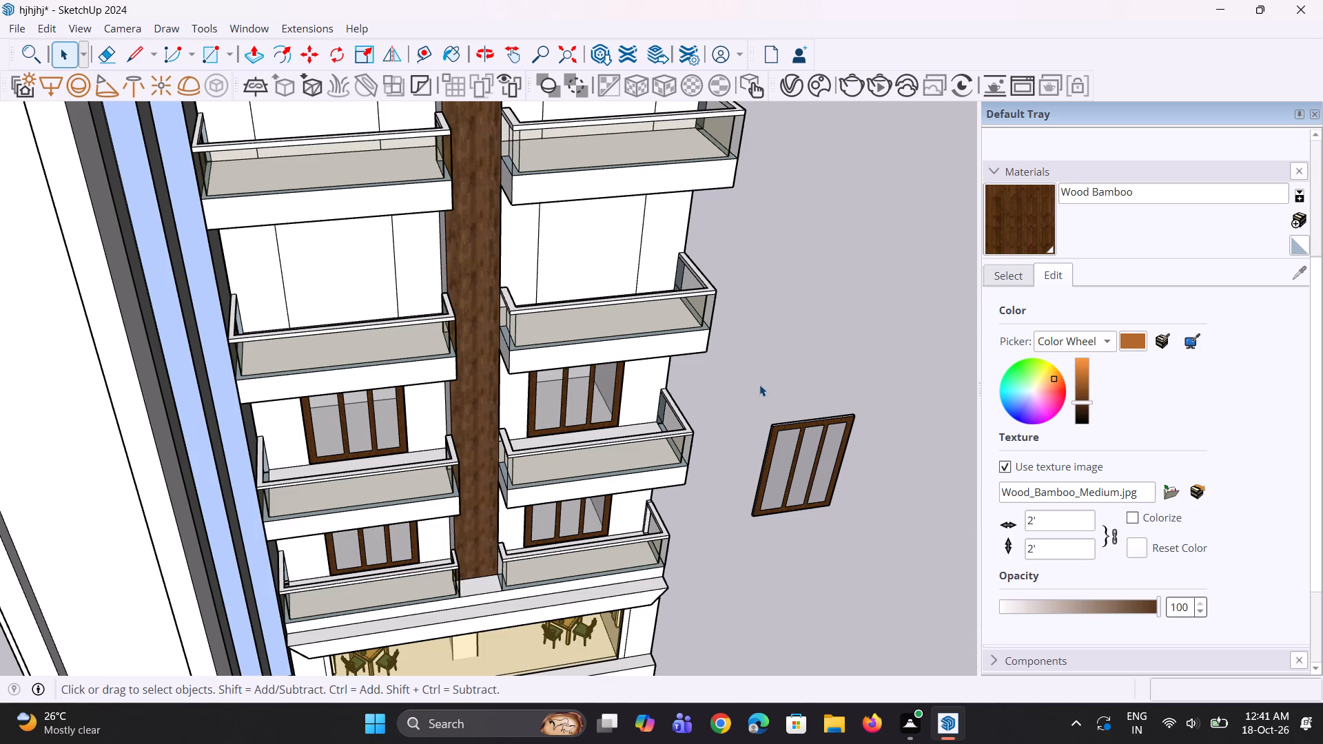
# Push the central wall panels behind both third-lowest balconies inward, repeating the previous push depth.
pyautogui.press('space')
pyautogui.press('space')
pyautogui.scroll(-3, 719, 335)
pyautogui.moveTo(728, 362); pyautogui.dragTo(699, 322, button='middle')
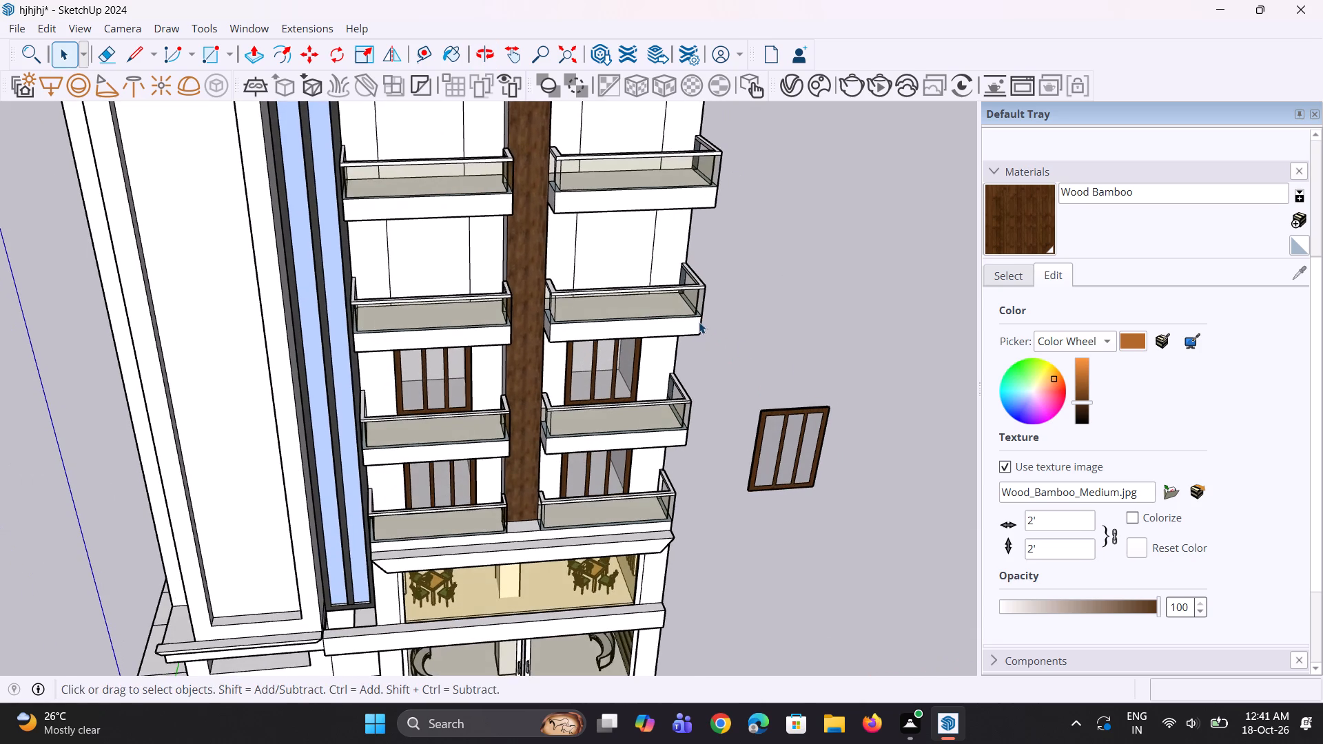
pyautogui.click(794, 364)
pyautogui.scroll(-4, 548, 341)
pyautogui.moveTo(686, 332); pyautogui.dragTo(575, 337, button='middle')
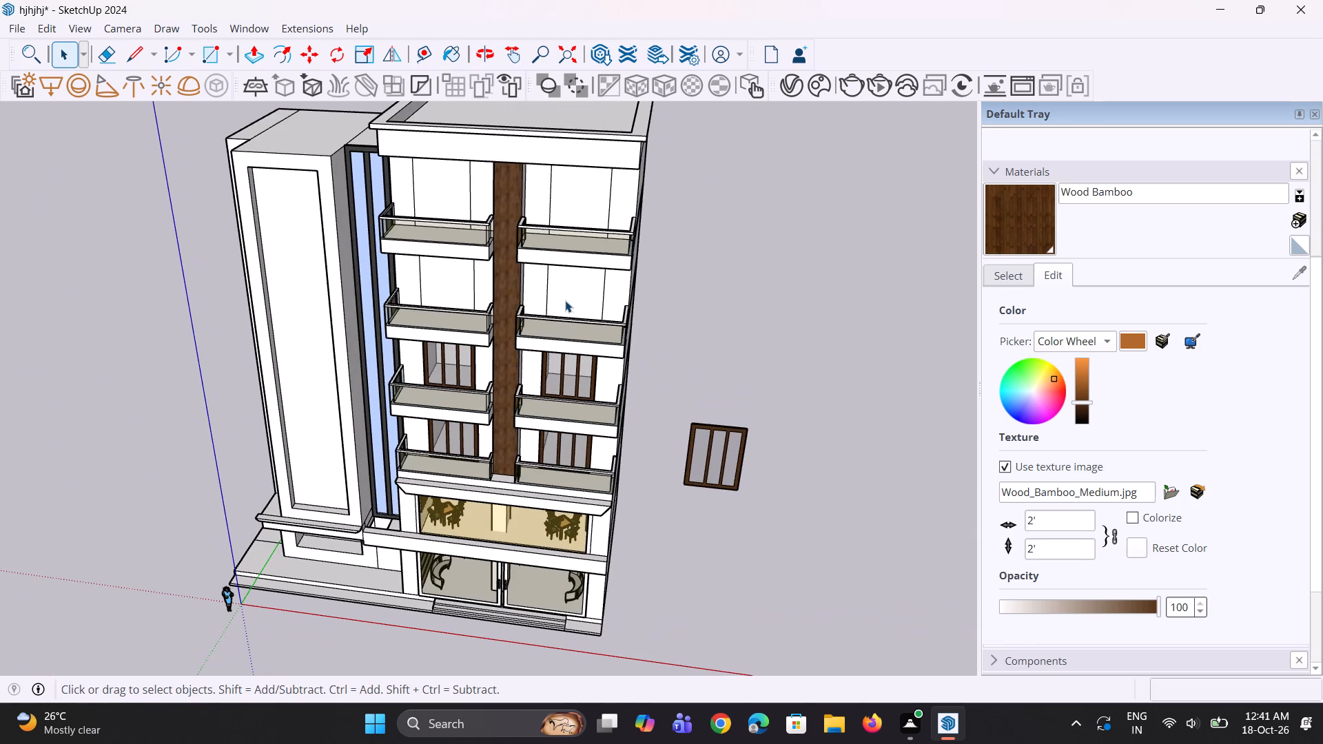
pyautogui.click(565, 285)
pyautogui.scroll(2, 573, 298)
pyautogui.press('p')
pyautogui.doubleClick(568, 306)
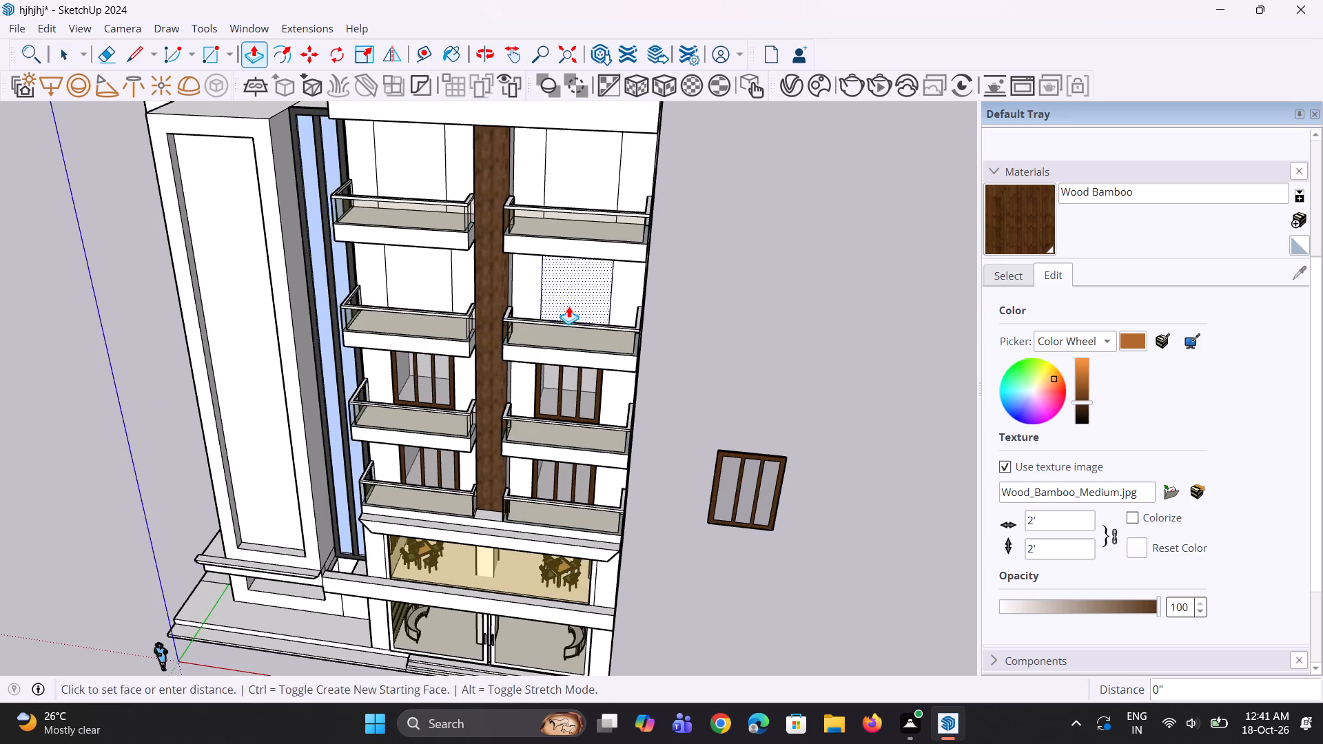
pyautogui.doubleClick(438, 289)
pyautogui.moveTo(462, 307); pyautogui.dragTo(509, 313, button='middle')
# Move the standalone window group about 37' 2 11/16" onto the lower inner corner of the opening behind the third-lowest right-hand balcony.
pyautogui.press('space')
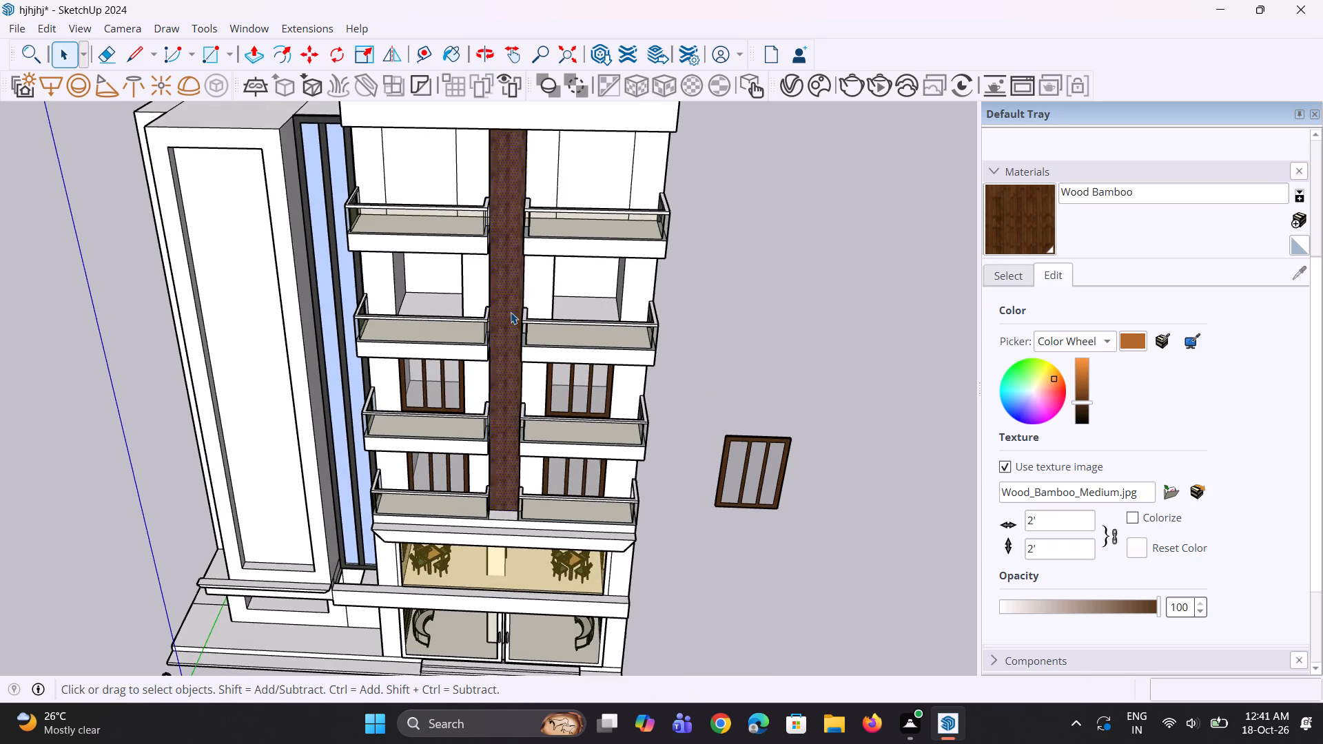
pyautogui.press('space')
pyautogui.click(712, 506)
pyautogui.click(717, 506)
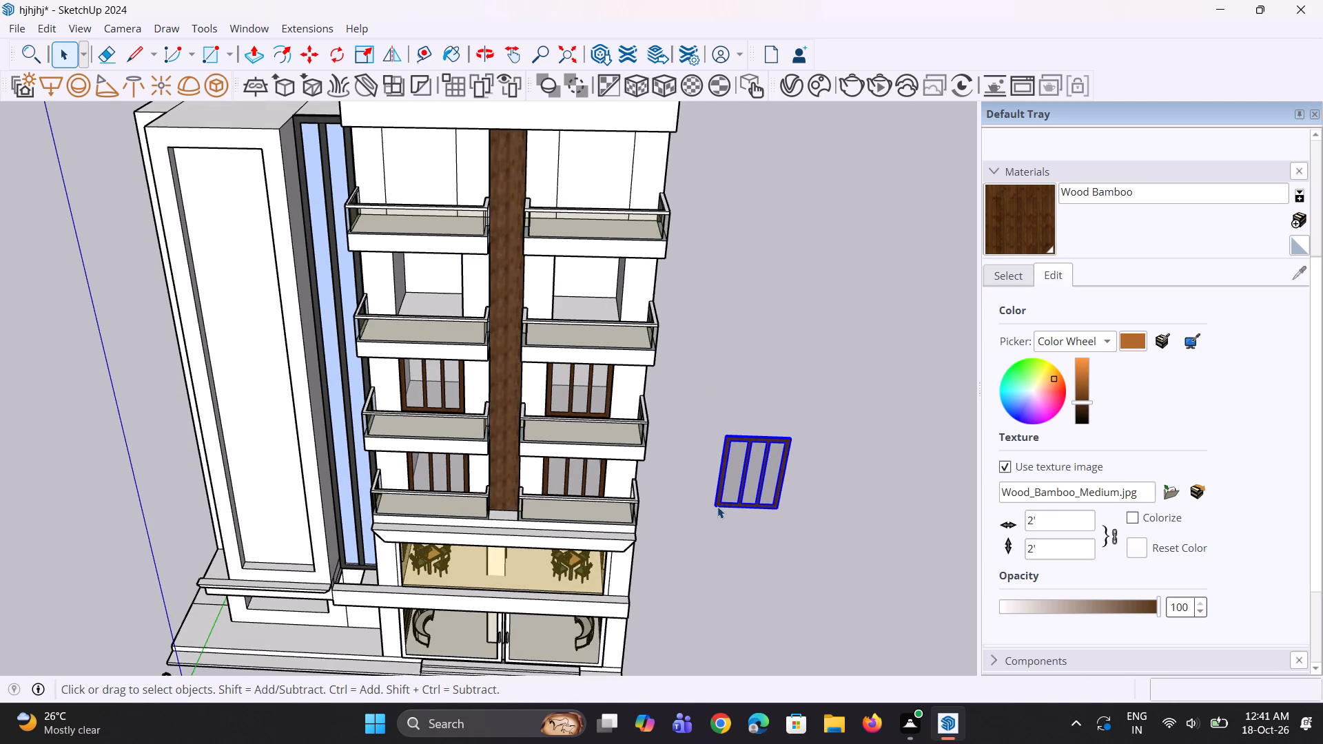
pyautogui.scroll(1, 717, 506)
pyautogui.press('m')
pyautogui.click(717, 506)
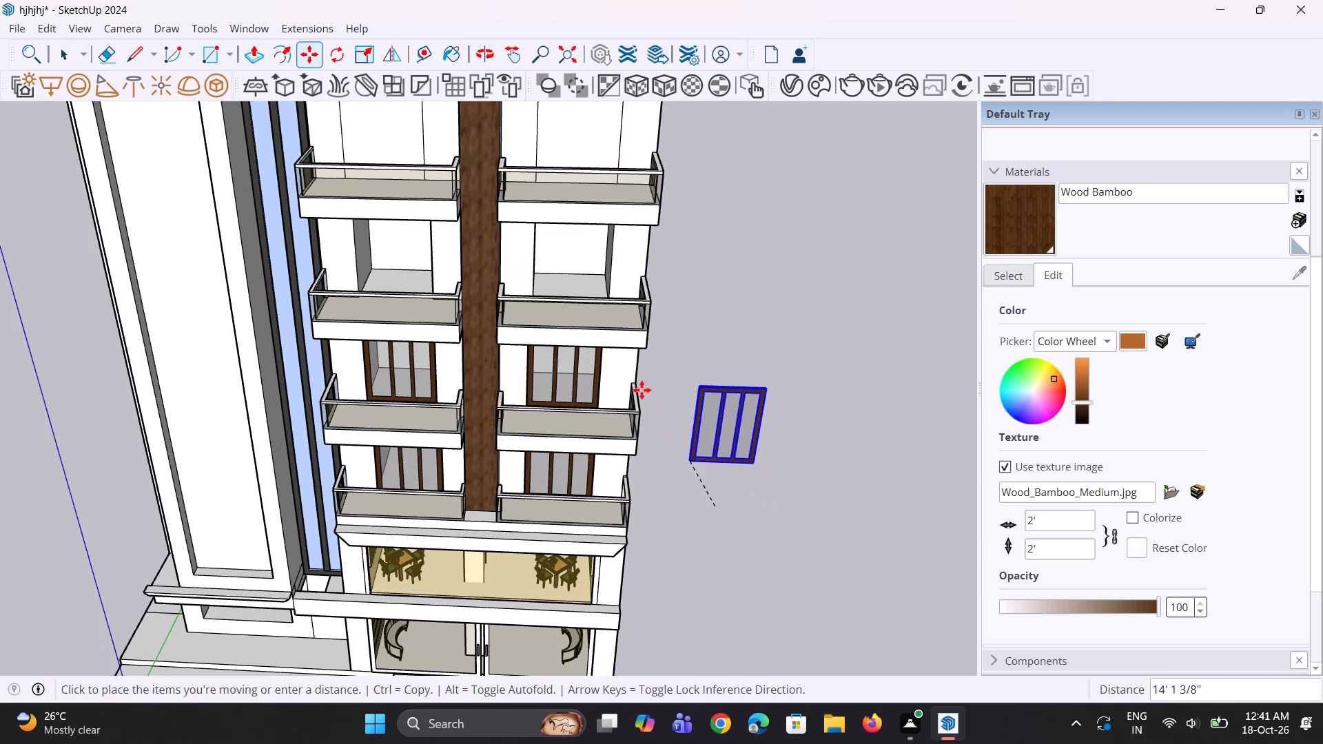
pyautogui.scroll(4, 573, 273)
pyautogui.moveTo(571, 320); pyautogui.dragTo(573, 354, button='middle')
pyautogui.scroll(3, 553, 343)
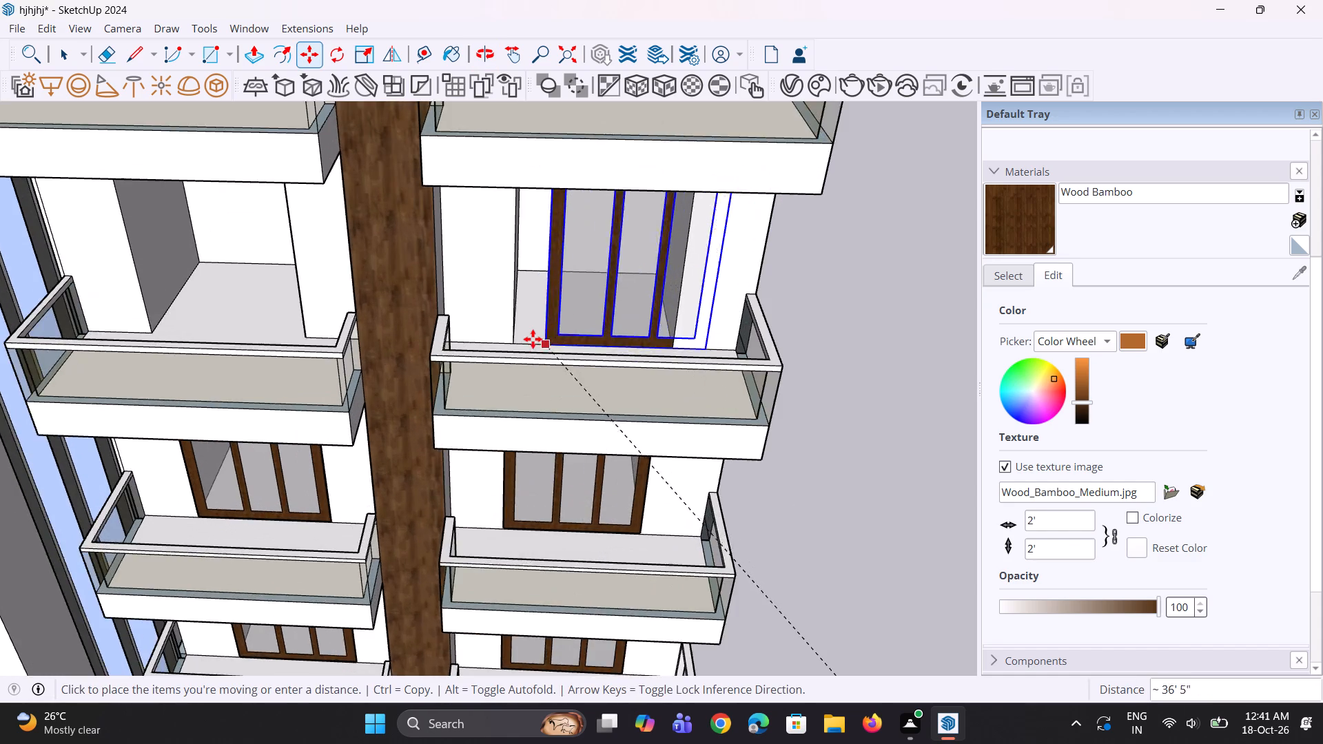
pyautogui.scroll(2, 533, 339)
pyautogui.click(515, 342)
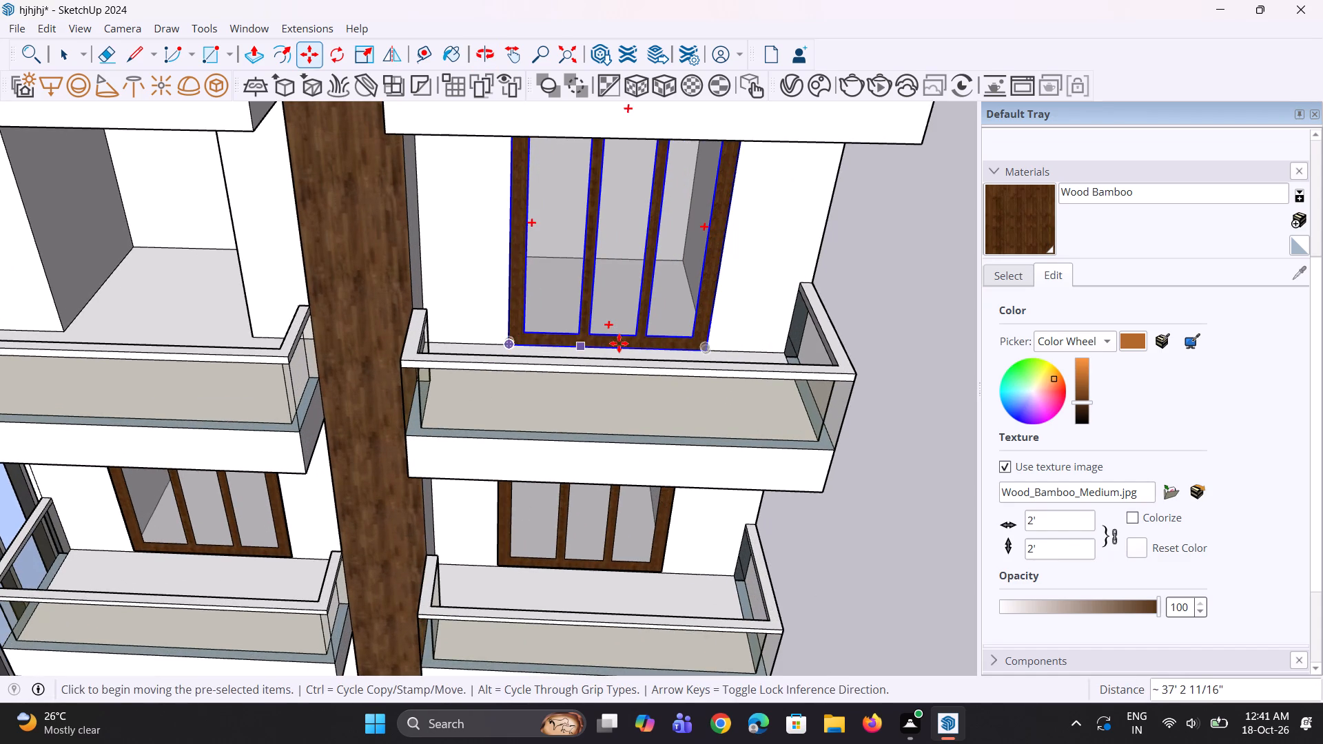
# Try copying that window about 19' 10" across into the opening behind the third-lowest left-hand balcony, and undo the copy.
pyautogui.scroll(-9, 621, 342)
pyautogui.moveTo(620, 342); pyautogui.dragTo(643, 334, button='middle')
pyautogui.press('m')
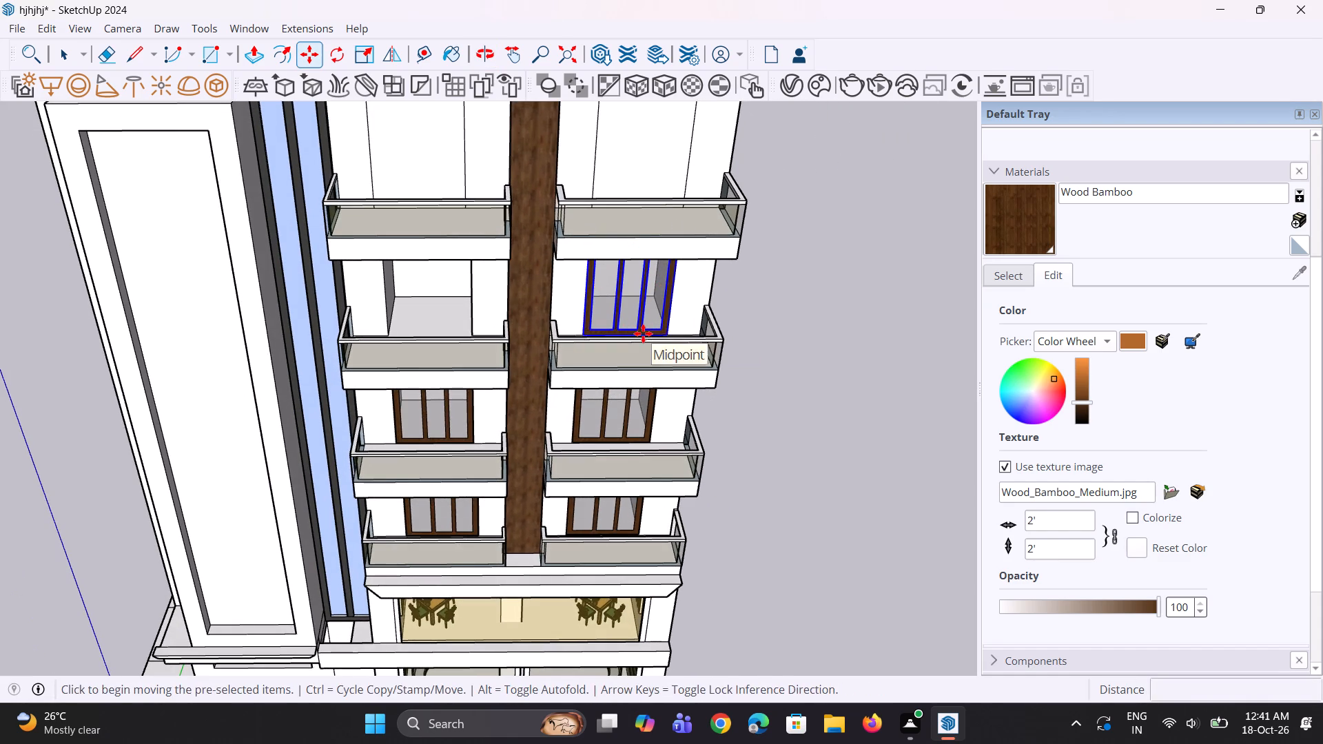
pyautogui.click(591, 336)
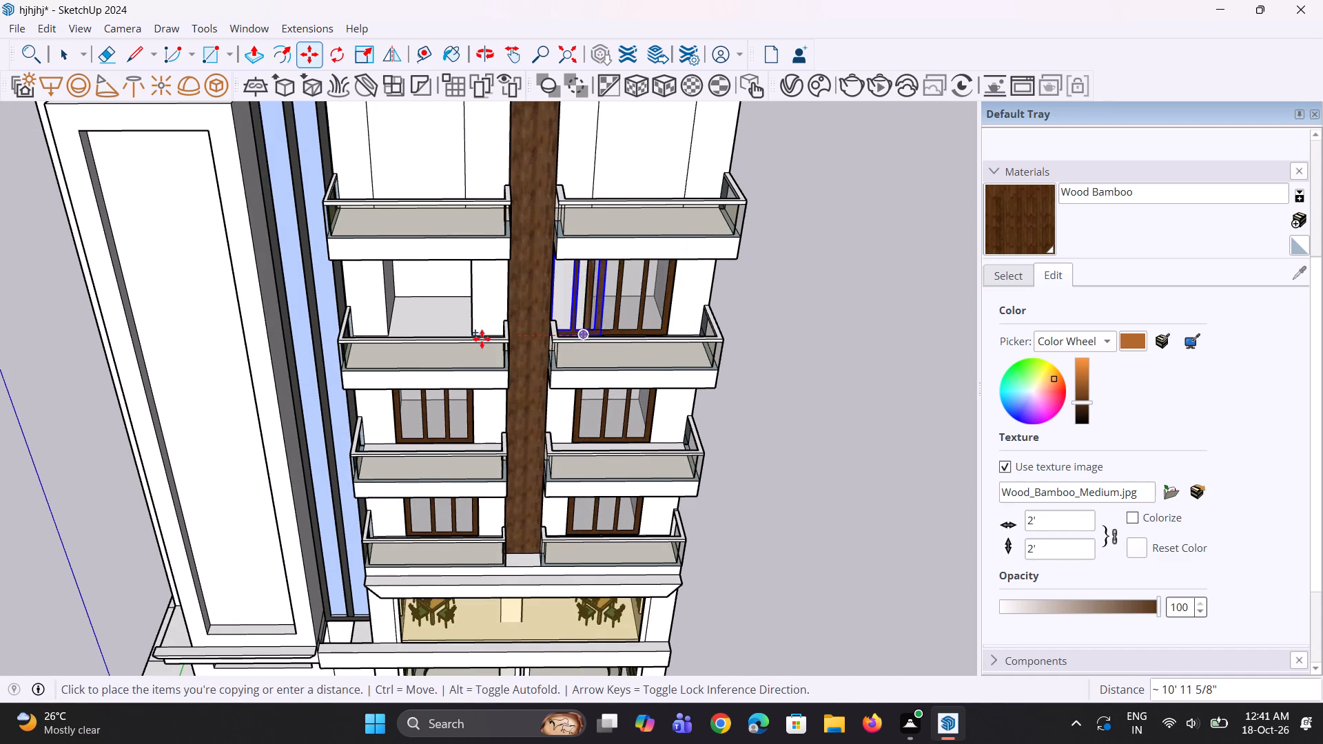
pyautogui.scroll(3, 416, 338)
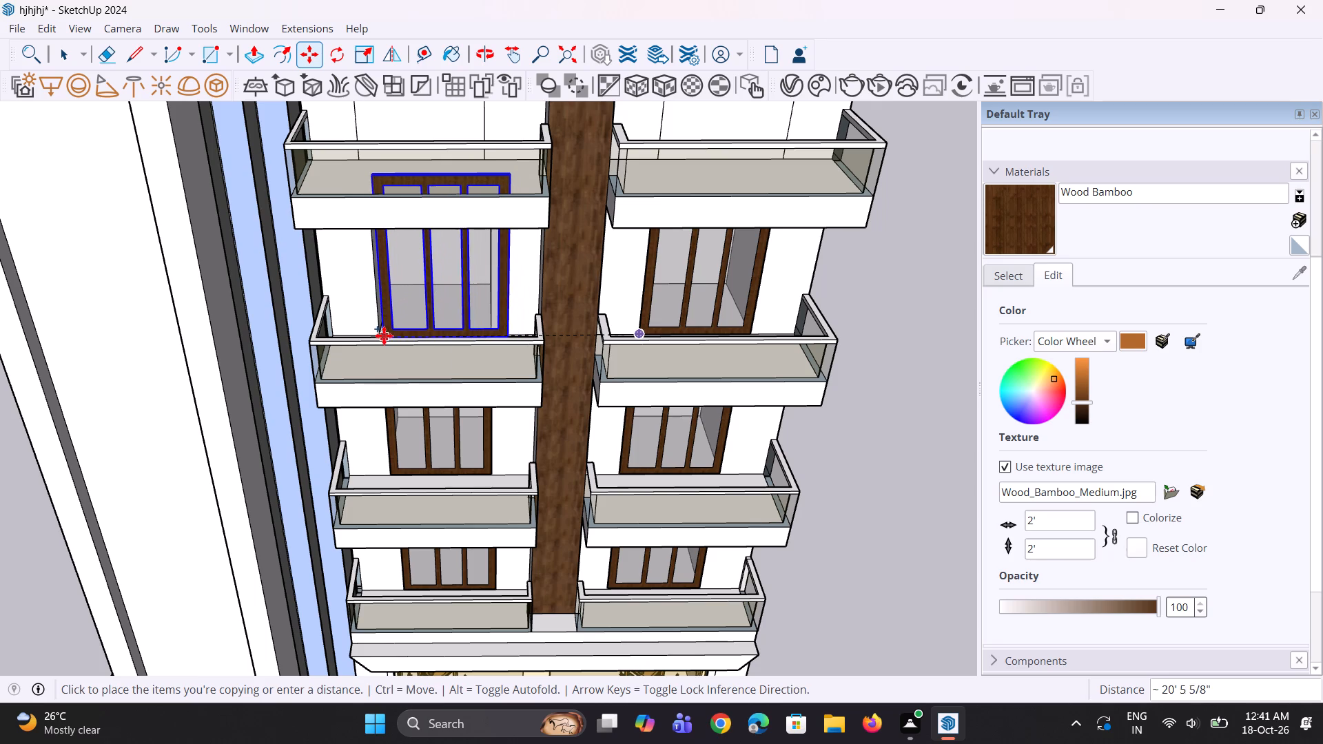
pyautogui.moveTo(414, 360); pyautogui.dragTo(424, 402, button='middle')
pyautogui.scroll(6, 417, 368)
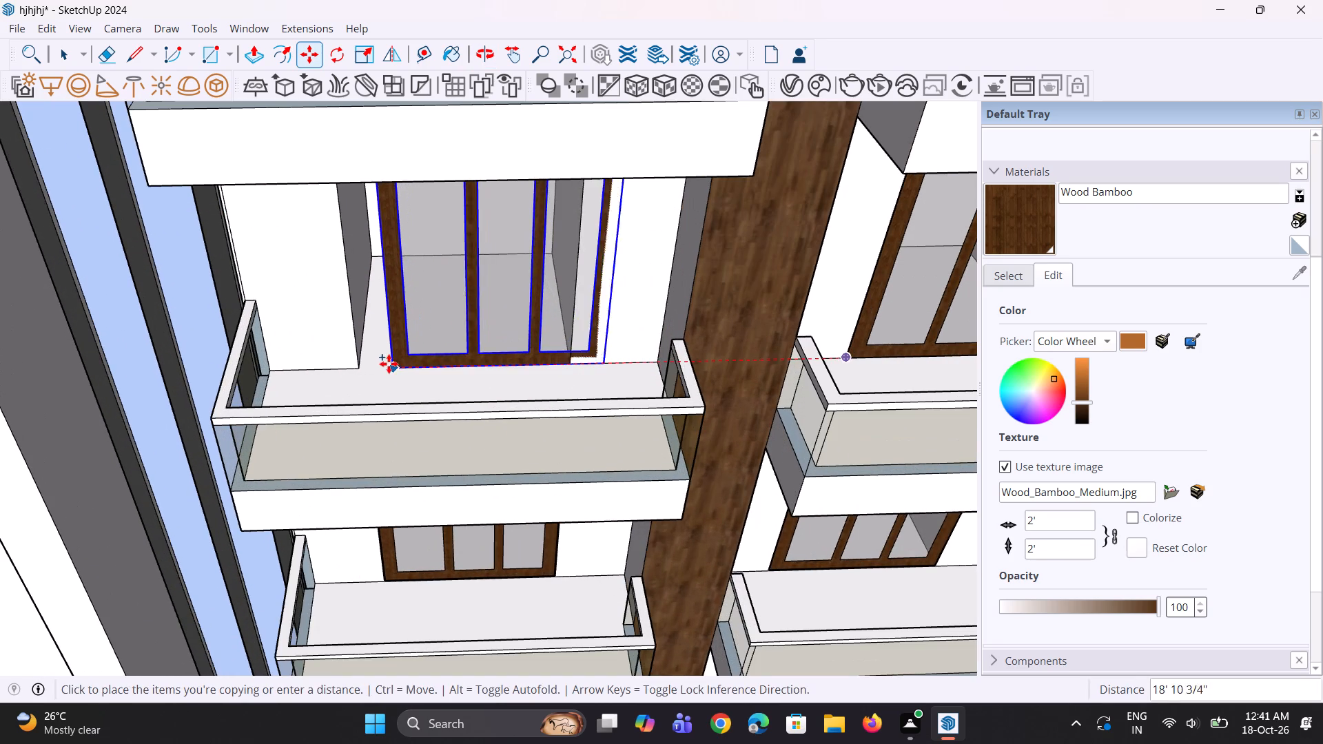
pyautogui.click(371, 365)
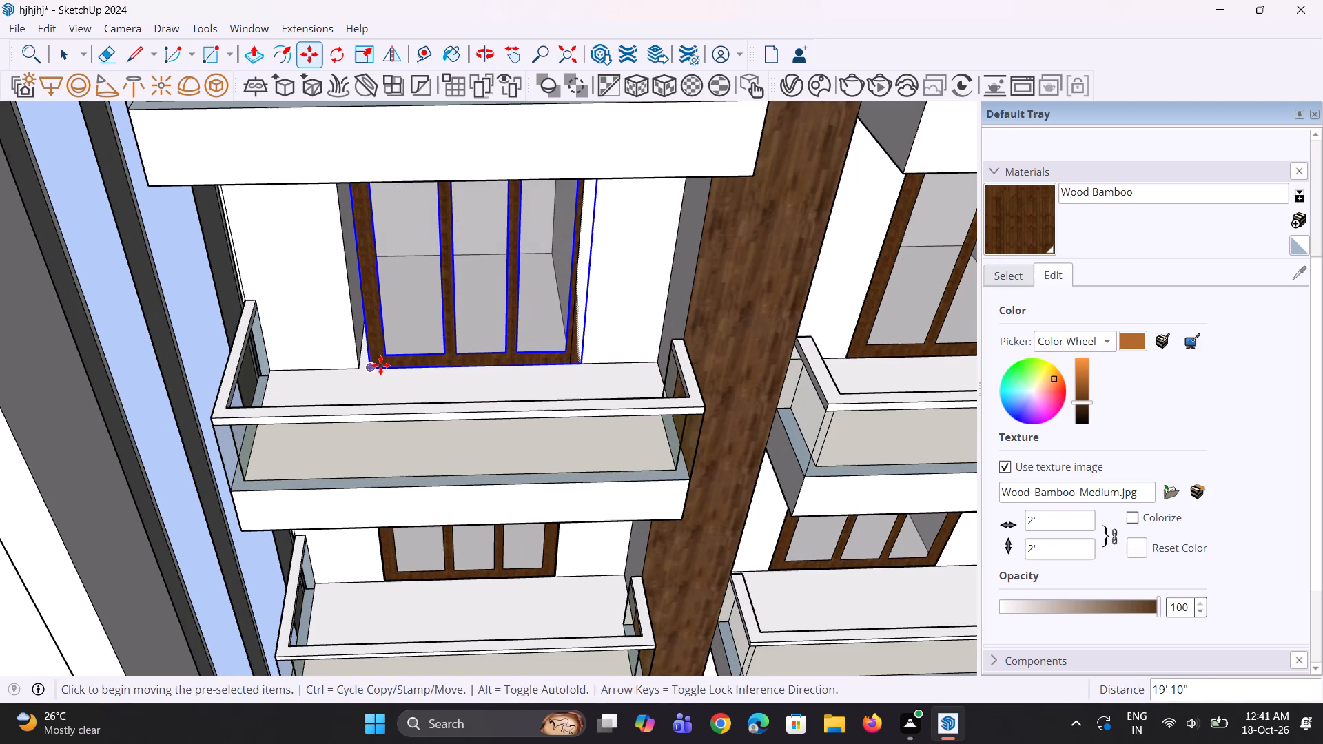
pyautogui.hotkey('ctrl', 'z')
# Copy the right-hand window about 20' 3 5/8" onto the lower outer corner of the opening behind the third-lowest left-hand balcony, and deselect it.
pyautogui.scroll(-8, 502, 387)
pyautogui.scroll(2, 770, 364)
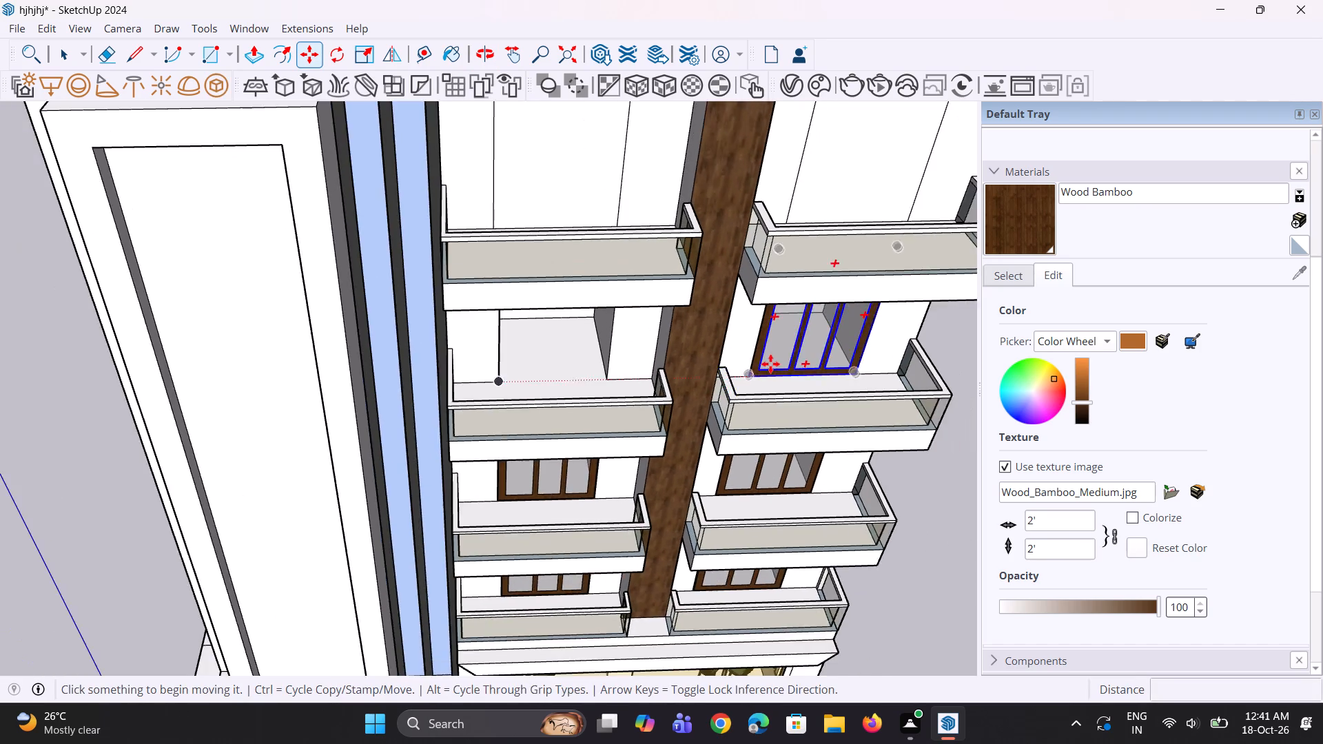
pyautogui.scroll(7, 770, 364)
pyautogui.click(746, 367)
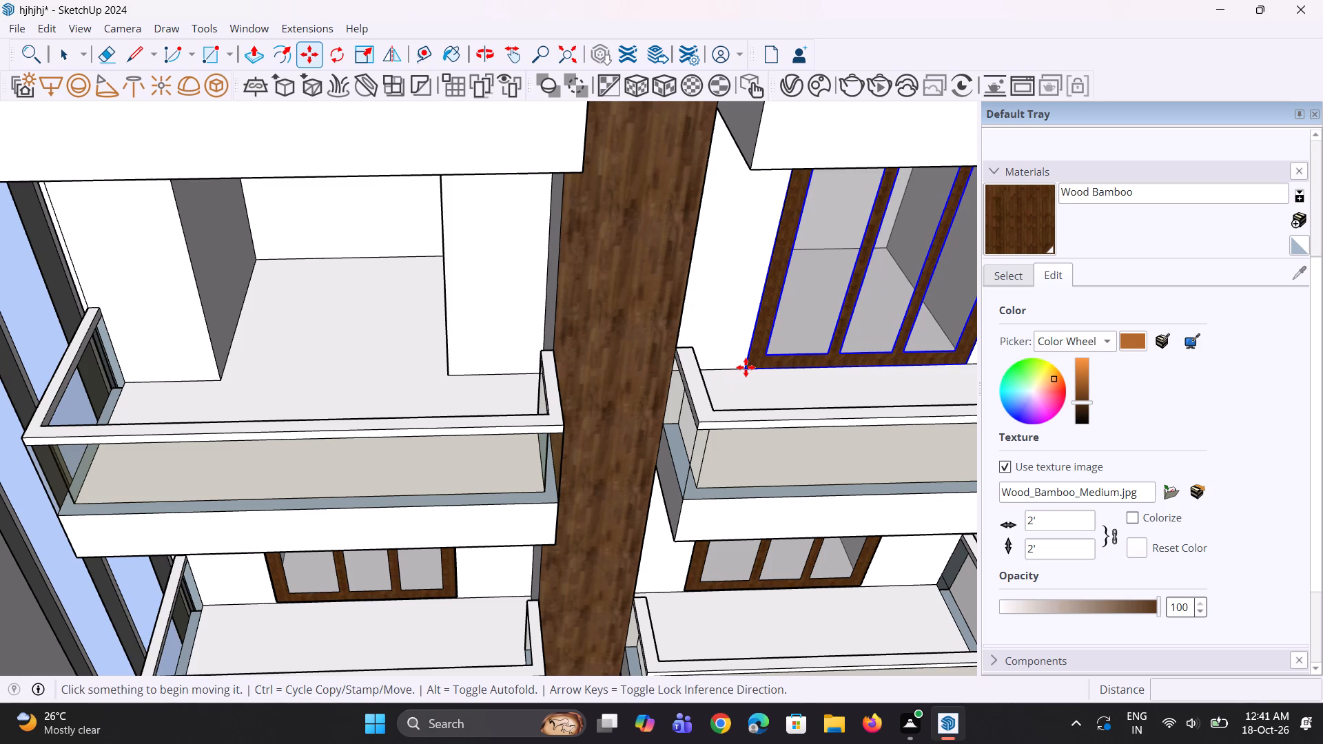
pyautogui.press('m')
pyautogui.click(746, 367)
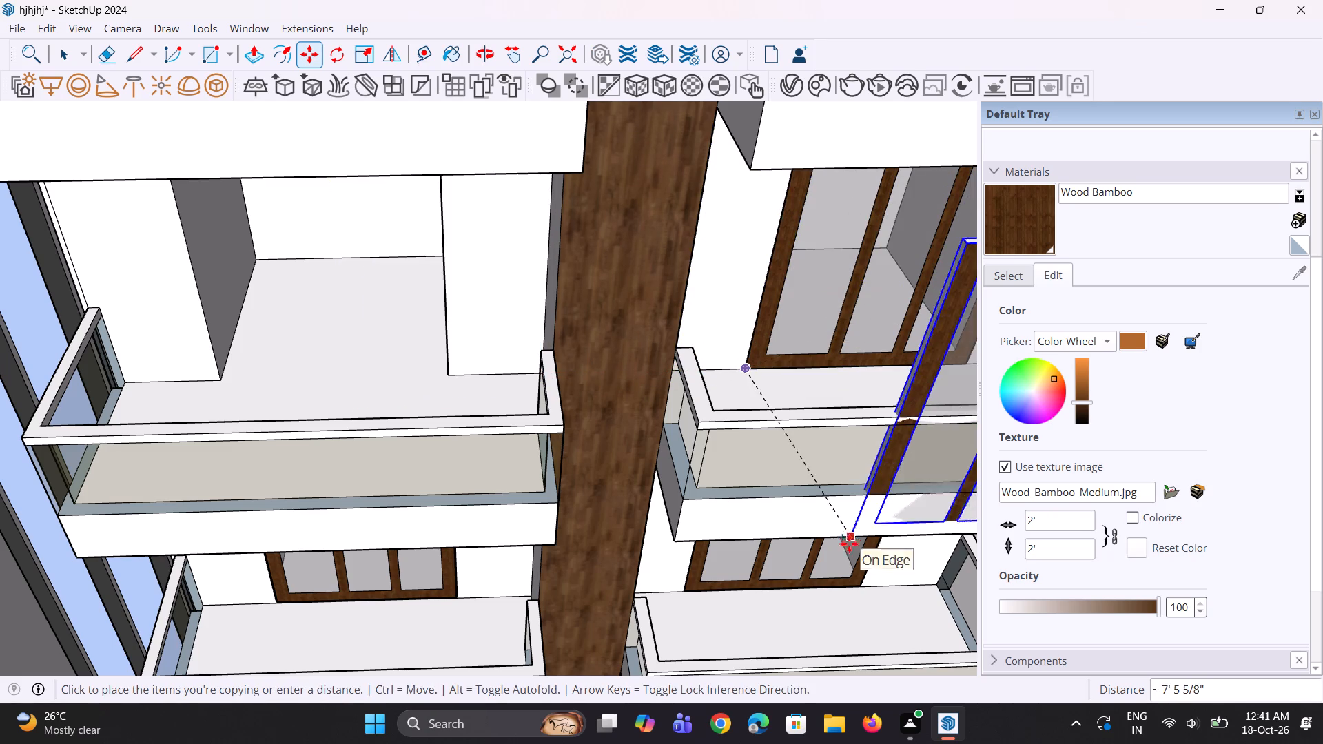
pyautogui.scroll(-6, 548, 532)
pyautogui.scroll(2, 366, 472)
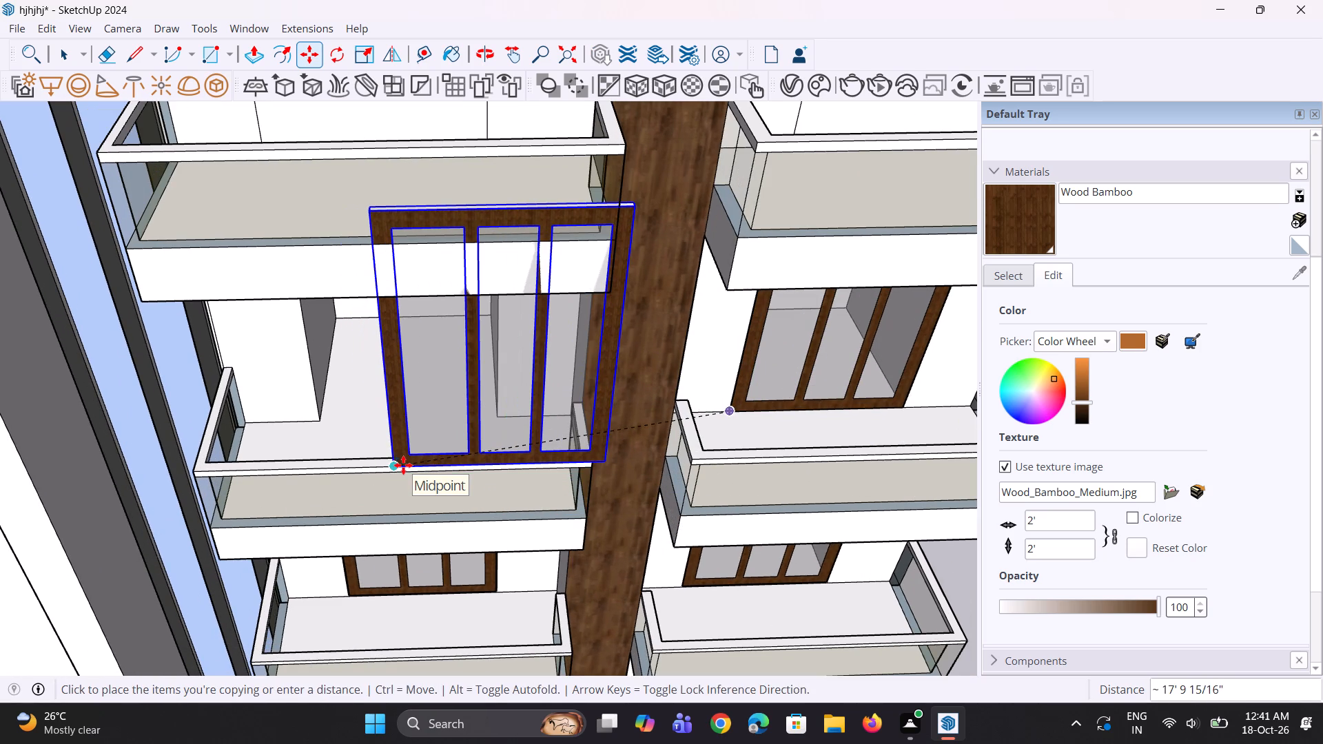
pyautogui.scroll(-3, 421, 458)
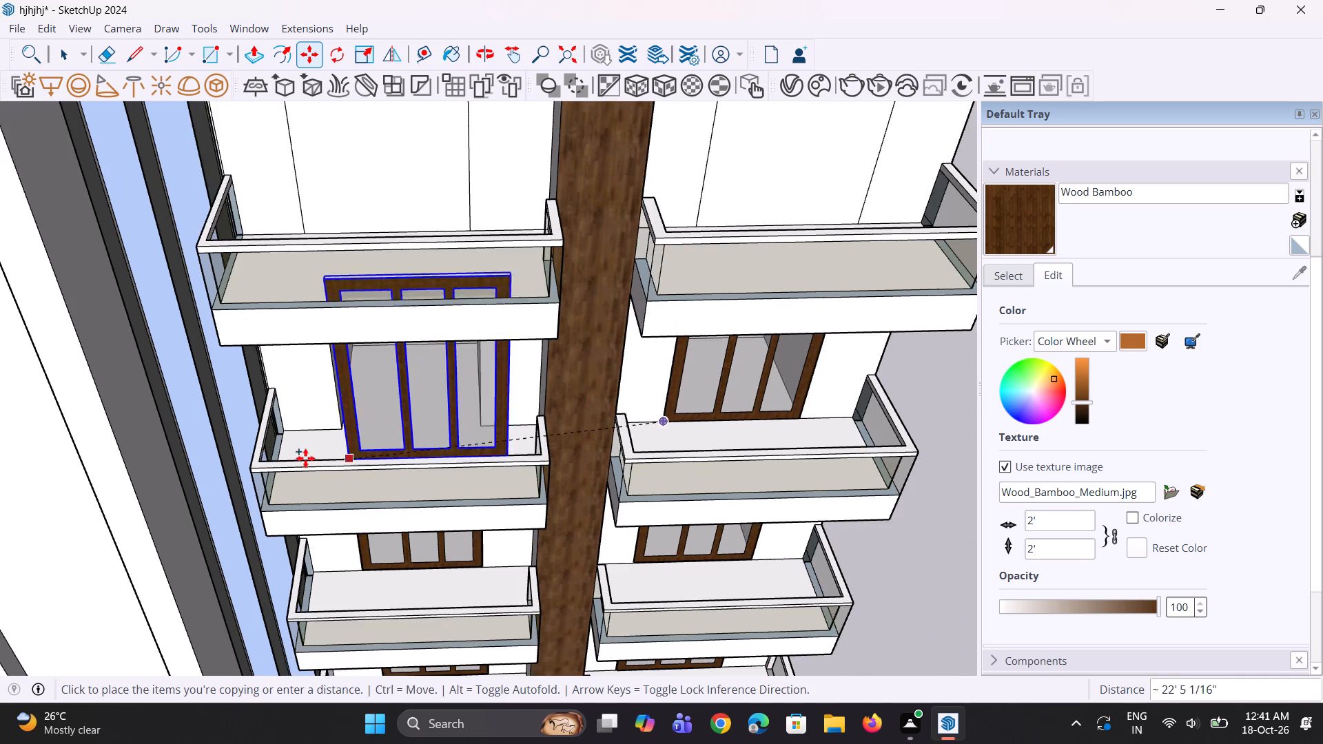
pyautogui.scroll(2, 305, 458)
pyautogui.scroll(4, 390, 442)
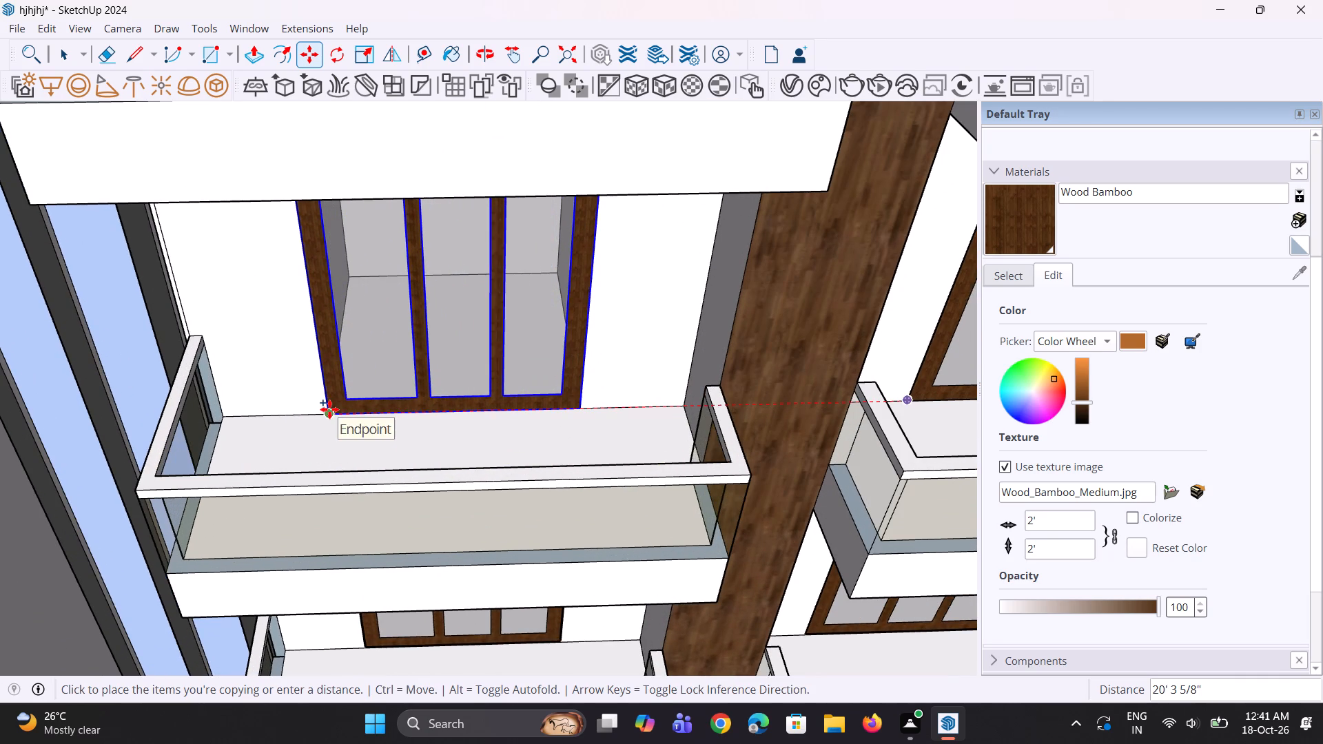
pyautogui.click(329, 409)
pyautogui.scroll(-8, 443, 462)
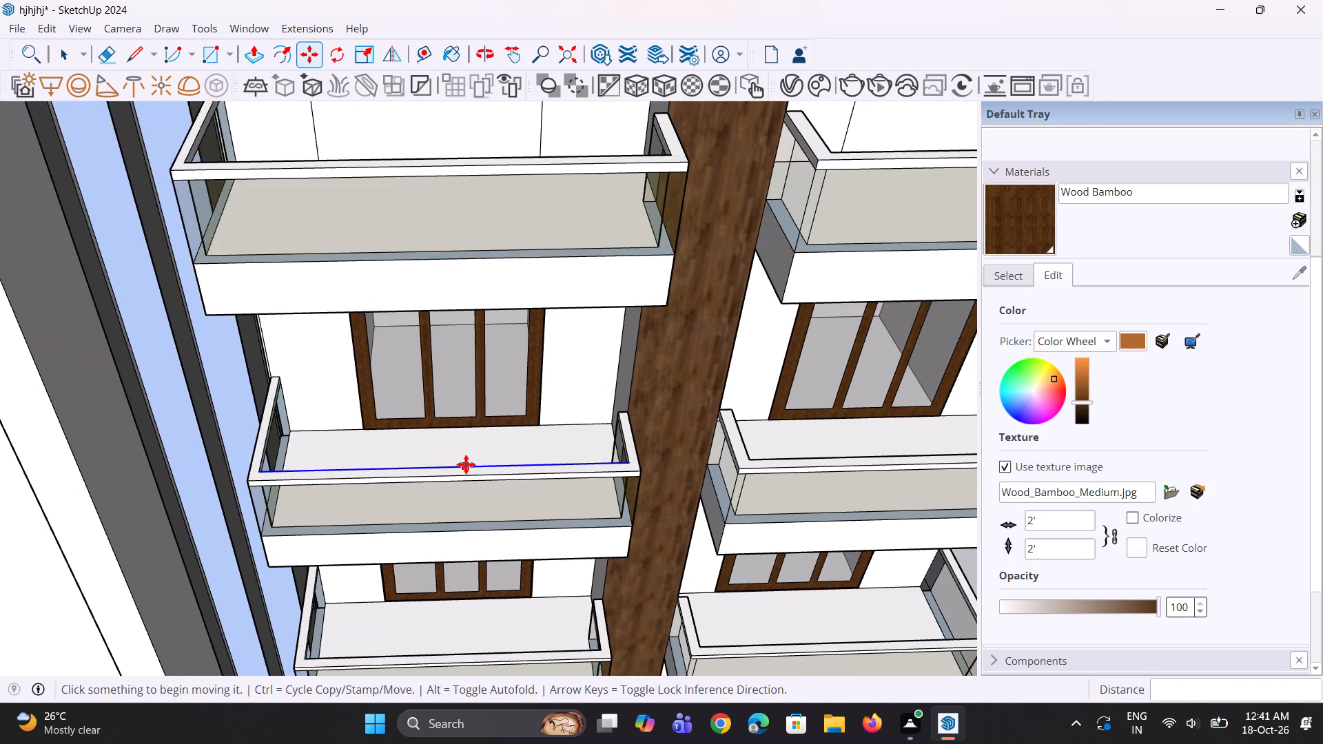
pyautogui.scroll(-4, 466, 464)
pyautogui.moveTo(466, 464); pyautogui.dragTo(453, 320, button='middle')
pyautogui.scroll(1, 429, 327)
pyautogui.scroll(-5, 412, 330)
pyautogui.press('space')
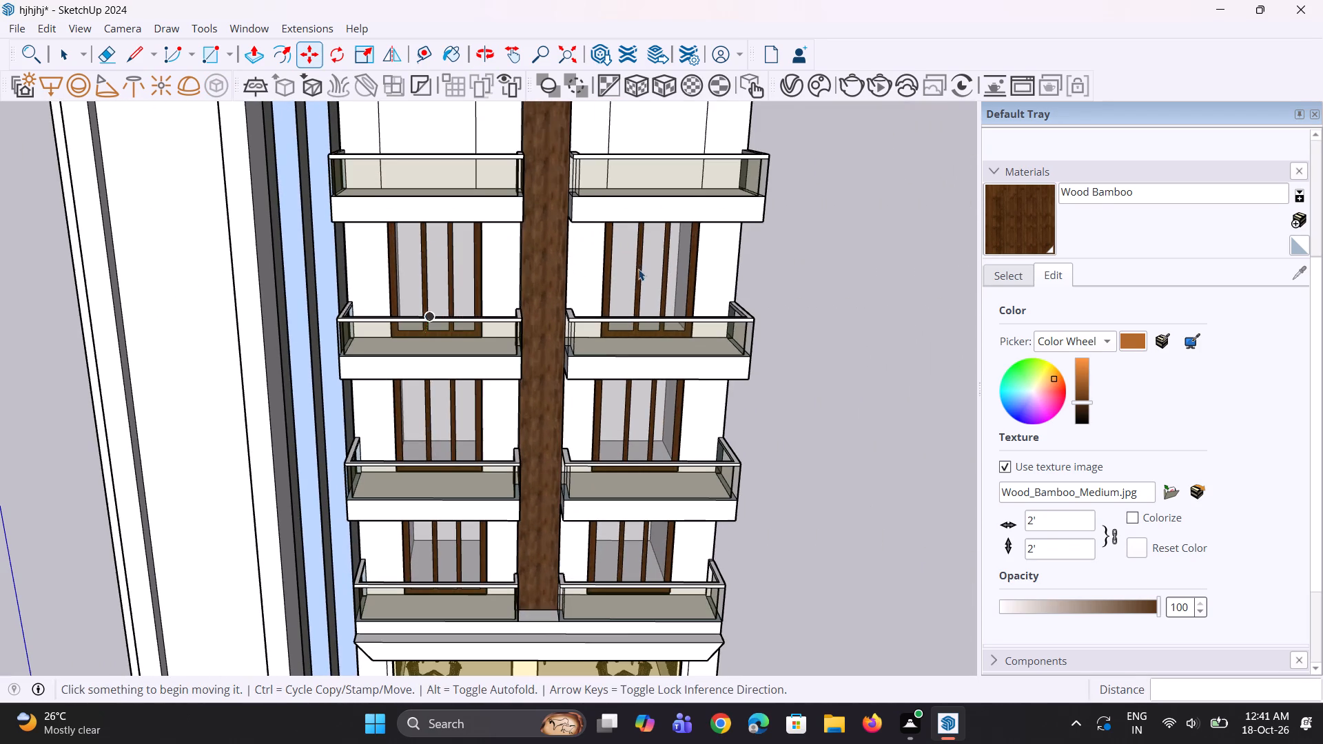
pyautogui.press('space')
pyautogui.click(813, 291)
# Select the central wall panel behind the topmost right-hand balcony.
pyautogui.scroll(-5, 562, 404)
pyautogui.moveTo(639, 359); pyautogui.dragTo(531, 370, button='middle')
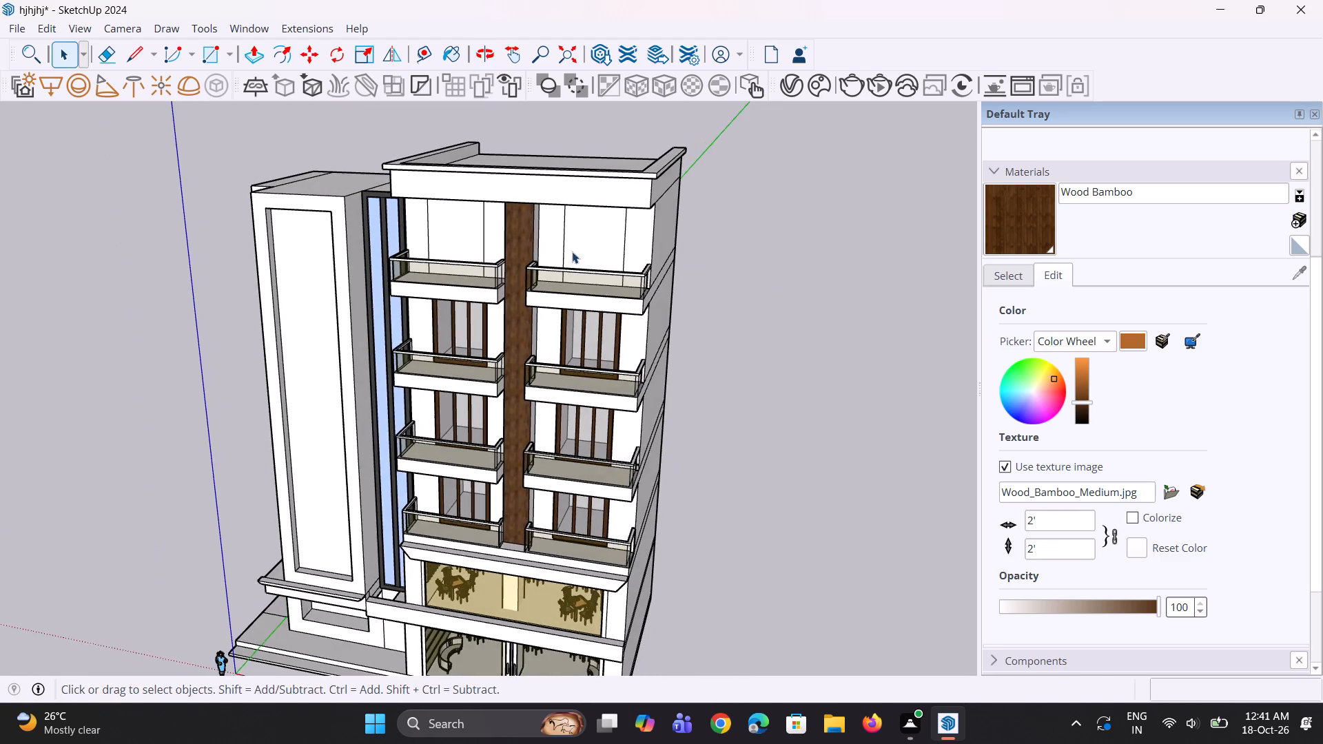
pyautogui.scroll(2, 582, 240)
pyautogui.click(585, 280)
pyautogui.click(597, 264)
pyautogui.scroll(2, 597, 264)
pyautogui.moveTo(595, 279); pyautogui.dragTo(593, 294, button='middle')
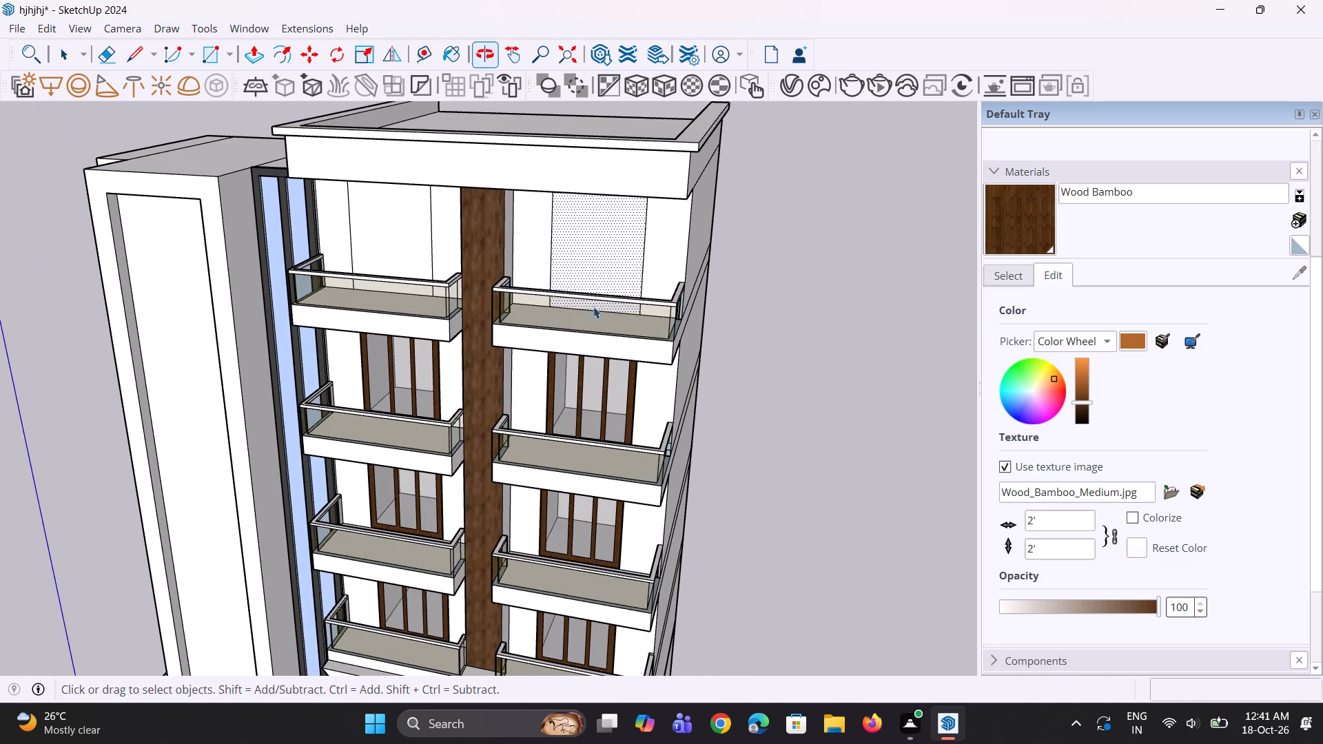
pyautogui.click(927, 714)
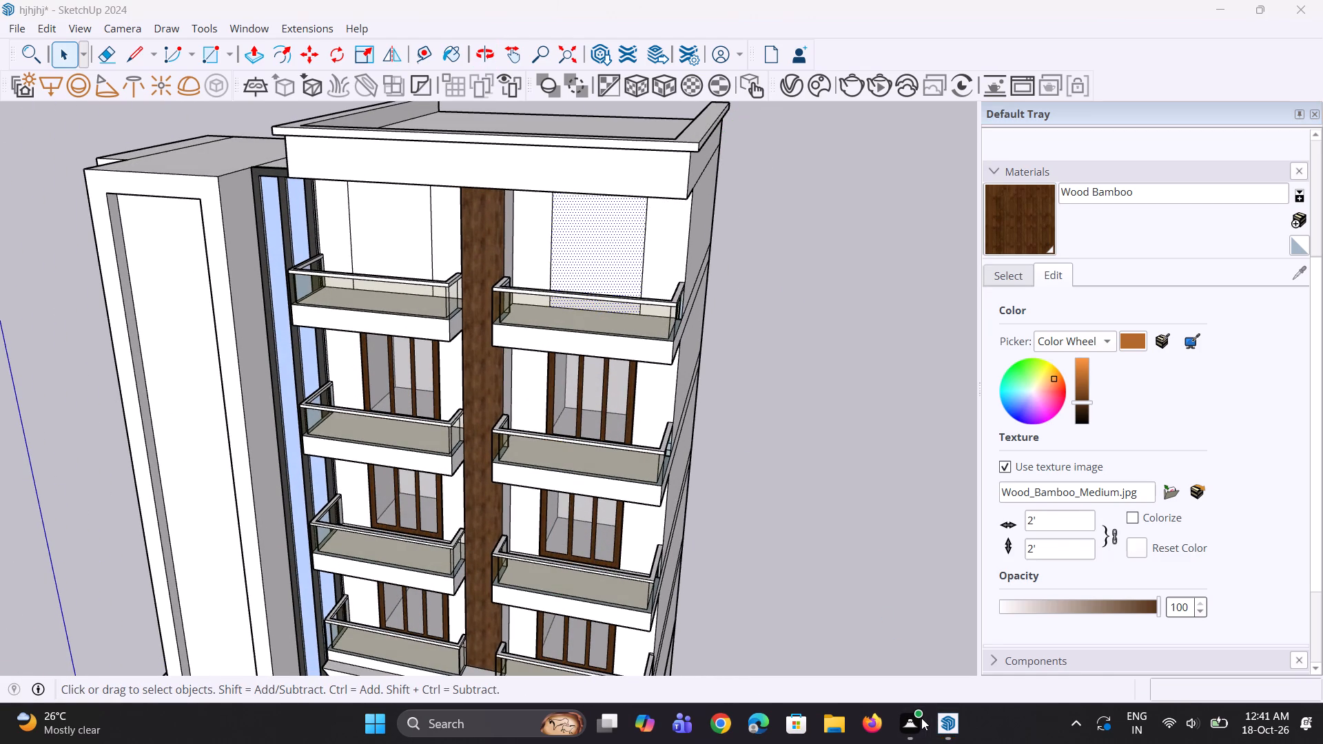
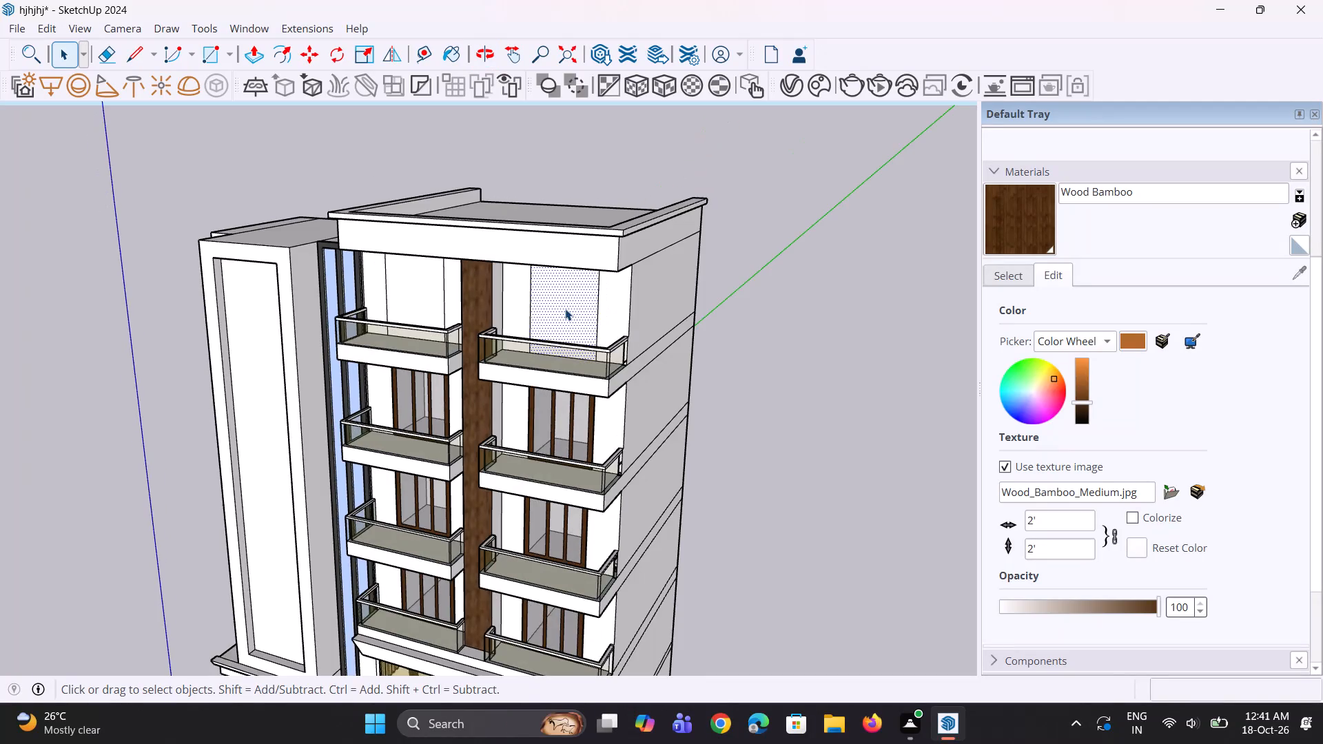
# Recess the central wall panels behind both topmost balconies by repeating the last Push/Pull distance, and deselect.
pyautogui.scroll(2, 565, 309)
pyautogui.press('p')
pyautogui.doubleClick(565, 308)
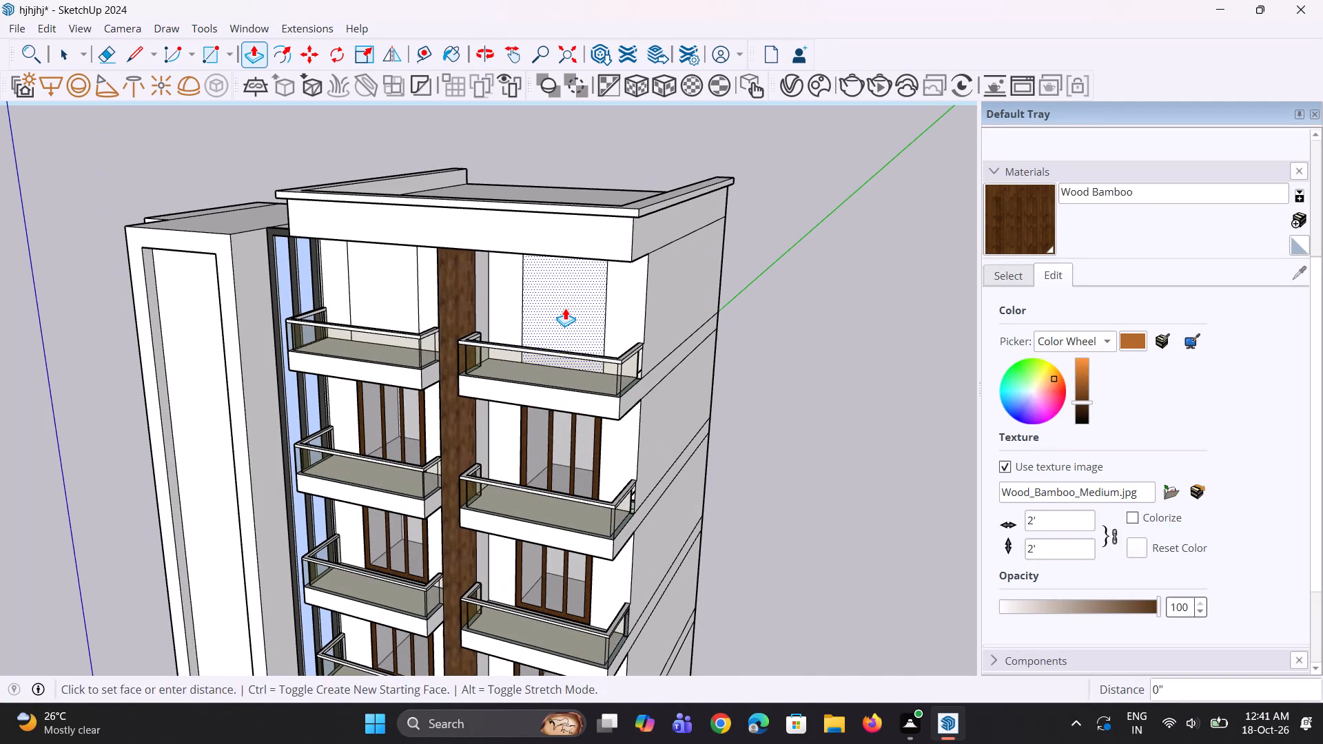
pyautogui.doubleClick(382, 307)
pyautogui.scroll(1, 470, 370)
pyautogui.moveTo(473, 372); pyautogui.dragTo(571, 357, button='middle')
pyautogui.press('space')
pyautogui.press('space')
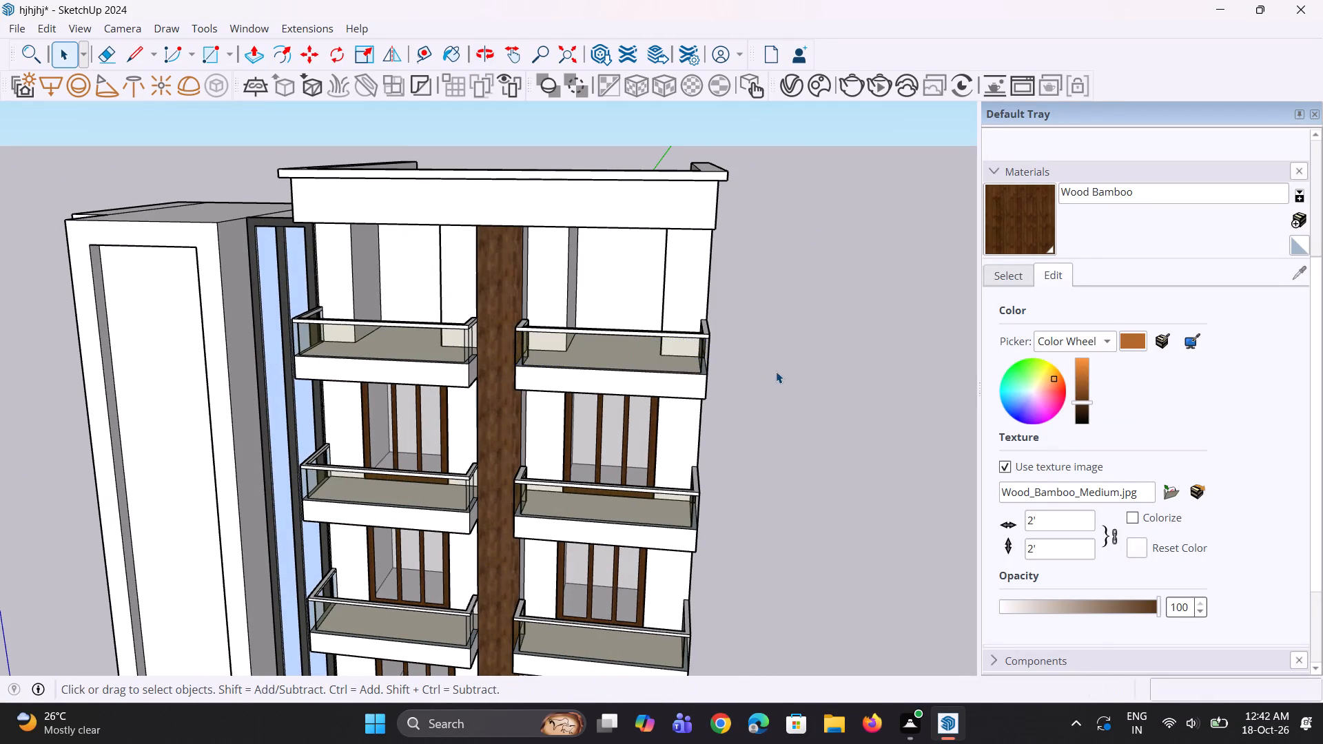
pyautogui.click(776, 371)
# Copy the window behind the second-highest right-hand balcony up onto the lower inner corner of the topmost right-hand opening.
pyautogui.scroll(-5, 580, 352)
pyautogui.moveTo(578, 353); pyautogui.dragTo(595, 439, button='middle')
pyautogui.scroll(3, 568, 400)
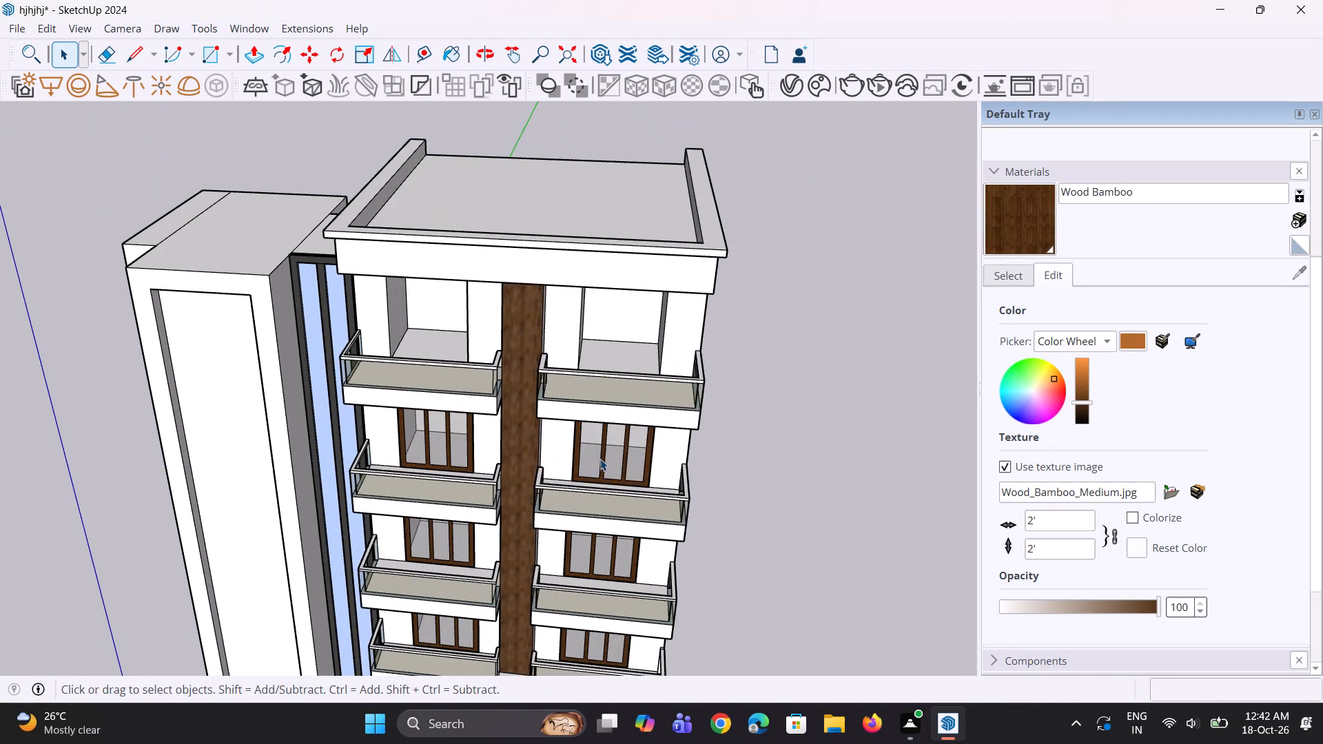
pyautogui.click(605, 468)
pyautogui.press('m')
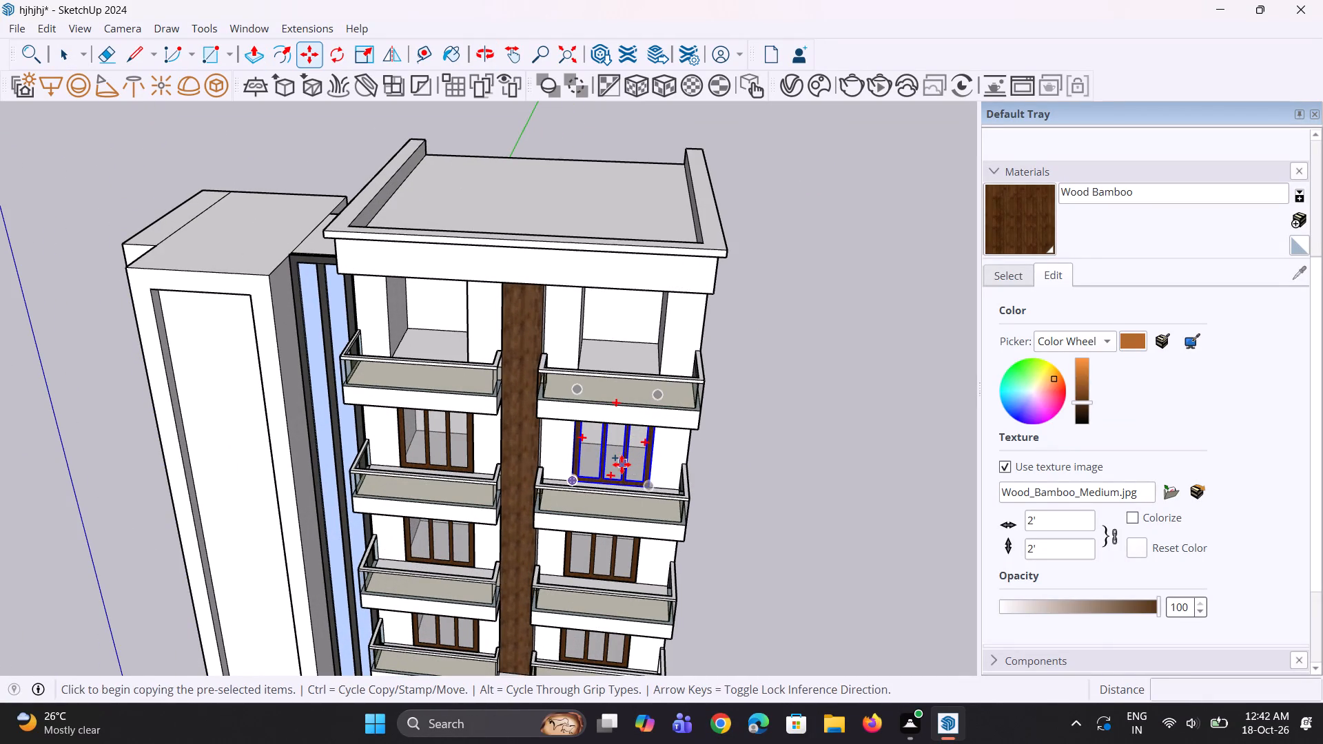
pyautogui.click(580, 482)
pyautogui.scroll(3, 606, 365)
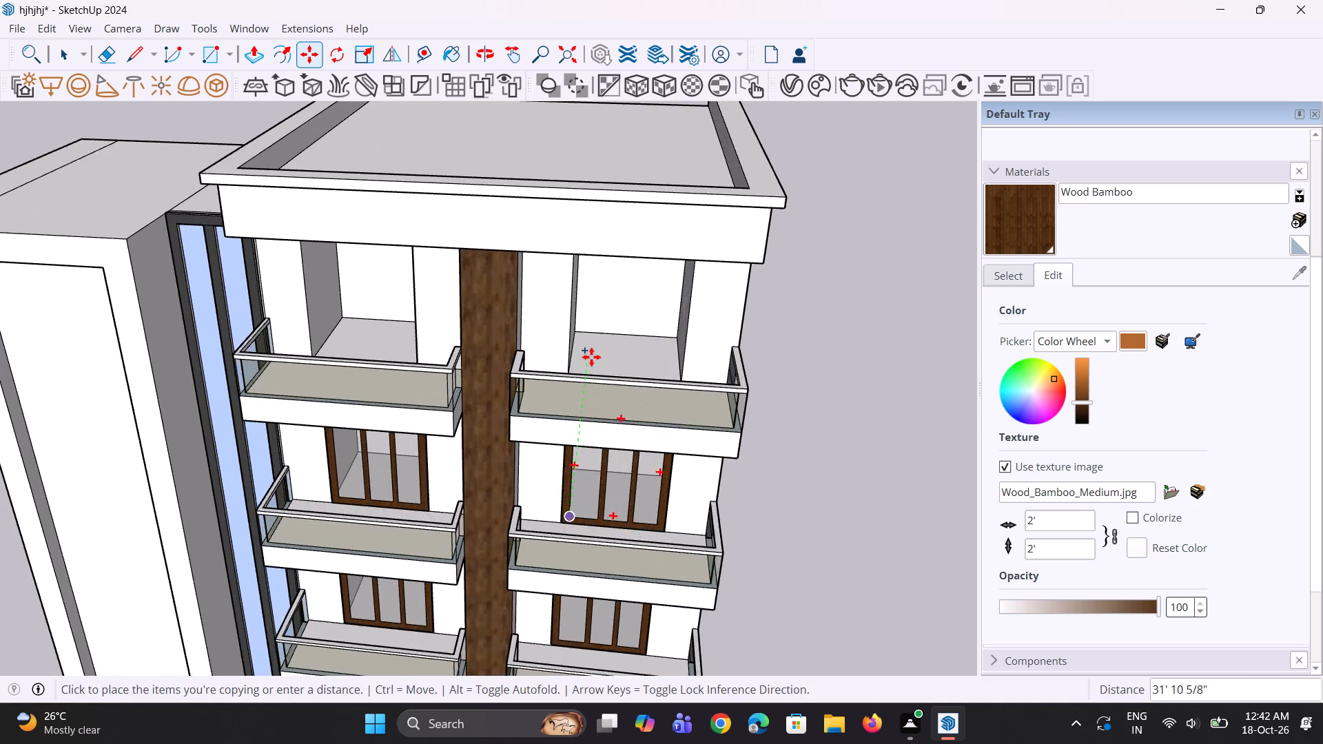
pyautogui.scroll(3, 591, 357)
pyautogui.moveTo(583, 414); pyautogui.dragTo(588, 485, button='middle')
pyautogui.scroll(3, 587, 430)
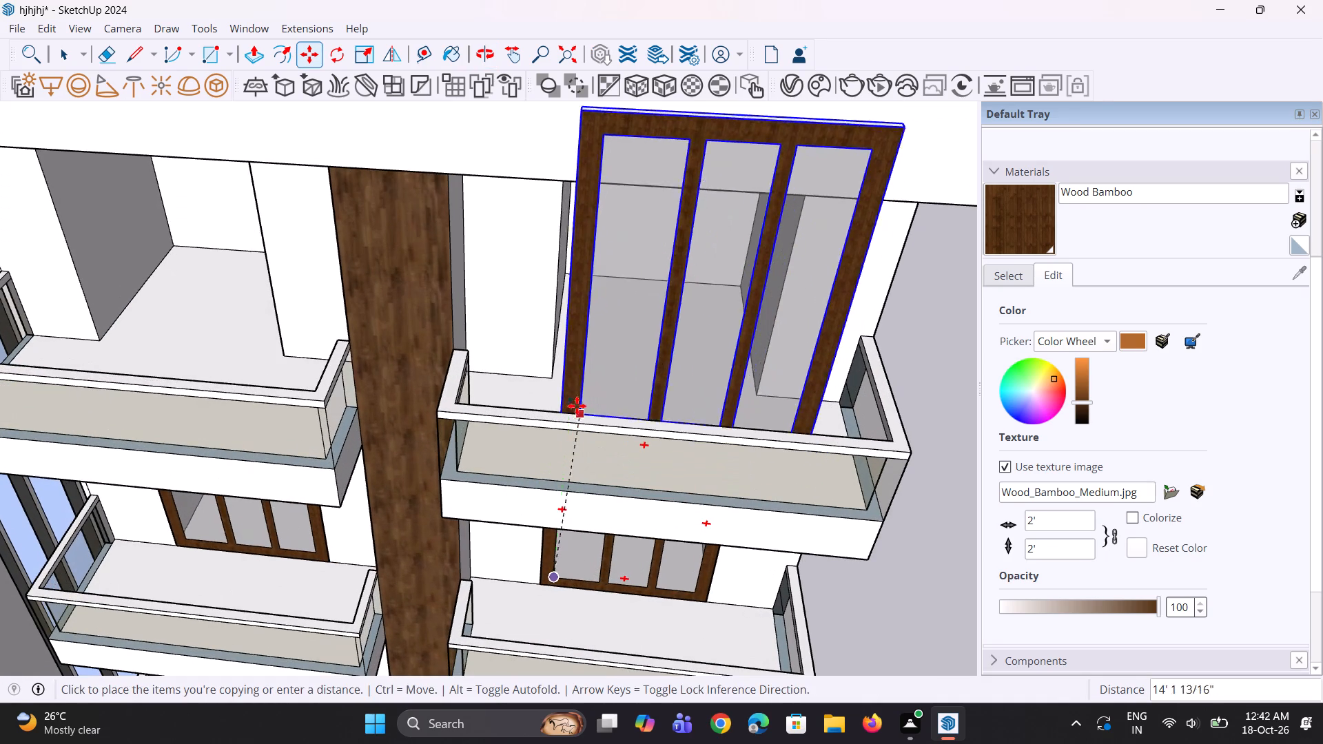
pyautogui.click(564, 383)
pyautogui.moveTo(644, 433); pyautogui.dragTo(617, 383, button='middle')
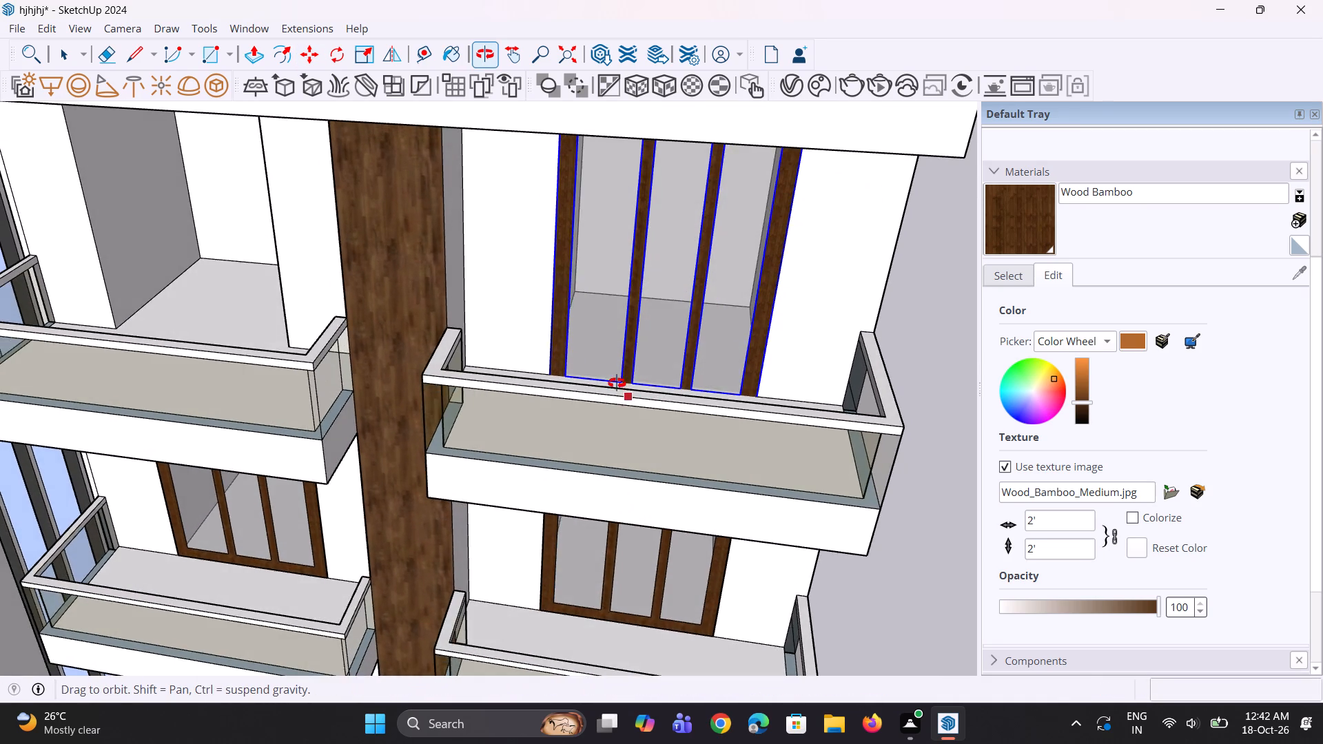
pyautogui.moveTo(617, 383); pyautogui.dragTo(560, 358, button='middle')
pyautogui.scroll(-5, 601, 363)
pyautogui.moveTo(657, 293); pyautogui.dragTo(659, 200, button='middle')
pyautogui.scroll(2, 735, 143)
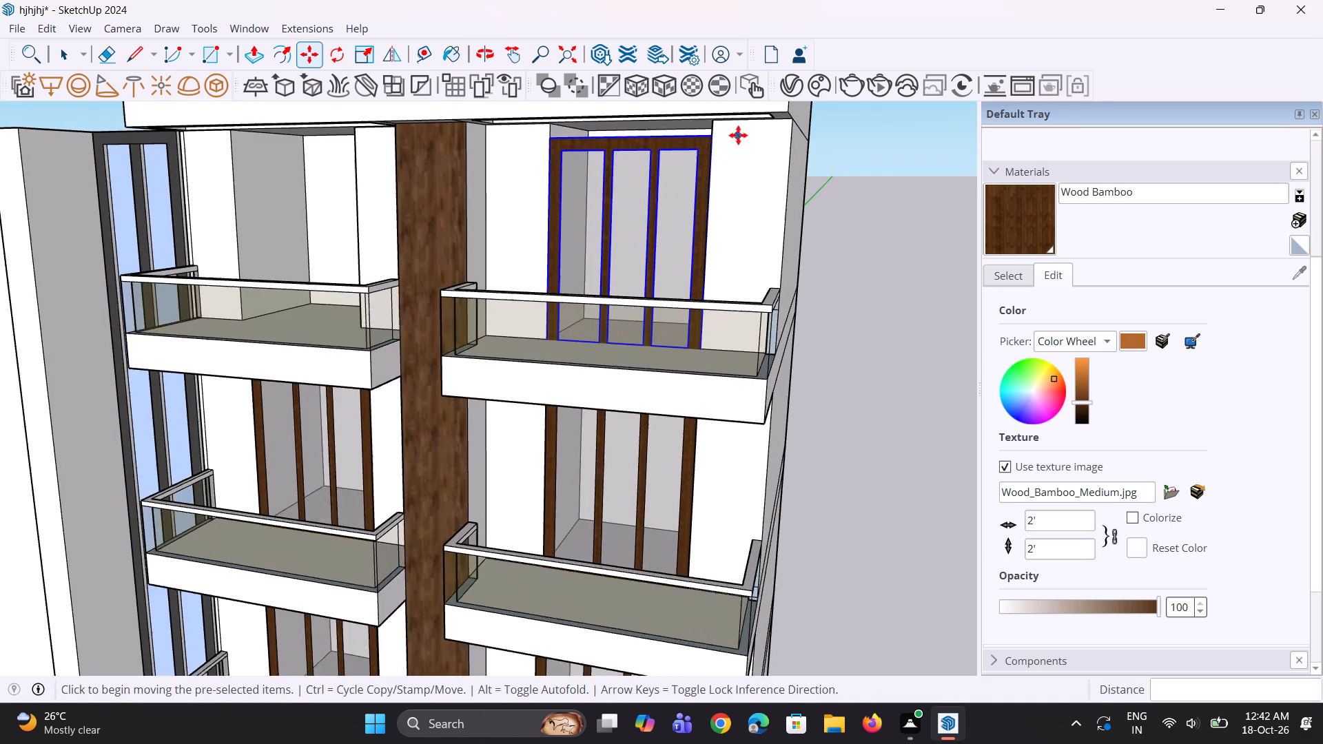
# Move the copied window up by its upper outer corner onto the matching corner of the topmost right-hand opening, and deselect it.
pyautogui.scroll(3, 733, 132)
pyautogui.scroll(-4, 675, 225)
pyautogui.scroll(6, 683, 166)
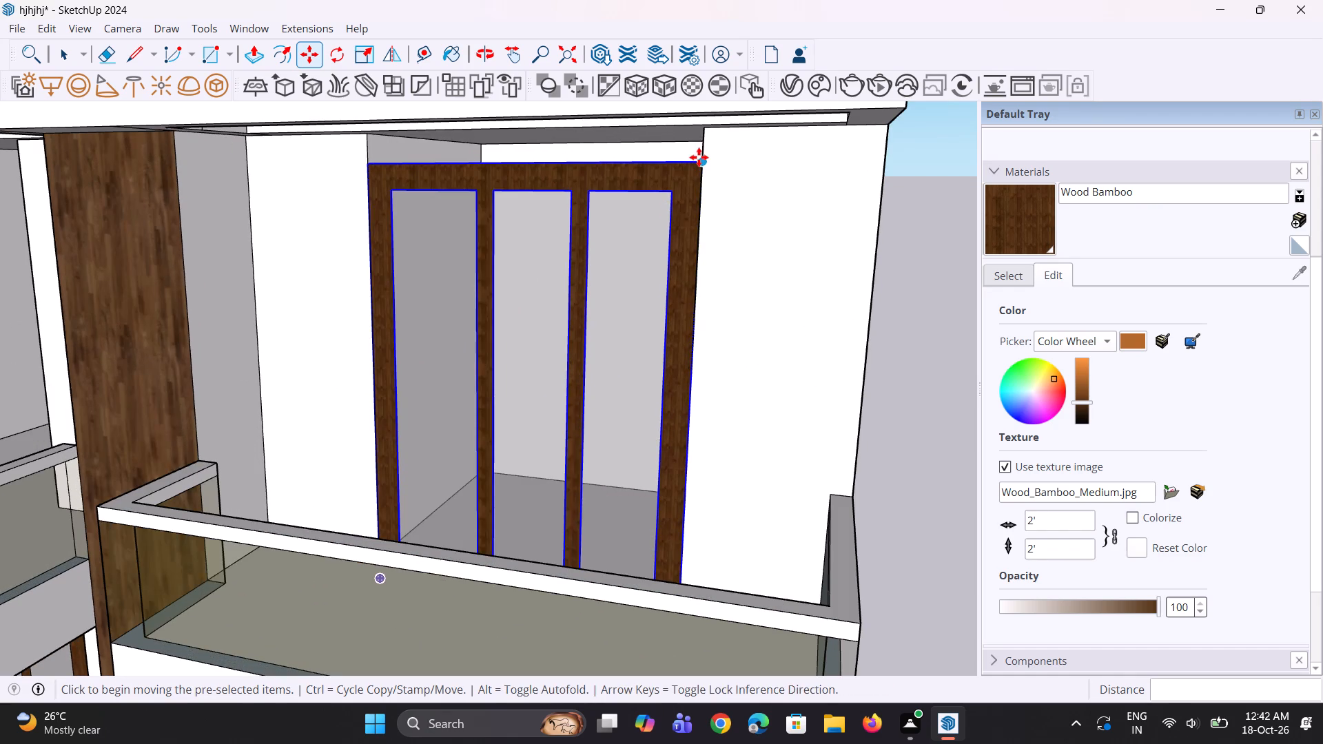
pyautogui.click(699, 157)
pyautogui.click(701, 134)
pyautogui.moveTo(668, 247); pyautogui.dragTo(684, 346, button='middle')
pyautogui.scroll(-5, 636, 330)
pyautogui.scroll(4, 783, 530)
pyautogui.scroll(2, 575, 475)
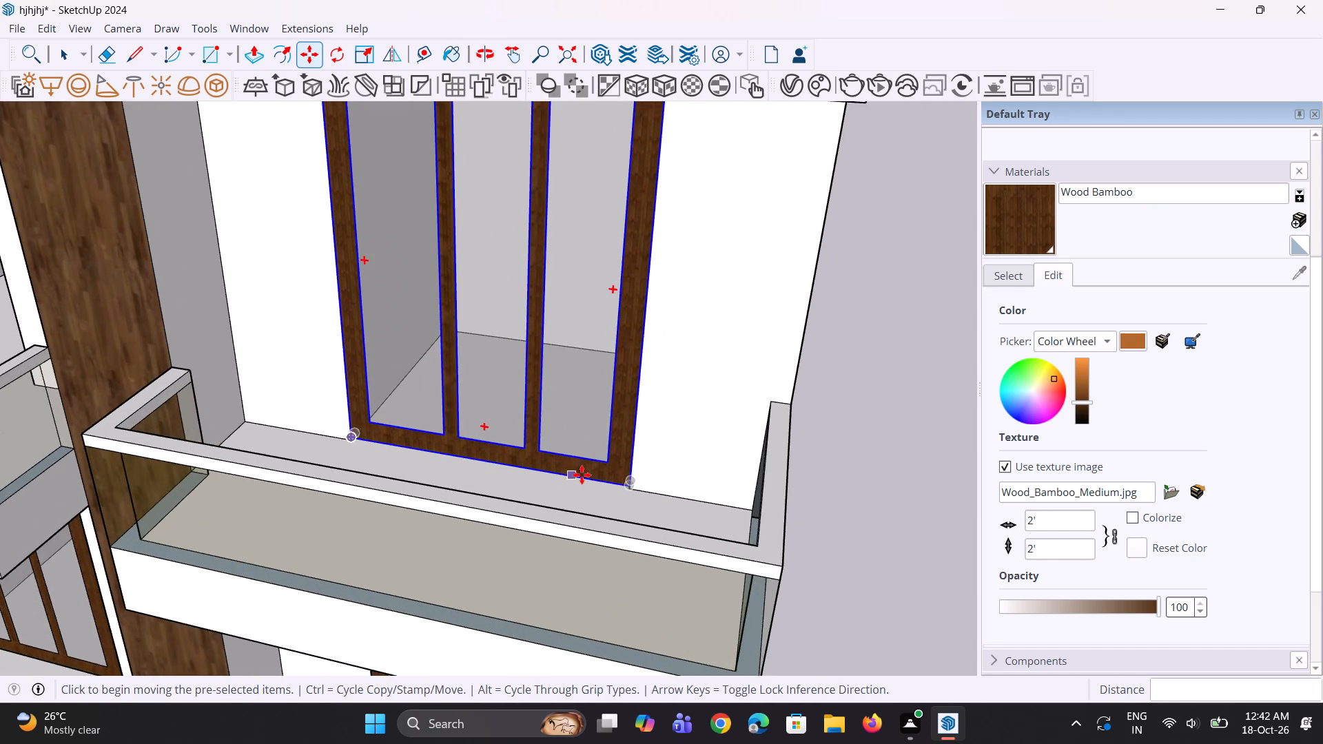
pyautogui.scroll(7, 582, 475)
pyautogui.moveTo(611, 501); pyautogui.dragTo(693, 501, button='middle')
pyautogui.scroll(-9, 566, 484)
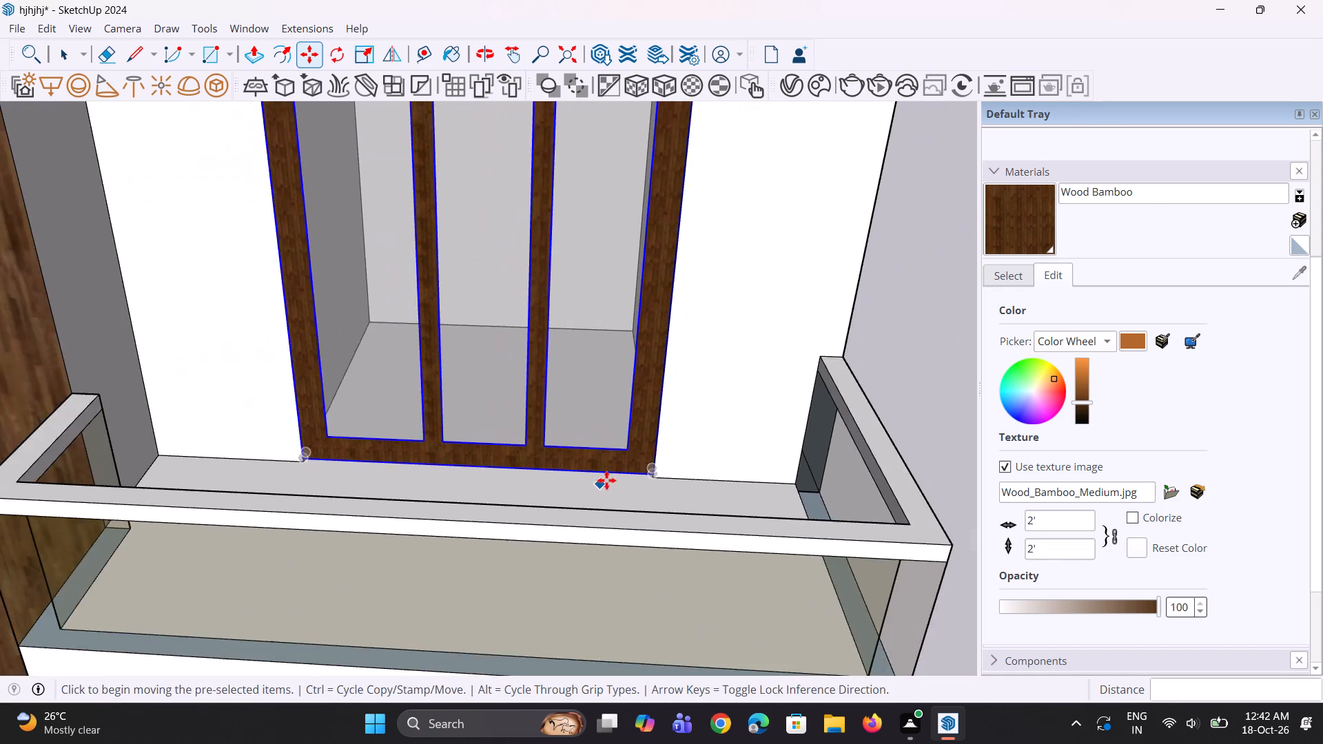
pyautogui.scroll(-6, 606, 462)
pyautogui.press('space')
pyautogui.click(936, 458)
# Copy the topmost right-hand window about 20' 9 3/8" onto the lower outer corner of the topmost left-hand opening, and deselect it.
pyautogui.click(568, 453)
pyautogui.moveTo(515, 461); pyautogui.dragTo(611, 480, button='middle')
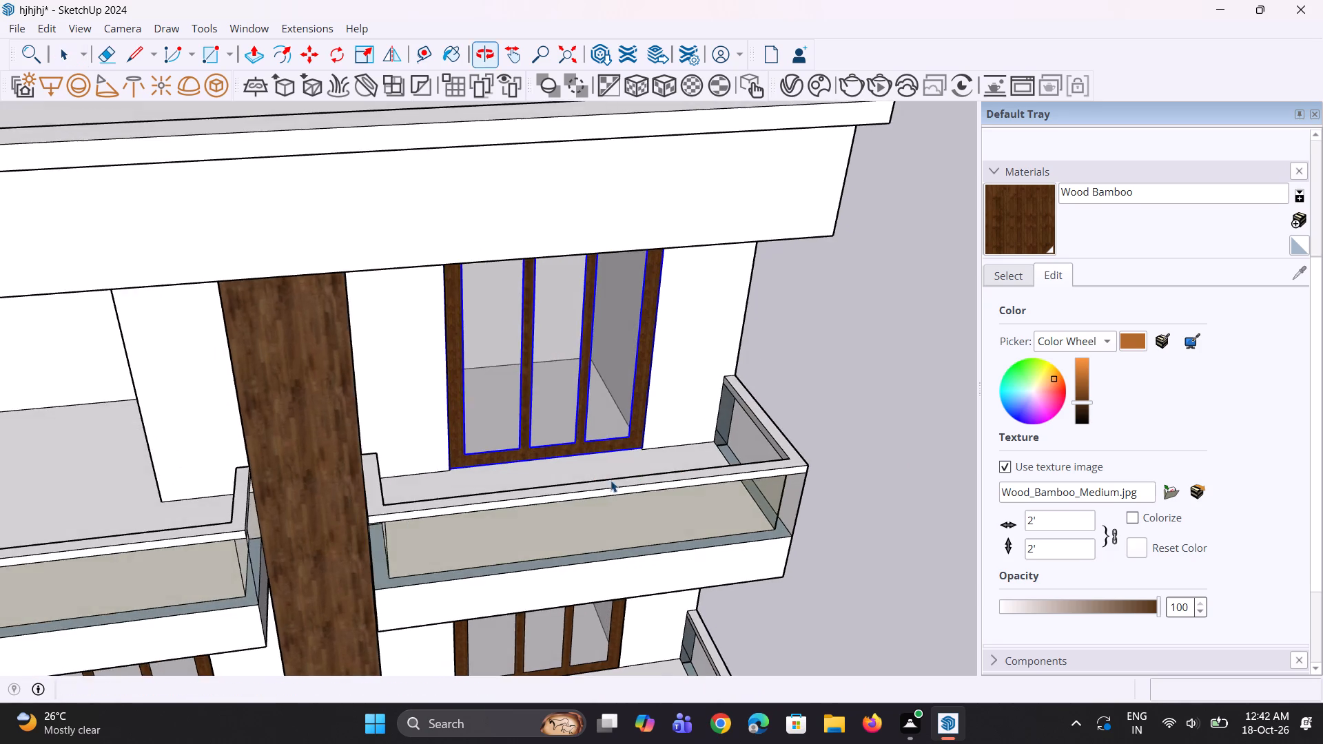
pyautogui.scroll(-5, 612, 470)
pyautogui.press('m')
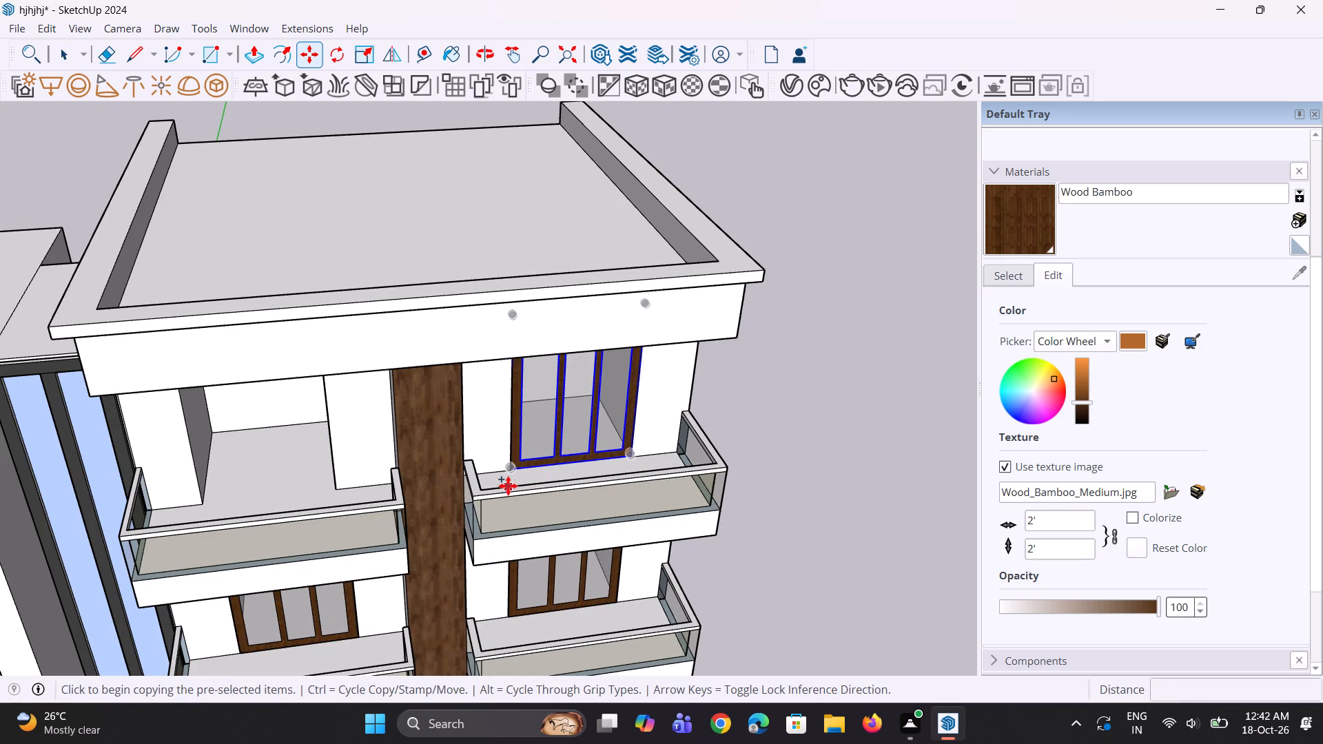
pyautogui.click(508, 475)
pyautogui.scroll(1, 298, 487)
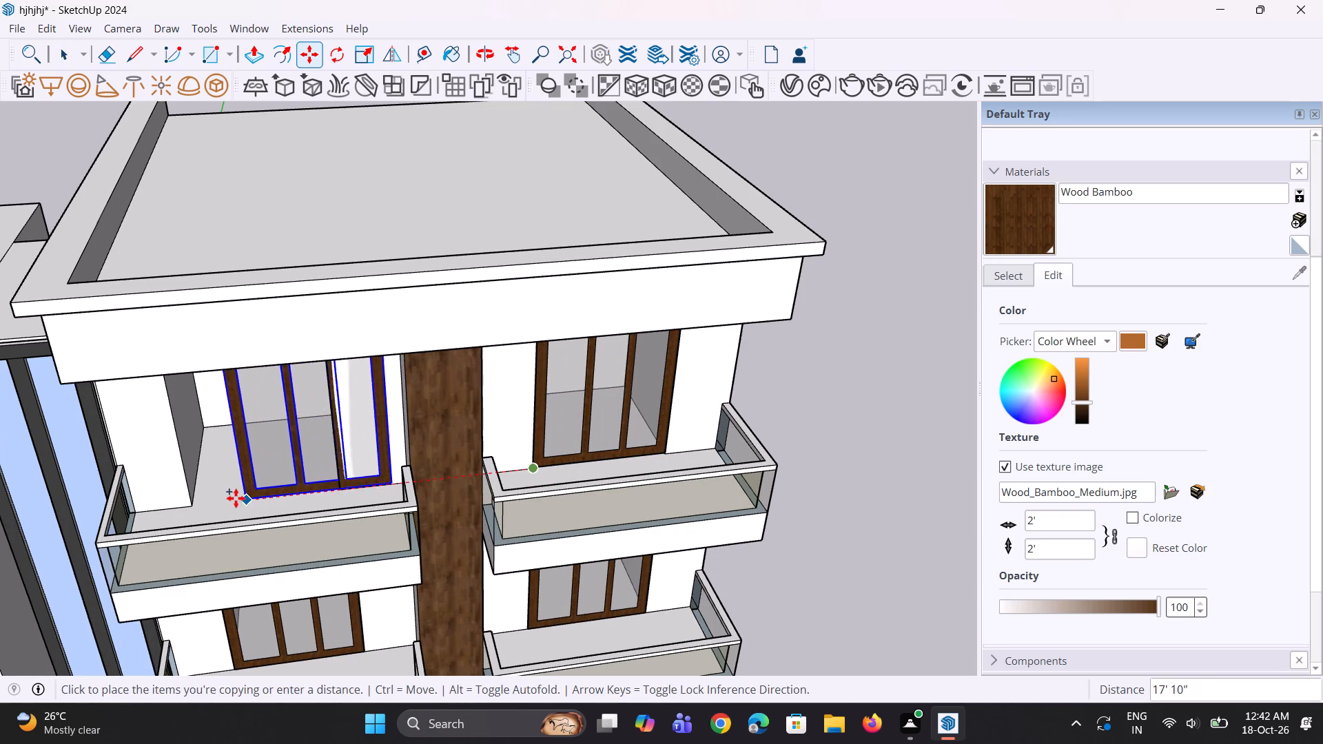
pyautogui.click(196, 505)
pyautogui.moveTo(341, 436); pyautogui.dragTo(346, 433, button='middle')
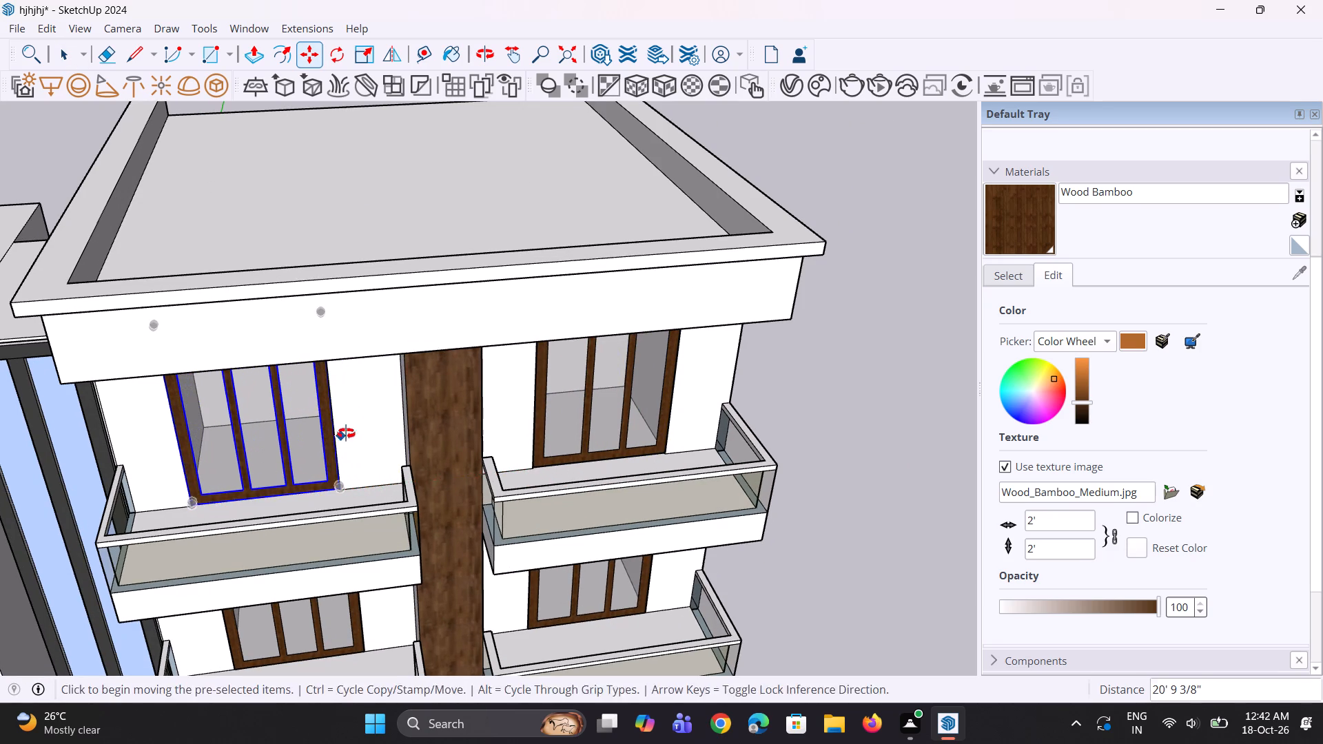
pyautogui.moveTo(346, 433); pyautogui.dragTo(383, 307, button='middle')
pyautogui.press('space')
pyautogui.press('space')
pyautogui.click(905, 342)
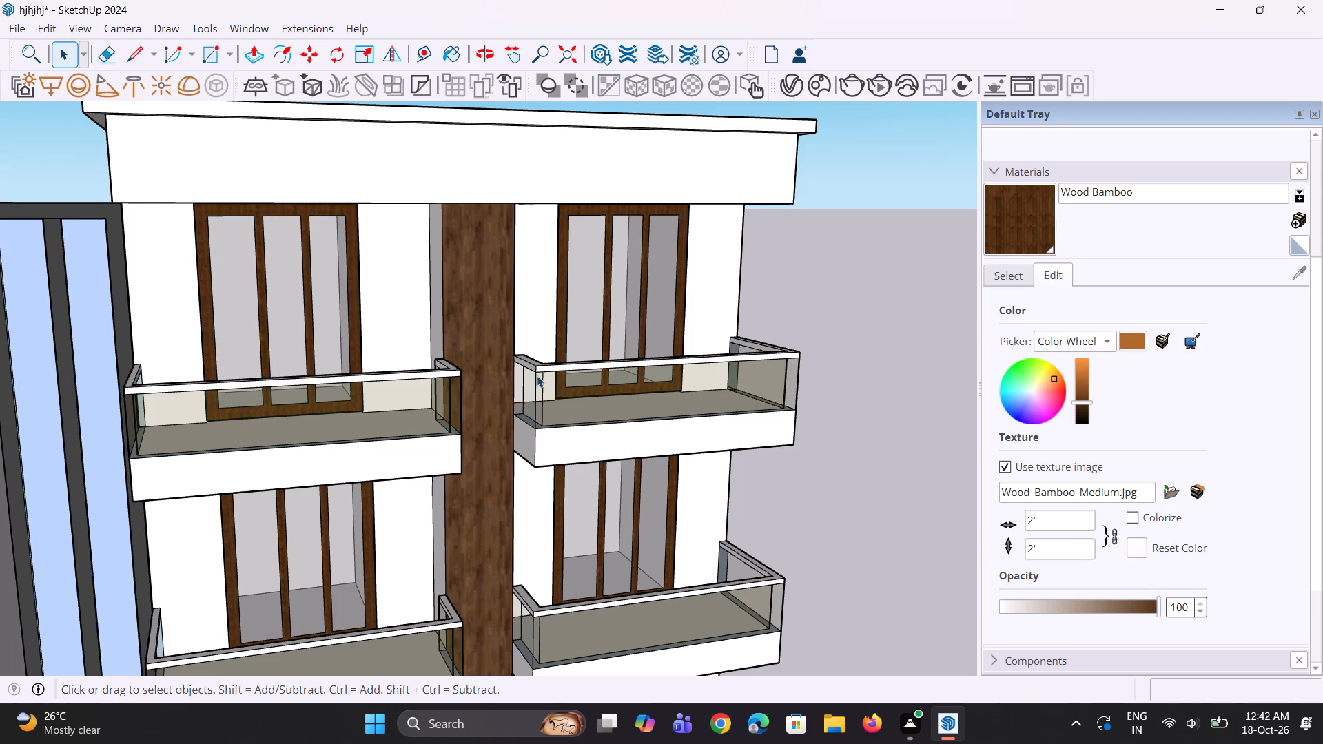
pyautogui.click(501, 375)
pyautogui.click(909, 347)
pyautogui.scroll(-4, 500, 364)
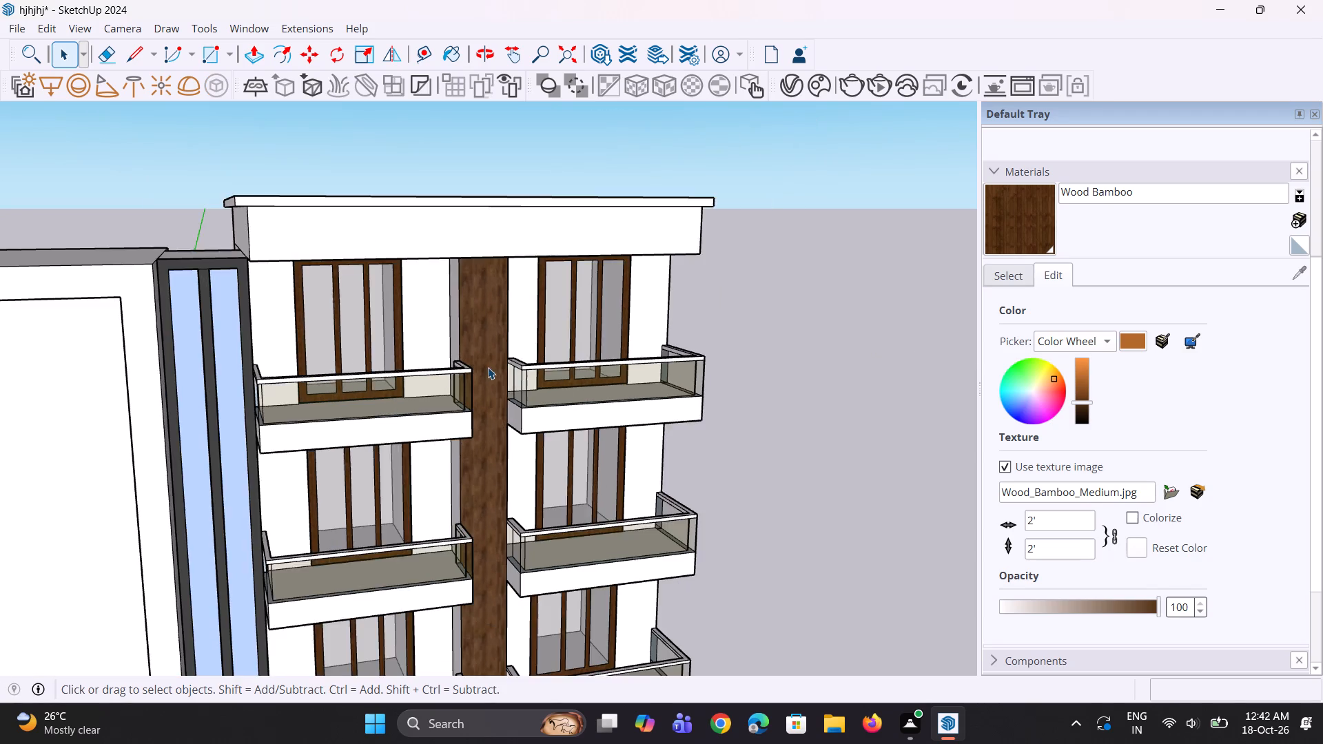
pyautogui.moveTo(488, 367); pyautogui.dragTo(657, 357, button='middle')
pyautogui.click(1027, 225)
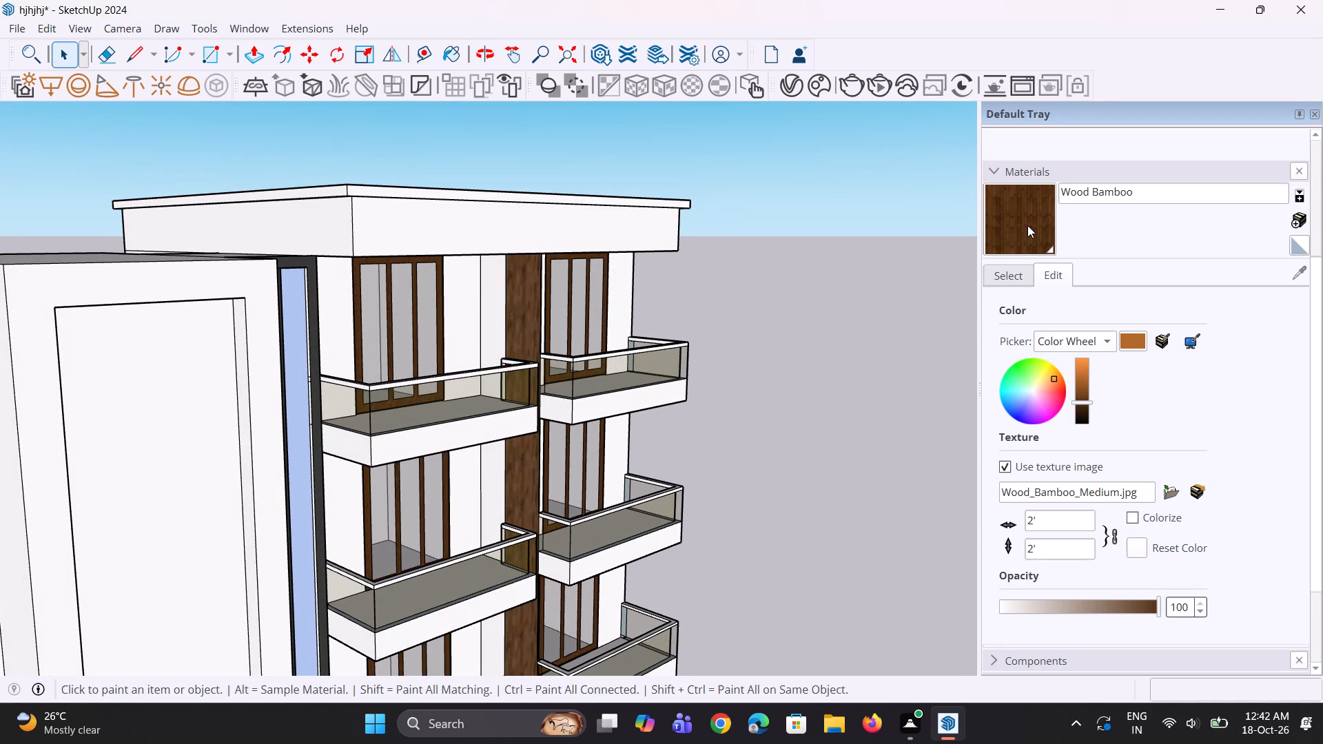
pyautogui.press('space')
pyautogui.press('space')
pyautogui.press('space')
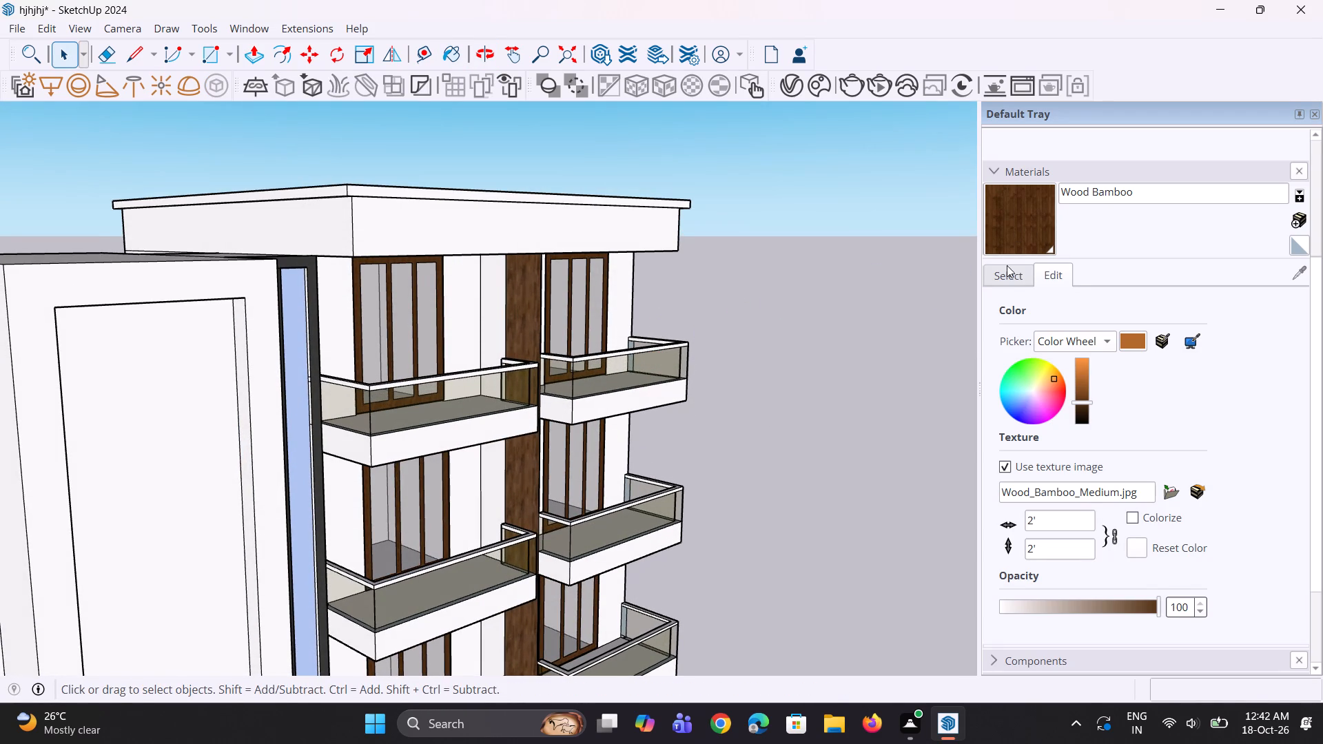
# Sample the Wood Floor material from the central vertical strip and paint the strip's left-hand side faces on the top two balcony floors.
pyautogui.click(1014, 279)
pyautogui.click(1298, 270)
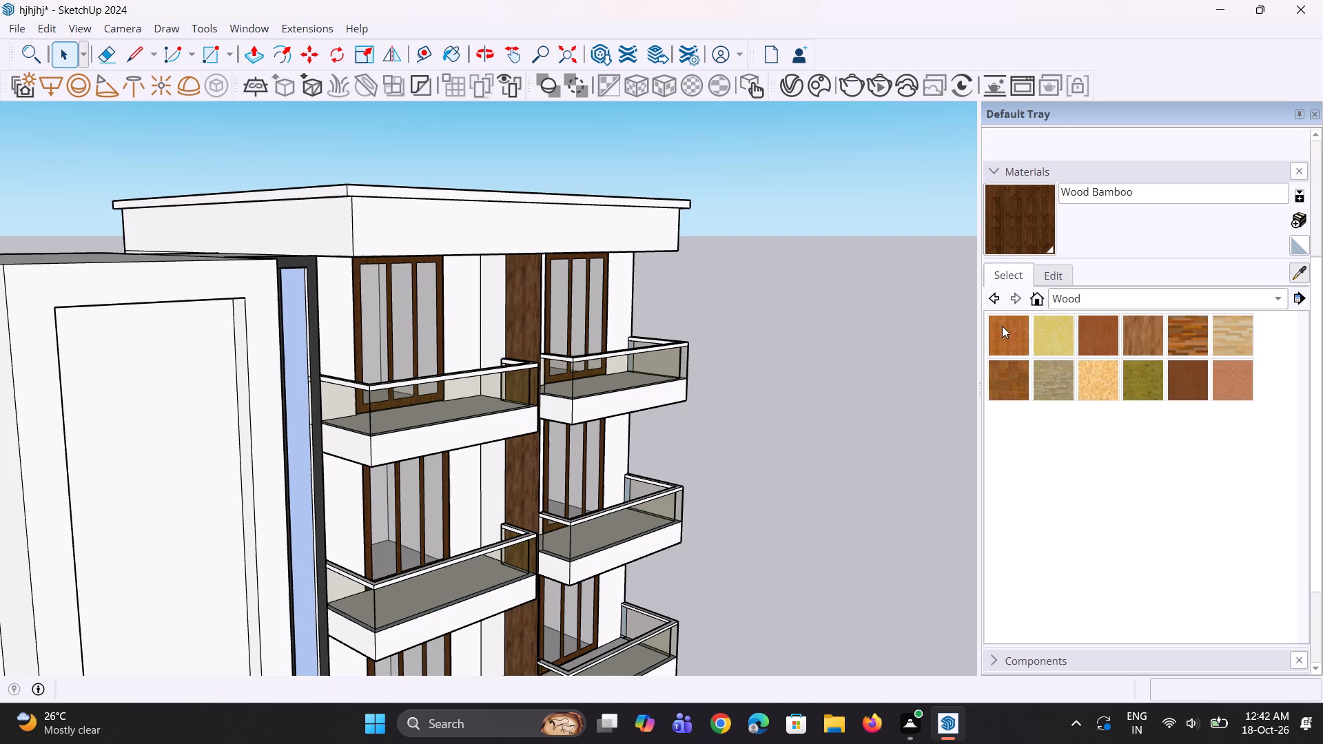
pyautogui.click(526, 321)
pyautogui.scroll(3, 486, 327)
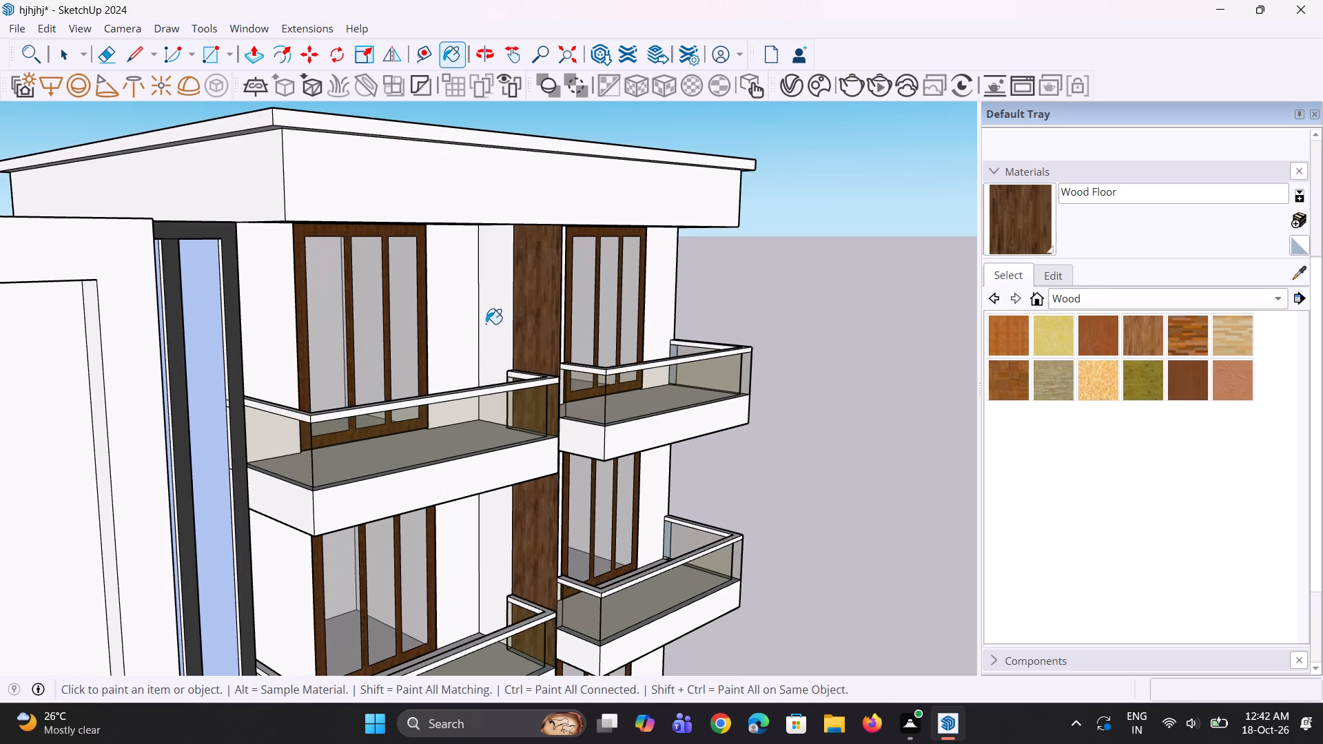
pyautogui.click(489, 322)
pyautogui.moveTo(568, 330); pyautogui.dragTo(546, 345, button='middle')
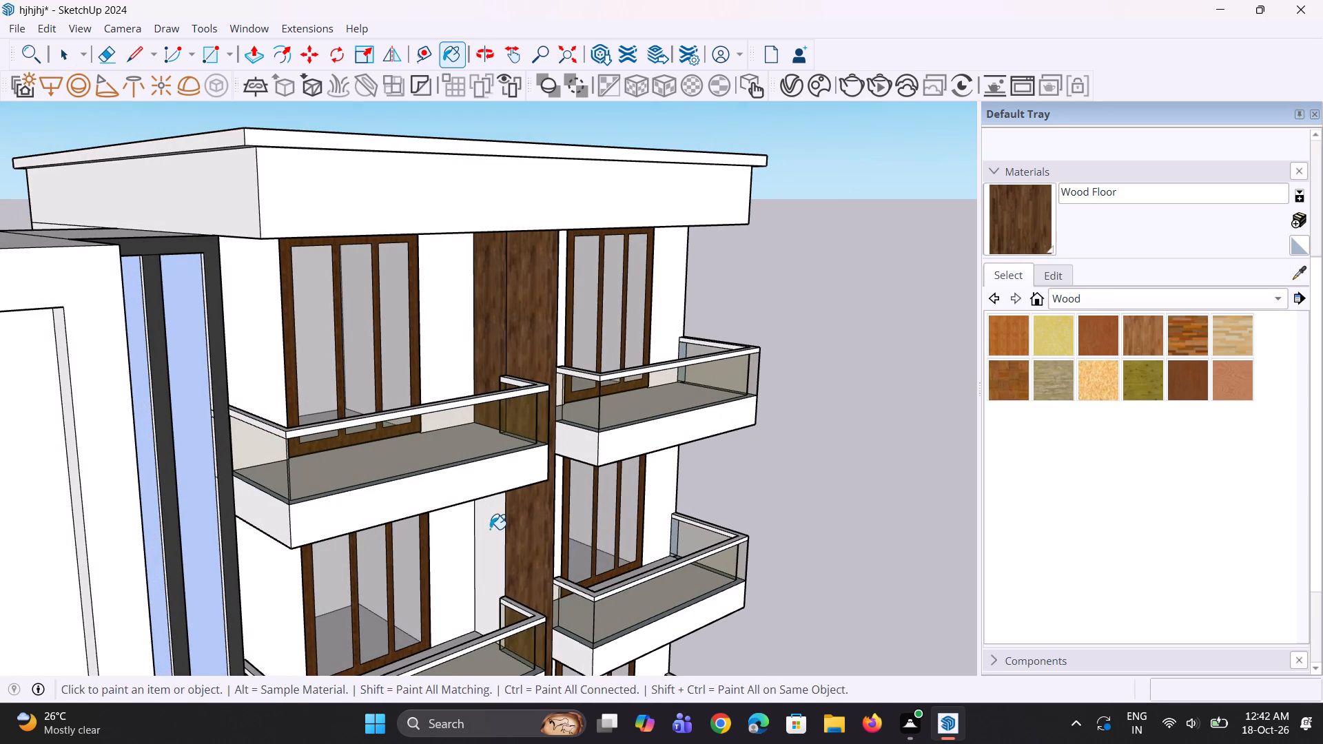
pyautogui.click(490, 529)
# Paint the central strip's right-hand side faces on the top three balcony floors with Wood Floor.
pyautogui.moveTo(544, 510); pyautogui.dragTo(140, 434, button='middle')
pyautogui.scroll(2, 358, 327)
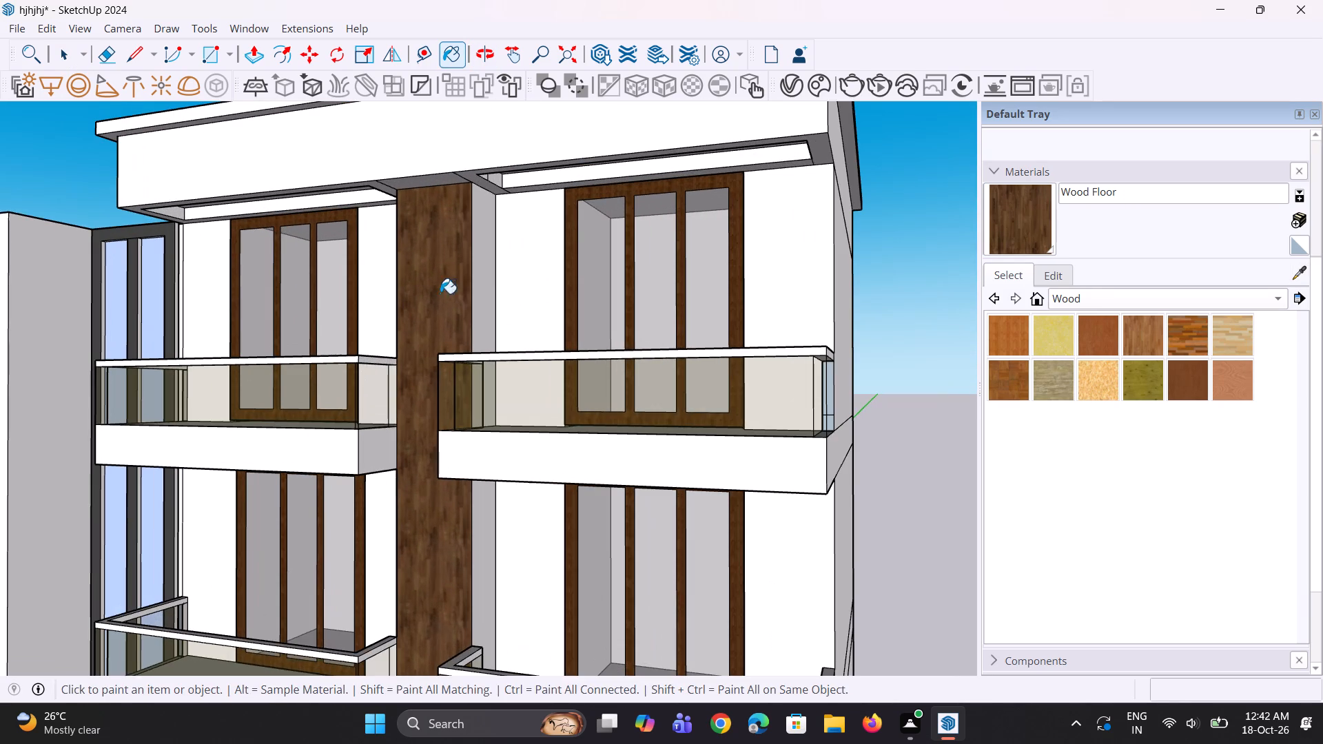
pyautogui.click(481, 291)
pyautogui.click(489, 526)
pyautogui.scroll(-11, 481, 442)
pyautogui.scroll(4, 466, 586)
pyautogui.click(489, 586)
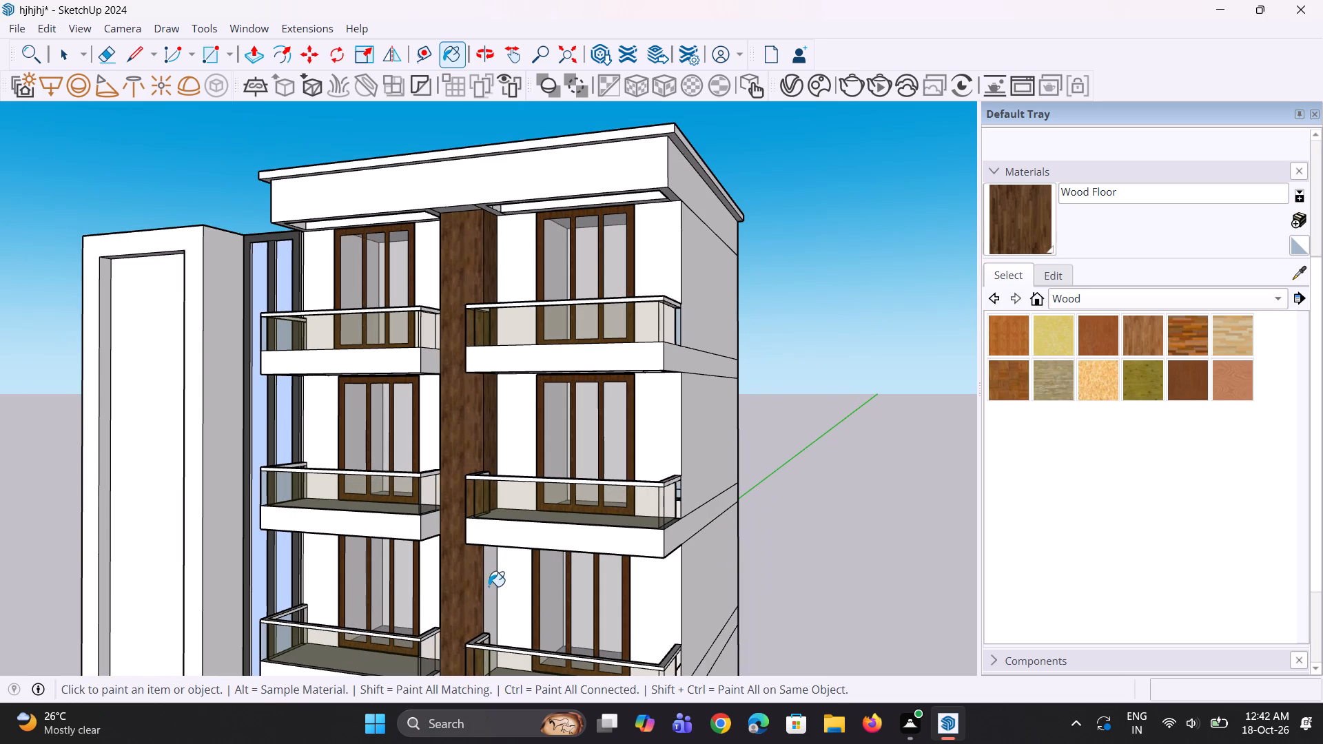
# Paint the central strip's left-hand side faces on the two lowest balcony floors with Wood Floor.
pyautogui.moveTo(427, 603); pyautogui.dragTo(767, 541, button='middle')
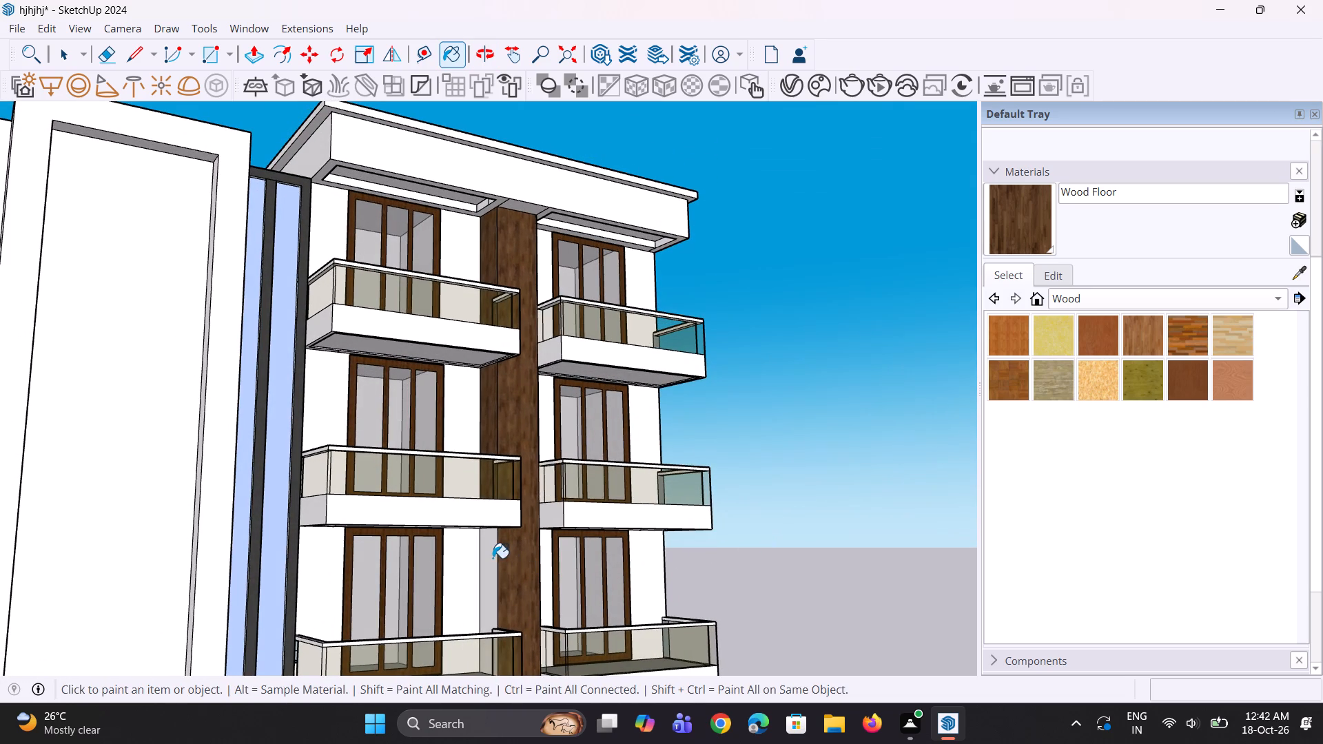
pyautogui.click(493, 558)
pyautogui.scroll(-10, 537, 424)
pyautogui.scroll(3, 519, 614)
pyautogui.scroll(2, 522, 546)
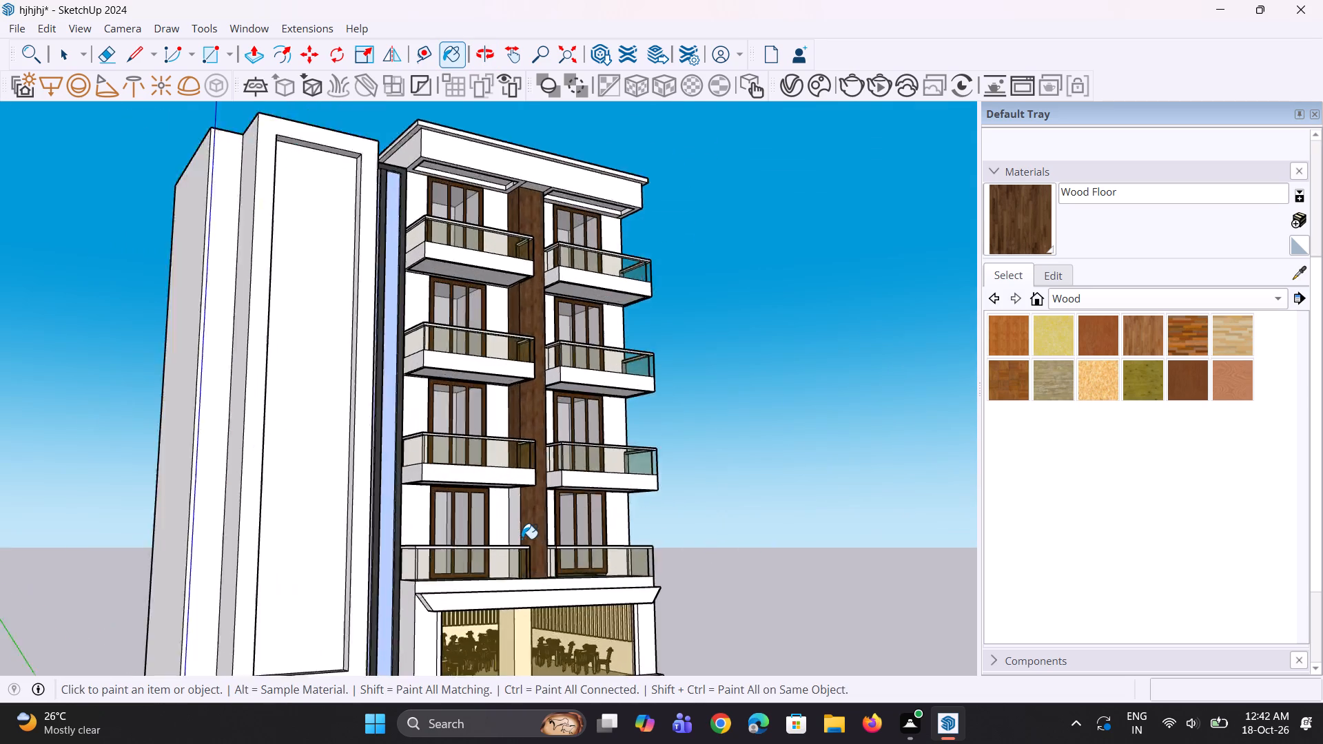
pyautogui.scroll(5, 522, 539)
pyautogui.click(519, 513)
# Paint the central strip's right-hand side face on the lowest balcony floor with Wood Floor, and leave the Paint Bucket tool.
pyautogui.moveTo(533, 517); pyautogui.dragTo(259, 501, button='middle')
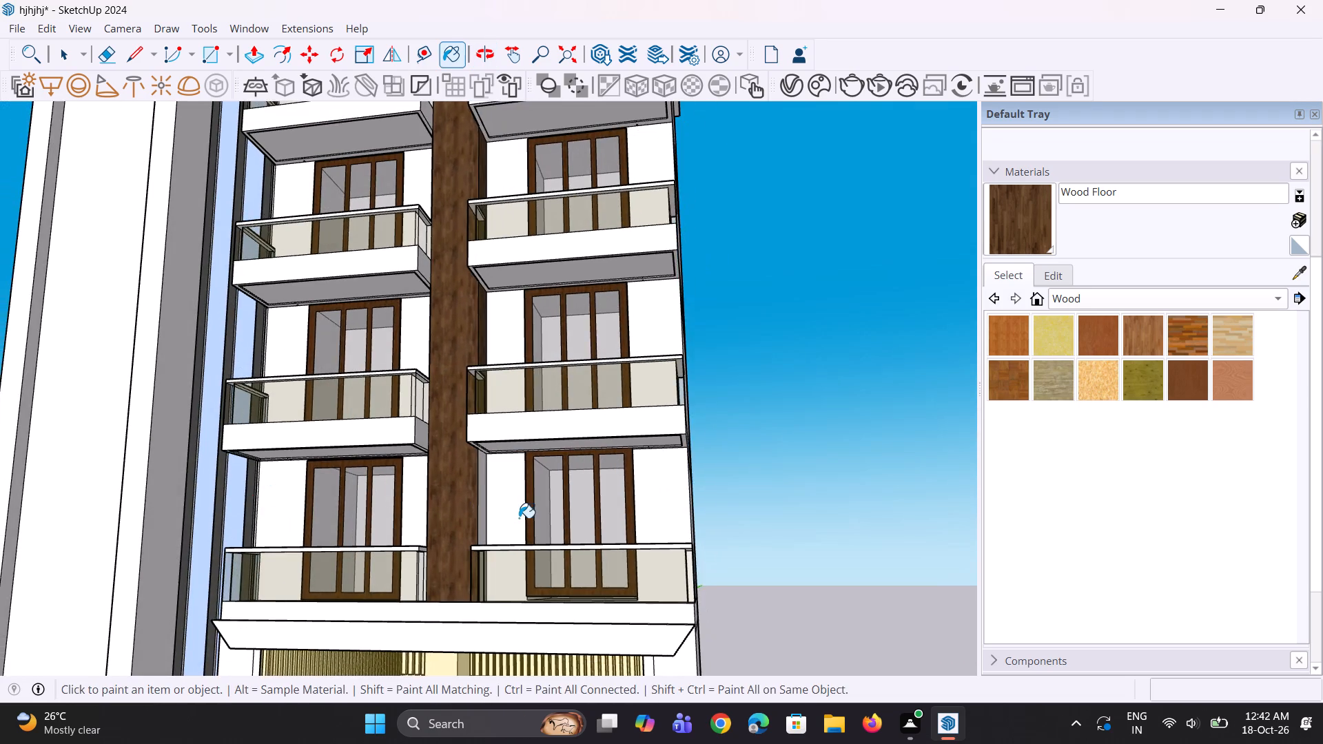
pyautogui.scroll(1, 520, 518)
pyautogui.click(479, 493)
pyautogui.scroll(-10, 483, 482)
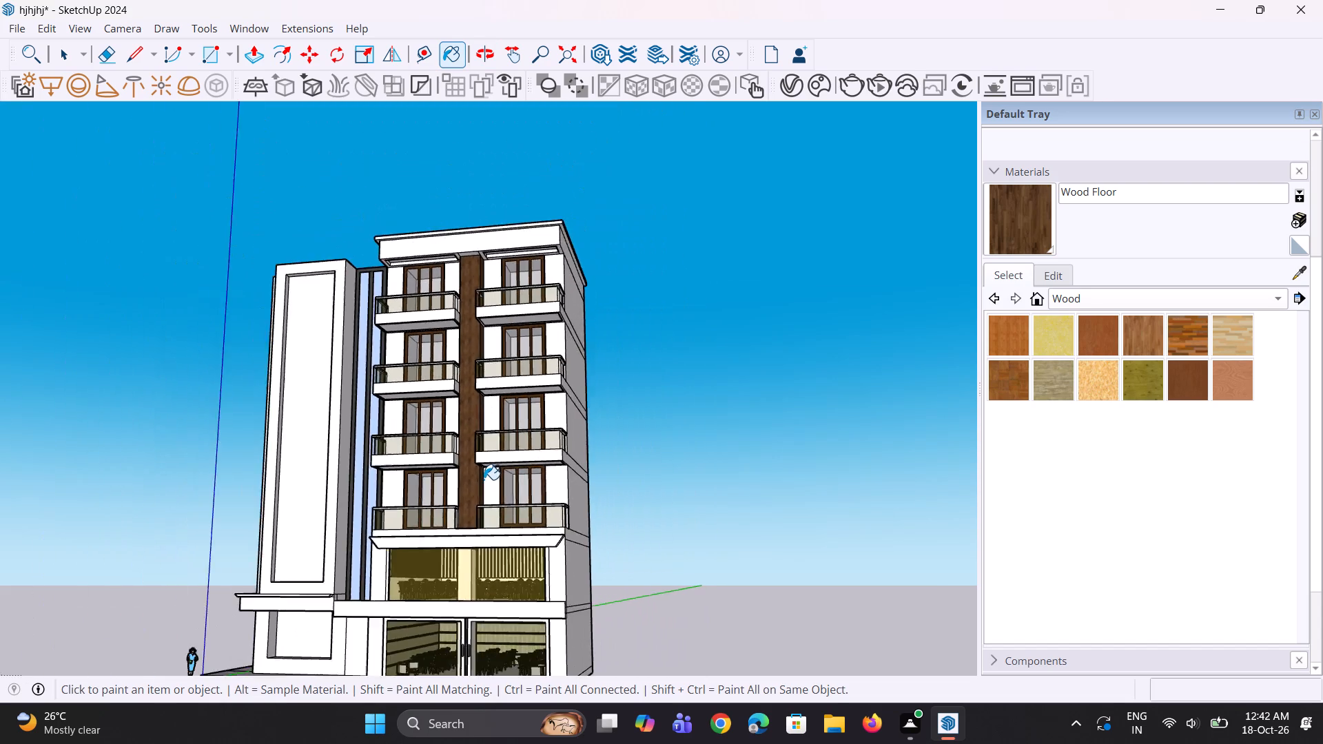
pyautogui.scroll(-2, 484, 479)
pyautogui.moveTo(484, 505); pyautogui.dragTo(542, 560, button='middle')
pyautogui.press('space')
pyautogui.press('space')
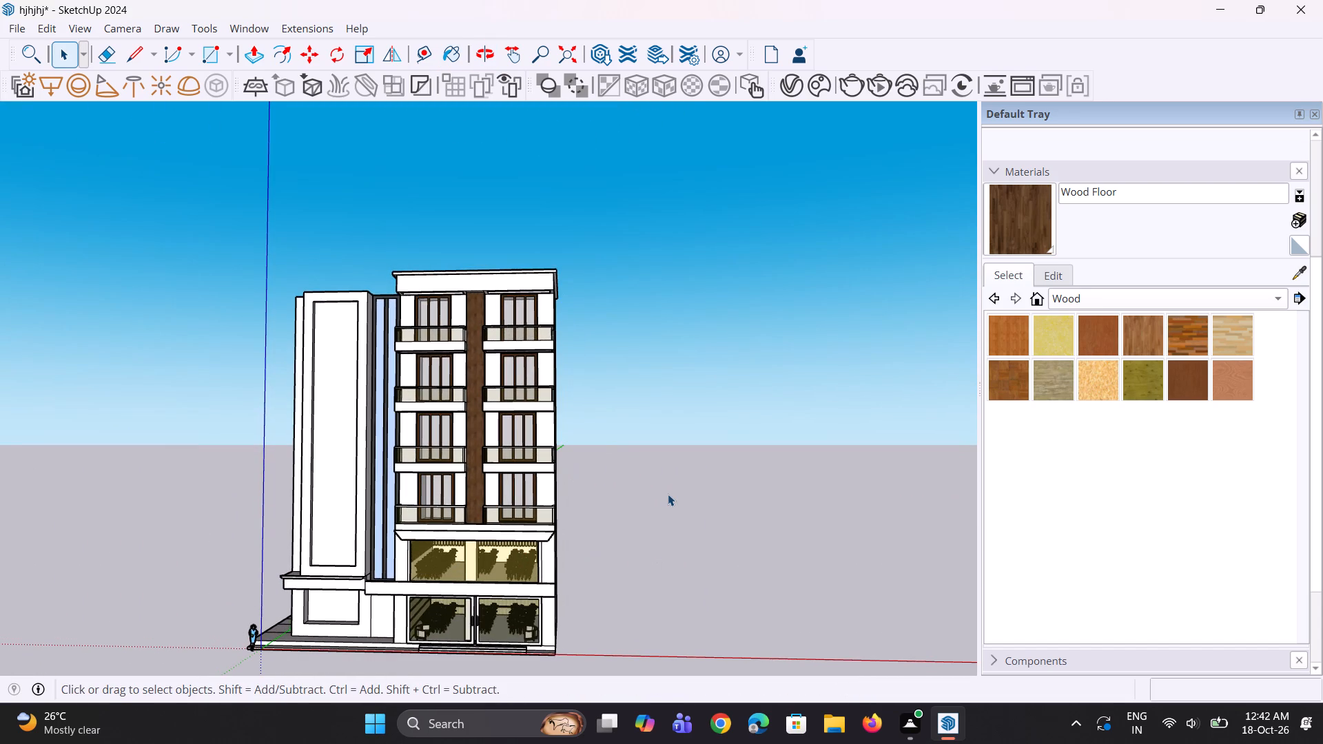
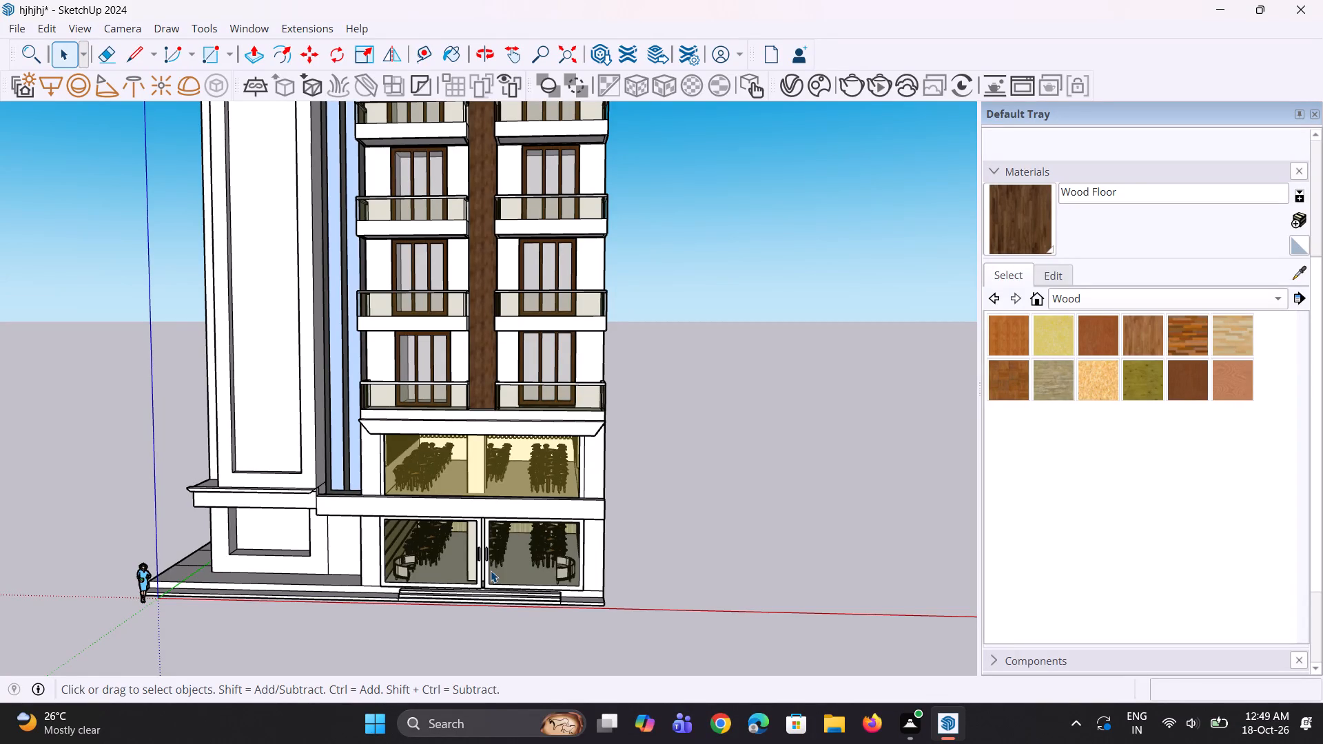
# Examine the whole building front from straight on and at a distance, checking the wood-clad strip against the other facade parts.
pyautogui.scroll(-3, 475, 586)
pyautogui.scroll(-2, 448, 648)
pyautogui.moveTo(447, 640); pyautogui.dragTo(423, 628, button='middle')
pyautogui.scroll(2, 416, 630)
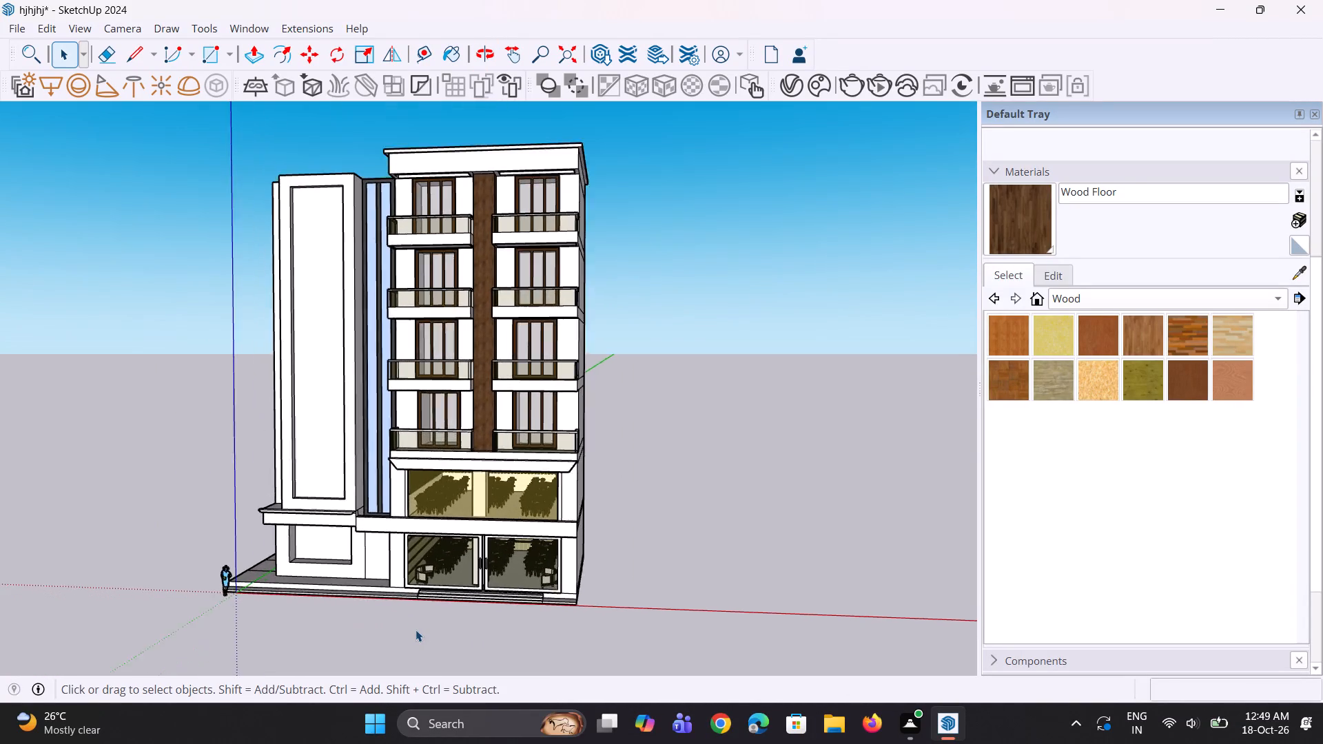
pyautogui.scroll(1, 416, 630)
pyautogui.scroll(-8, 423, 618)
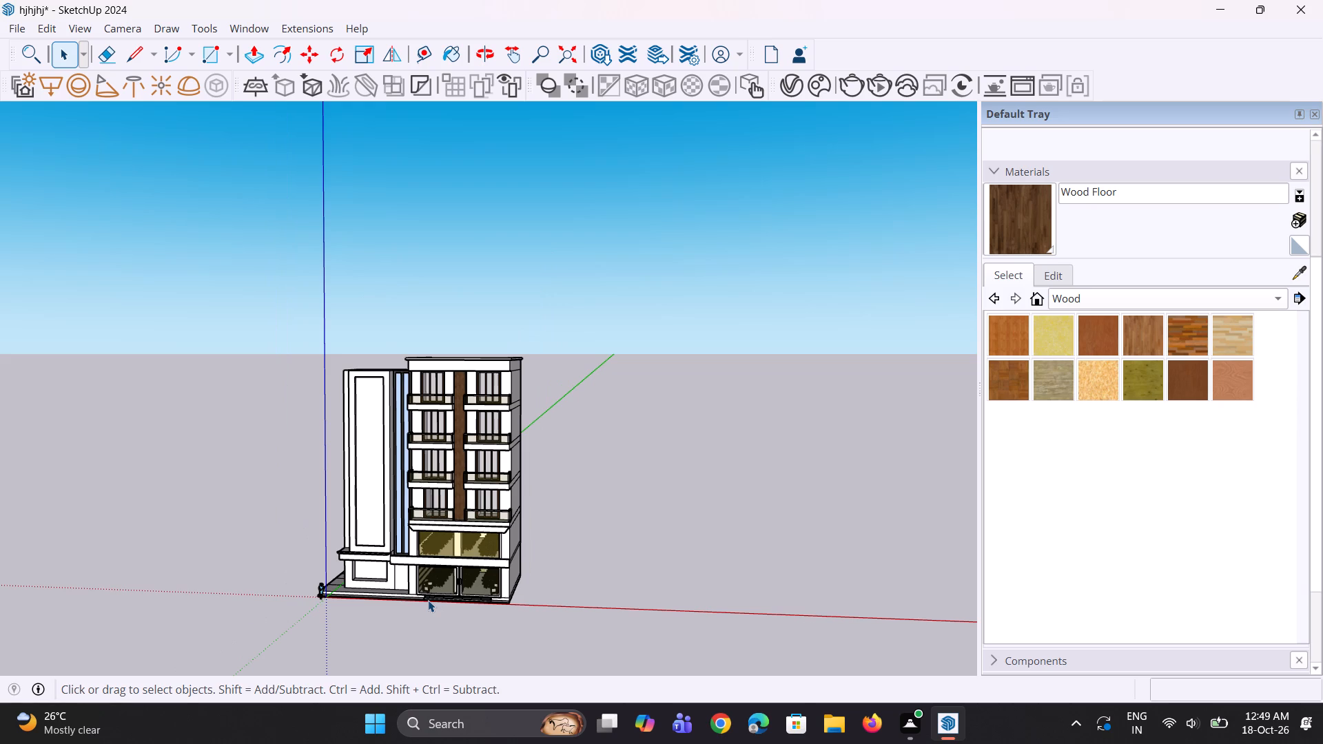
pyautogui.scroll(-4, 453, 528)
pyautogui.scroll(9, 407, 529)
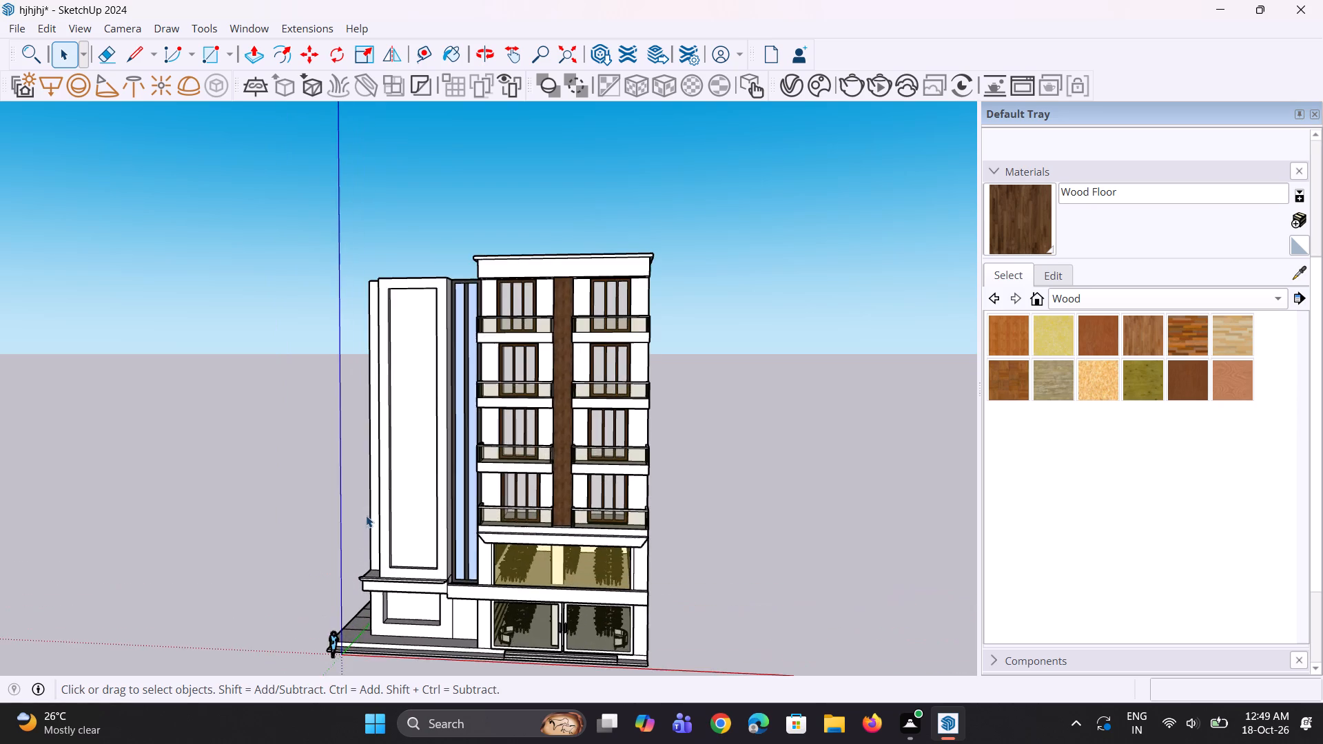
pyautogui.moveTo(393, 518); pyautogui.dragTo(448, 513, button='middle')
pyautogui.scroll(-8, 448, 513)
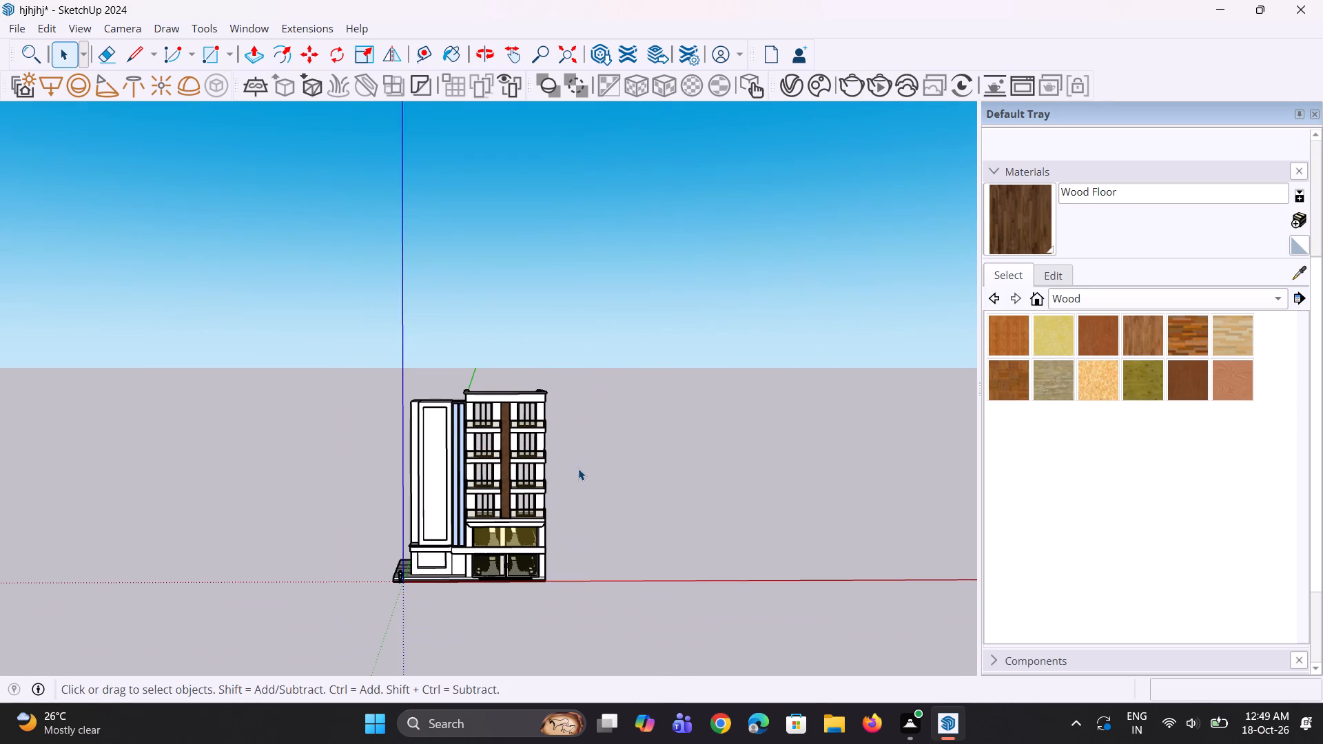
pyautogui.scroll(3, 578, 468)
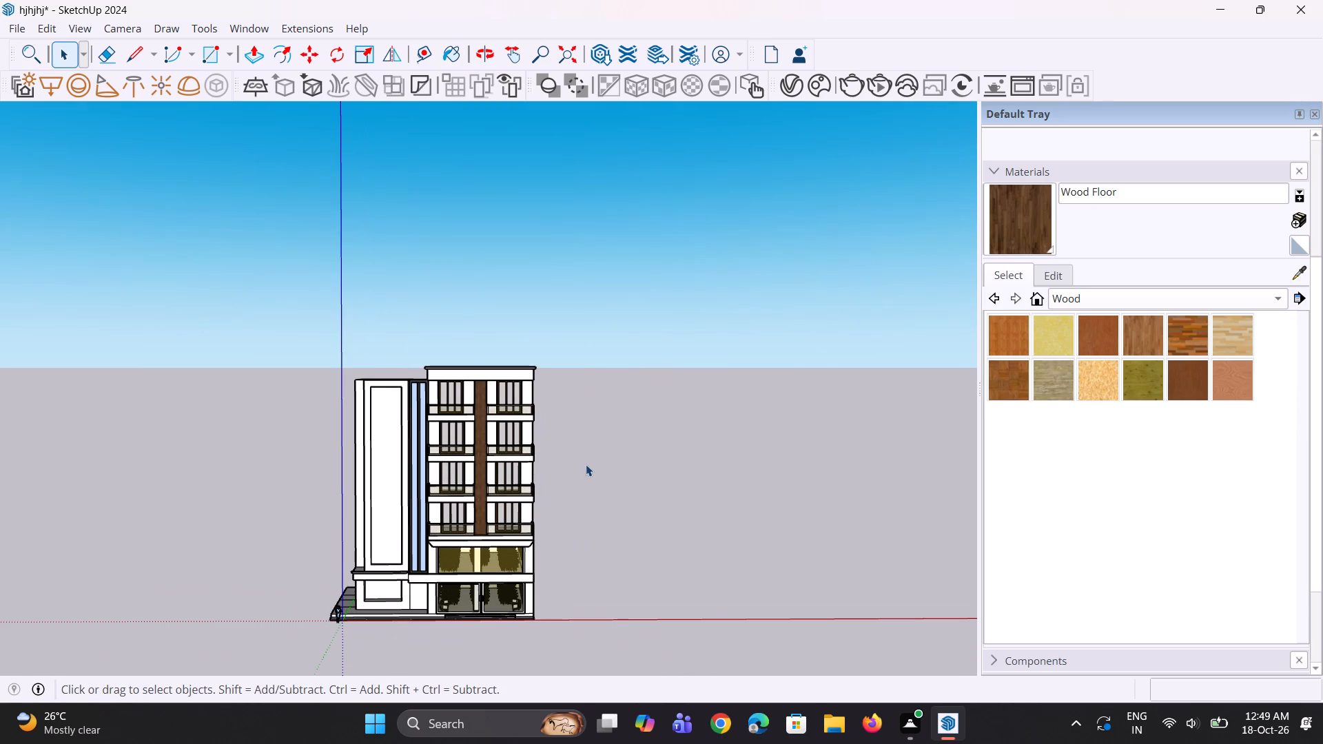
# Draw the top outline of a letter H near the top of the tall recessed panel, with a notch about 2' 8" deep.
pyautogui.press('l')
pyautogui.scroll(1, 410, 467)
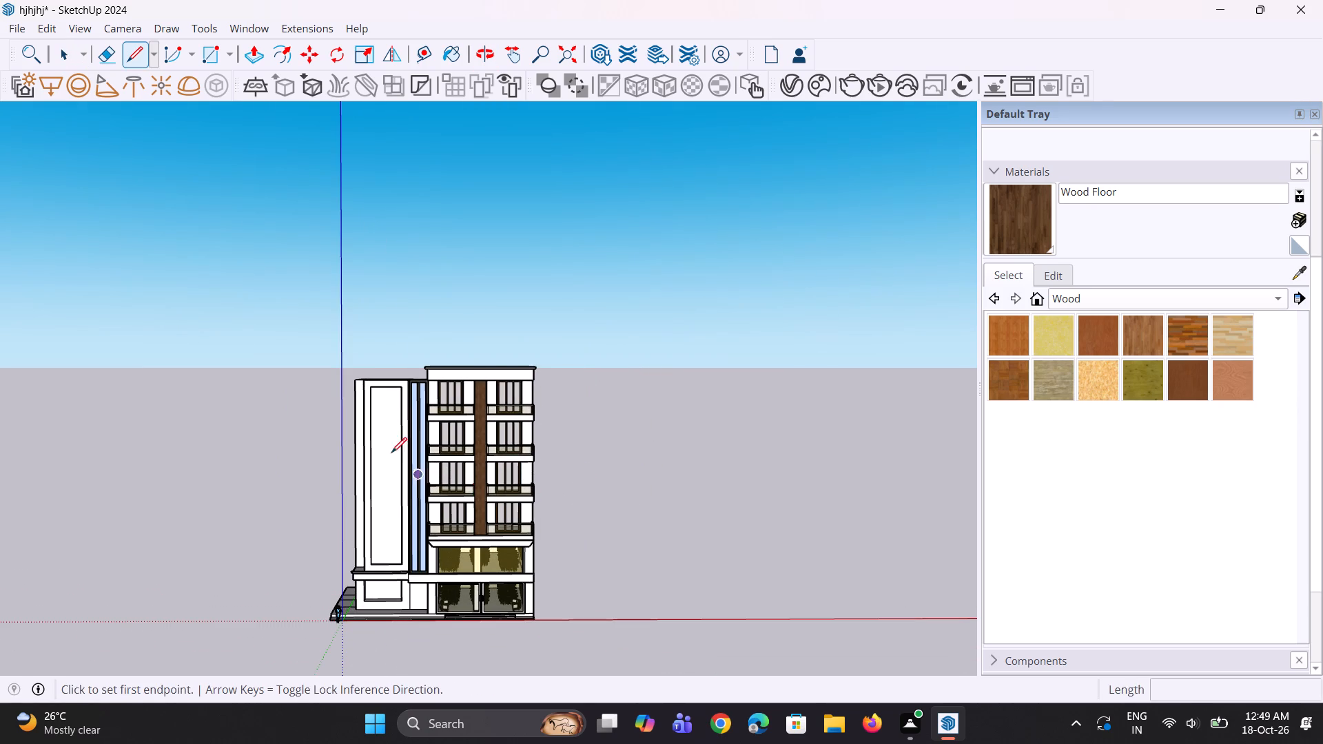
pyautogui.scroll(13, 391, 453)
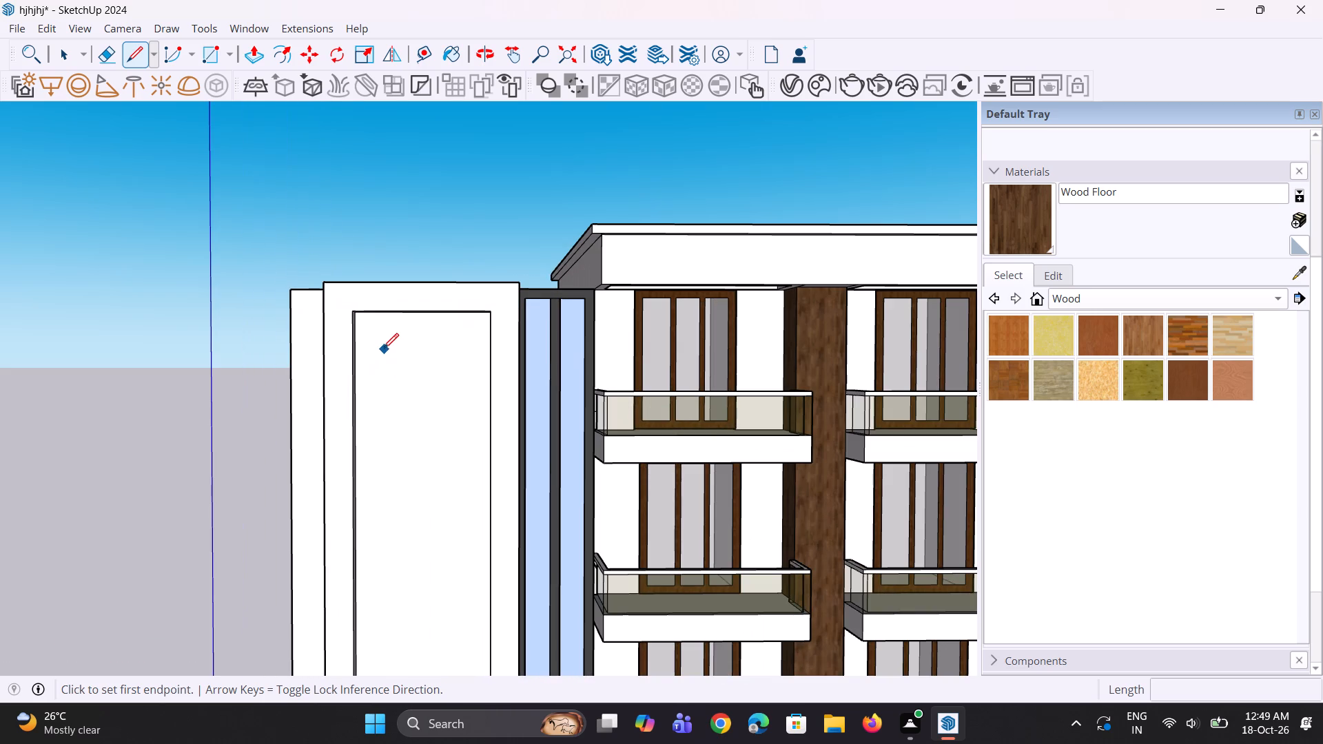
pyautogui.scroll(-3, 388, 368)
pyautogui.scroll(2, 386, 367)
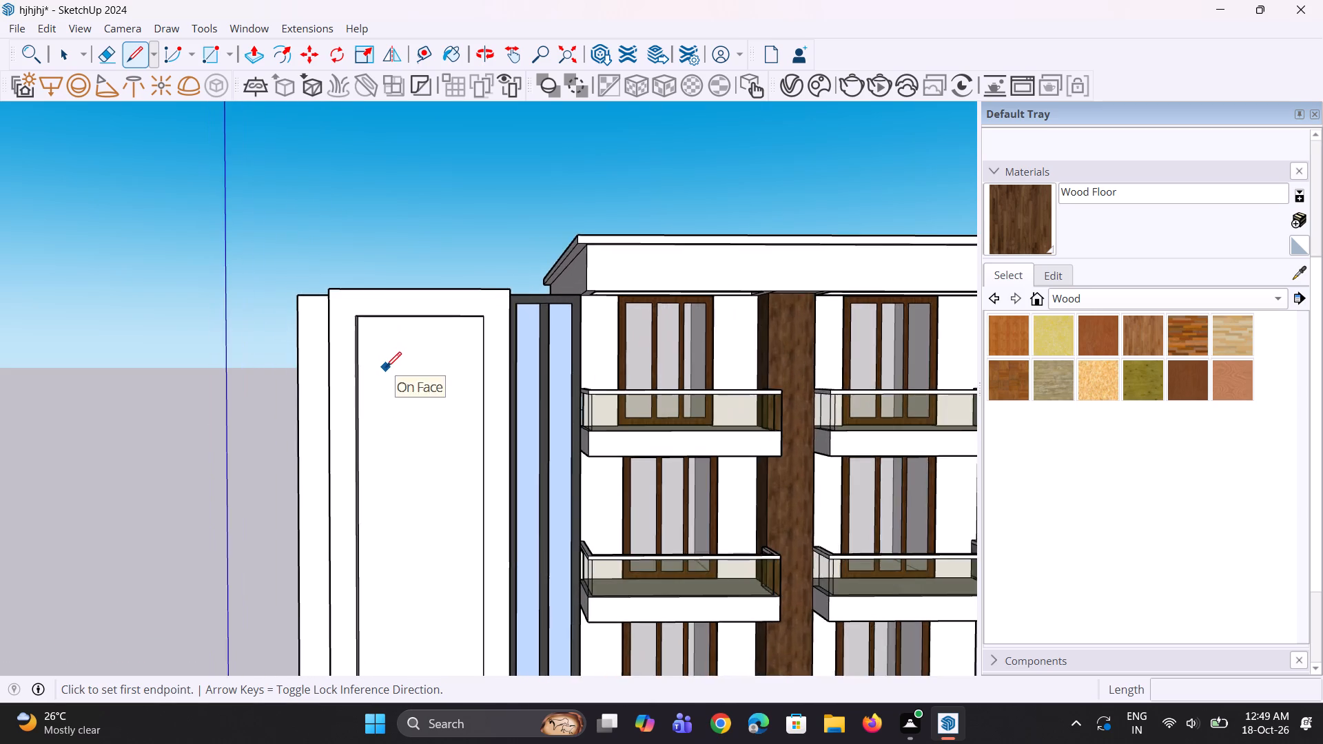
pyautogui.scroll(2, 386, 367)
pyautogui.click(384, 341)
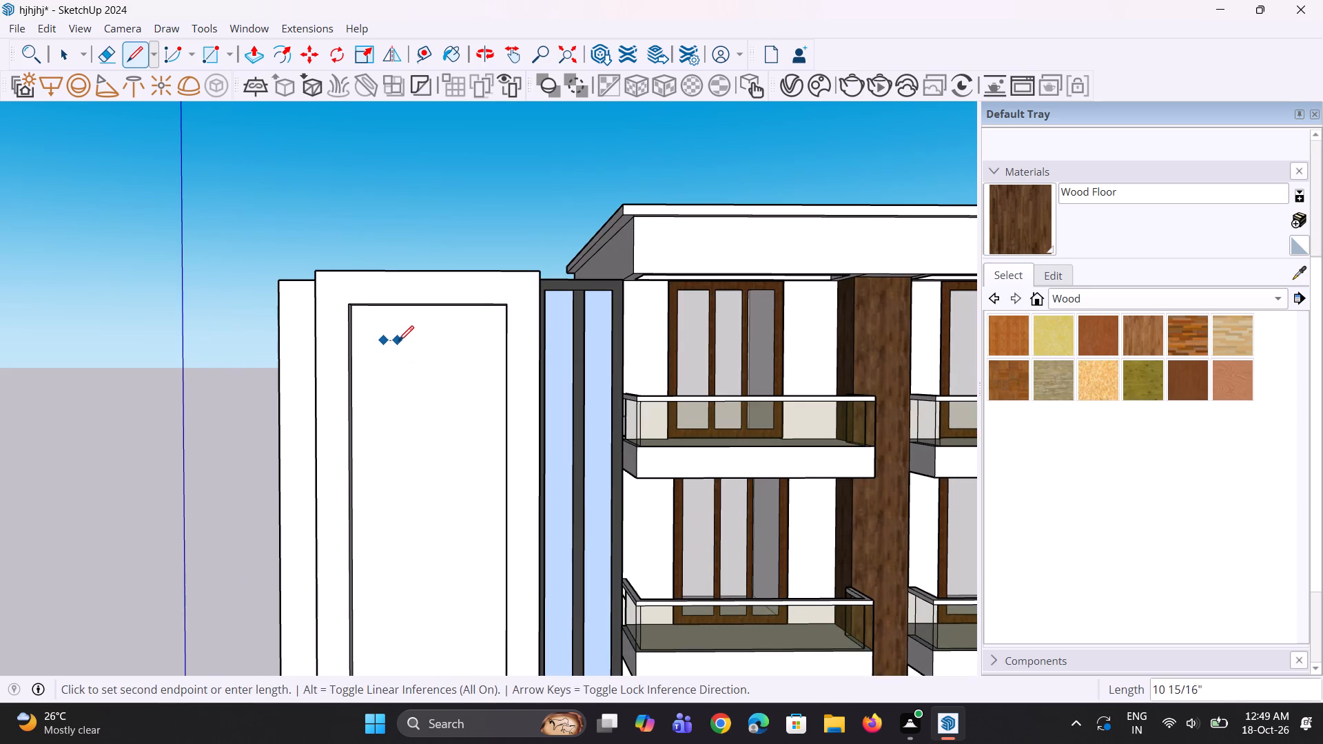
pyautogui.click(402, 341)
pyautogui.click(407, 378)
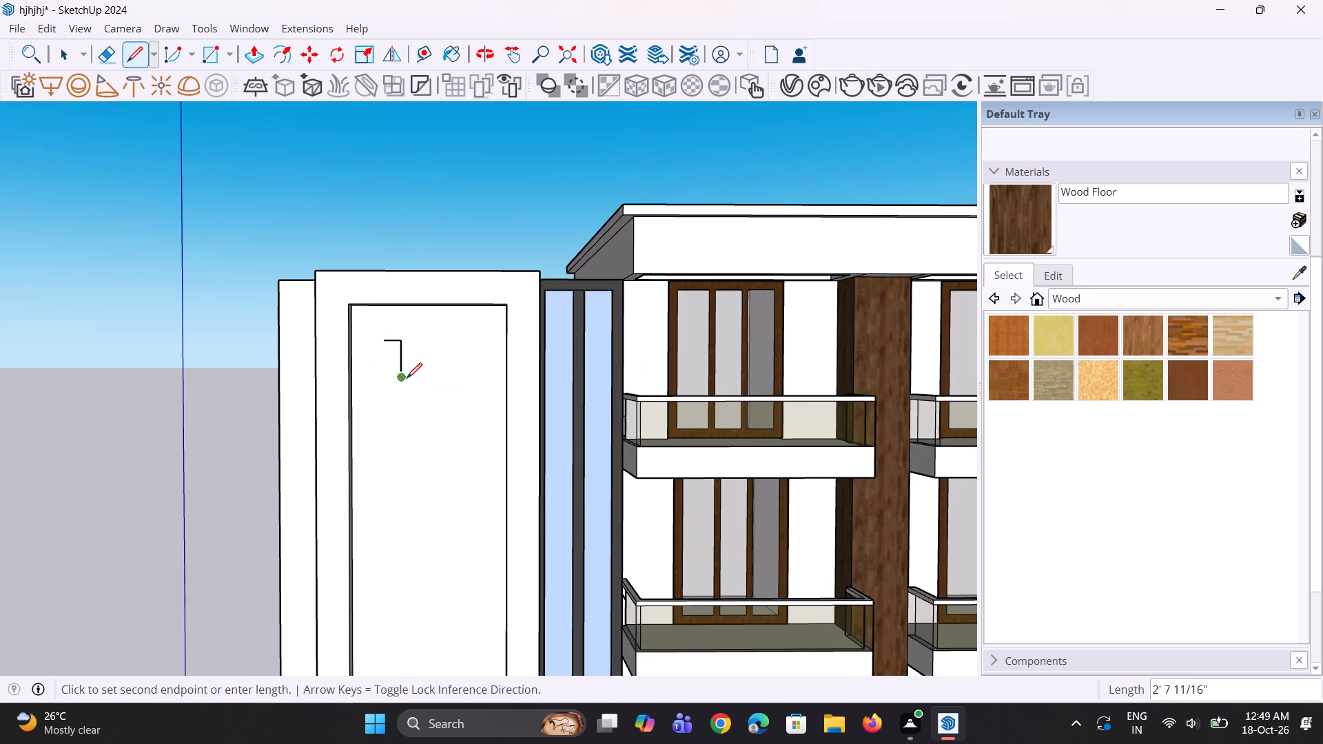
pyautogui.click(420, 378)
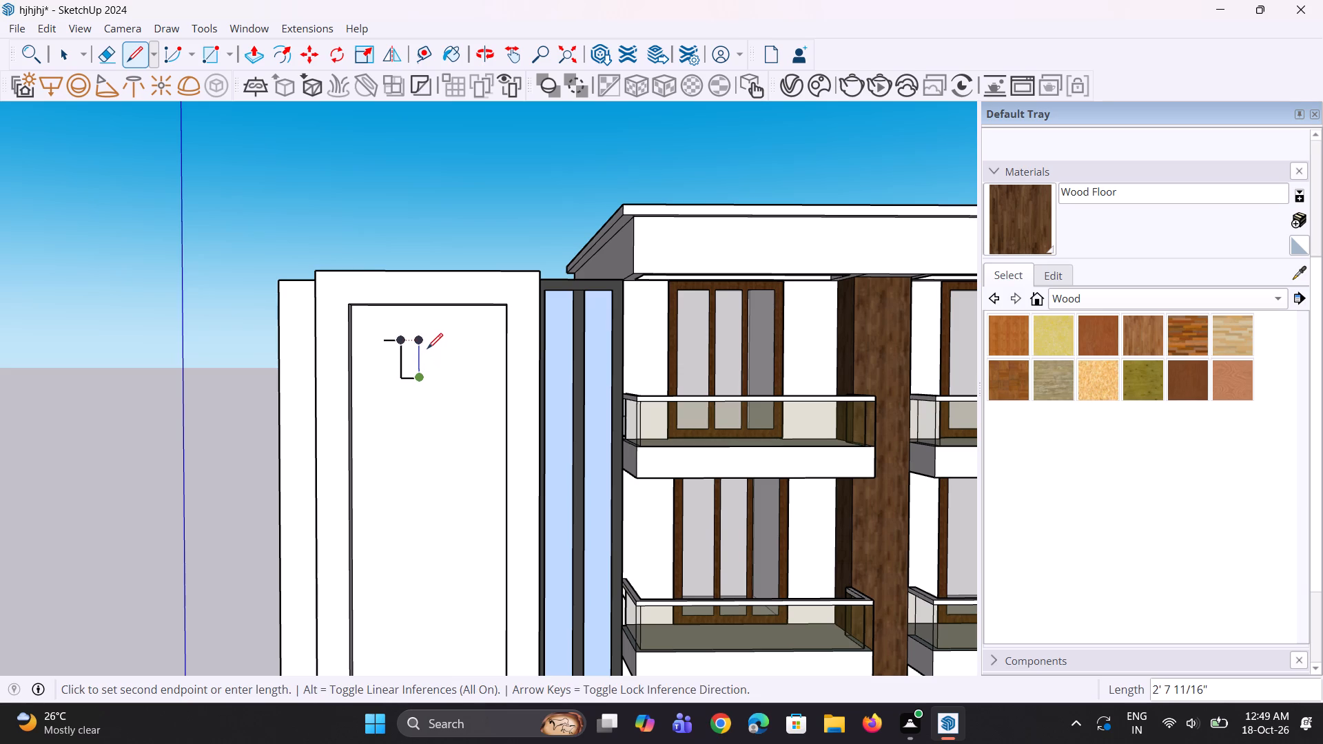
pyautogui.click(428, 345)
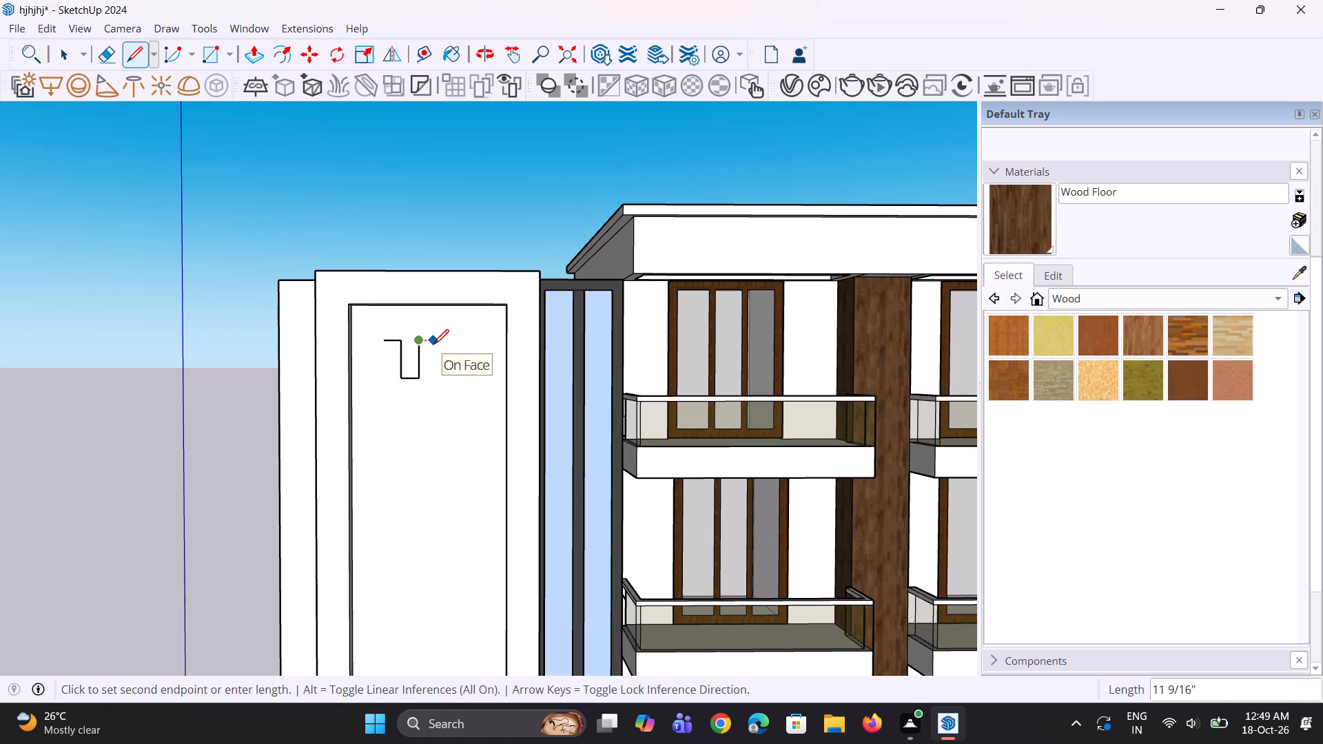
pyautogui.click(433, 344)
# Draw the H's outer edge and lower notch, about 1' wide, and close the outline at its starting corner.
pyautogui.click(434, 387)
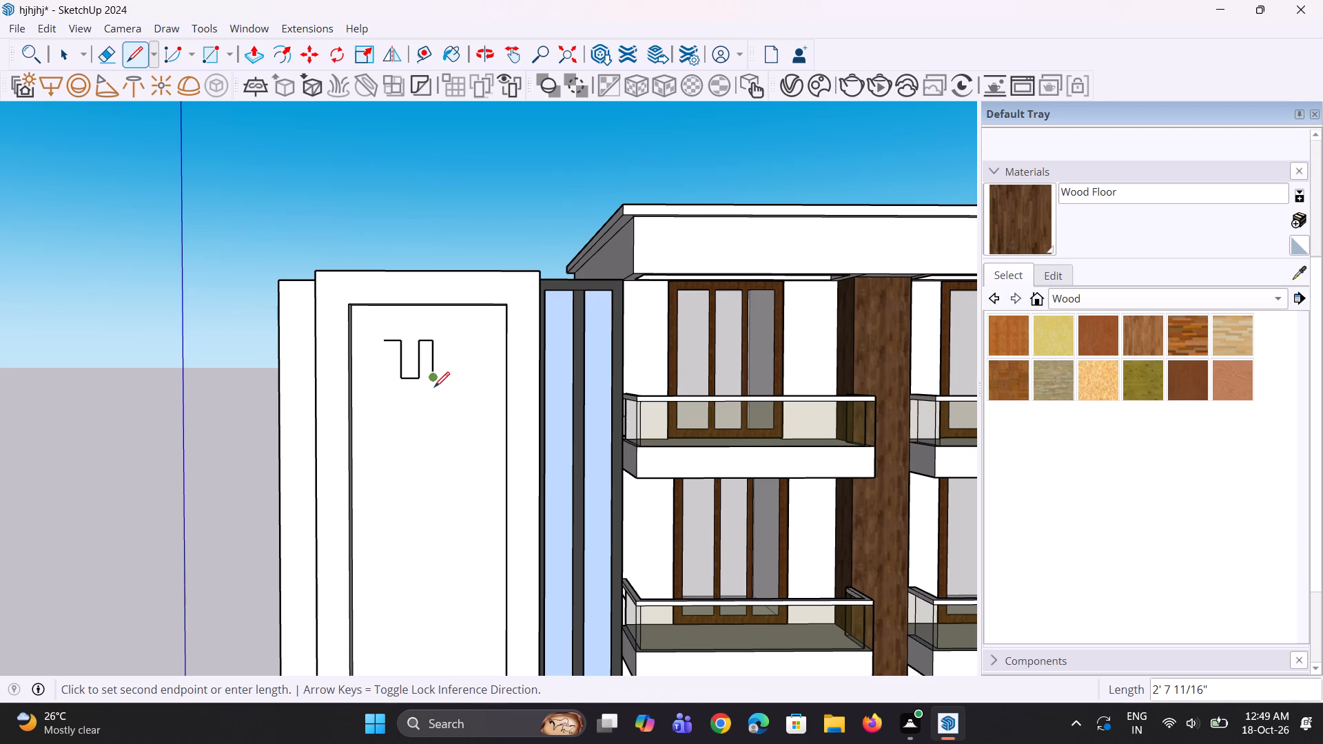
pyautogui.click(432, 383)
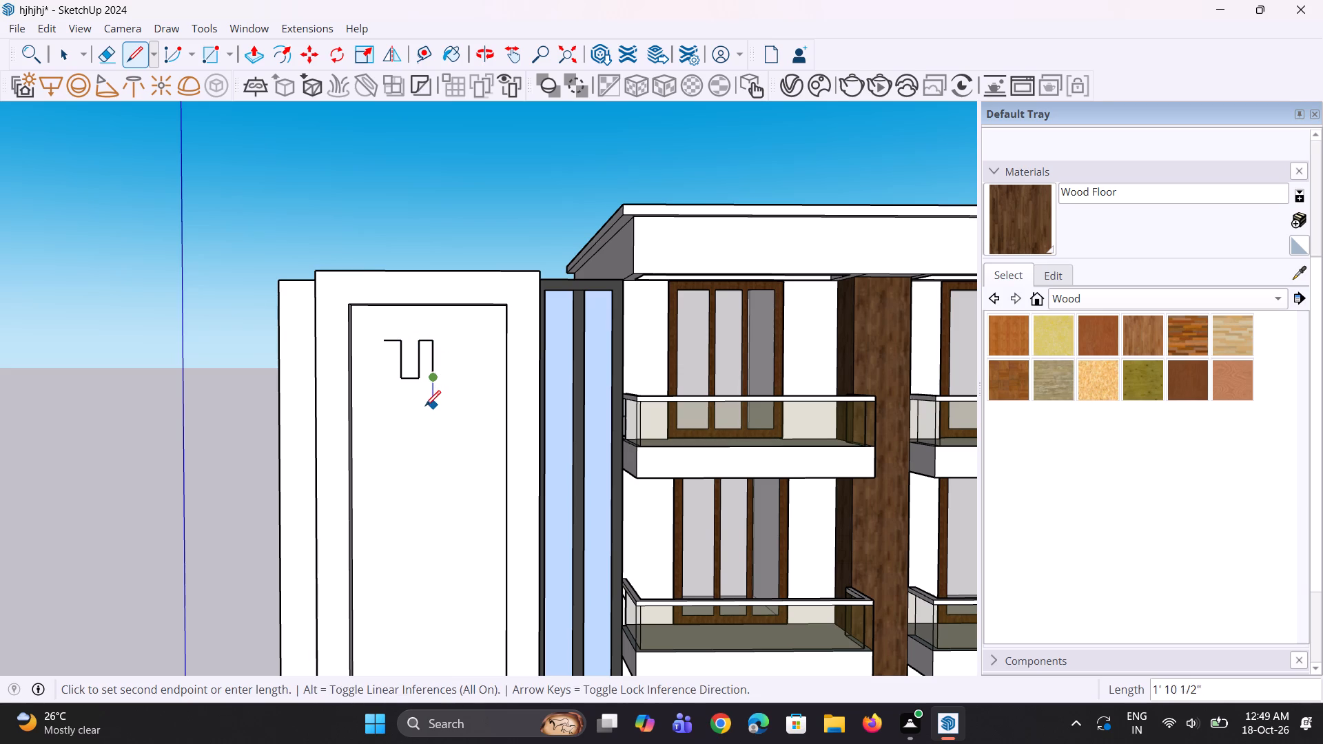
pyautogui.click(425, 411)
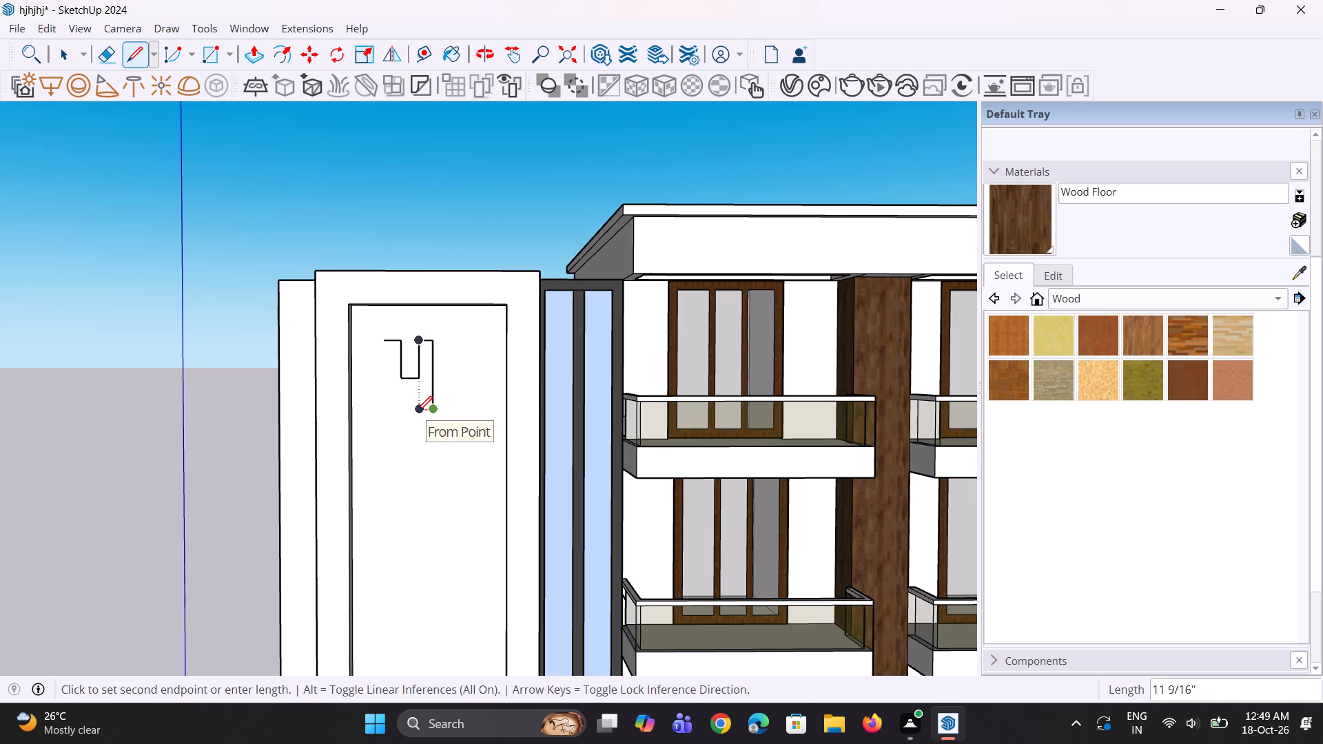
pyautogui.click(417, 411)
pyautogui.click(420, 394)
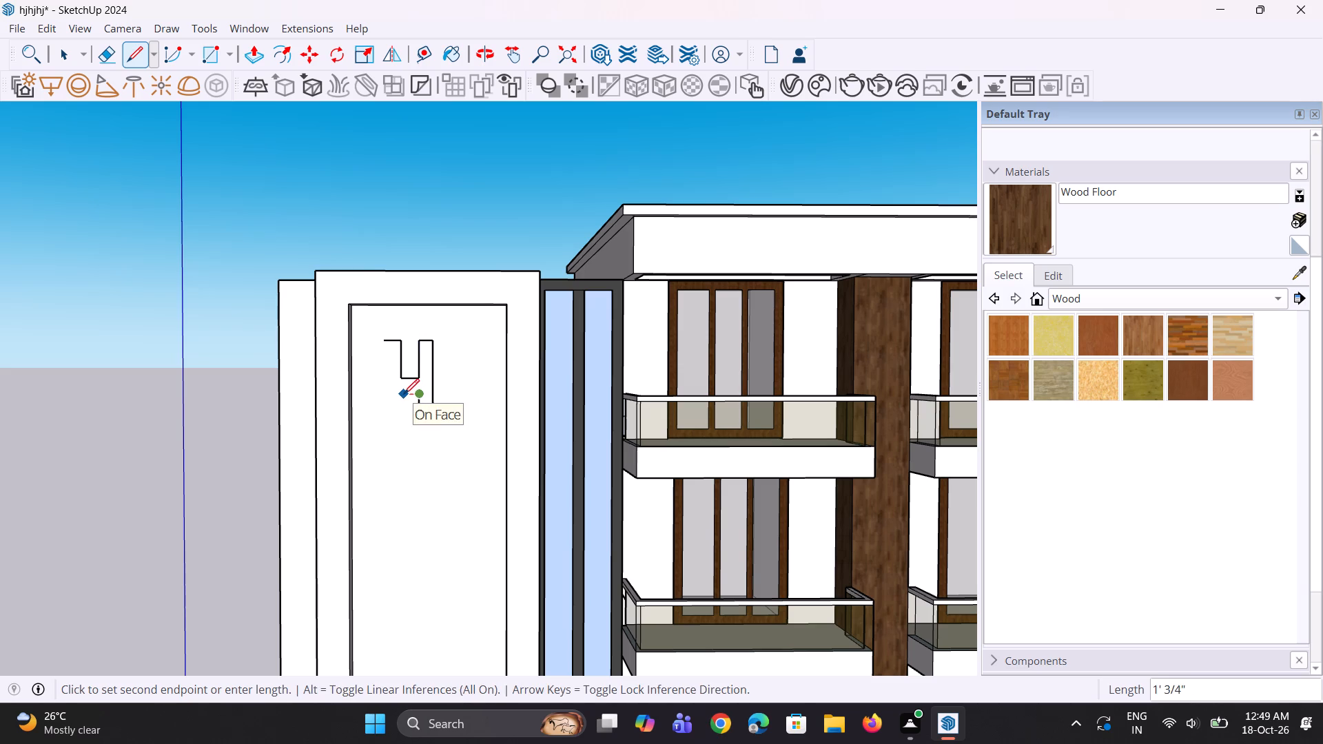
pyautogui.click(402, 394)
pyautogui.click(401, 406)
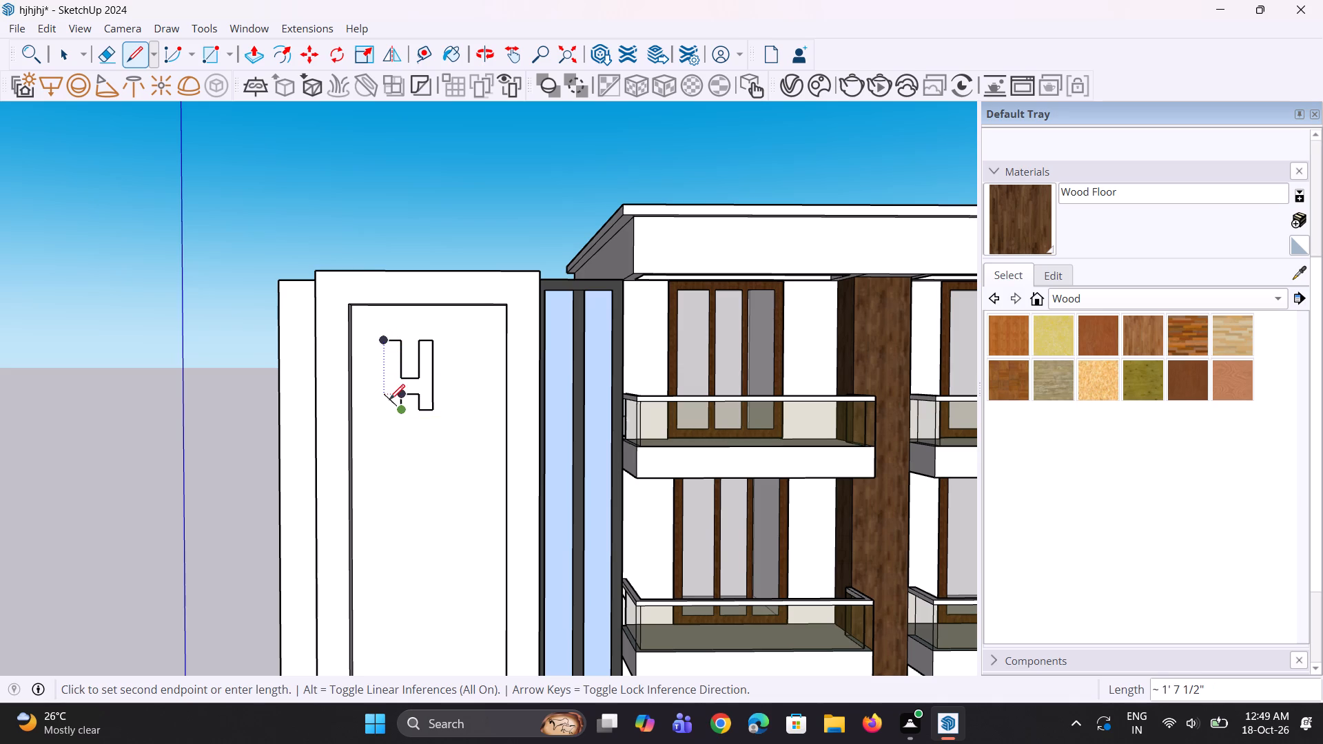
pyautogui.click(383, 409)
pyautogui.click(382, 346)
# Move the bottom edge of the H's right leg down about 1/2".
pyautogui.moveTo(409, 447); pyautogui.dragTo(400, 421, button='middle')
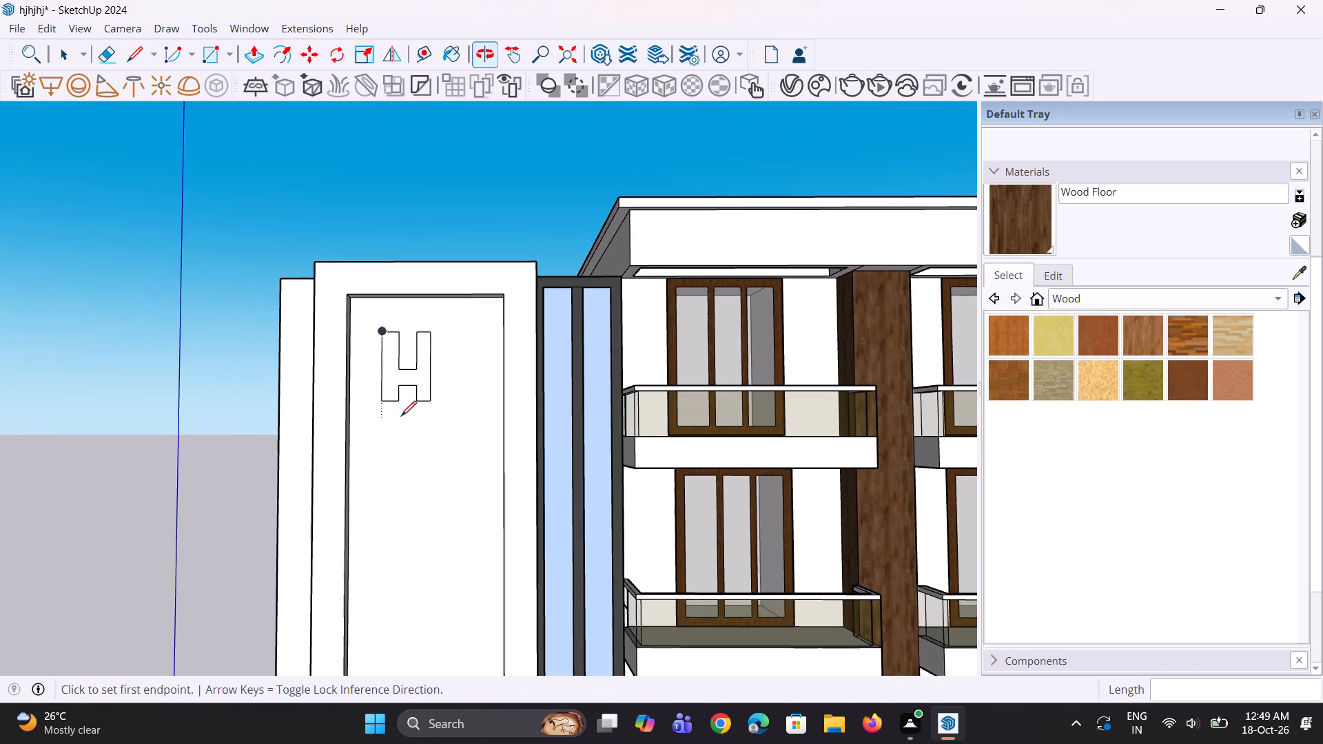
pyautogui.scroll(2, 413, 404)
pyautogui.press('space')
pyautogui.scroll(3, 416, 403)
pyautogui.press('space')
pyautogui.click(430, 398)
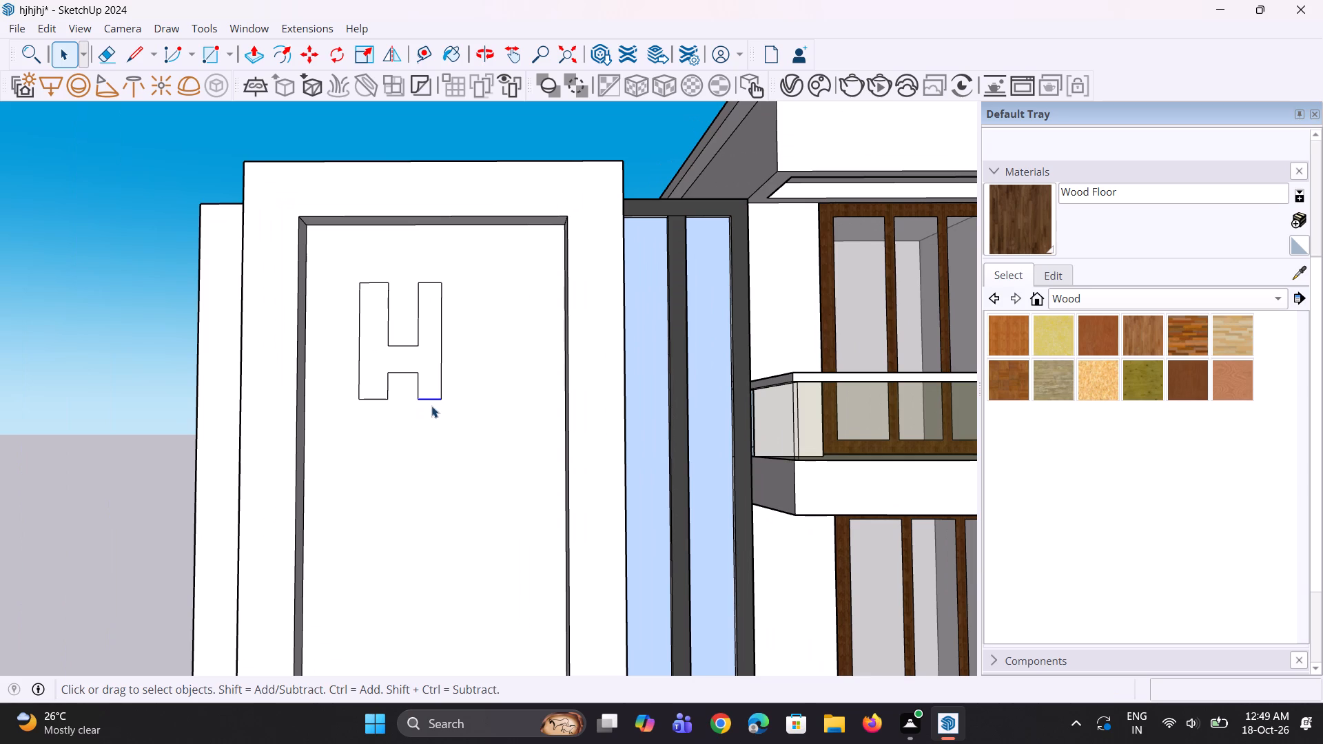
pyautogui.scroll(7, 431, 407)
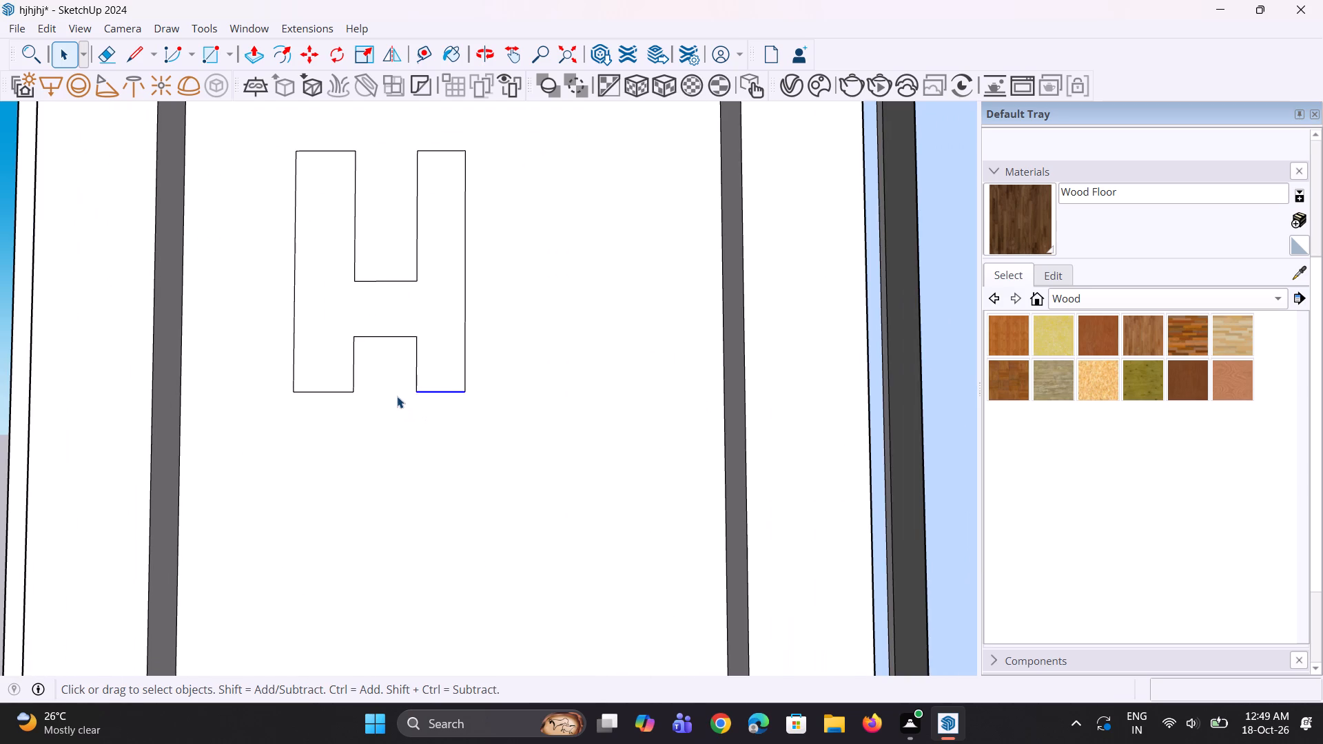
pyautogui.press('m')
pyautogui.click(408, 395)
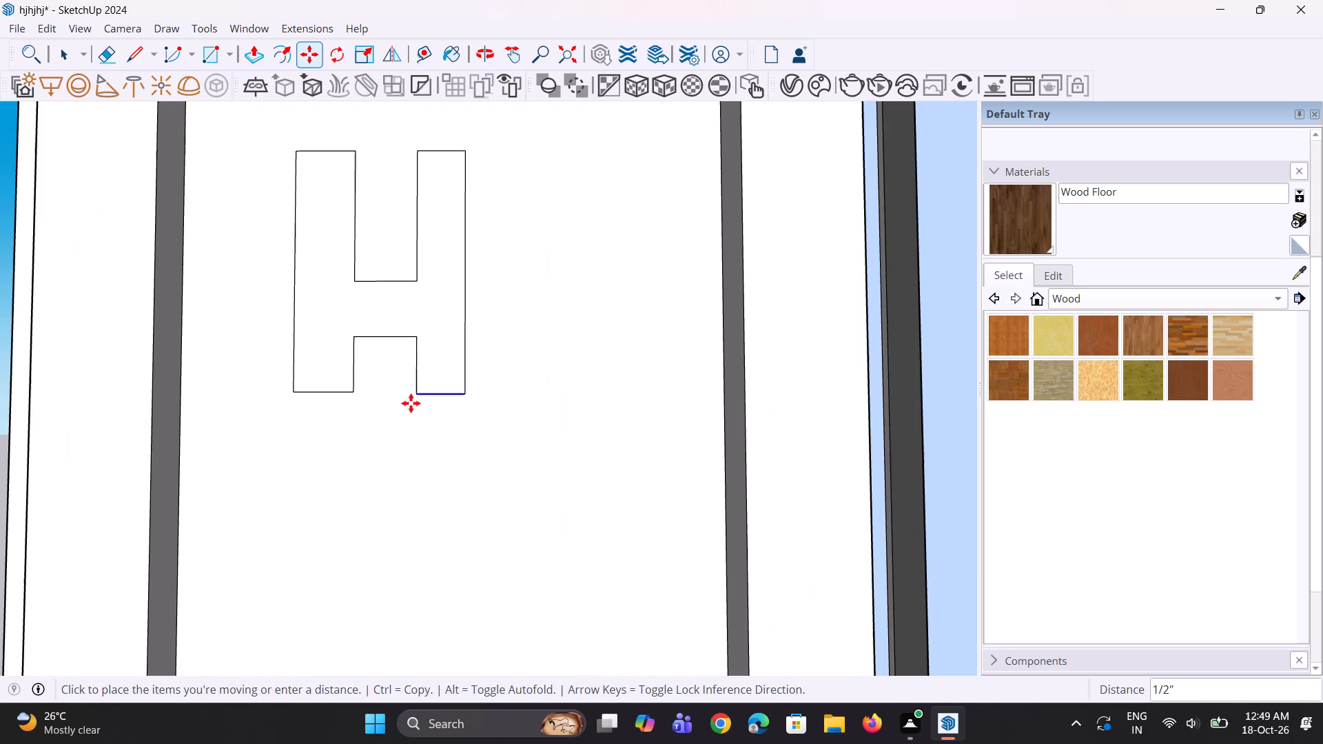
pyautogui.click(411, 404)
# Move both horizontal edges of the H's crossbar up about 6 7/8".
pyautogui.scroll(-5, 444, 477)
pyautogui.middleClick(444, 477)
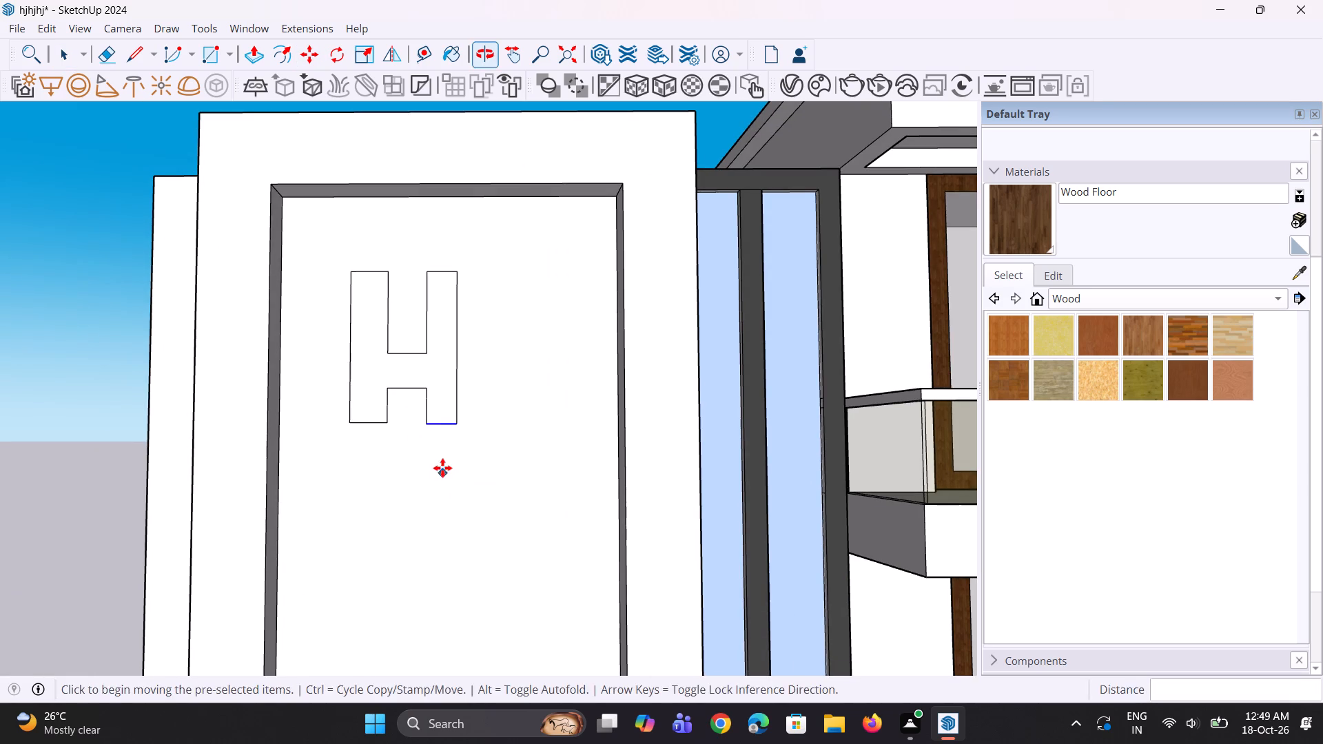
pyautogui.press('space')
pyautogui.press('space')
pyautogui.click(420, 387)
pyautogui.scroll(3, 418, 383)
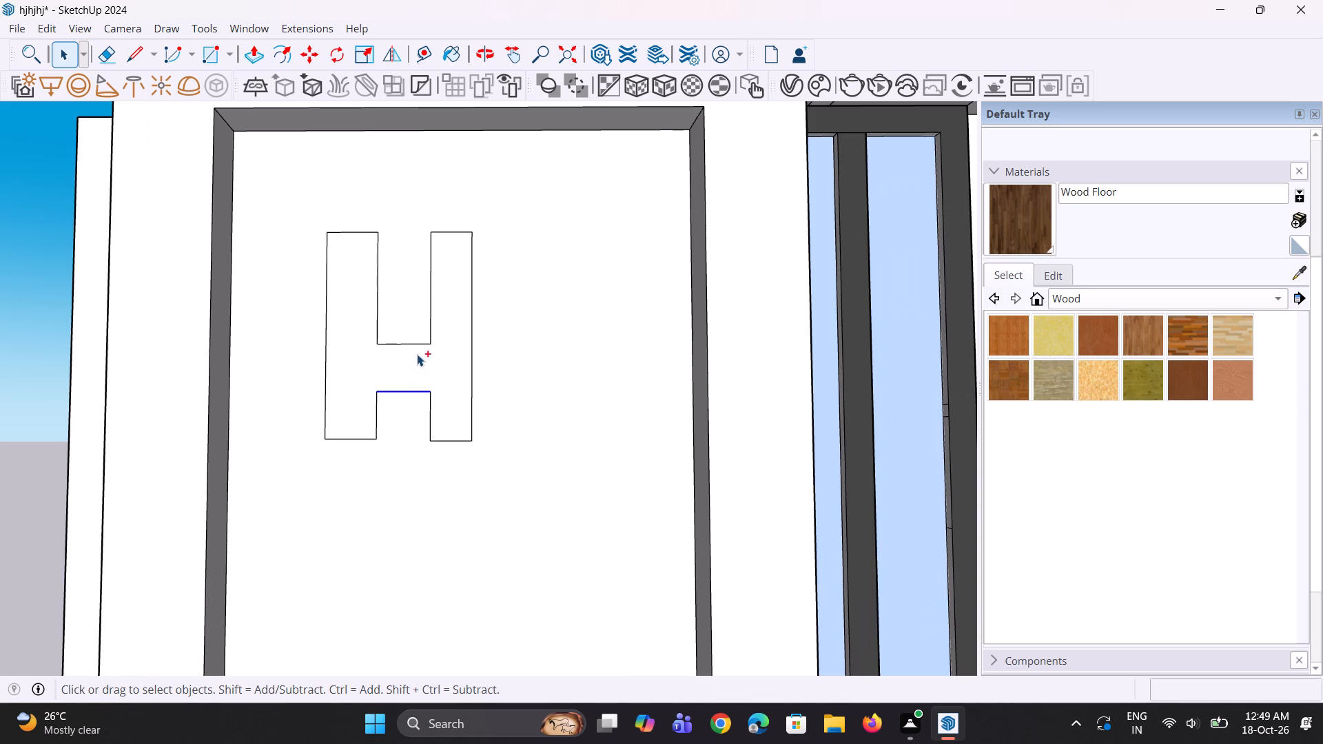
pyautogui.keyDown('ctrl'); pyautogui.click(427, 343); pyautogui.keyUp('ctrl')
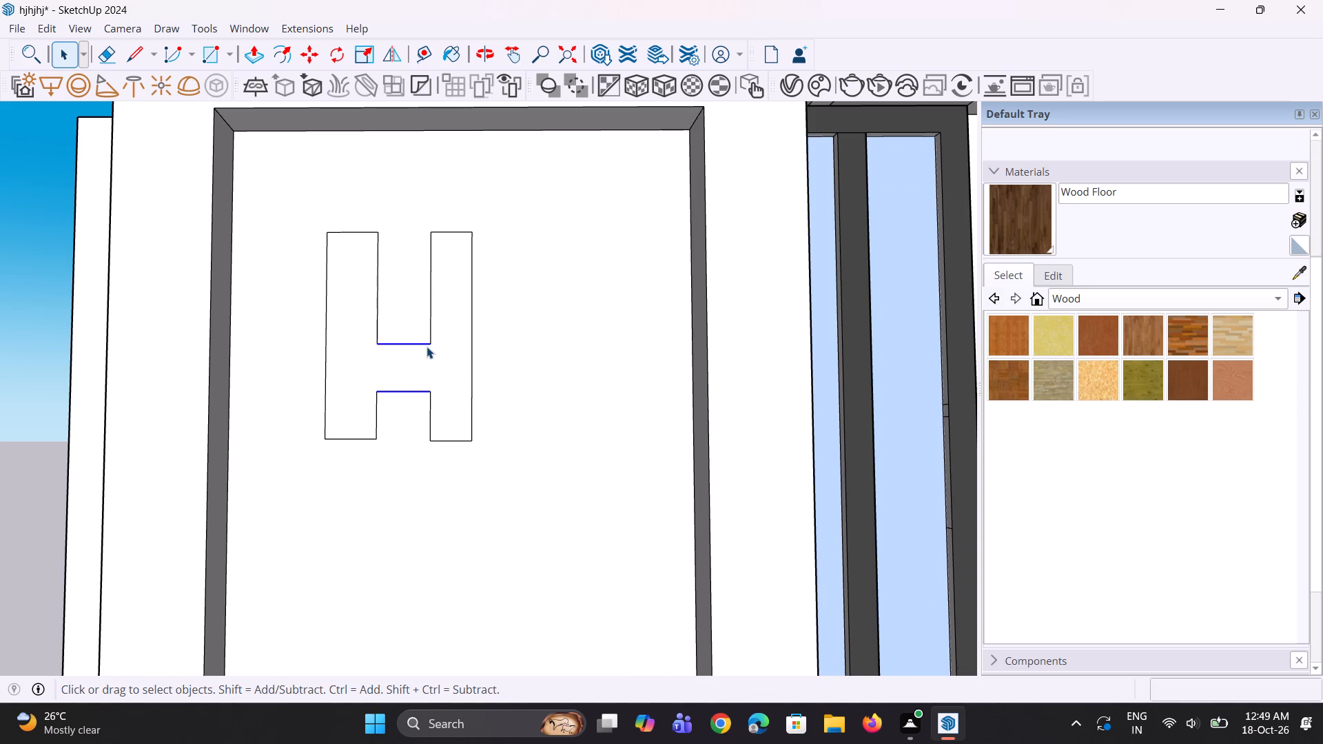
pyautogui.press('m')
pyautogui.click(429, 346)
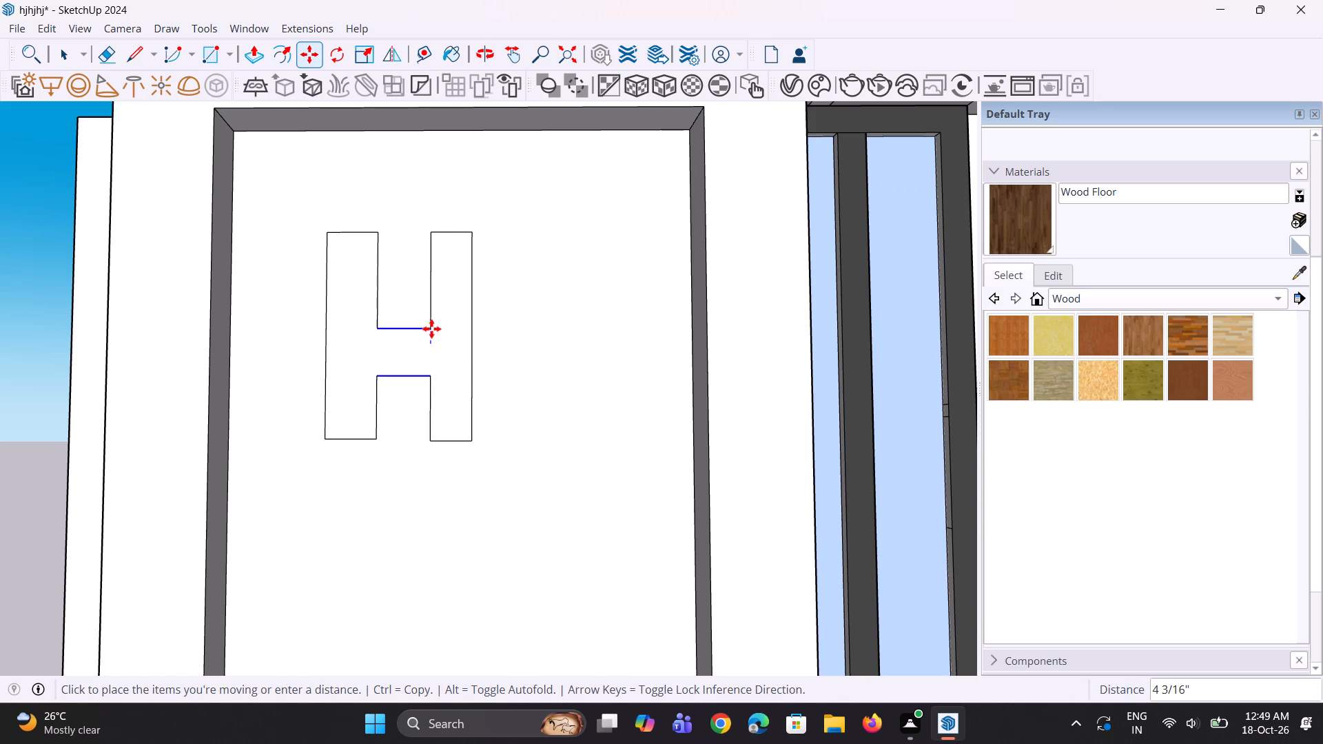
pyautogui.click(431, 320)
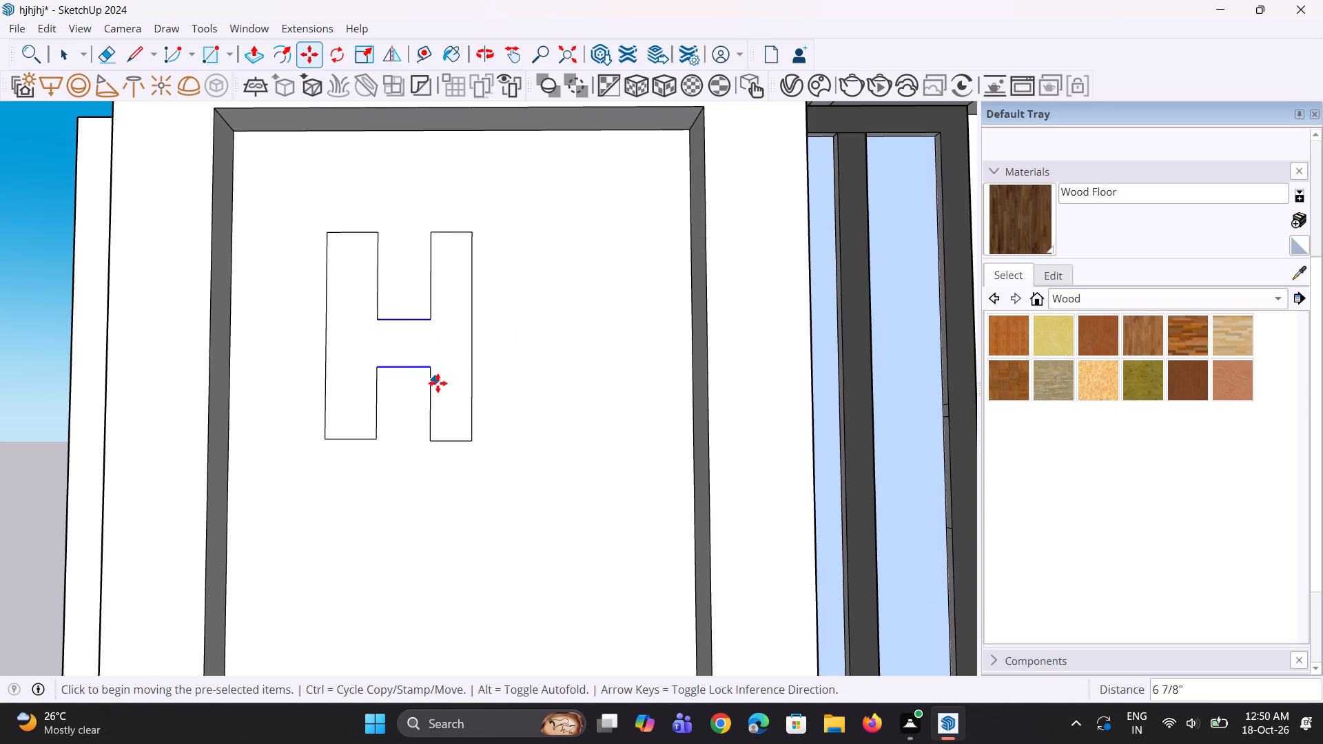
# Move both segments of the H's right outer edge outward about 2 13/16" to widen the right leg, and clear the selection.
pyautogui.press('space')
pyautogui.scroll(2, 448, 426)
pyautogui.click(477, 432)
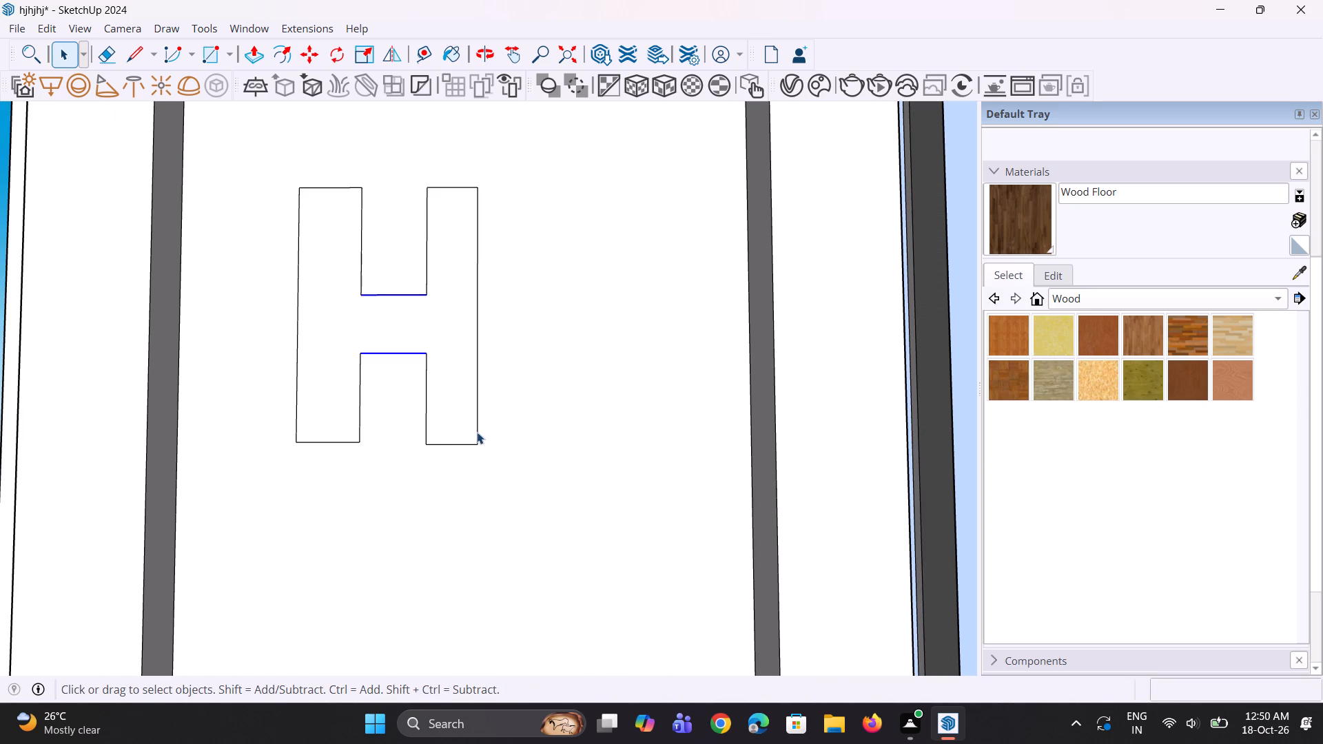
pyautogui.scroll(2, 478, 443)
pyautogui.keyDown('ctrl'); pyautogui.click(478, 284); pyautogui.keyUp('ctrl')
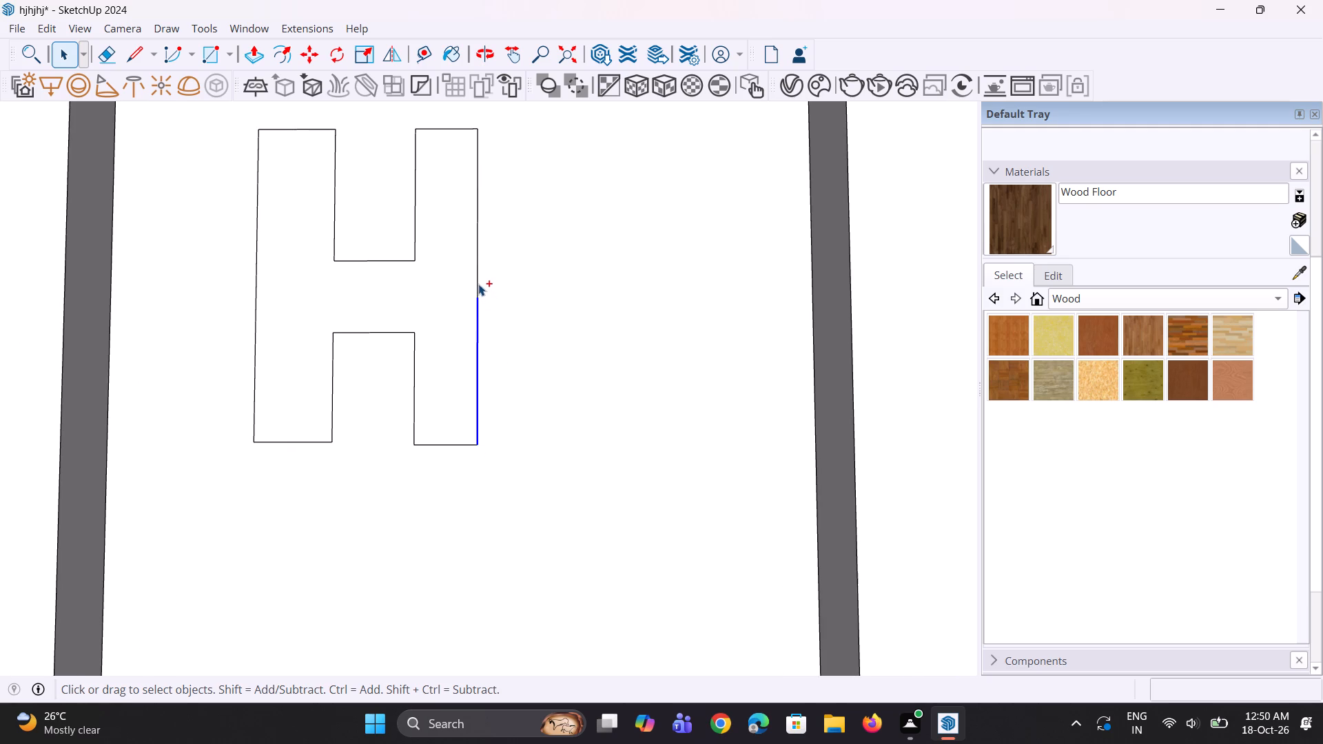
pyautogui.press('m')
pyautogui.click(476, 446)
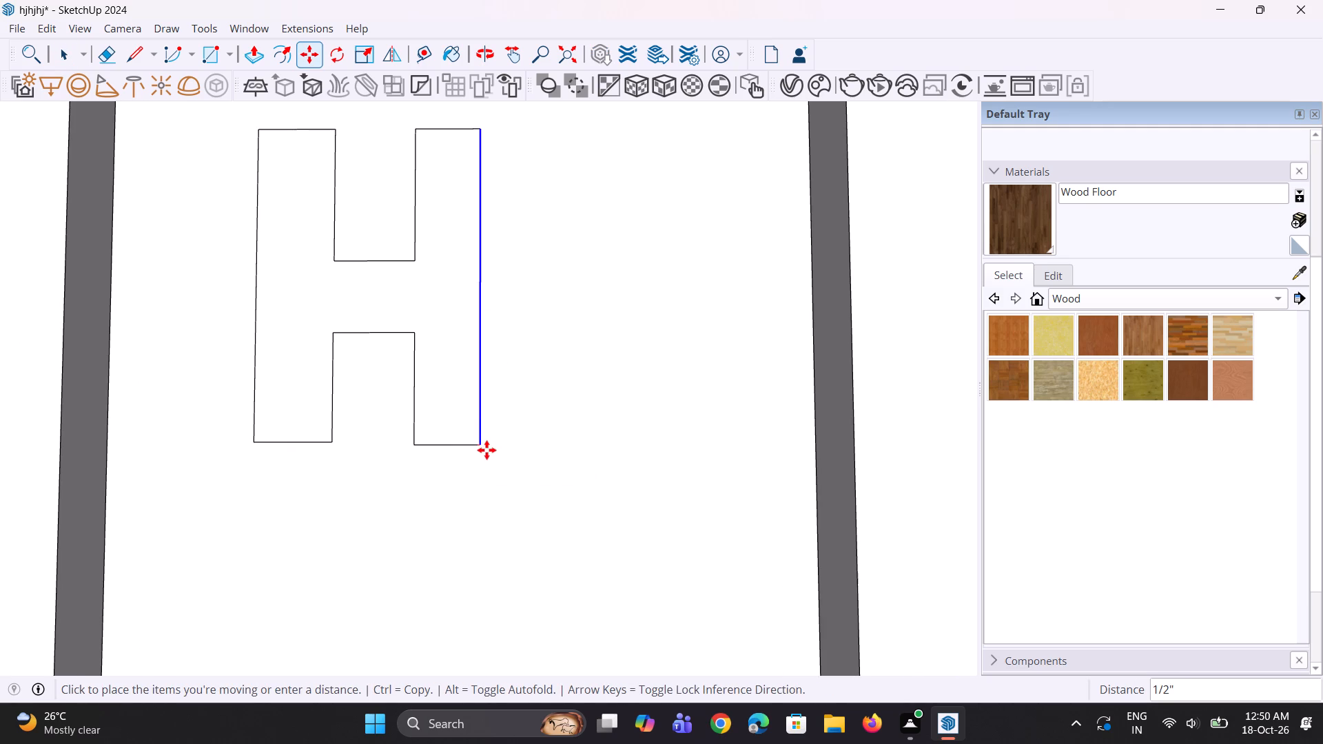
pyautogui.click(493, 450)
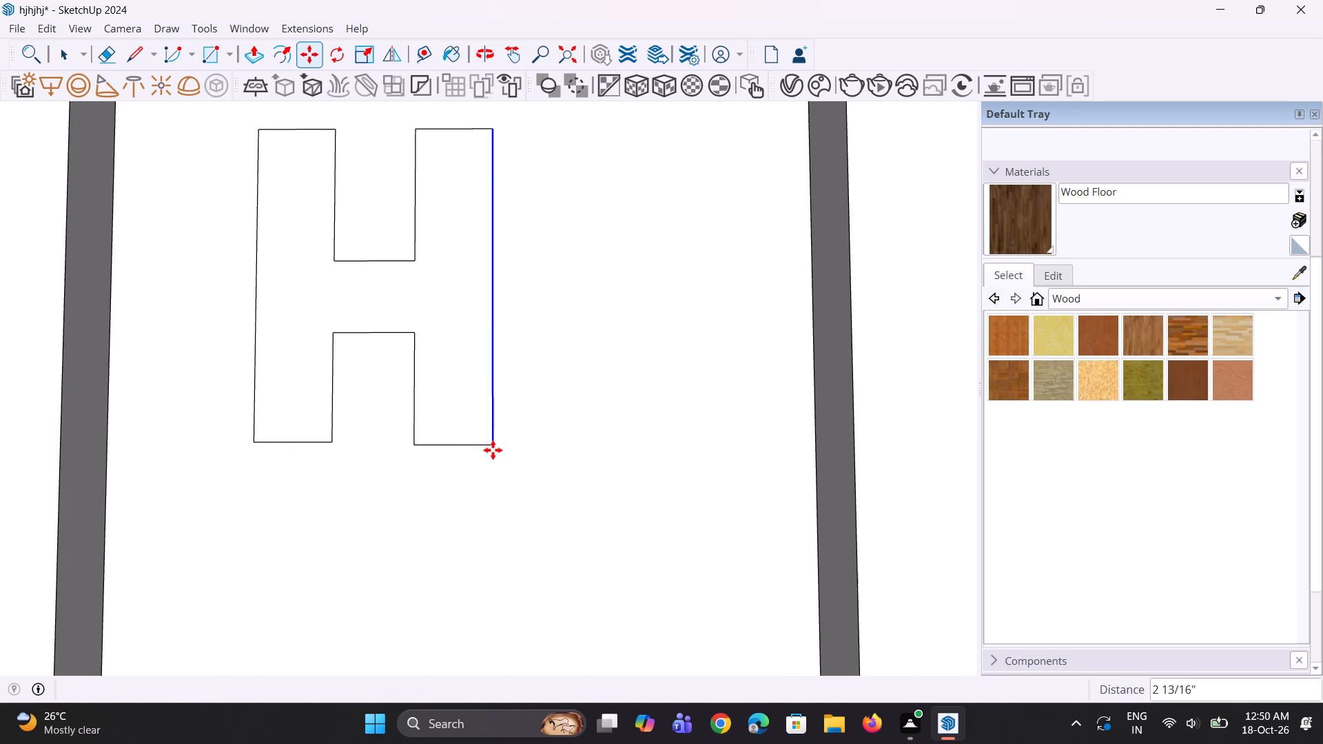
pyautogui.scroll(-10, 519, 504)
pyautogui.moveTo(516, 503); pyautogui.dragTo(502, 479, button='middle')
pyautogui.press('space')
pyautogui.press('space')
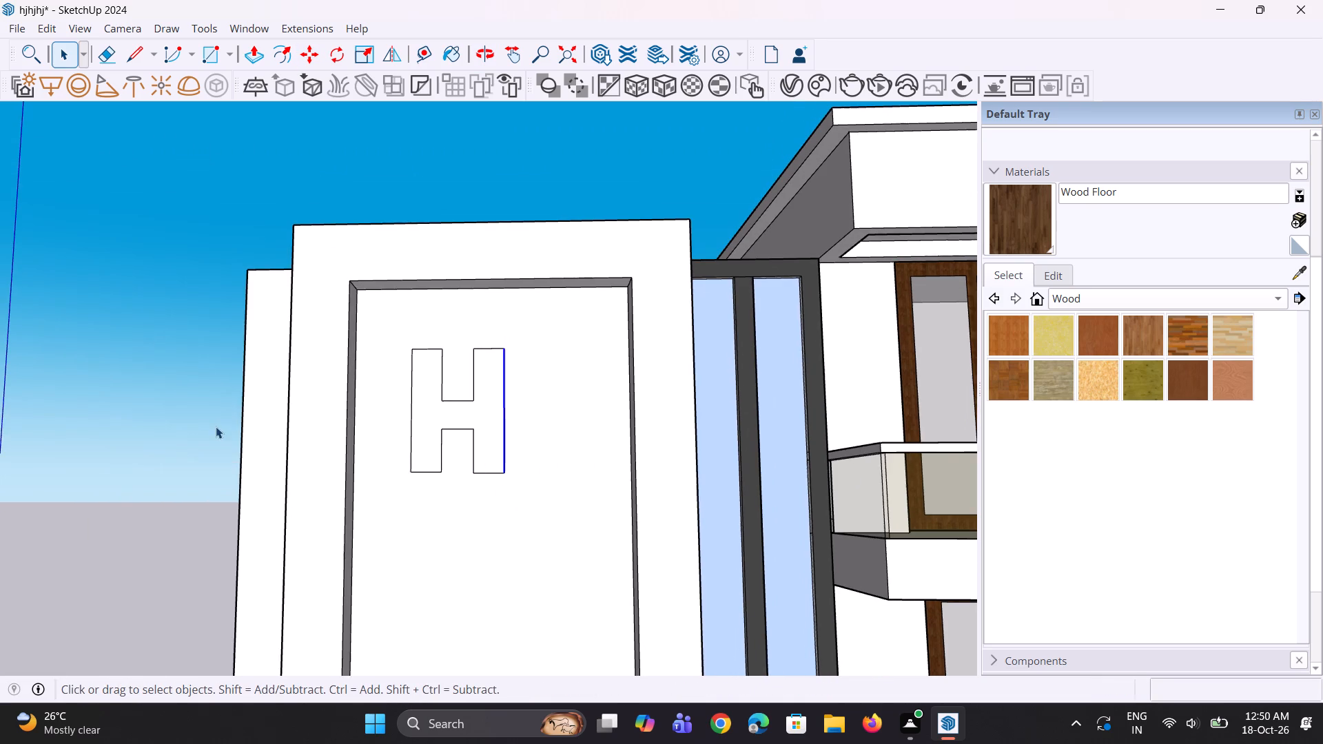
pyautogui.click(216, 426)
# Move the H face sideways about 1' 3 15/16" toward the middle of the recessed panel.
pyautogui.scroll(-4, 485, 458)
pyautogui.moveTo(481, 510); pyautogui.dragTo(498, 537, button='middle')
pyautogui.scroll(-4, 469, 464)
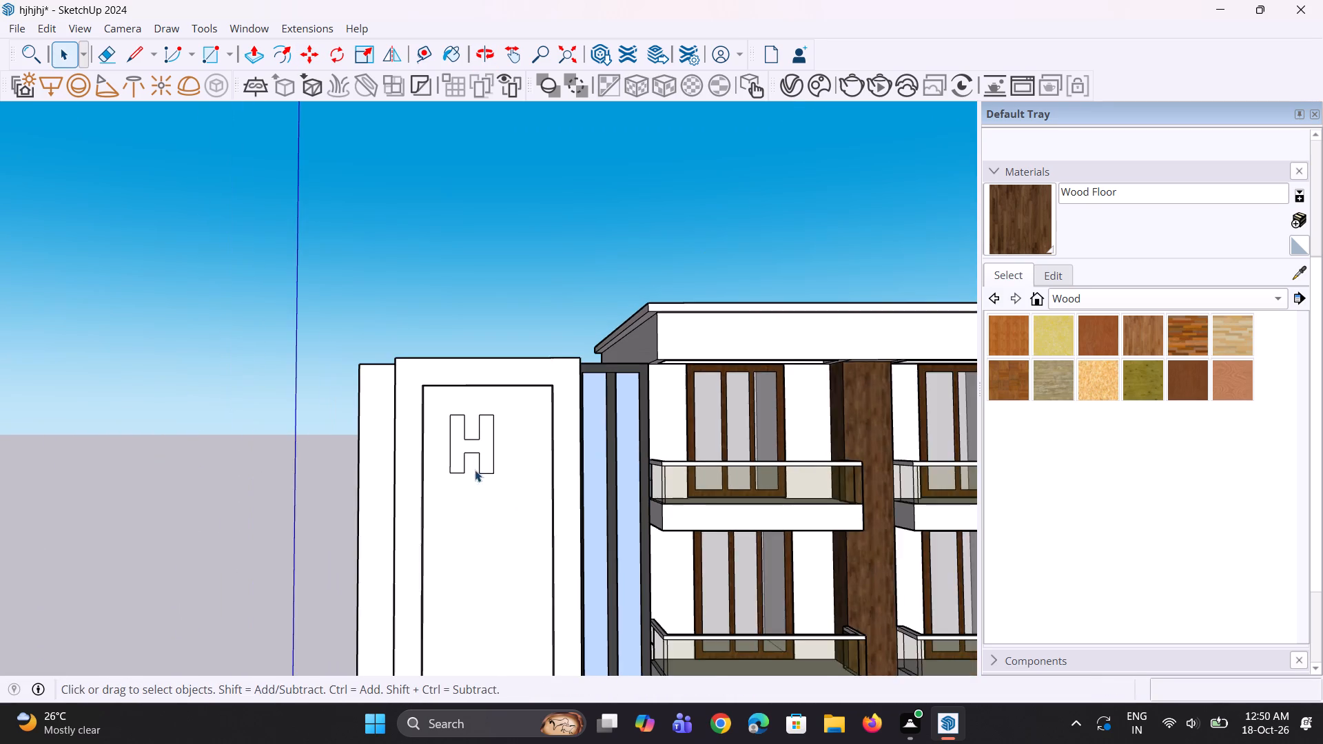
pyautogui.scroll(4, 475, 460)
pyautogui.click(475, 447)
pyautogui.press('m')
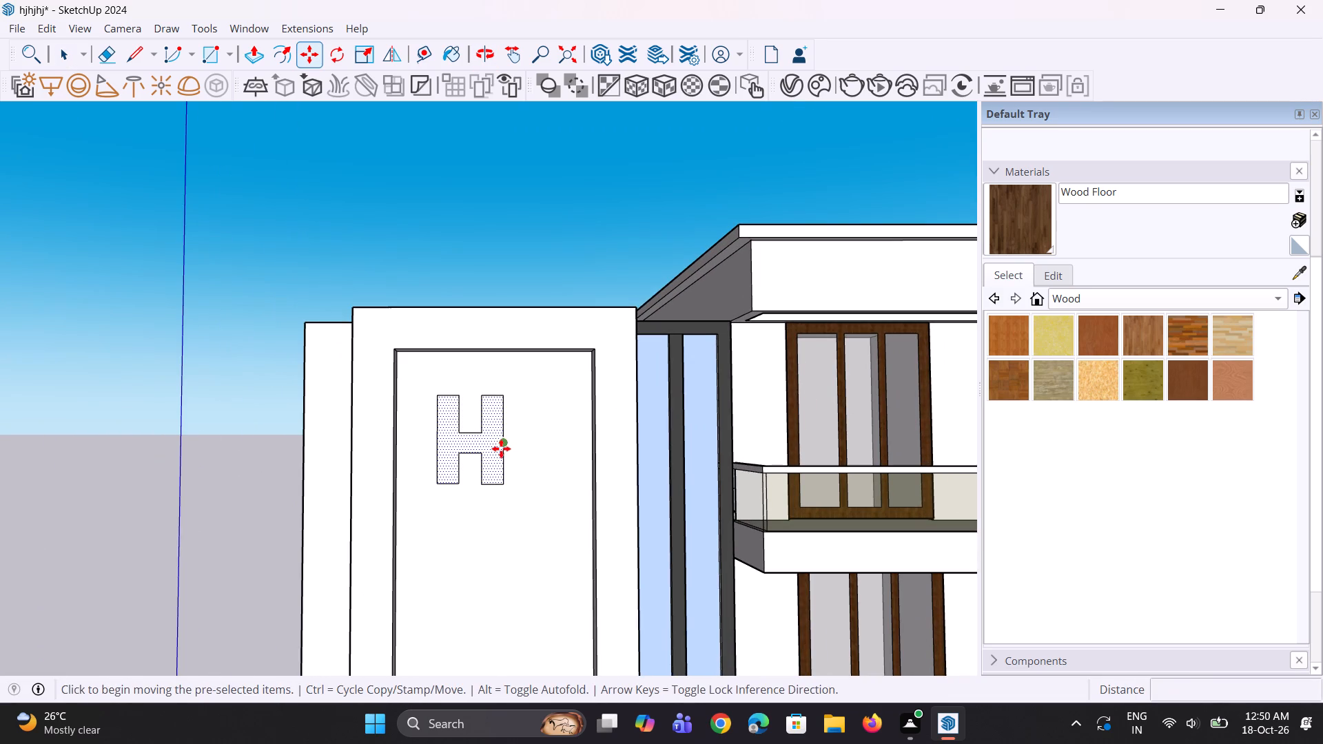
pyautogui.click(494, 448)
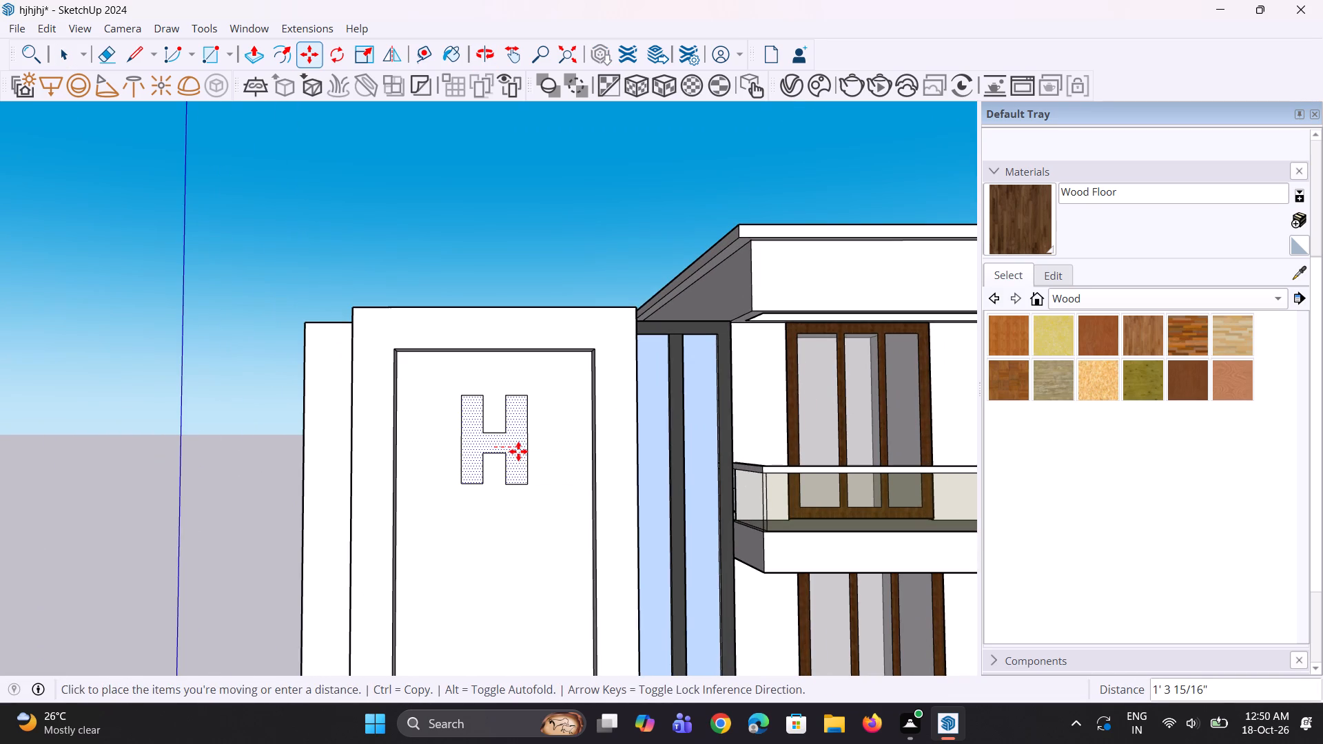
pyautogui.click(518, 451)
# Draw a circle with a radius of about 2' 1 3/4" on the recessed panel, centred below the H.
pyautogui.scroll(-13, 418, 417)
pyautogui.middleClick(411, 504)
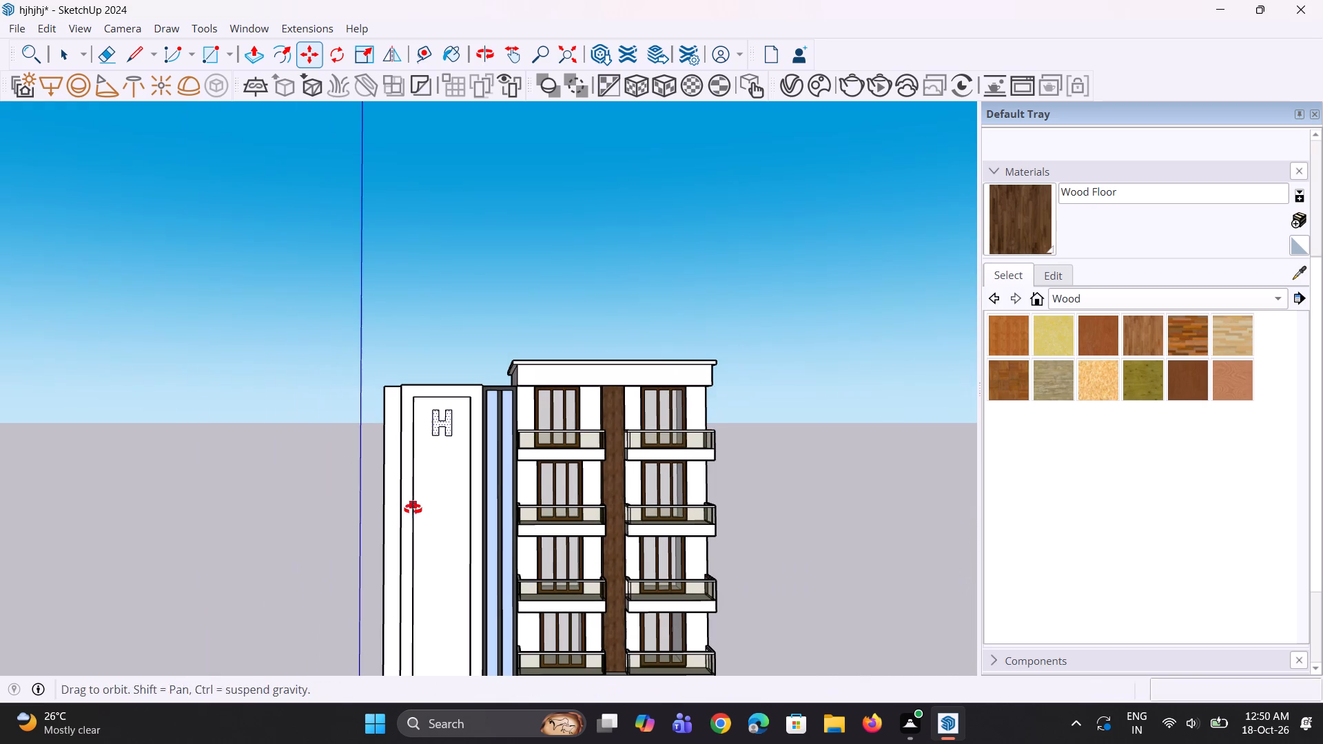
pyautogui.scroll(4, 440, 533)
pyautogui.scroll(3, 449, 471)
pyautogui.scroll(-2, 448, 445)
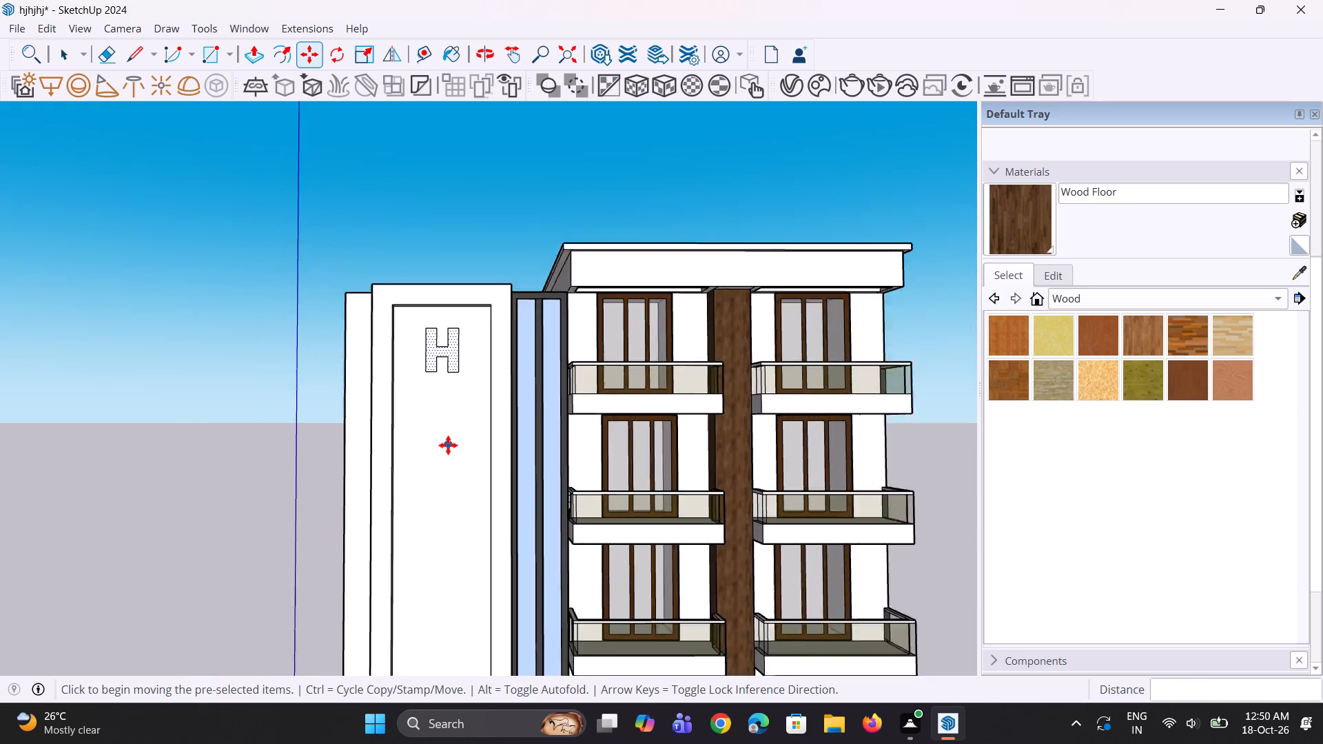
pyautogui.scroll(-2, 448, 445)
pyautogui.scroll(5, 449, 443)
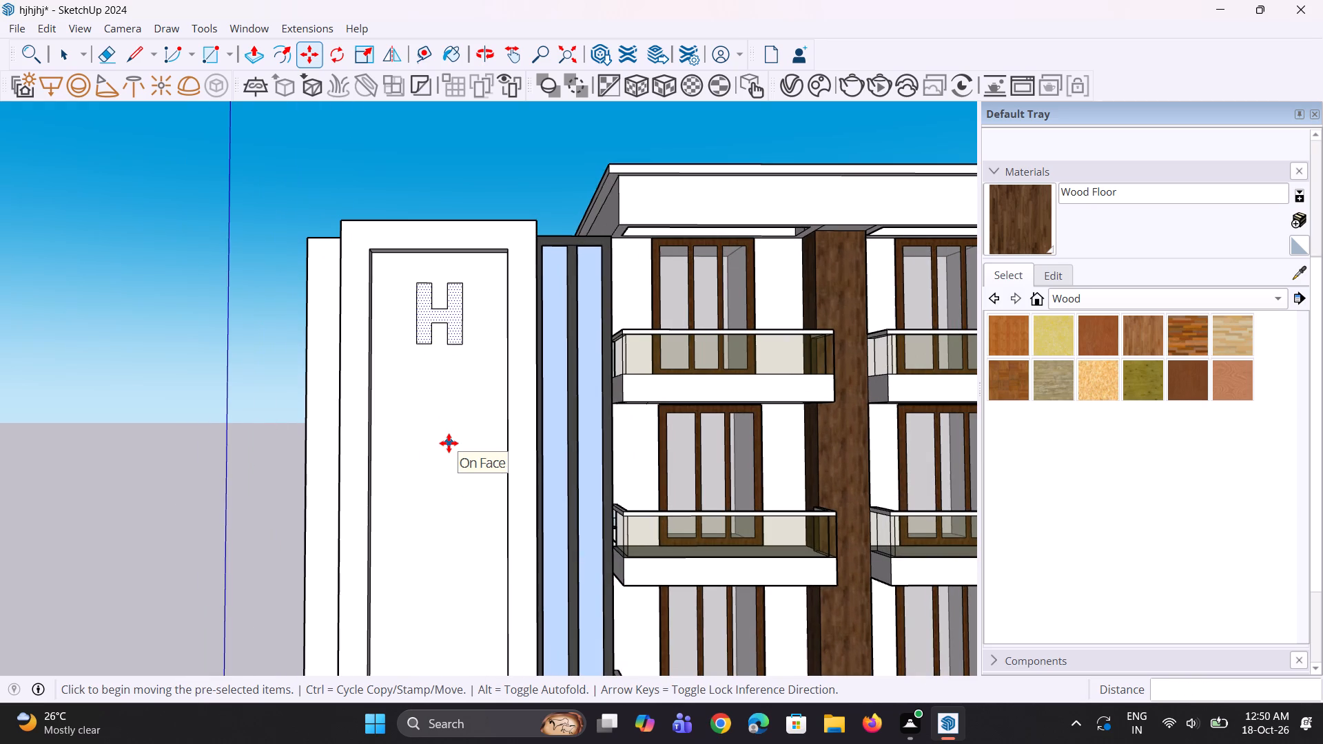
pyautogui.press('c')
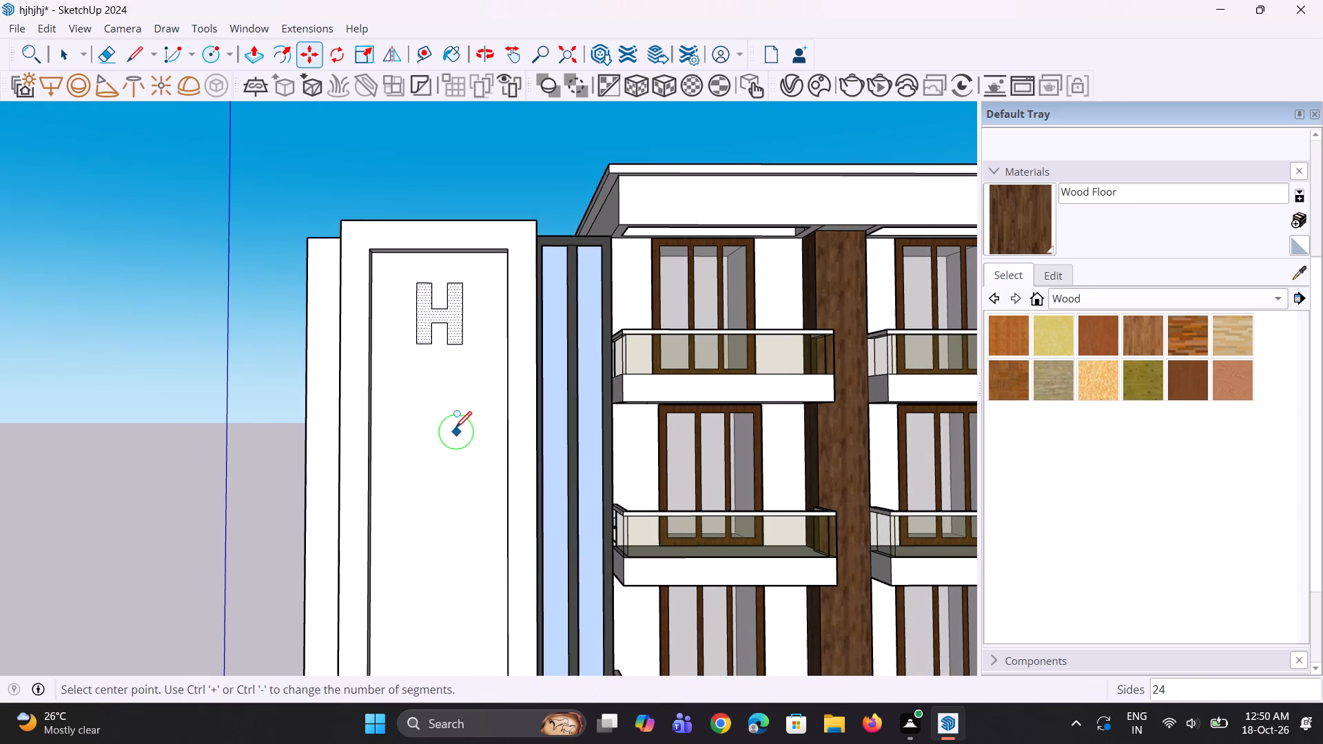
pyautogui.scroll(3, 451, 415)
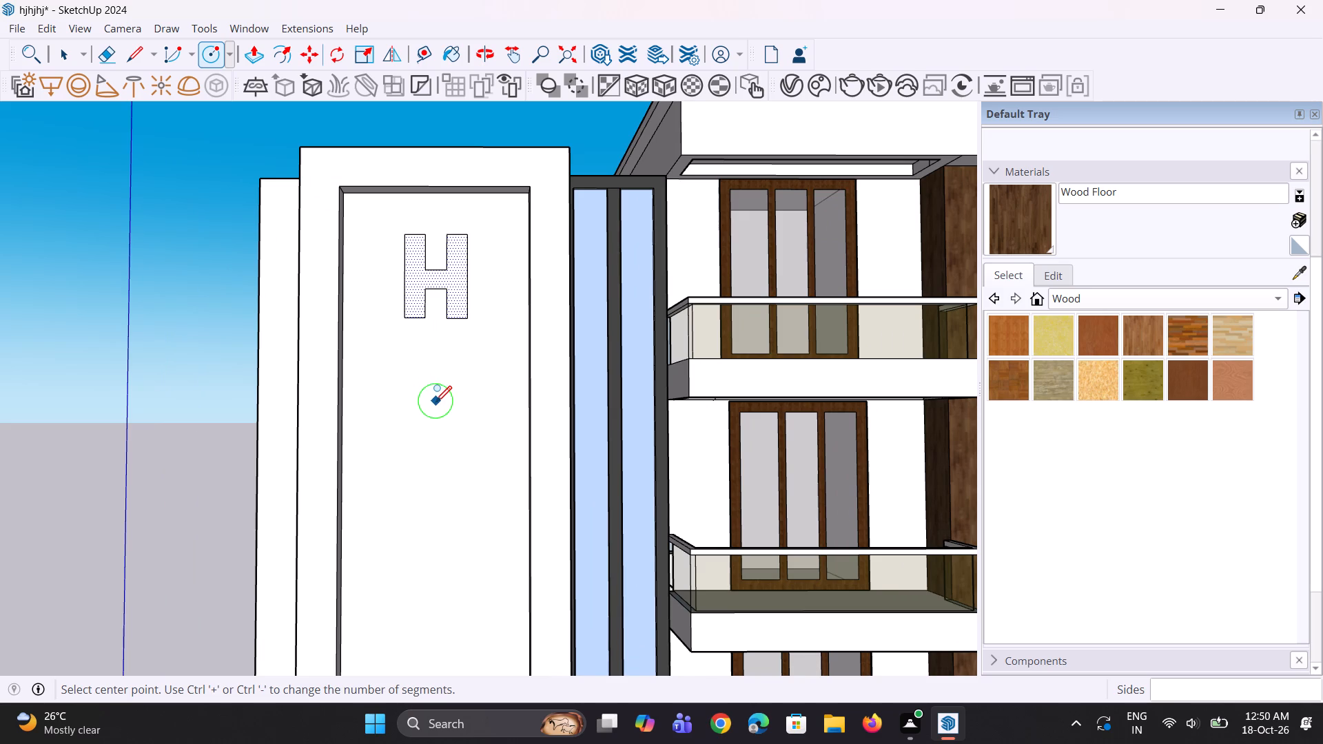
pyautogui.click(435, 403)
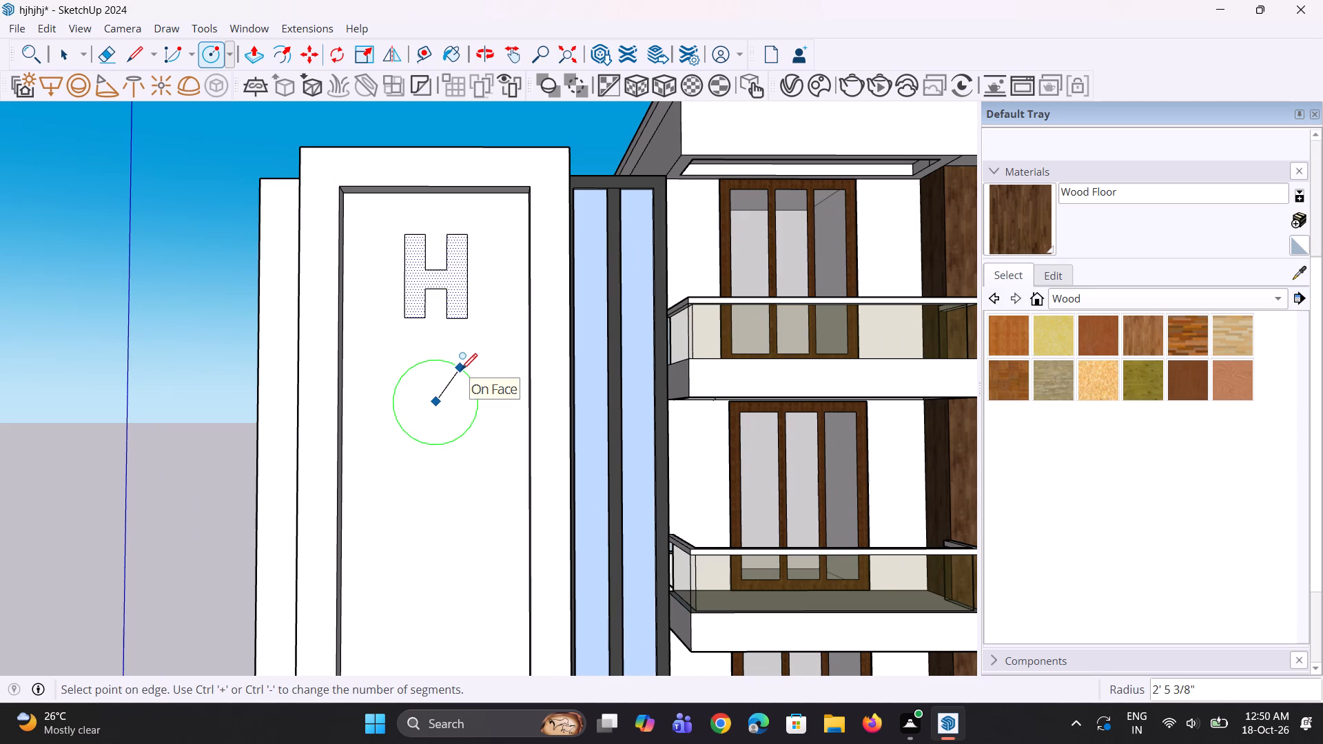
pyautogui.click(459, 373)
pyautogui.press('space')
# Offset the circle inward to add a concentric circle with a radius of about 1' 9 9/16".
pyautogui.click(429, 397)
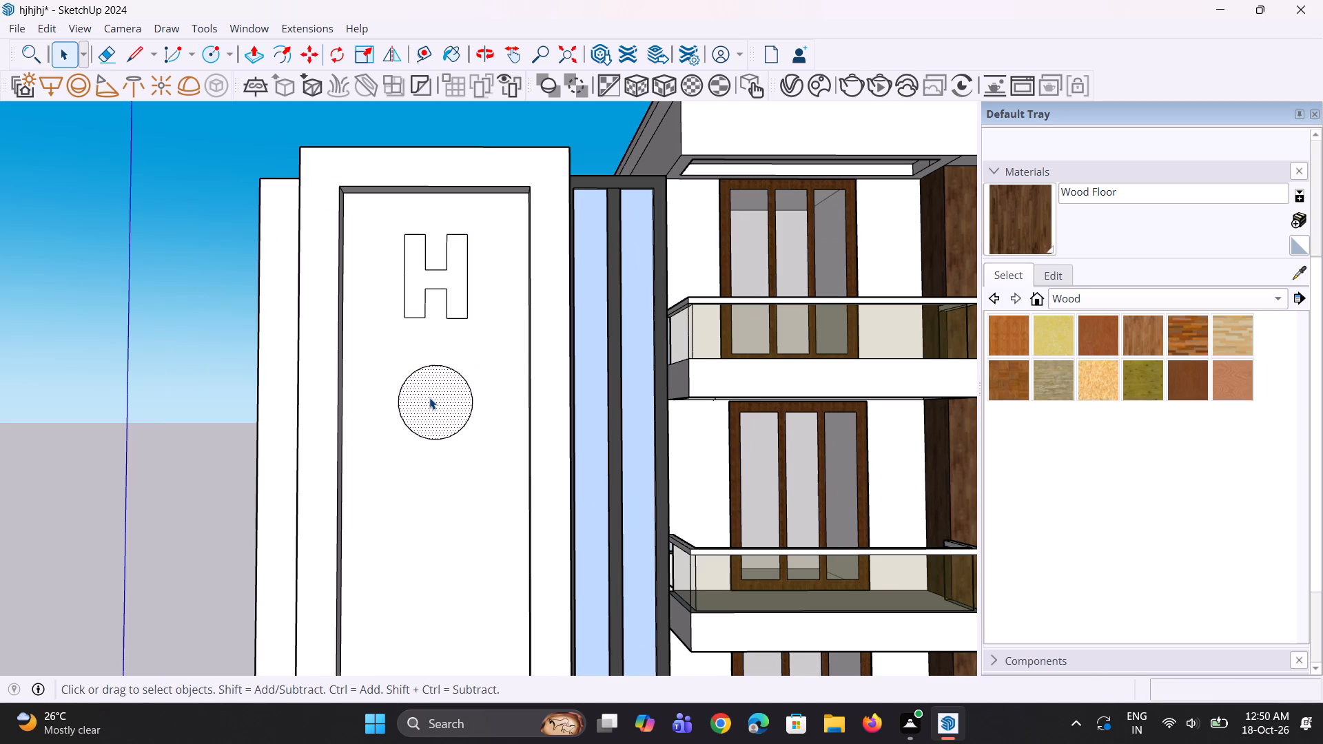
pyautogui.press('f')
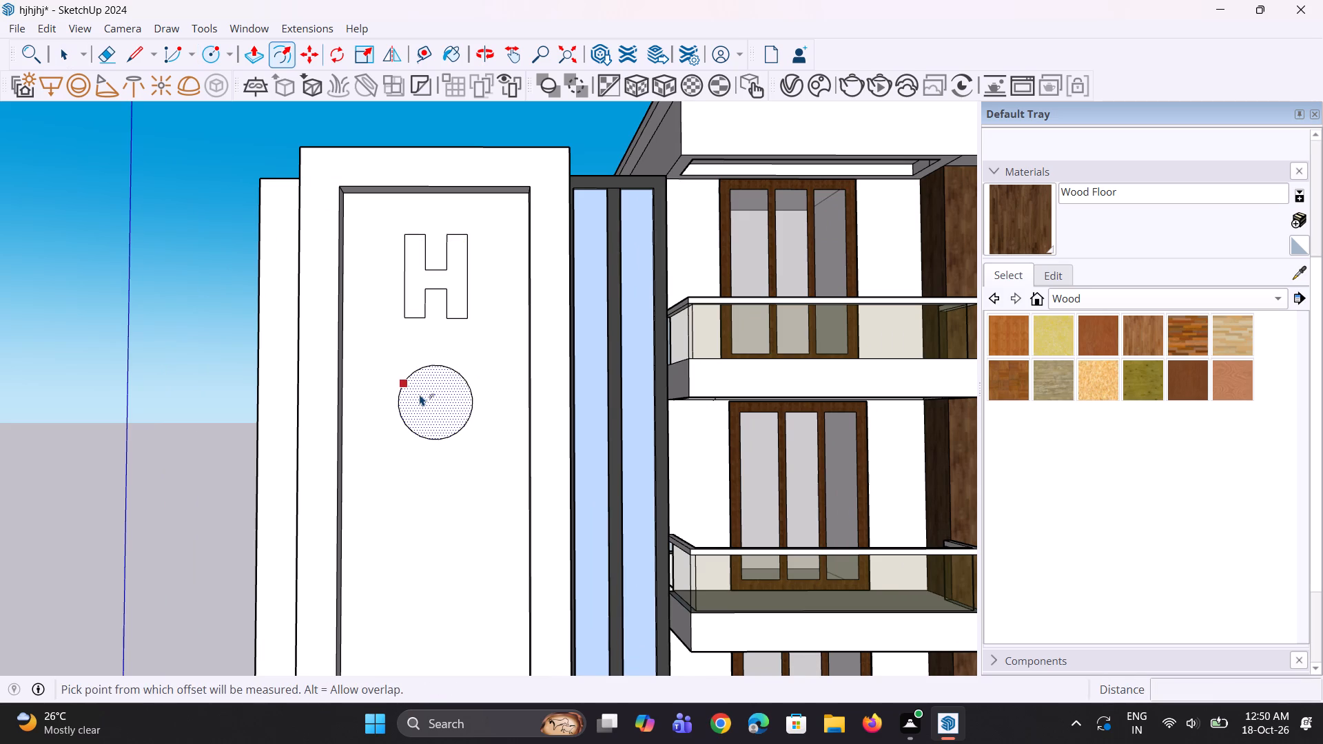
pyautogui.click(417, 393)
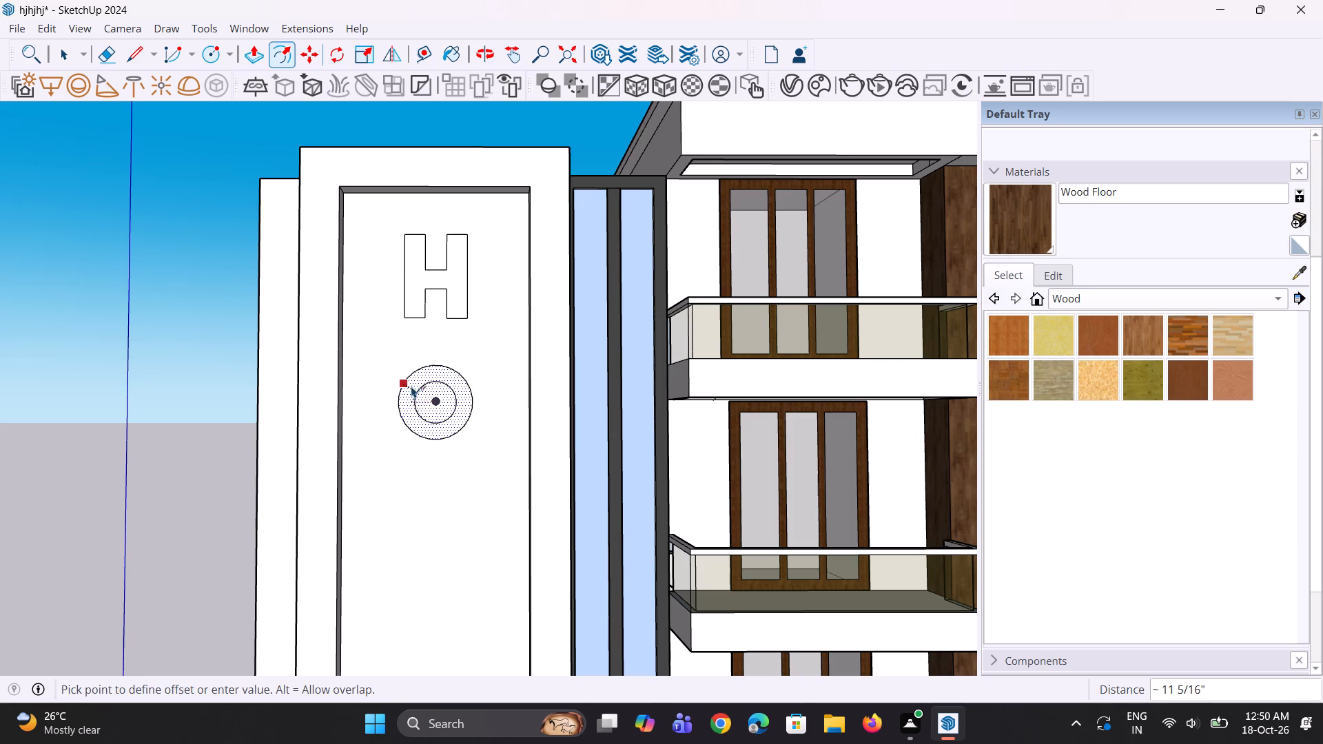
pyautogui.click(413, 382)
pyautogui.press('space')
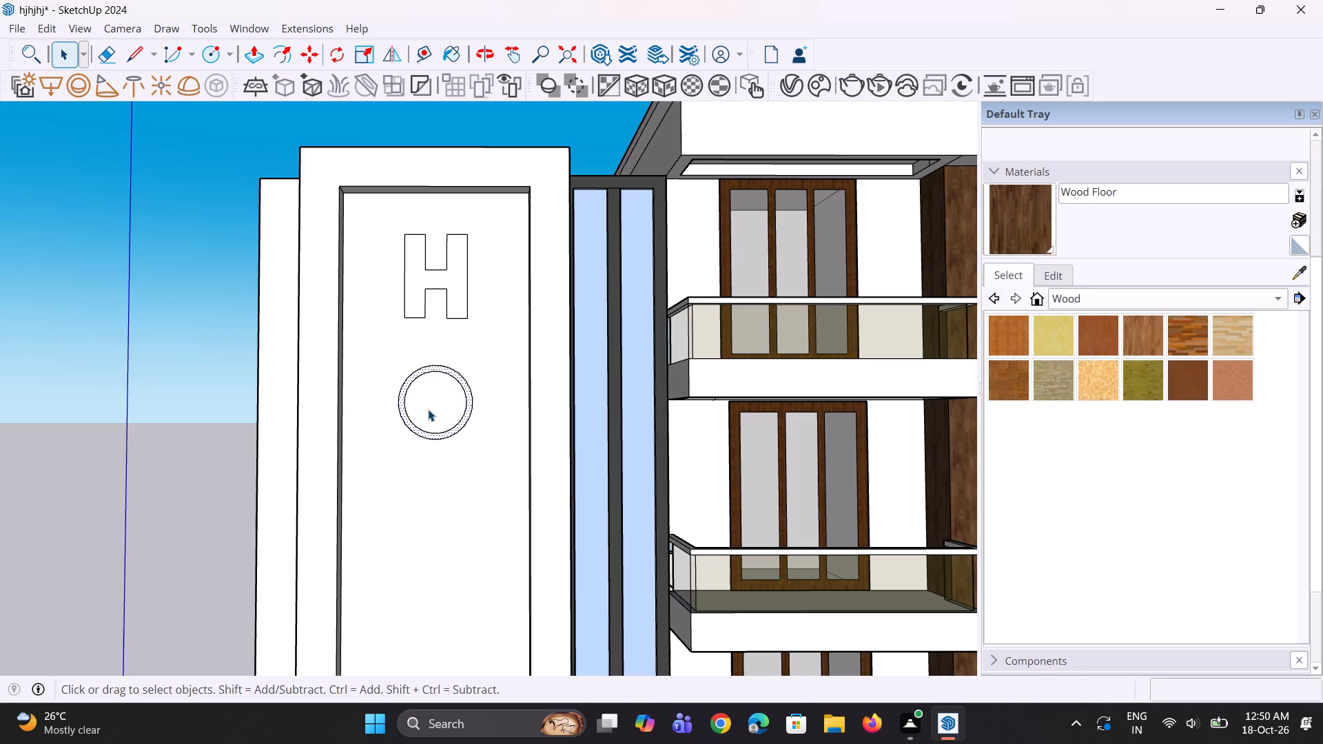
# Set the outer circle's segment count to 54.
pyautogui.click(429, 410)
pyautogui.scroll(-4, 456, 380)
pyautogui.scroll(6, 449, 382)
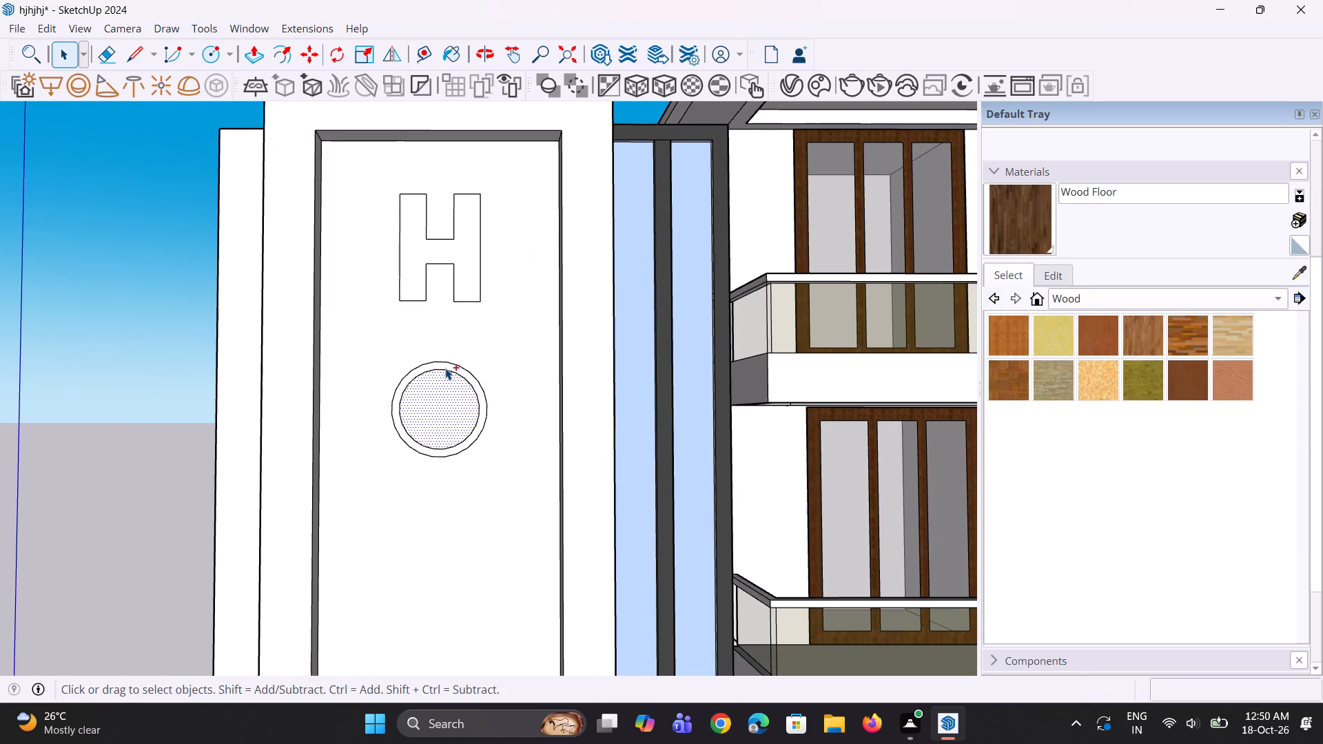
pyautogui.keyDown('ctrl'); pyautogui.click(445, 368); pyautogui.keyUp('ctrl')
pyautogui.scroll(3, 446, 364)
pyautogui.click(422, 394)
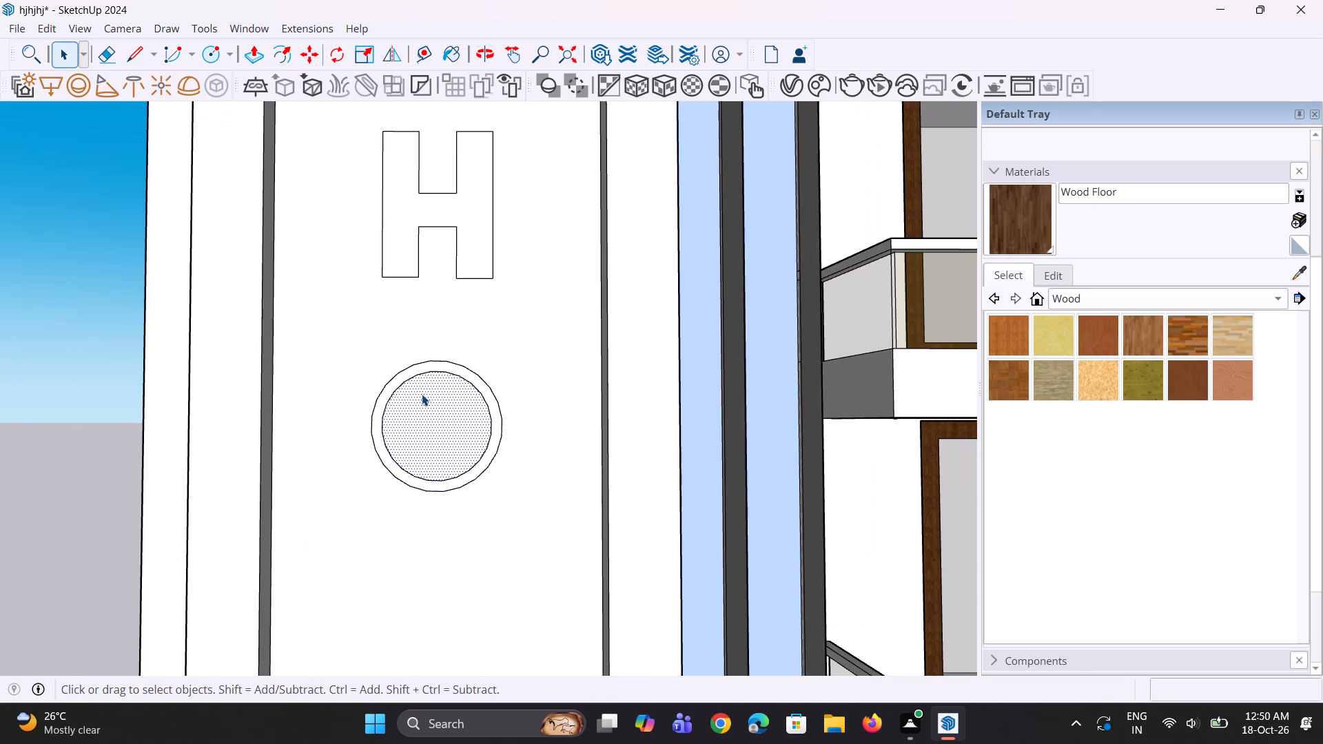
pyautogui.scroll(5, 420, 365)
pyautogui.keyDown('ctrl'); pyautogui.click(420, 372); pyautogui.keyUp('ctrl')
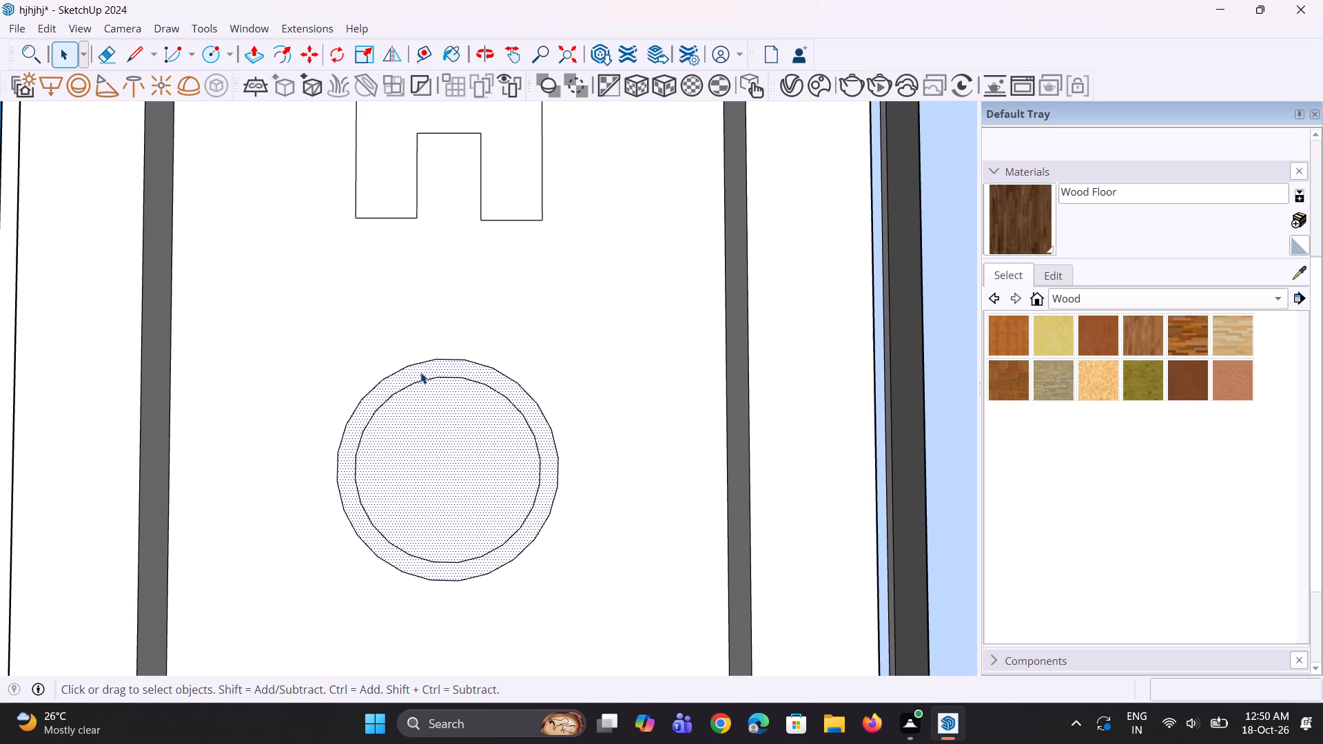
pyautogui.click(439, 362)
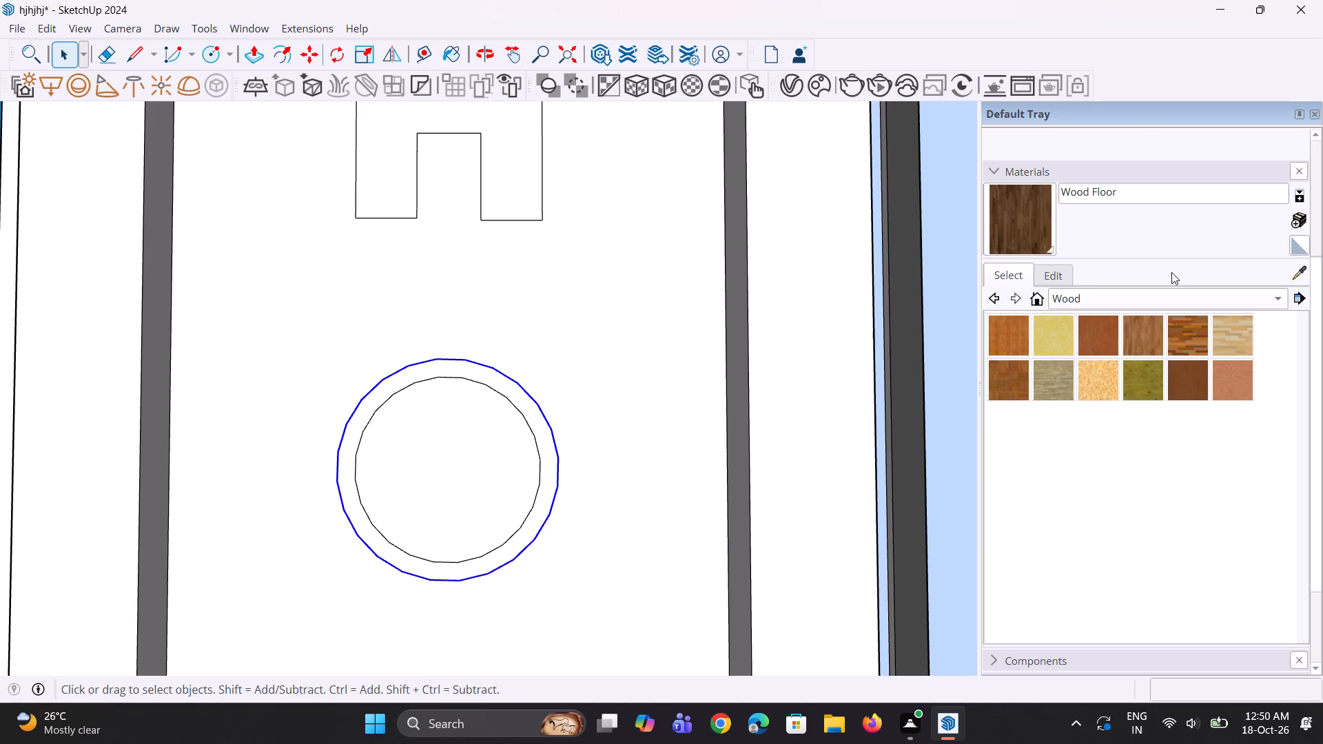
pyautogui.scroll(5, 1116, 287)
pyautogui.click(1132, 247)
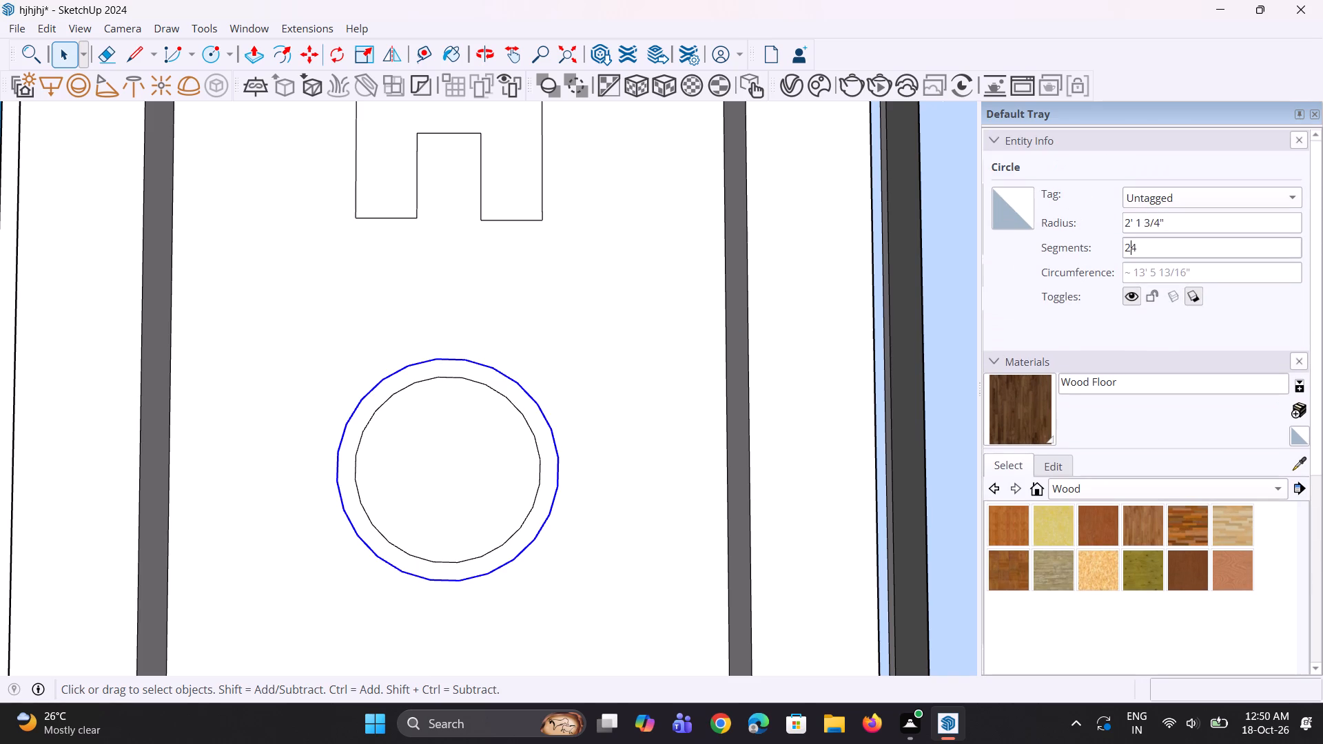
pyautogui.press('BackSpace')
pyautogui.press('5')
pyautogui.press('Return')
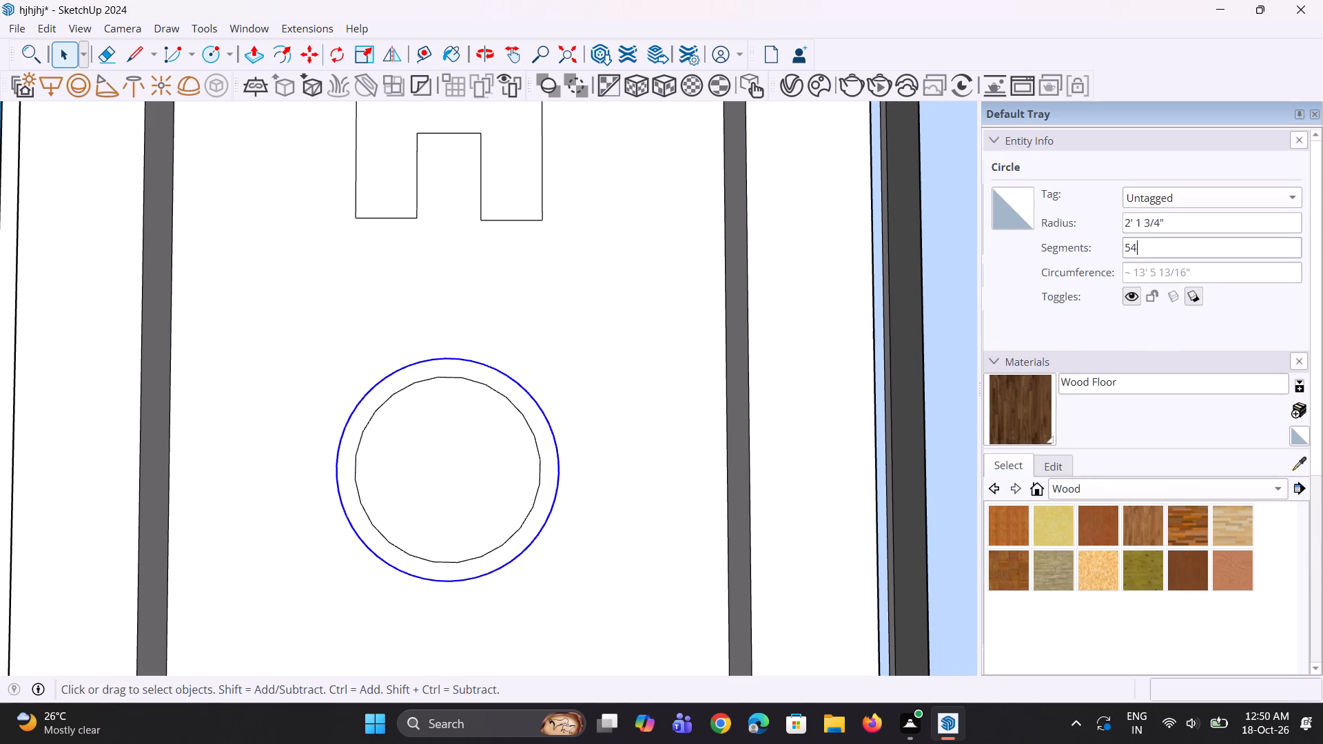
# Set the inner circle's segment count to 54.
pyautogui.click(538, 454)
pyautogui.click(1131, 247)
pyautogui.press('BackSpace')
pyautogui.press('5')
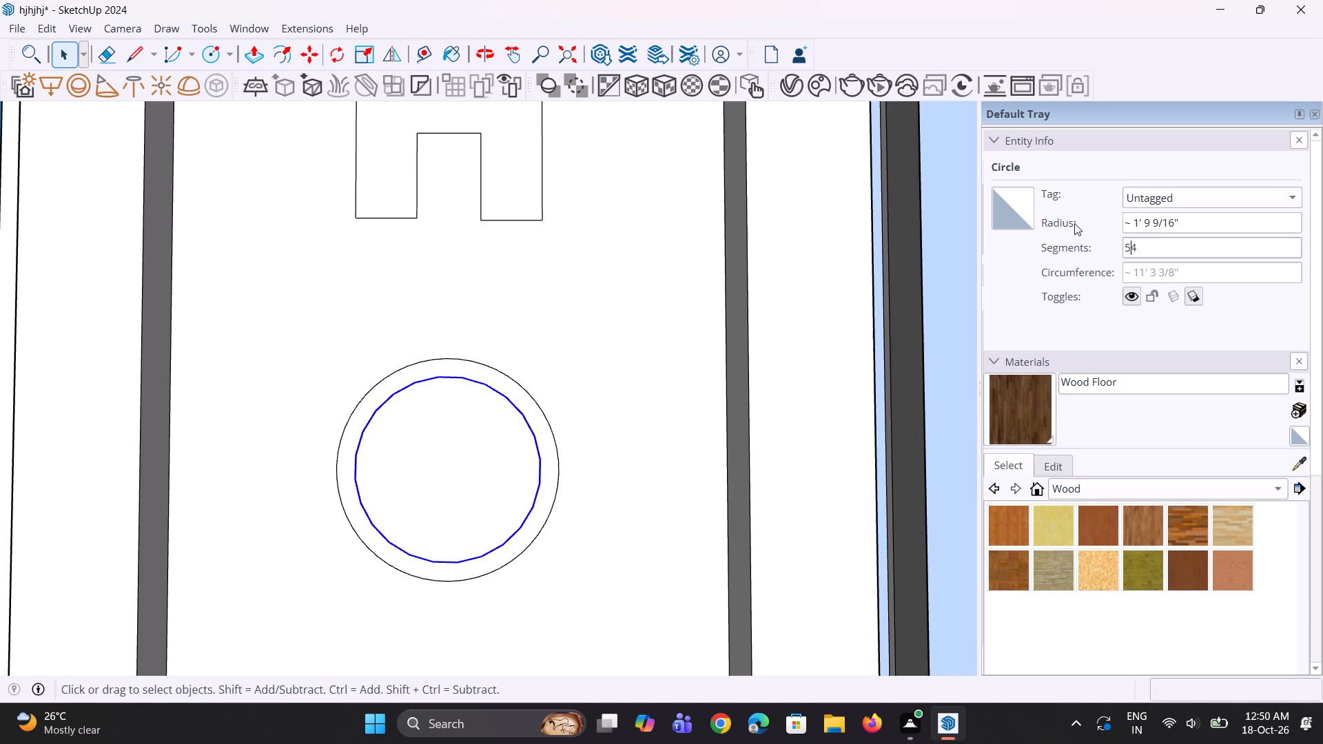
pyautogui.press('Return')
# Select the disc and ring faces of the two concentric circles and move them straight up closer to the H.
pyautogui.scroll(-3, 690, 365)
pyautogui.click(513, 475)
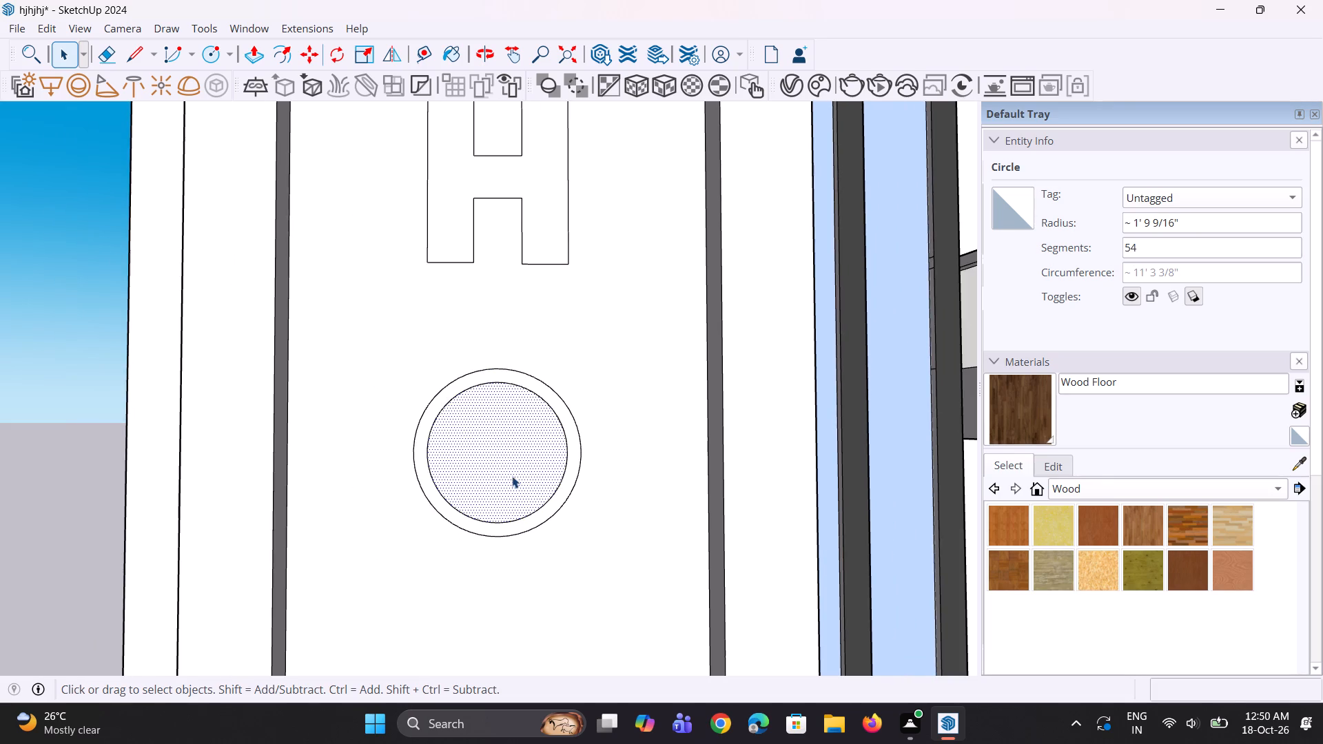
pyautogui.scroll(-5, 537, 470)
pyautogui.scroll(7, 537, 437)
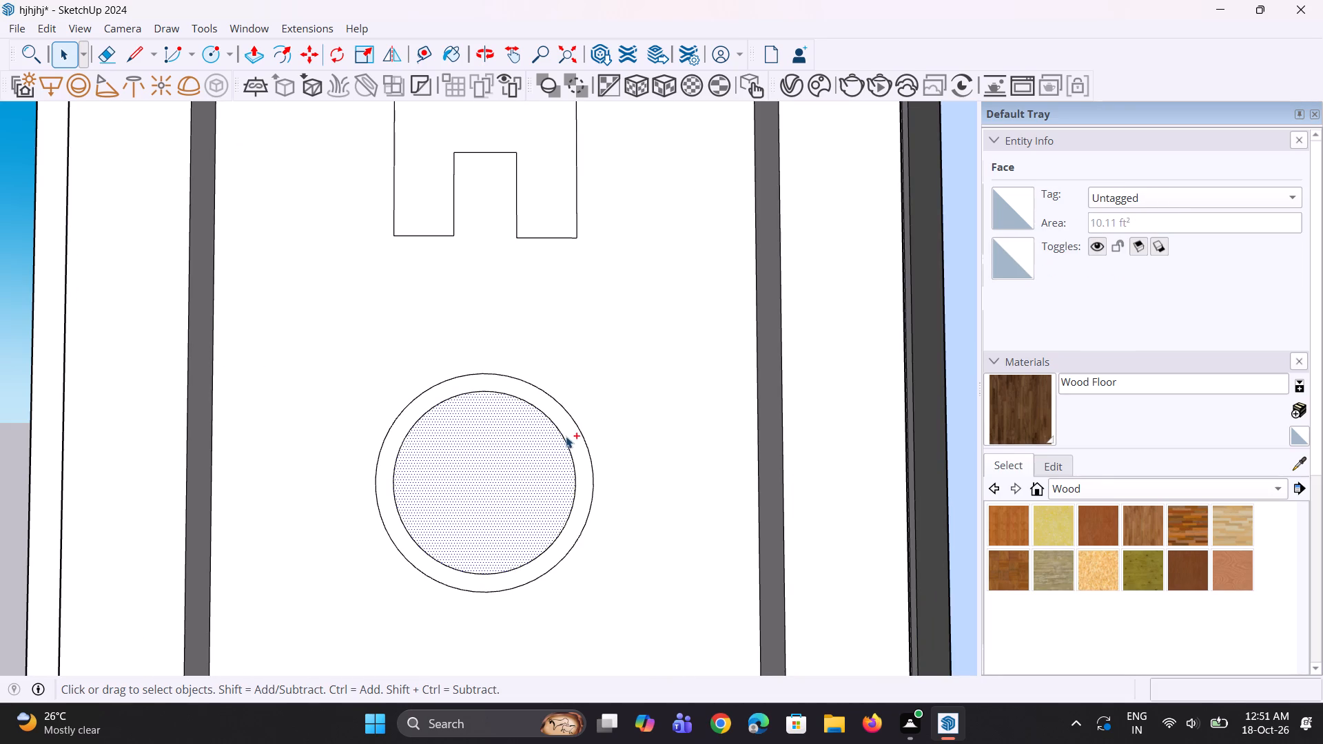
pyautogui.keyDown('ctrl'); pyautogui.click(568, 437); pyautogui.keyUp('ctrl')
pyautogui.press('m')
pyautogui.click(513, 479)
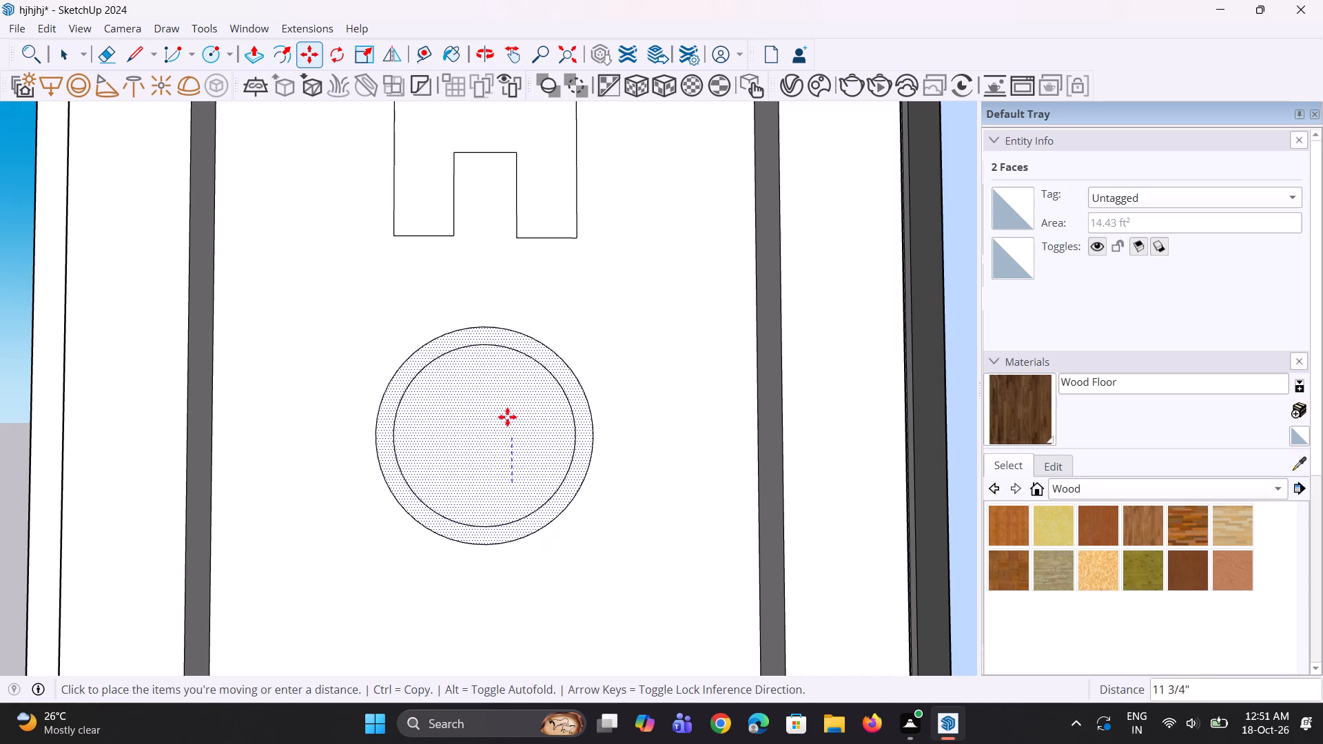
pyautogui.click(504, 404)
# Place two vertical guides along the H's outer side edges, 3' 7 11/16" apart, running down past the circles.
pyautogui.scroll(-11, 476, 399)
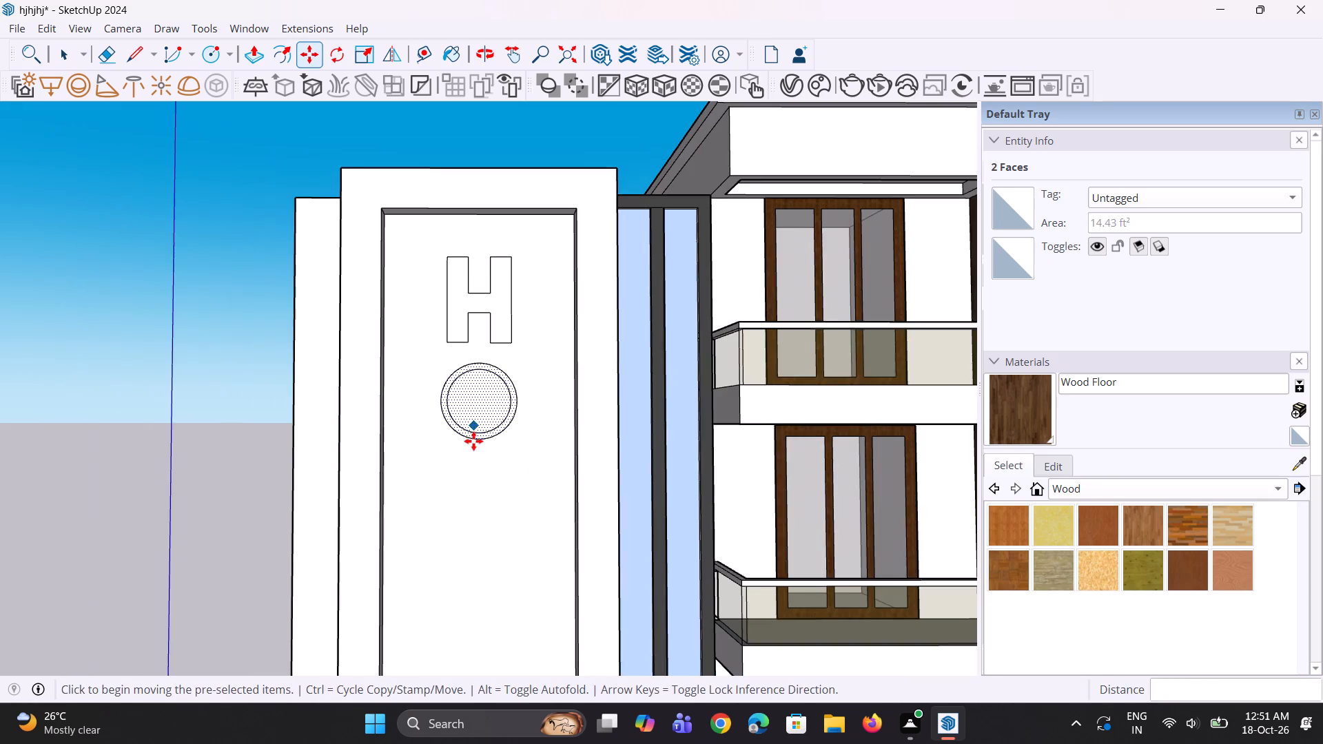
pyautogui.middleClick(473, 441)
pyautogui.scroll(1, 473, 435)
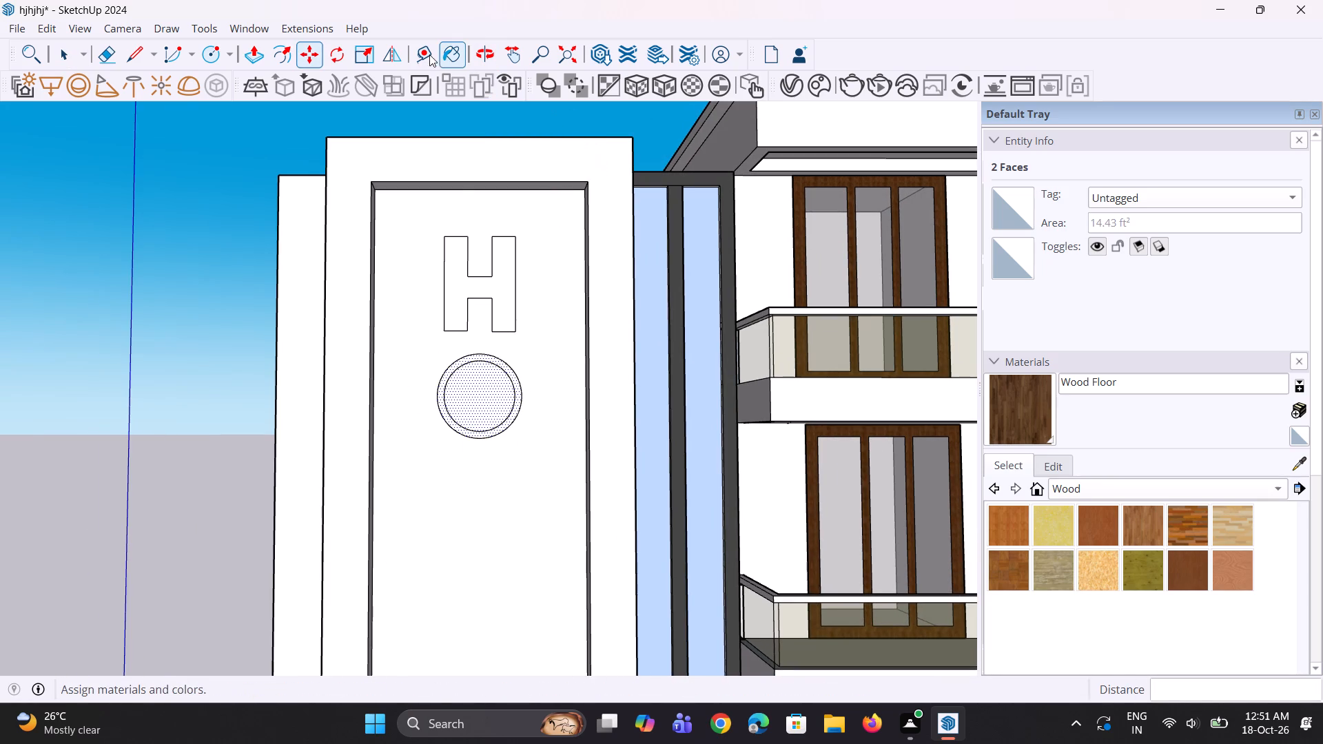
pyautogui.click(424, 54)
pyautogui.click(448, 282)
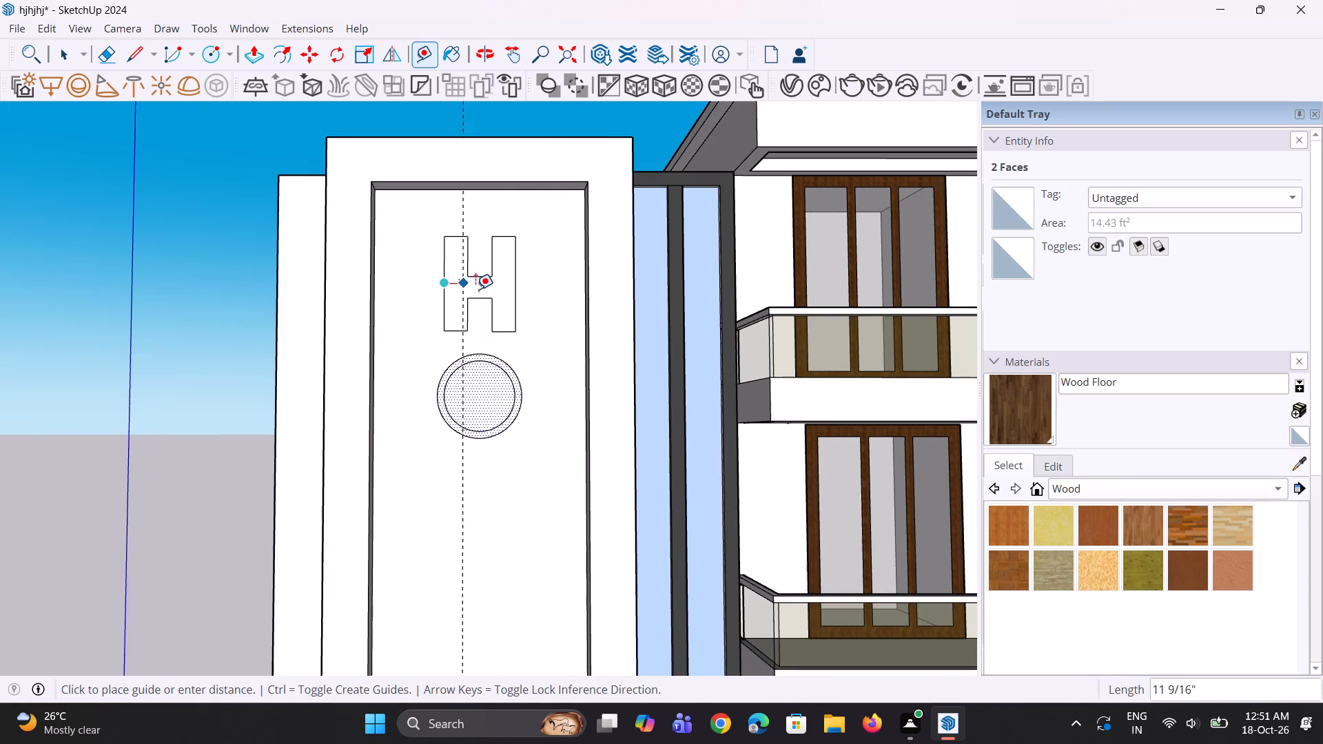
pyautogui.click(515, 296)
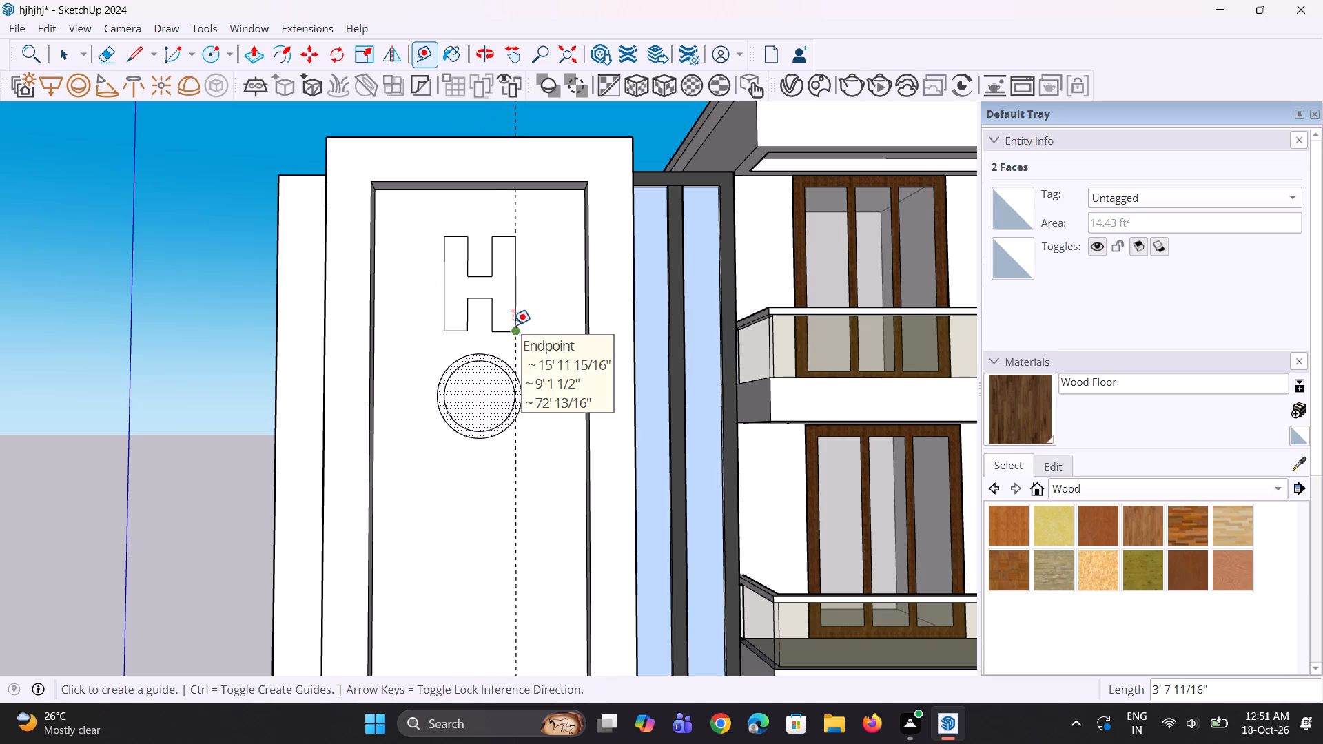
pyautogui.click(511, 307)
pyautogui.click(443, 306)
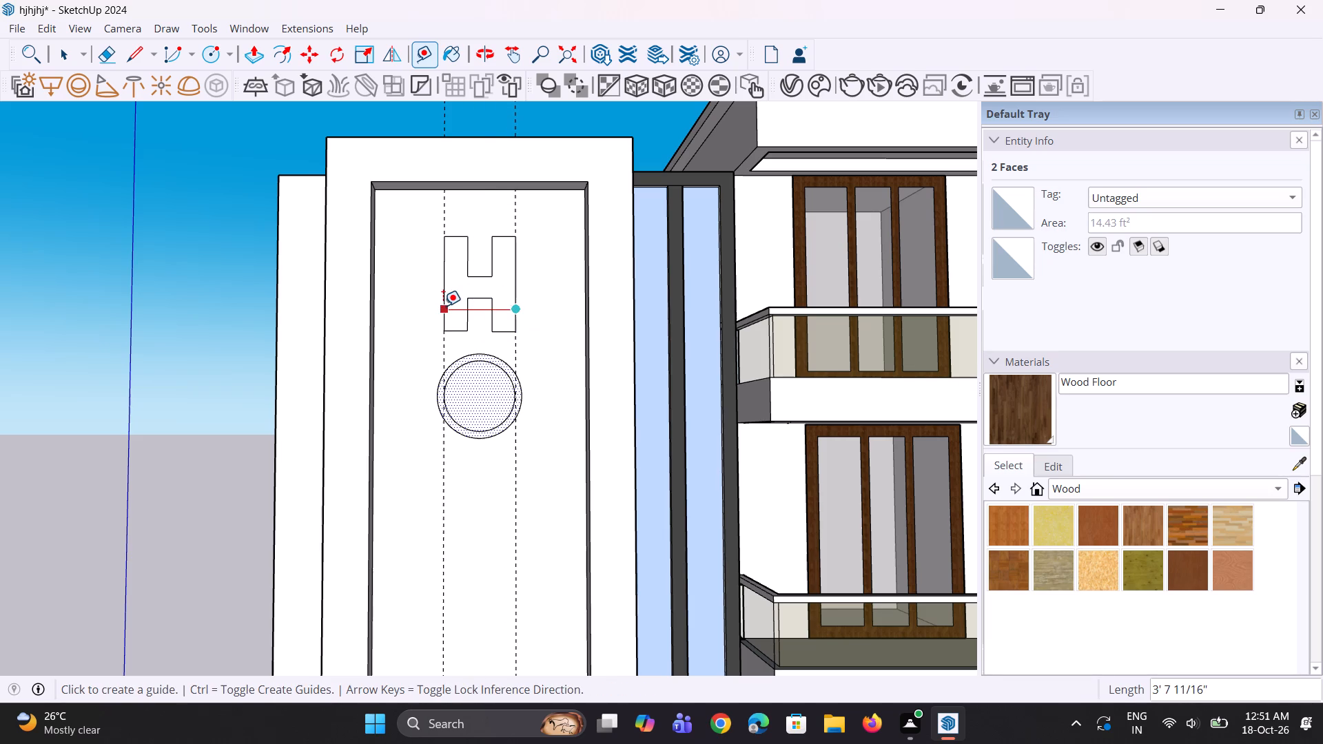
pyautogui.scroll(-4, 442, 307)
pyautogui.middleClick(478, 396)
pyautogui.press('space')
pyautogui.scroll(4, 462, 384)
pyautogui.press('space')
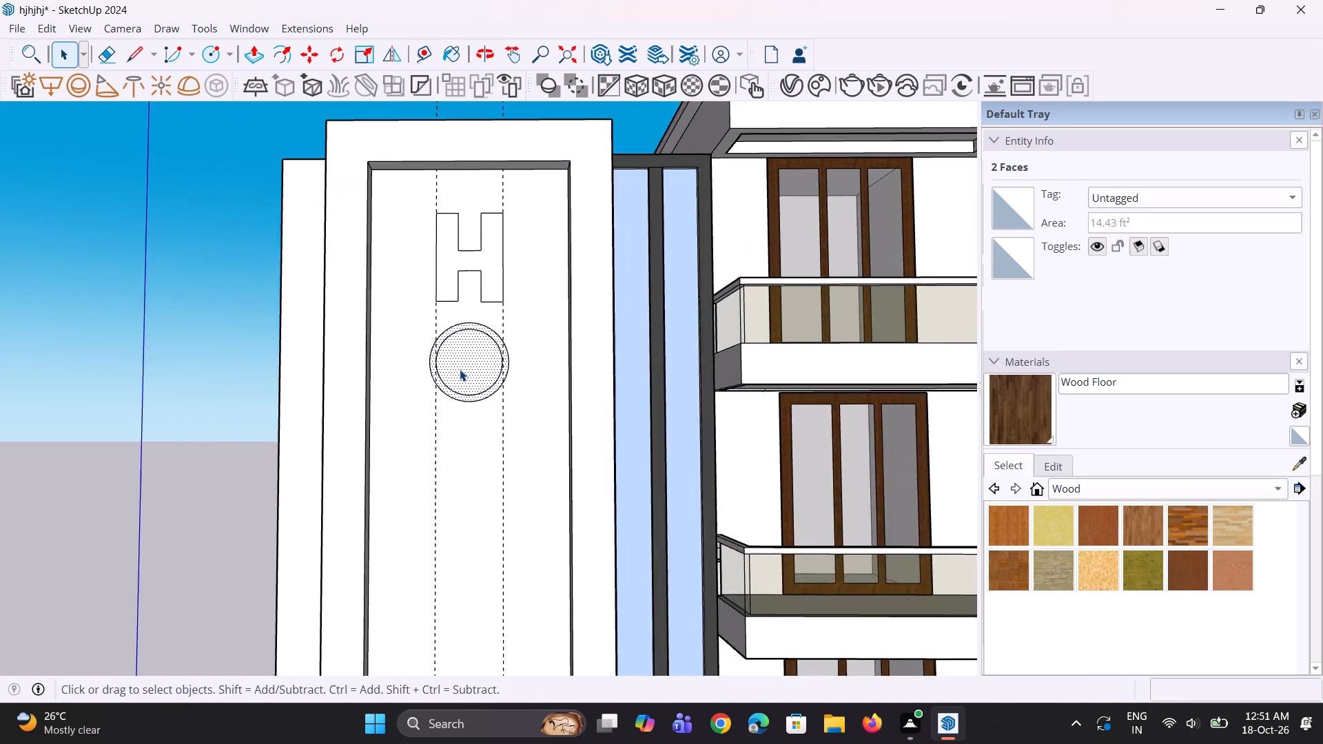
# Erase the outer of the two concentric circles, keeping the one that fits between the guides.
pyautogui.scroll(2, 460, 369)
pyautogui.press('e')
pyautogui.click(434, 326)
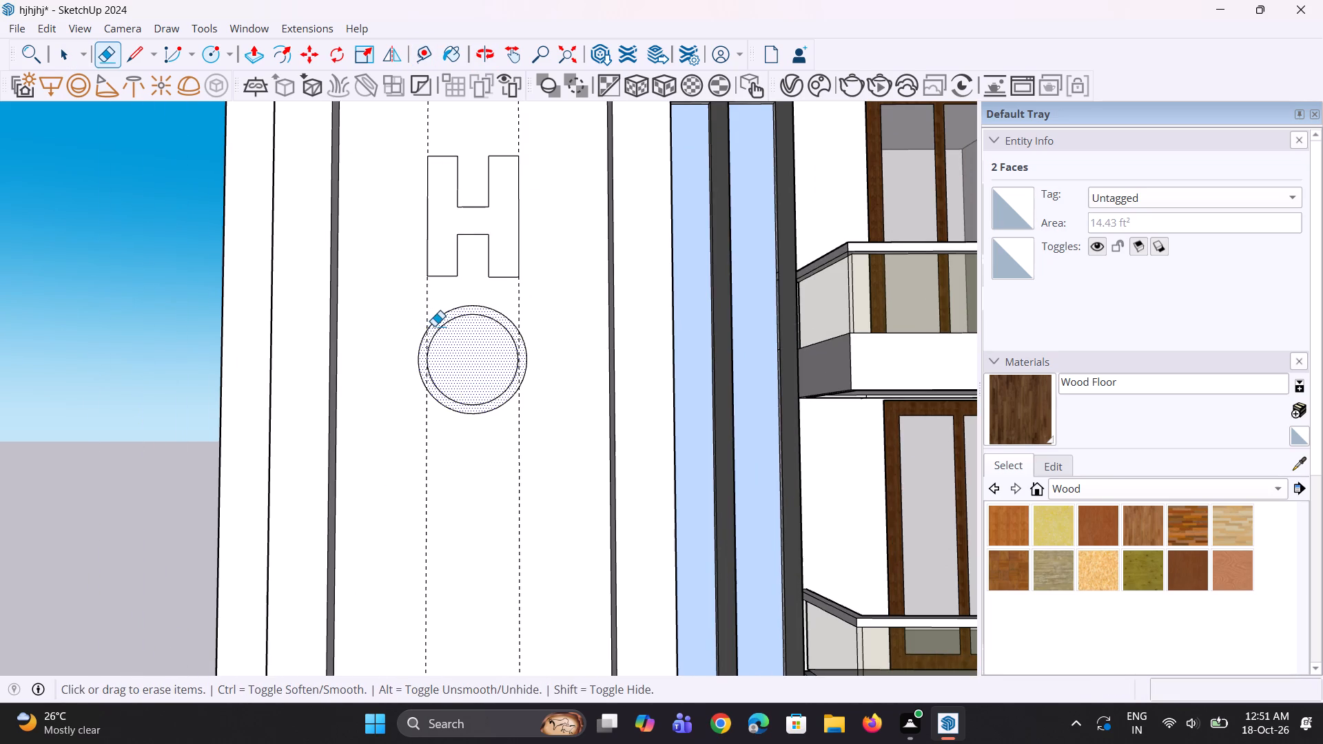
pyautogui.click(449, 328)
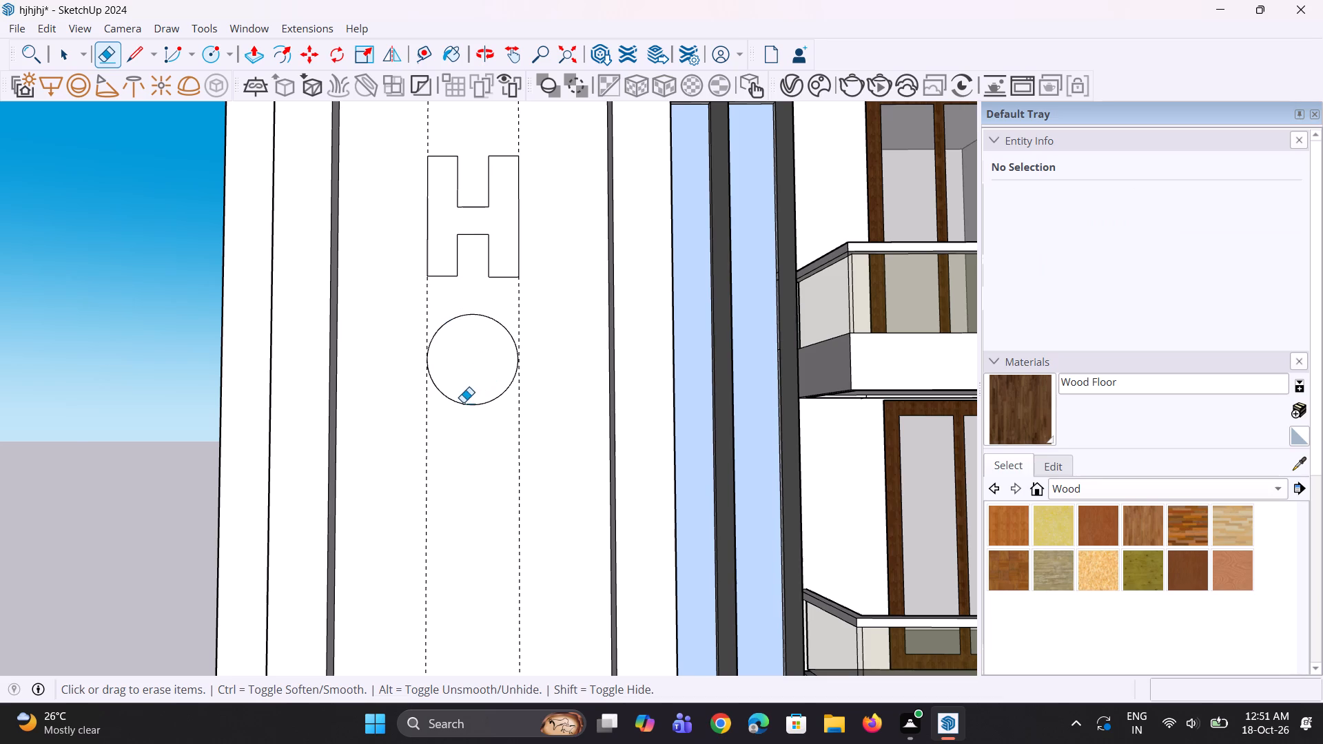
pyautogui.scroll(-4, 462, 402)
pyautogui.press('space')
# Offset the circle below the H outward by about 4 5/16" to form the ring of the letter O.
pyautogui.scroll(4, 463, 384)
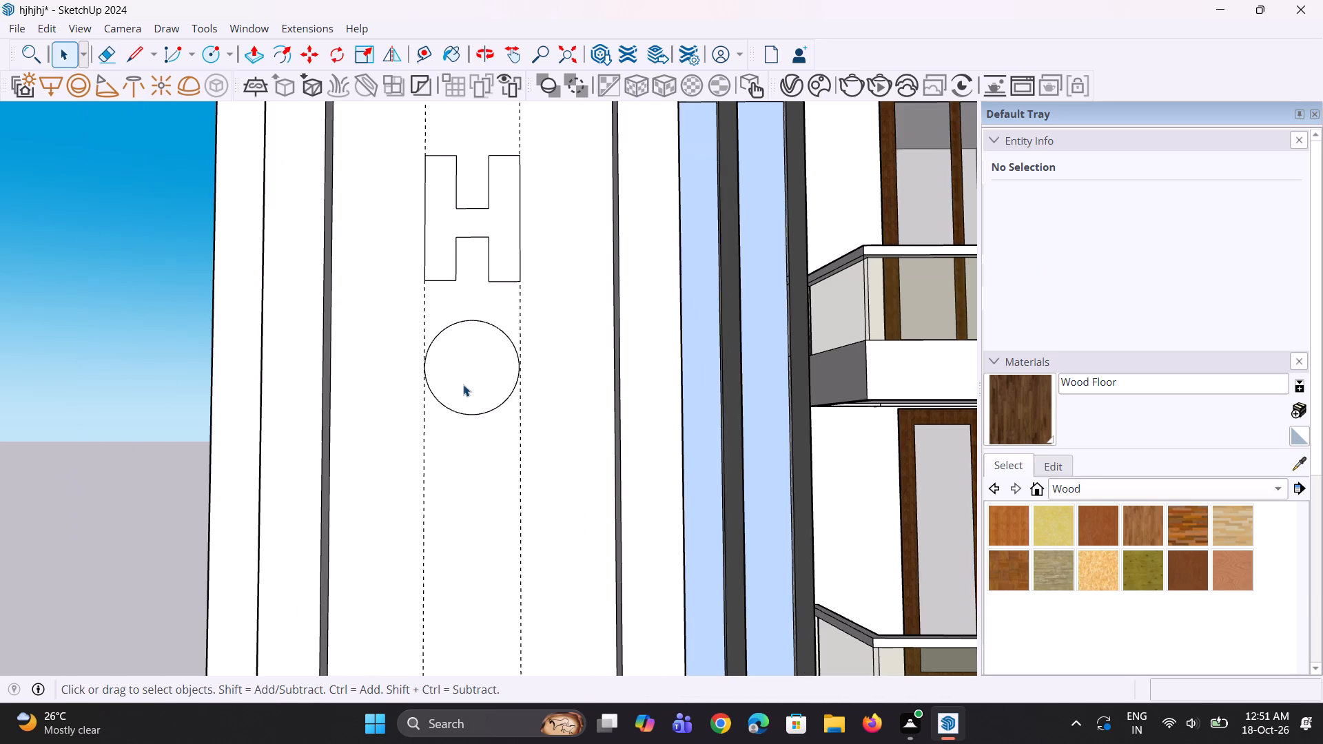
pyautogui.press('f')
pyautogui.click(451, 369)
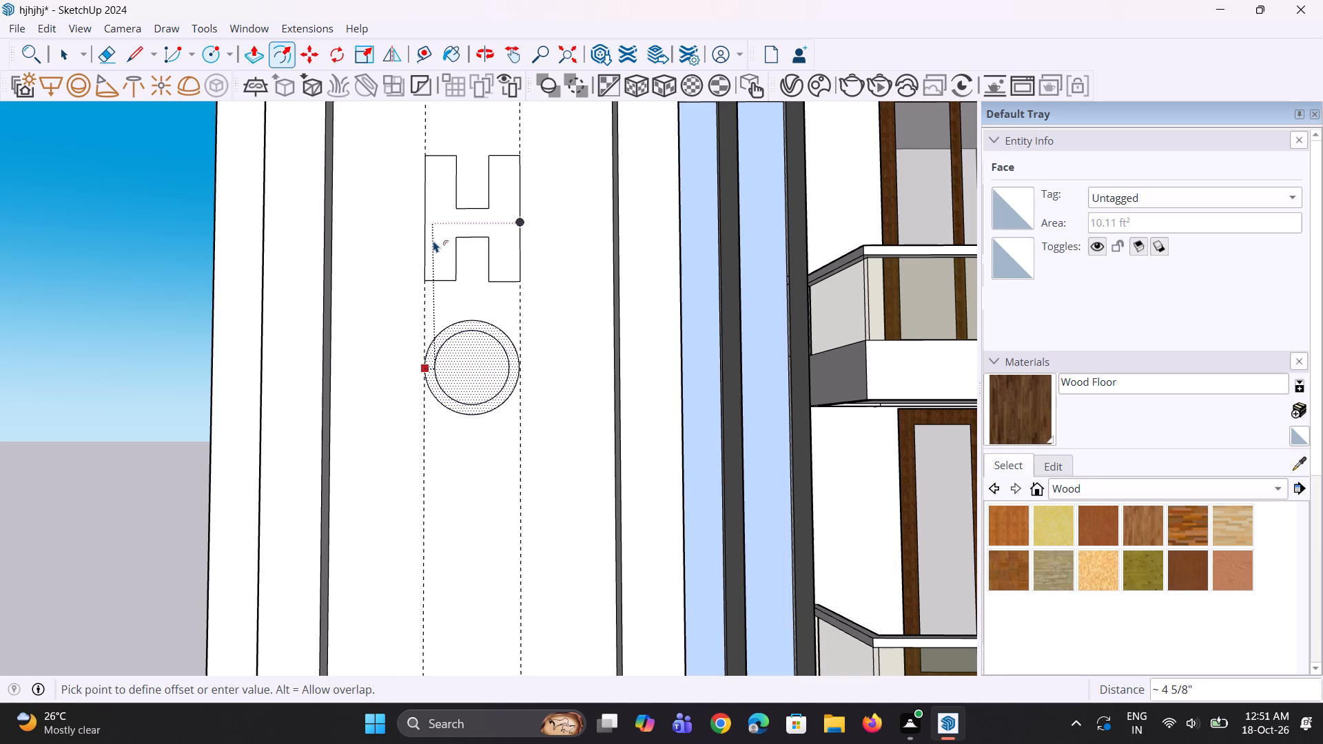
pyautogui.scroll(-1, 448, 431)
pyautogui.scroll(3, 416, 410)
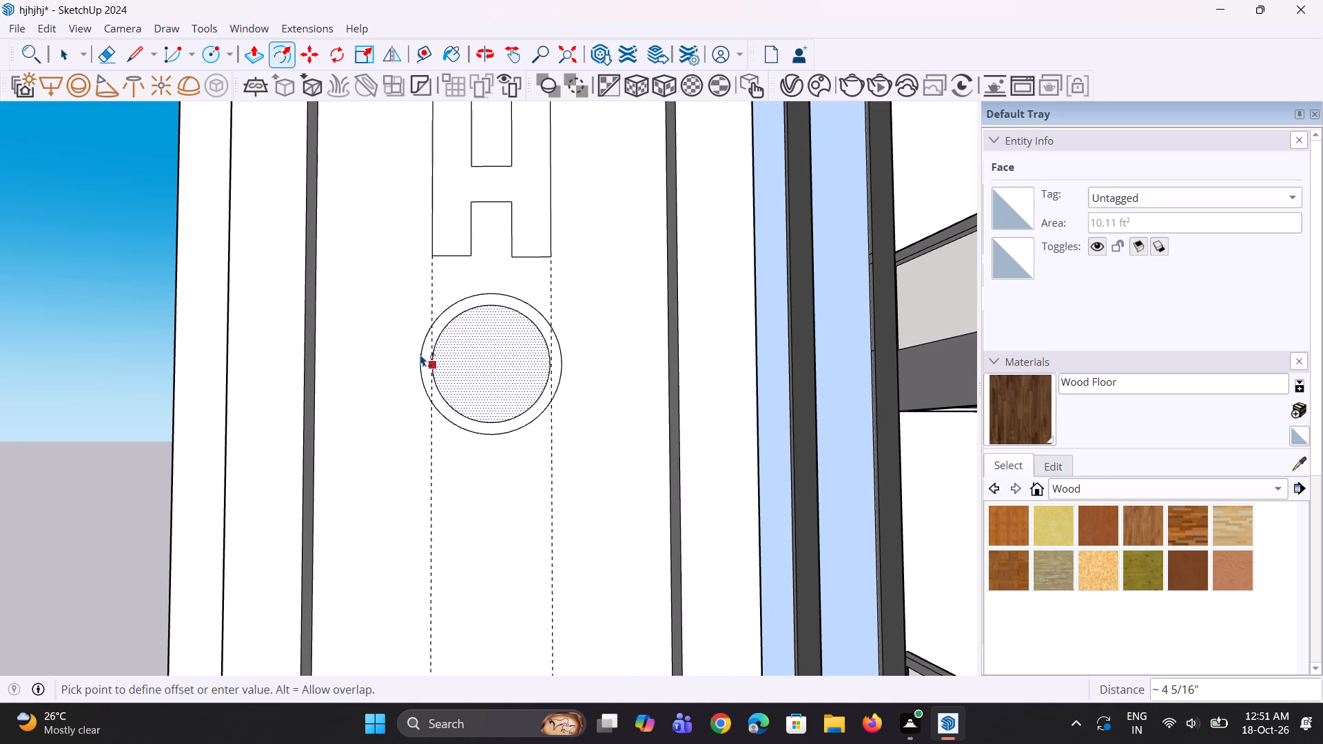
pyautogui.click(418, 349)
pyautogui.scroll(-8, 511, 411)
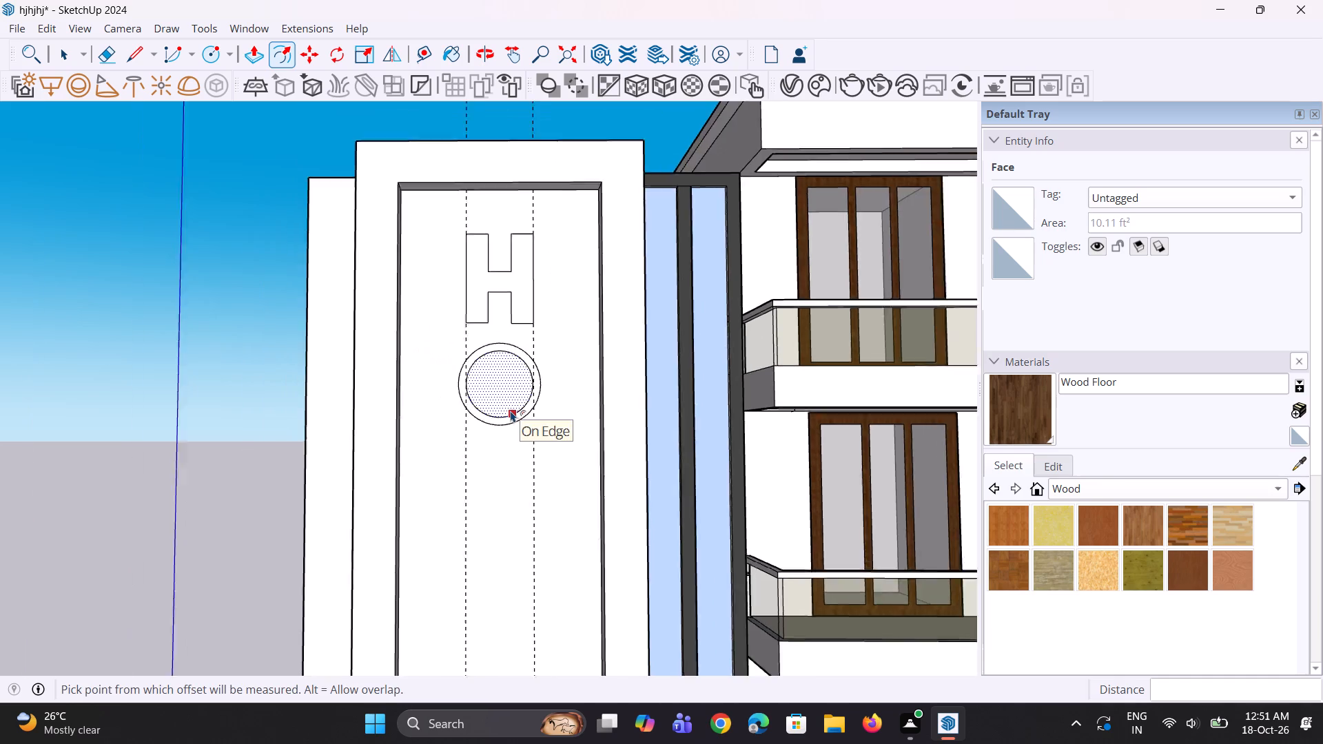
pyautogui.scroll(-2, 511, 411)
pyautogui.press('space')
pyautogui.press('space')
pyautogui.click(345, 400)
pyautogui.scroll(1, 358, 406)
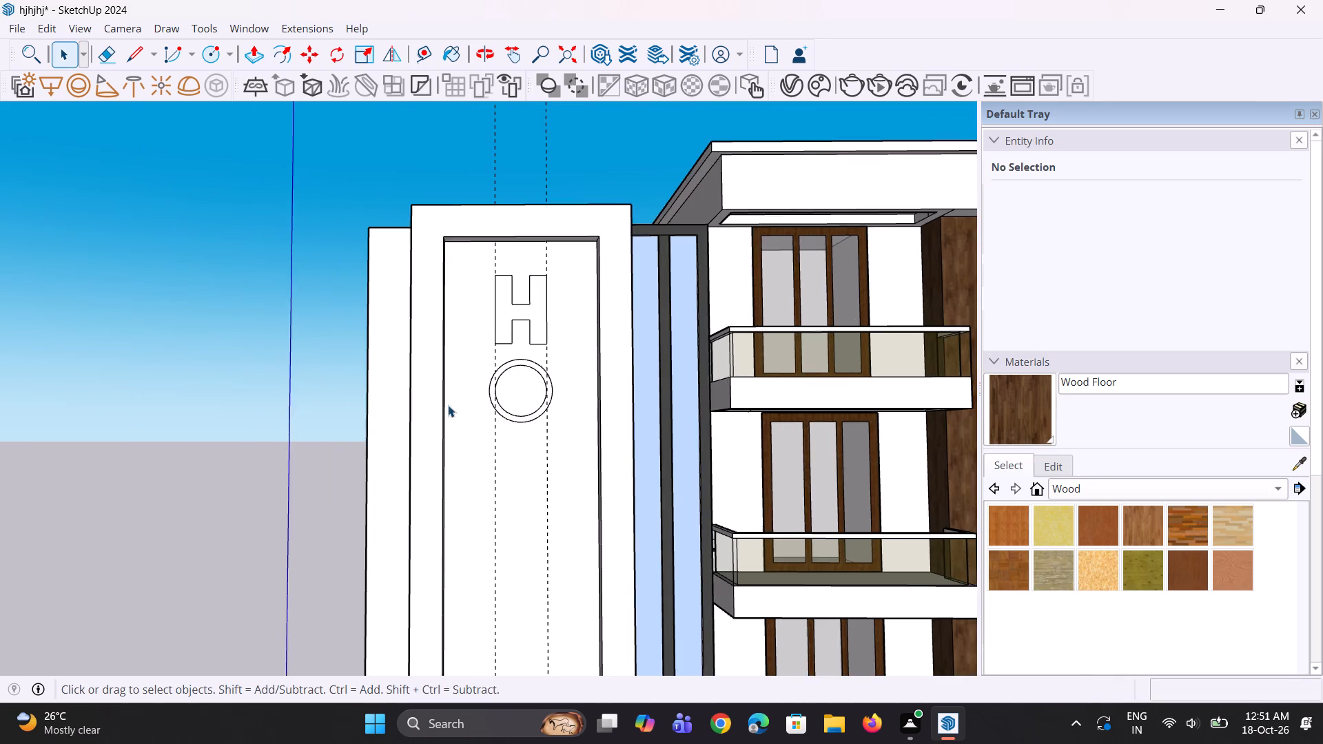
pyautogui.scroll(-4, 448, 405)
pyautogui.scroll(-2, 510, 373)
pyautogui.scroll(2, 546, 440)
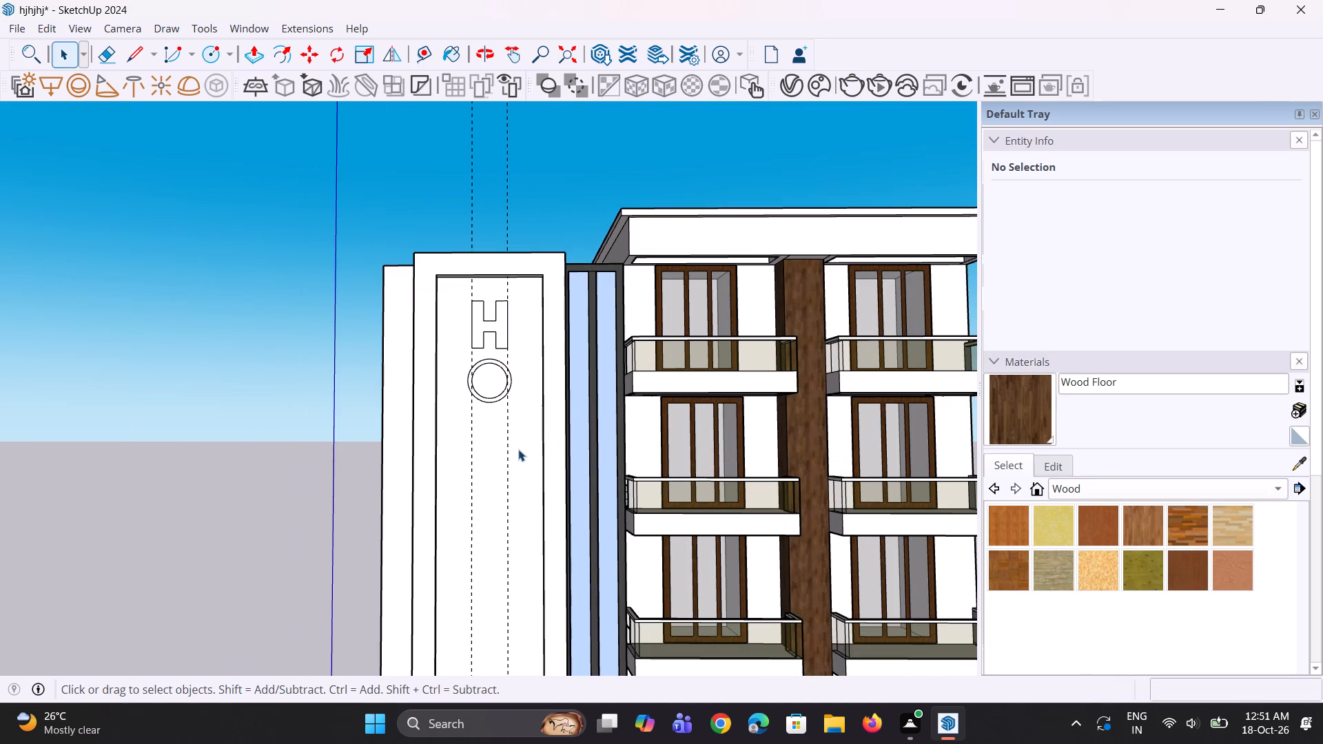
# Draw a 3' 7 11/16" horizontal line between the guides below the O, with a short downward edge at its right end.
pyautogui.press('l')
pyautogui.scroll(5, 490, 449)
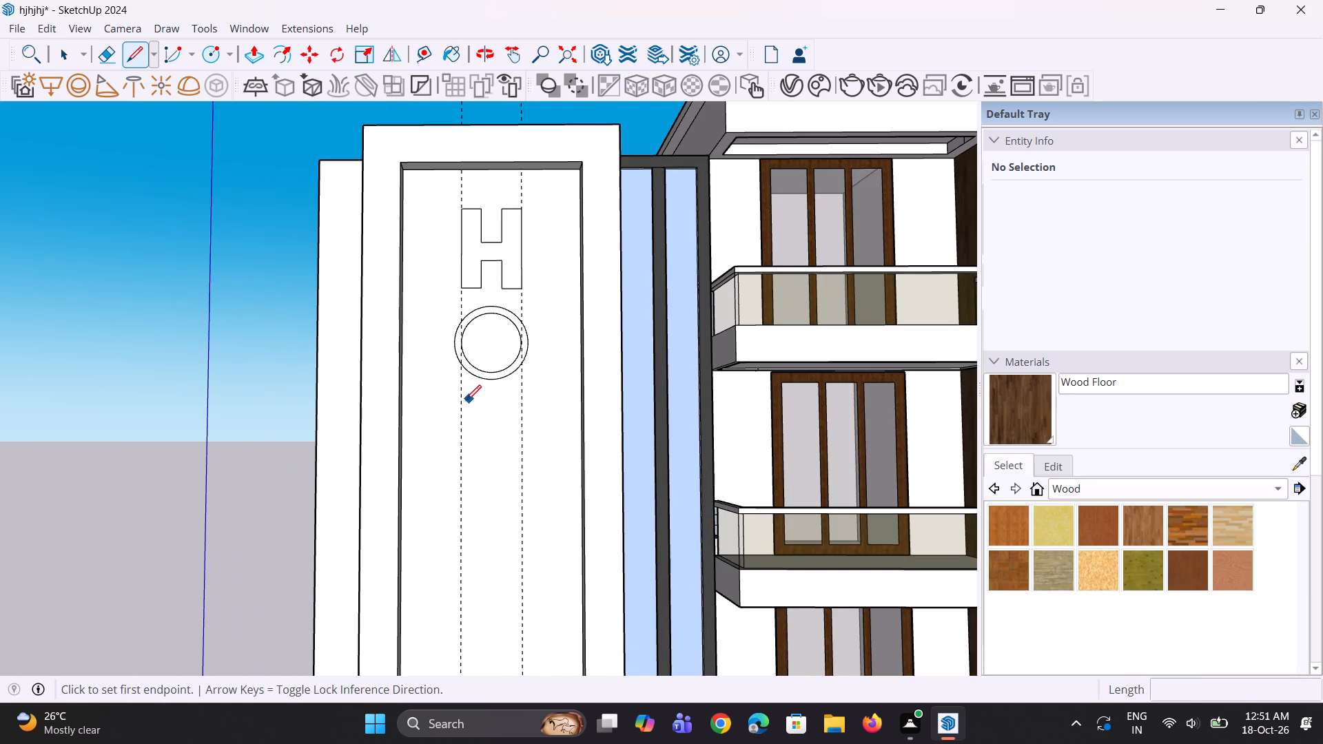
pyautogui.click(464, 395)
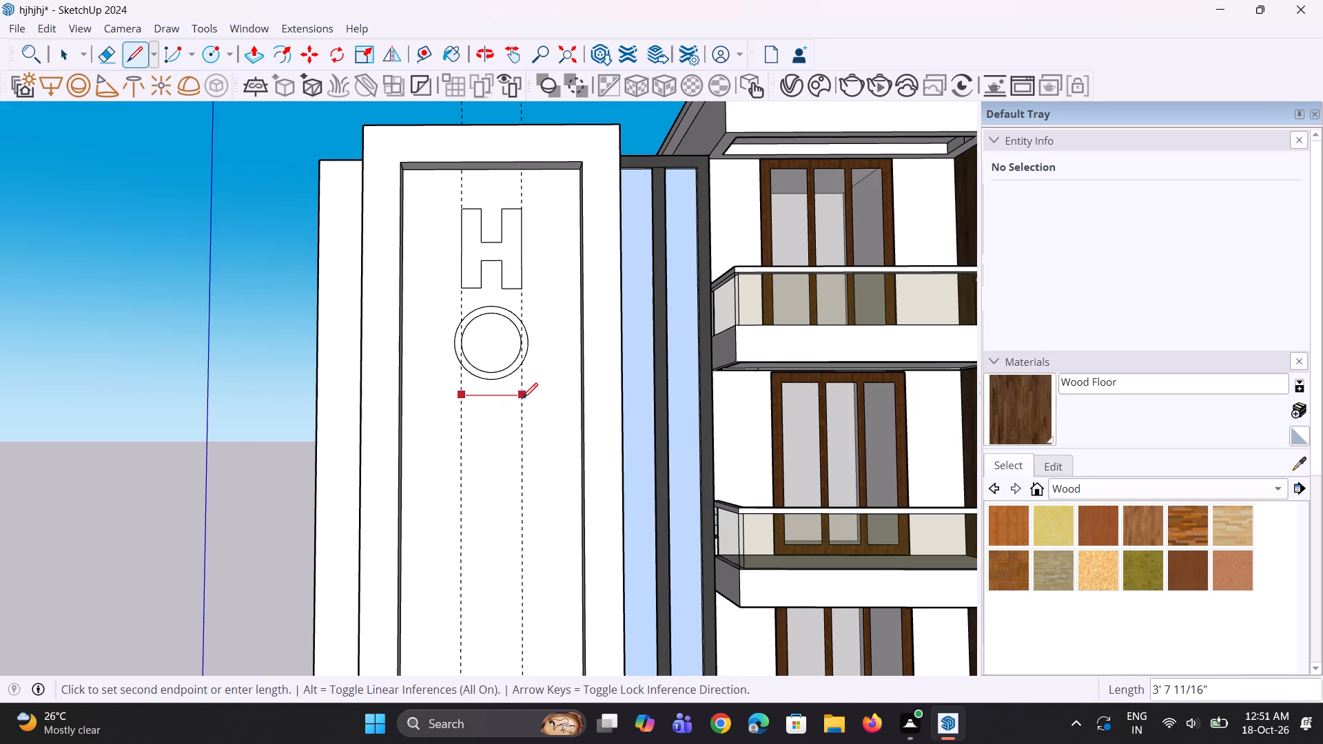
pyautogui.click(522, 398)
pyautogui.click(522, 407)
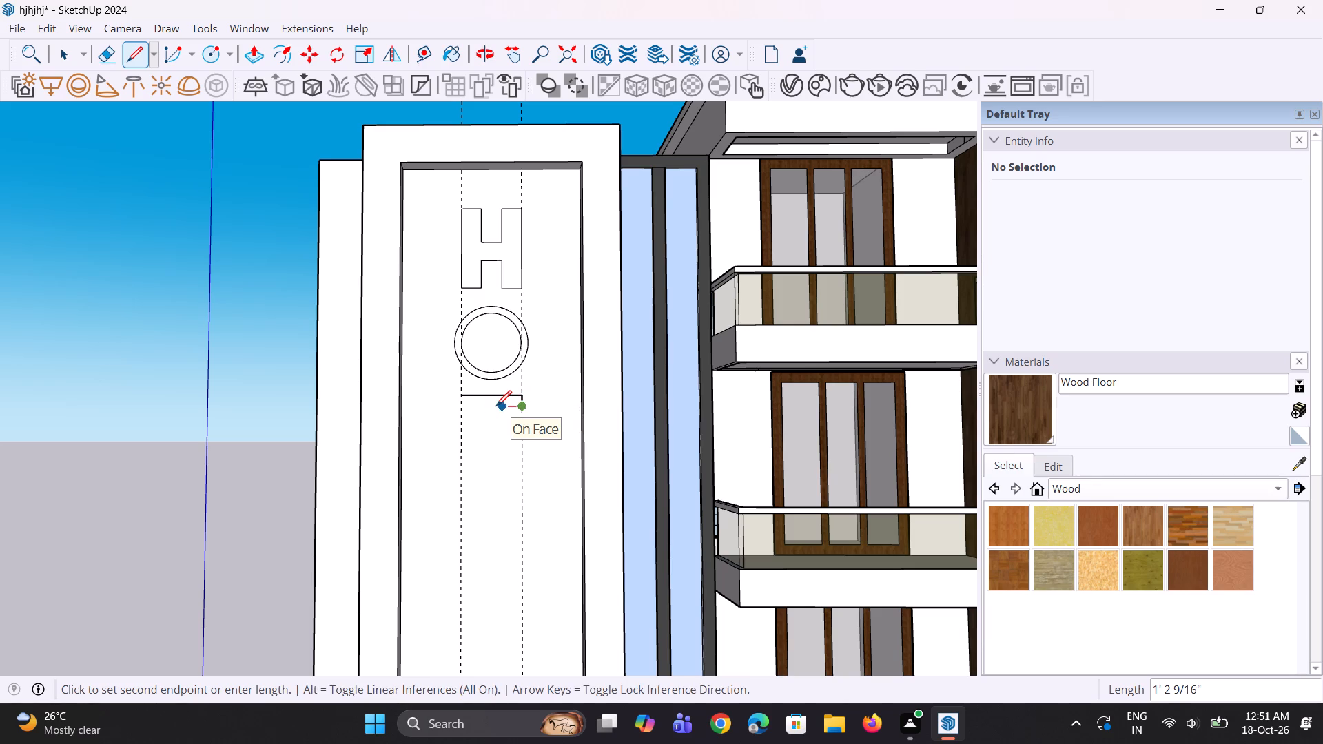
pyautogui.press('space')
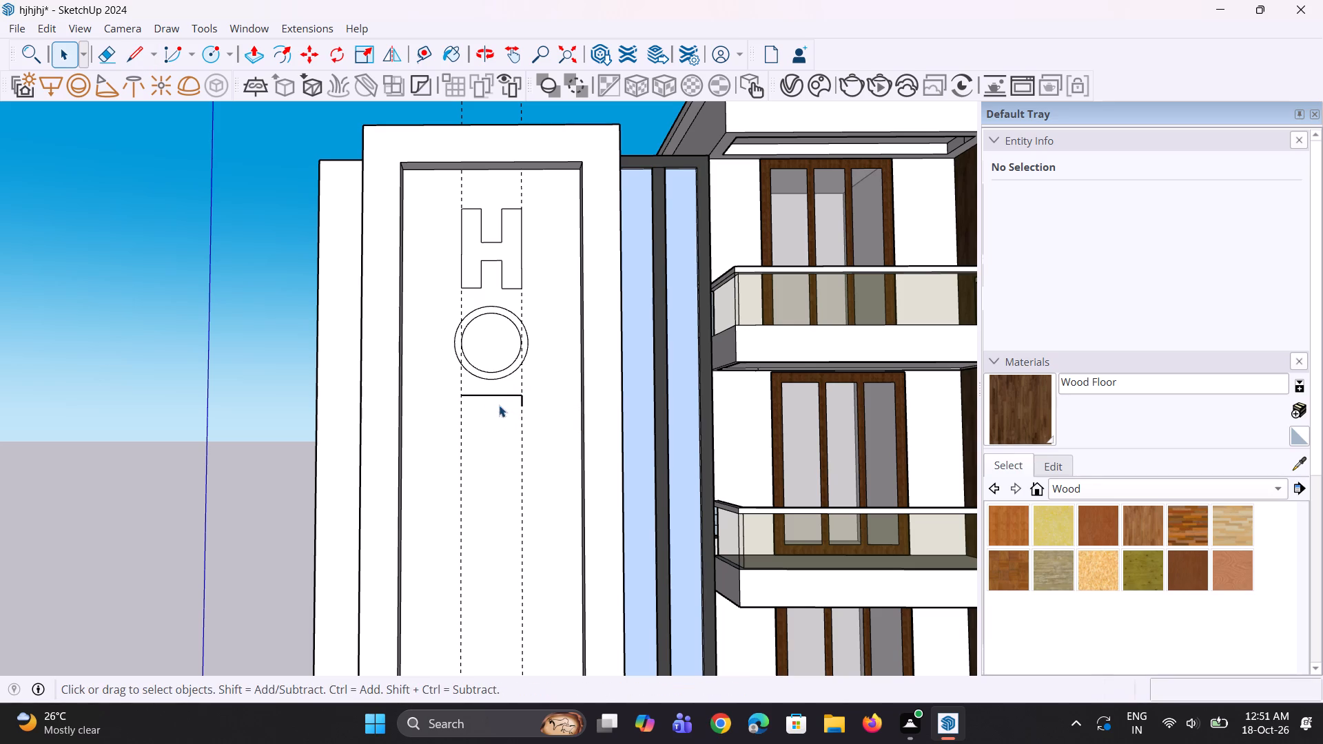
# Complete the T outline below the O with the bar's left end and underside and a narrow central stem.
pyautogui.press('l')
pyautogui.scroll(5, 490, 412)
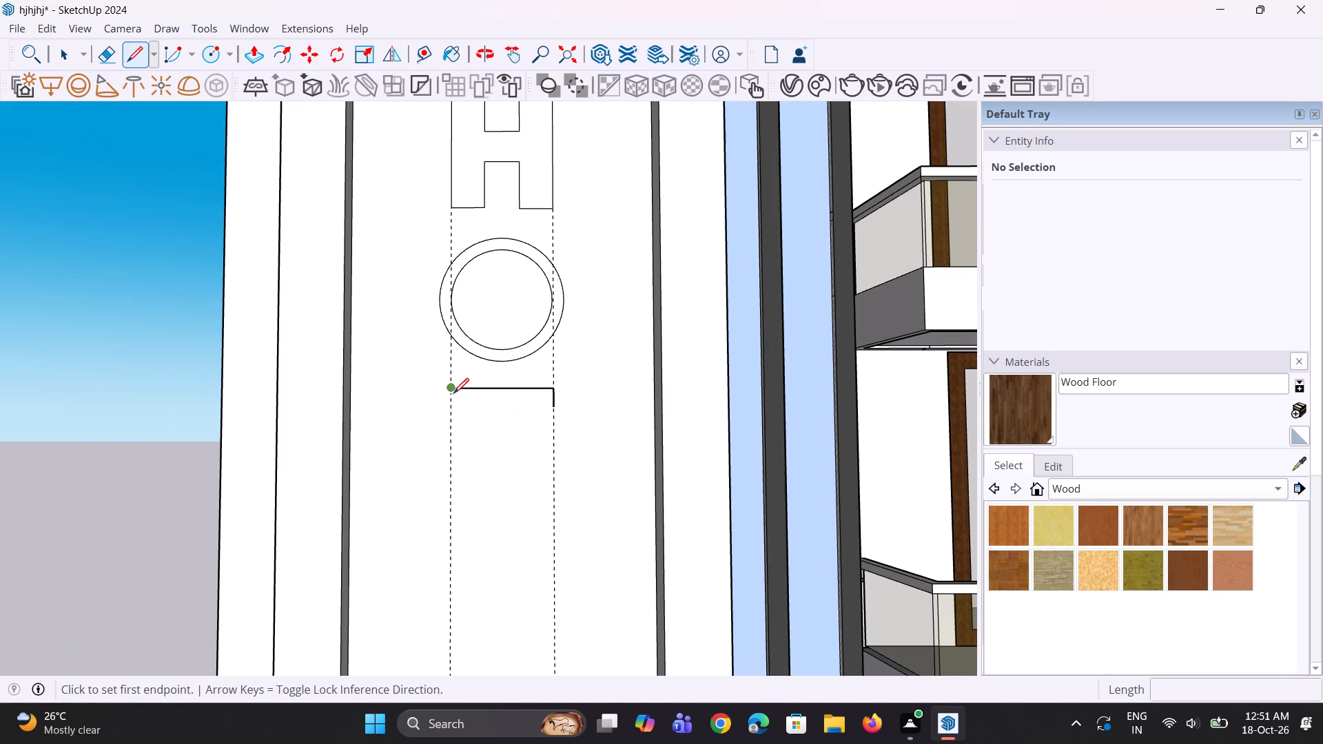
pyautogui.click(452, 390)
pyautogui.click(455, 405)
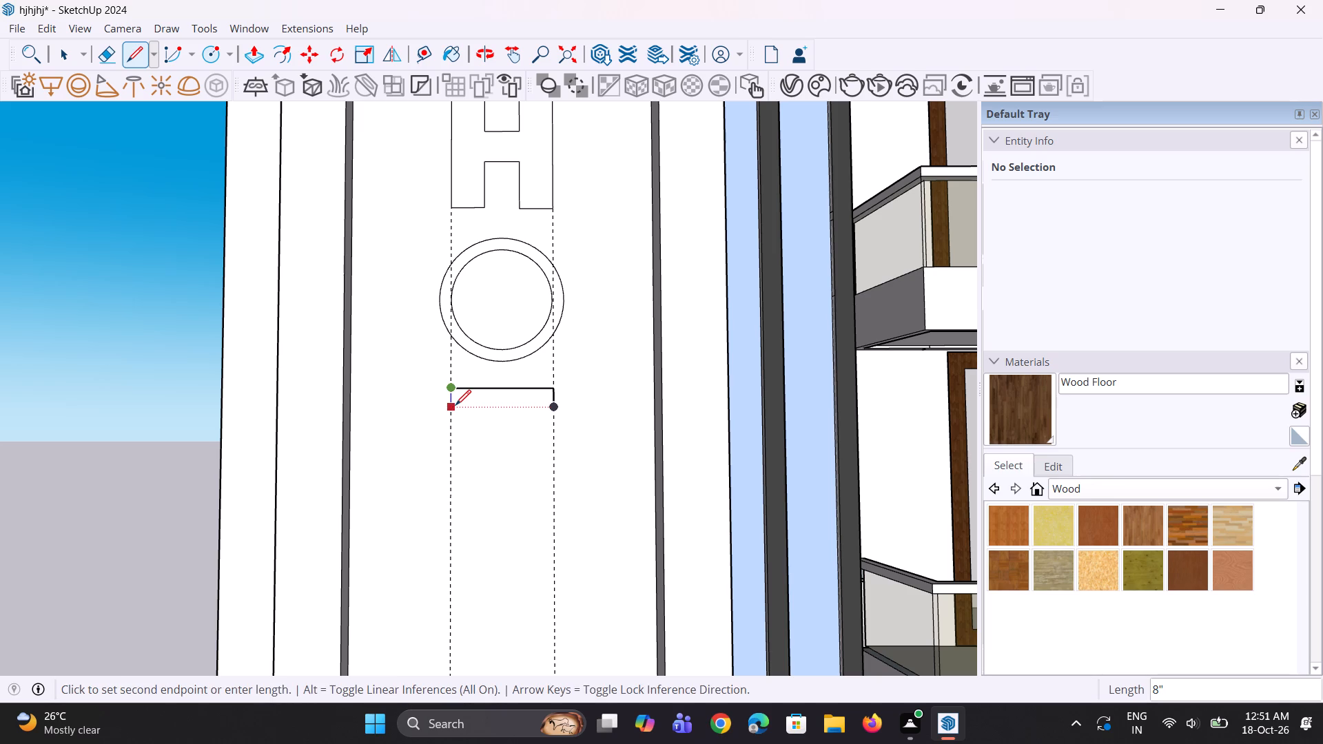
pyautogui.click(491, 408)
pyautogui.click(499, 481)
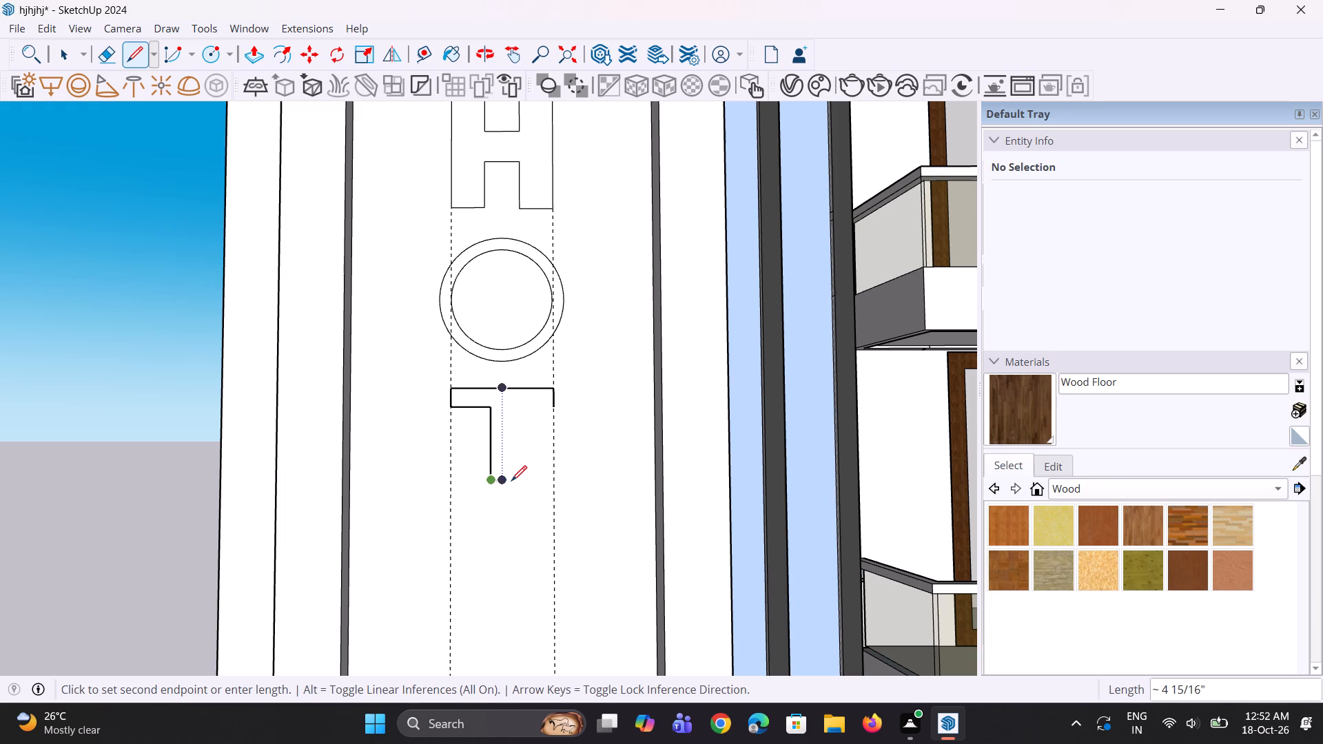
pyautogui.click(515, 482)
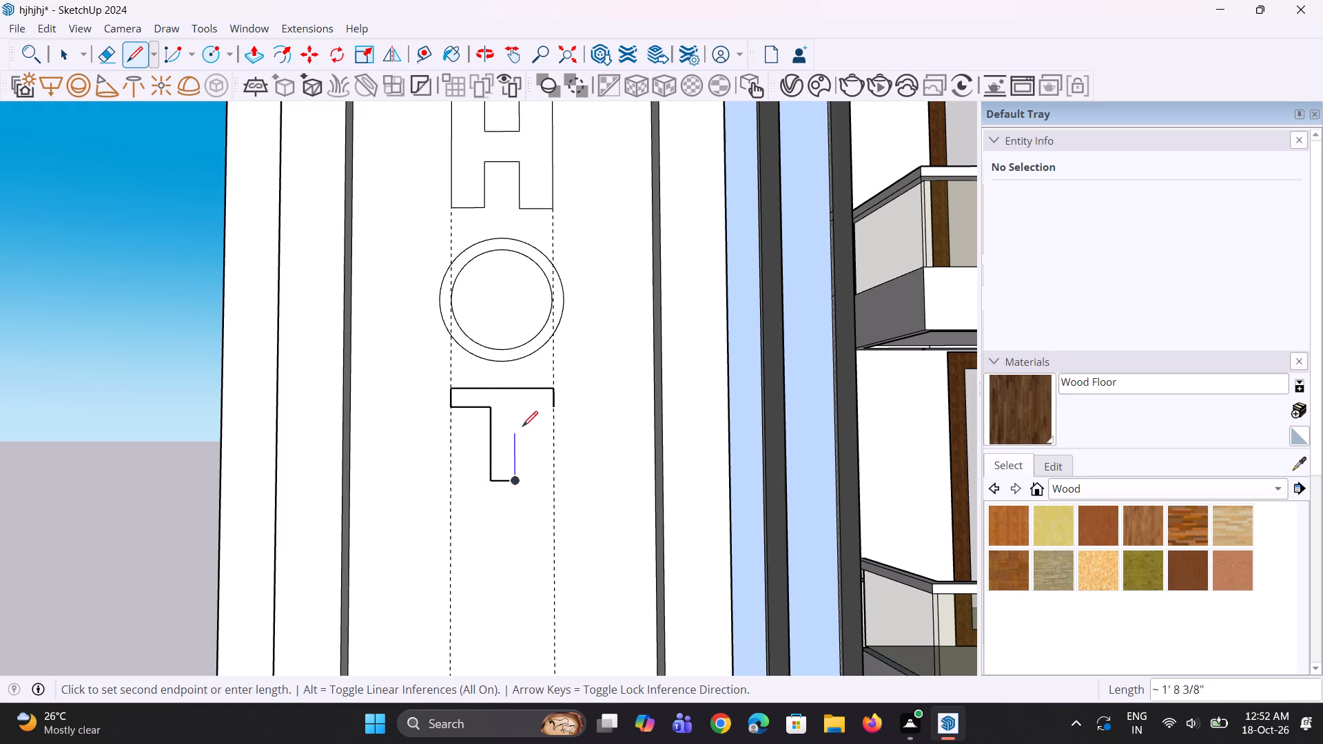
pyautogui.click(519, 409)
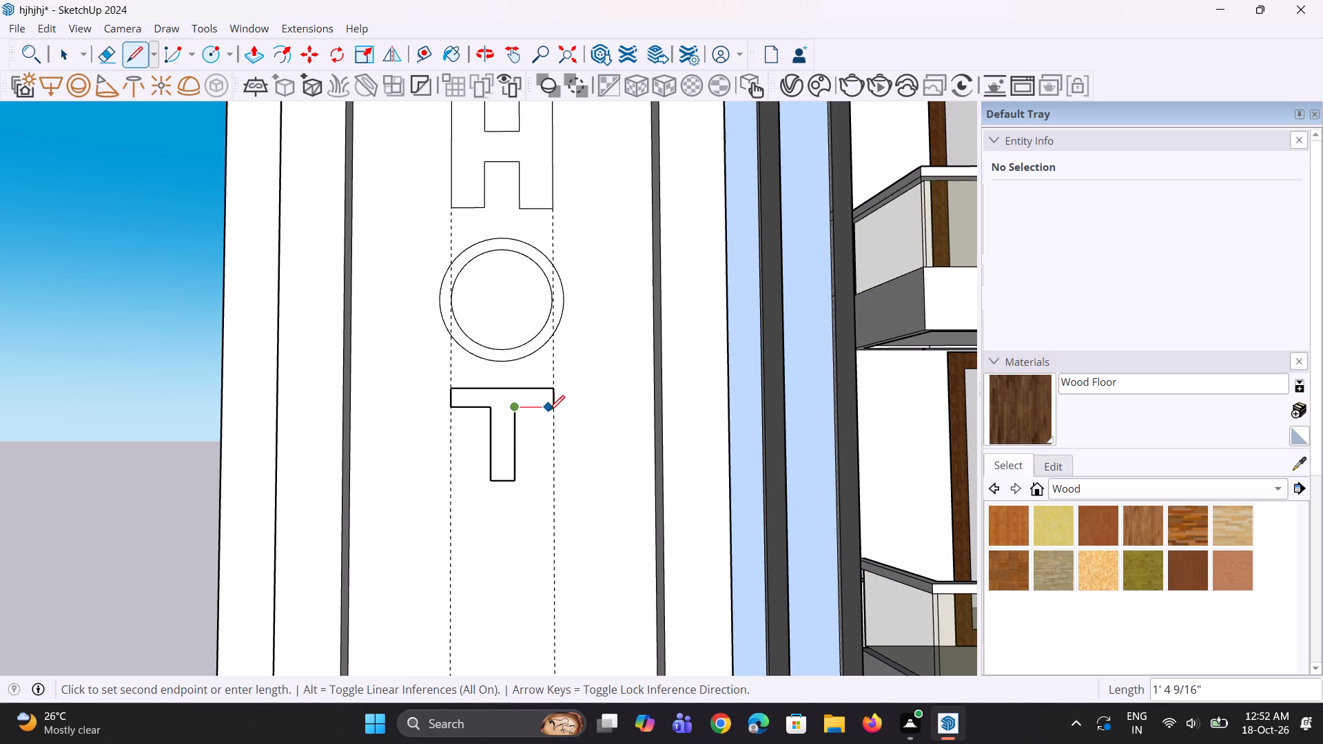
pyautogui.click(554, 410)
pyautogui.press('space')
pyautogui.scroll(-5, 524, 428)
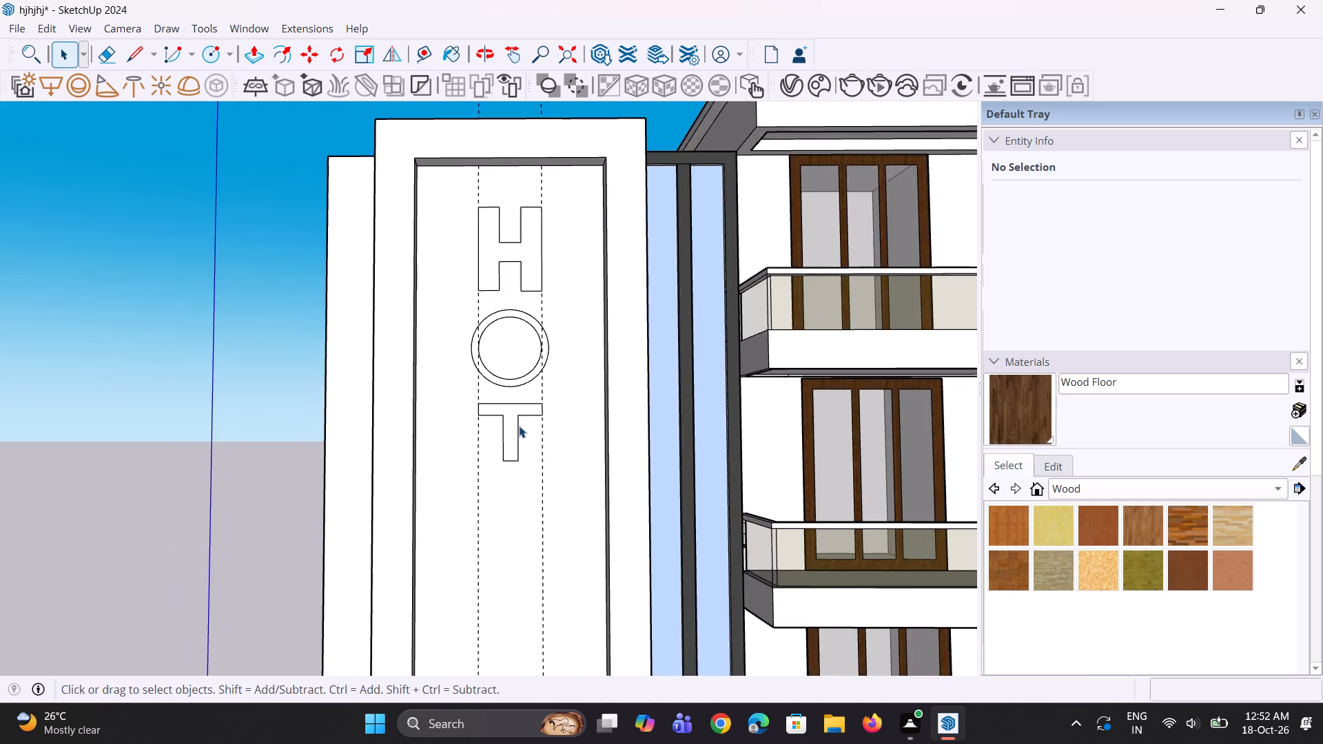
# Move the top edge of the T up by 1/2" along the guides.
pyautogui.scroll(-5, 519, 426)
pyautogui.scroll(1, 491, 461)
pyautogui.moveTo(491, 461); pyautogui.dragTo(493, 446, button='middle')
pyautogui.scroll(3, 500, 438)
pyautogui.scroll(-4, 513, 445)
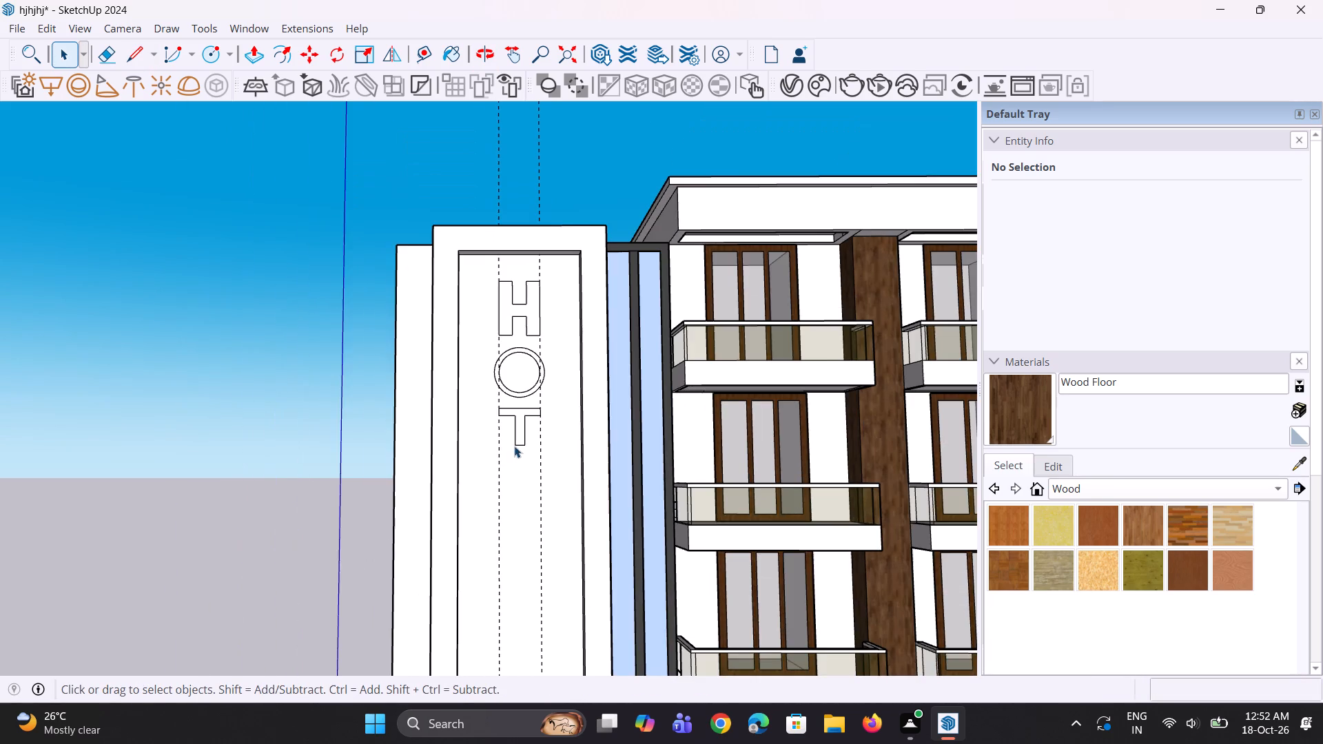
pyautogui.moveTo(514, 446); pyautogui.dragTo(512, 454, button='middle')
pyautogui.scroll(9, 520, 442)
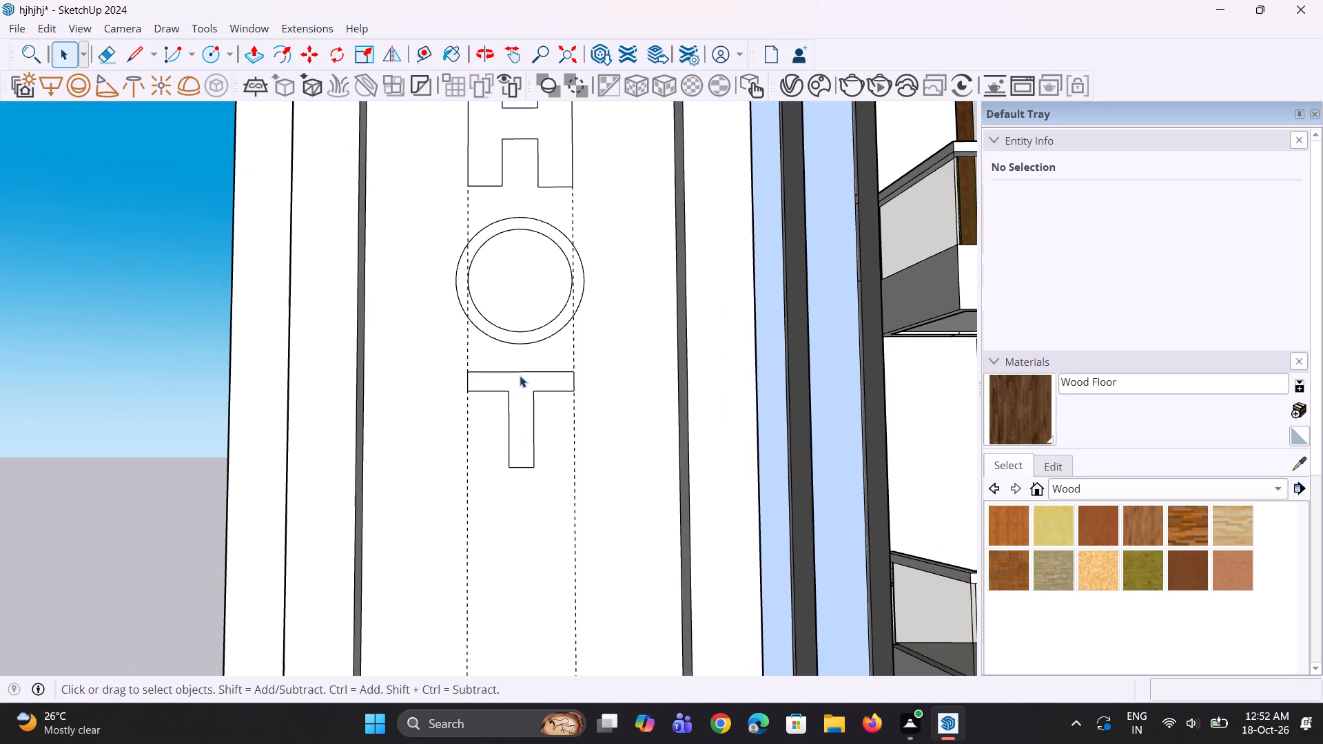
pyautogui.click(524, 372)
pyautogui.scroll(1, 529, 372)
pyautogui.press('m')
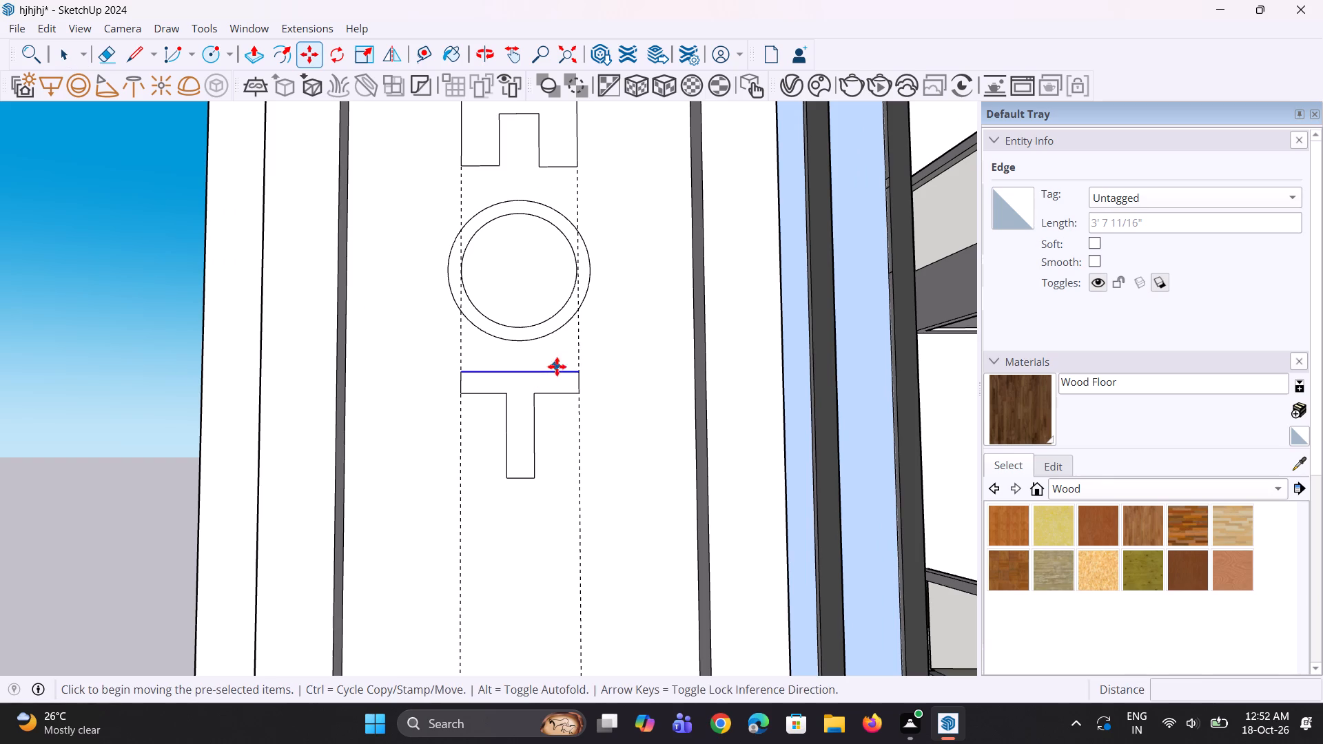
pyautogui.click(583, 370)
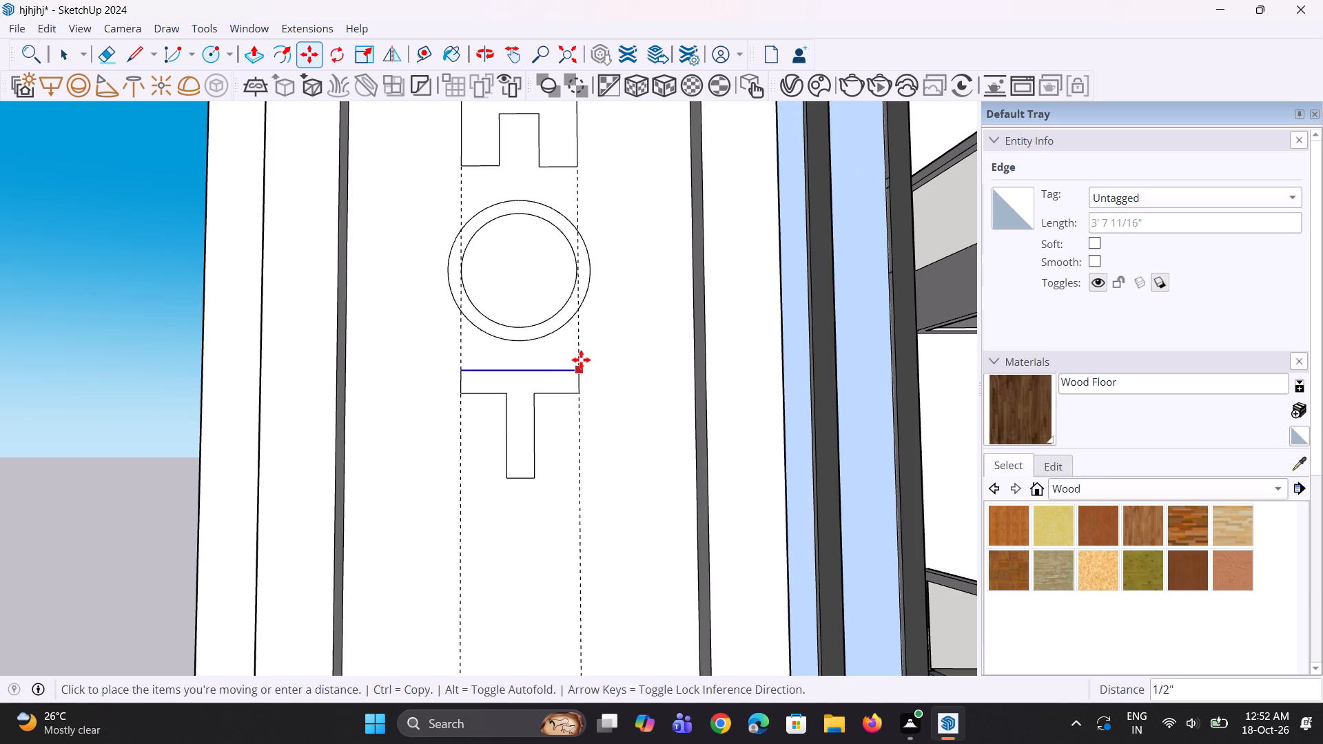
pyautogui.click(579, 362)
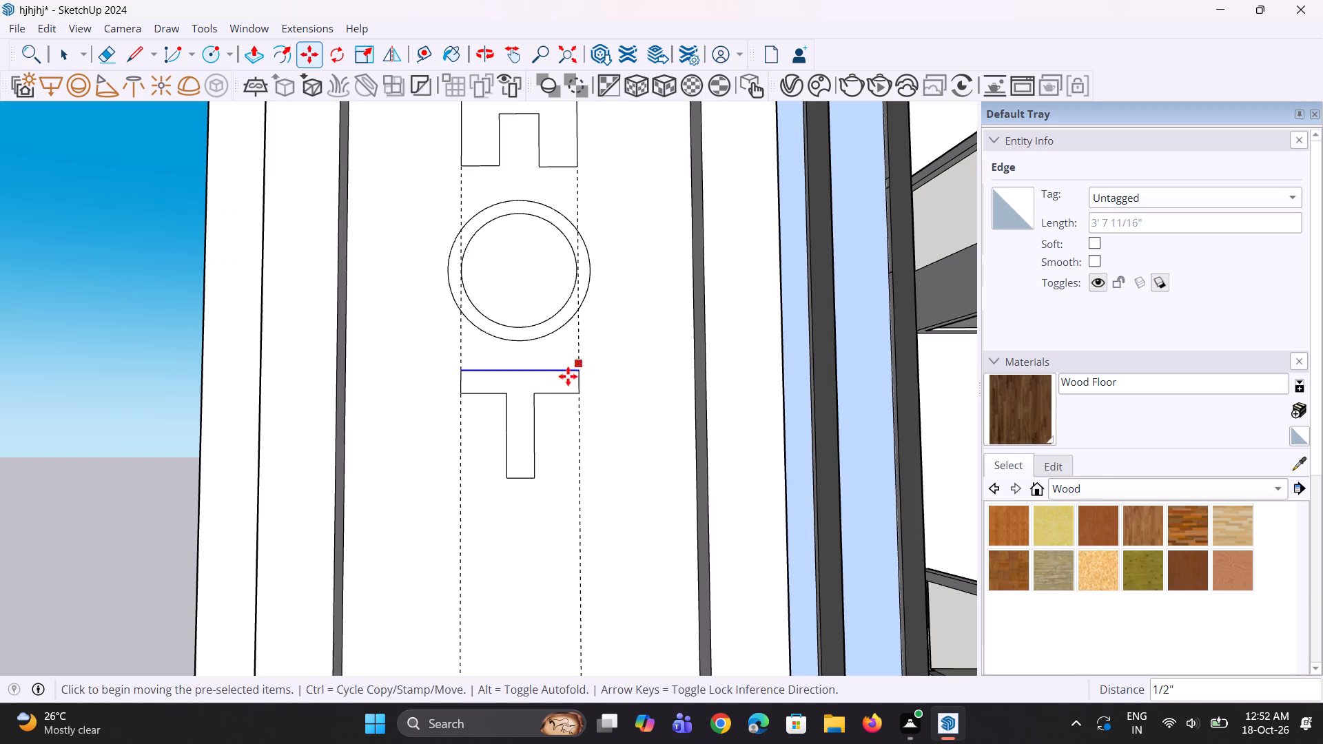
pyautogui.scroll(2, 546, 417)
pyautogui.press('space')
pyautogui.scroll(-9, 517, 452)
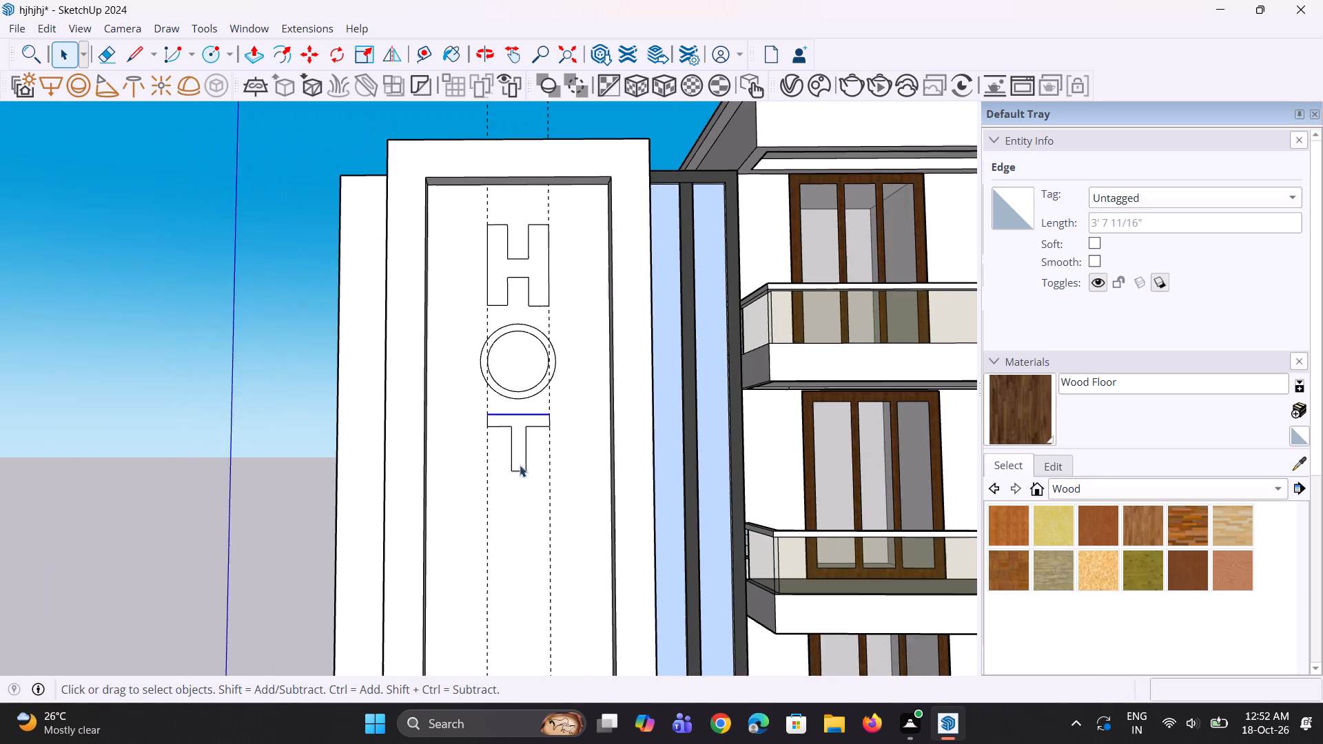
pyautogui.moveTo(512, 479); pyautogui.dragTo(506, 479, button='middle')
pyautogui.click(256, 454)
# Delete the H, O and T outlines together from the tall recessed panel, keeping the two vertical guides.
pyautogui.scroll(-5, 498, 495)
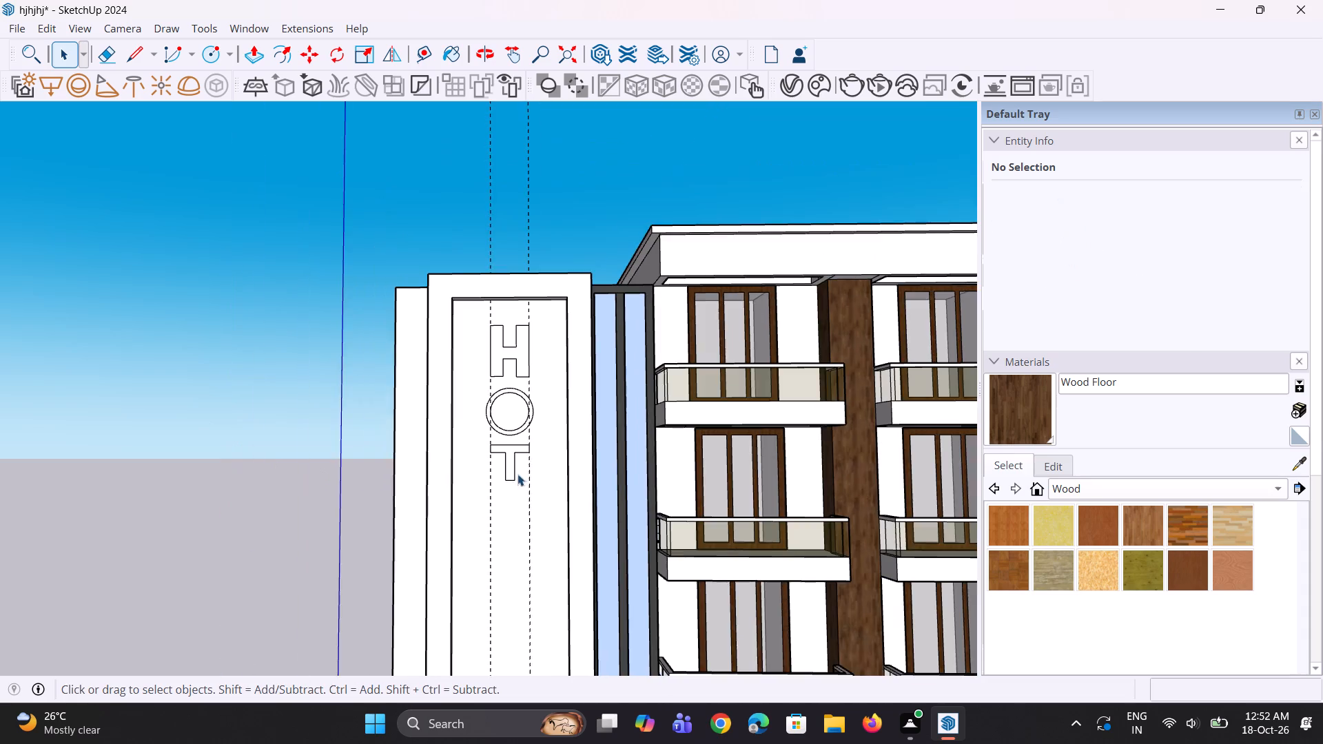
pyautogui.moveTo(526, 464); pyautogui.dragTo(553, 447, button='middle')
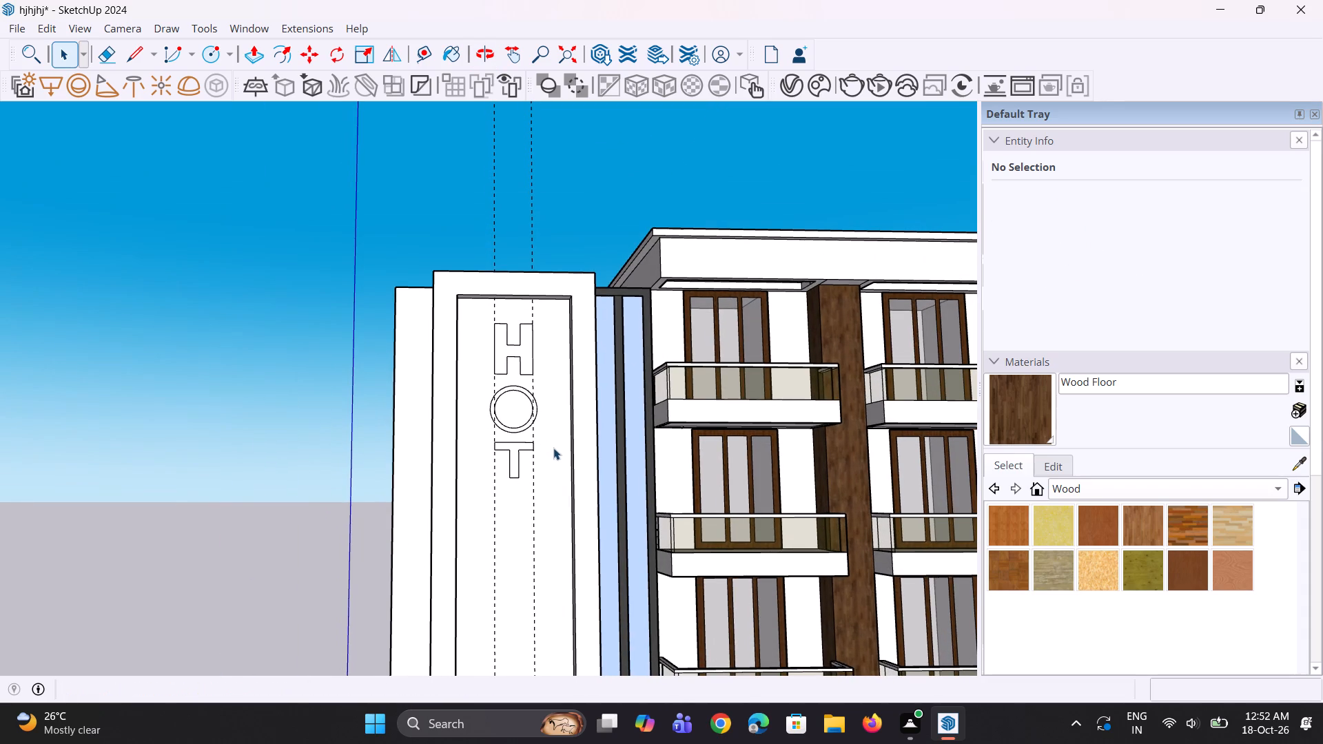
pyautogui.scroll(-7, 563, 453)
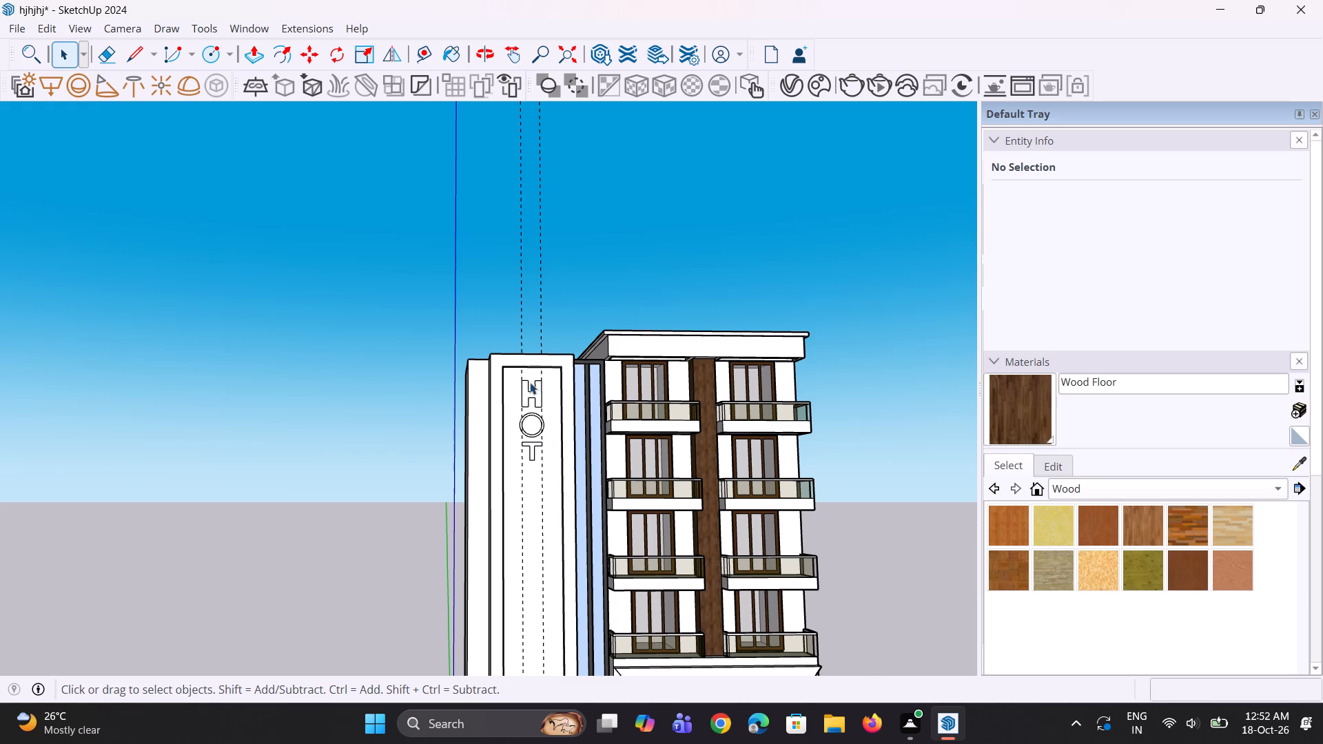
pyautogui.scroll(2, 524, 380)
pyautogui.scroll(-4, 521, 408)
pyautogui.scroll(1, 523, 418)
pyautogui.moveTo(536, 455); pyautogui.dragTo(545, 477, button='middle')
pyautogui.scroll(4, 531, 416)
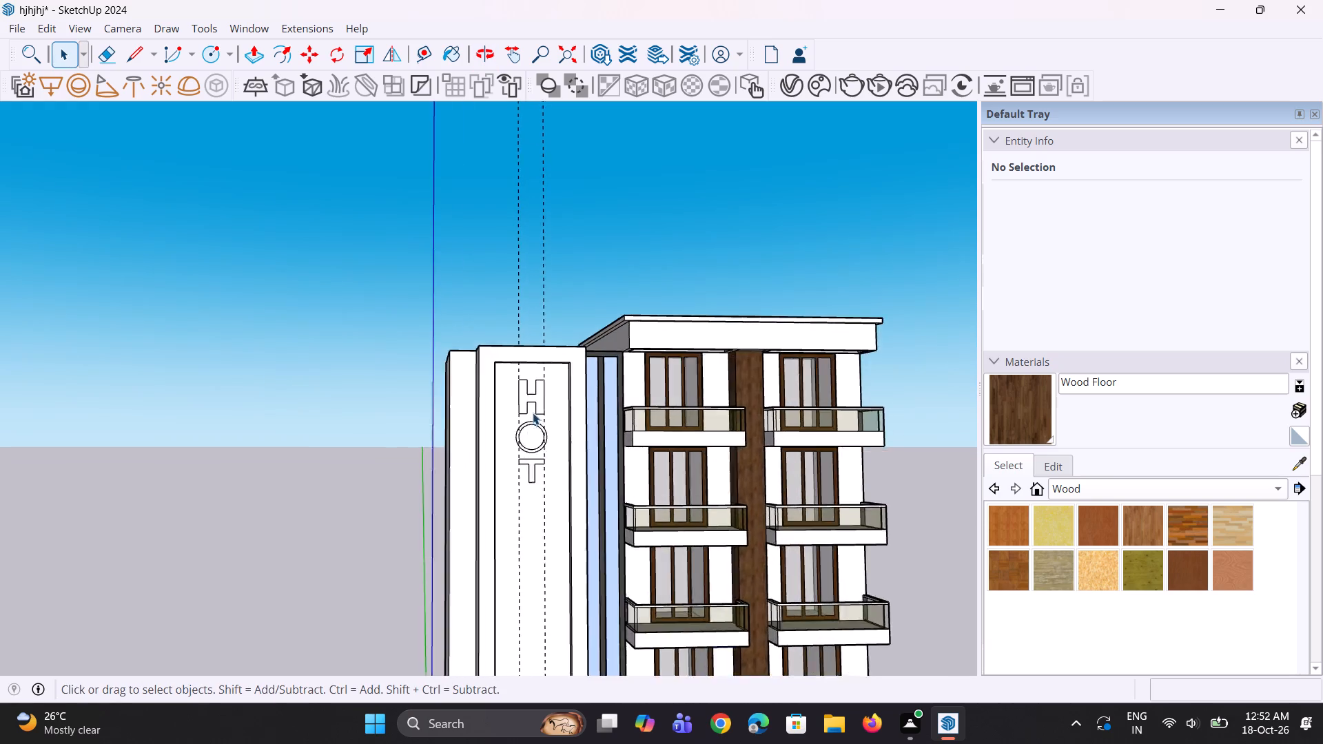
pyautogui.scroll(3, 533, 413)
pyautogui.moveTo(496, 360); pyautogui.dragTo(582, 542)
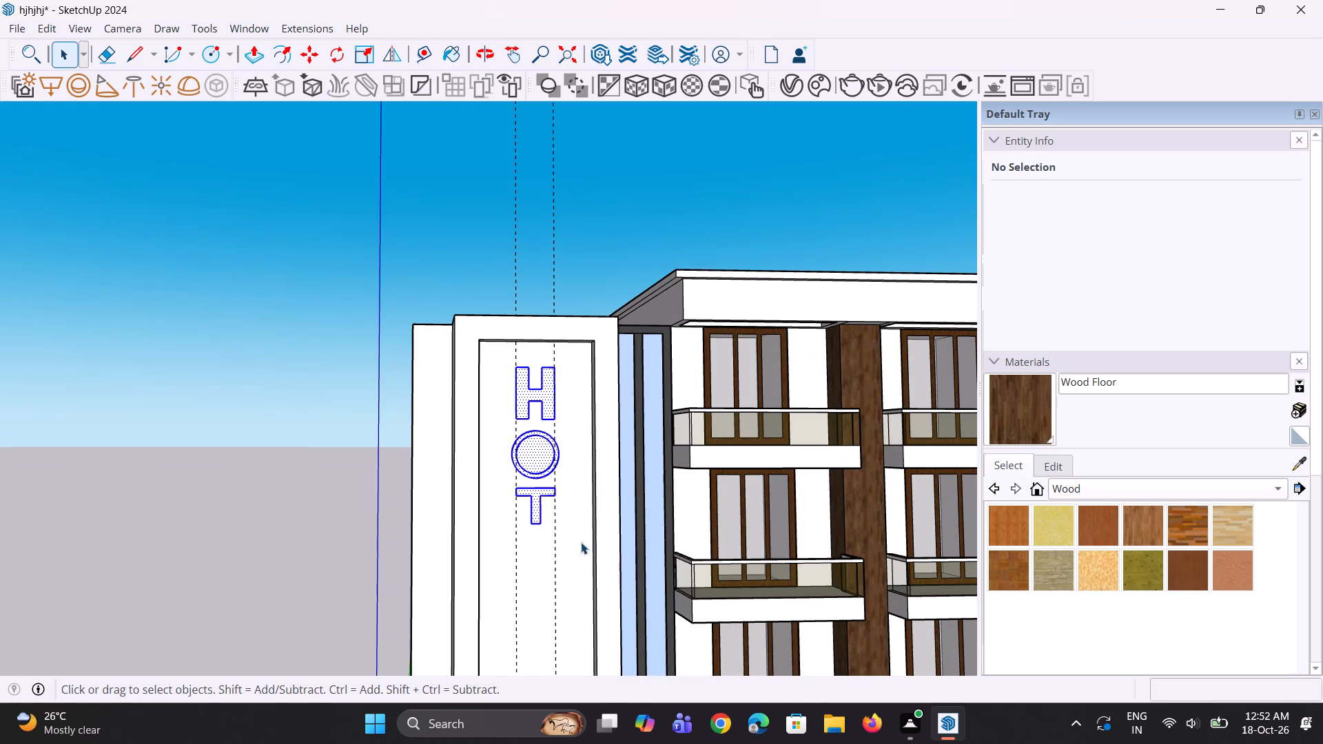
pyautogui.press('Delete')
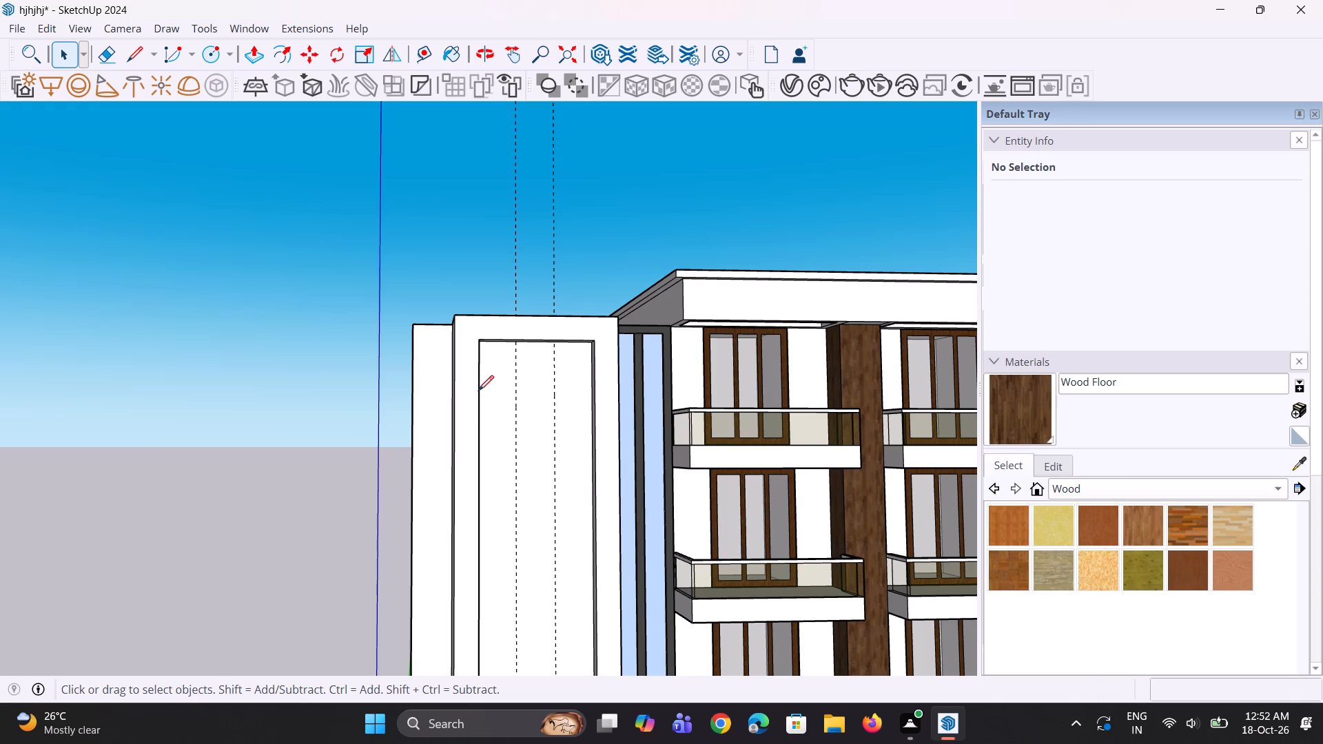
# Draw a 3' 7 11/16" horizontal line between the two guides near the top of the recessed panel.
pyautogui.press('l')
pyautogui.scroll(1, 478, 384)
pyautogui.scroll(1, 538, 377)
pyautogui.click(520, 402)
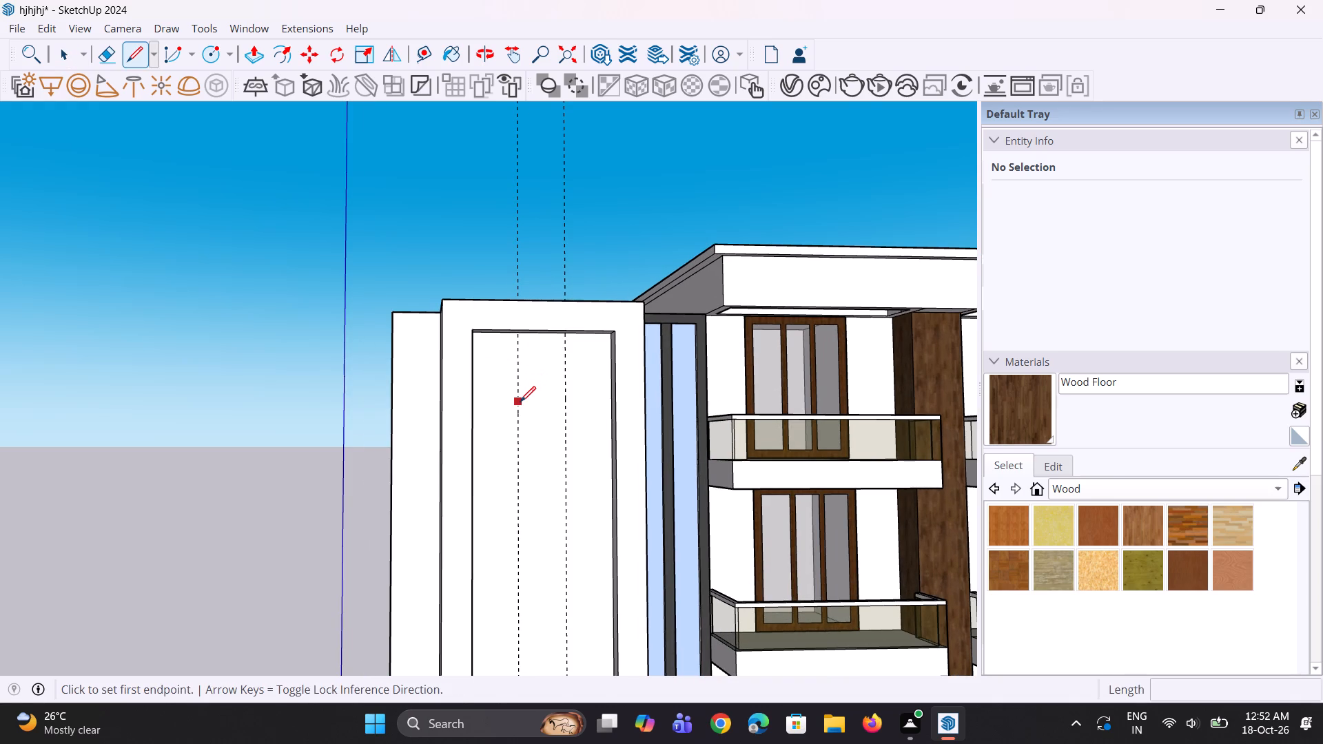
pyautogui.click(562, 405)
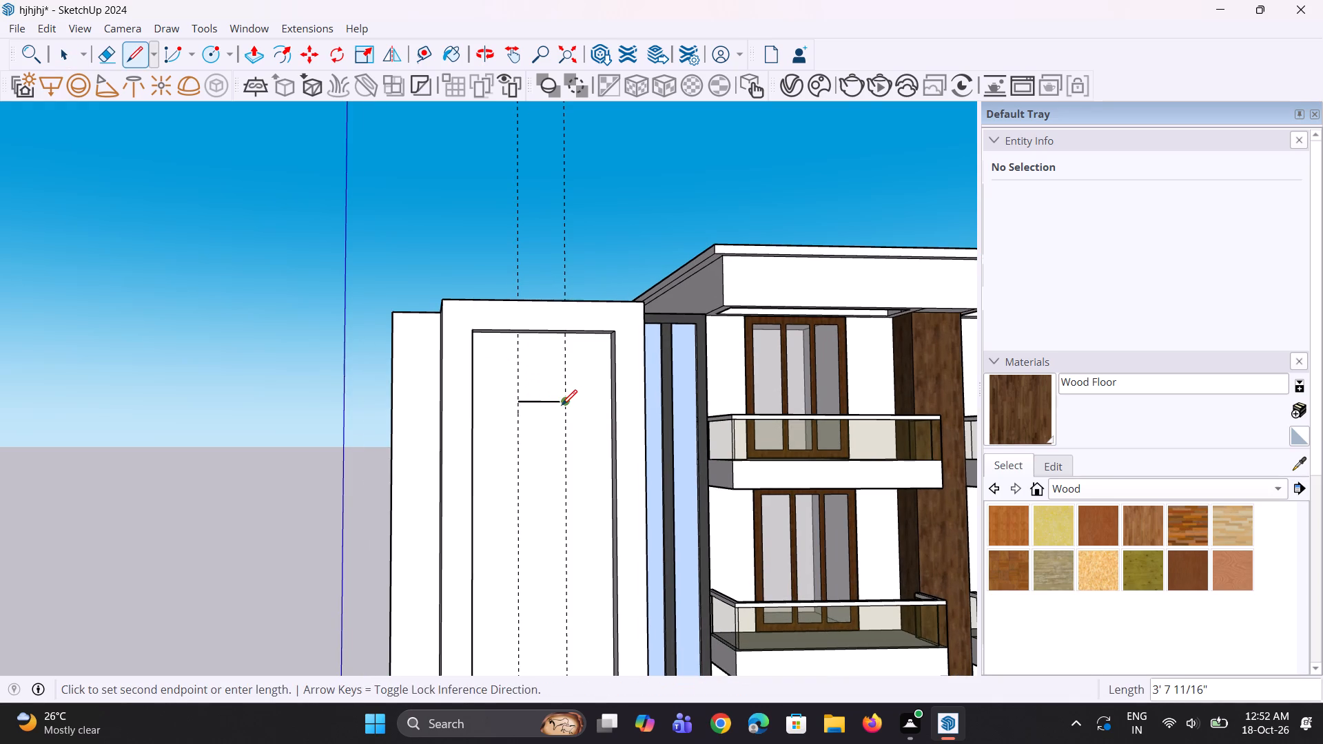
pyautogui.press('space')
# Copy the horizontal line straight down between the guides at 3' 2 1/2" spacing, making four copies.
pyautogui.click(543, 402)
pyautogui.scroll(-2, 531, 398)
pyautogui.press('m')
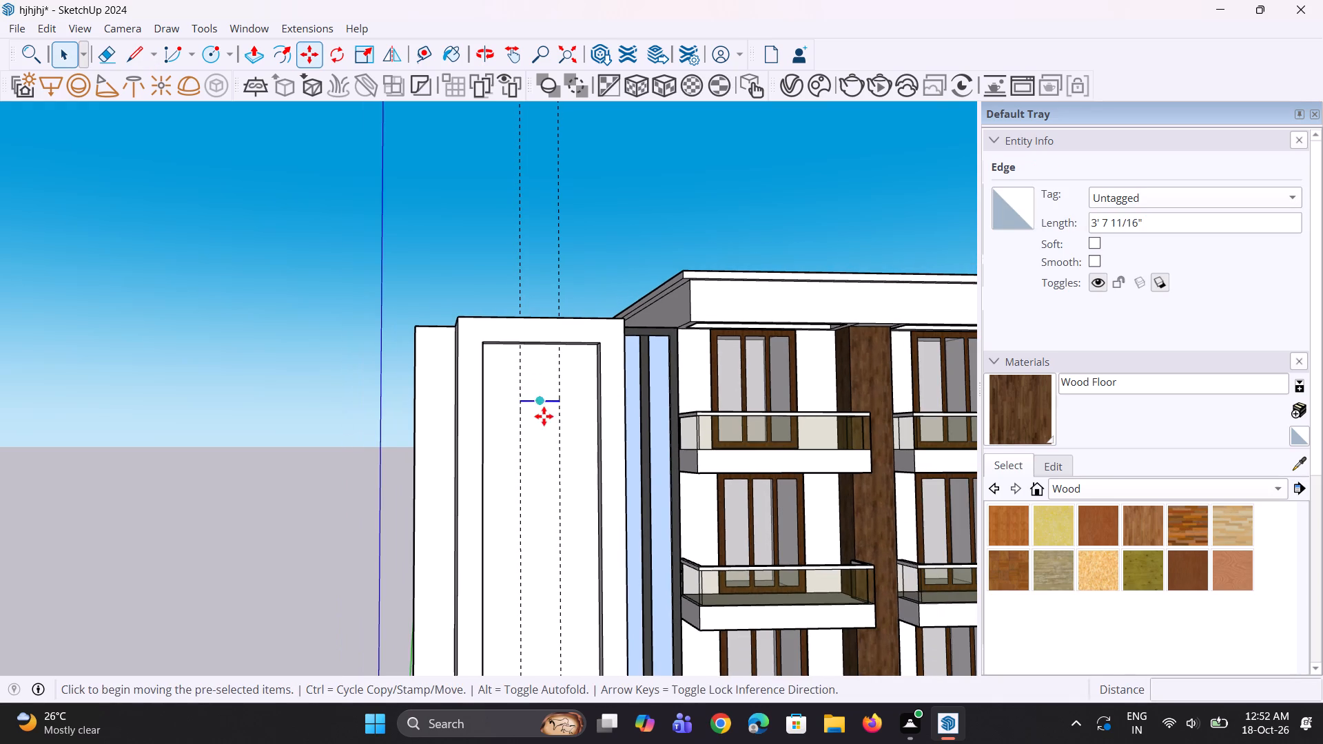
pyautogui.scroll(1, 562, 428)
pyautogui.click(561, 403)
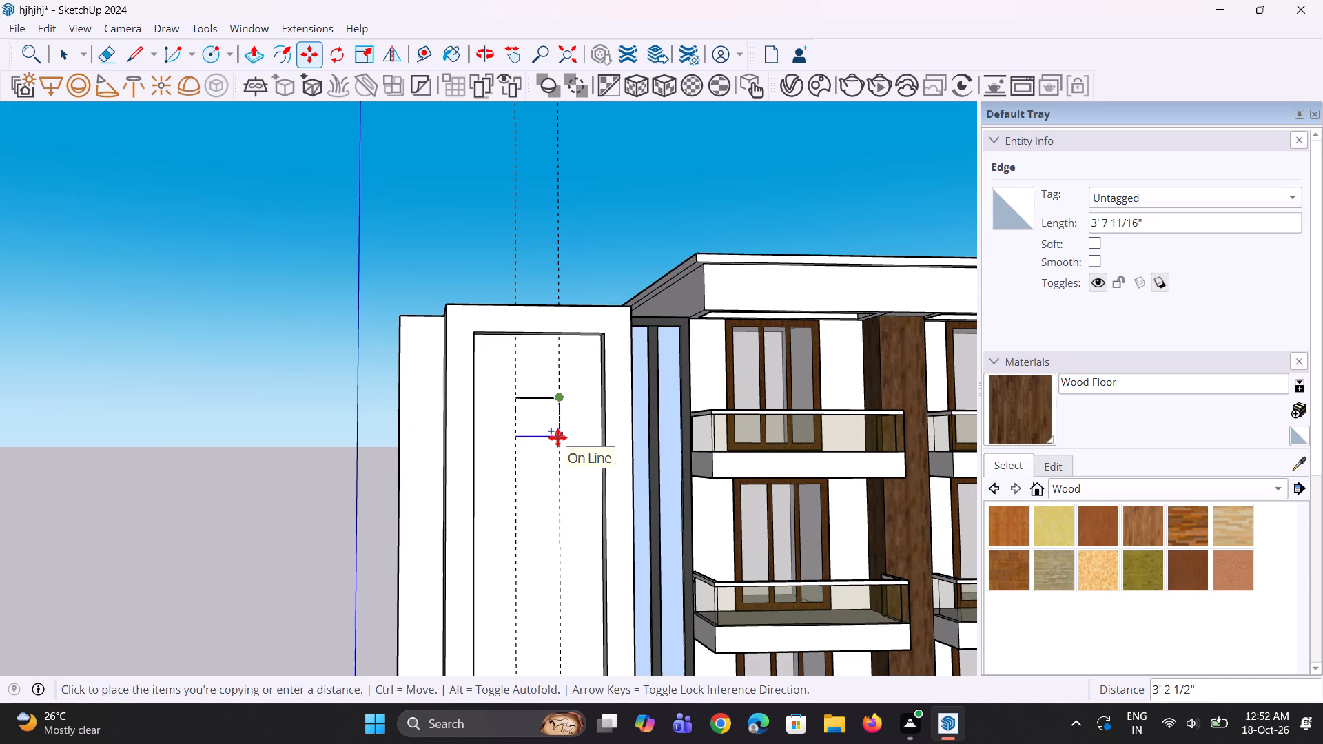
pyautogui.click(557, 437)
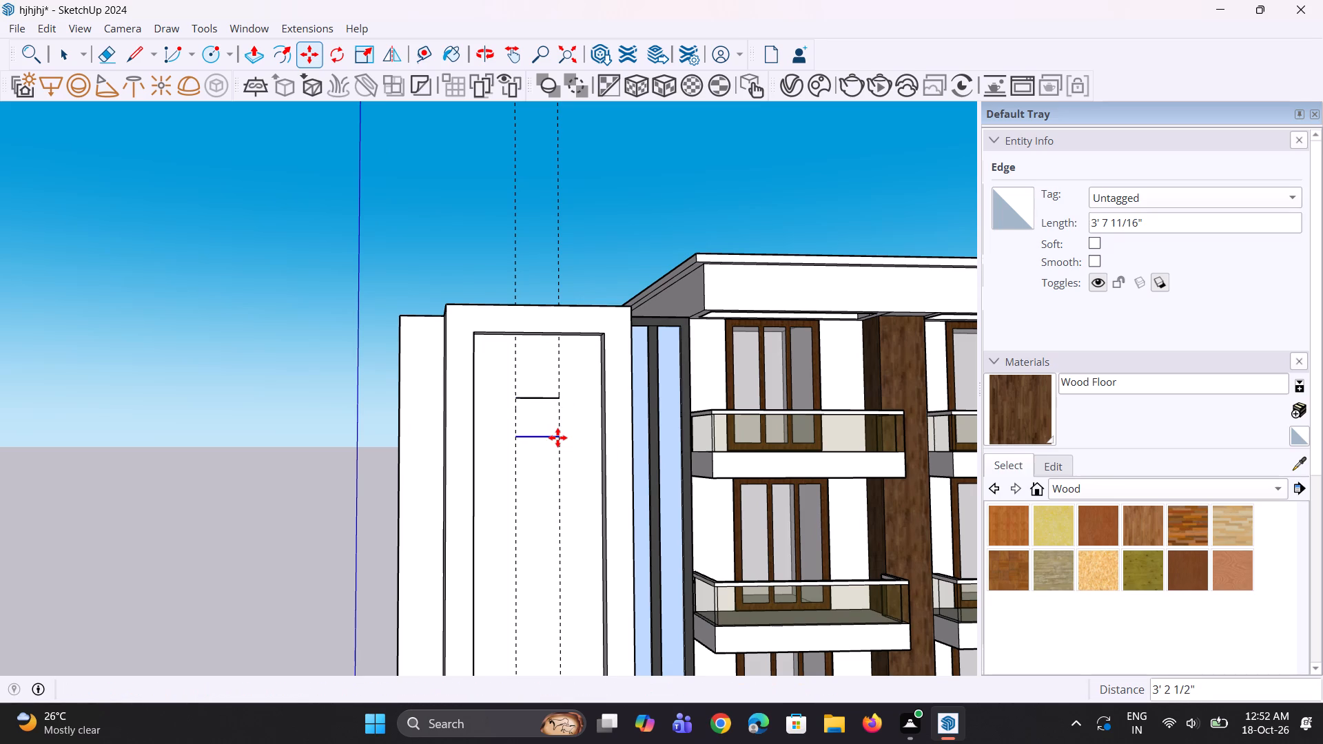
pyautogui.write('*4')
pyautogui.press('Return')
pyautogui.scroll(-1, 557, 436)
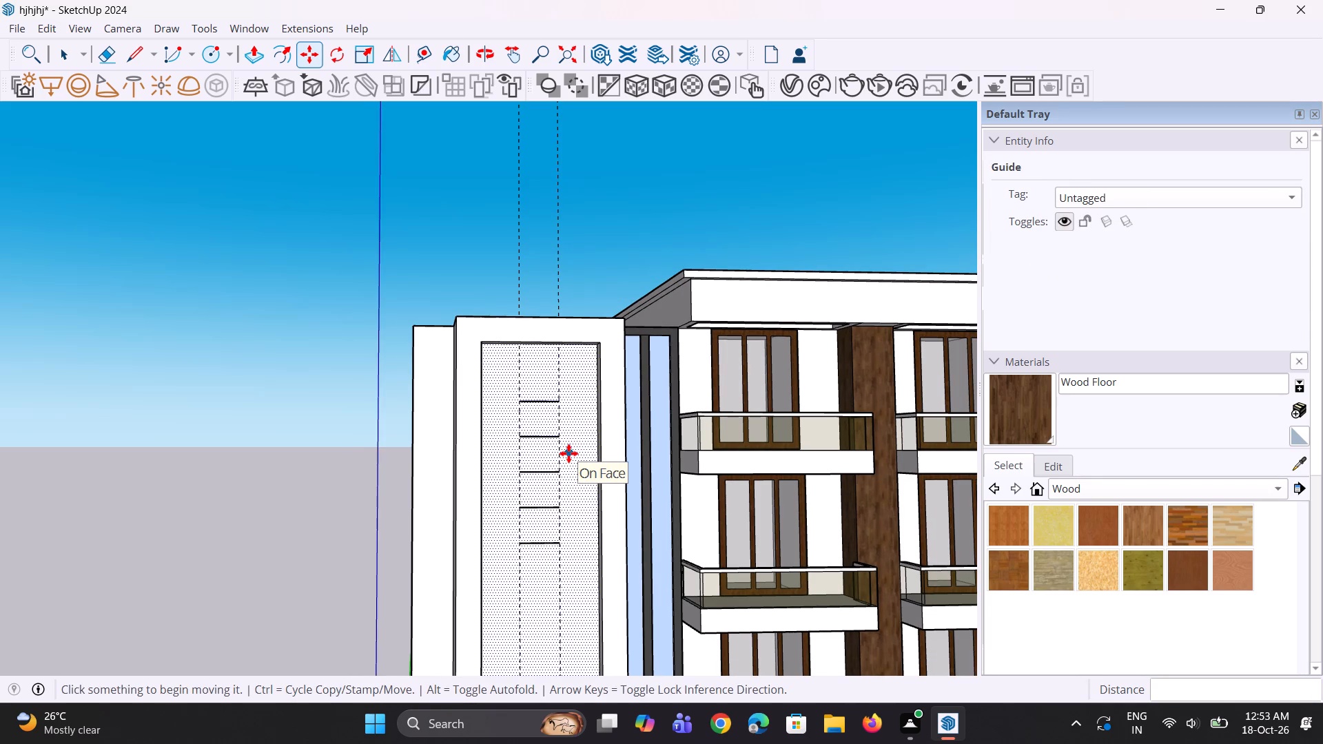
# Undo the four downward copies of the horizontal line on the tall recessed panel.
pyautogui.hotkey('ctrl', 'z')
pyautogui.scroll(2, 564, 435)
pyautogui.press('space')
pyautogui.press('space')
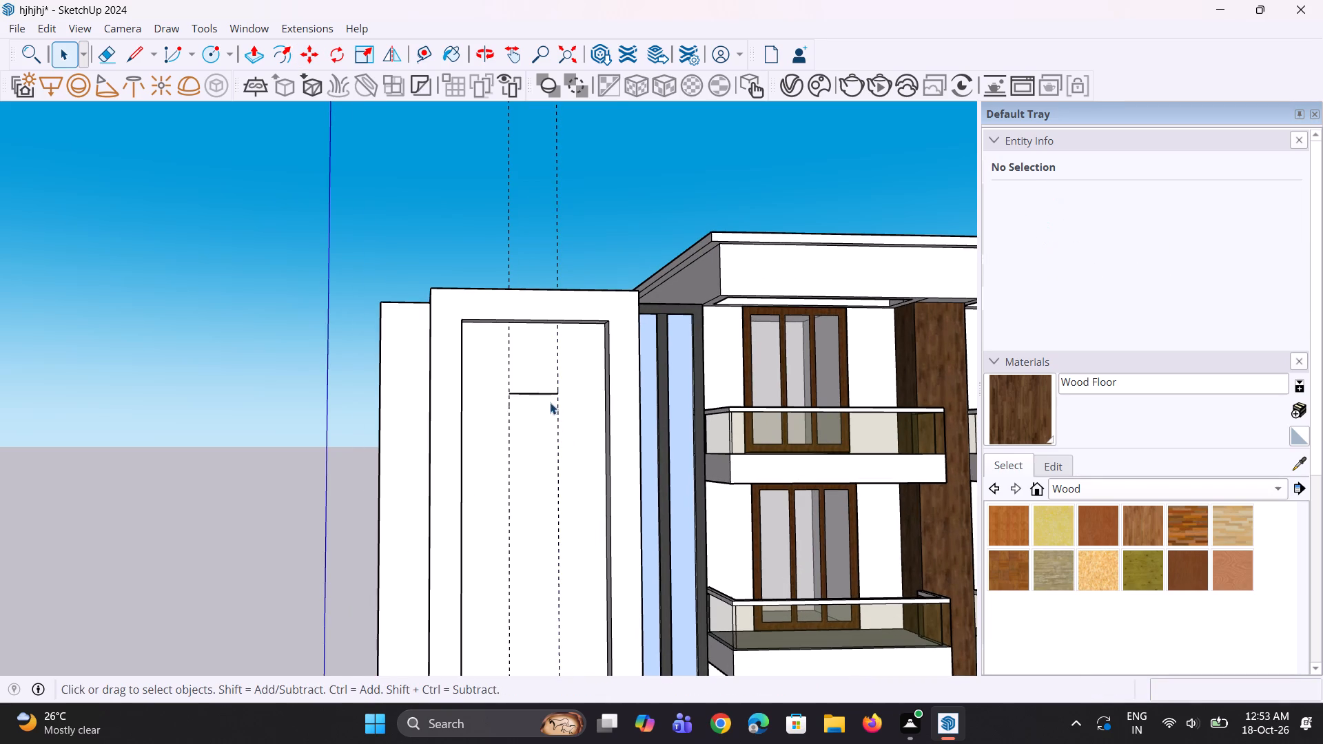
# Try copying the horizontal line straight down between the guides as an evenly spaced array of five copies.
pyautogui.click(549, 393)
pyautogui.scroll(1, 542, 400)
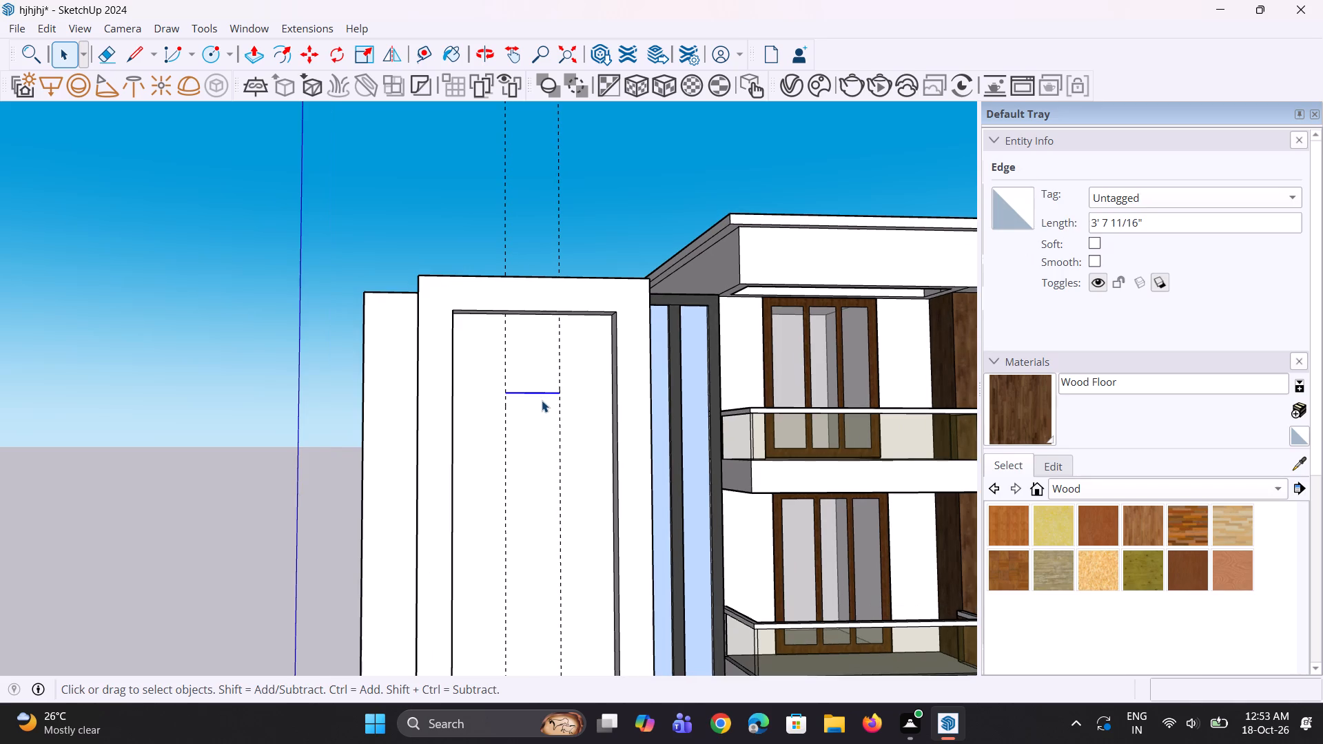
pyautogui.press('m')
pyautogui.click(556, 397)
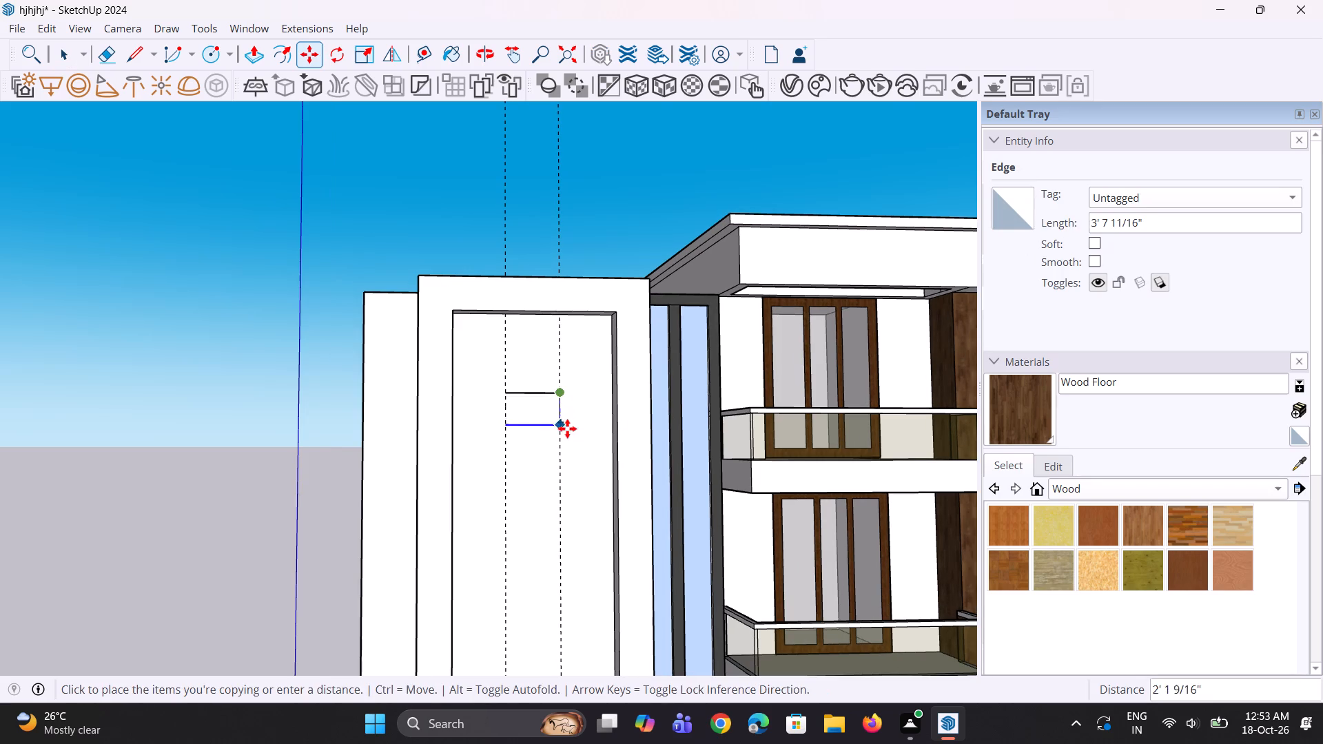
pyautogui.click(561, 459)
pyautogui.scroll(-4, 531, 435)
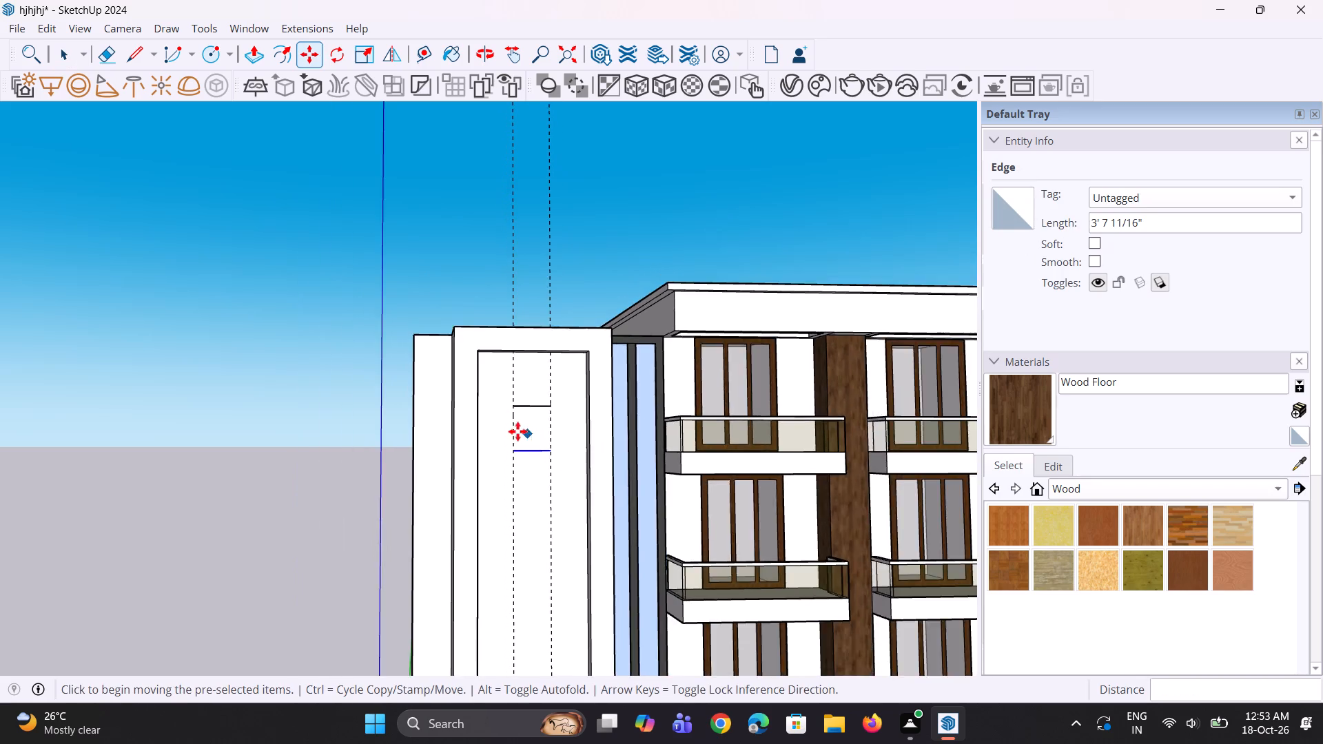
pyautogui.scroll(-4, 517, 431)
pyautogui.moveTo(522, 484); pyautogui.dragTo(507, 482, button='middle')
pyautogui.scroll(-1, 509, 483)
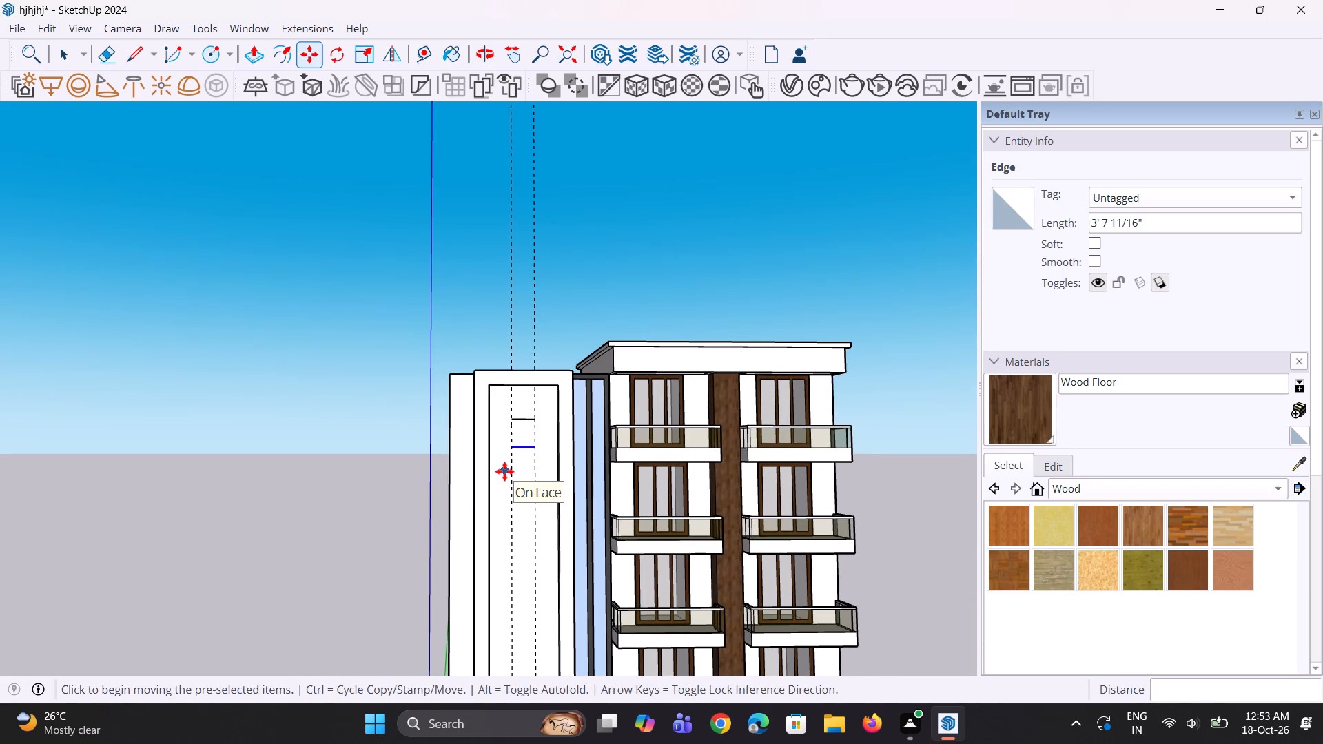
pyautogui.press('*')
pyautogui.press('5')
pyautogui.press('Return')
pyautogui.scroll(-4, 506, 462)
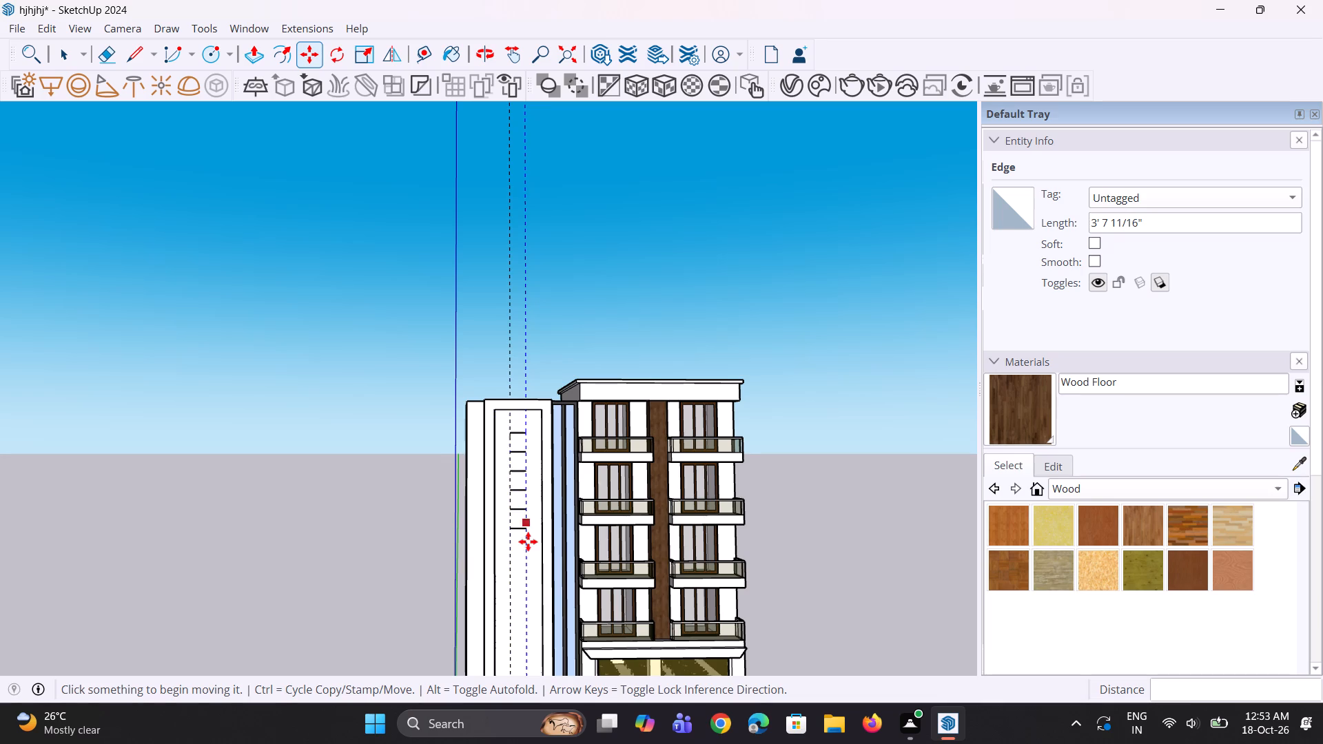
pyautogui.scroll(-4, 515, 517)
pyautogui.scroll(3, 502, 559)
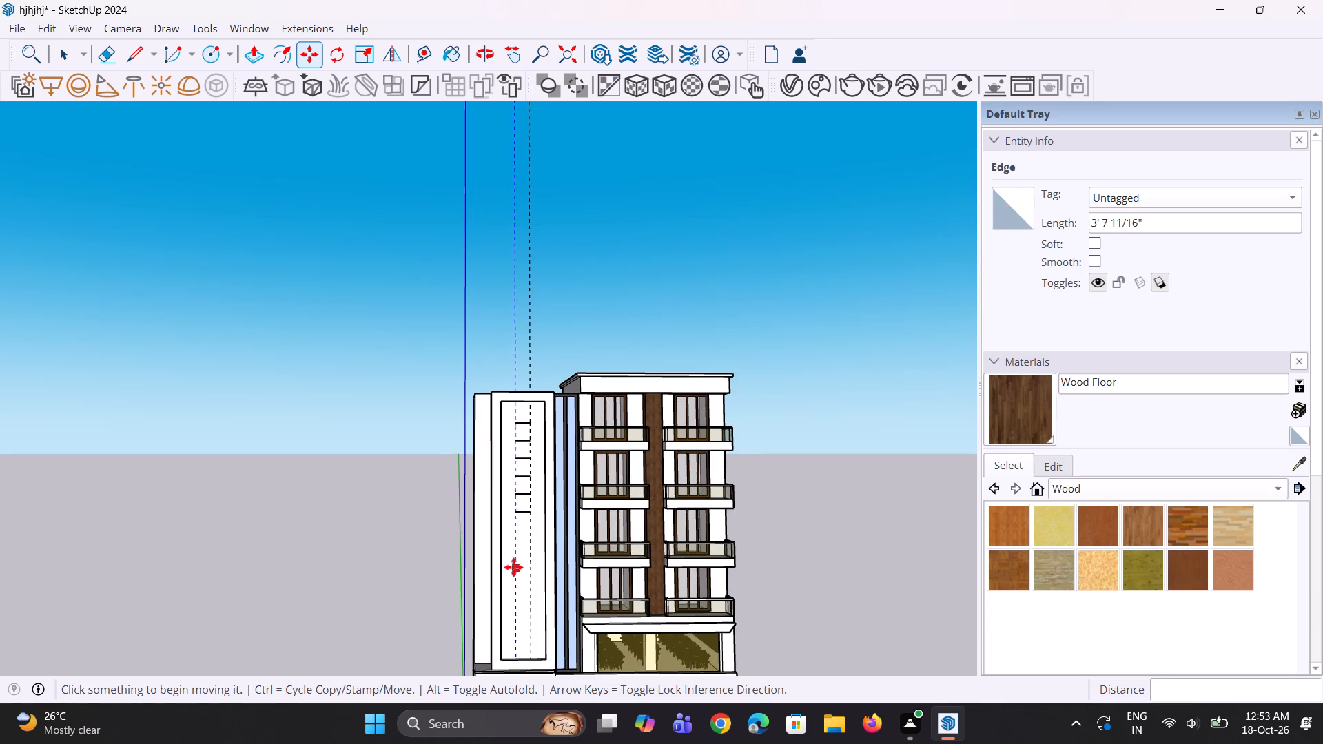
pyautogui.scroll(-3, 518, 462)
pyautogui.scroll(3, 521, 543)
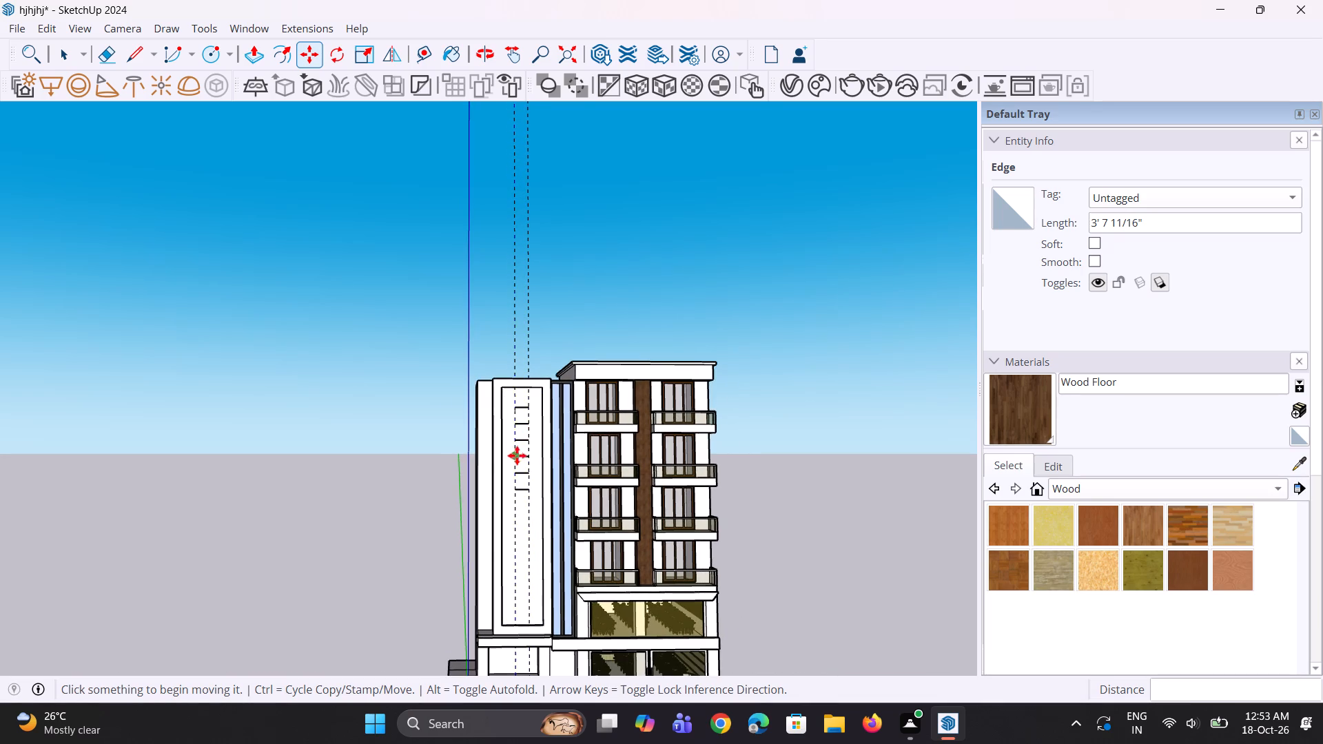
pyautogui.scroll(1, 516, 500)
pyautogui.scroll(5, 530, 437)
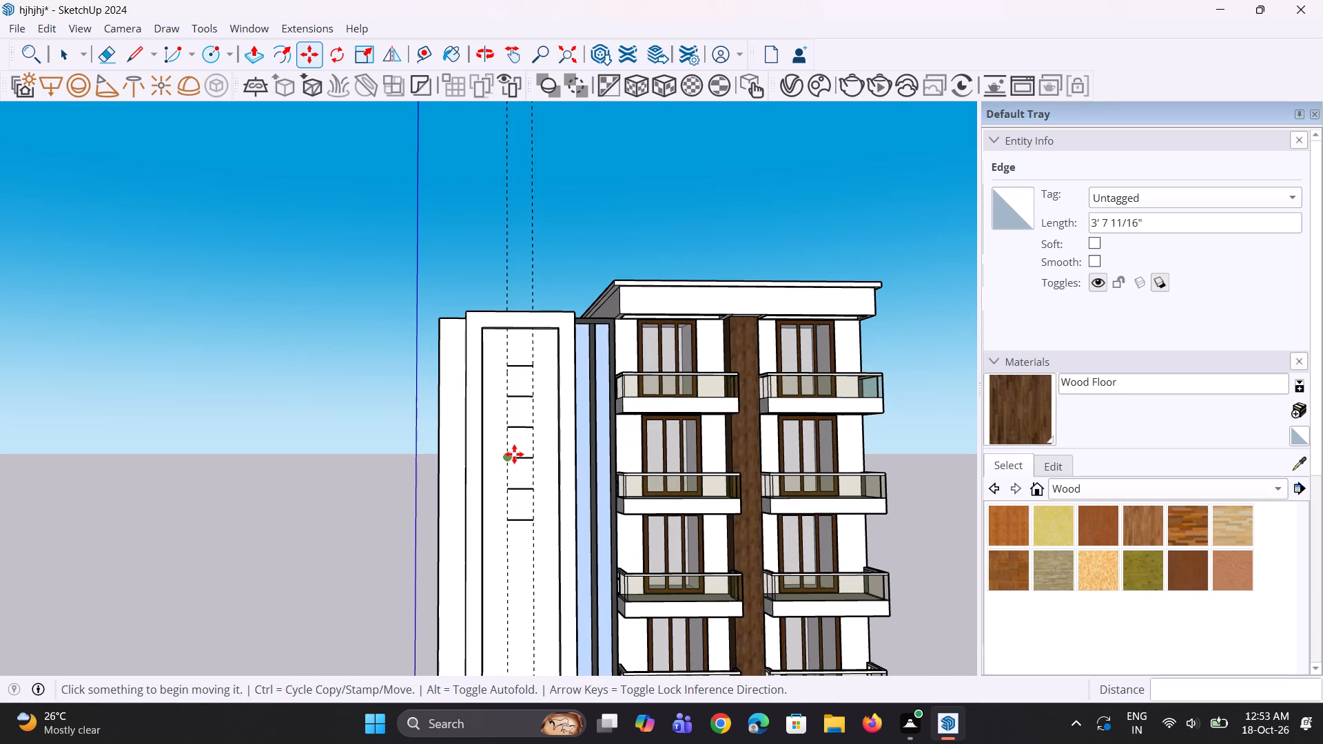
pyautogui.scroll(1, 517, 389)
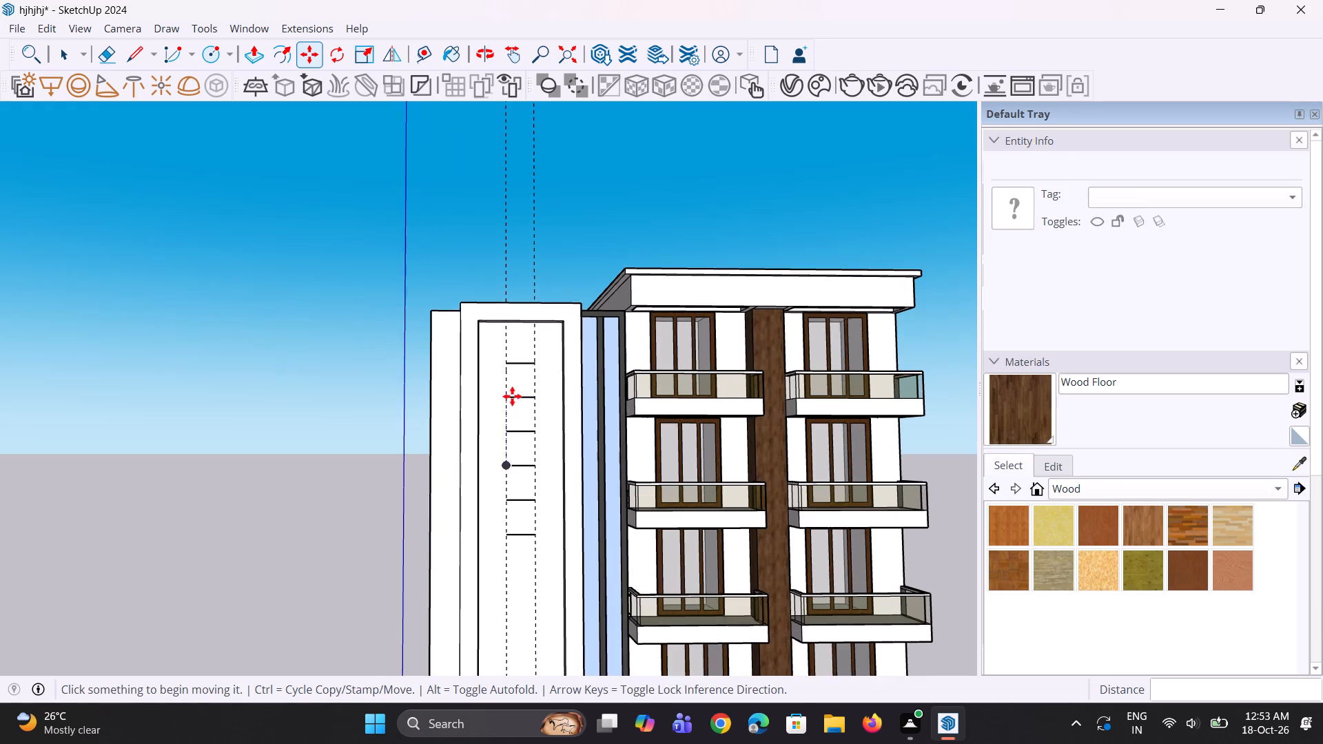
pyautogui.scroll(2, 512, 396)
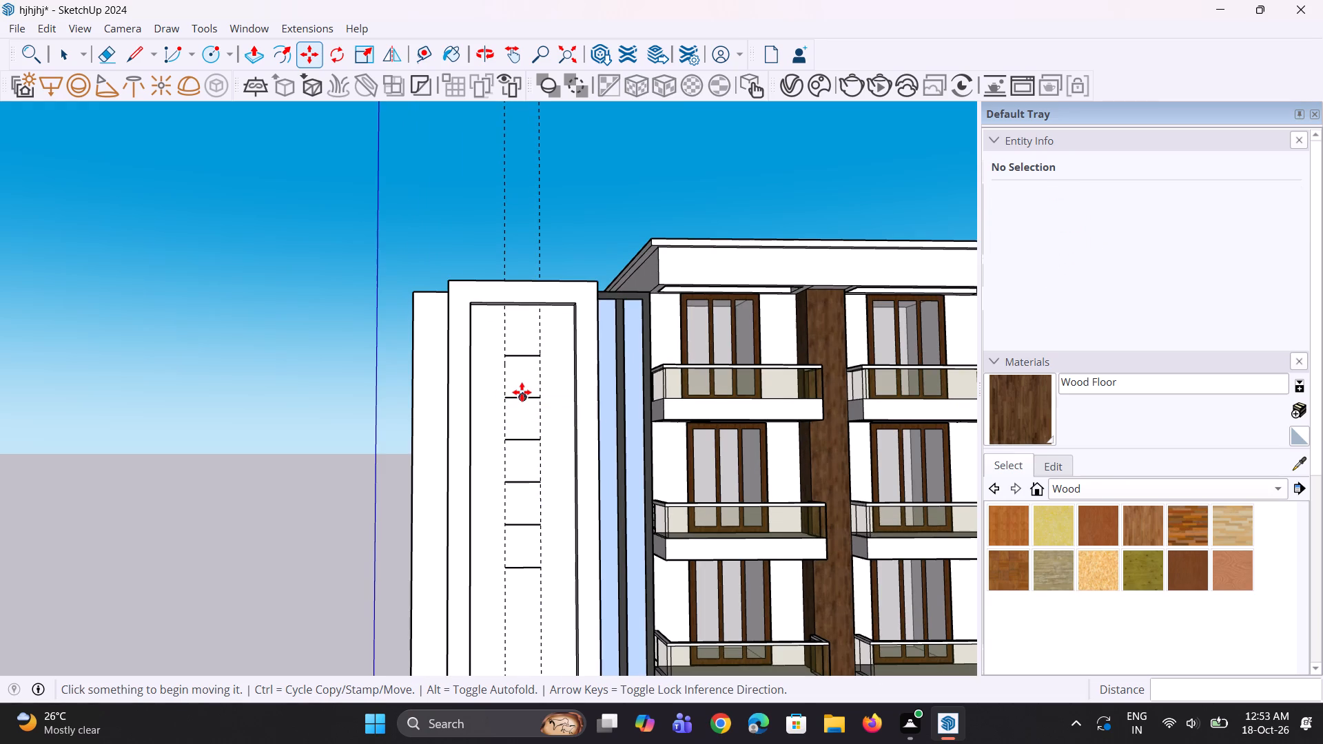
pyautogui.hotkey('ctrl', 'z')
# Copy the horizontal line once, straight down between the guides, by about 4' 6 3/8".
pyautogui.press('space')
pyautogui.click(531, 357)
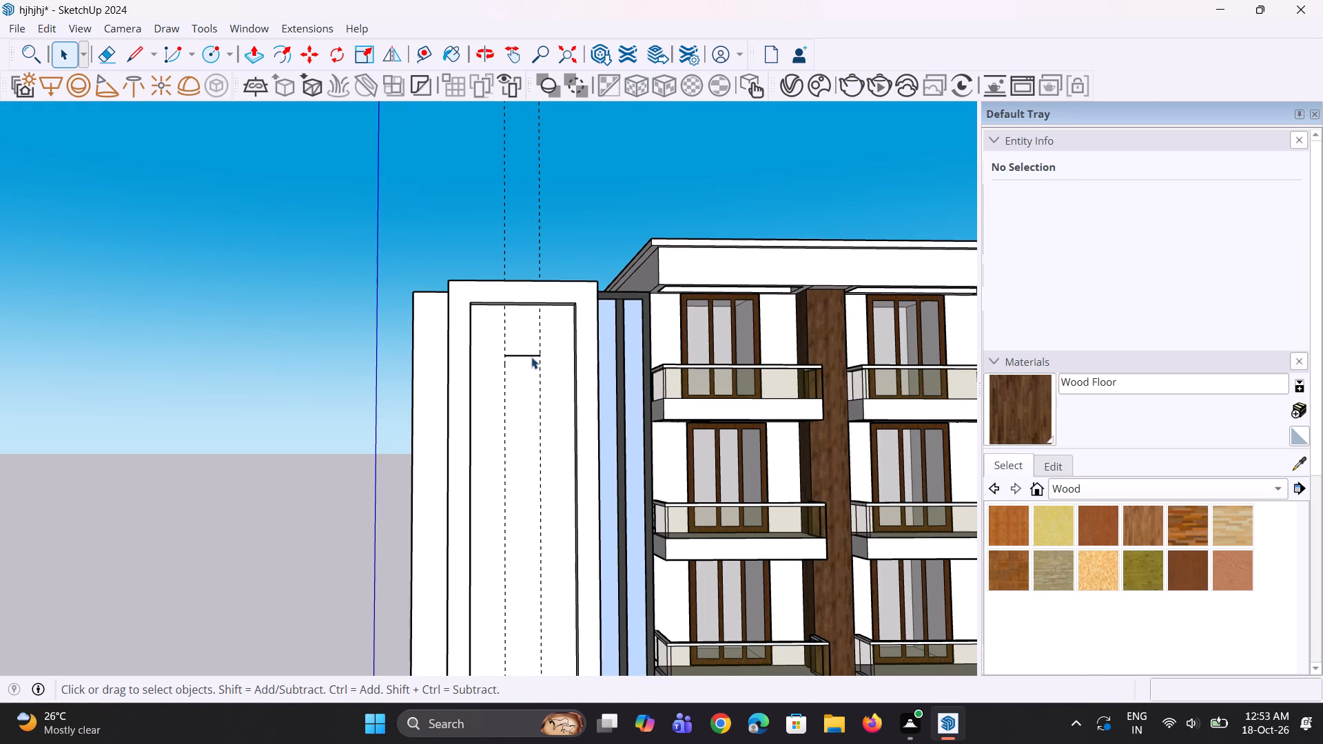
pyautogui.scroll(2, 521, 359)
pyautogui.press('m')
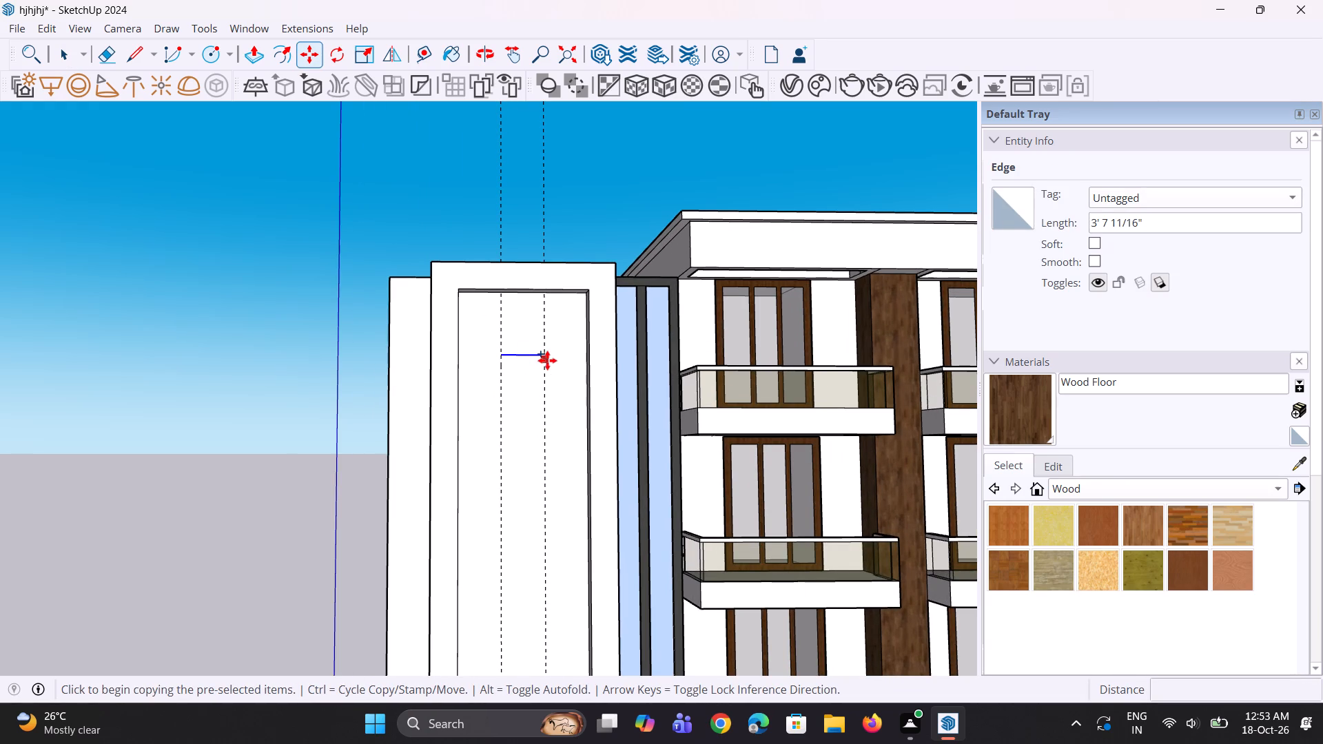
pyautogui.click(548, 358)
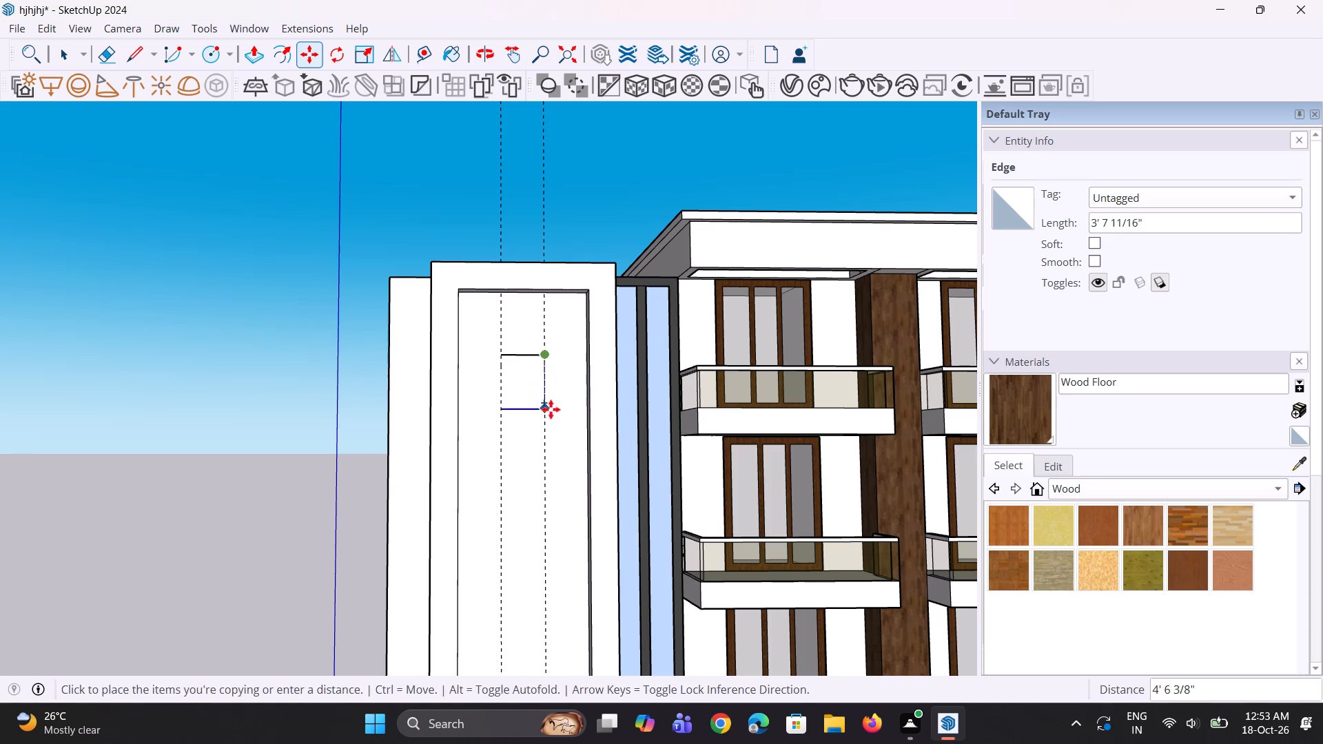
pyautogui.click(535, 409)
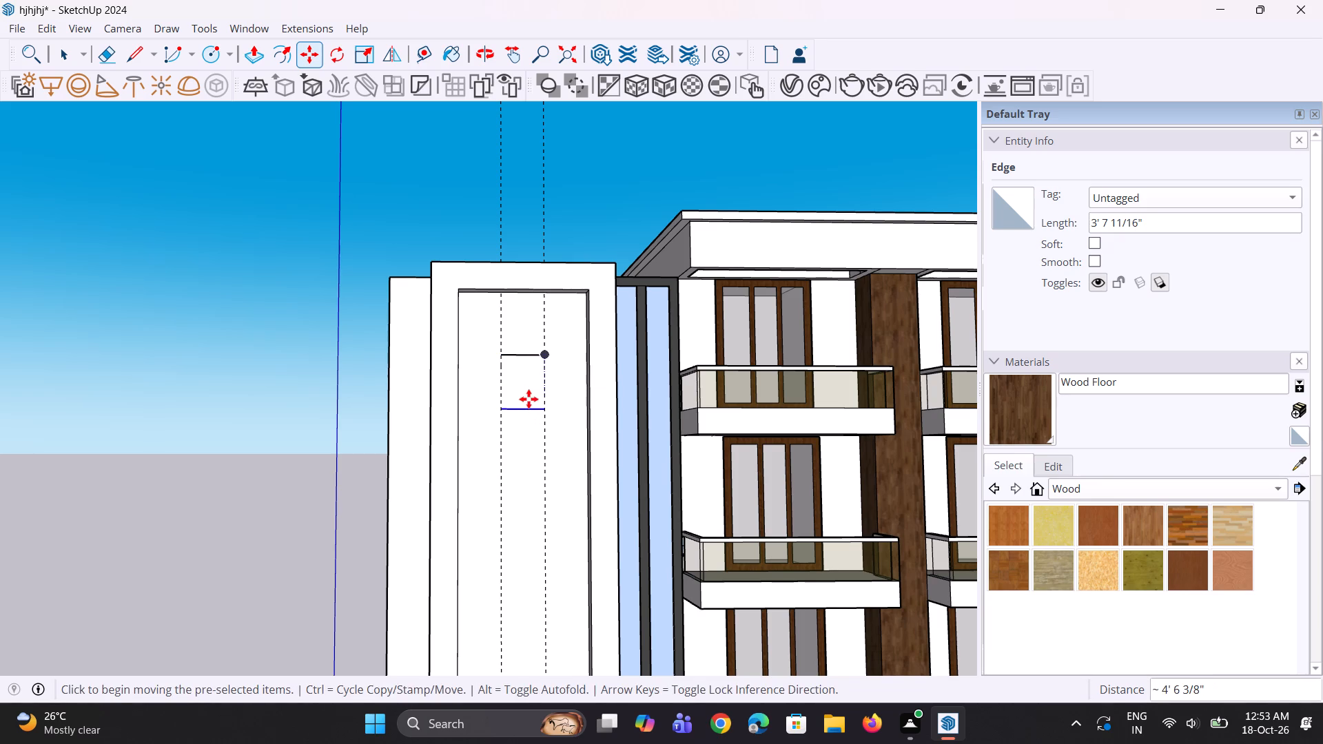
pyautogui.click(526, 397)
pyautogui.press('space')
pyautogui.click(526, 397)
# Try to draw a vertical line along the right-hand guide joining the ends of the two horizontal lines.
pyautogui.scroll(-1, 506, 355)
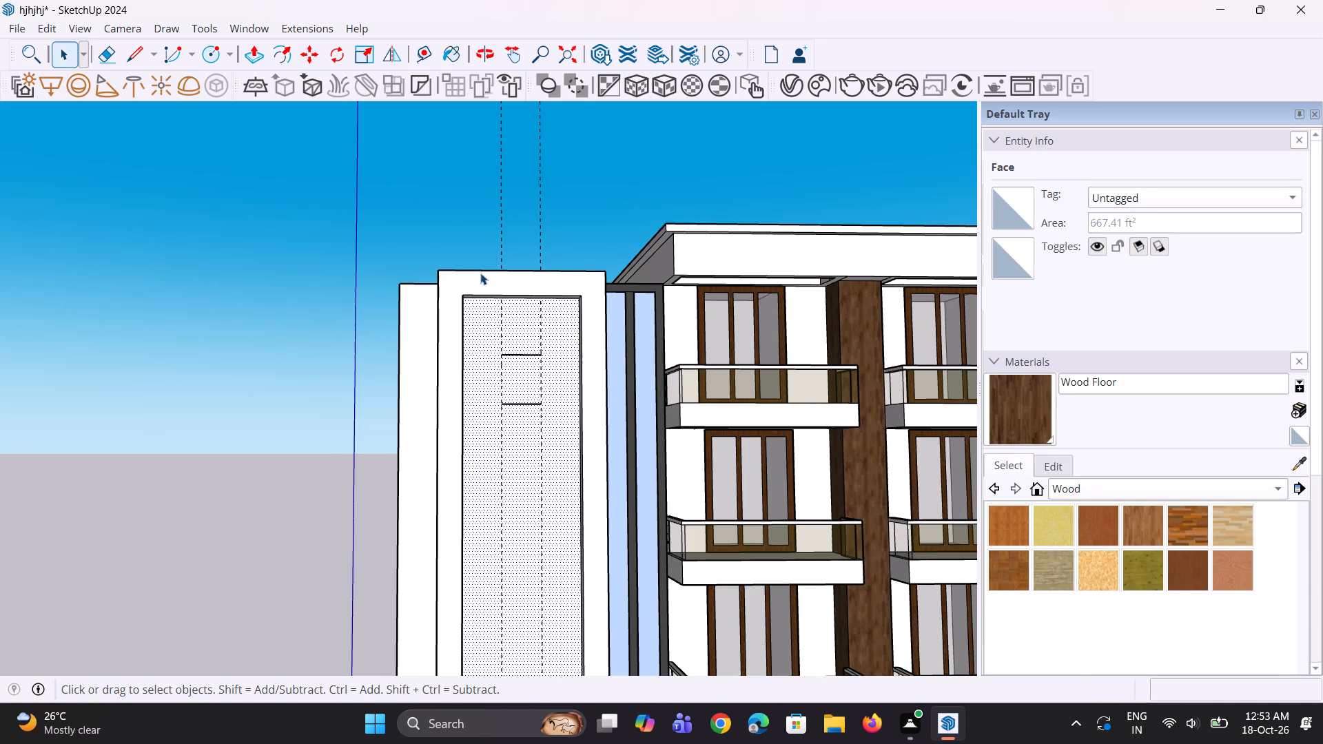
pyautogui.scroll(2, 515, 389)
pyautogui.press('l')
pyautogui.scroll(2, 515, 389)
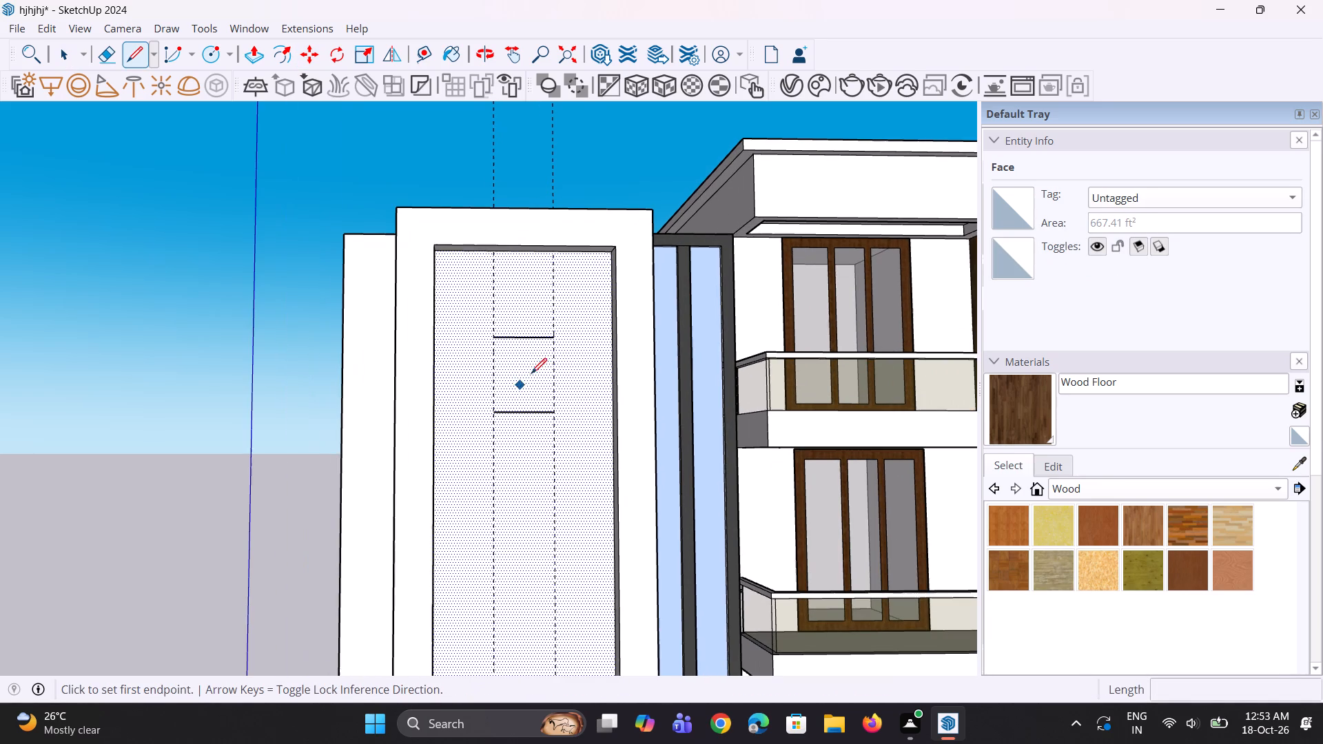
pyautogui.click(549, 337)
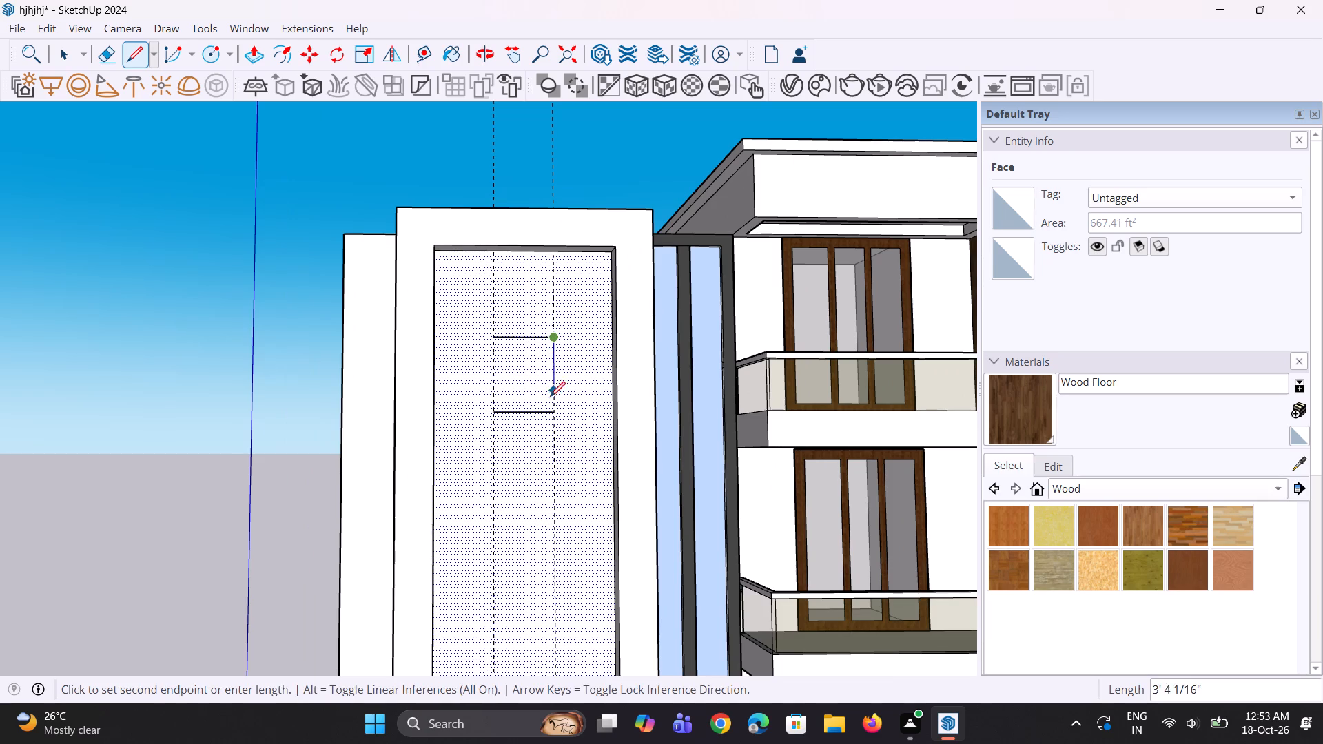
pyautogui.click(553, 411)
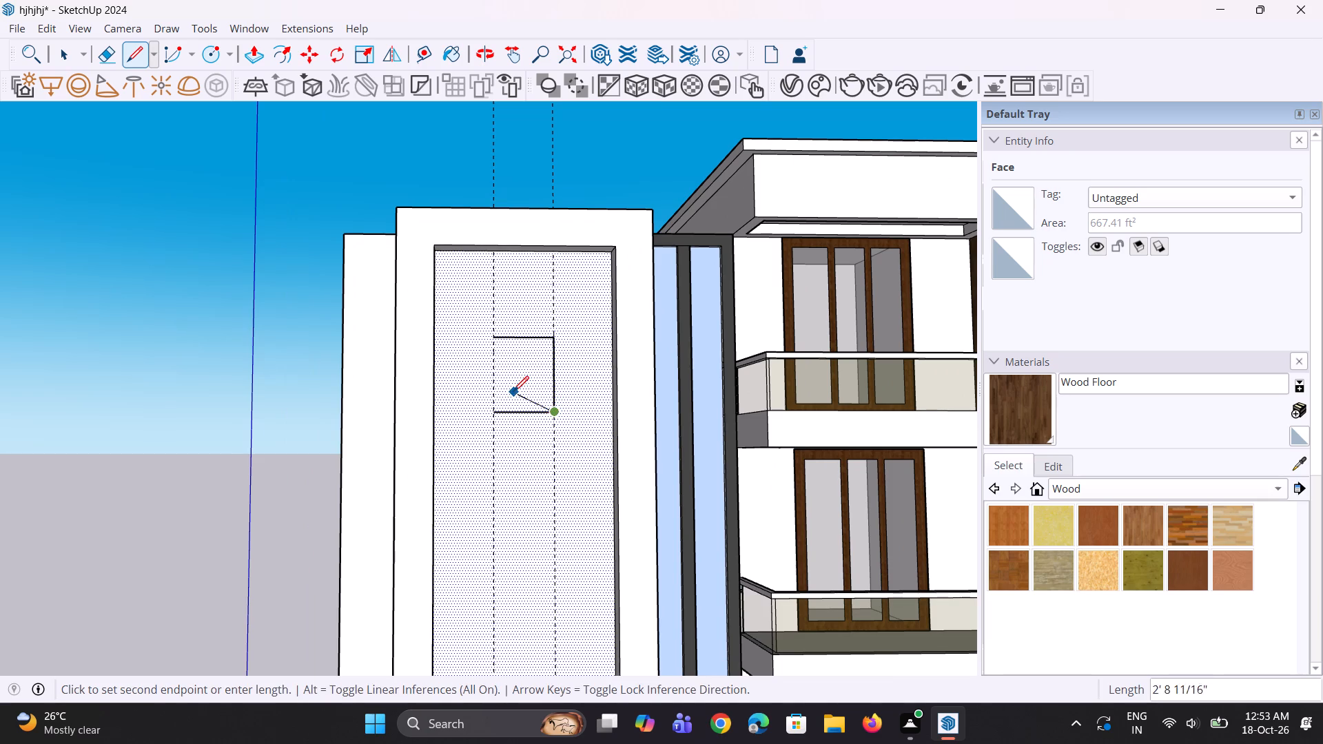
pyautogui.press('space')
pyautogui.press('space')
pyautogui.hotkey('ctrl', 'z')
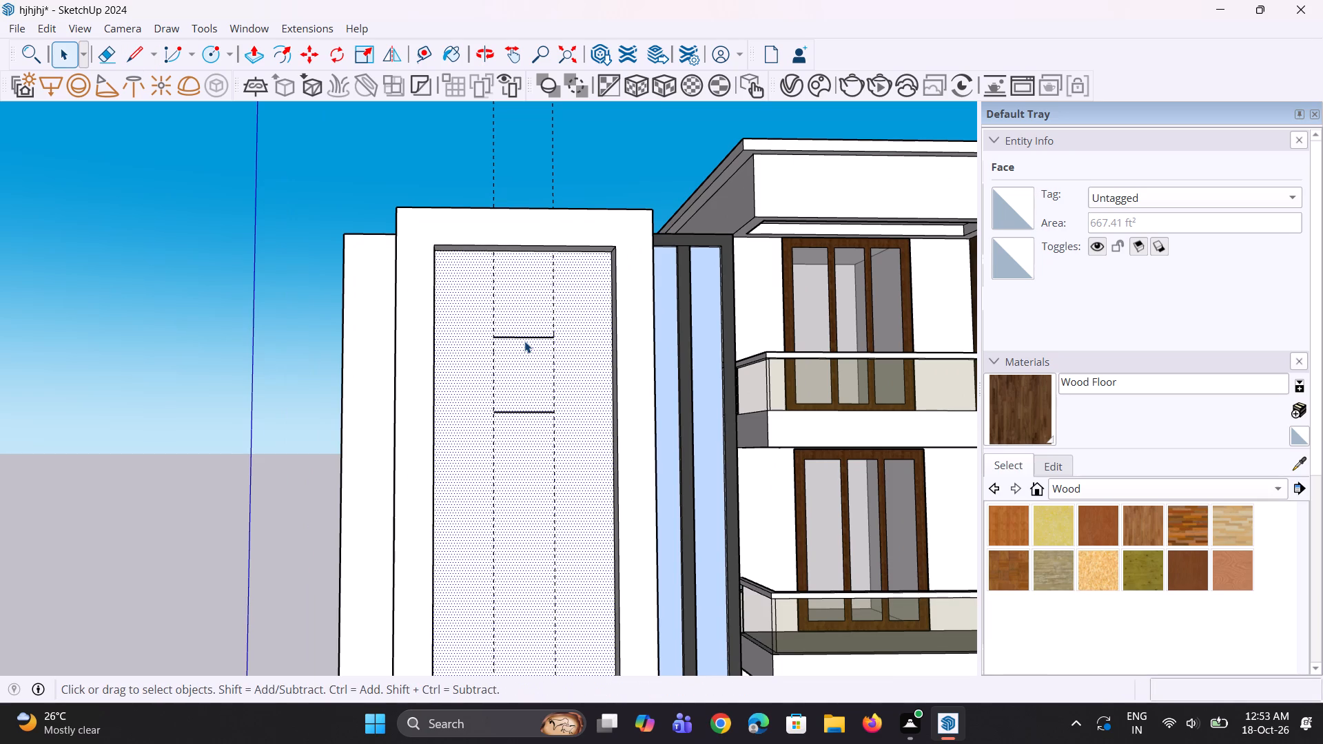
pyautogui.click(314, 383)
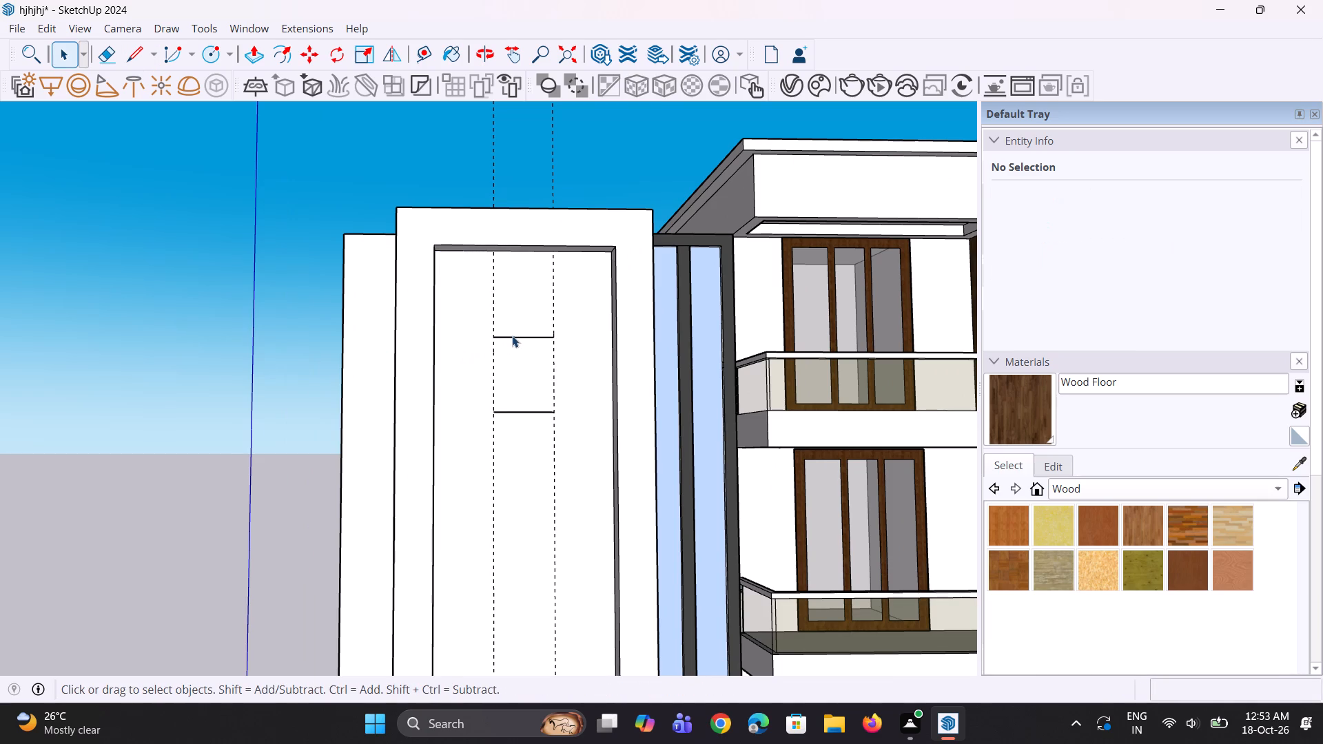
# Copy both horizontal lines together straight down between the guides at about 5' 9 3/8" spacing, making five copies of the pair.
pyautogui.click(514, 334)
pyautogui.click(532, 339)
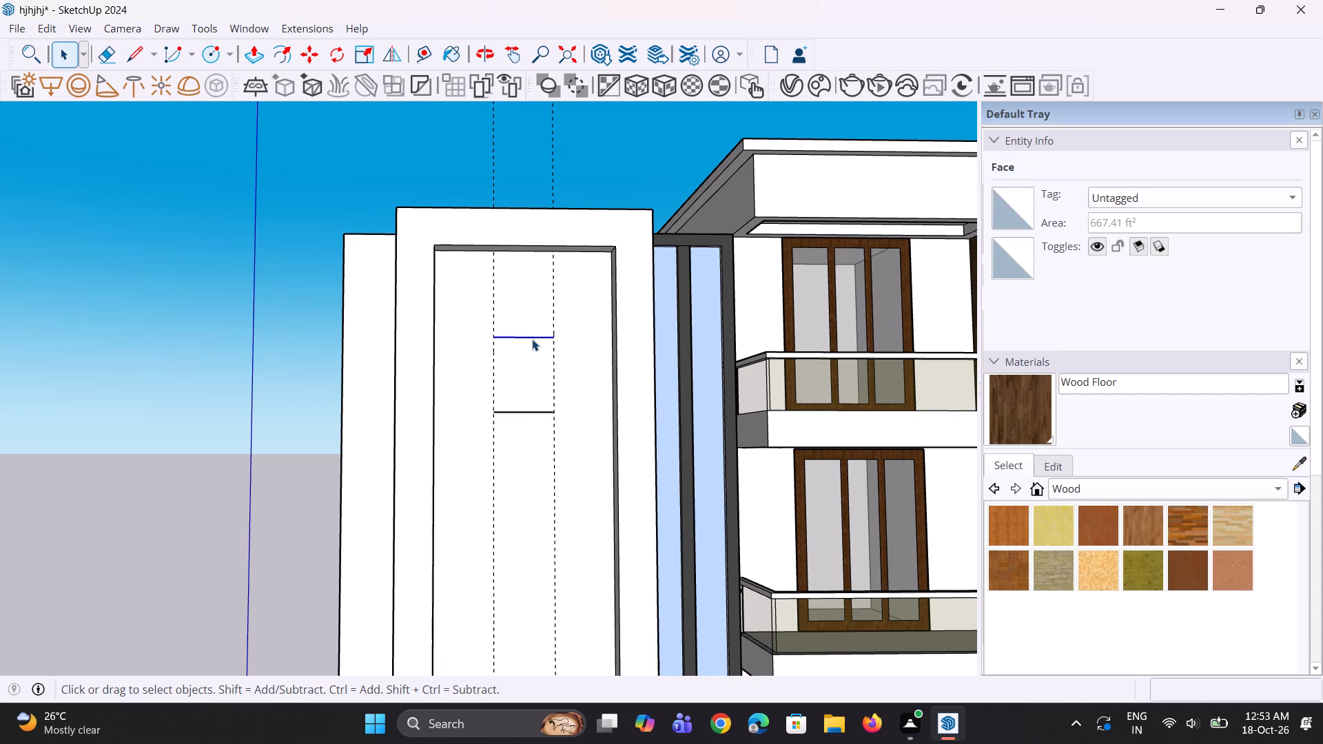
pyautogui.scroll(2, 526, 398)
pyautogui.keyDown('ctrl'); pyautogui.click(524, 416); pyautogui.keyUp('ctrl')
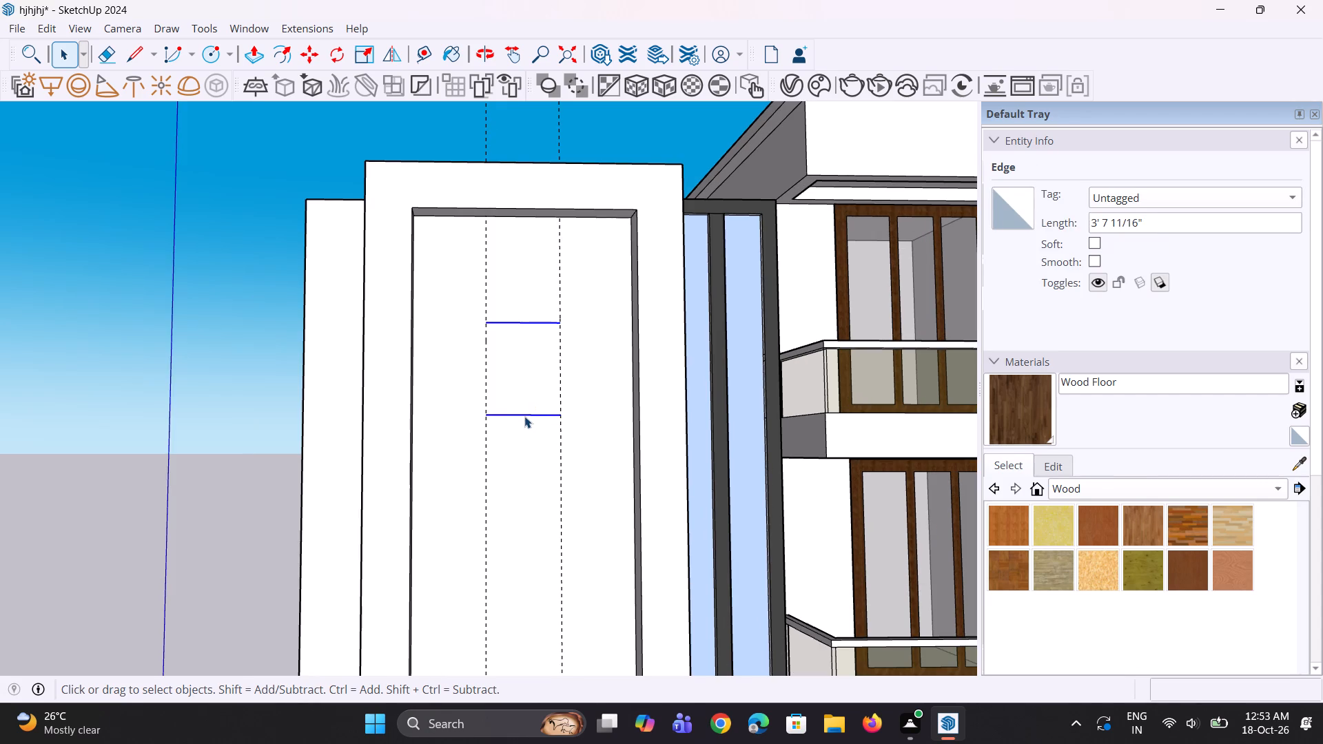
pyautogui.press('m')
pyautogui.click(556, 327)
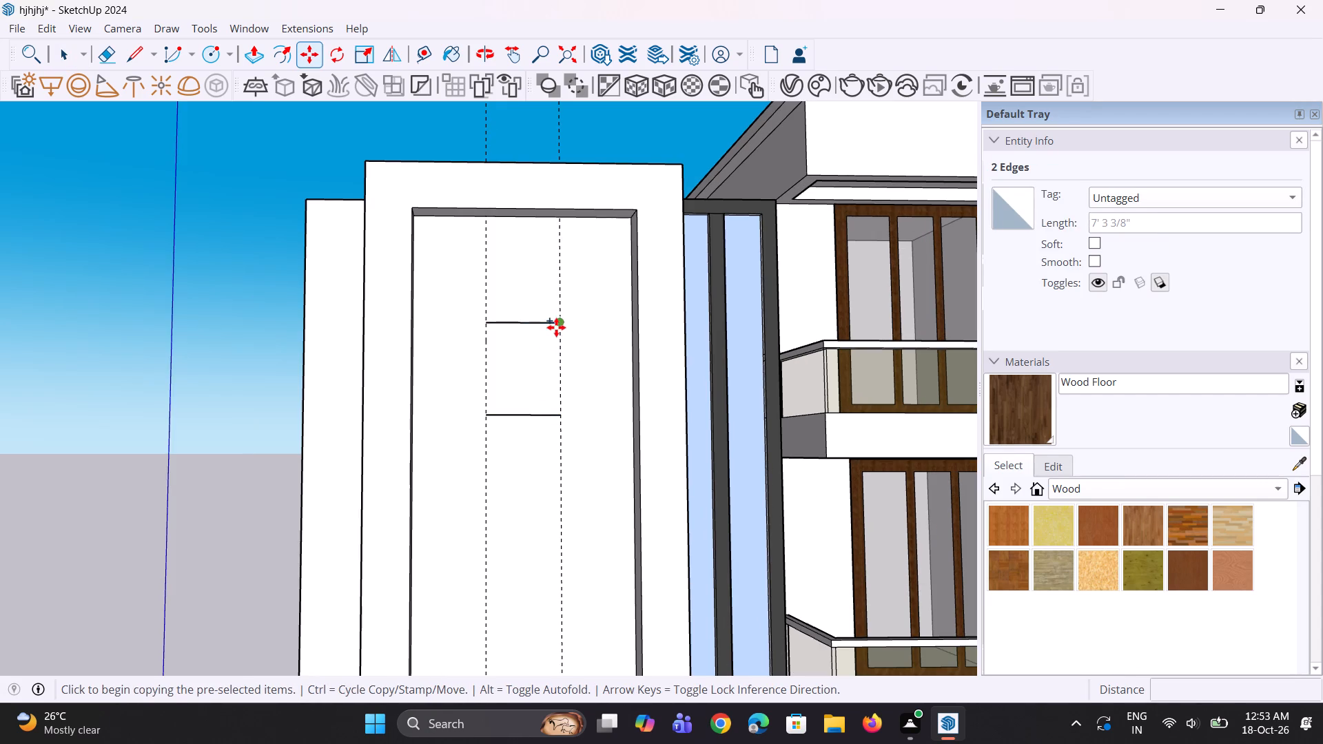
pyautogui.click(557, 442)
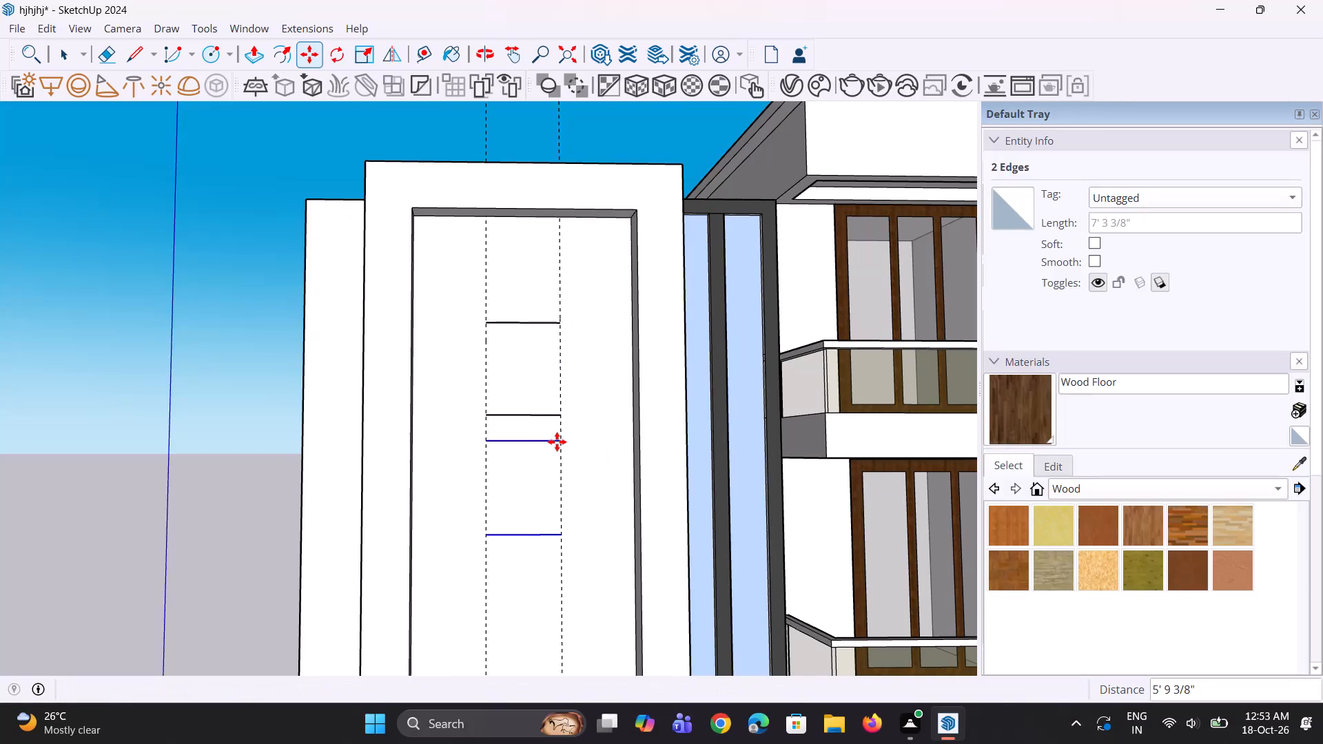
pyautogui.press('*')
pyautogui.press('5')
pyautogui.press('Return')
pyautogui.scroll(-6, 517, 413)
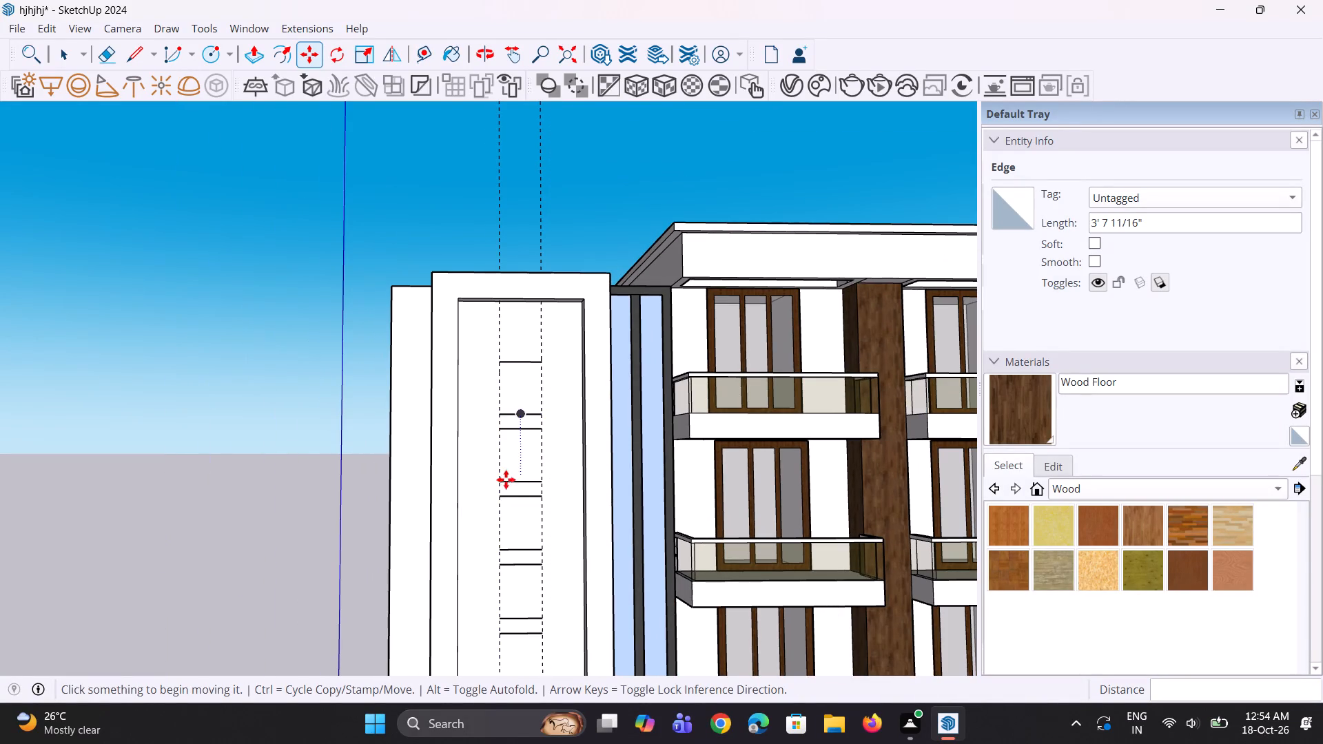
pyautogui.scroll(-4, 511, 508)
pyautogui.scroll(-3, 504, 564)
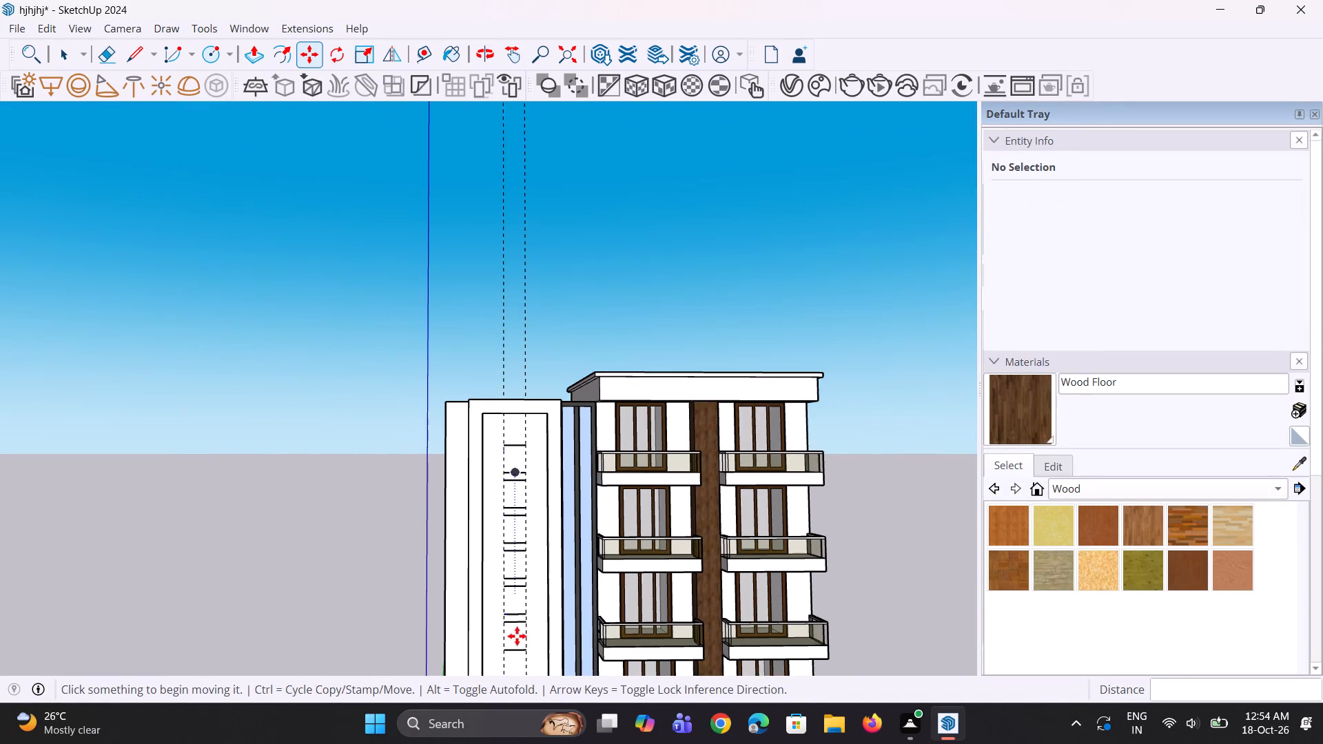
# Draw a 1' line along the topmost horizontal line, starting at its end on the left guide.
pyautogui.scroll(3, 517, 640)
pyautogui.scroll(3, 524, 462)
pyautogui.scroll(2, 504, 386)
pyautogui.press('space')
pyautogui.press('space')
pyautogui.scroll(4, 487, 365)
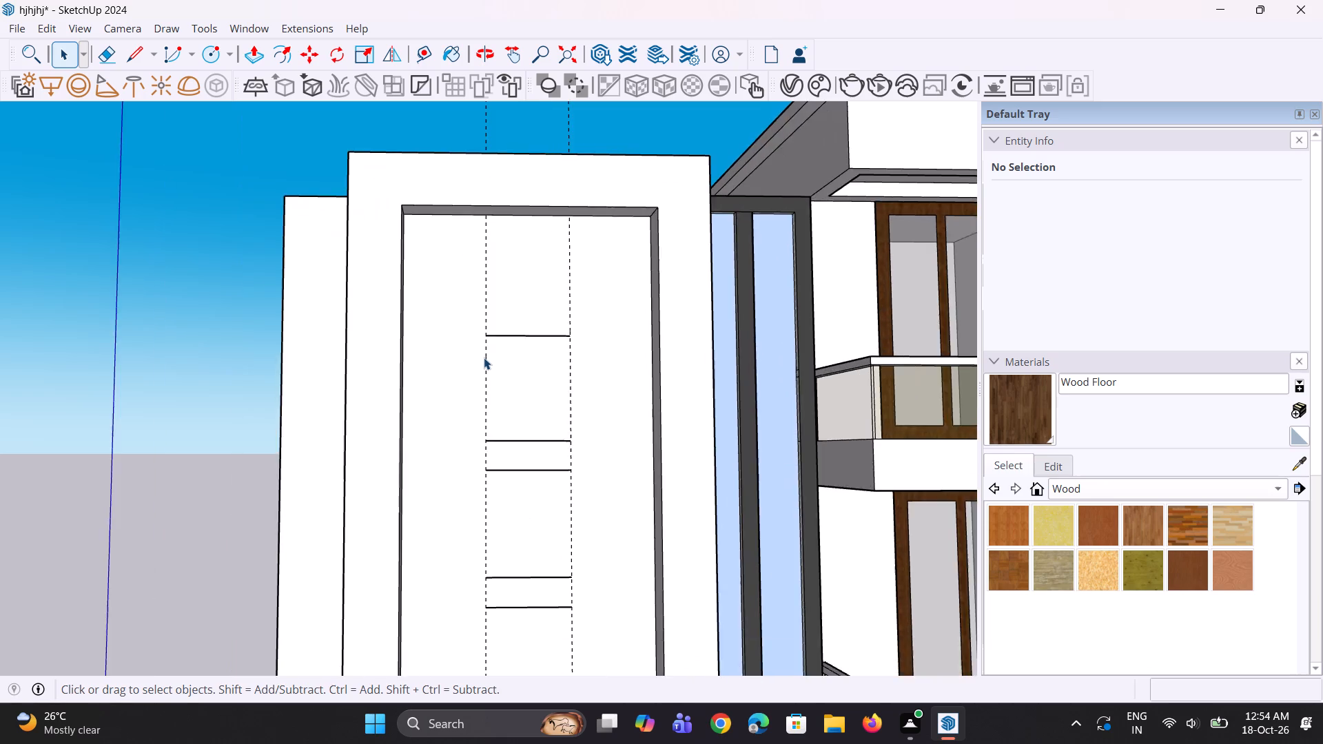
pyautogui.scroll(3, 484, 358)
pyautogui.click(487, 364)
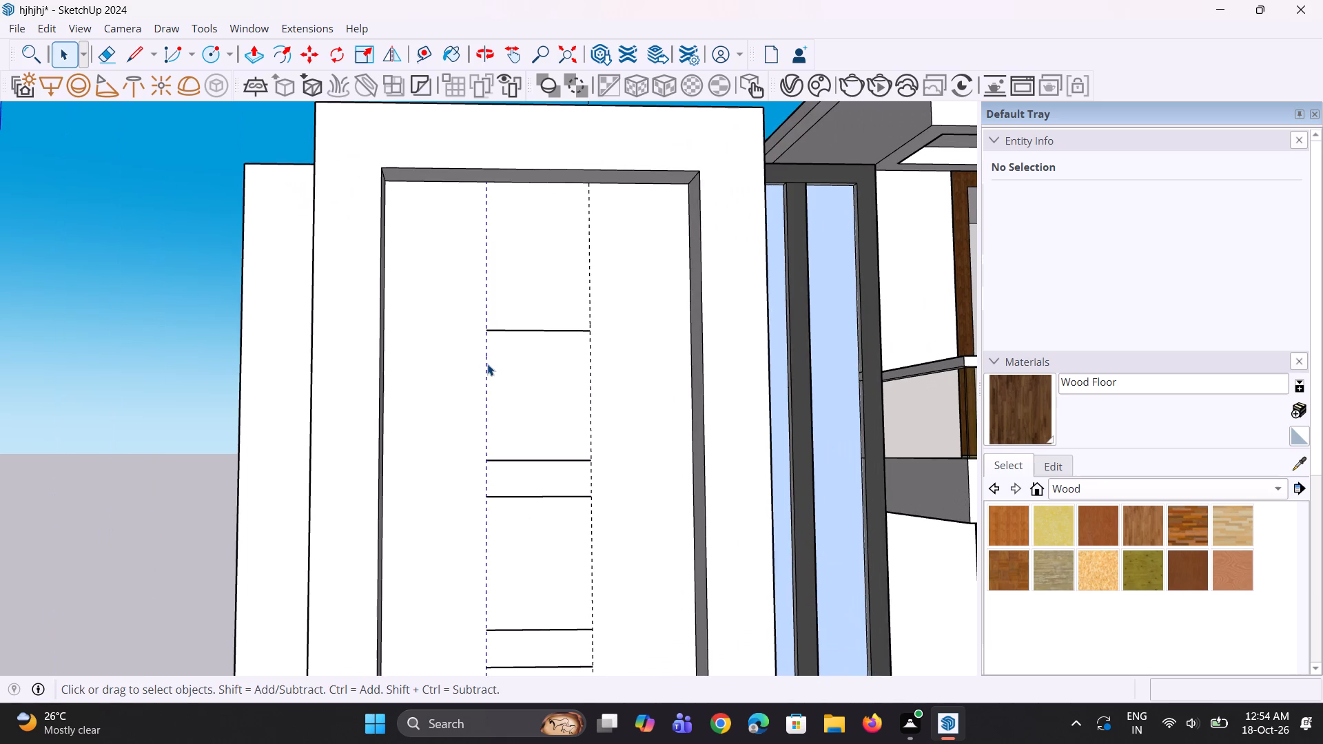
pyautogui.scroll(-7, 482, 378)
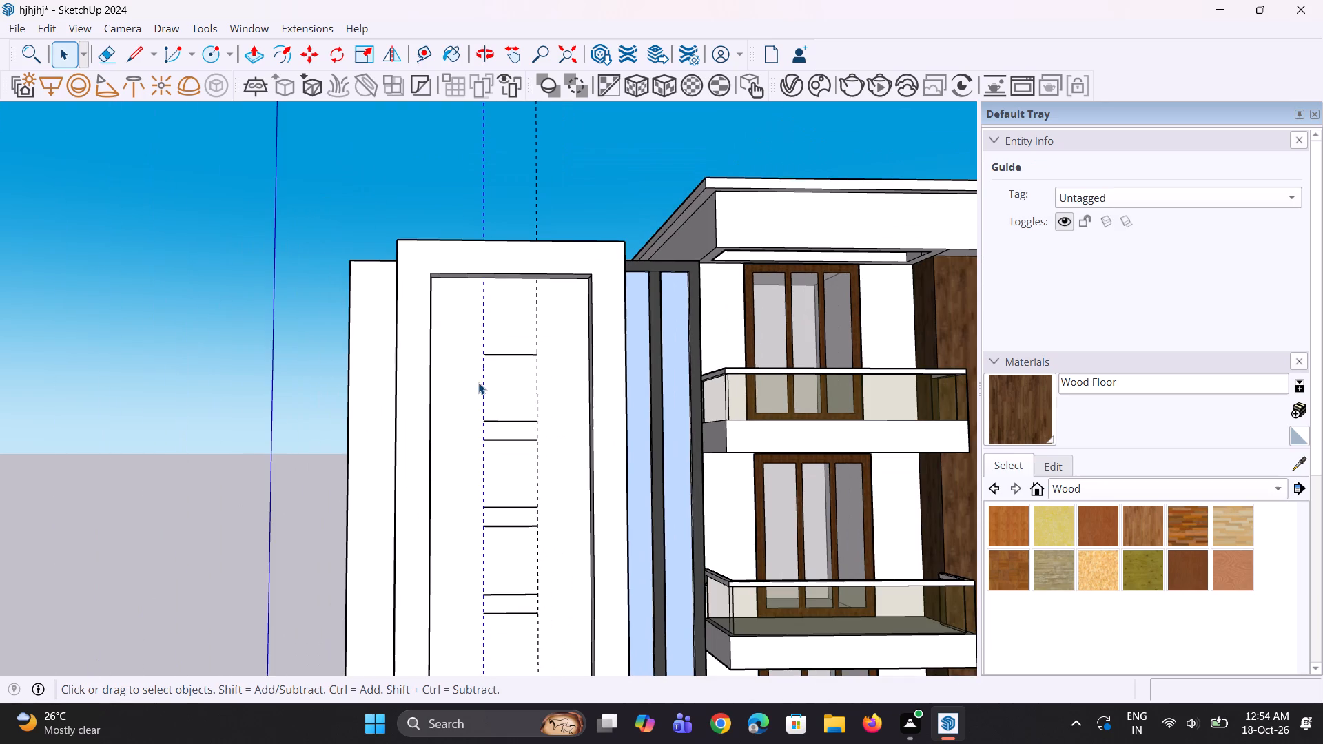
pyautogui.scroll(2, 496, 346)
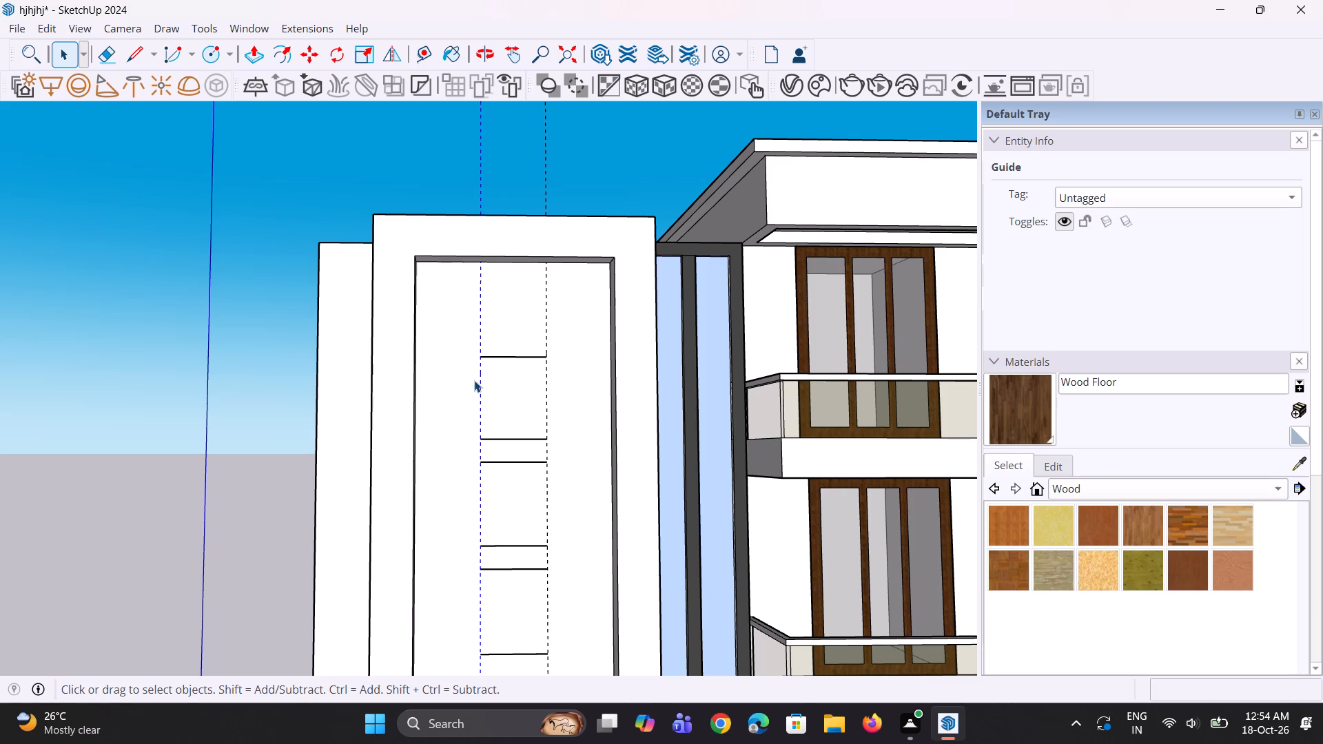
pyautogui.scroll(2, 504, 321)
pyautogui.scroll(3, 469, 377)
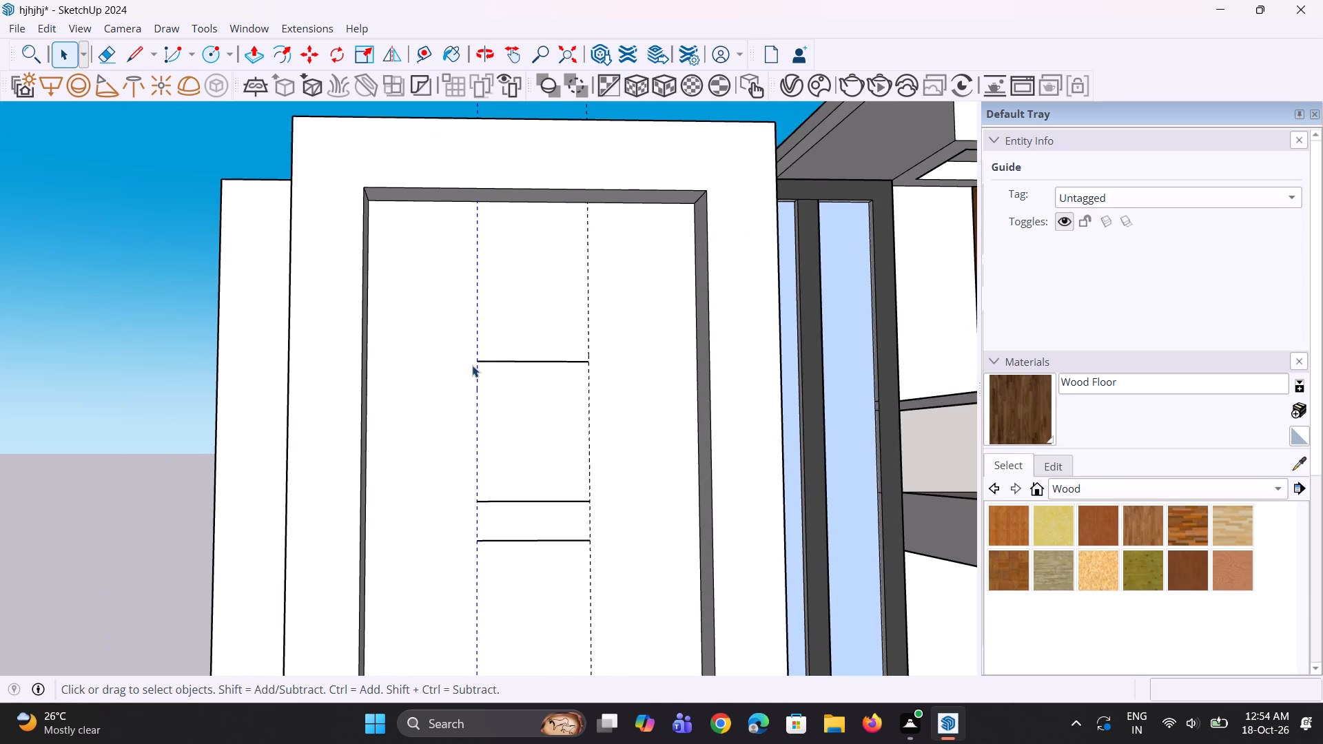
pyautogui.press('l')
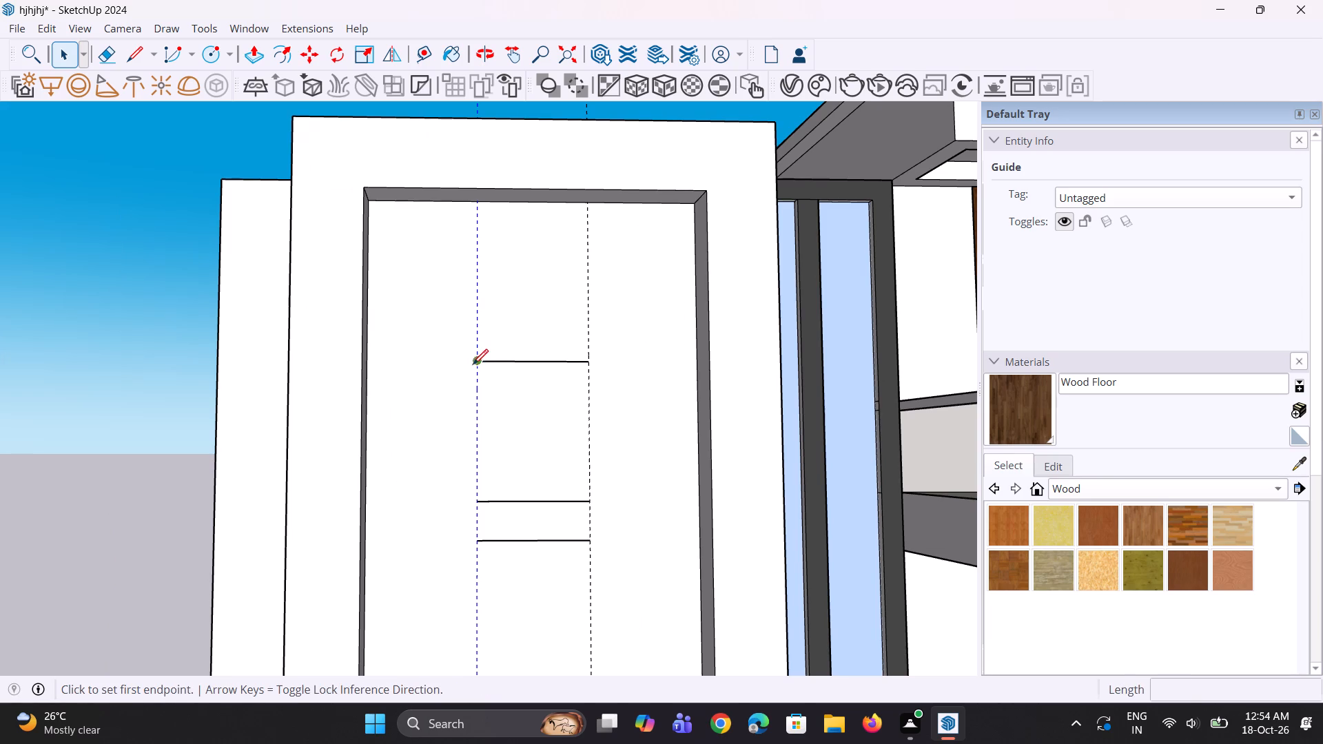
pyautogui.scroll(2, 478, 356)
pyautogui.click(475, 365)
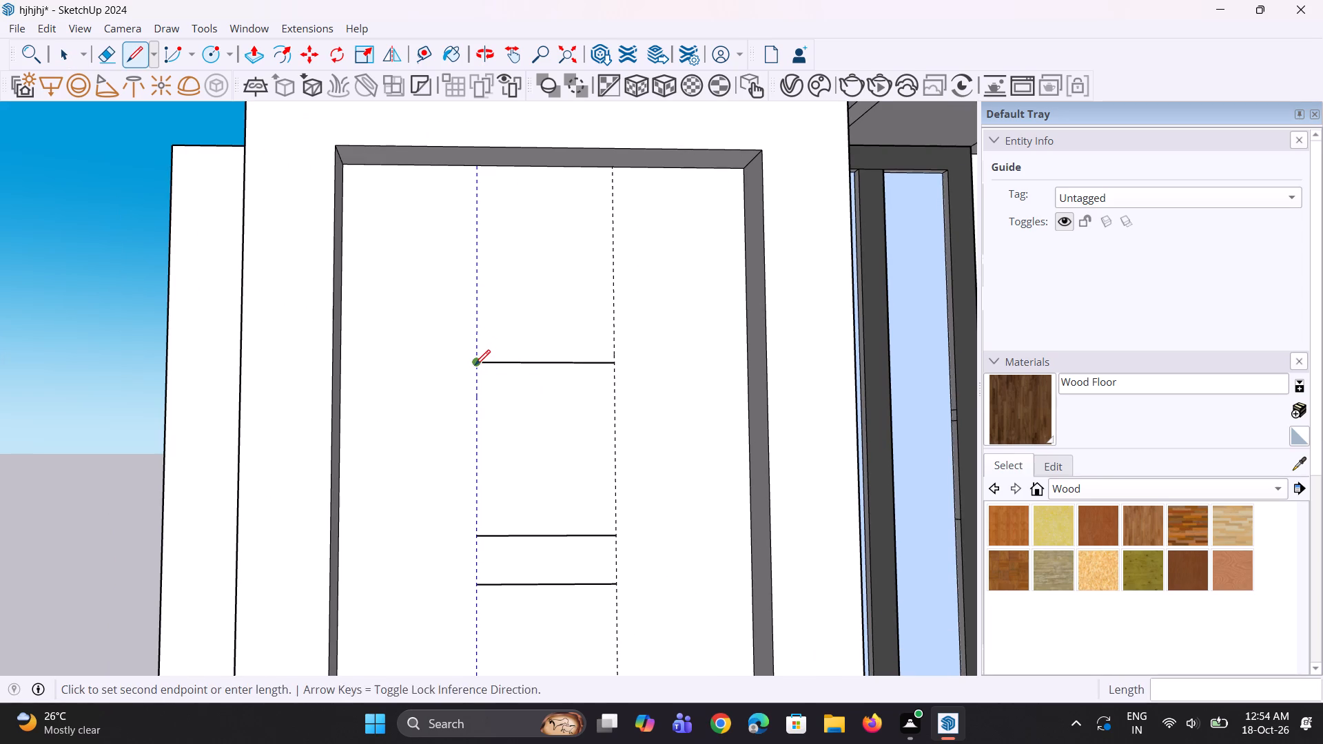
pyautogui.click(515, 360)
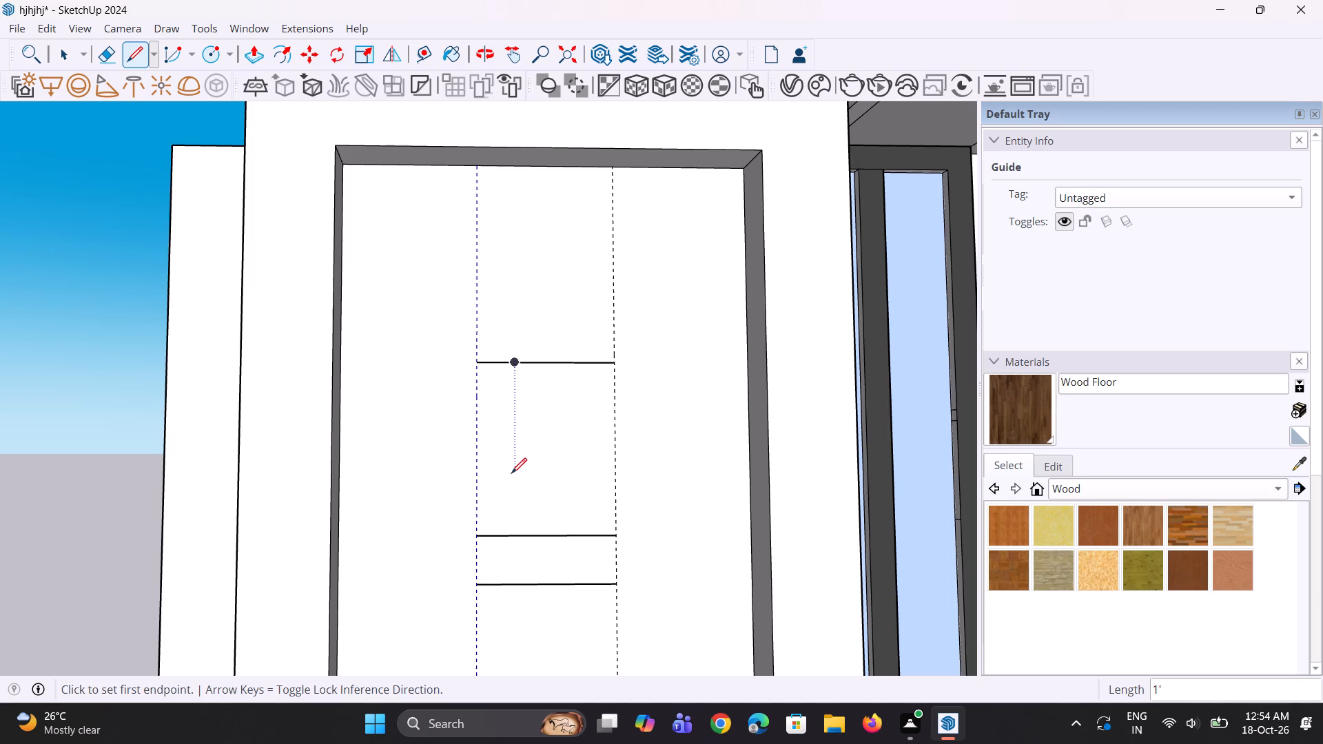
# Draw a 1' 6" vertical line straight down from the inner end of that 1' segment.
pyautogui.click(513, 430)
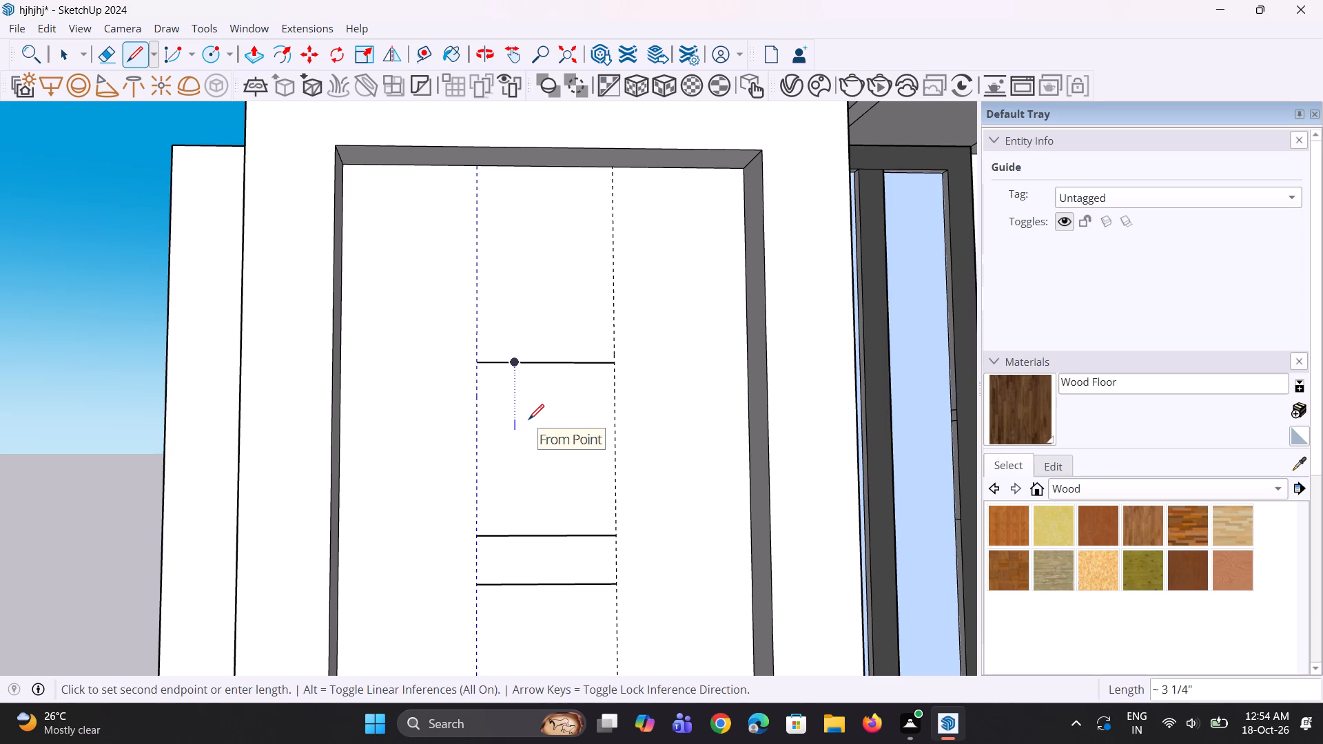
pyautogui.hotkey('ctrl', 'z')
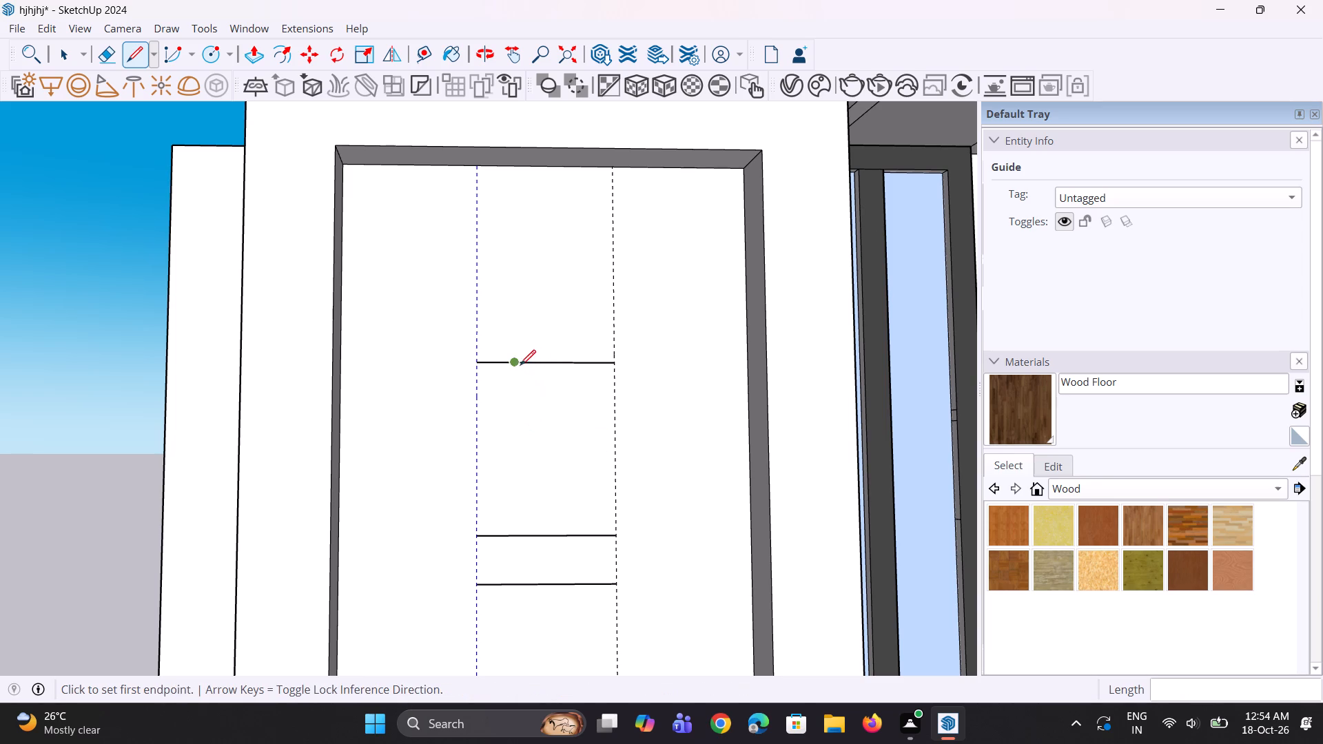
pyautogui.click(513, 361)
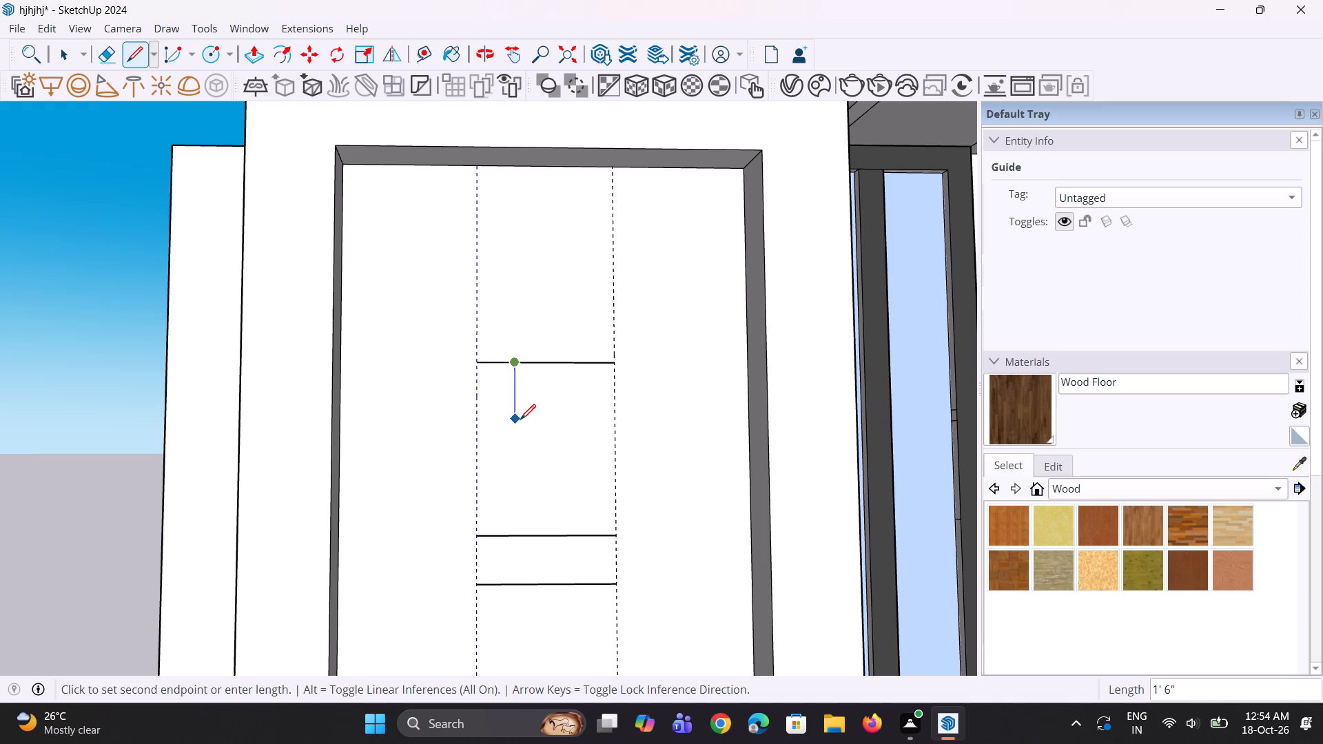
pyautogui.click(518, 420)
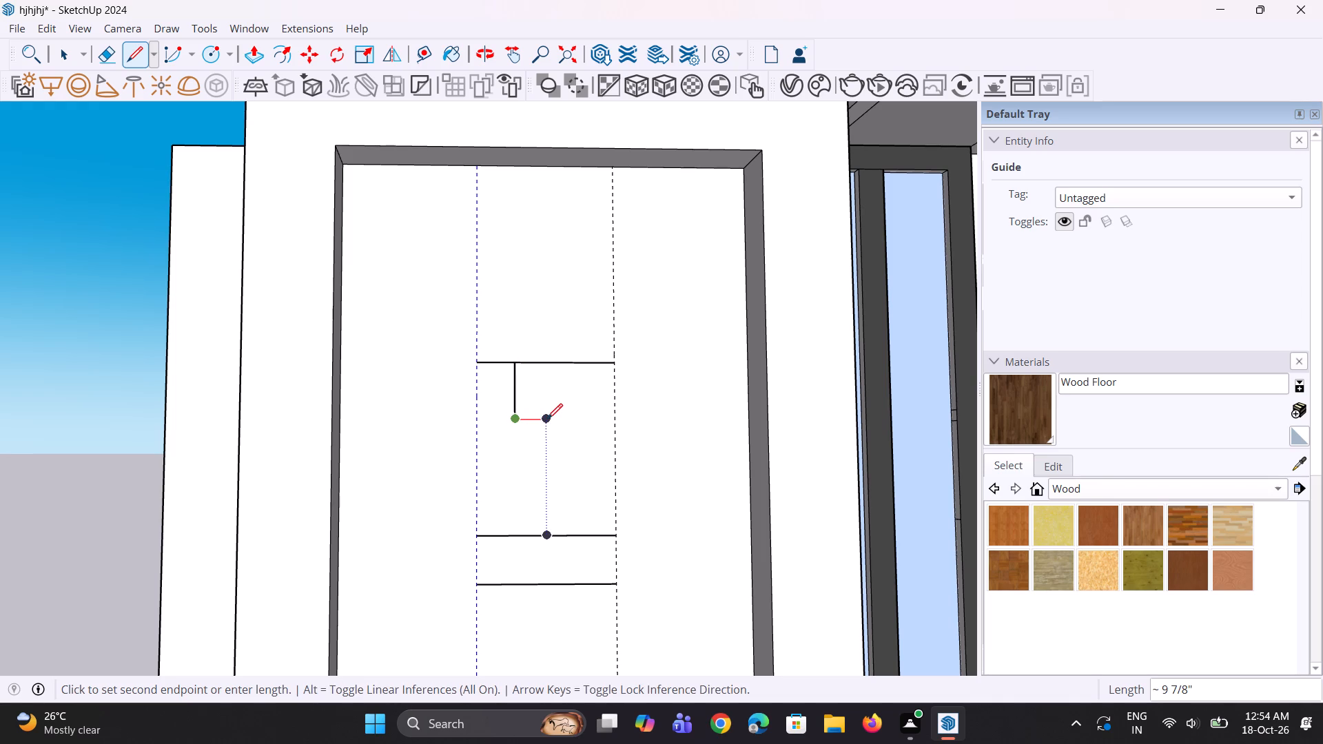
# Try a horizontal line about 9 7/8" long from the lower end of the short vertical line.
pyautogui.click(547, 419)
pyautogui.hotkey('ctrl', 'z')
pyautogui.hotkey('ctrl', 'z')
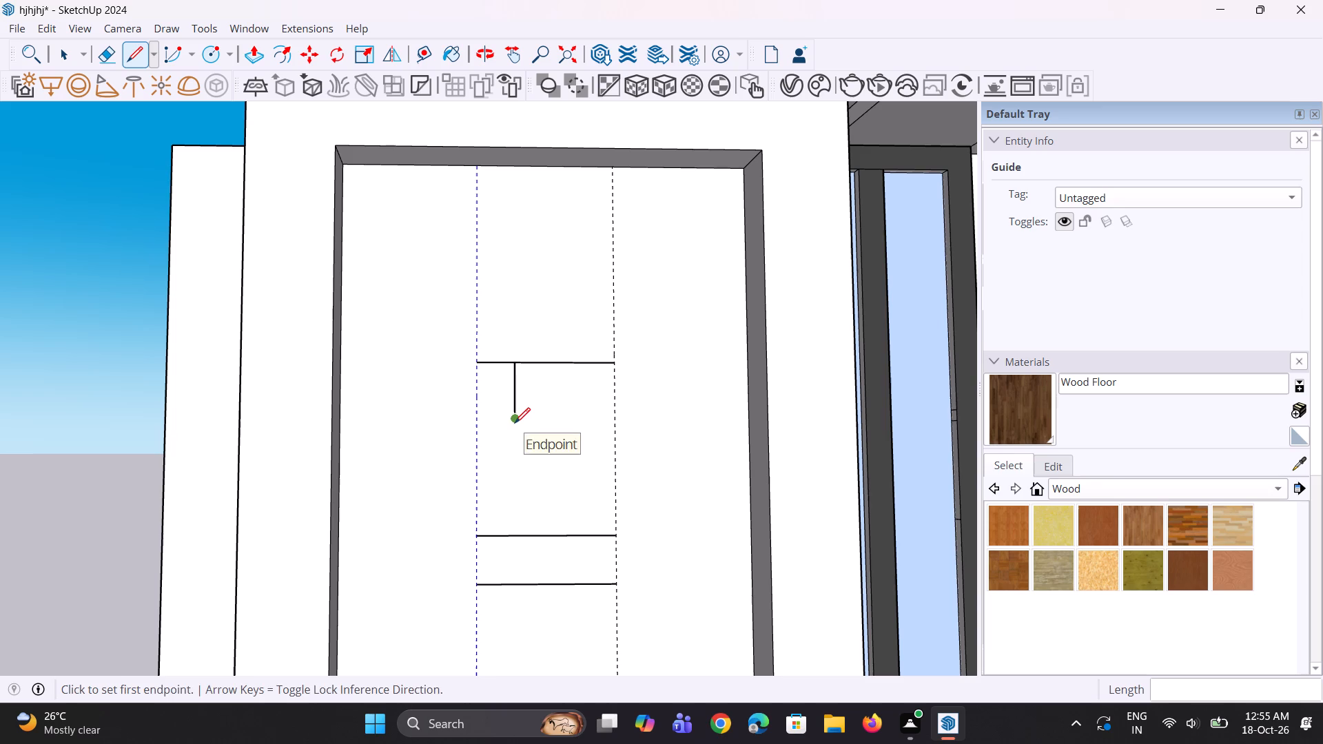
# Close the notch below the top line with a horizontal base and a 1' 6" second side set 1' in from the right guide.
pyautogui.click(515, 423)
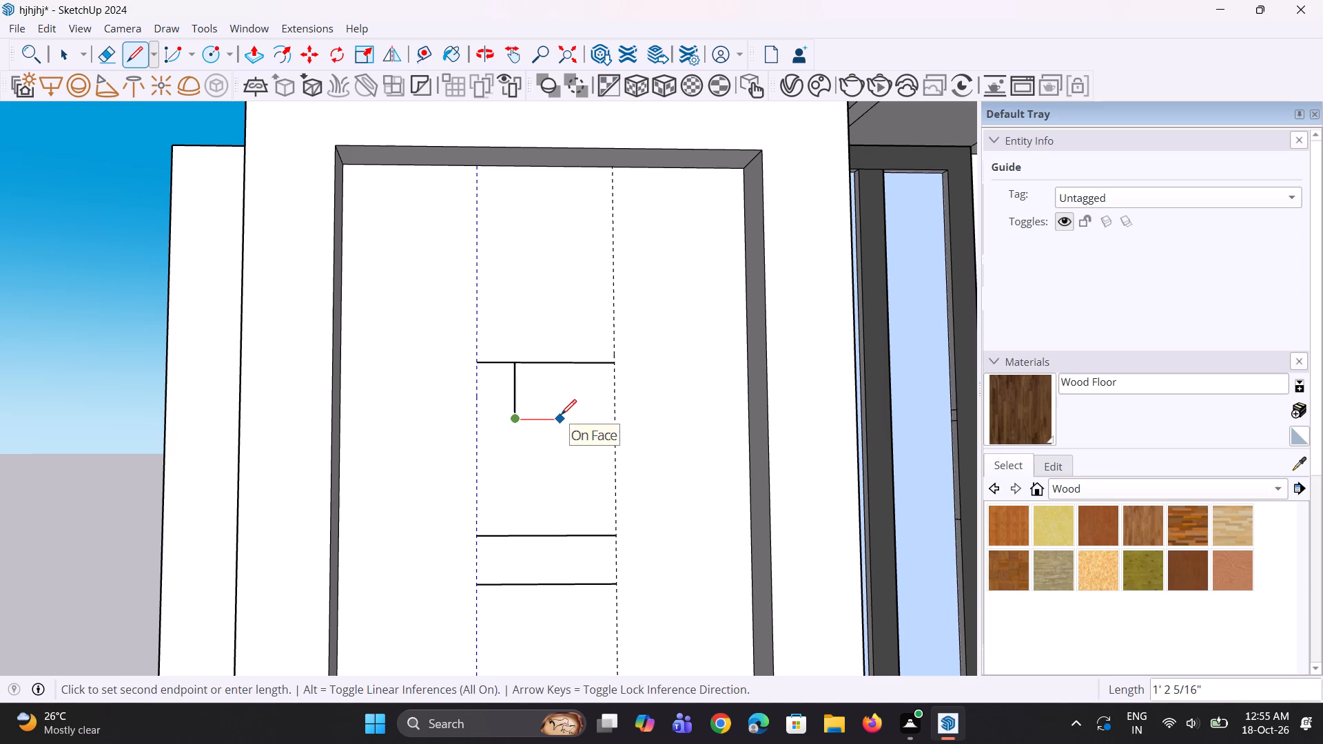
pyautogui.click(561, 415)
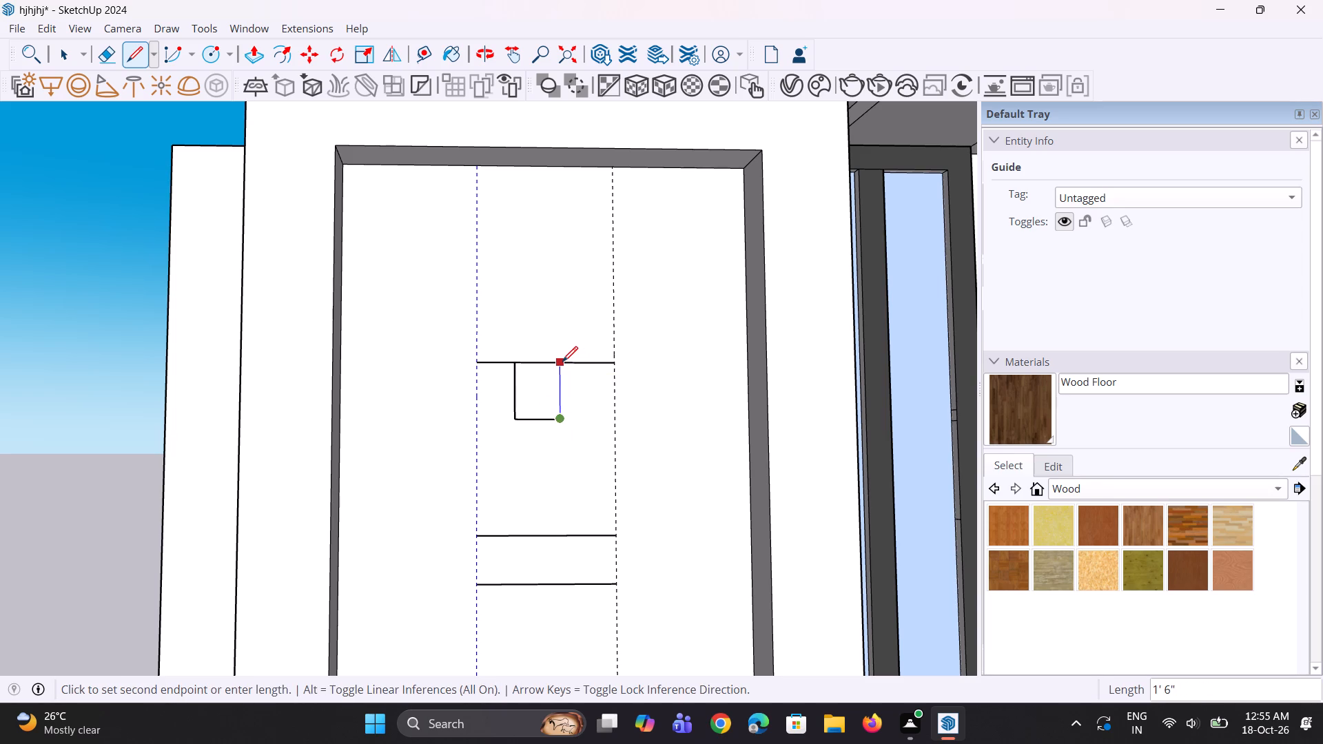
pyautogui.hotkey('ctrl', 'z')
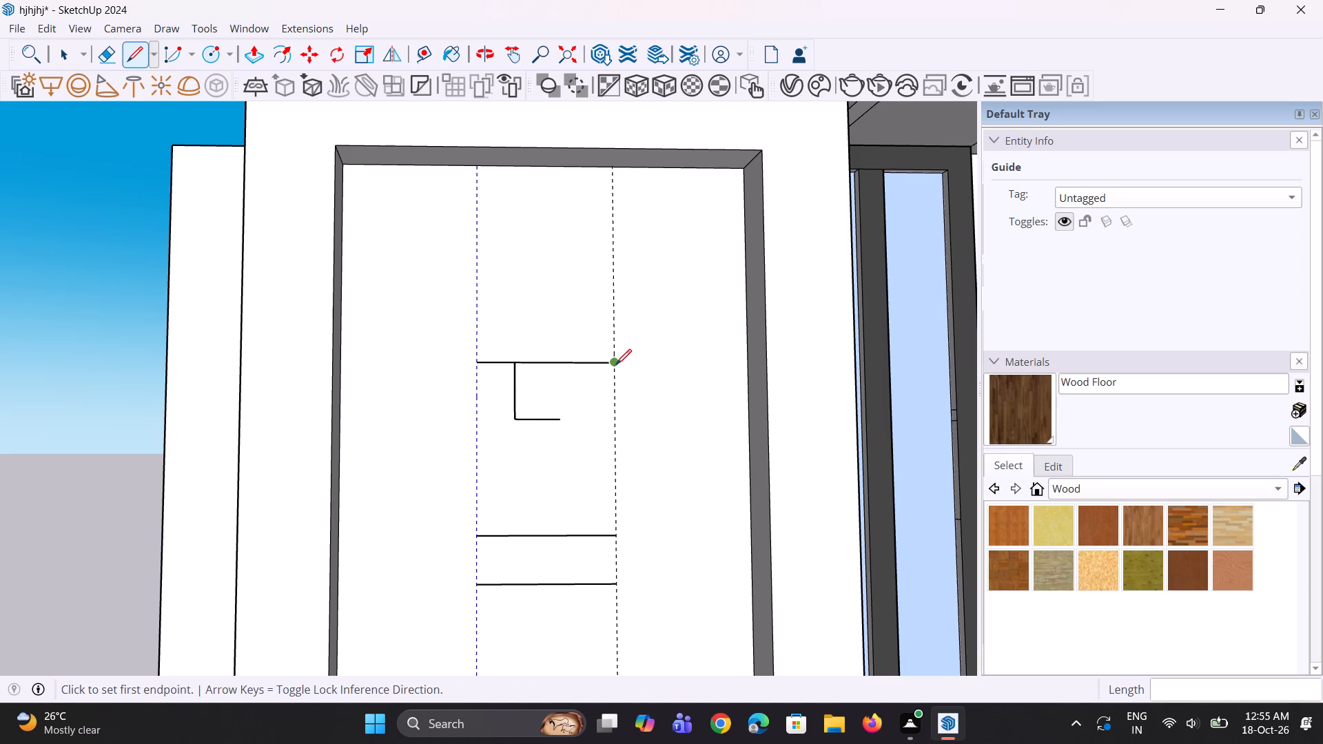
pyautogui.click(616, 364)
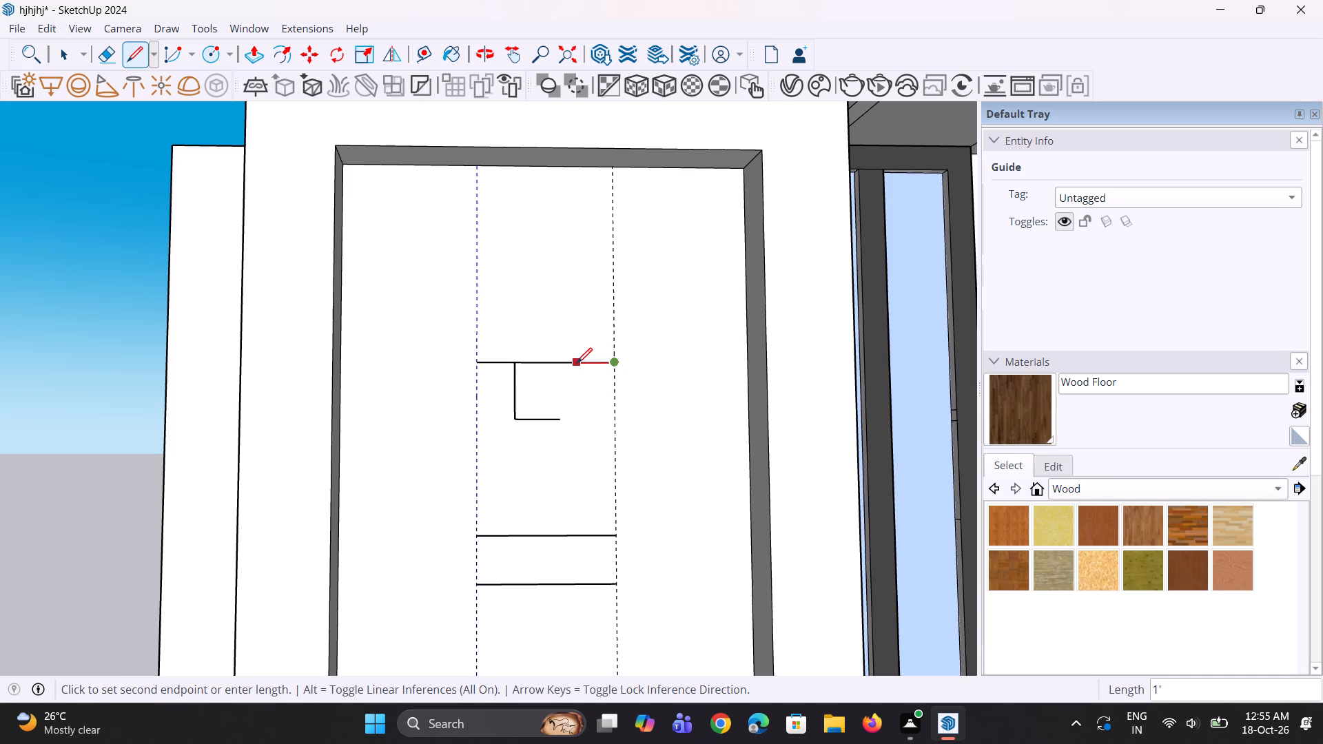
pyautogui.click(577, 363)
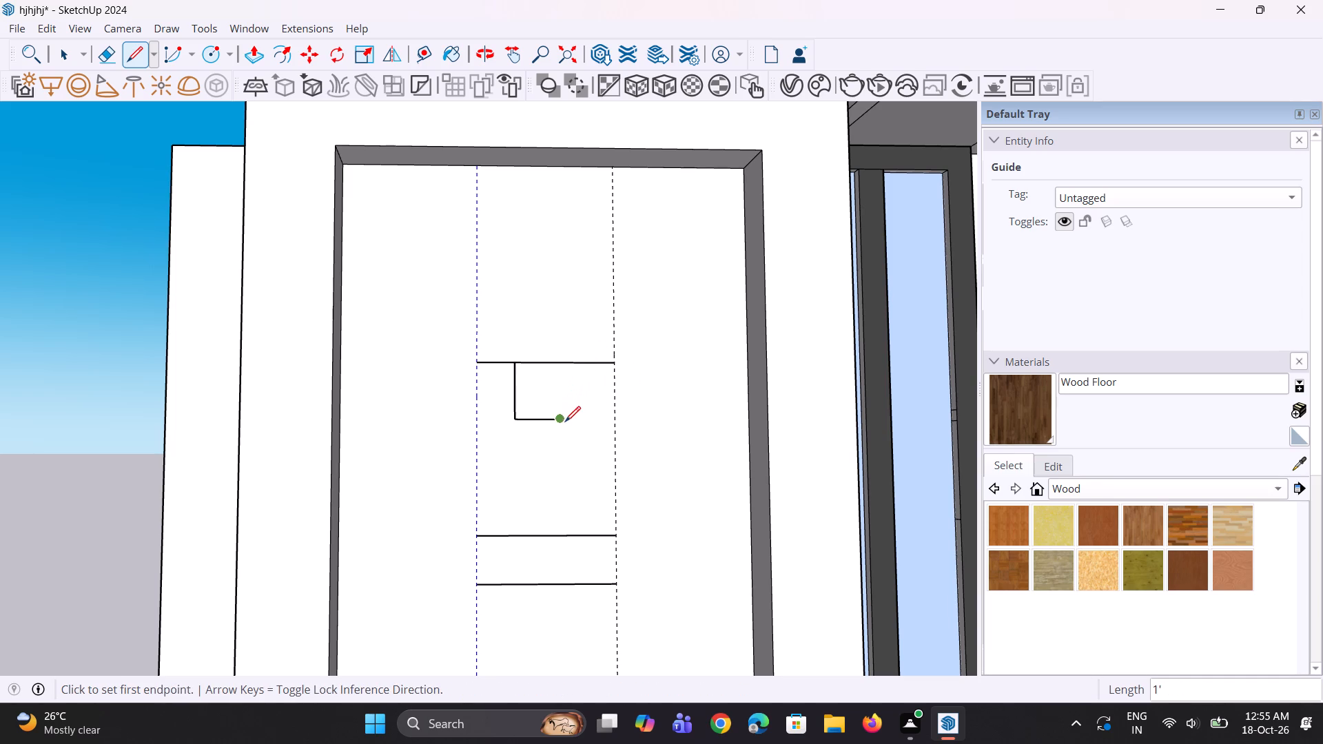
pyautogui.click(573, 363)
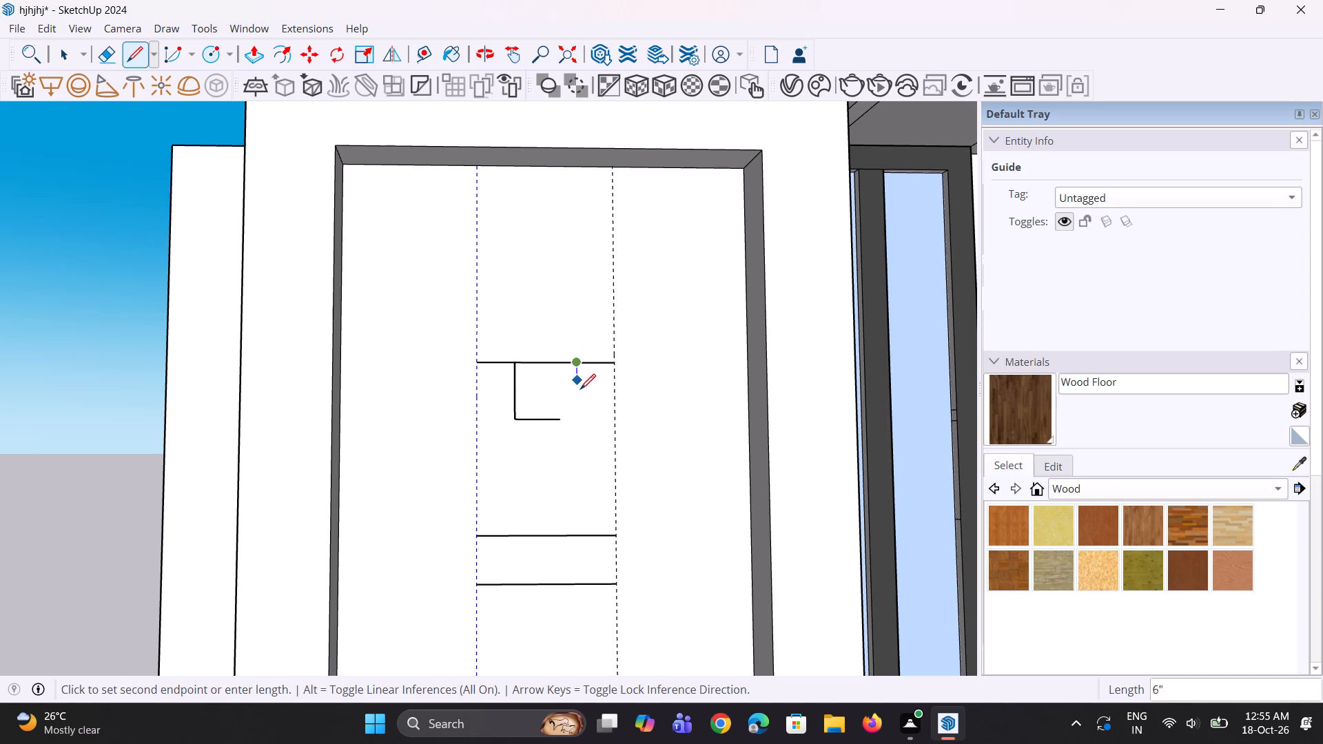
pyautogui.click(574, 422)
pyautogui.click(562, 419)
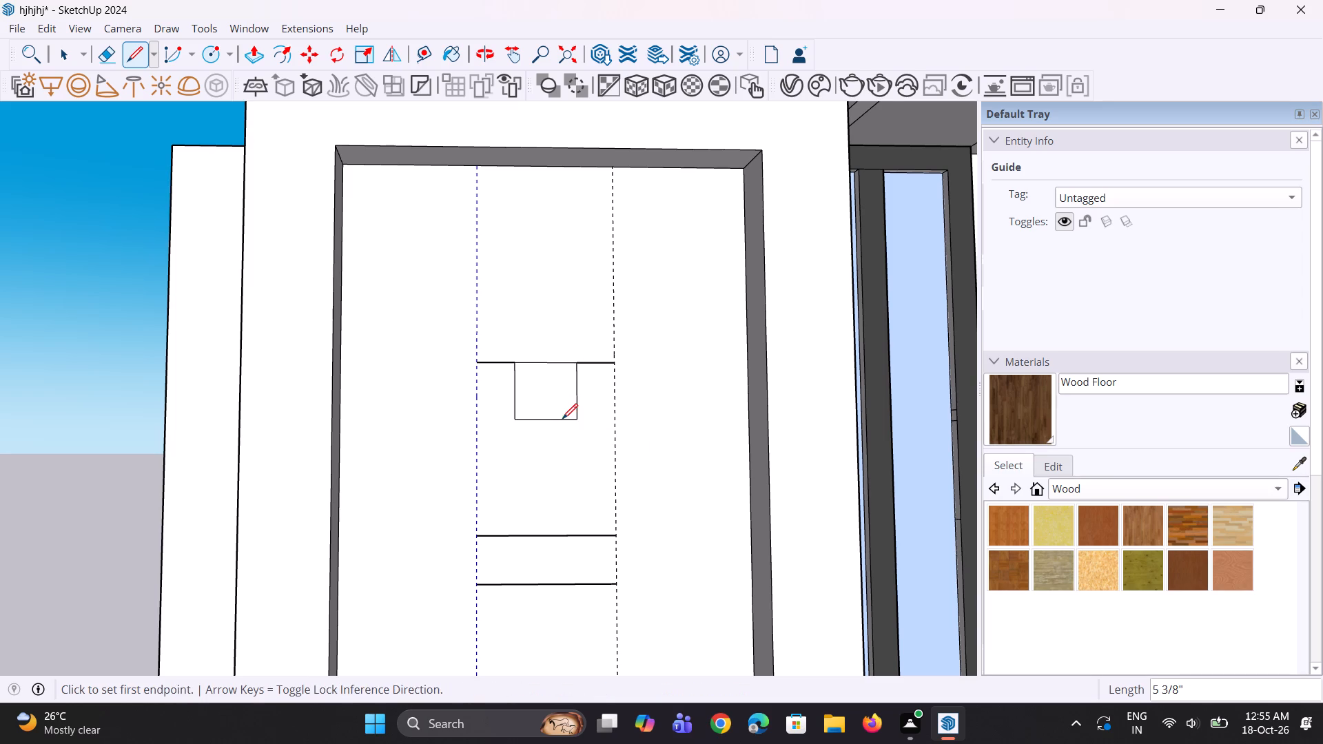
# Draw the letter's outer edge down the right guide from the top line, as a 1' 6" segment extended by 1' 9".
pyautogui.press('space')
pyautogui.scroll(-2, 554, 428)
pyautogui.scroll(2, 531, 449)
pyautogui.scroll(2, 504, 505)
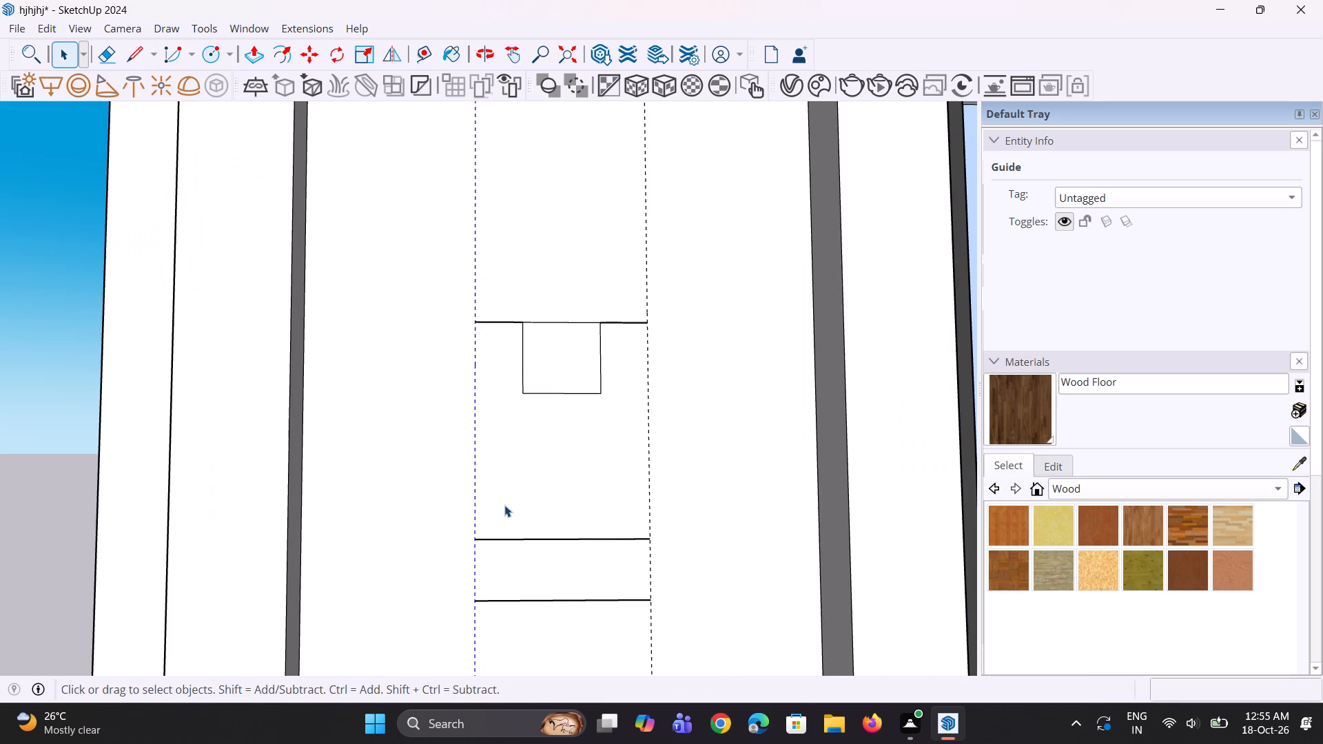
pyautogui.scroll(-3, 504, 506)
pyautogui.scroll(1, 603, 409)
pyautogui.press('l')
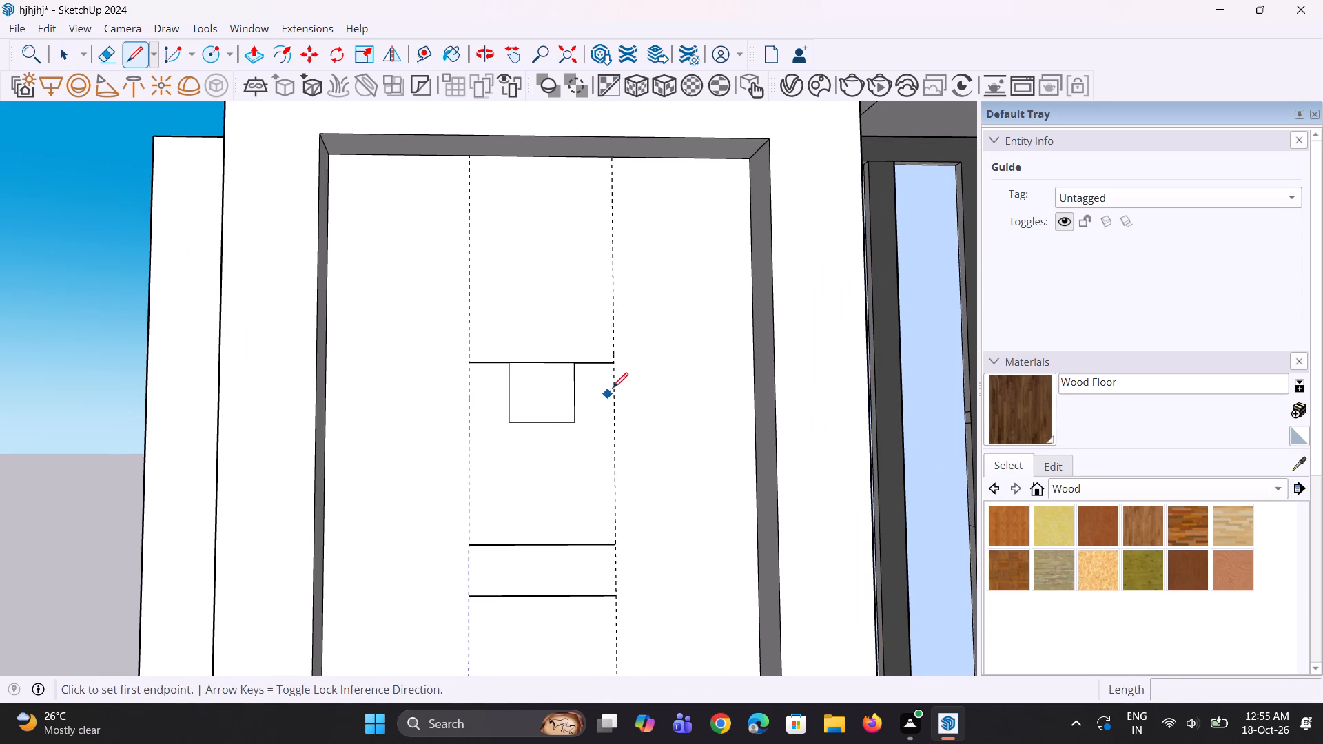
pyautogui.scroll(1, 620, 370)
pyautogui.click(620, 364)
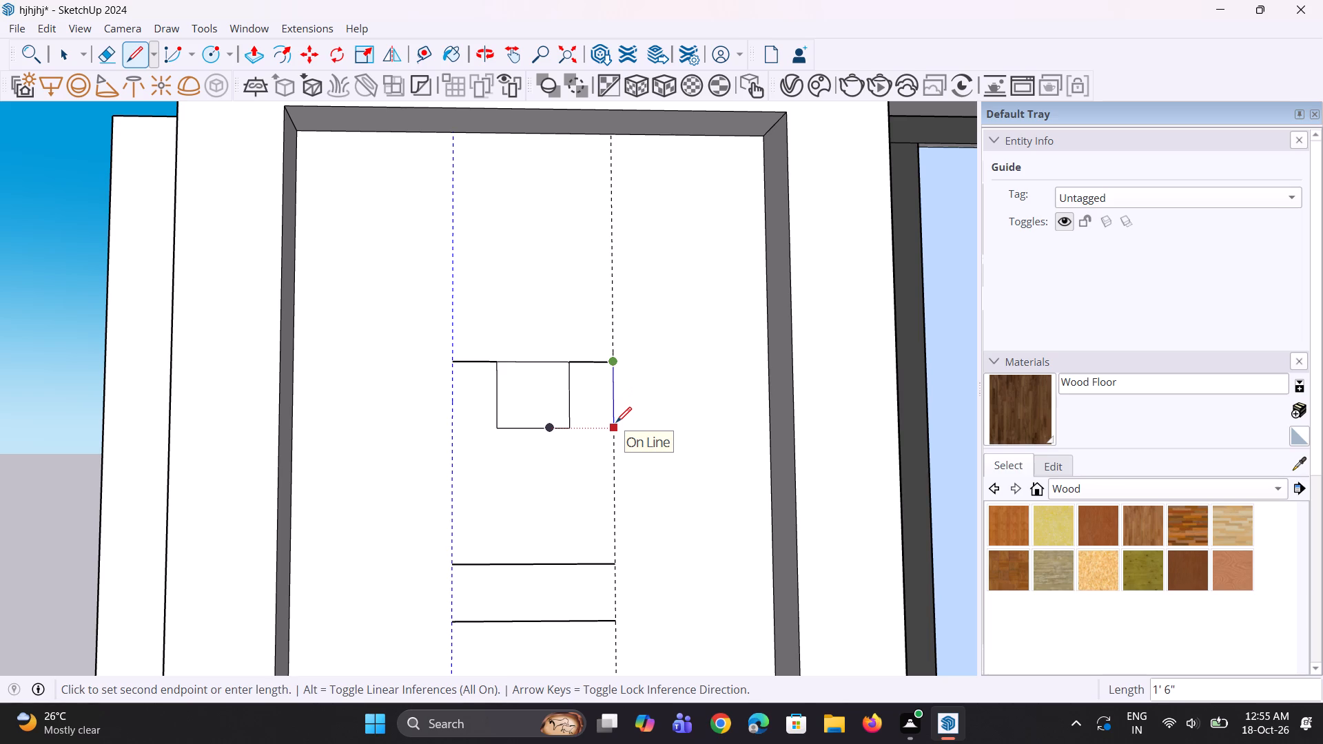
pyautogui.click(616, 422)
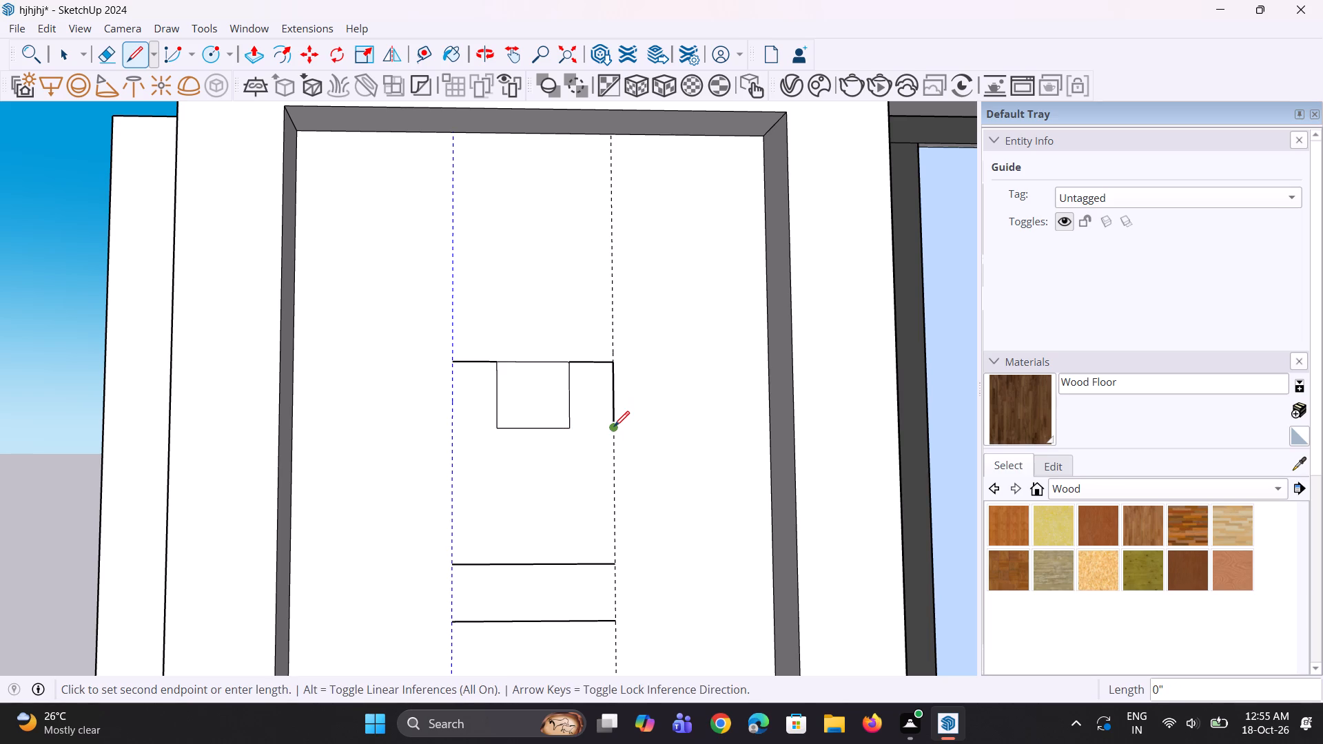
pyautogui.click(614, 426)
pyautogui.press('1')
pyautogui.write('\'9"')
pyautogui.press('Return')
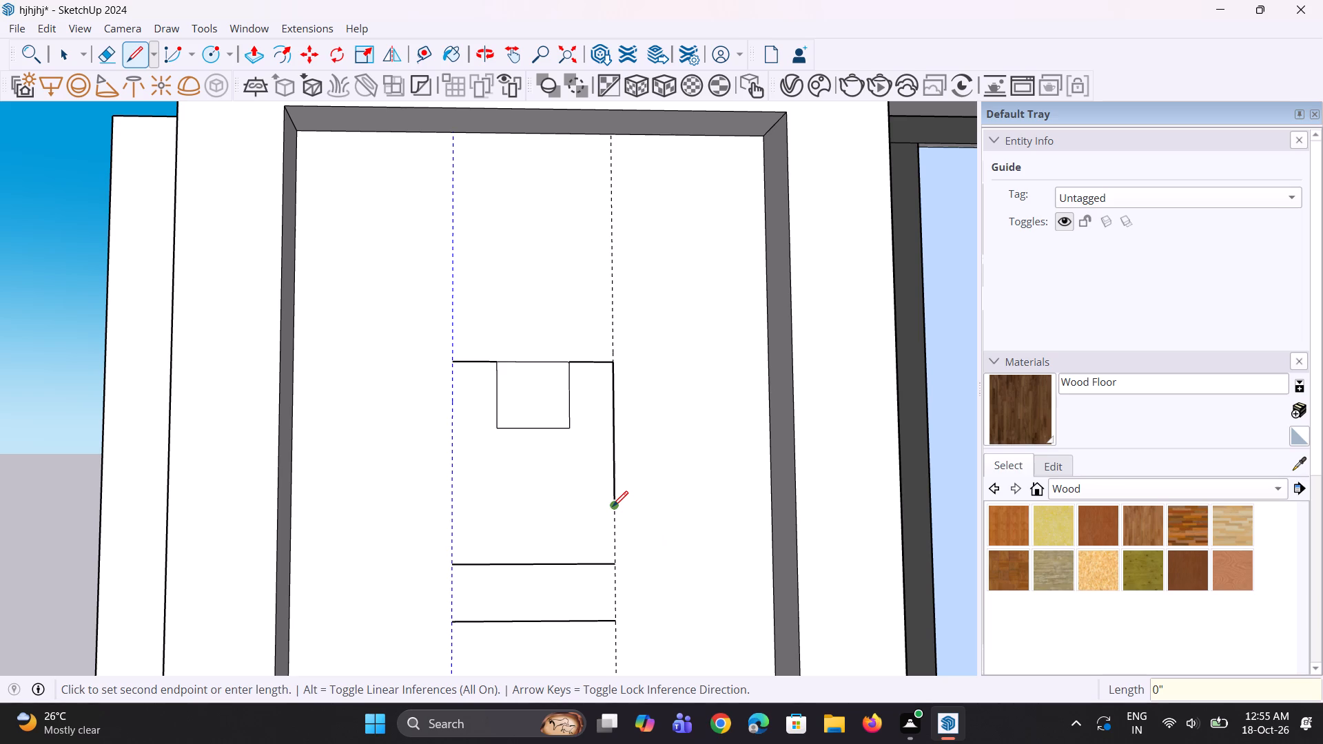
# Draw a 1' horizontal line inward from the lower end of the outer edge, aligned with the notch's right side.
pyautogui.click(613, 506)
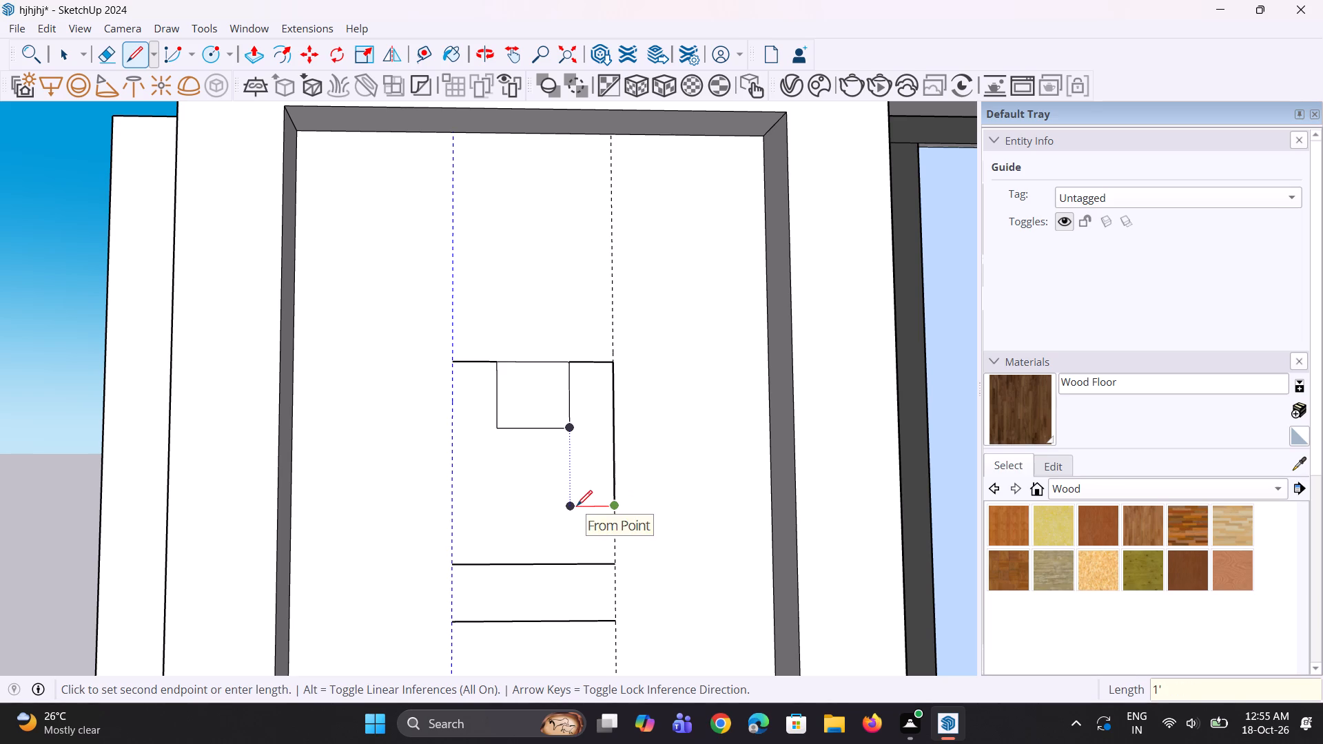
pyautogui.click(577, 506)
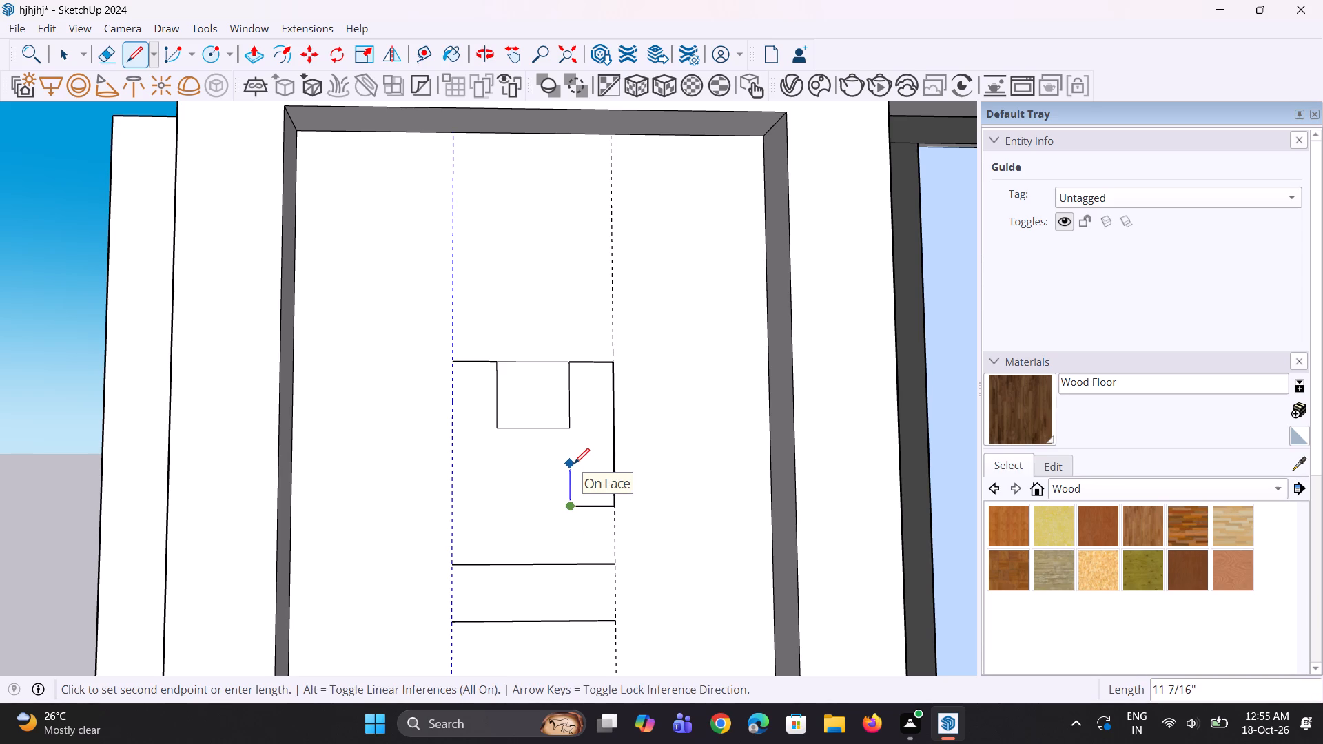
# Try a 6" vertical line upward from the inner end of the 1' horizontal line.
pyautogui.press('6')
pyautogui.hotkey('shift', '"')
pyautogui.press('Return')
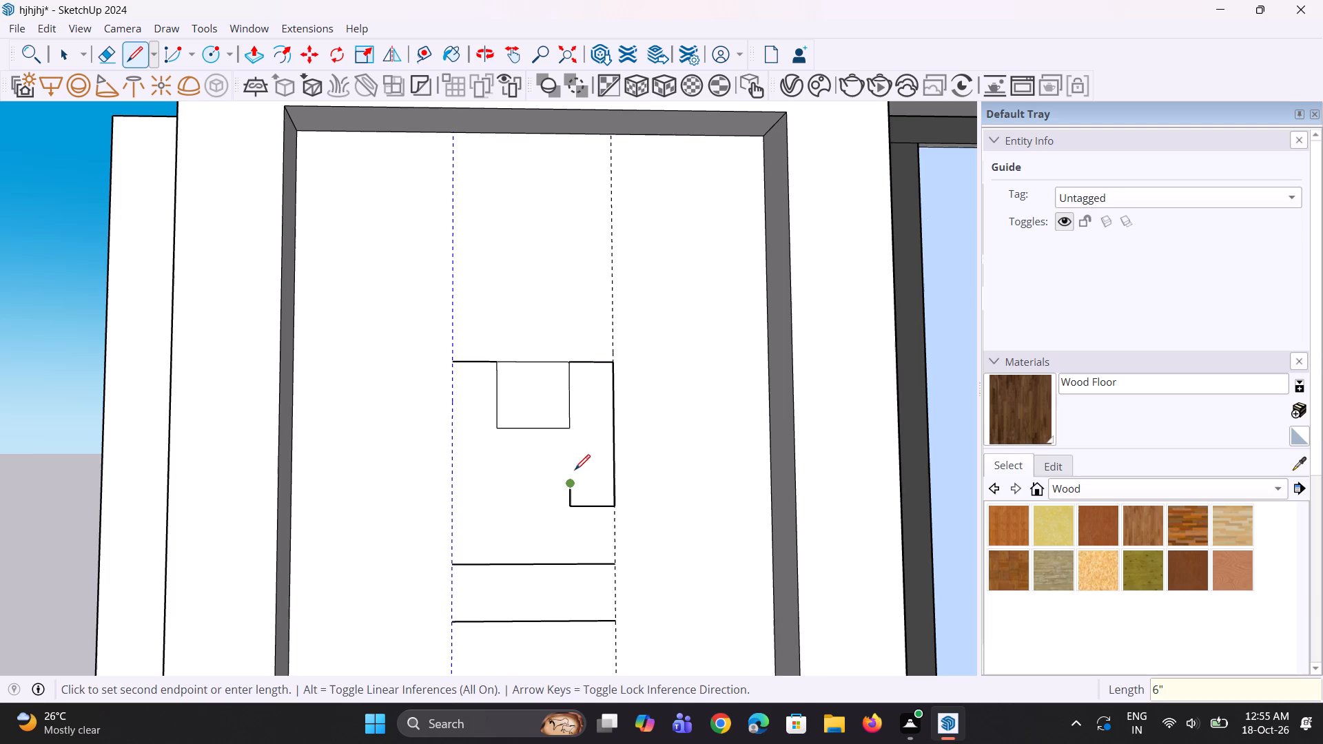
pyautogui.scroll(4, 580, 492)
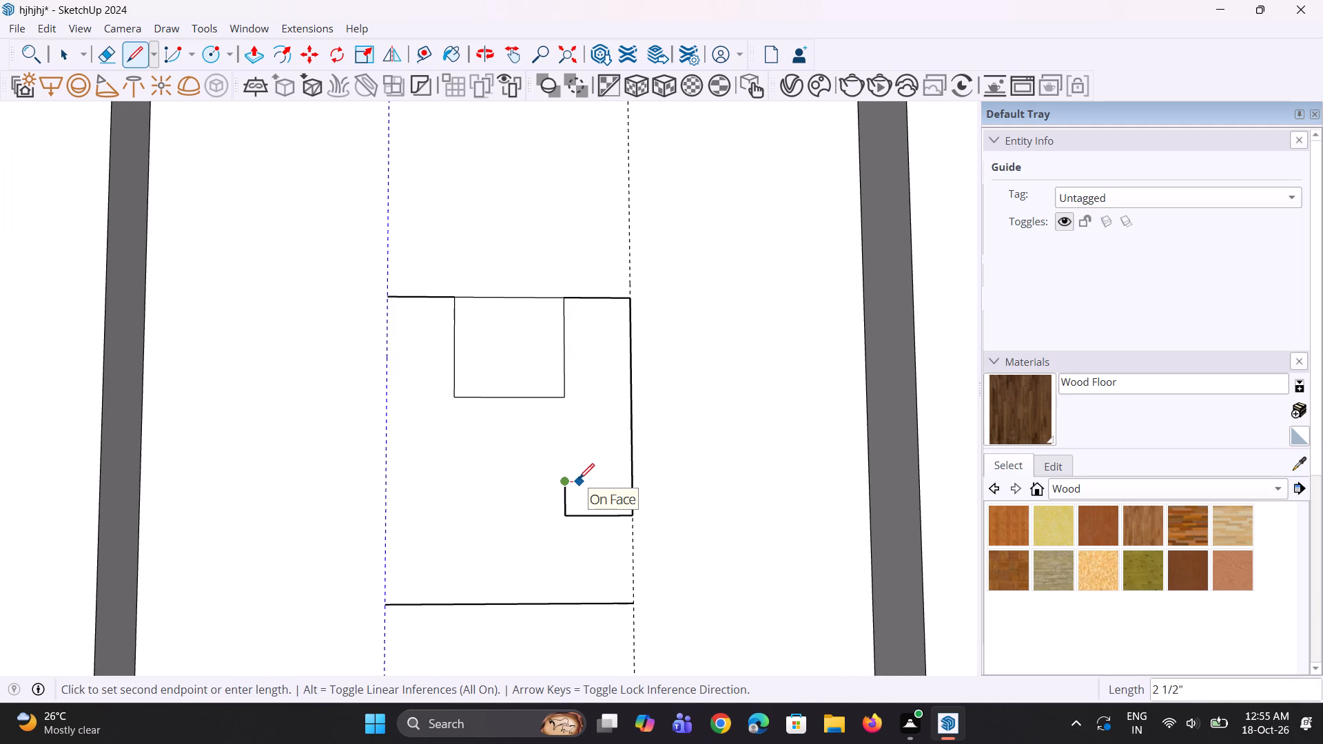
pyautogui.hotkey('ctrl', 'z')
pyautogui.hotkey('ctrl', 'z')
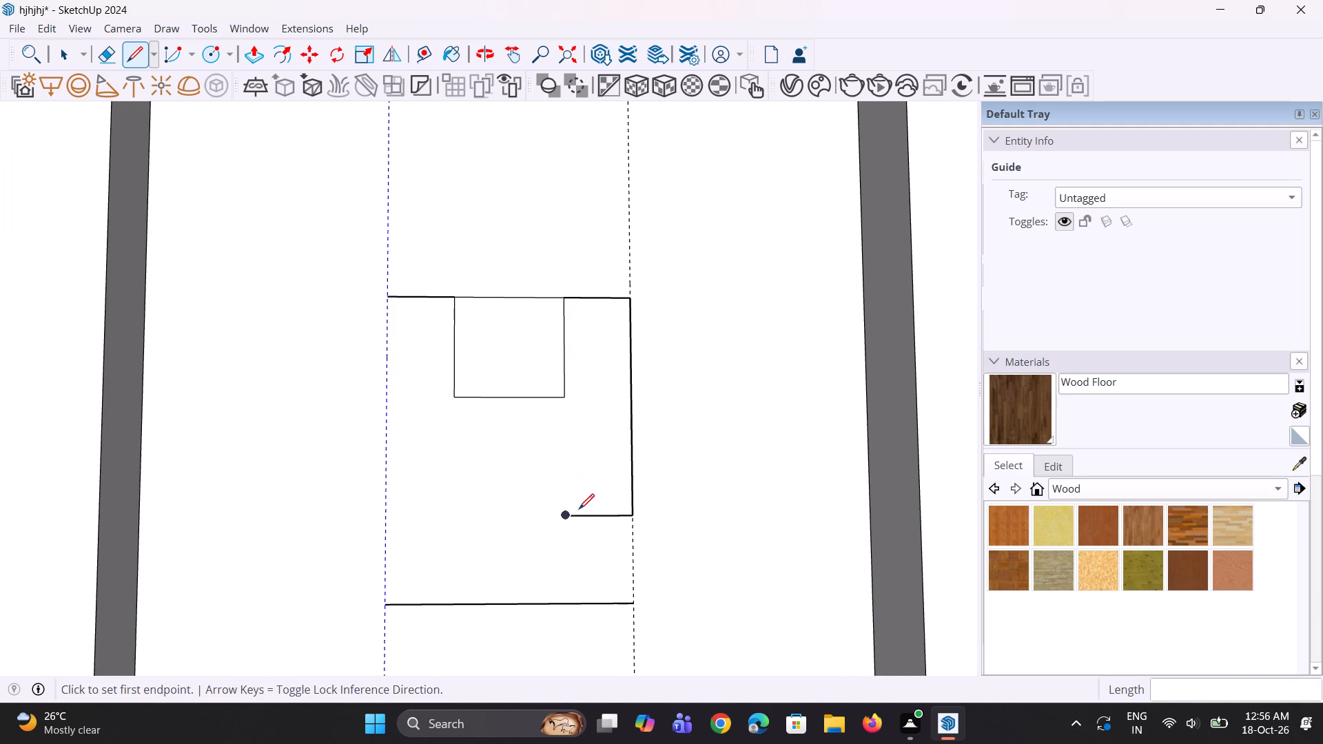
# Draw a 1' 6" vertical line upward from the inner end of the 1' horizontal line.
pyautogui.click(565, 515)
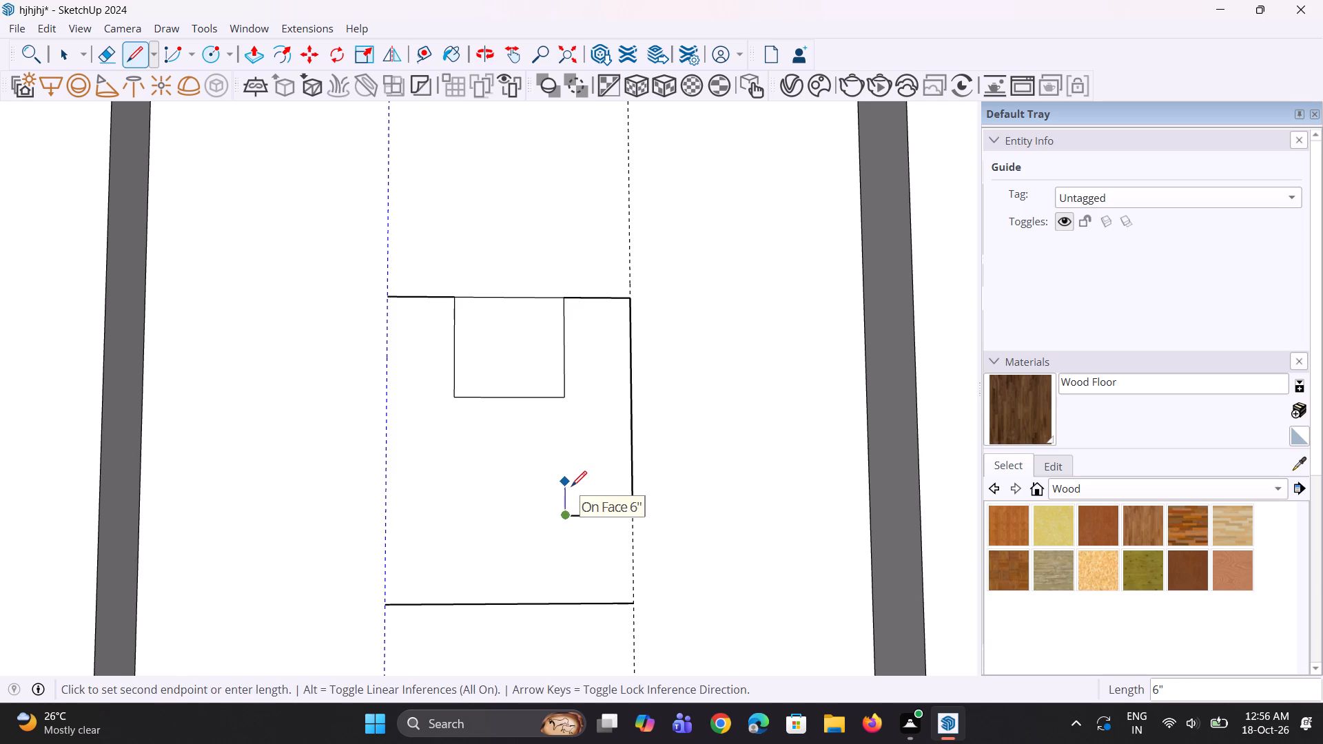
pyautogui.write('1\'6"')
pyautogui.press('Return')
pyautogui.click(563, 416)
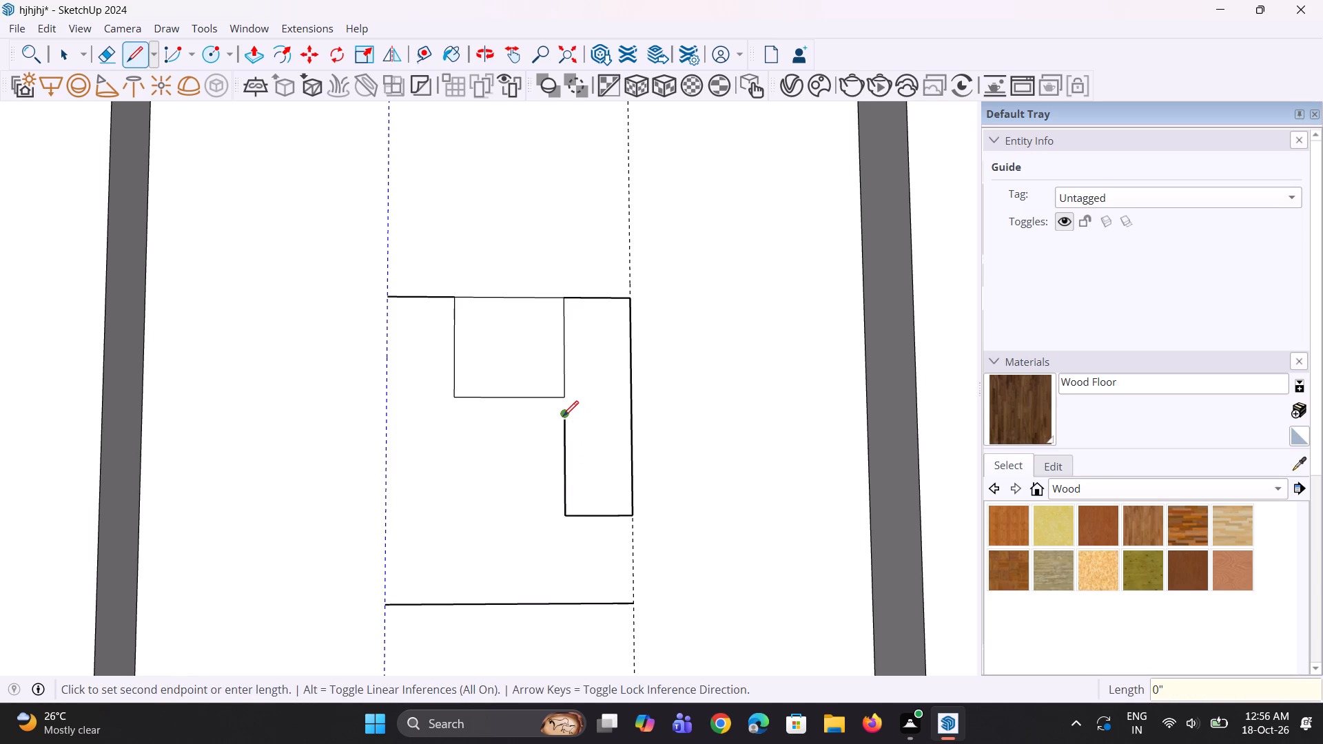
pyautogui.hotkey('ctrl', 'z')
# Undo the inner vertical line and the 1' horizontal line at the lower end of the letter's outer edge.
pyautogui.hotkey('ctrl', 'z')
pyautogui.hotkey('ctrl', 'z')
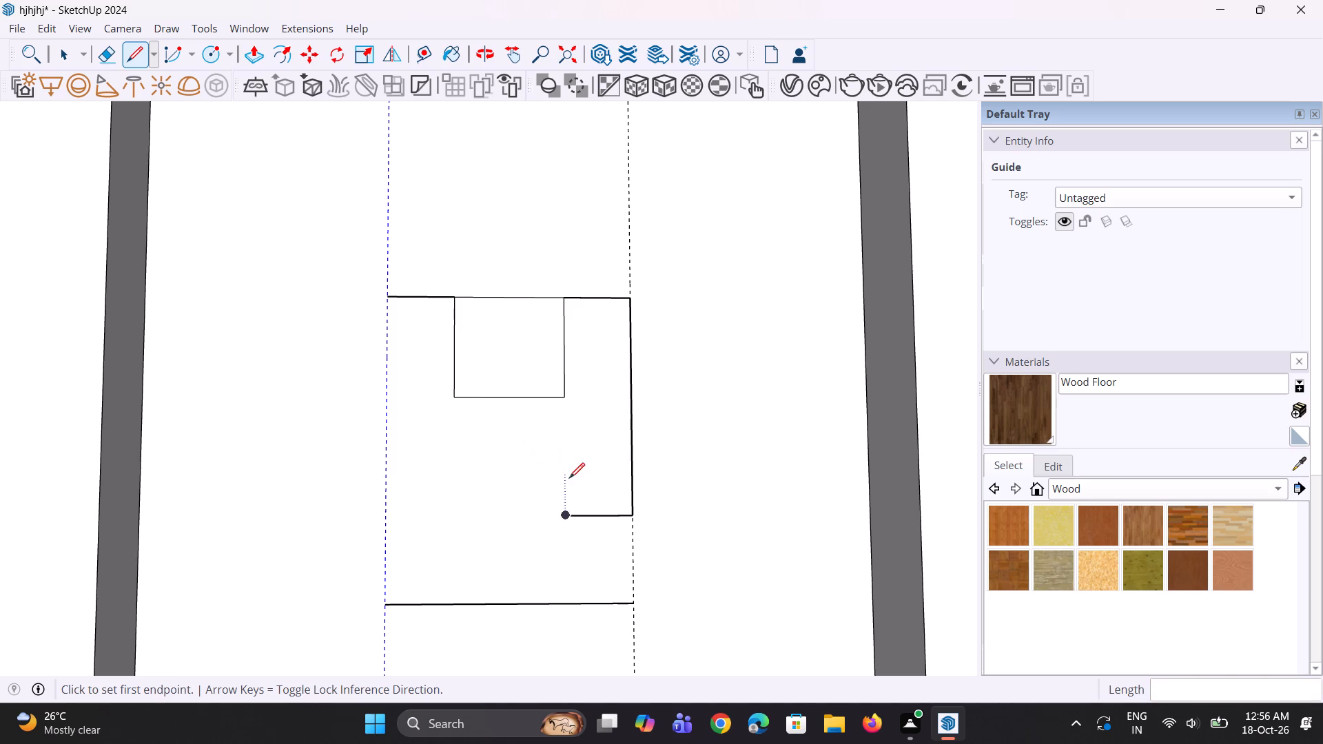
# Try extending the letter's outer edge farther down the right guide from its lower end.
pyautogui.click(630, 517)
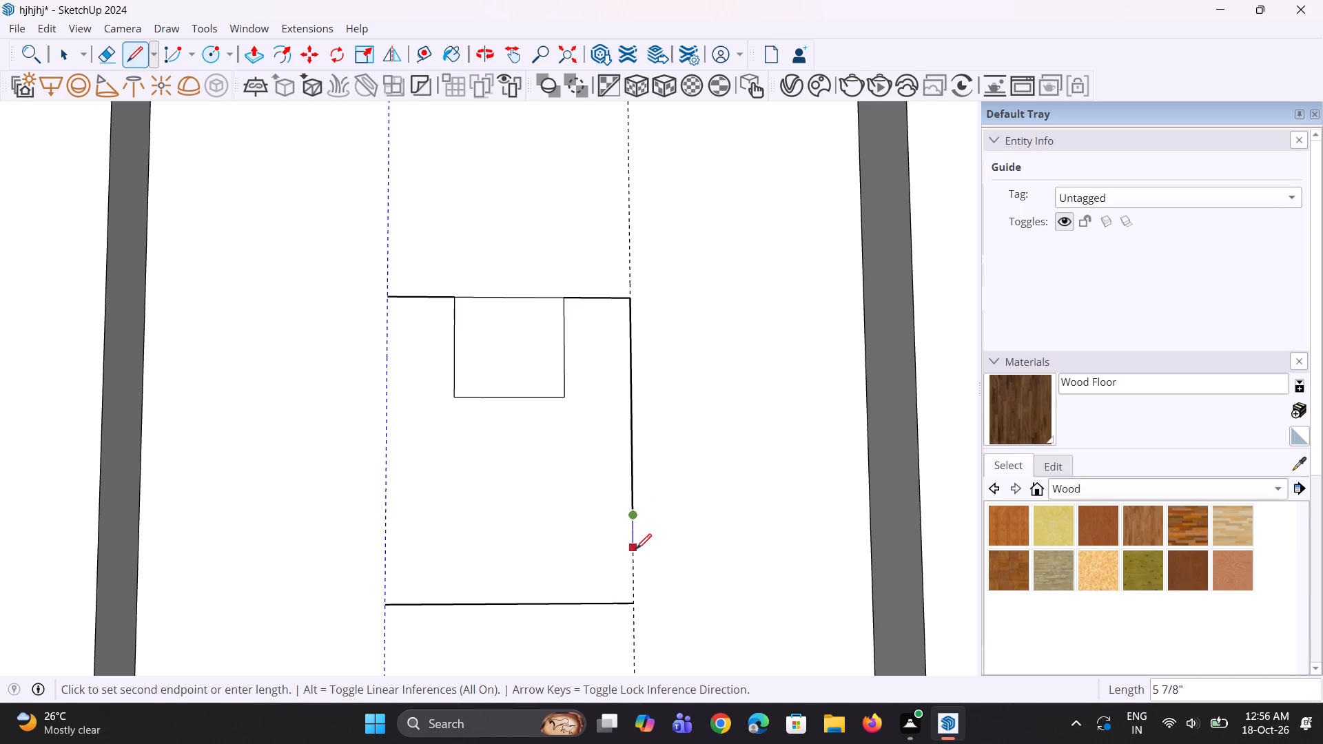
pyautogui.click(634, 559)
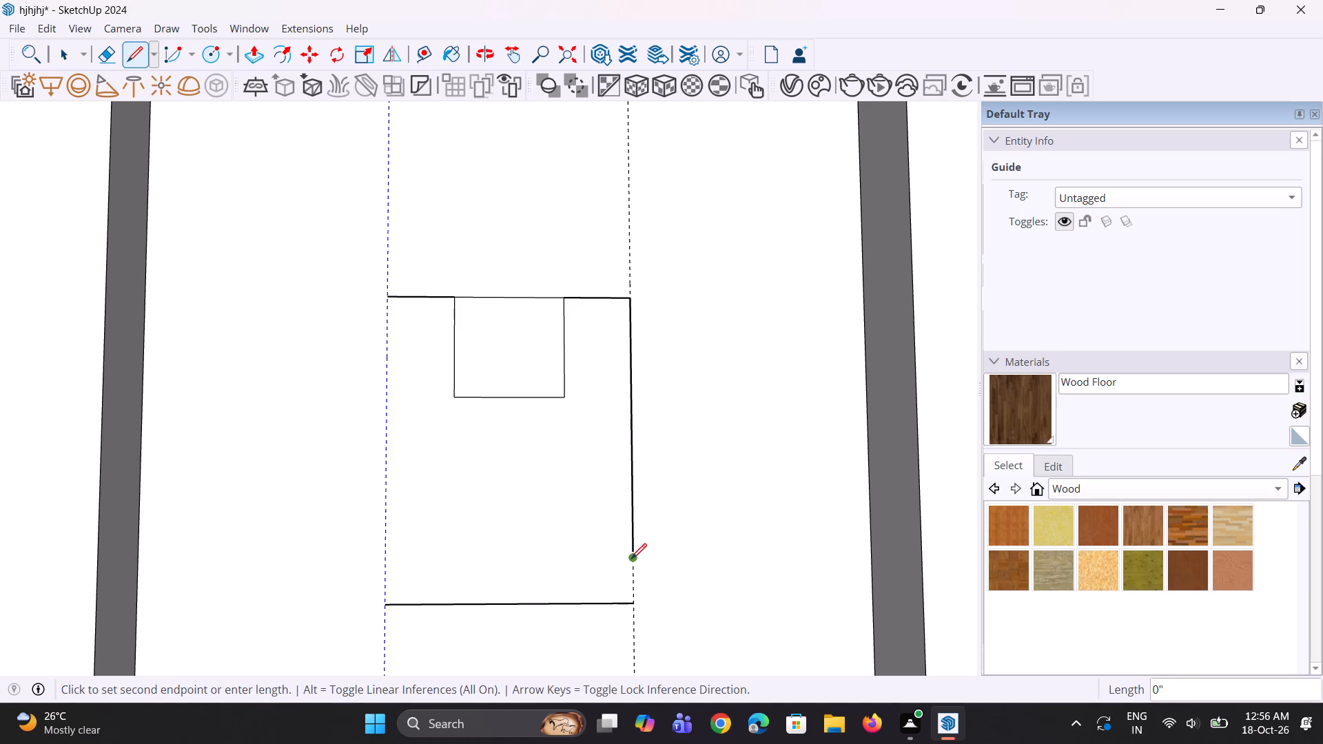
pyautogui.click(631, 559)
# Undo the outer edge's added extension and its 1' 9" segment, keeping the upper 1' 6" segment.
pyautogui.hotkey('ctrl', 'z')
pyautogui.hotkey('ctrl', 'z')
pyautogui.hotkey('ctrl', 'z')
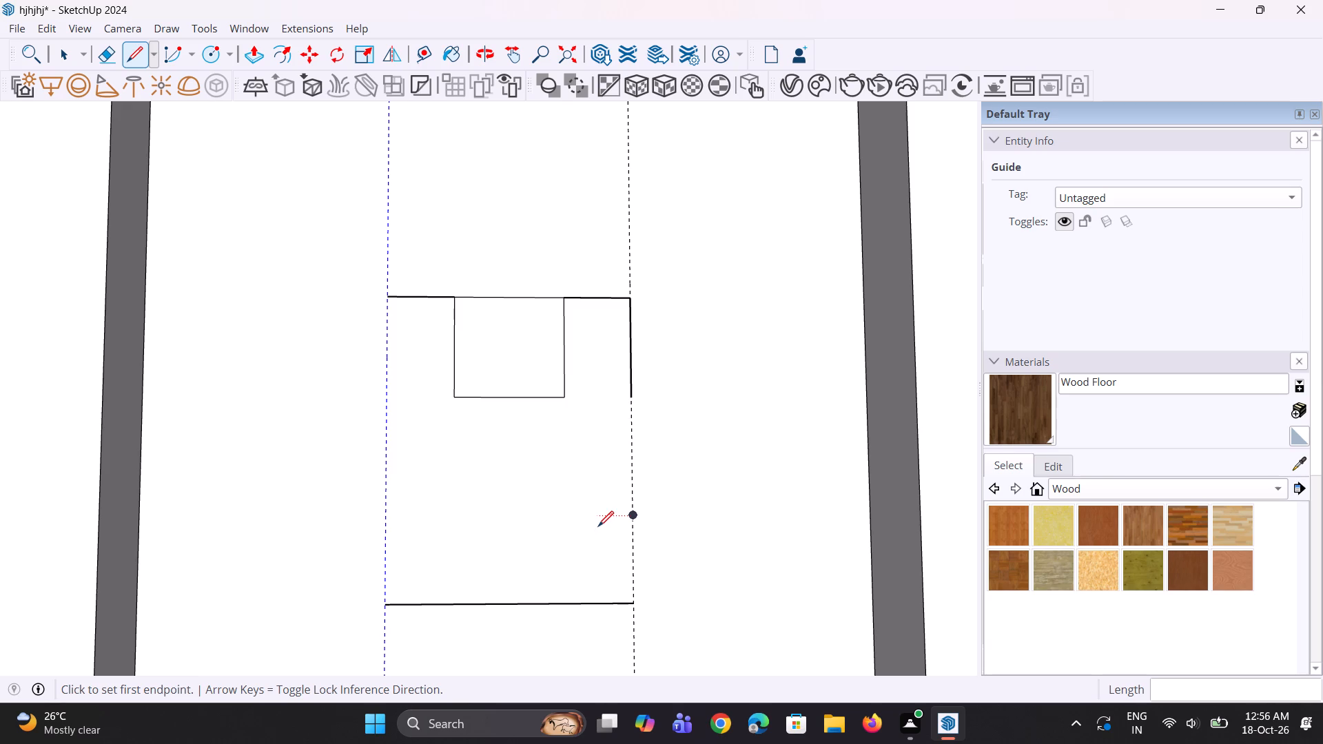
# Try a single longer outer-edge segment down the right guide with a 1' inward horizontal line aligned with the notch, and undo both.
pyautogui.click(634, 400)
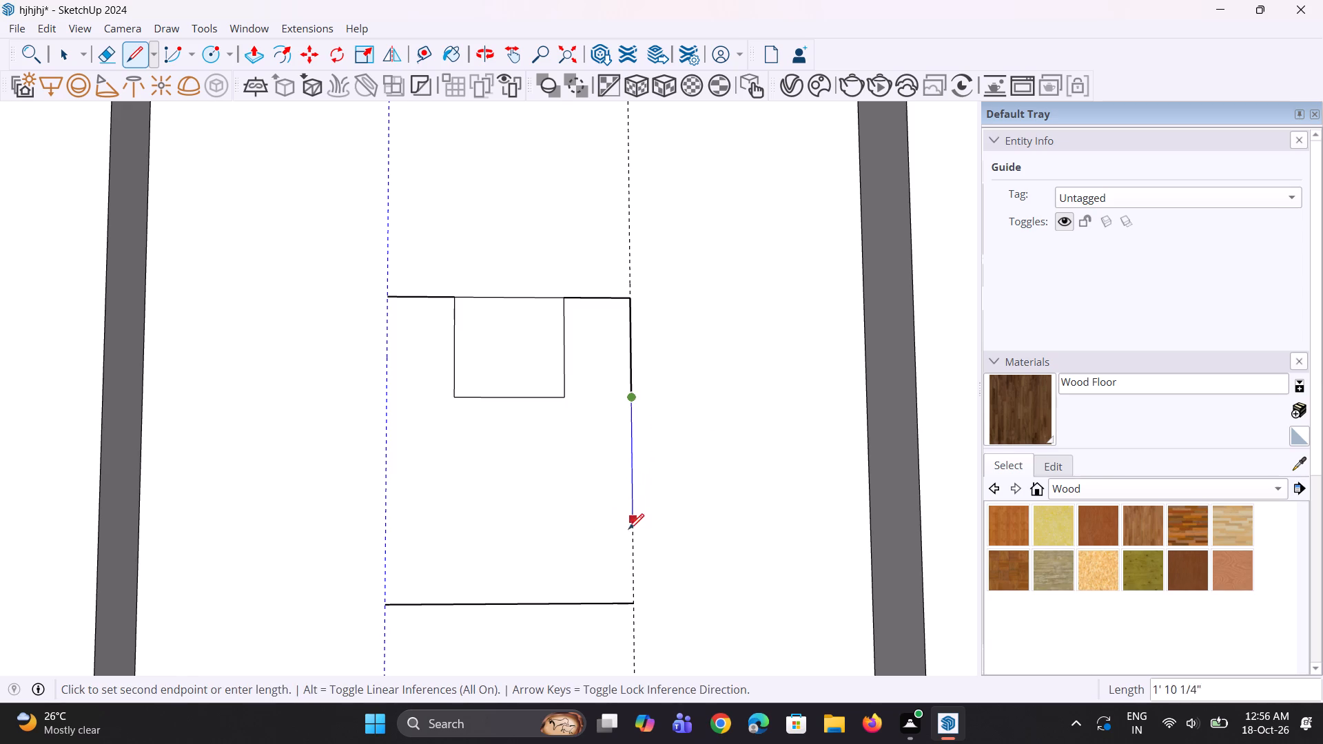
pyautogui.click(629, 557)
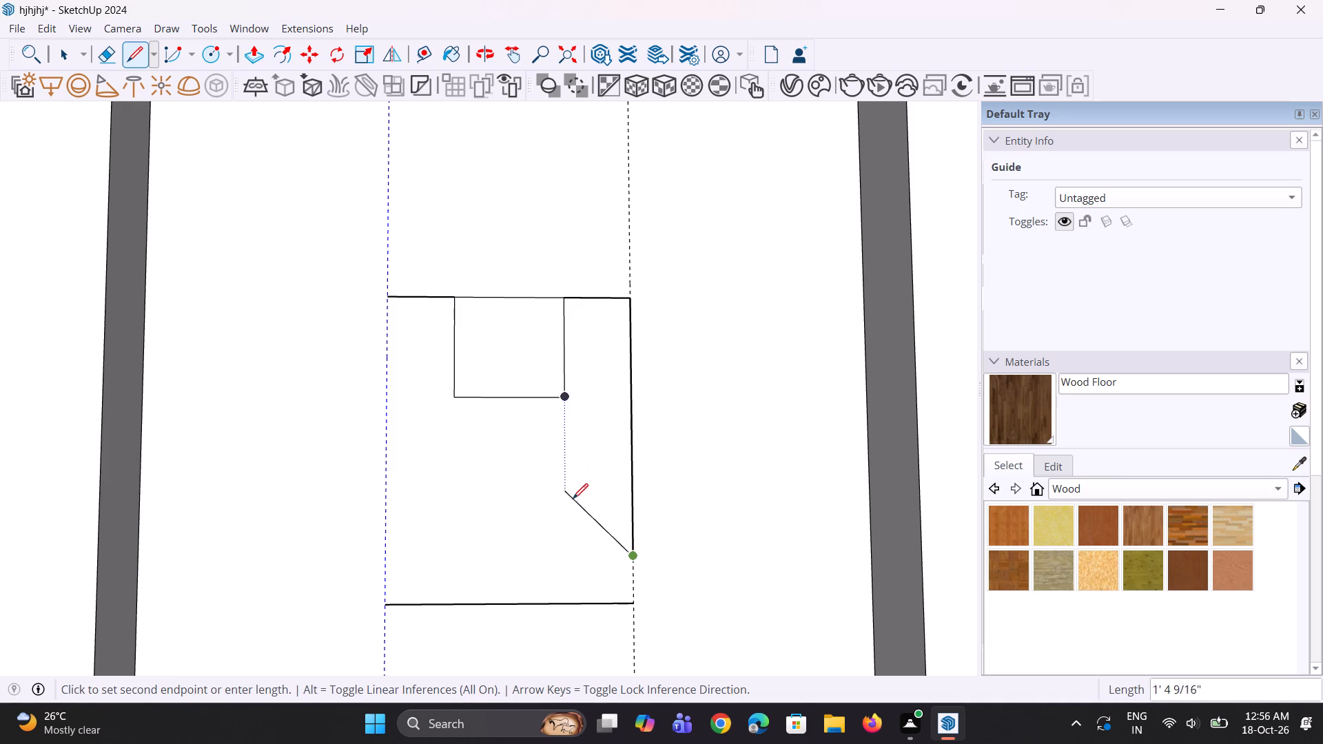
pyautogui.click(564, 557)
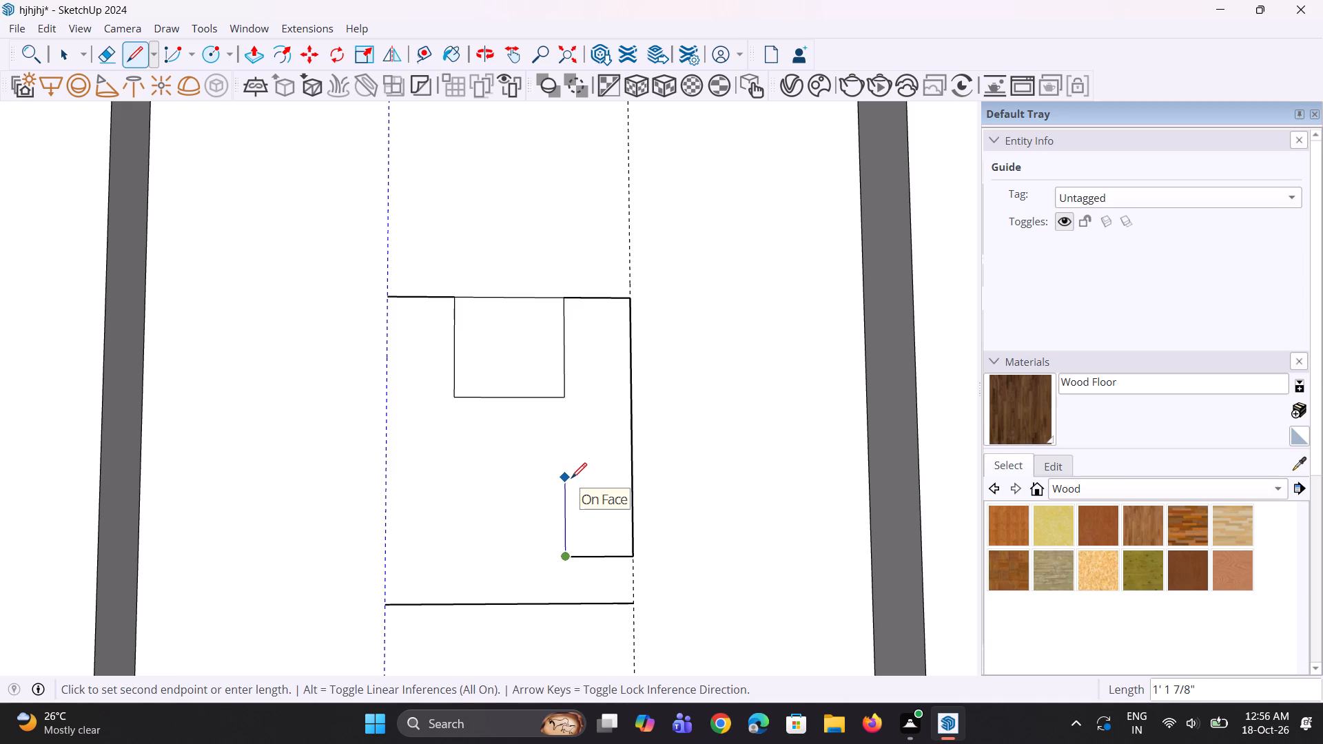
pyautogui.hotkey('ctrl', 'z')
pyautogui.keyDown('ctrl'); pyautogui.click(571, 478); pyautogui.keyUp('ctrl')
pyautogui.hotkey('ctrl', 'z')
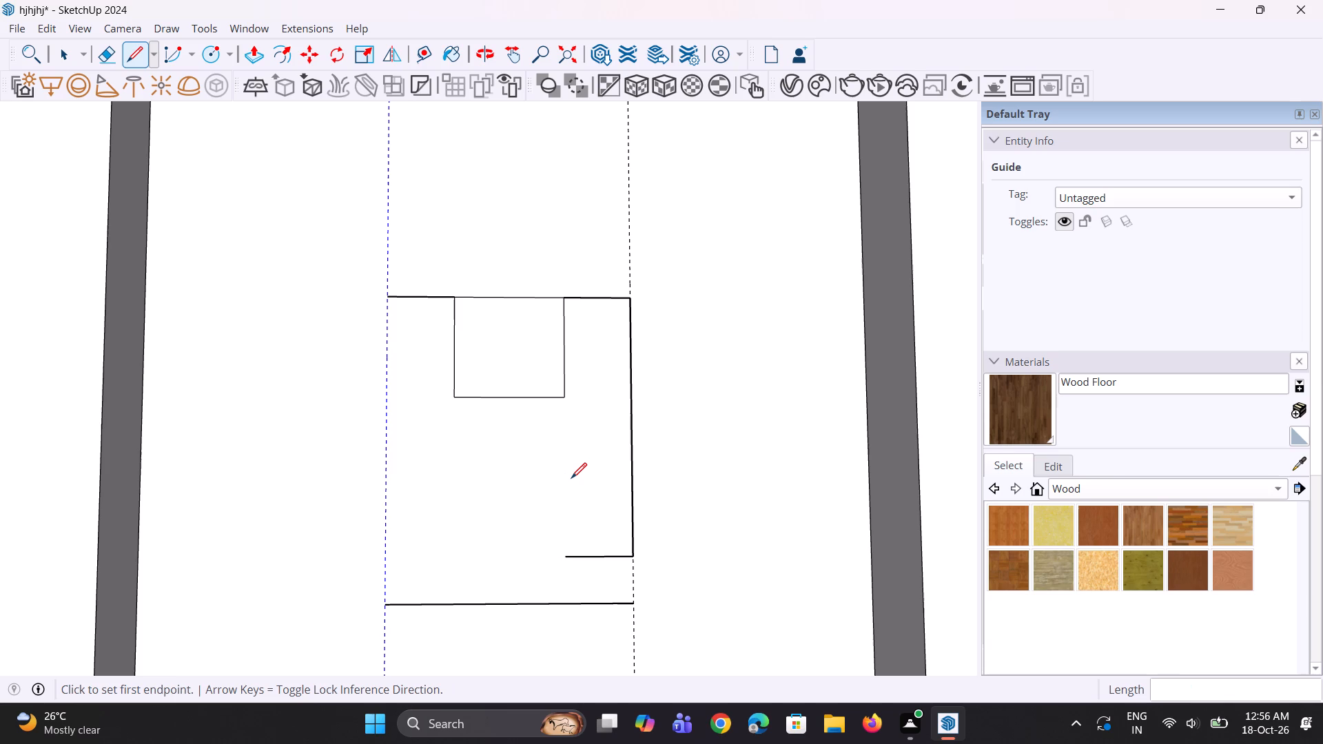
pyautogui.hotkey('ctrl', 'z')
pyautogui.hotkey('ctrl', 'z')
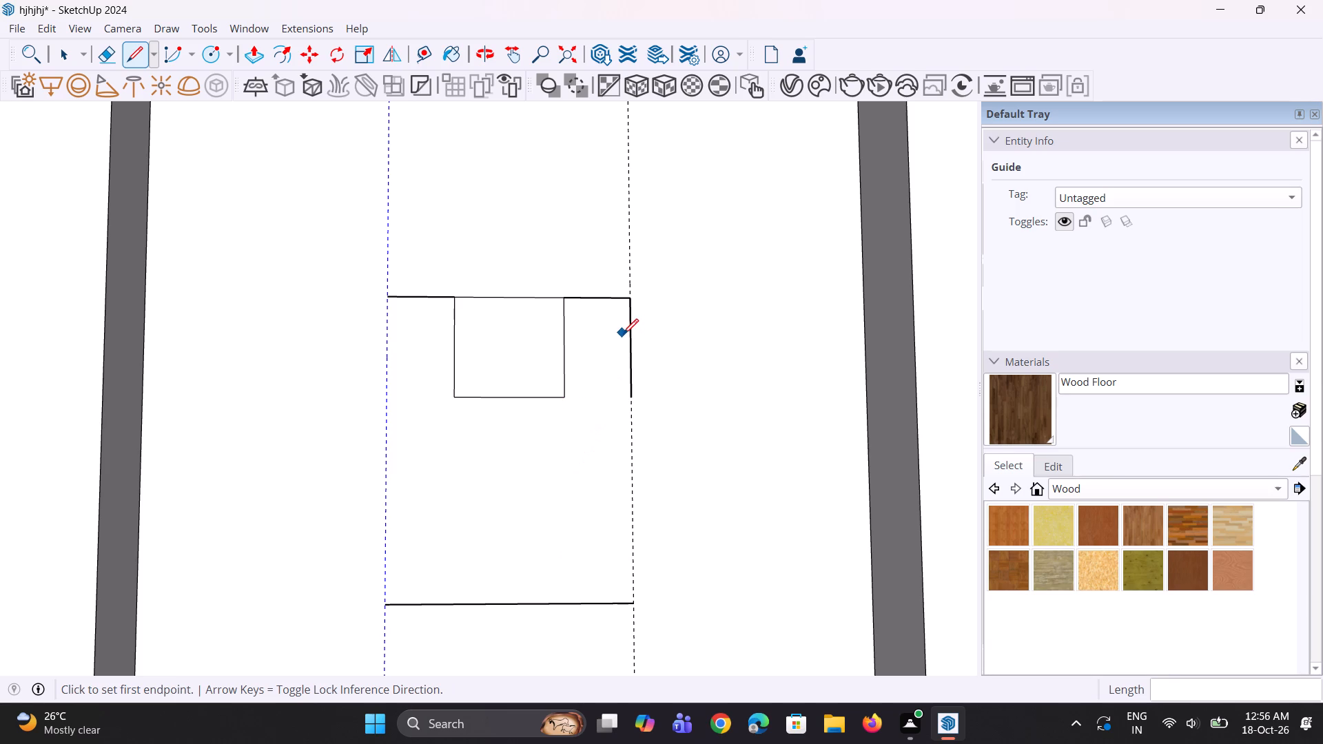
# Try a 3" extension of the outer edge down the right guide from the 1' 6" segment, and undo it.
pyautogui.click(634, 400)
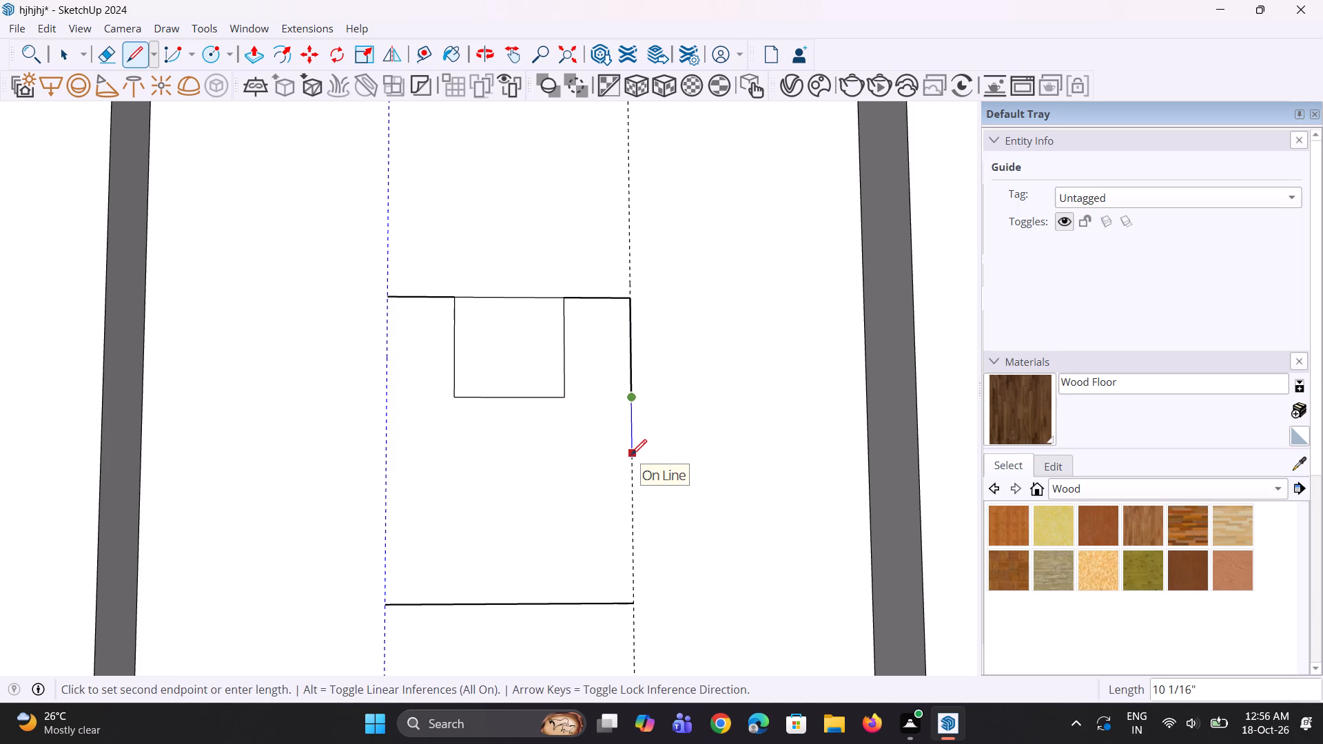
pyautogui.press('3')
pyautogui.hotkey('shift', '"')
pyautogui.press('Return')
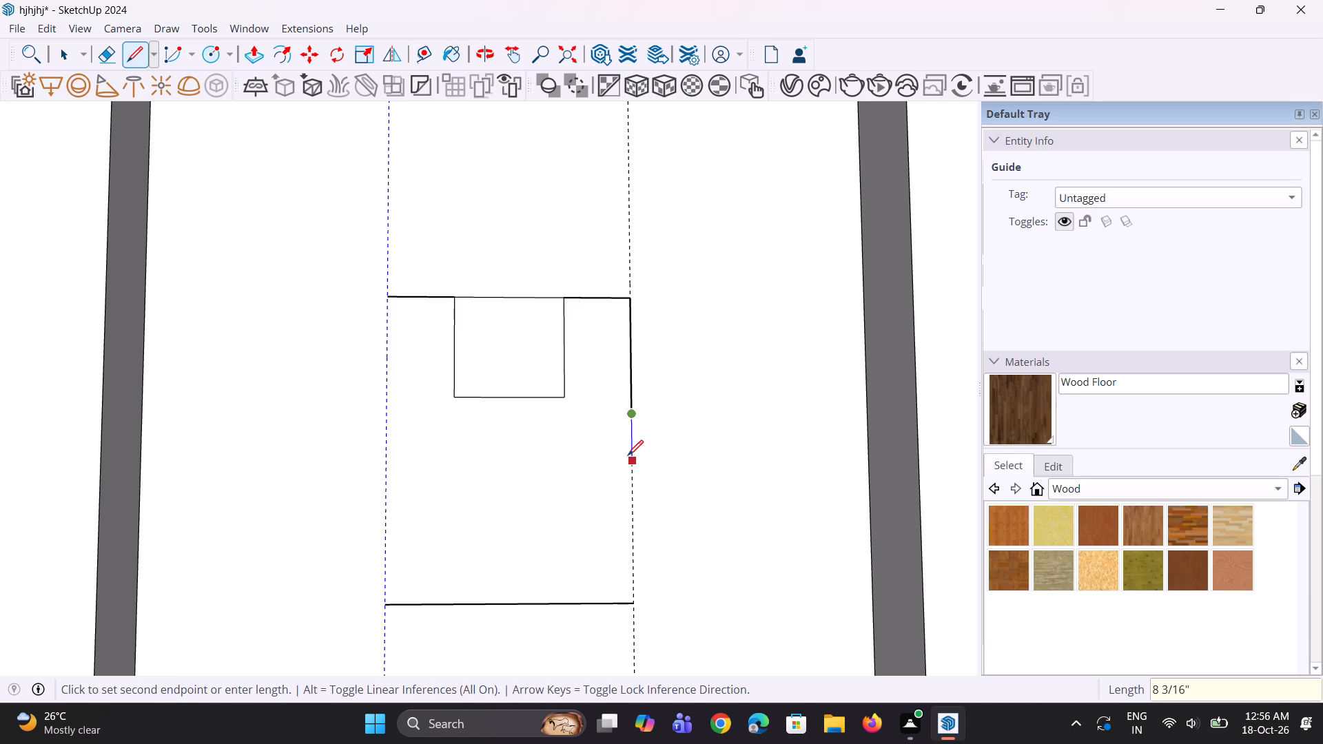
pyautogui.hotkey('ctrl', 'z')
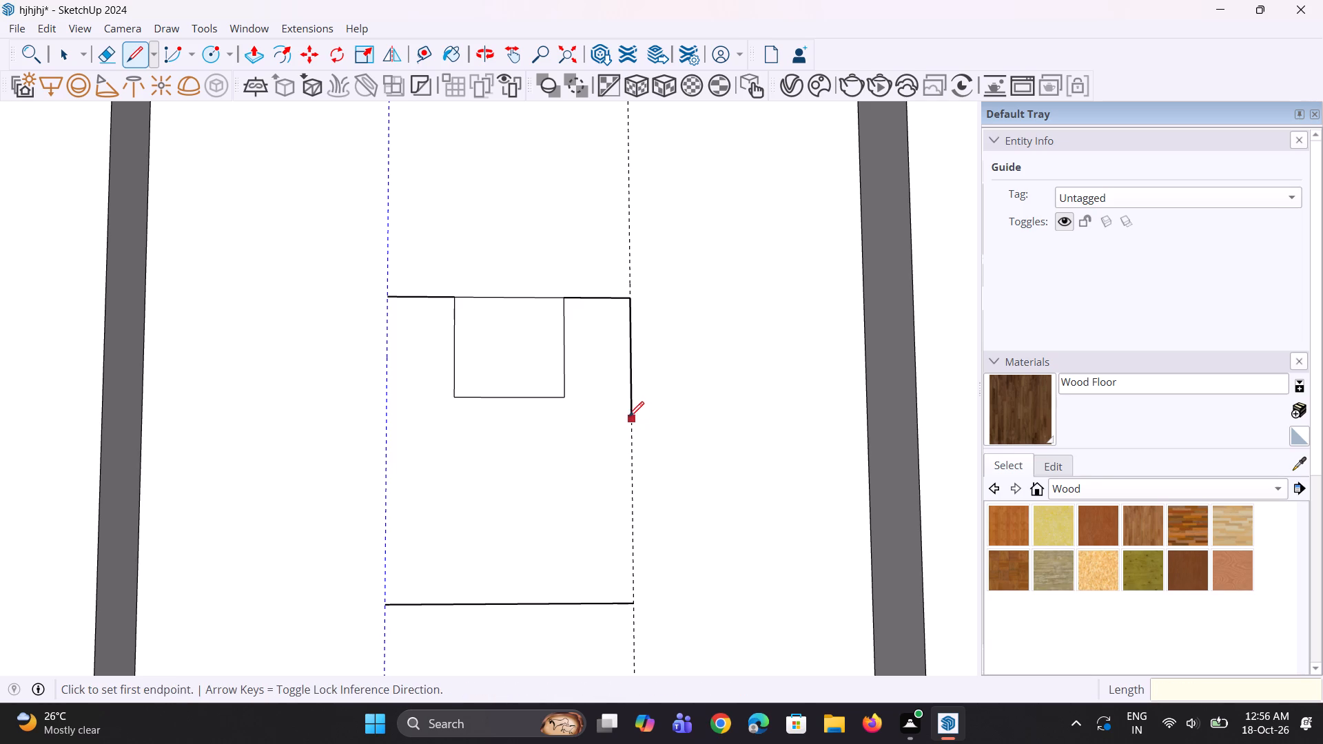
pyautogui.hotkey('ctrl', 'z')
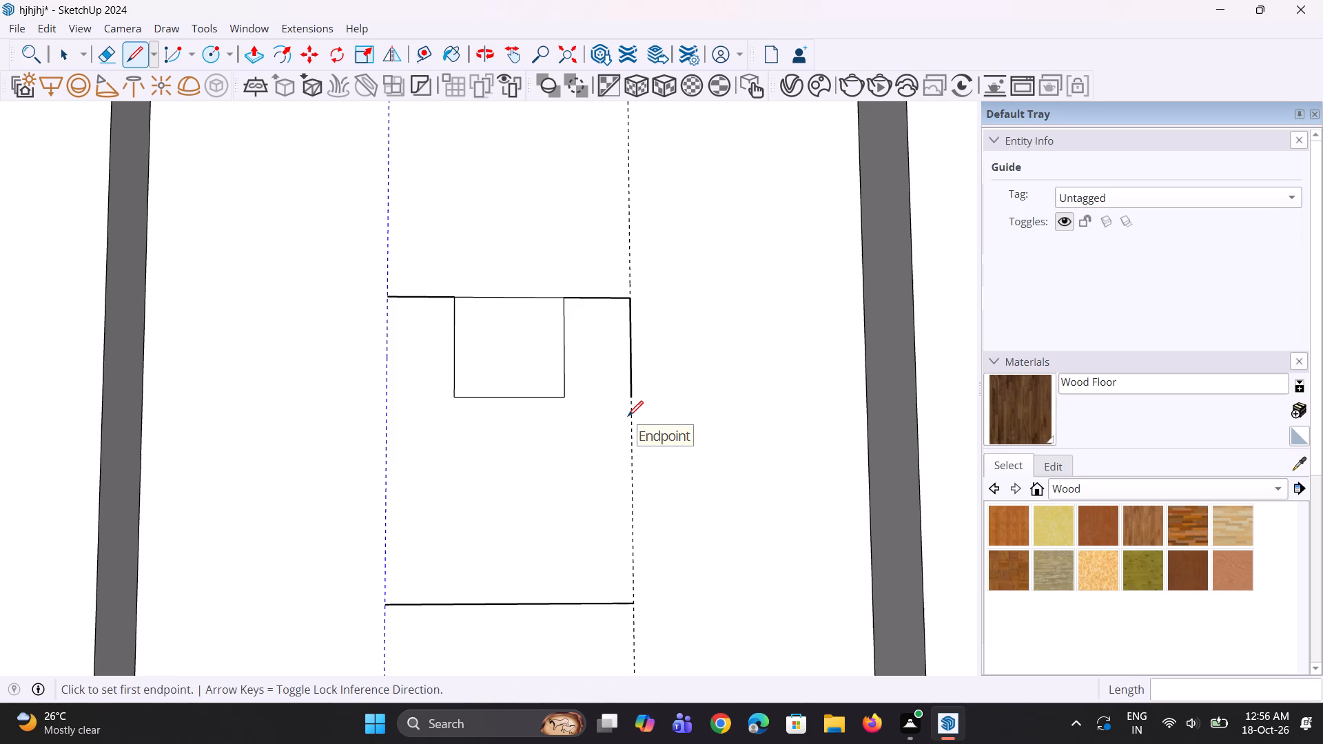
# Extend the letter's outer edge down the right guide from the 1' 6" segment with two consecutive 5" segments.
pyautogui.click(630, 404)
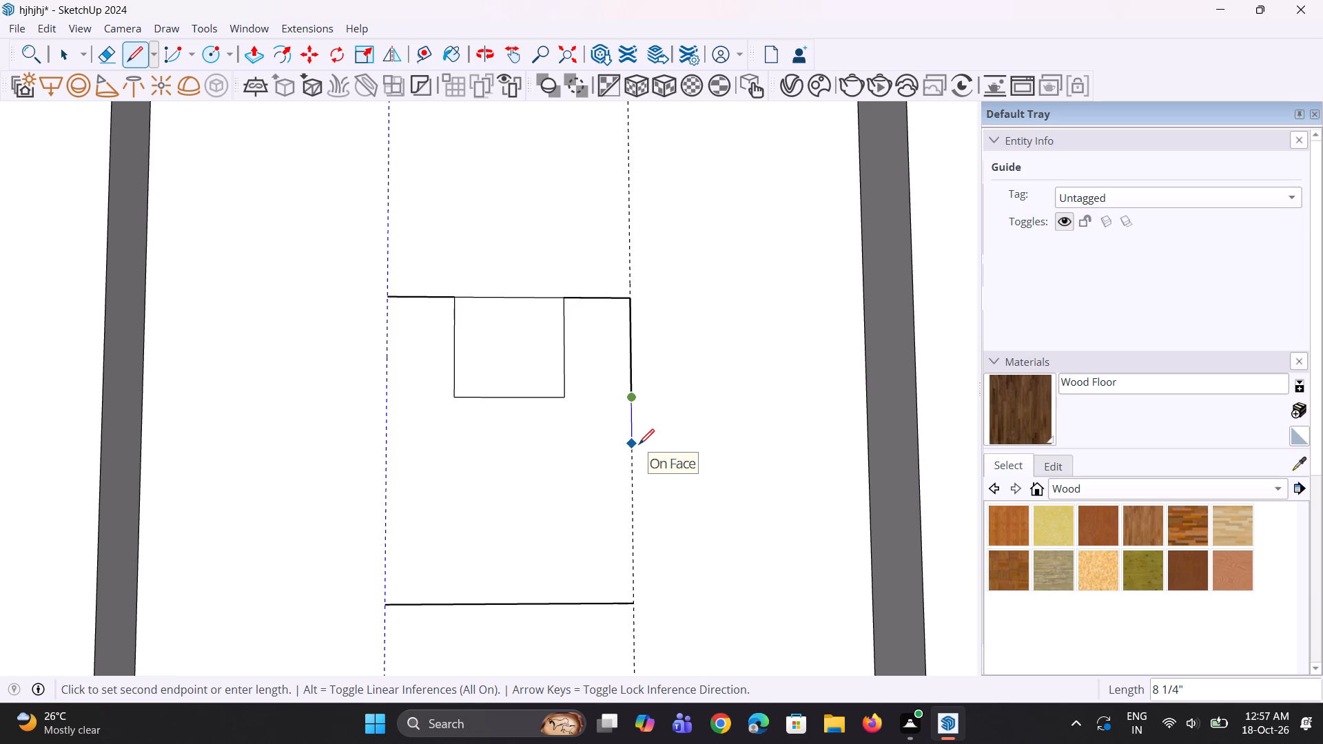
pyautogui.write('5"')
pyautogui.press('Return')
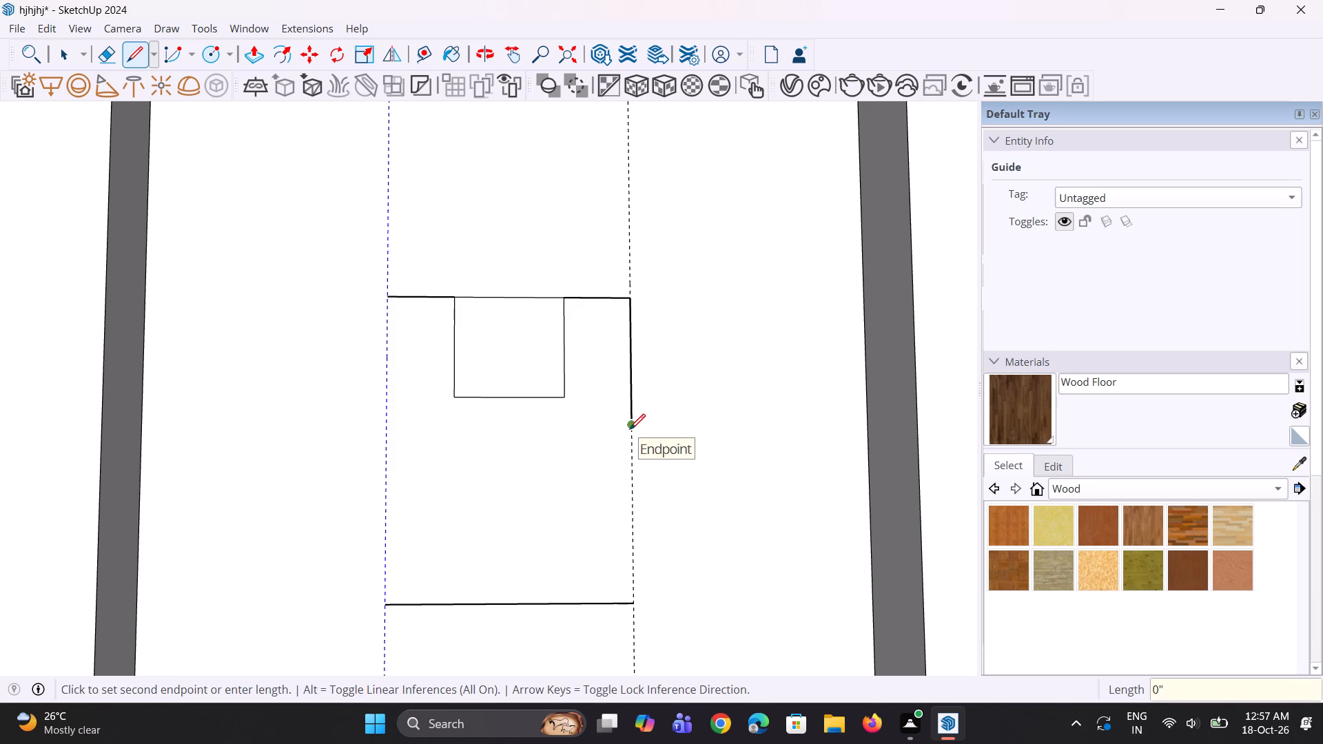
pyautogui.hotkey('ctrl', 'z')
pyautogui.click(630, 430)
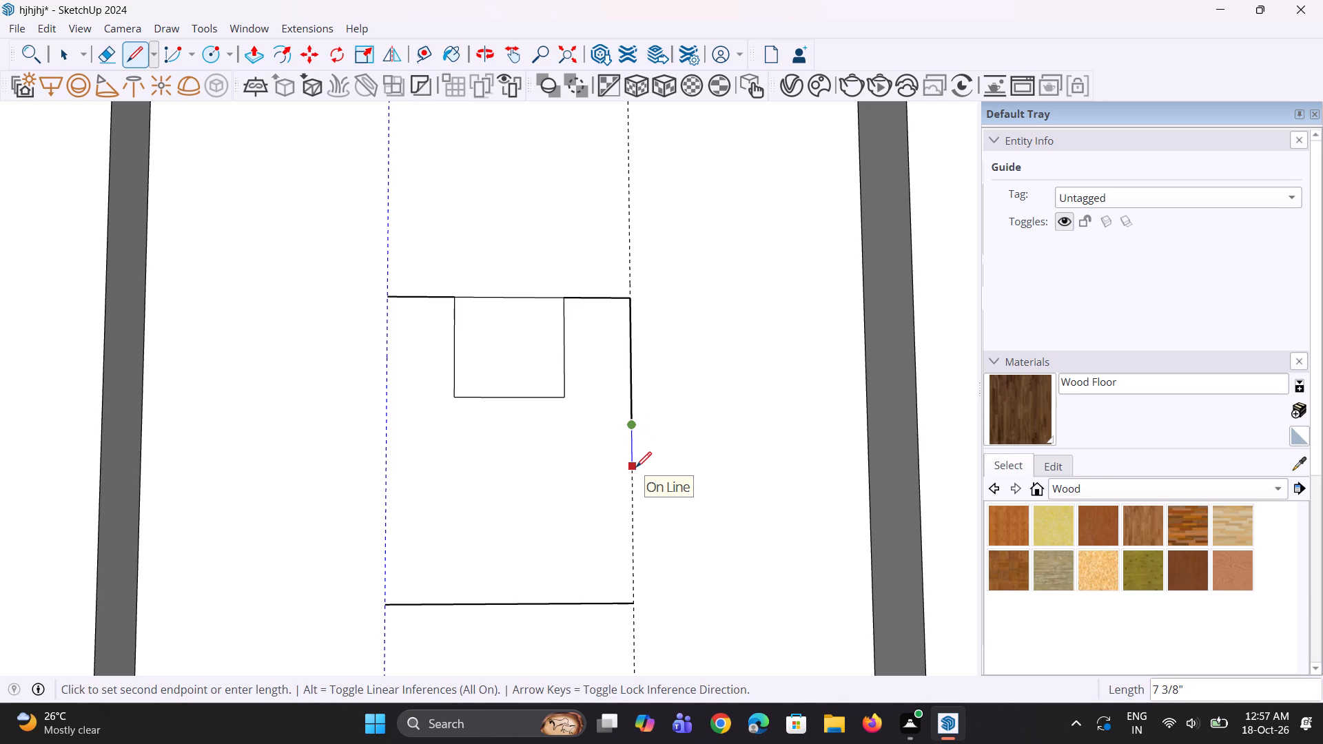
pyautogui.press('5')
pyautogui.hotkey('shift', '"')
pyautogui.press('Return')
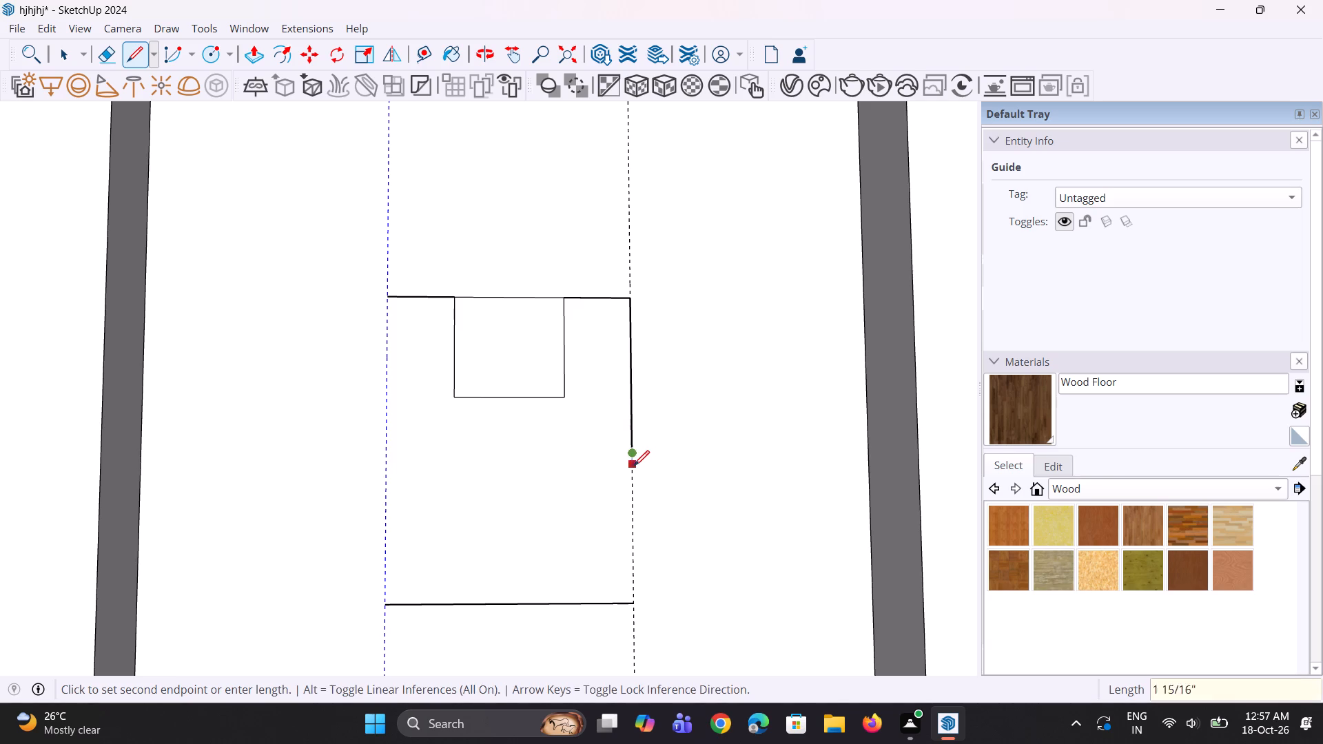
pyautogui.click(630, 454)
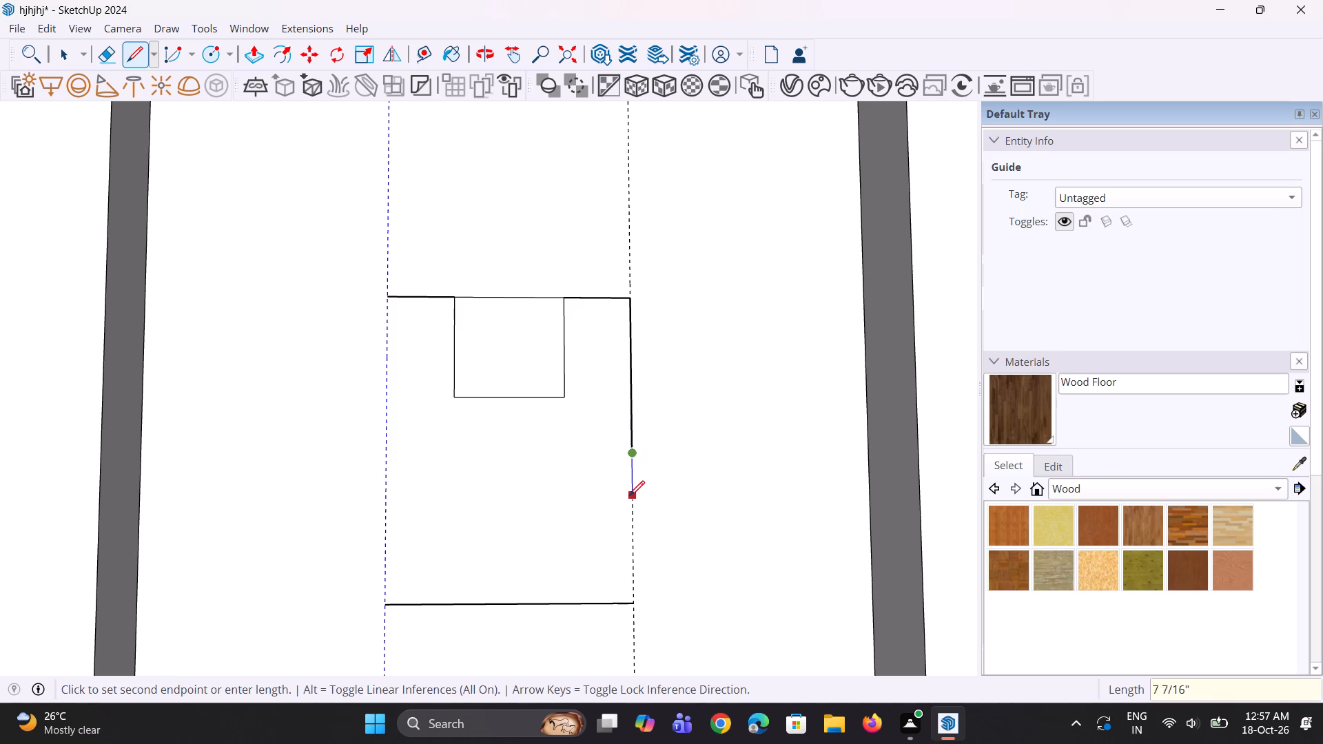
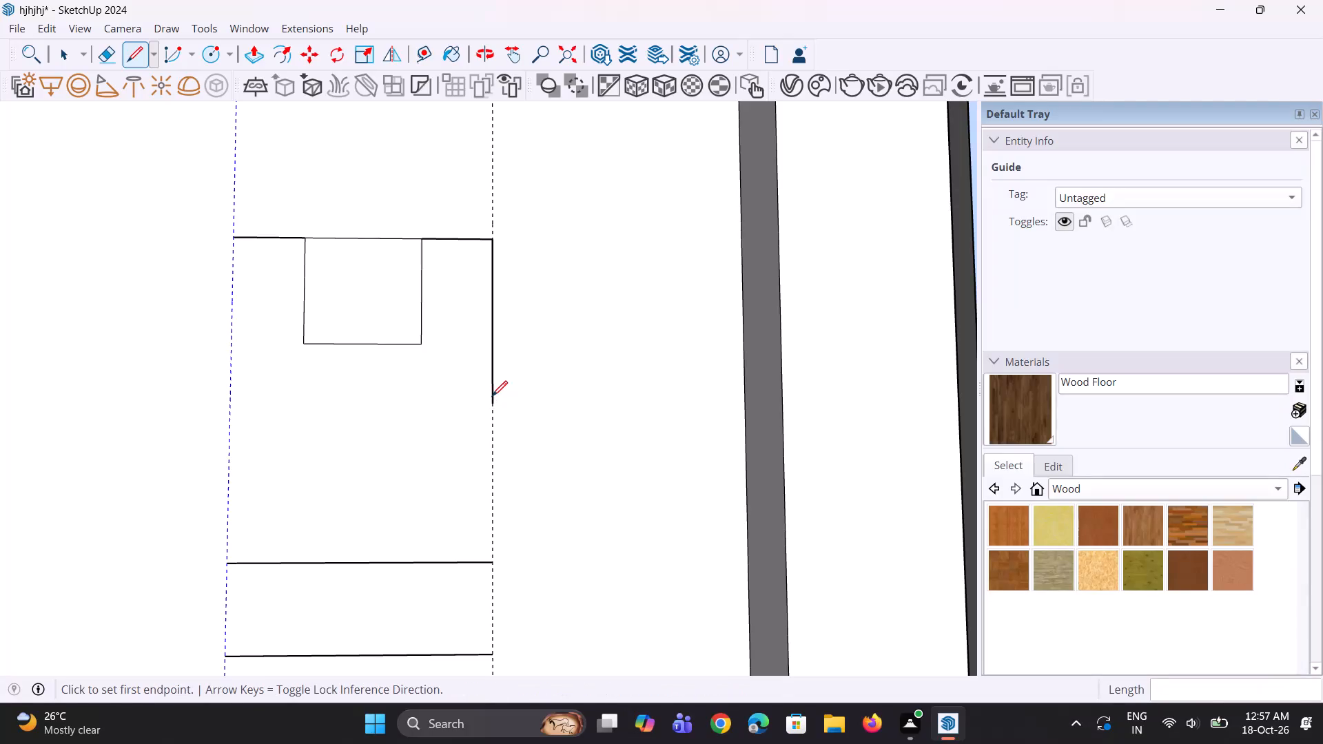
# Undo the extra edge segments on the H's right outer side, back to the level of the upper notch's bottom.
pyautogui.hotkey('ctrl', 'z')
pyautogui.click(494, 377)
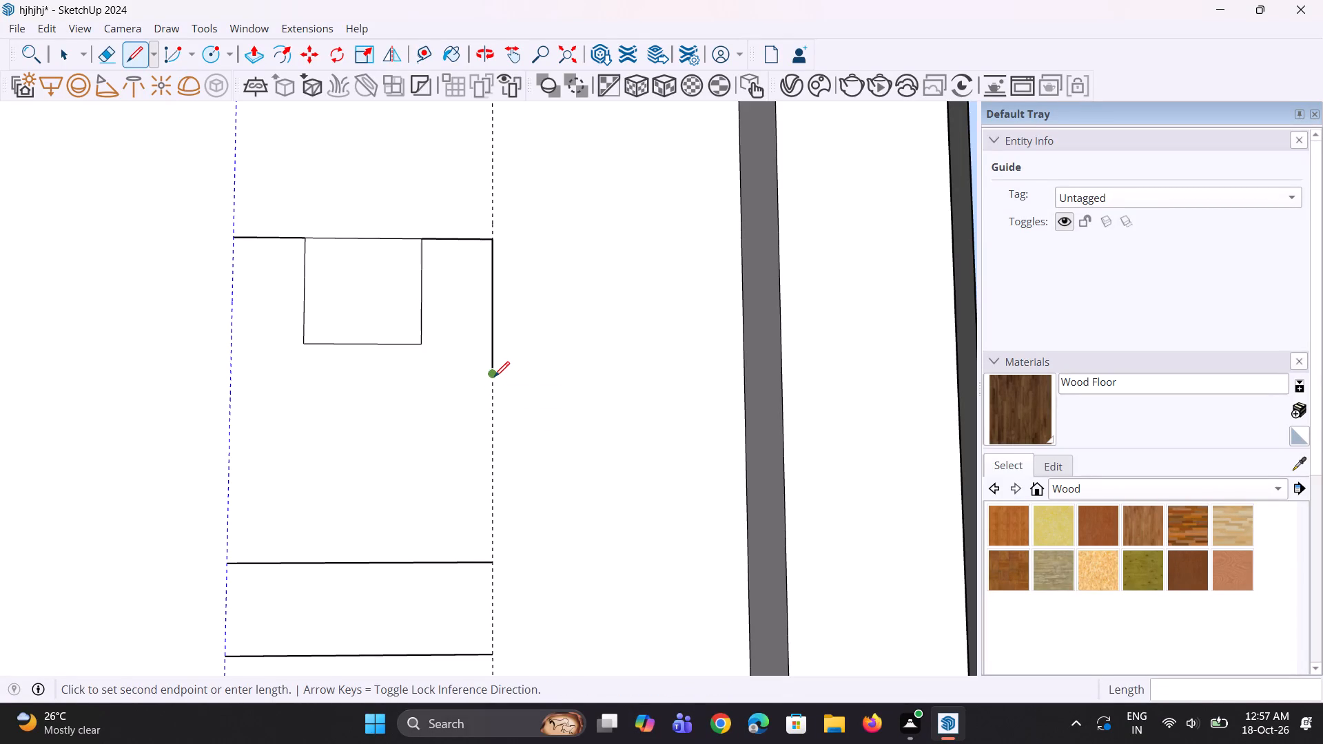
pyautogui.hotkey('ctrl', 'z')
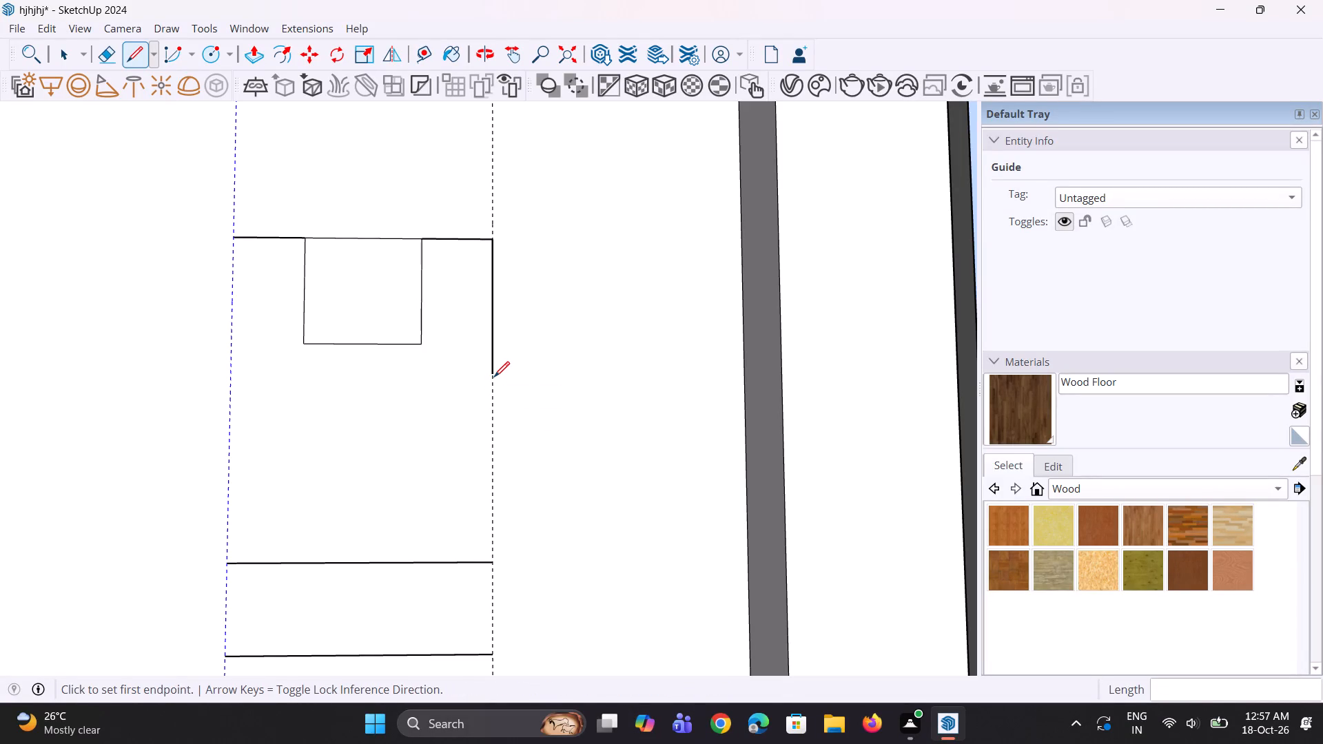
pyautogui.hotkey('ctrl', 'z')
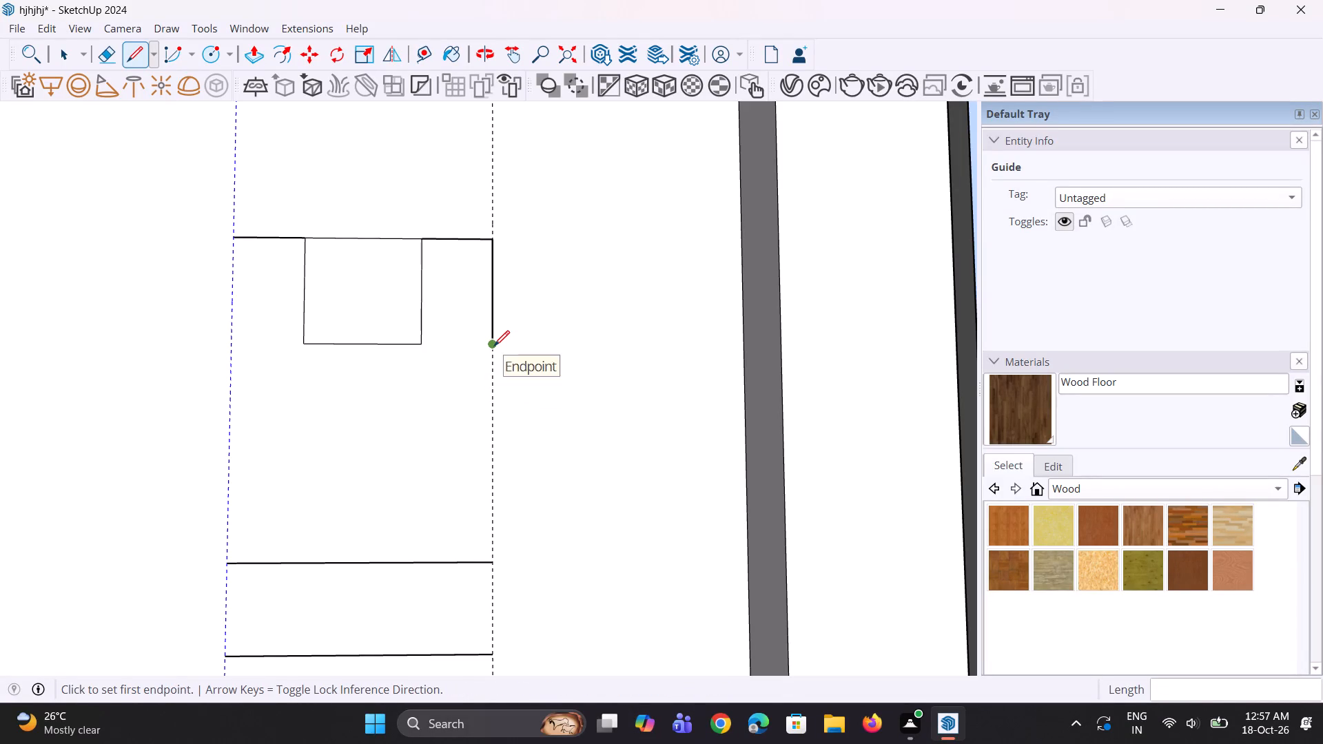
# Extend the H's right outer edge down along the guide with a 1' segment followed by a 1'6" segment.
pyautogui.click(494, 346)
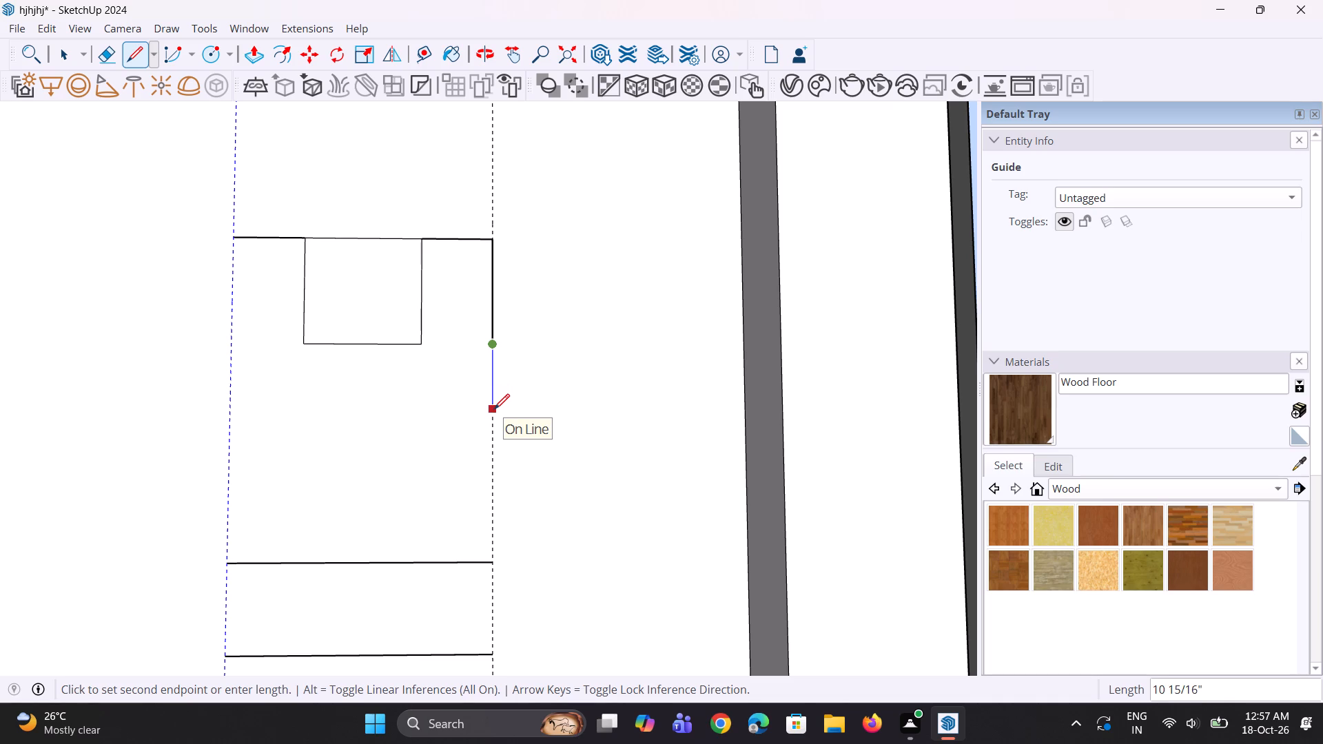
pyautogui.write("1'")
pyautogui.press('Return')
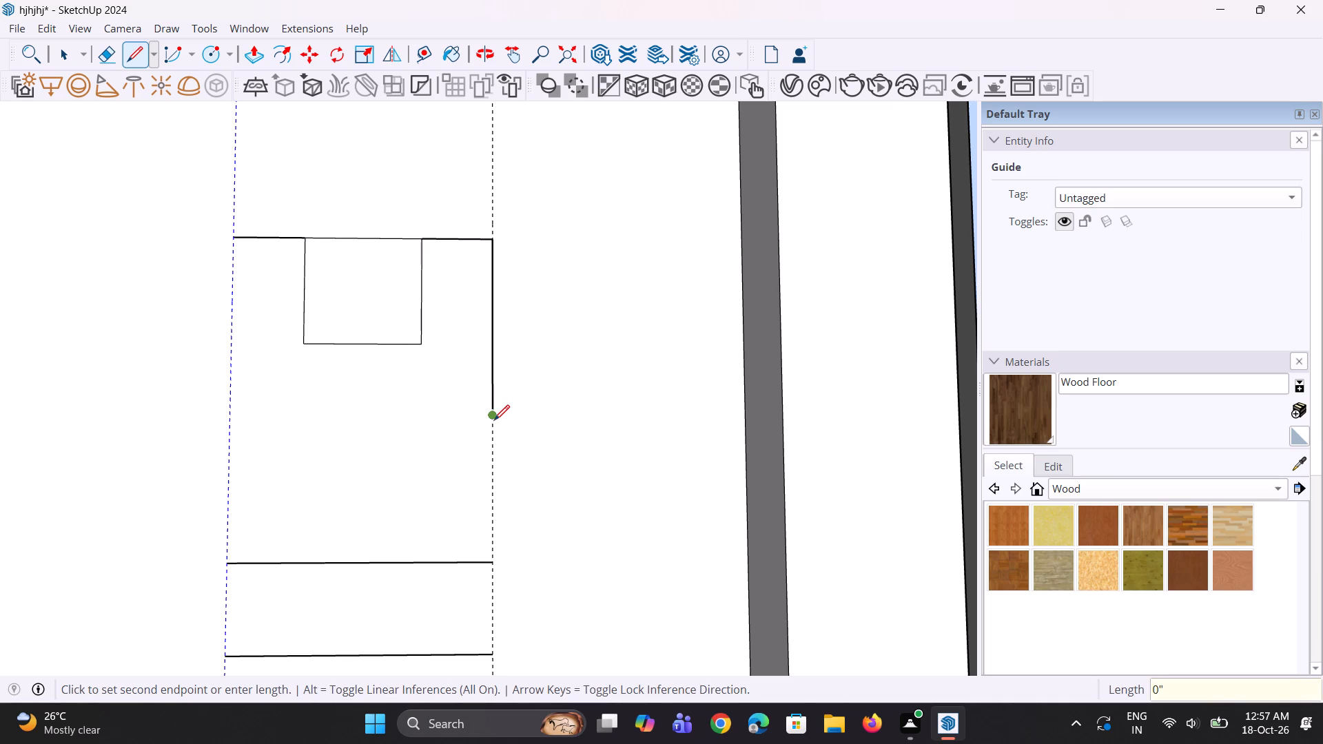
pyautogui.click(491, 418)
pyautogui.write('1\'6"')
pyautogui.press('Return')
# Draw the H's lower right leg with a 1' bottom edge and a 1'6" inner edge going up.
pyautogui.click(487, 527)
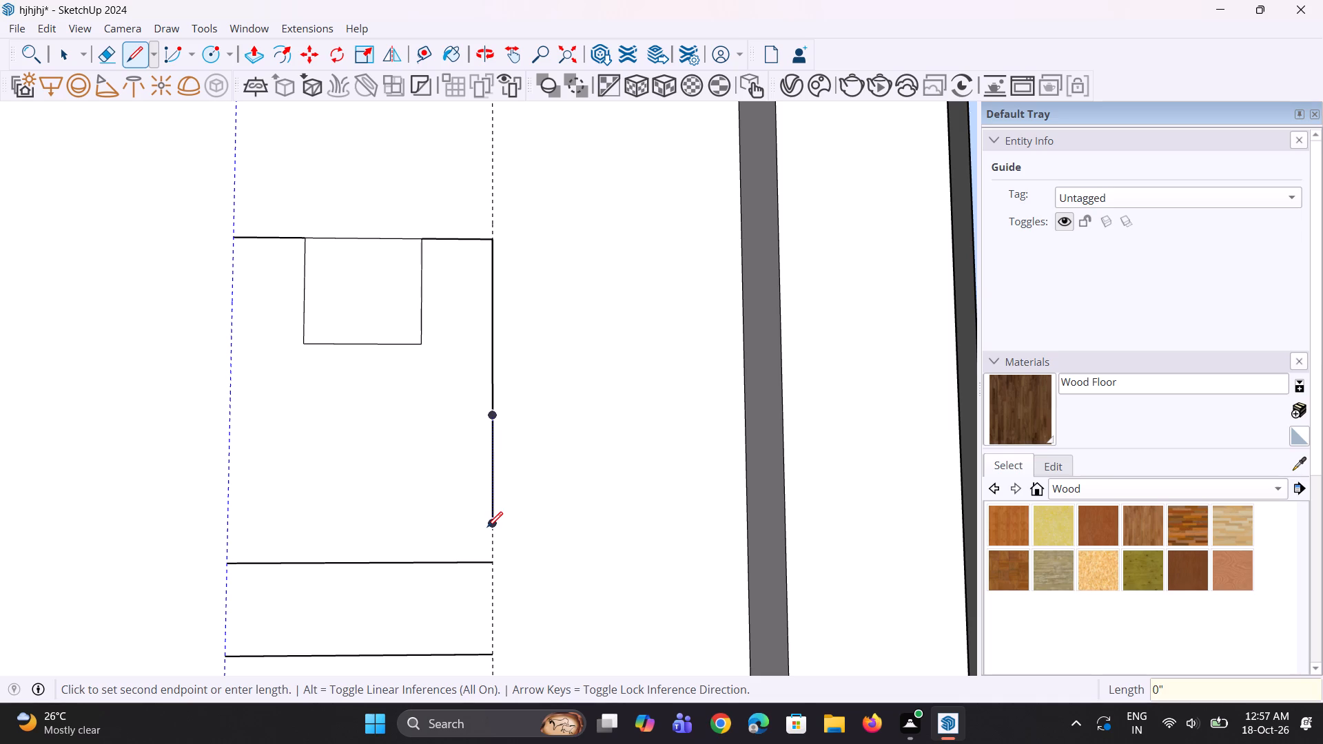
pyautogui.click(422, 519)
pyautogui.click(422, 519)
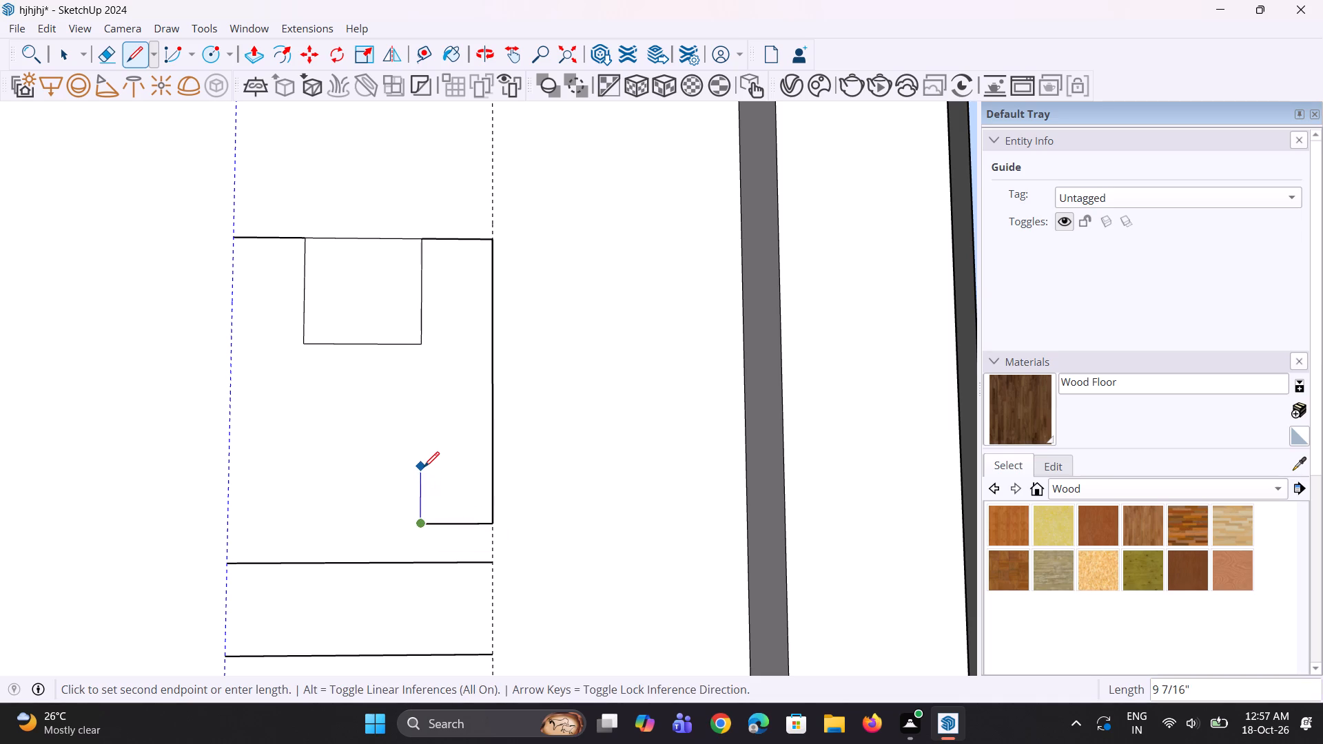
pyautogui.write('1\'6"')
pyautogui.press('Return')
pyautogui.click(418, 416)
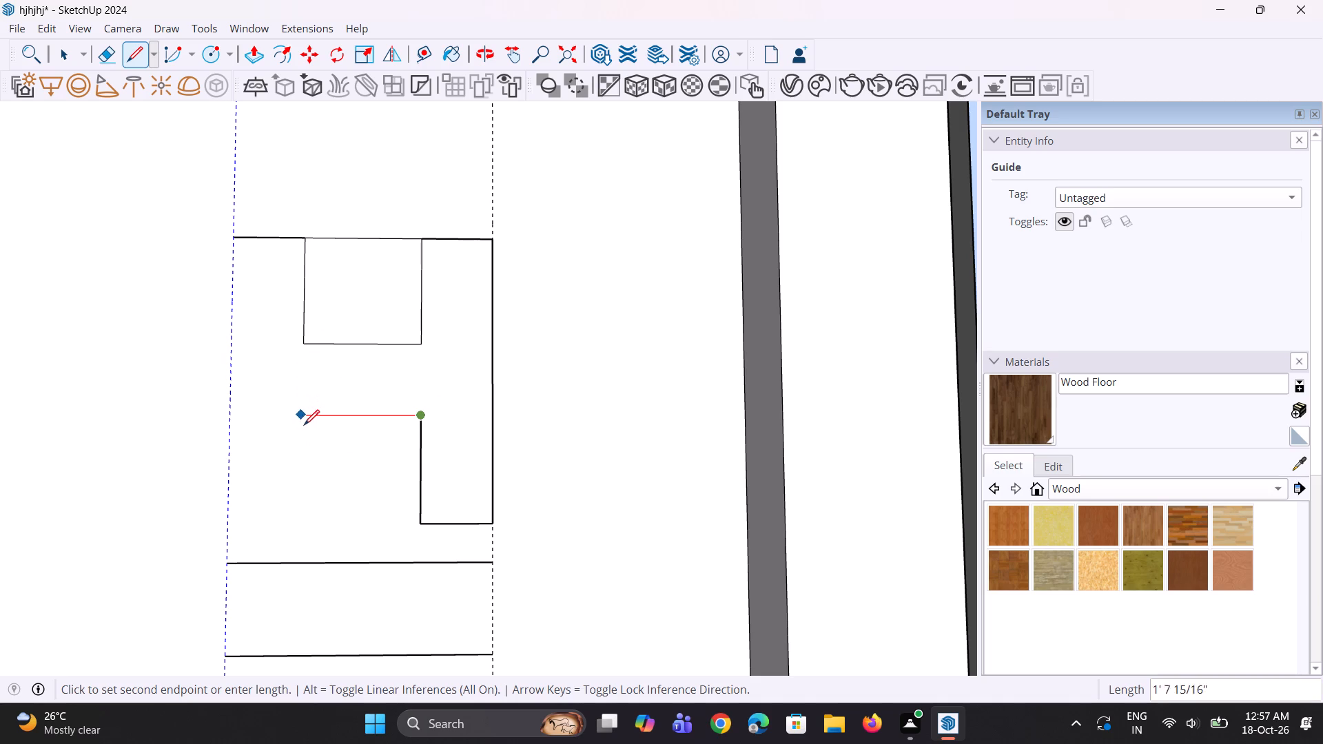
pyautogui.scroll(1, 307, 427)
pyautogui.press('space')
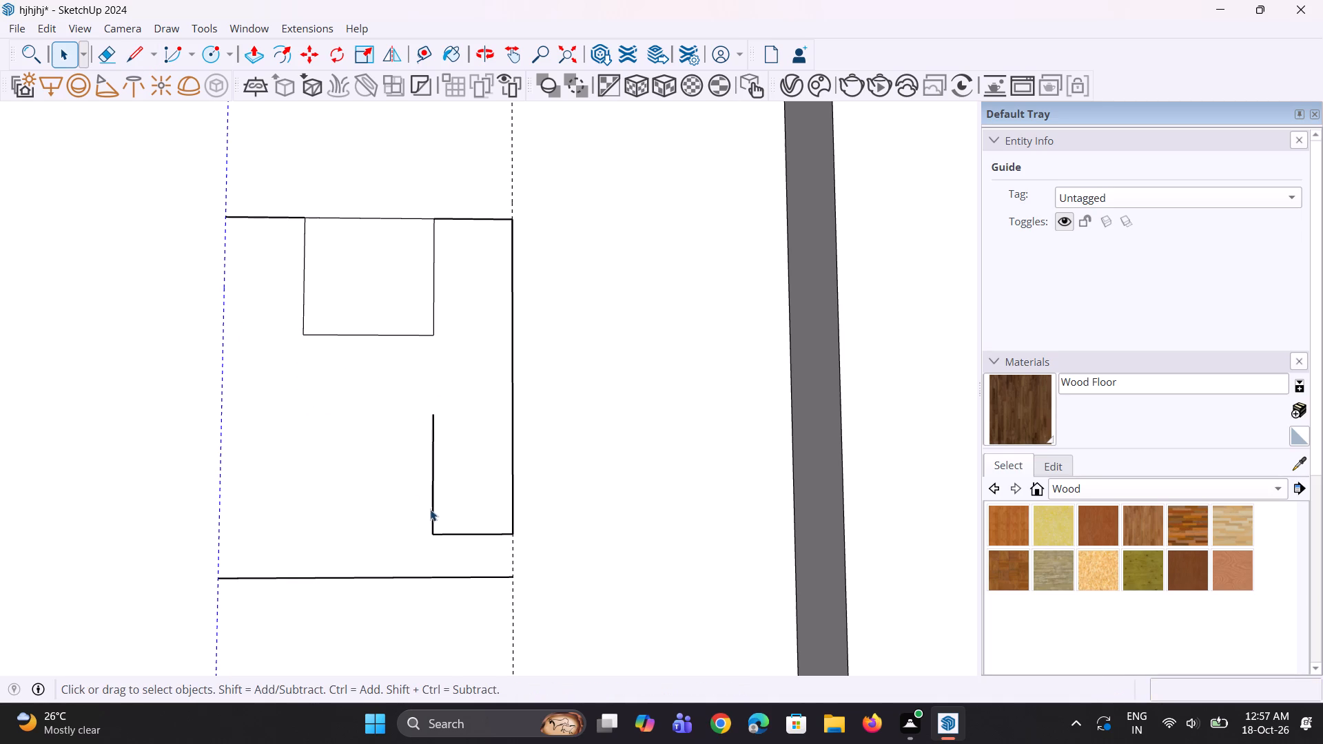
# Draw the H's lower left leg as a closed 1' by 1'6" outline against the left guide, level with the right leg.
pyautogui.press('l')
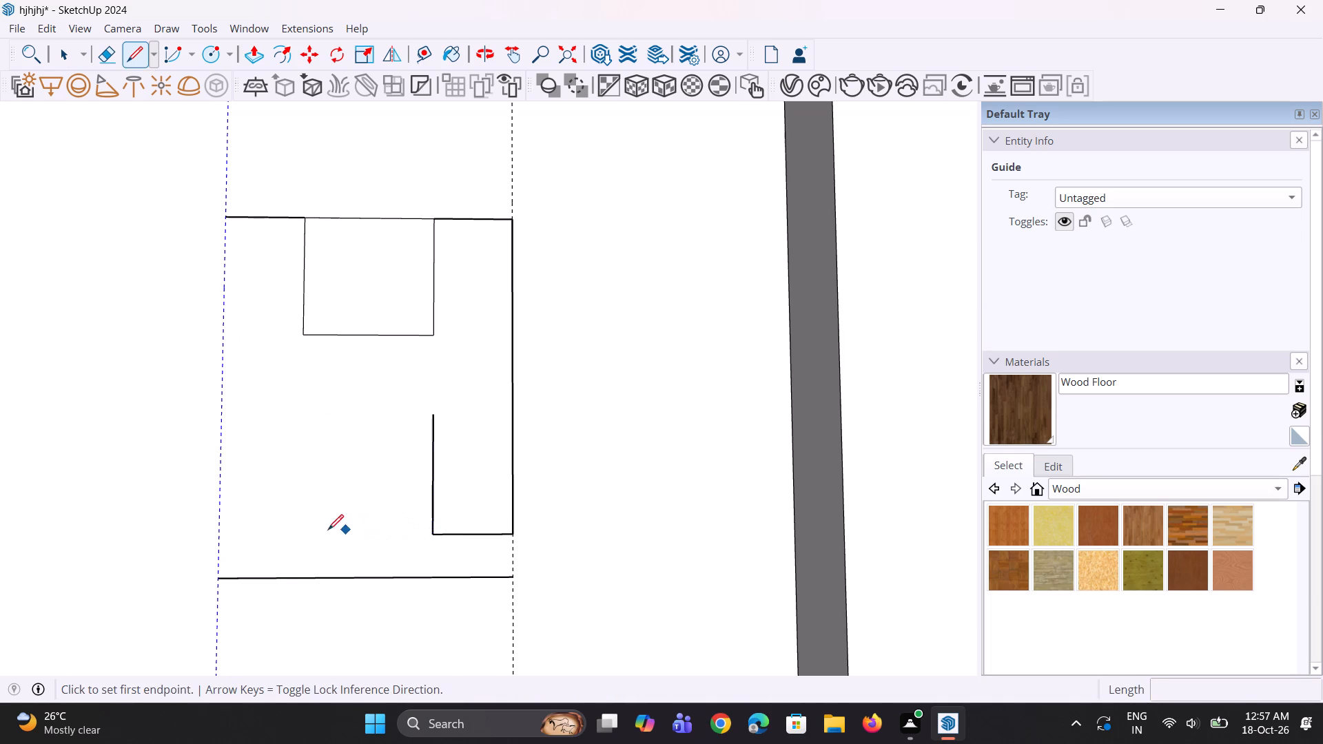
pyautogui.click(218, 534)
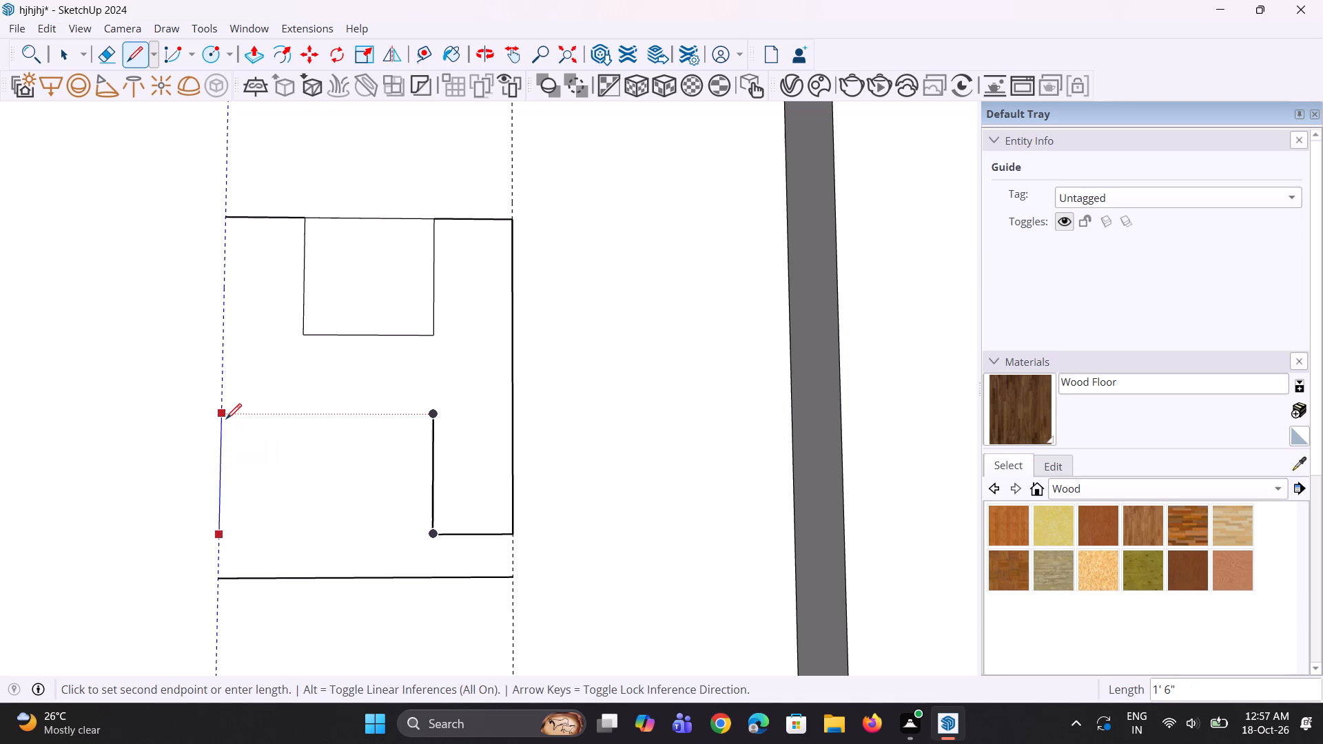
pyautogui.click(226, 414)
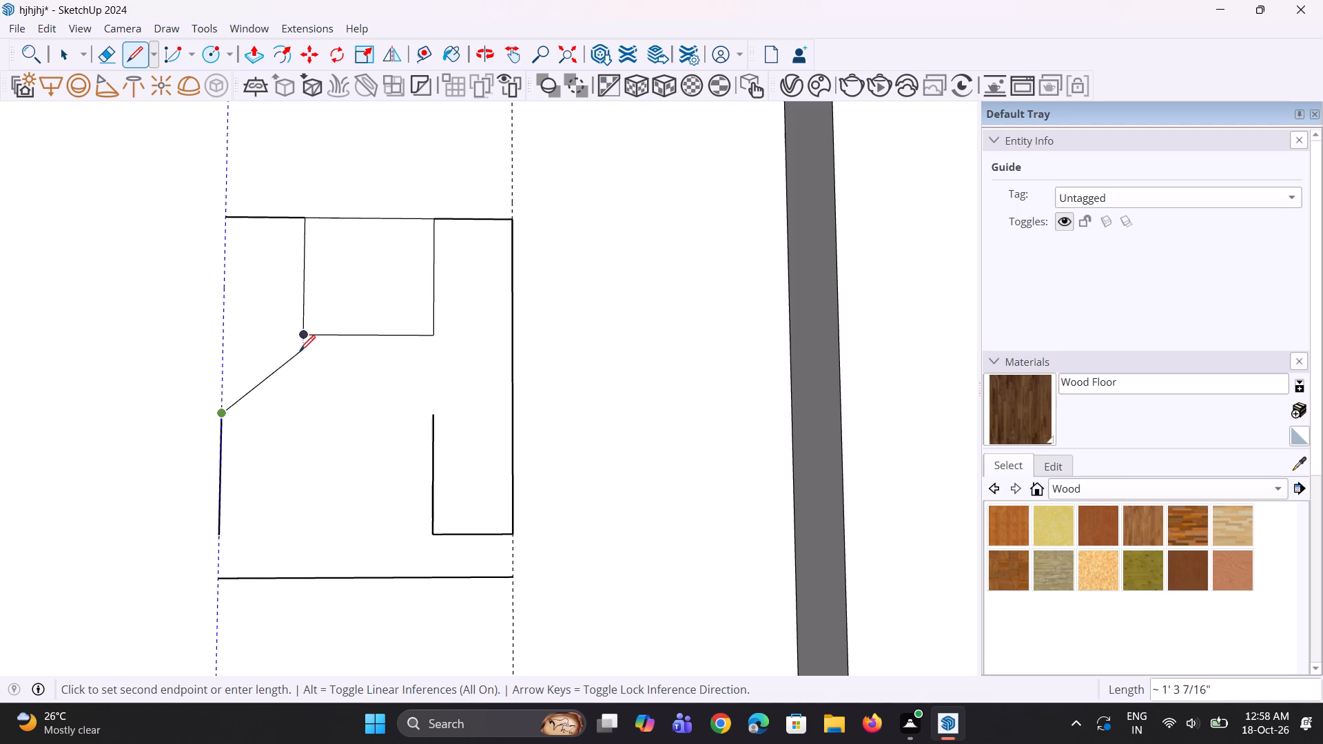
pyautogui.click(304, 417)
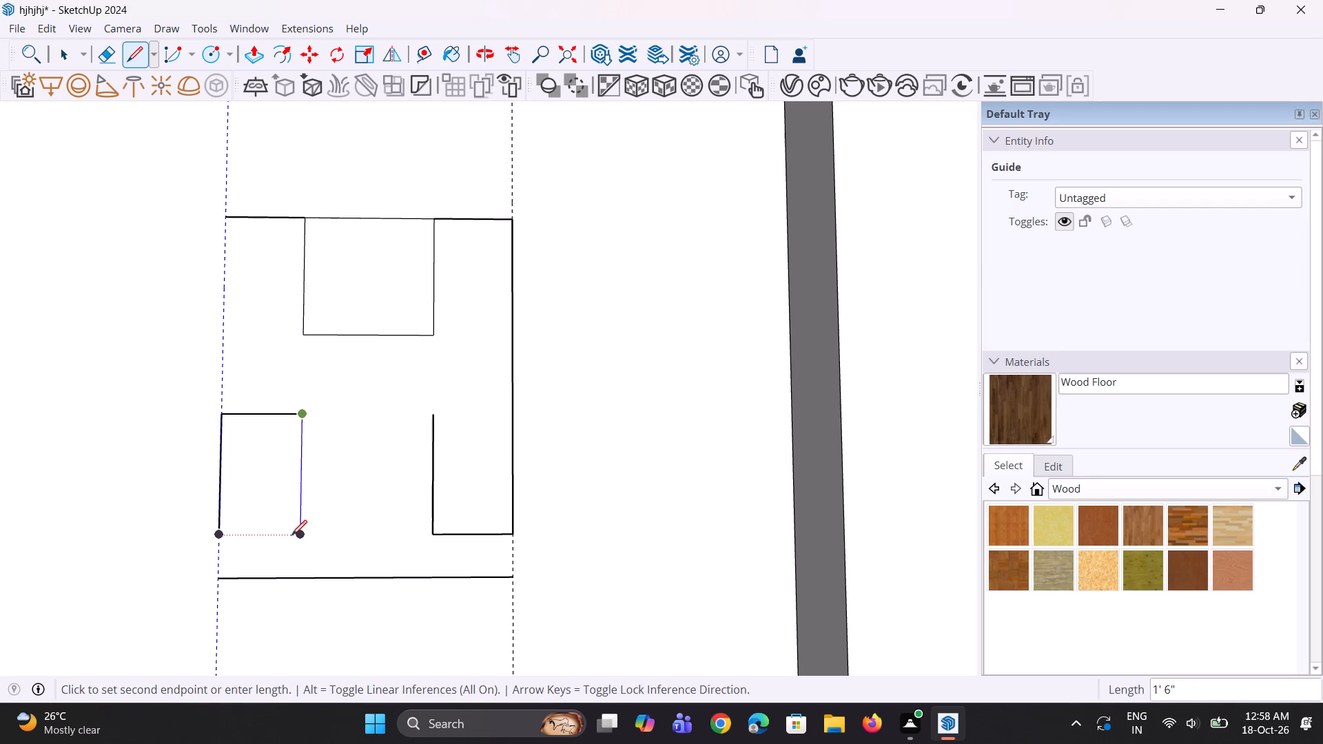
pyautogui.click(297, 540)
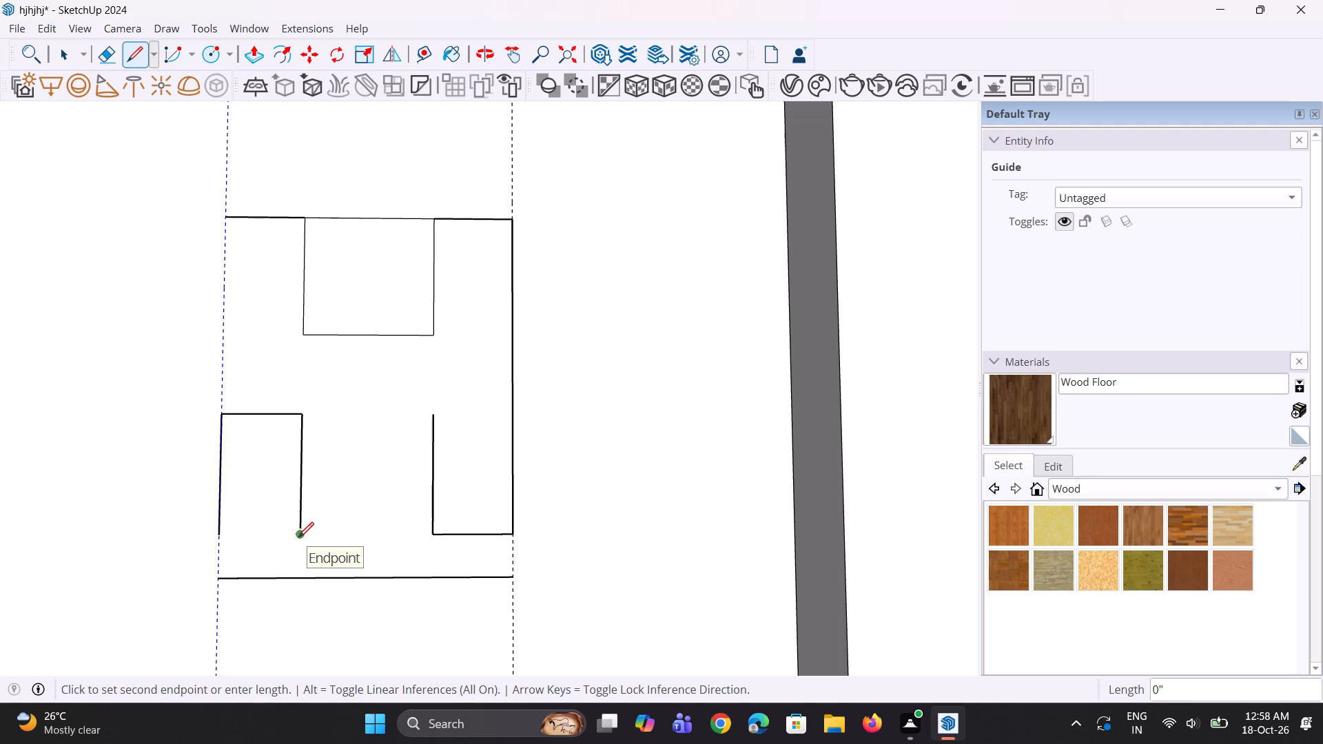
pyautogui.scroll(-2, 296, 536)
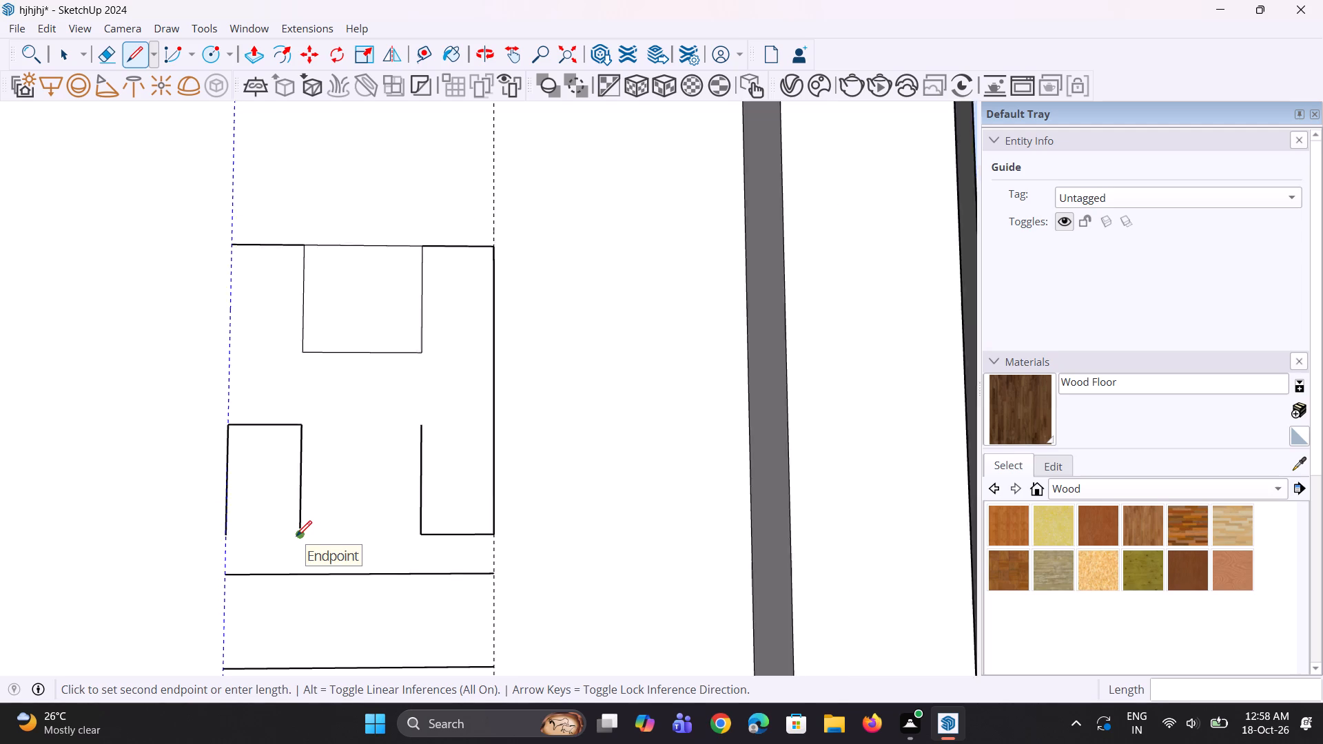
pyautogui.scroll(-1, 296, 536)
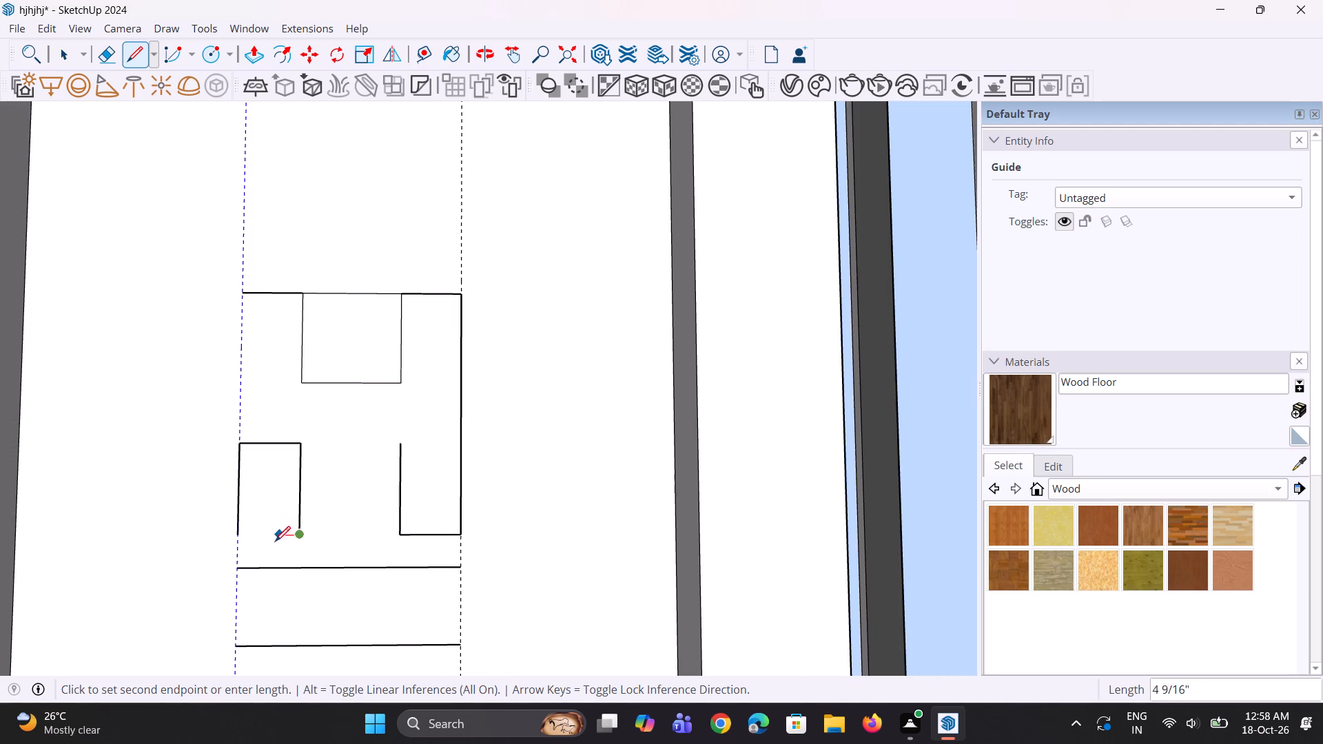
pyautogui.click(240, 538)
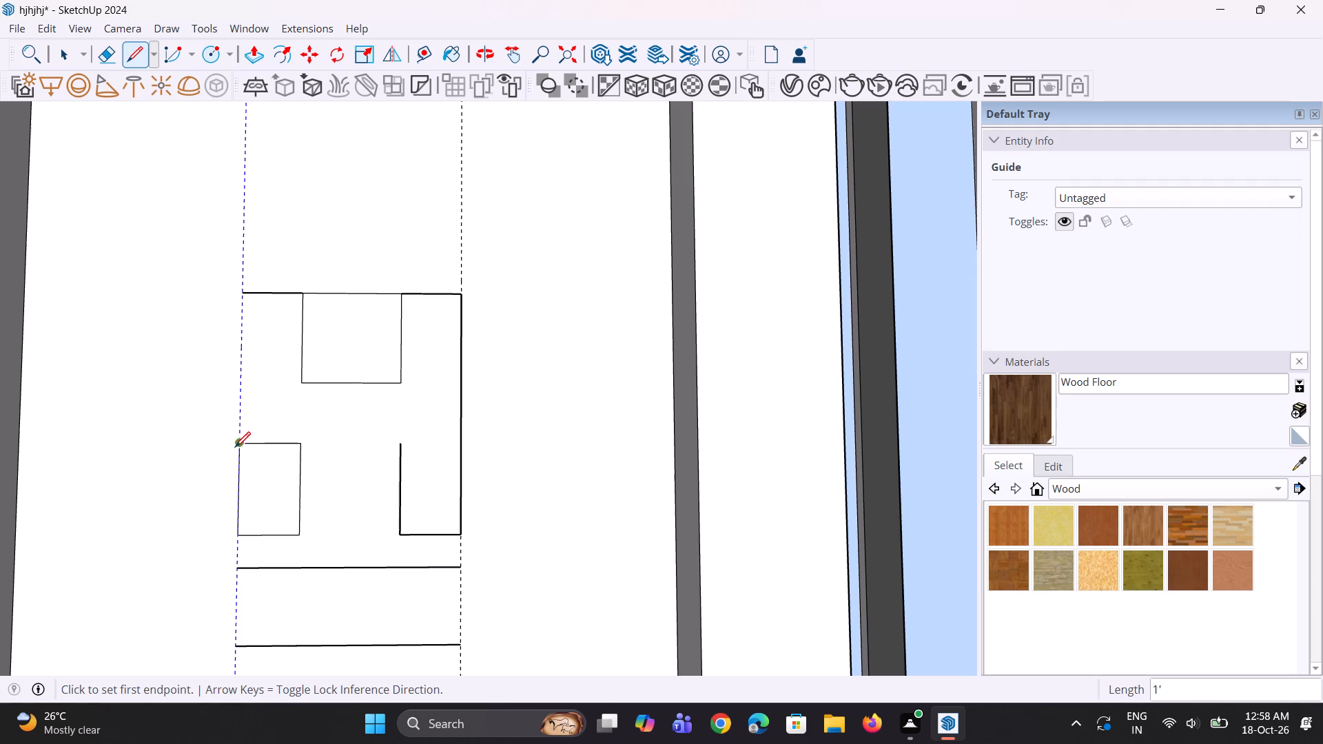
# Close the H outline with a 2'6" left outer edge and a crossbar edge joining the tops of the lower legs' inner edges.
pyautogui.click(235, 447)
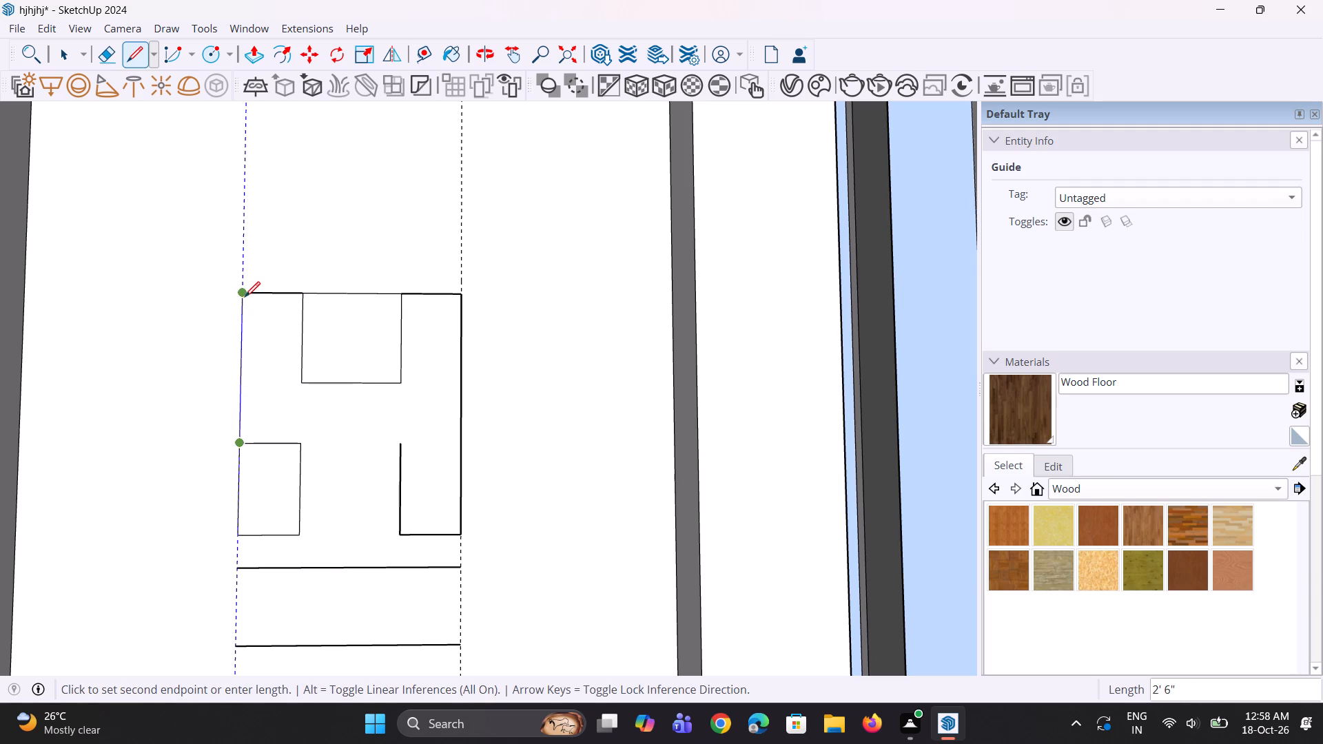
pyautogui.click(245, 296)
pyautogui.click(296, 446)
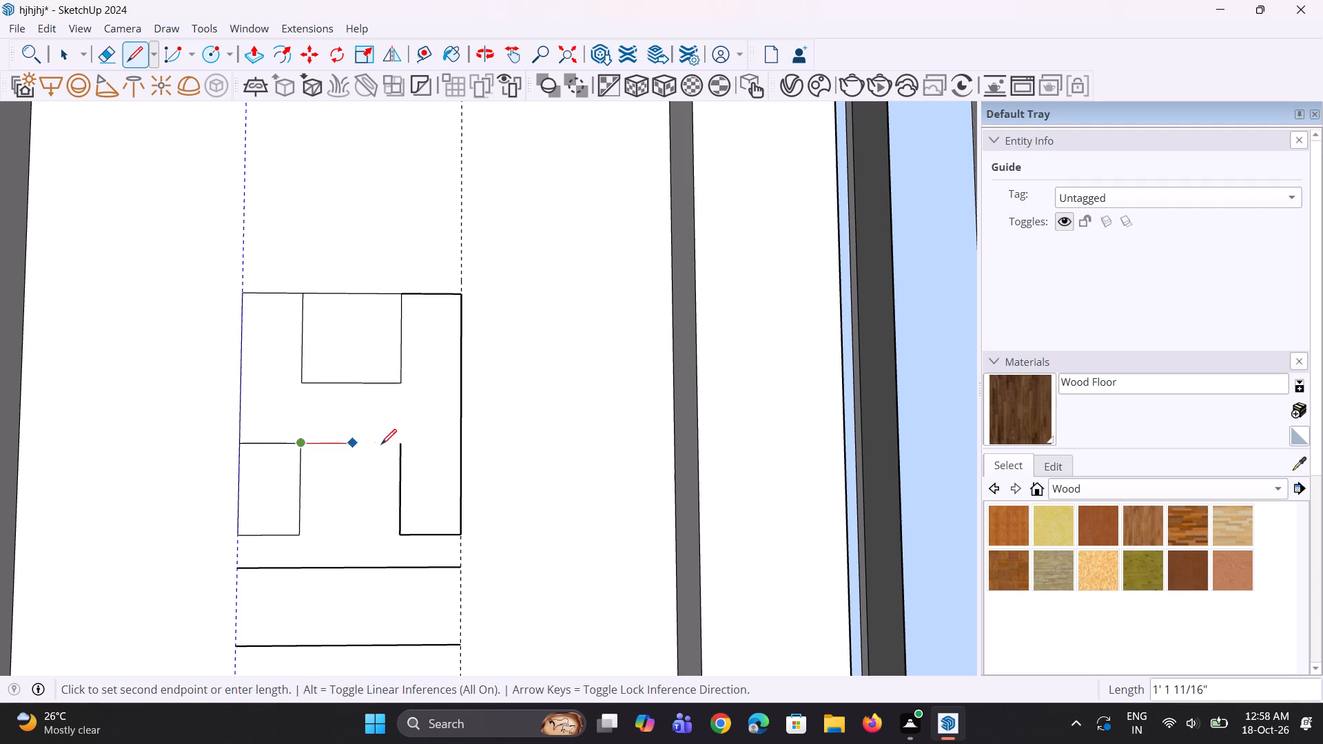
pyautogui.click(404, 444)
# Erase the edge separating the lower left leg from the crossbar of the H.
pyautogui.scroll(2, 302, 455)
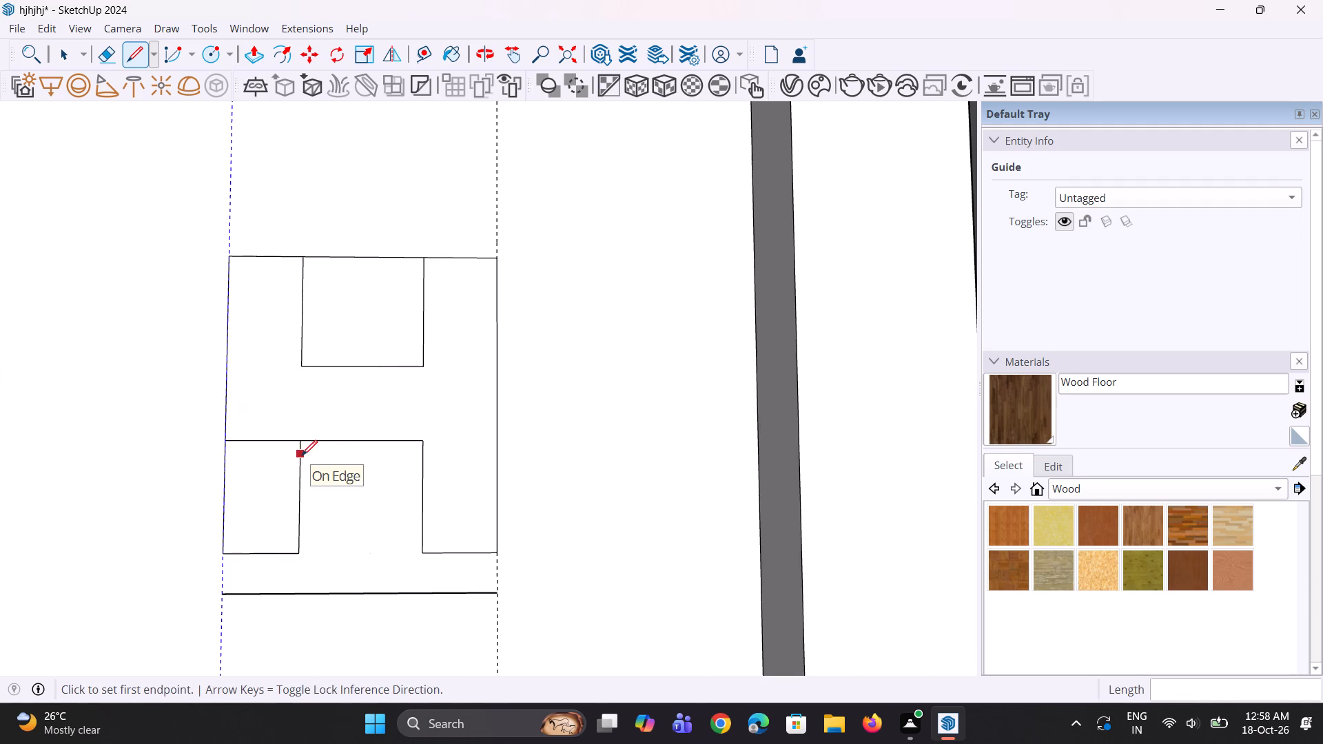
pyautogui.press('e')
pyautogui.click(274, 442)
# Examine the finished H outline and the empty letter spaces below it on the facade panel.
pyautogui.scroll(-4, 306, 511)
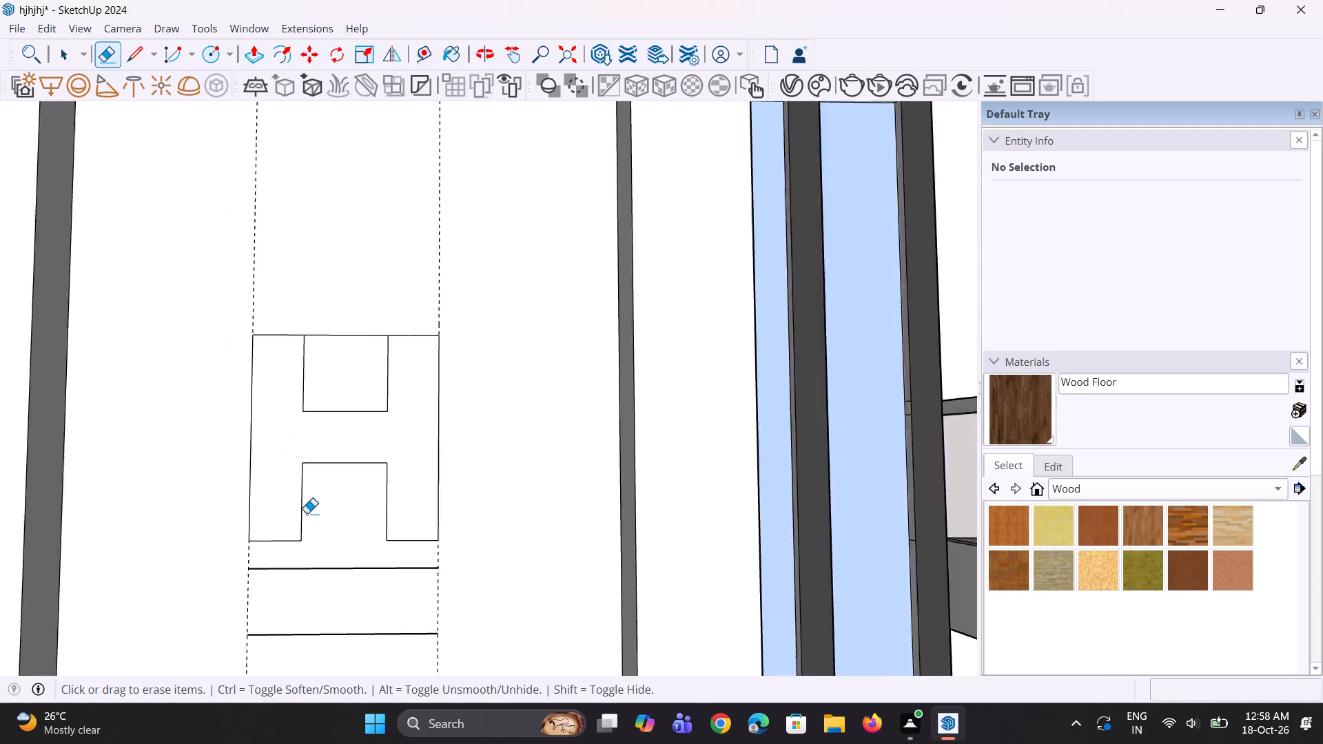
pyautogui.moveTo(333, 533); pyautogui.dragTo(329, 515, button='middle')
pyautogui.scroll(1, 336, 510)
pyautogui.press('space')
pyautogui.scroll(-9, 343, 505)
pyautogui.press('space')
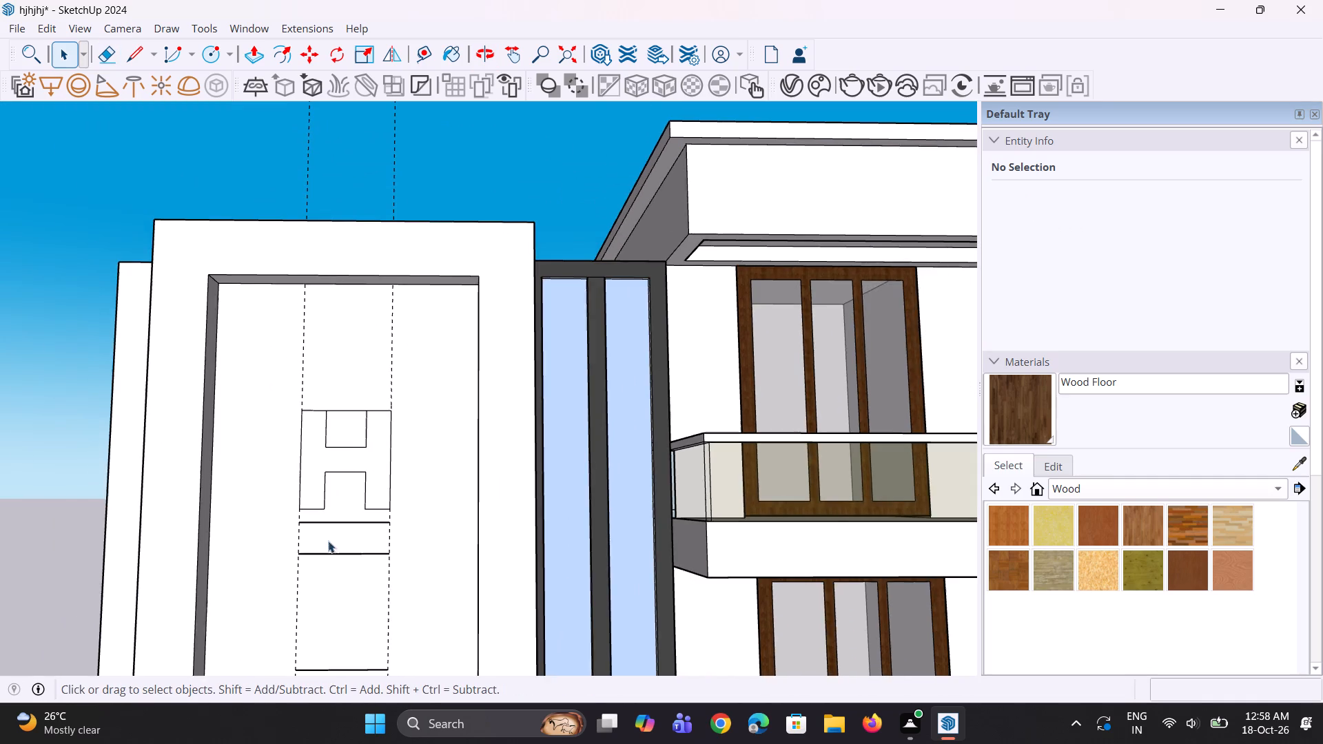
pyautogui.scroll(-4, 335, 503)
pyautogui.scroll(6, 322, 602)
pyautogui.scroll(-8, 336, 457)
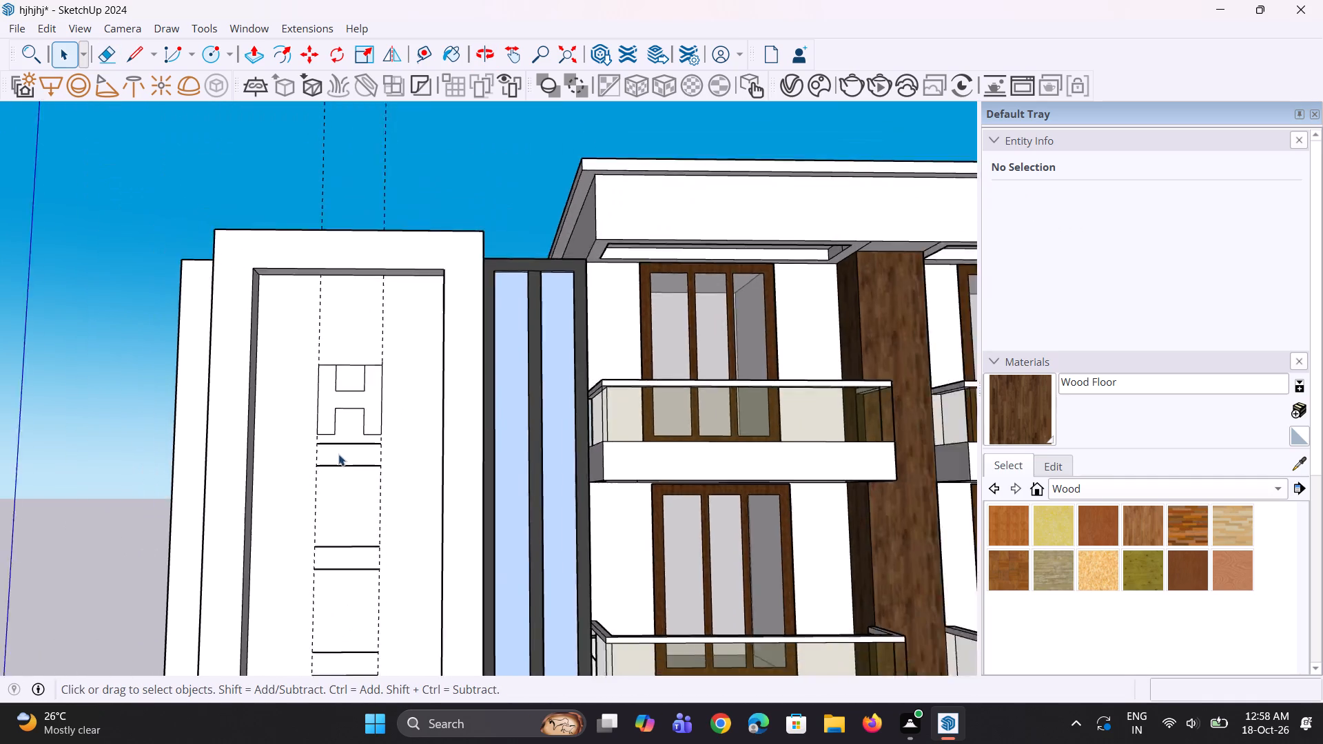
pyautogui.scroll(10, 325, 598)
pyautogui.moveTo(334, 512); pyautogui.dragTo(337, 539, button='middle')
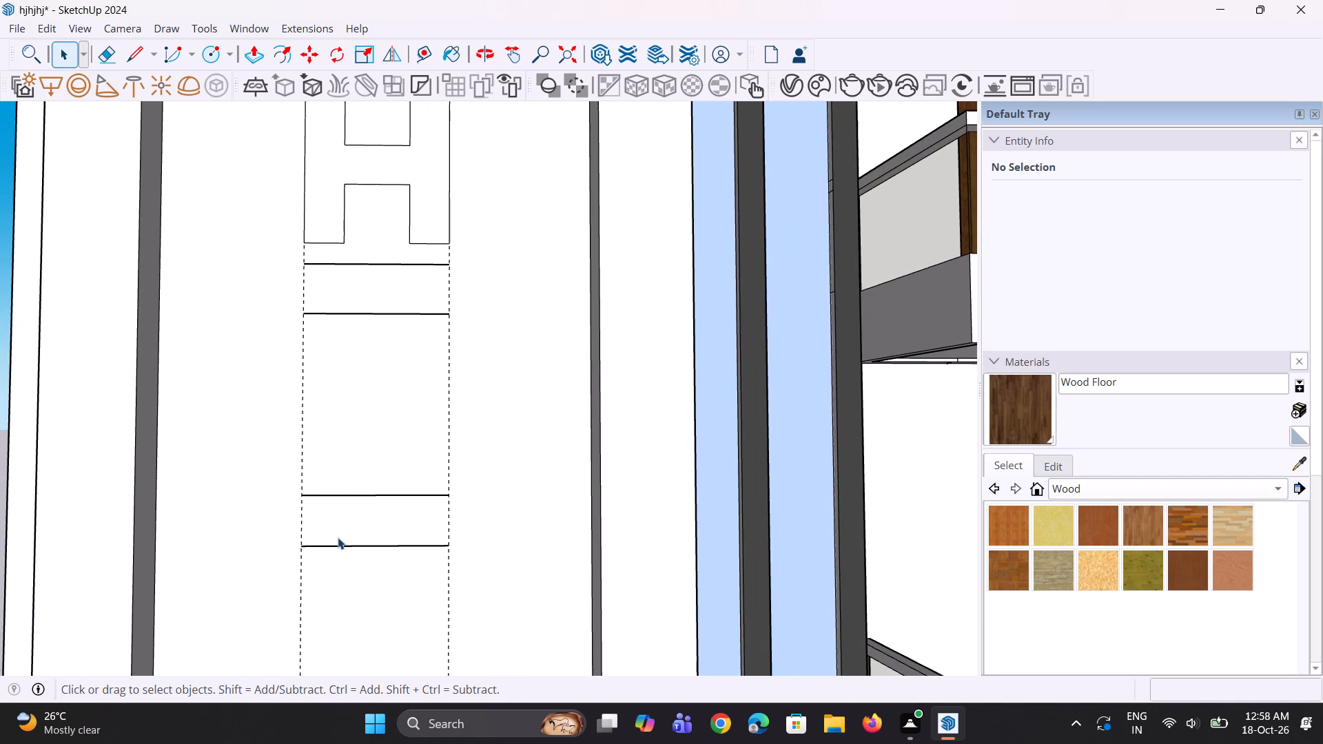
pyautogui.scroll(-4, 339, 610)
pyautogui.scroll(1, 340, 487)
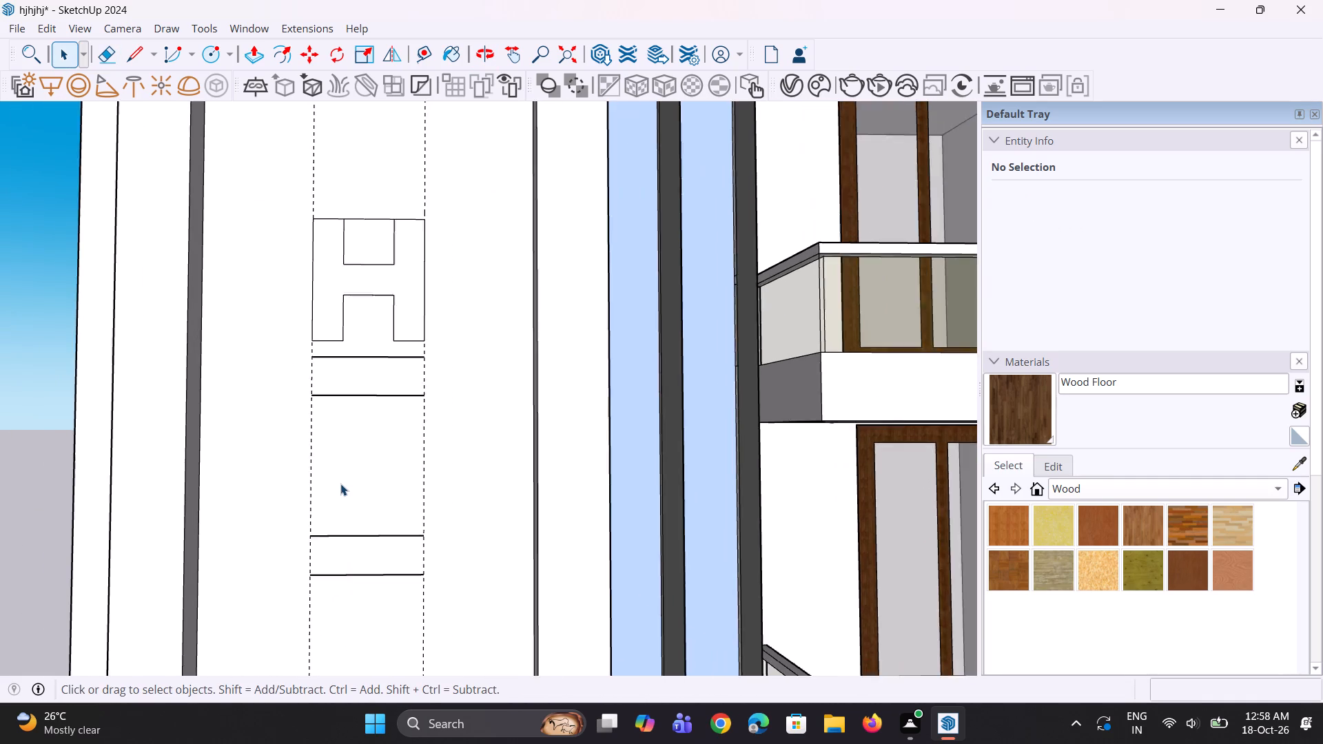
pyautogui.scroll(1, 340, 484)
pyautogui.scroll(-3, 354, 537)
pyautogui.scroll(2, 369, 464)
pyautogui.scroll(-1, 357, 468)
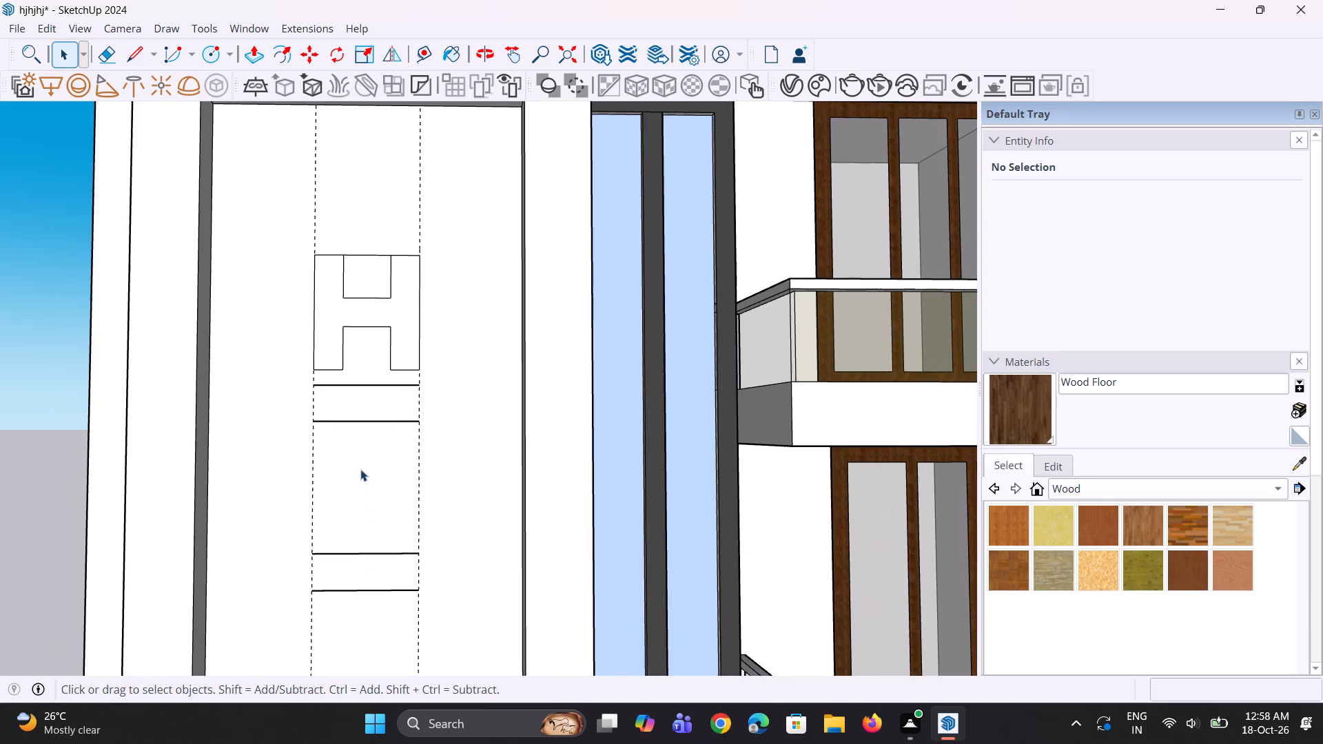
pyautogui.scroll(2, 411, 271)
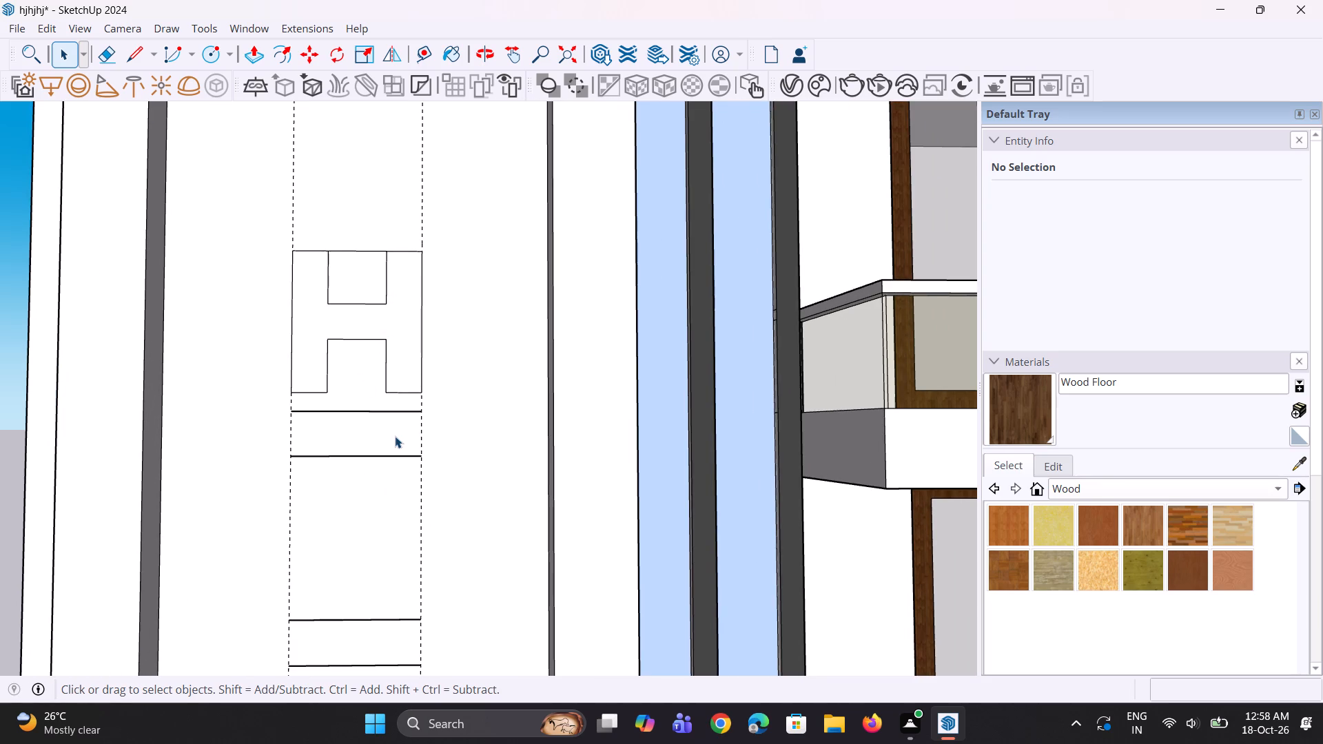
# Draw a circle with a radius of about 2' 3" in the letter space below the H, centred under its crossbar.
pyautogui.press('c')
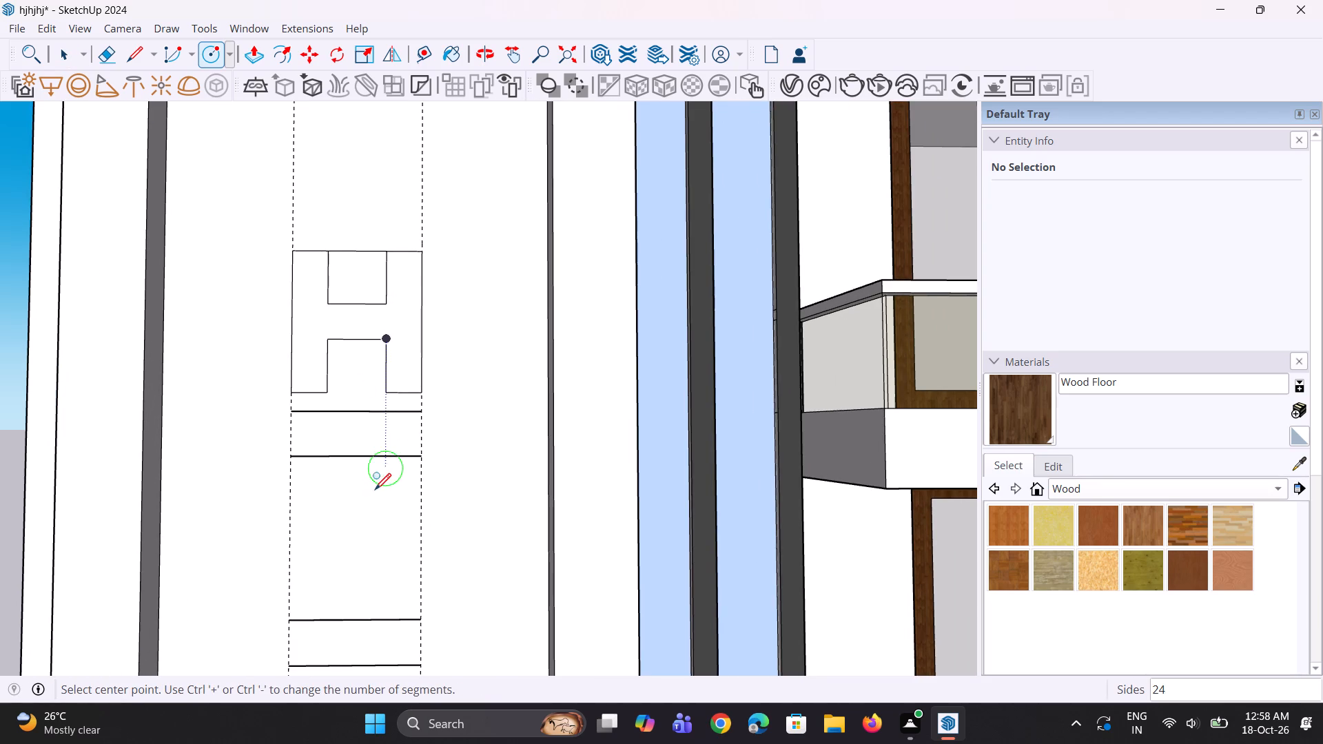
pyautogui.scroll(-4, 395, 455)
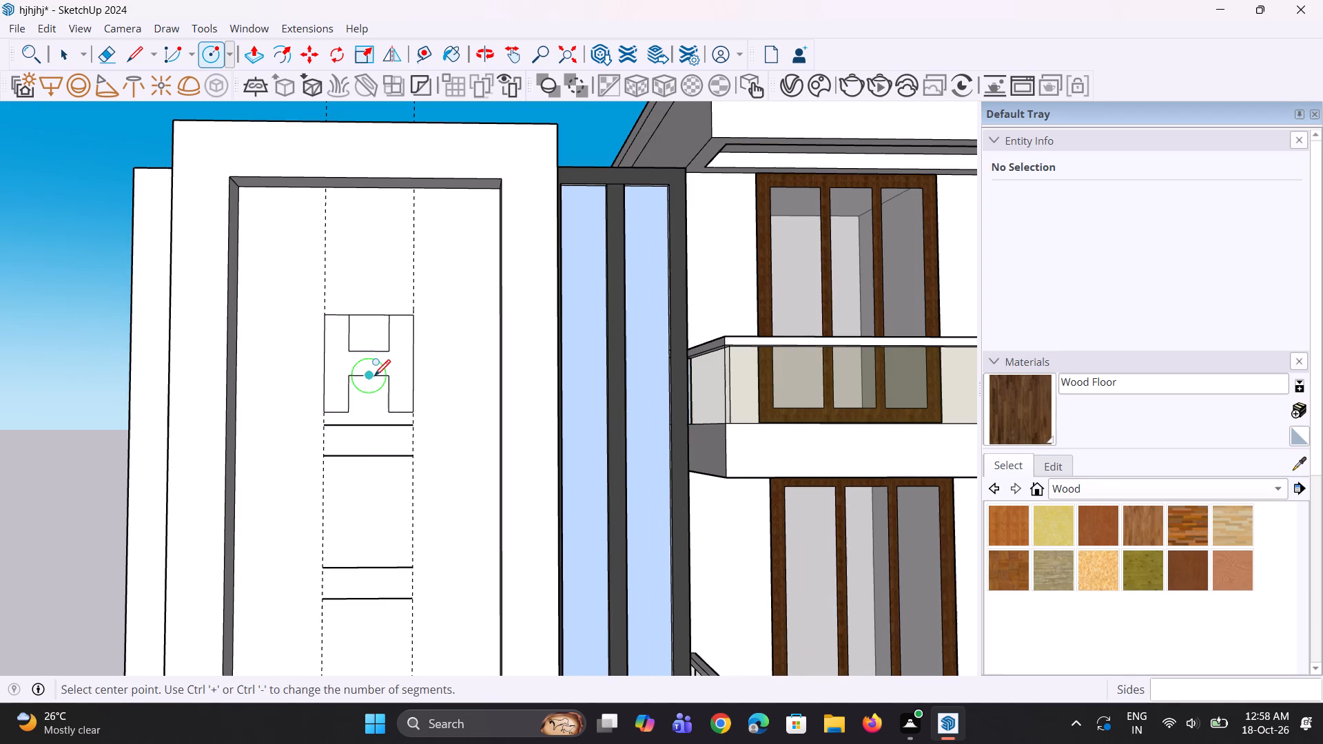
pyautogui.click(365, 516)
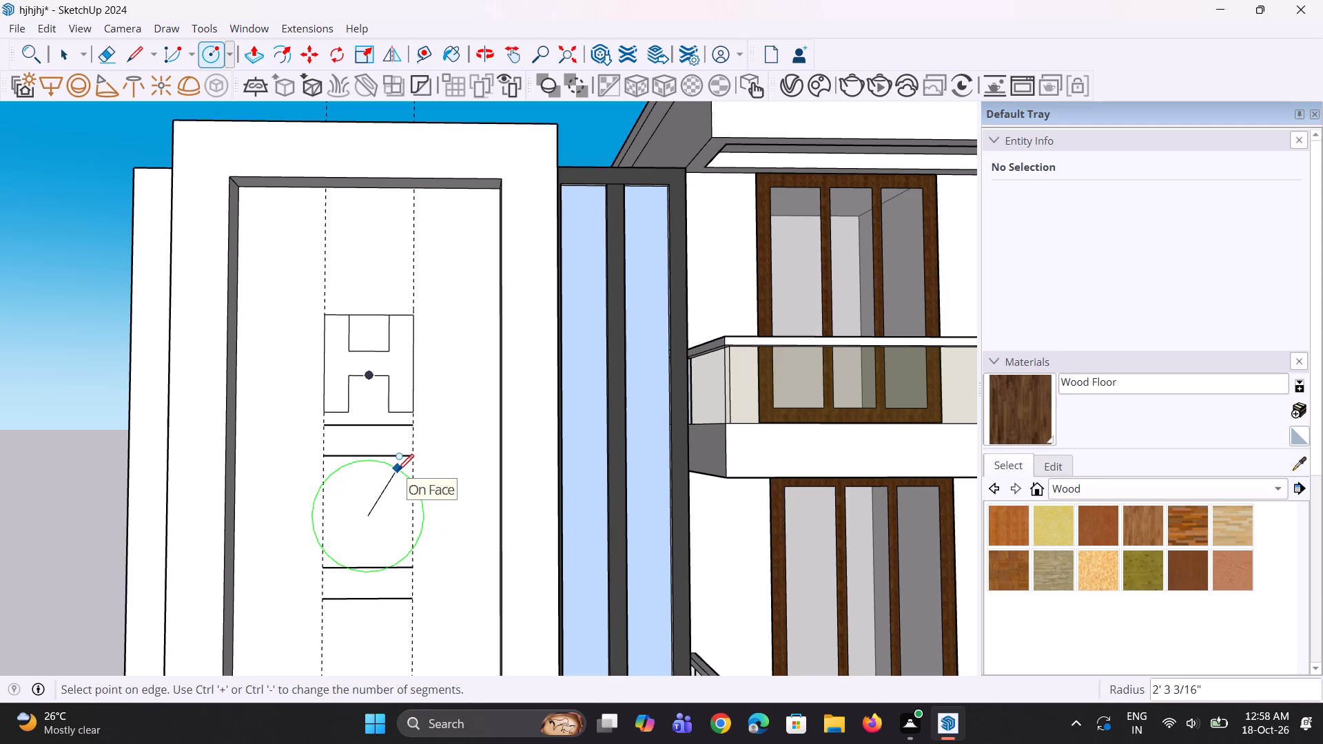
pyautogui.click(398, 472)
pyautogui.press('space')
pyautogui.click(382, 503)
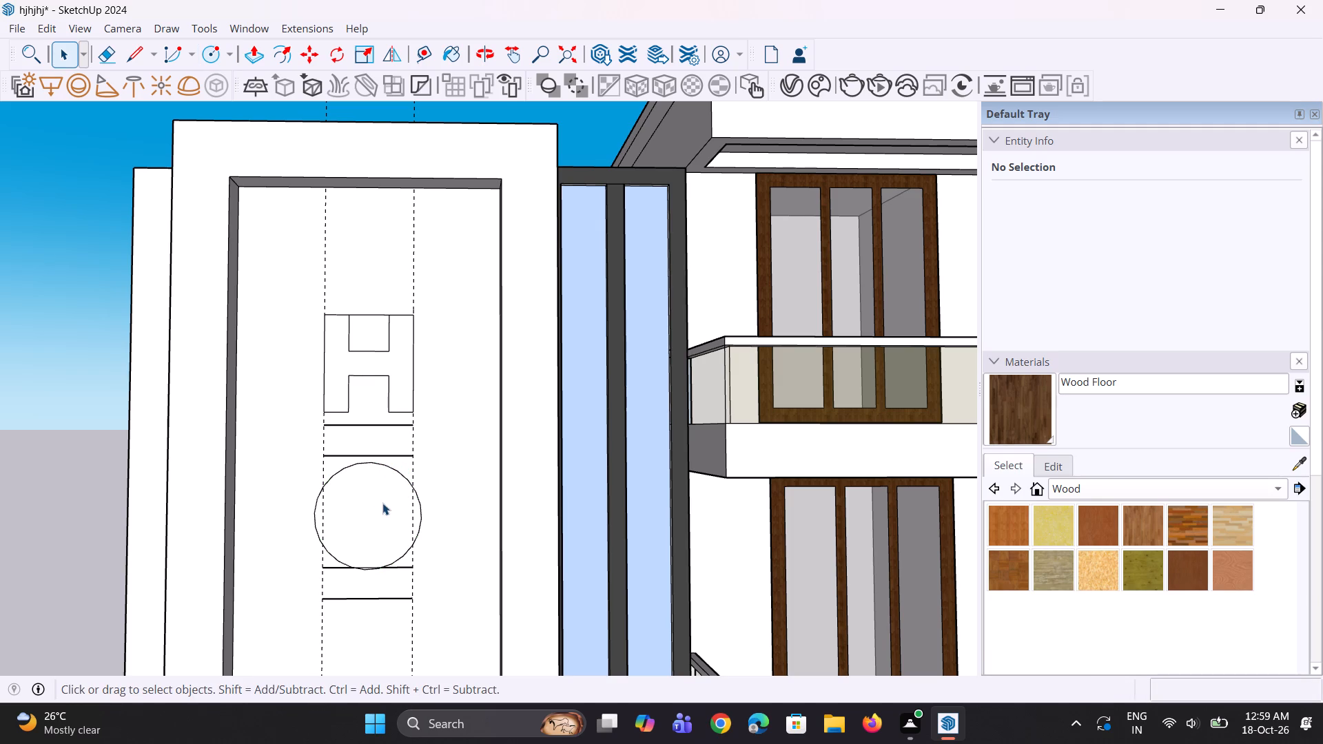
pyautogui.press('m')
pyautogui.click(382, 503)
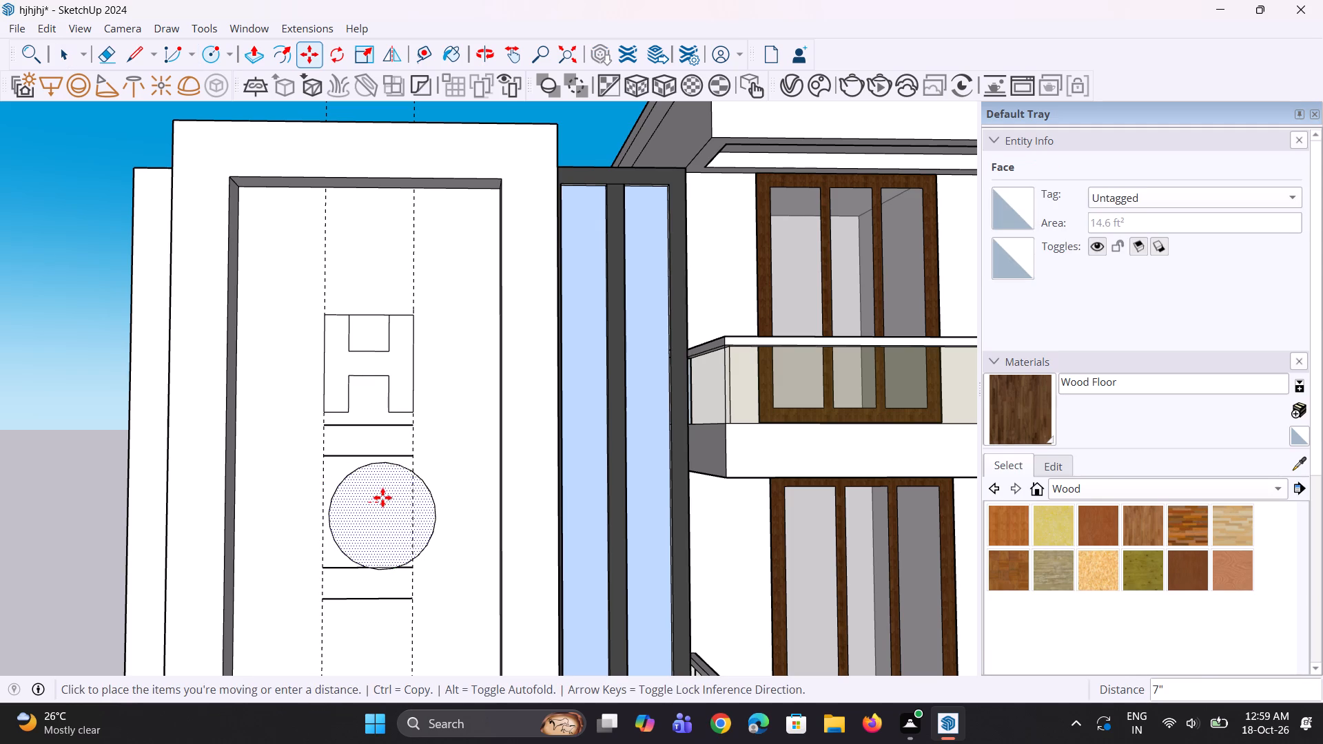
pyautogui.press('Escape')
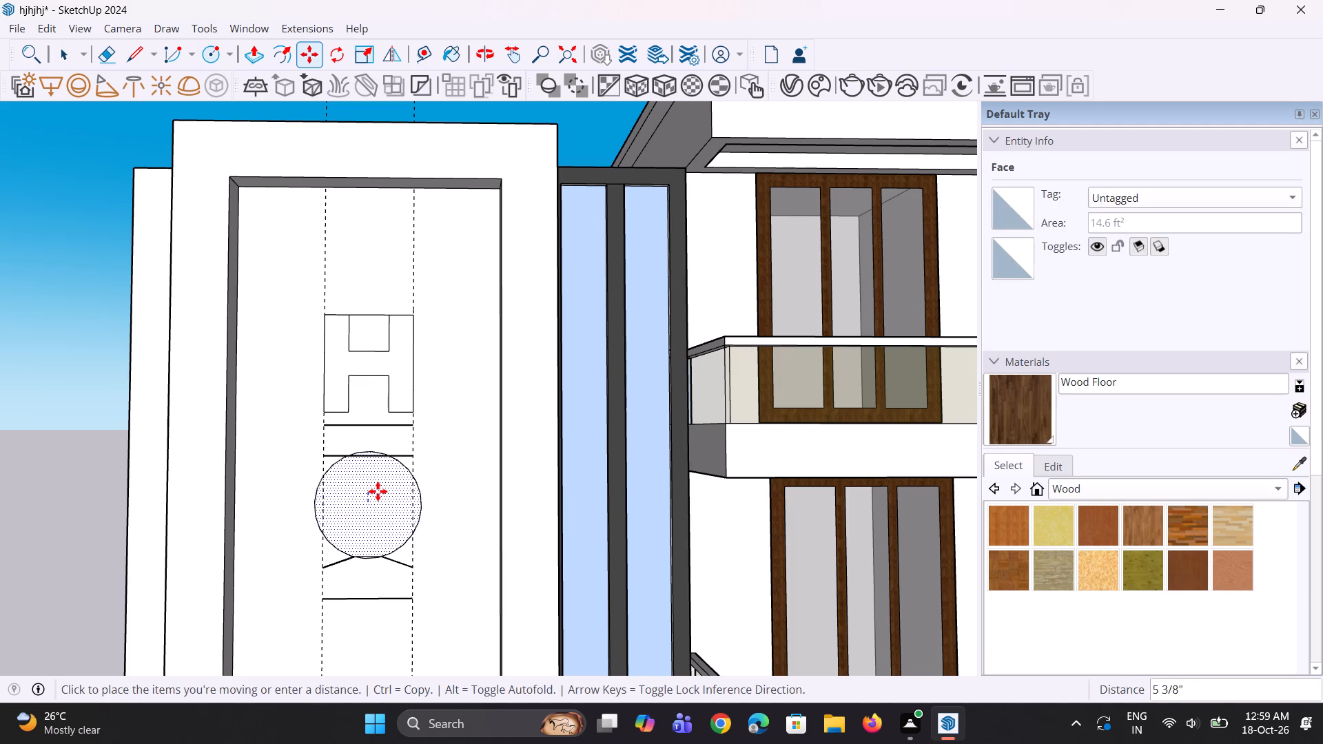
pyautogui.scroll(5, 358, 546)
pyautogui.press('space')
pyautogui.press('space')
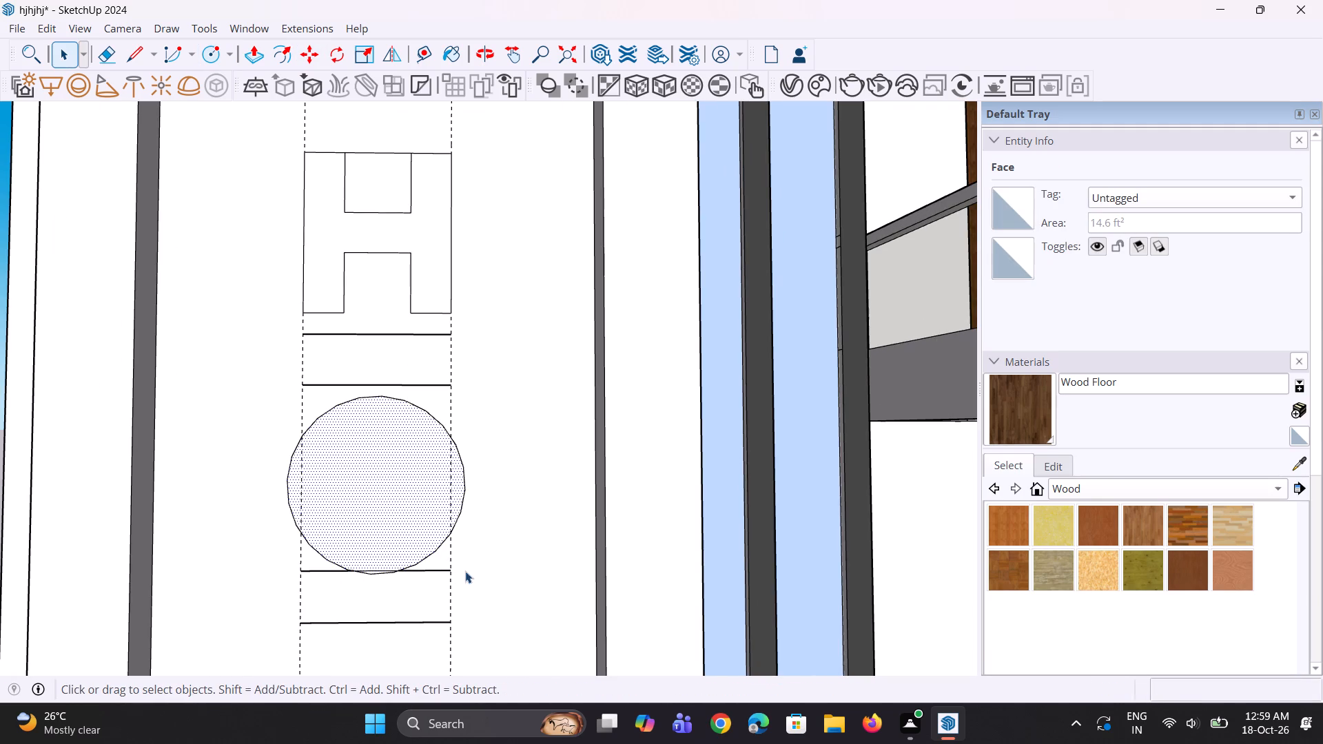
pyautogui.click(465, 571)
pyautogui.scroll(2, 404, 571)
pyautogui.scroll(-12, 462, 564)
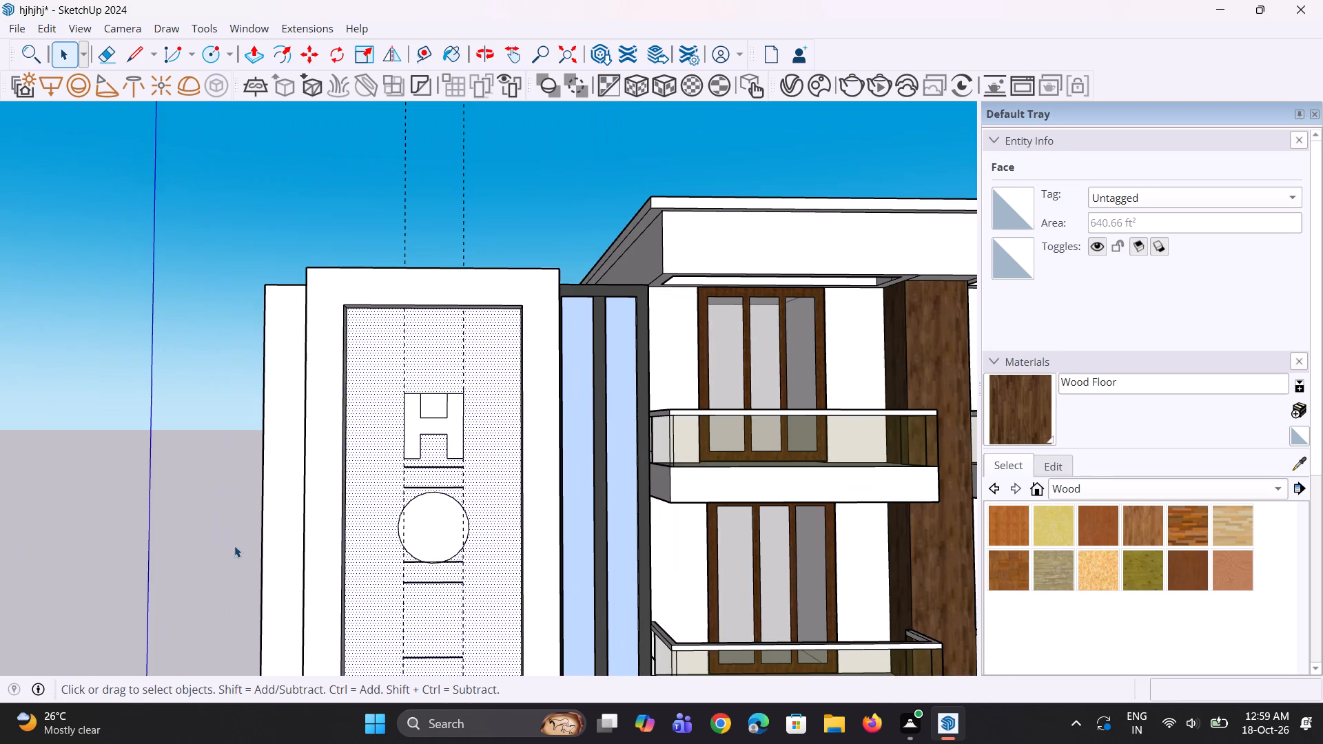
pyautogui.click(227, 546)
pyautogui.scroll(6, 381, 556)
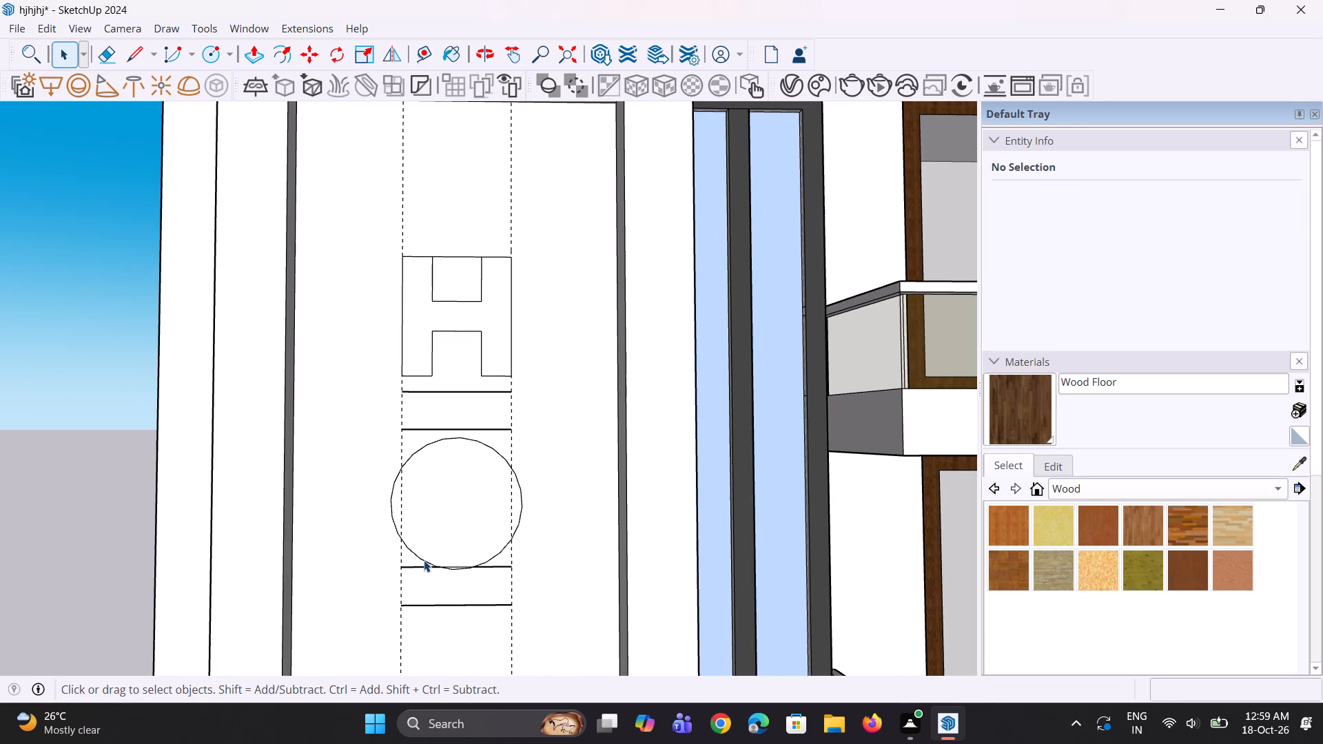
# Erase all three pieces of the horizontal line that crosses the bottom of the circle.
pyautogui.click(424, 560)
pyautogui.scroll(4, 442, 574)
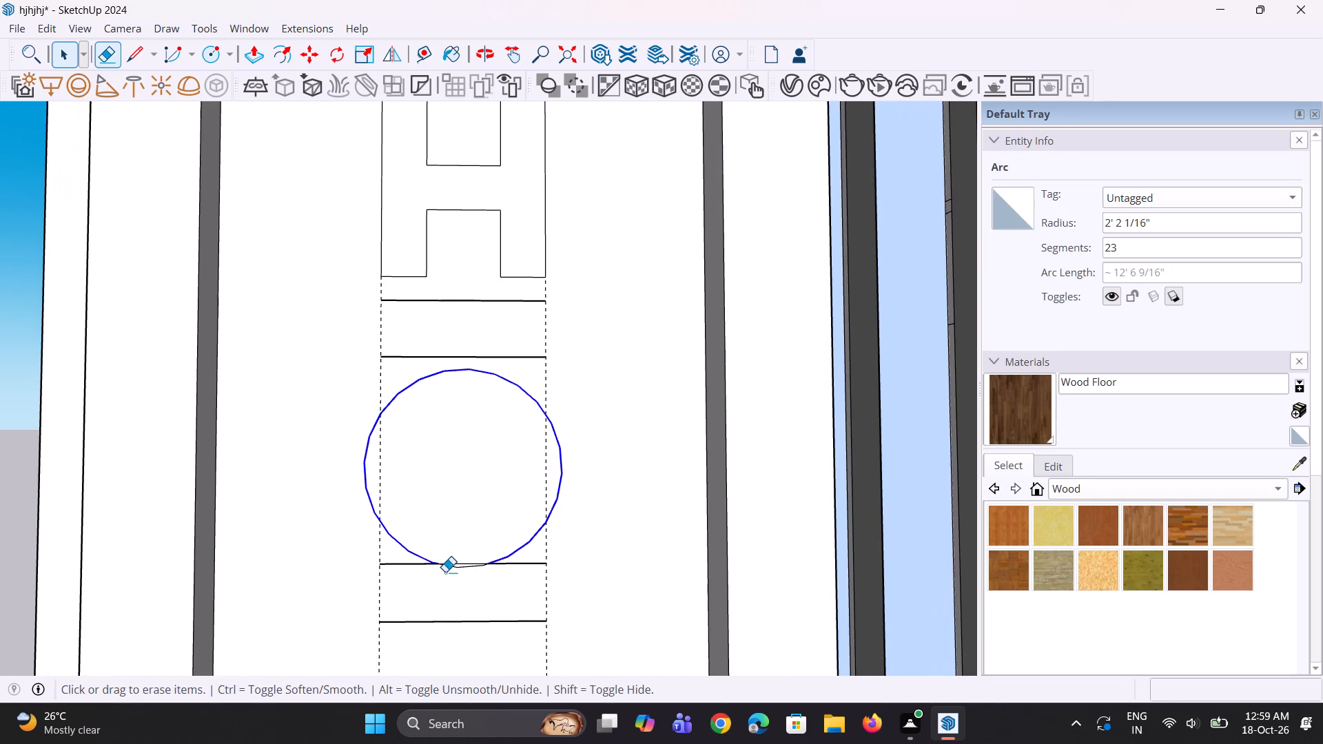
pyautogui.press('e')
pyautogui.scroll(1, 445, 572)
pyautogui.click(464, 563)
pyautogui.scroll(2, 424, 567)
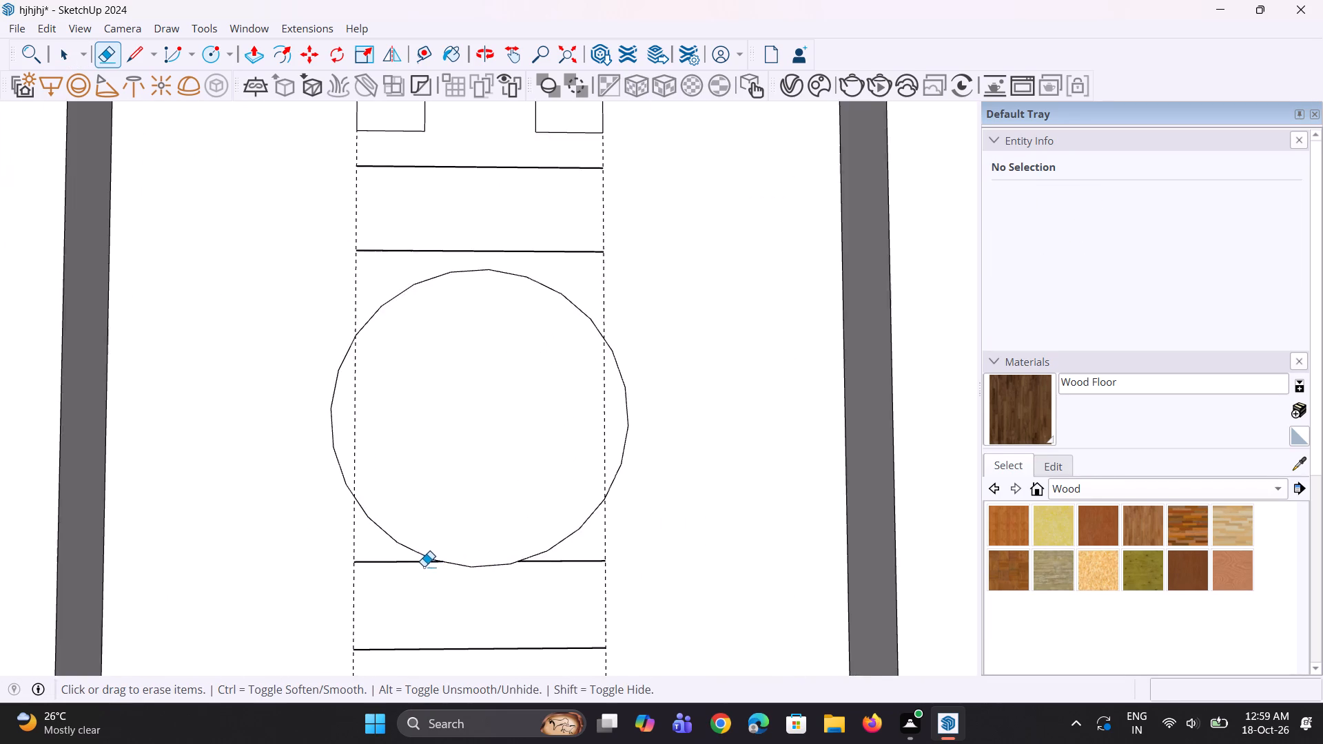
pyautogui.scroll(5, 424, 566)
pyautogui.click(428, 564)
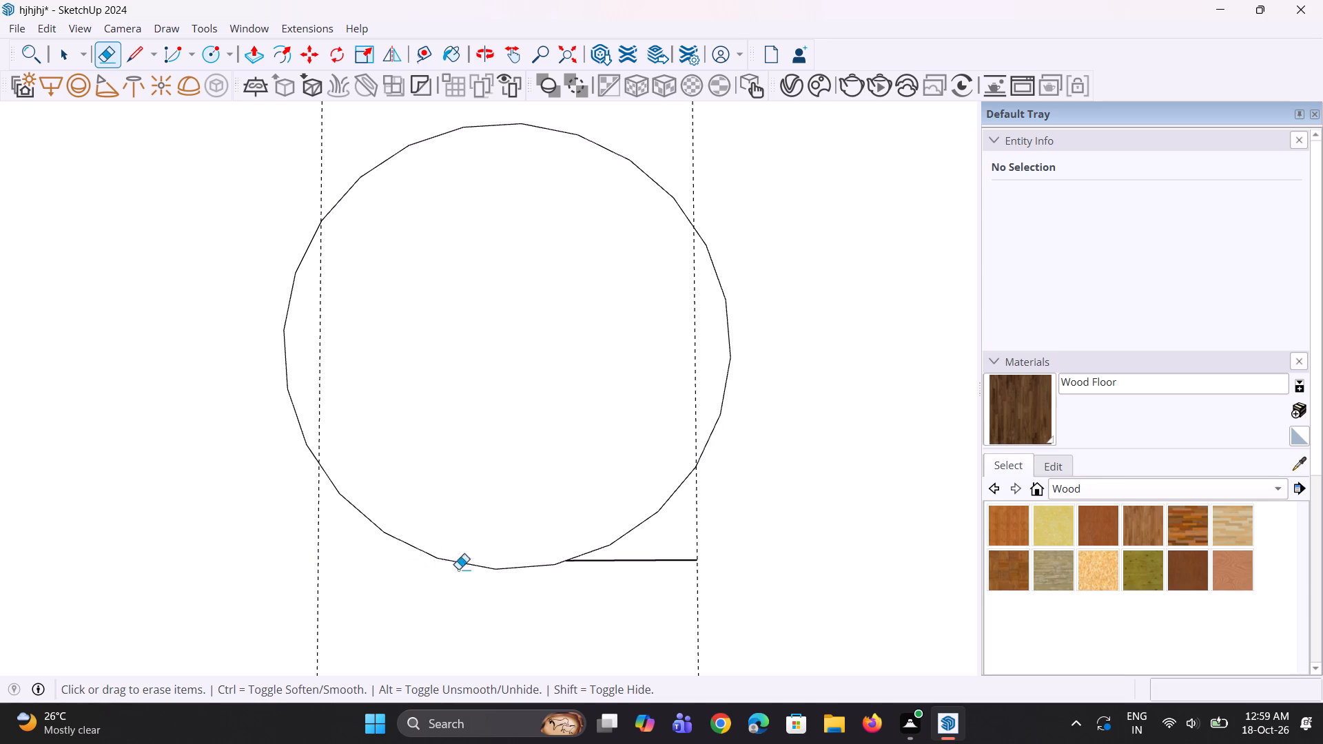
pyautogui.click(609, 563)
pyautogui.scroll(-3, 544, 564)
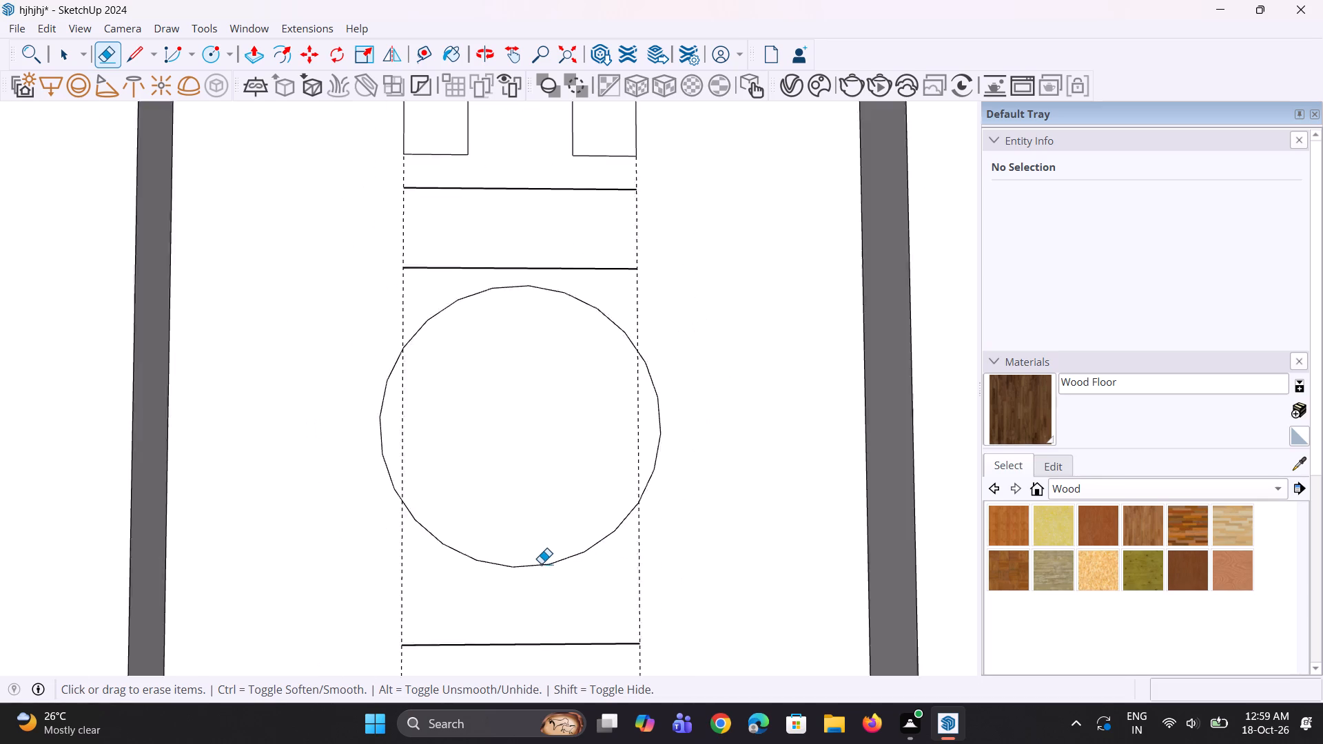
# Smooth the circle below the H by setting its segment count to 56.
pyautogui.scroll(-7, 541, 564)
pyautogui.press('space')
pyautogui.click(516, 559)
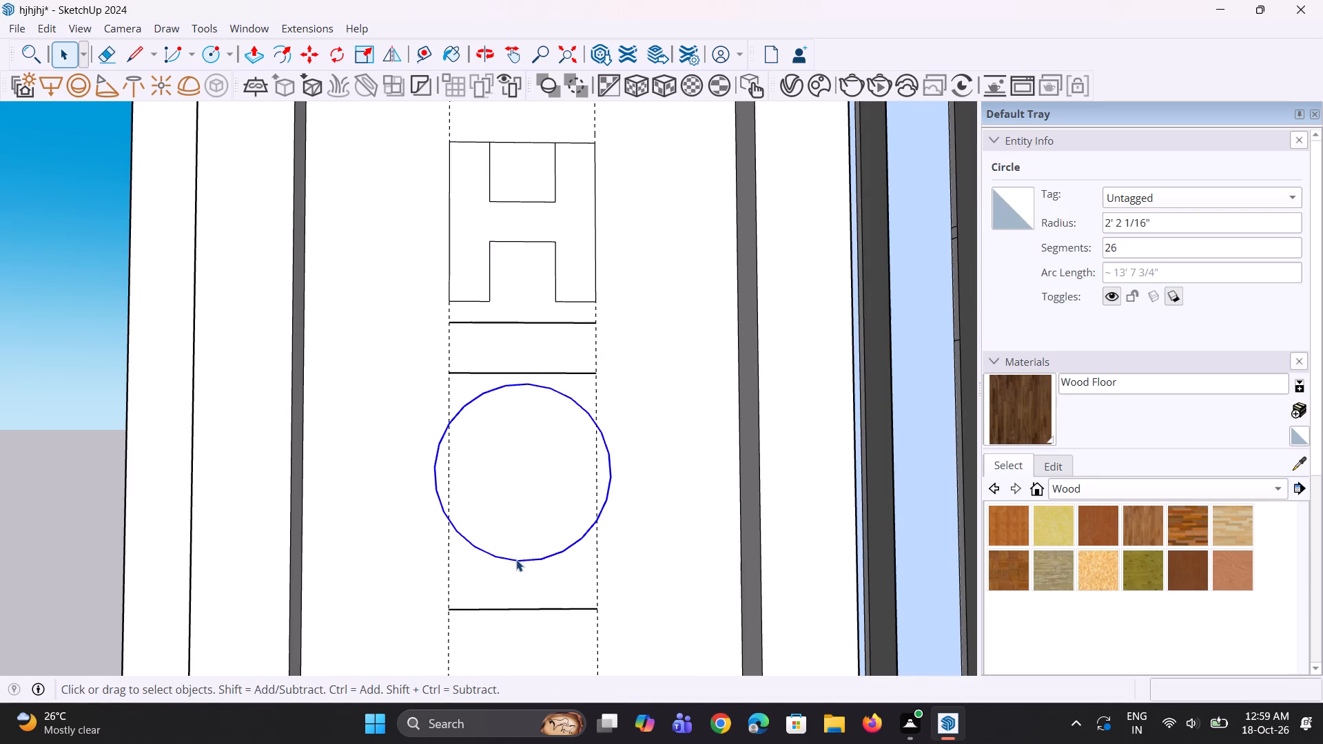
pyautogui.scroll(-6, 516, 559)
pyautogui.scroll(2, 520, 557)
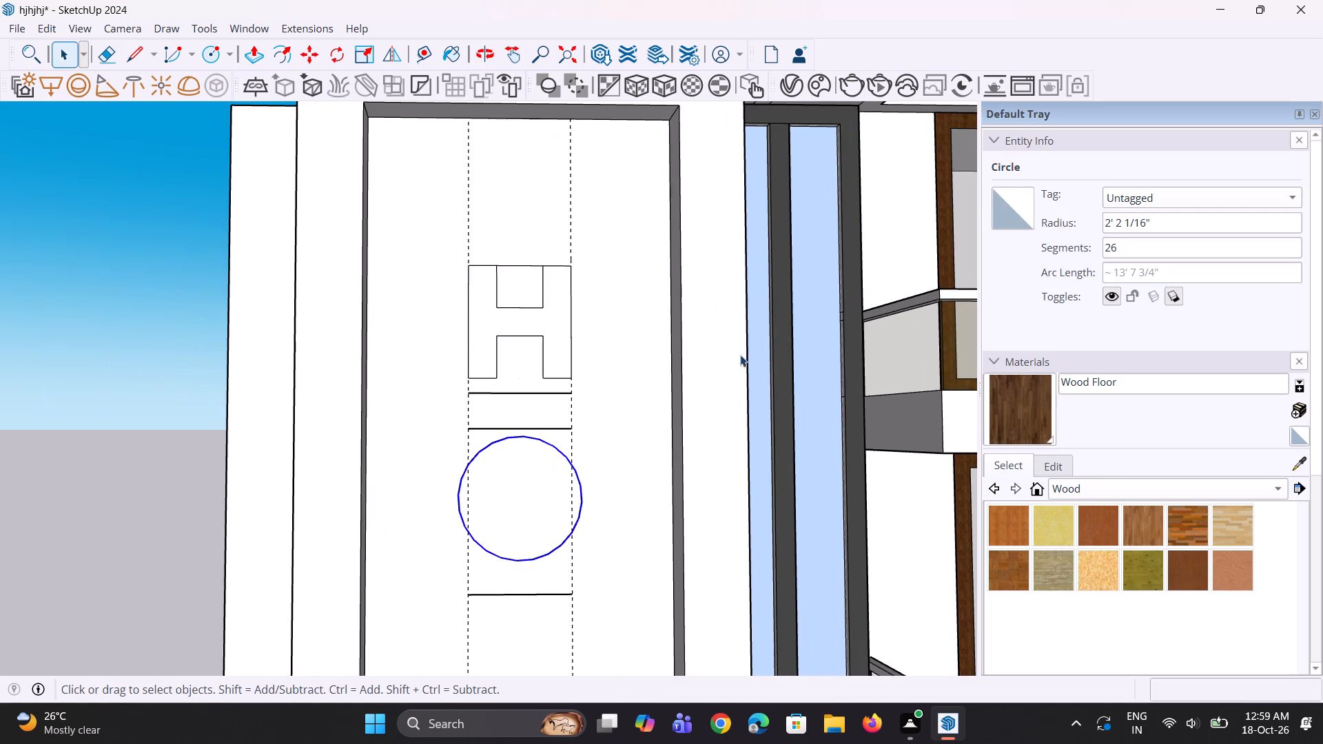
pyautogui.click(1106, 250)
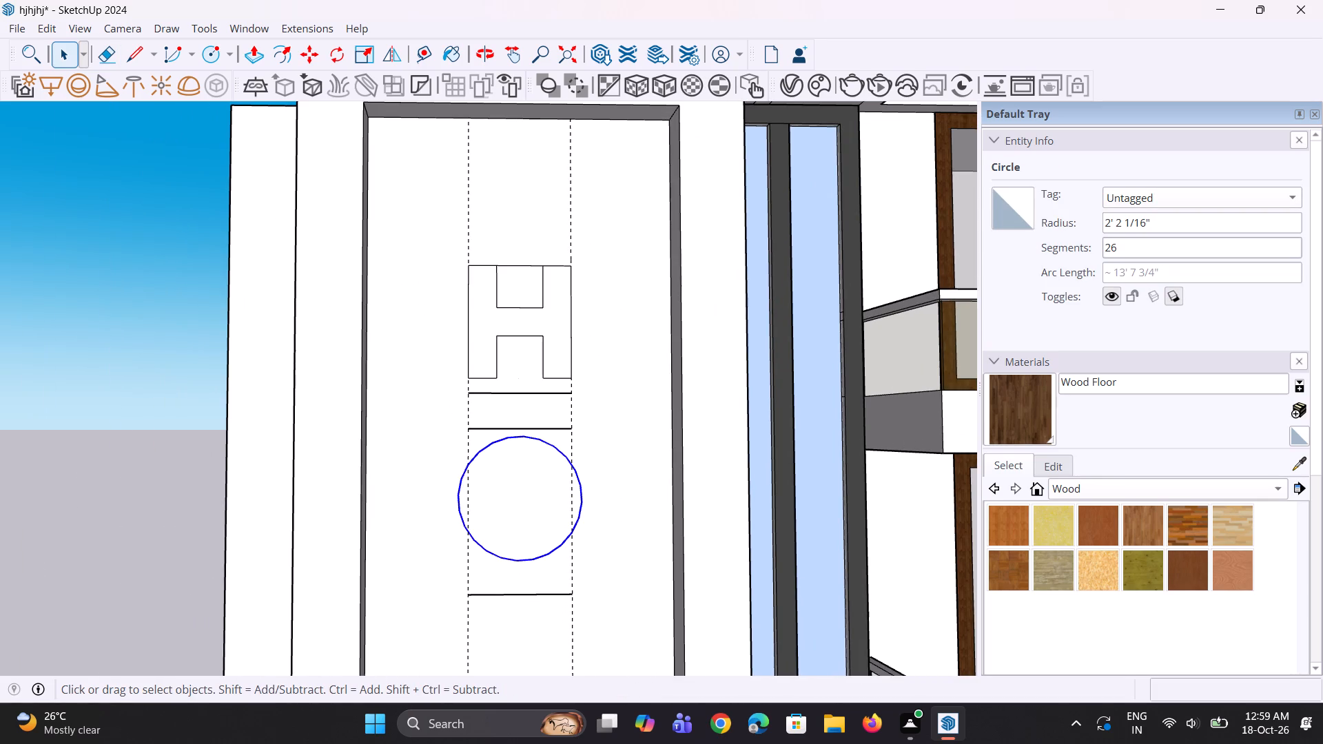
pyautogui.click(1111, 249)
pyautogui.press('BackSpace')
pyautogui.press('5')
pyautogui.press('Return')
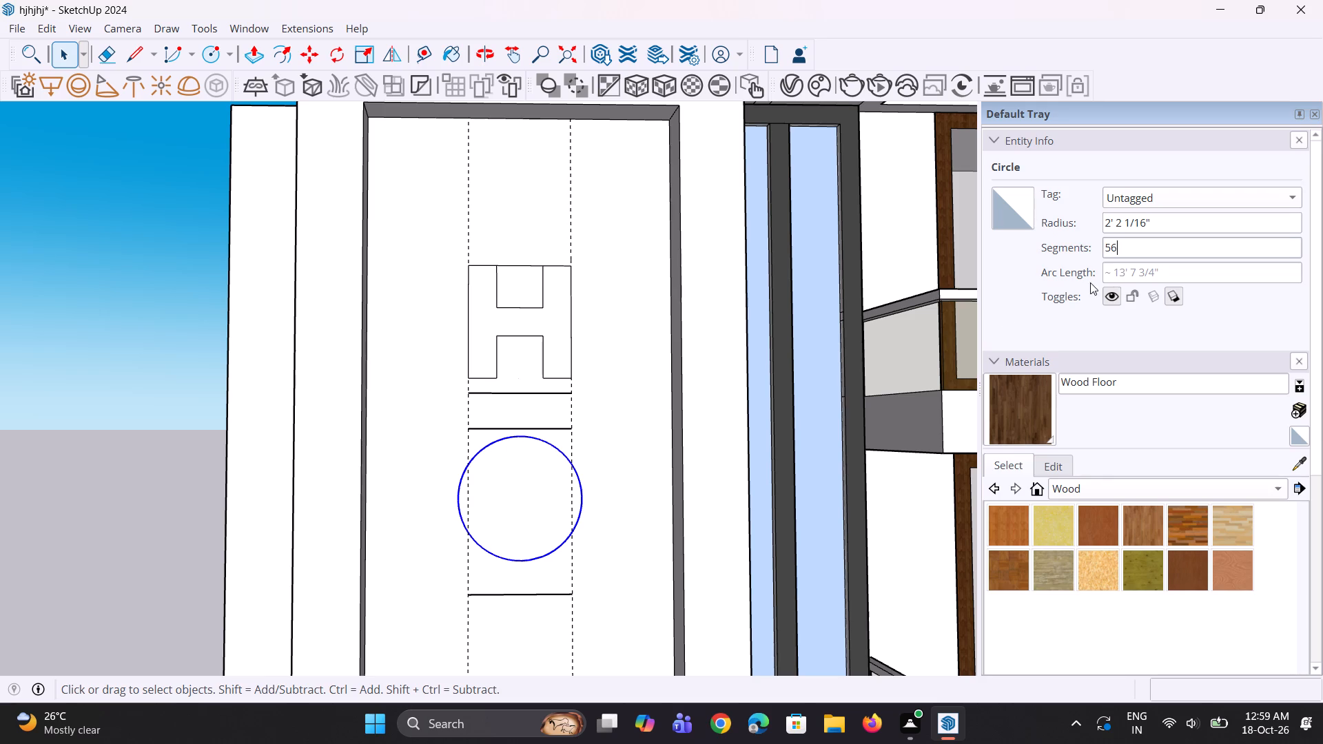
# Offset the circle's face inward by about 4 5/8" to form the ring of the letter O.
pyautogui.scroll(-2, 521, 510)
pyautogui.click(516, 512)
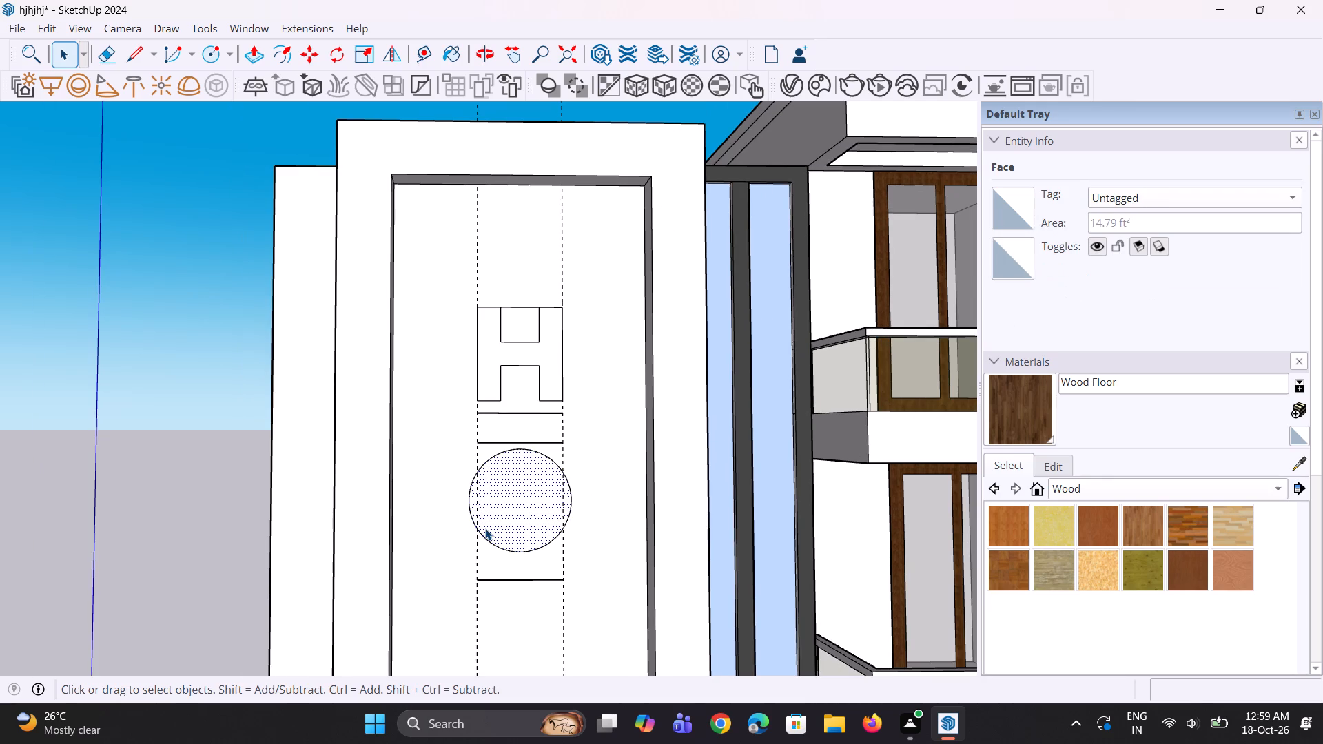
pyautogui.press('f')
pyautogui.click(476, 528)
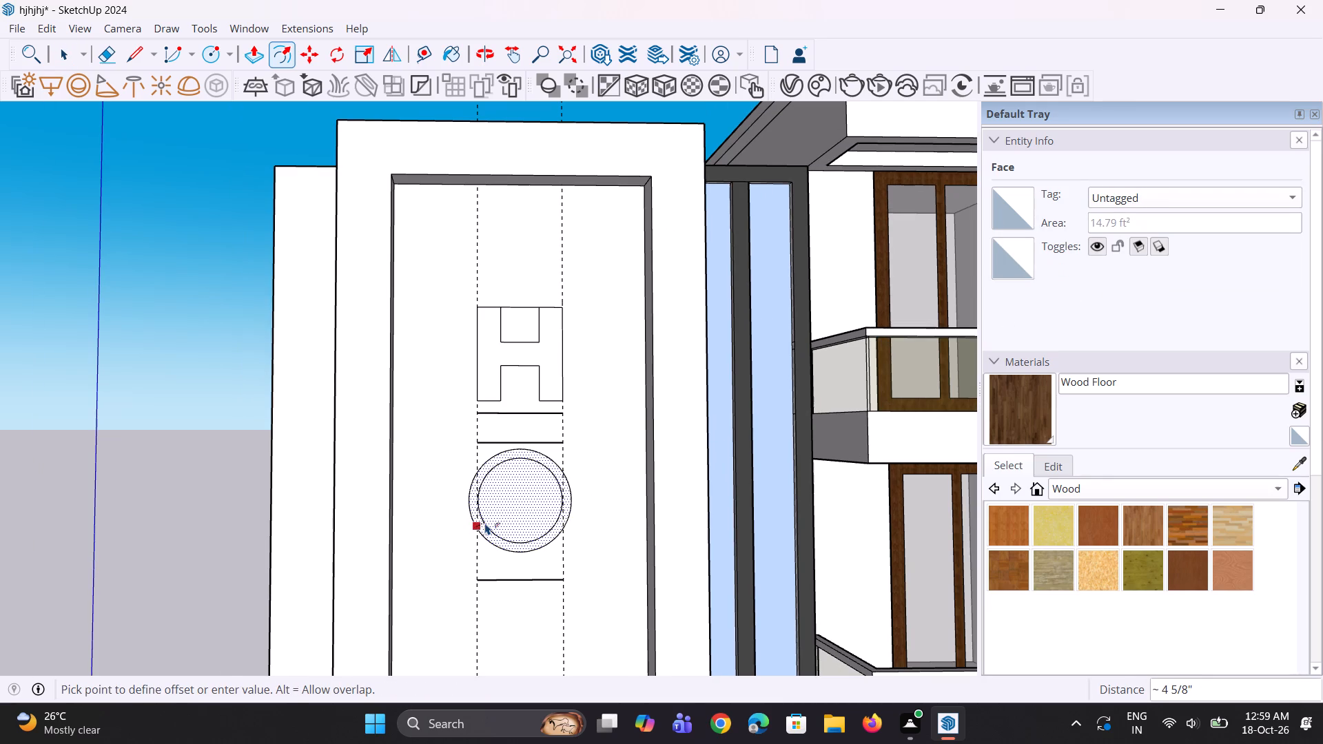
pyautogui.click(485, 523)
pyautogui.press('space')
pyautogui.press('space')
pyautogui.click(251, 464)
pyautogui.scroll(-4, 261, 440)
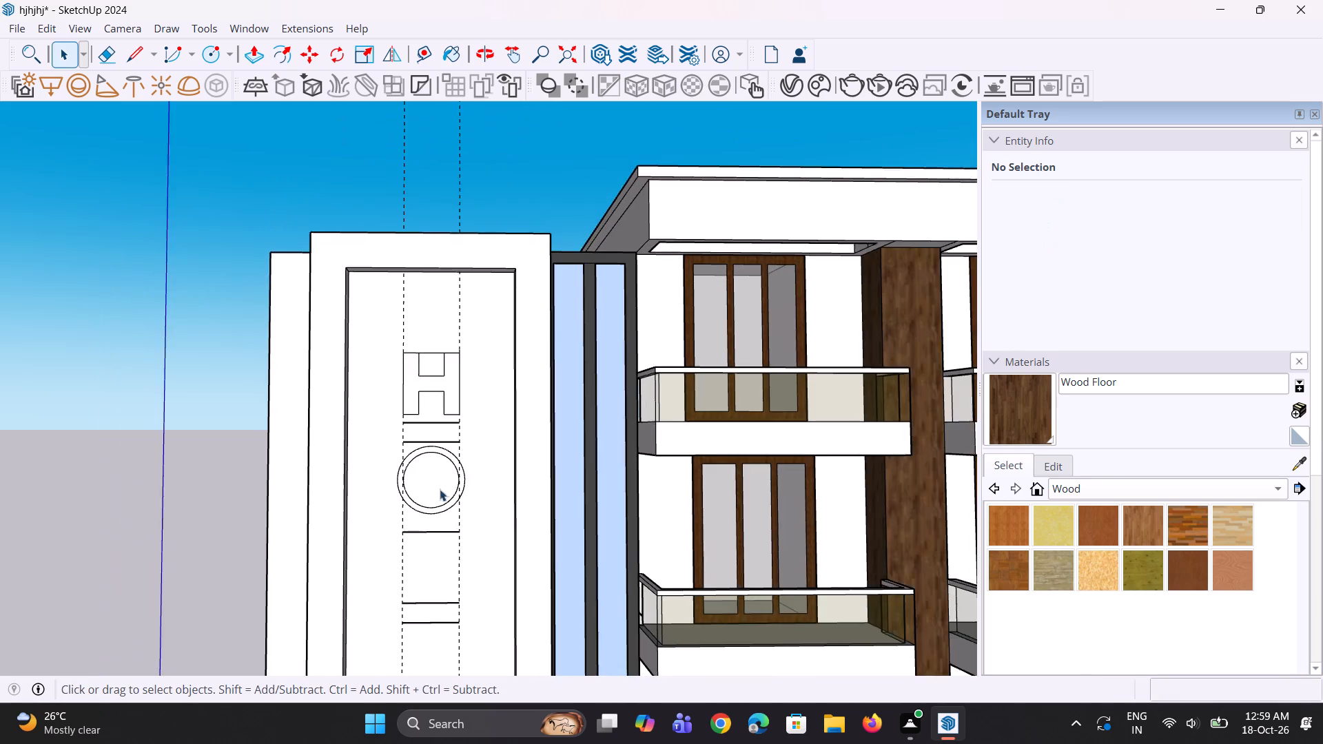
# Start a T in the letter space below the O with a 1' vertical edge down the left guide from its top line.
pyautogui.scroll(5, 481, 505)
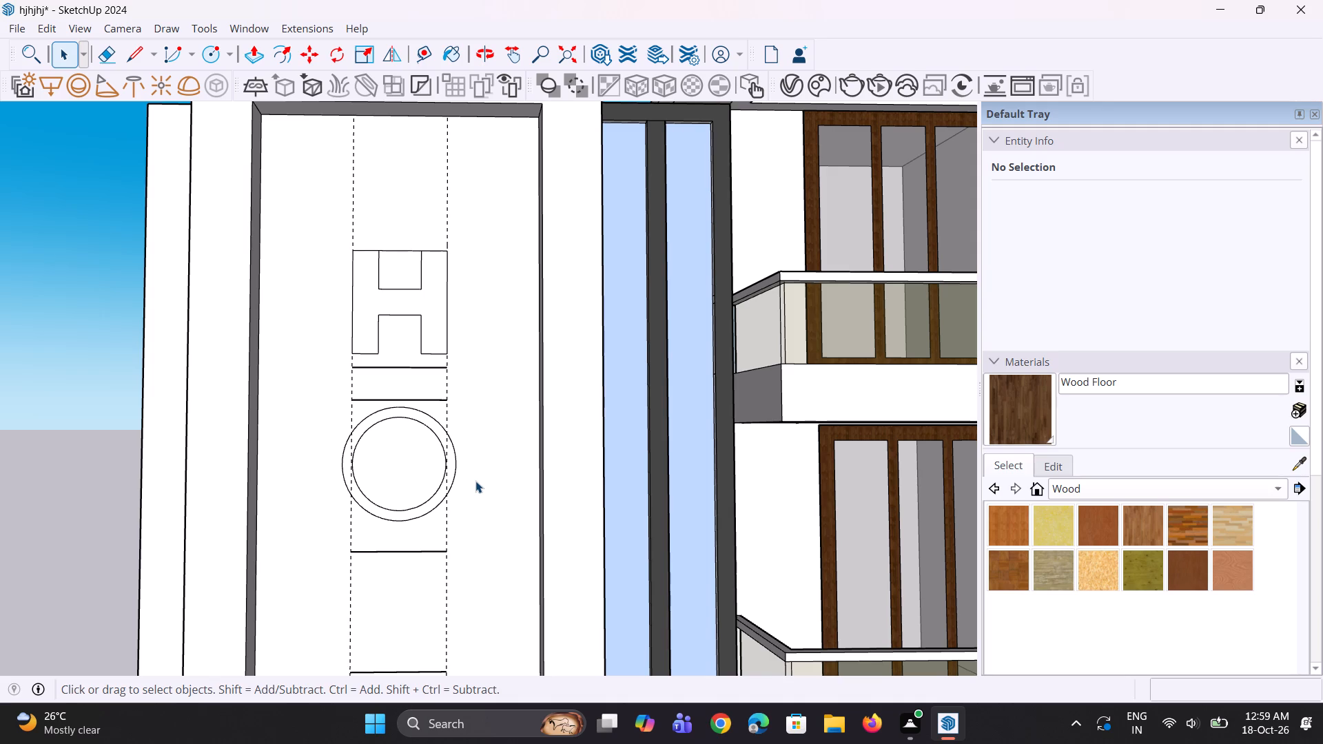
pyautogui.scroll(-4, 416, 420)
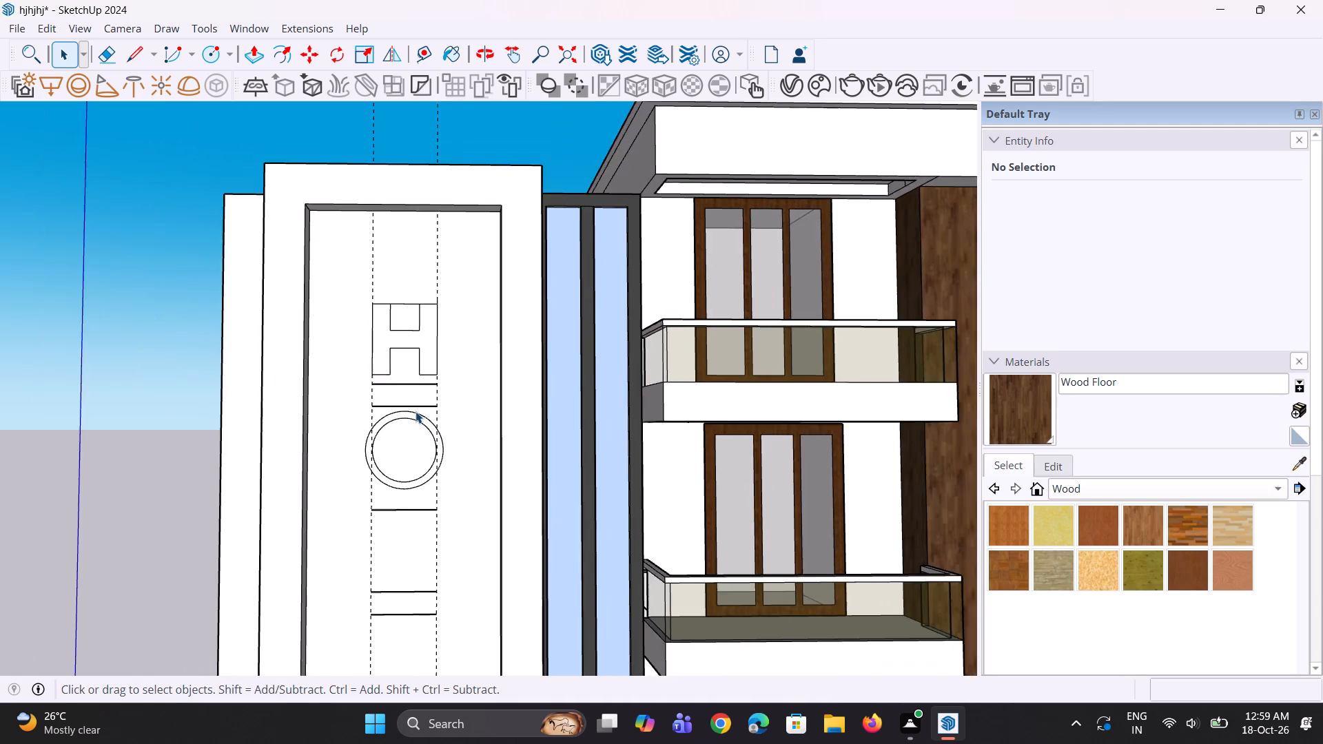
pyautogui.scroll(-4, 416, 411)
pyautogui.moveTo(407, 541); pyautogui.dragTo(411, 529, button='middle')
pyautogui.scroll(-4, 393, 439)
pyautogui.scroll(5, 371, 544)
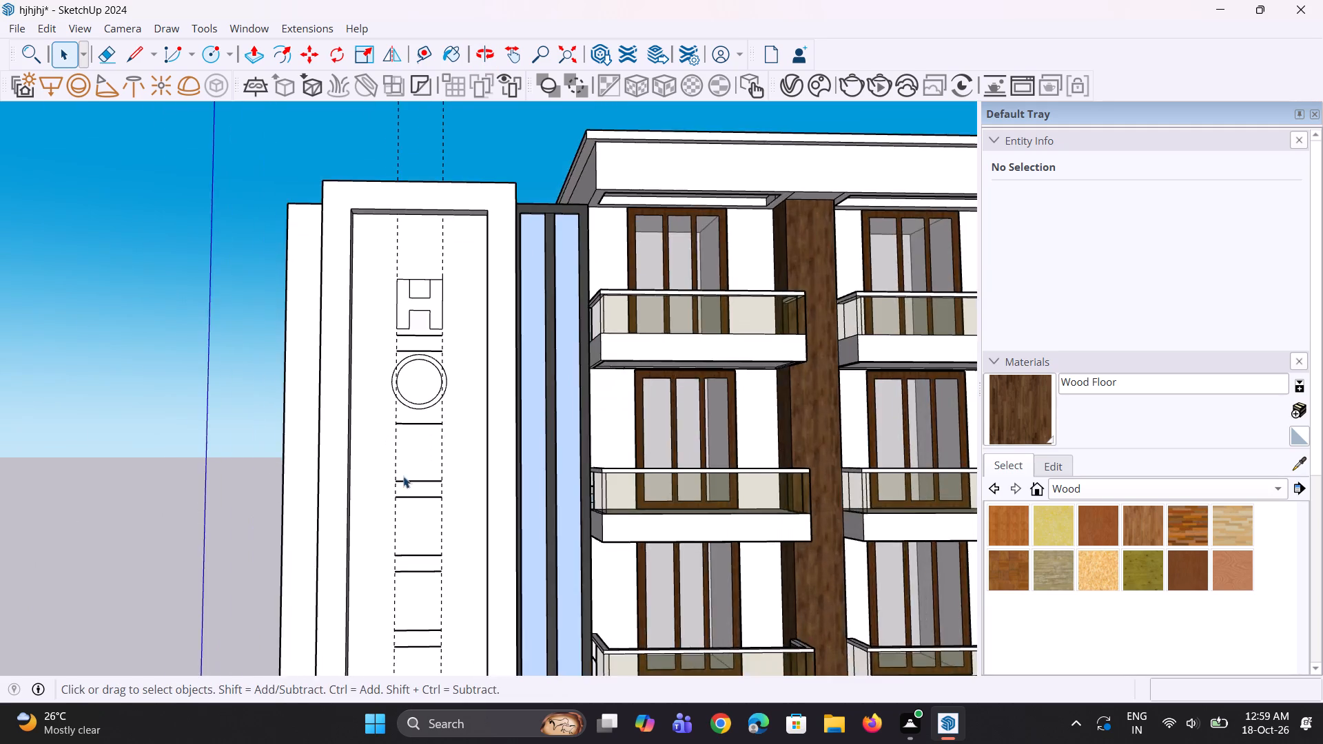
pyautogui.scroll(2, 403, 476)
pyautogui.press('l')
pyautogui.scroll(1, 424, 355)
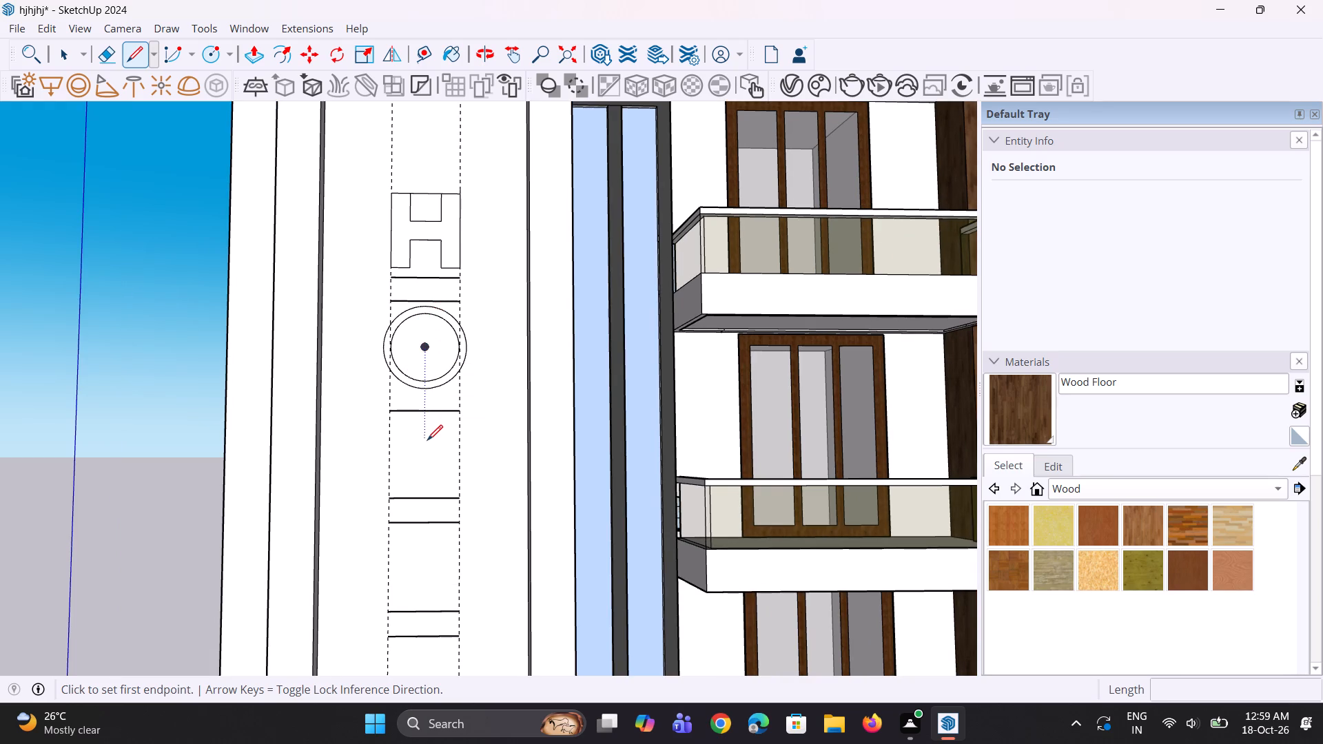
pyautogui.click(427, 412)
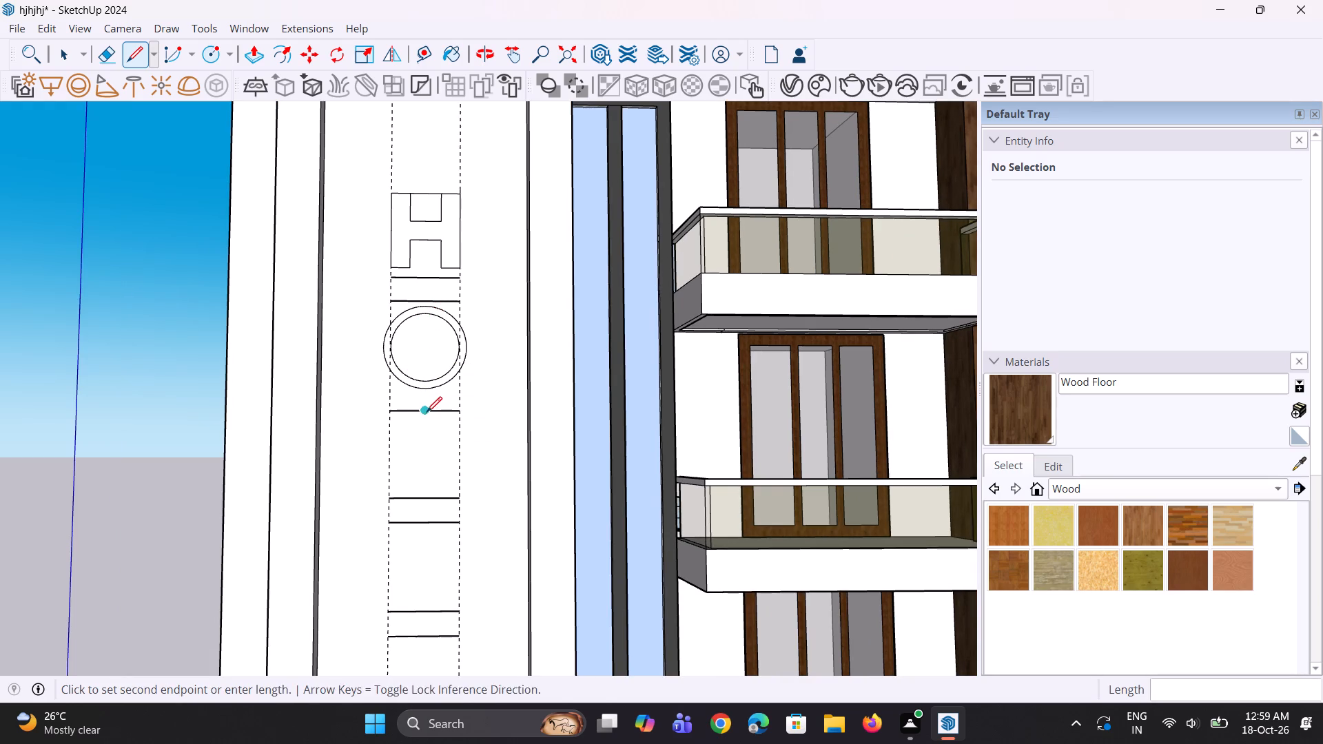
pyautogui.click(396, 409)
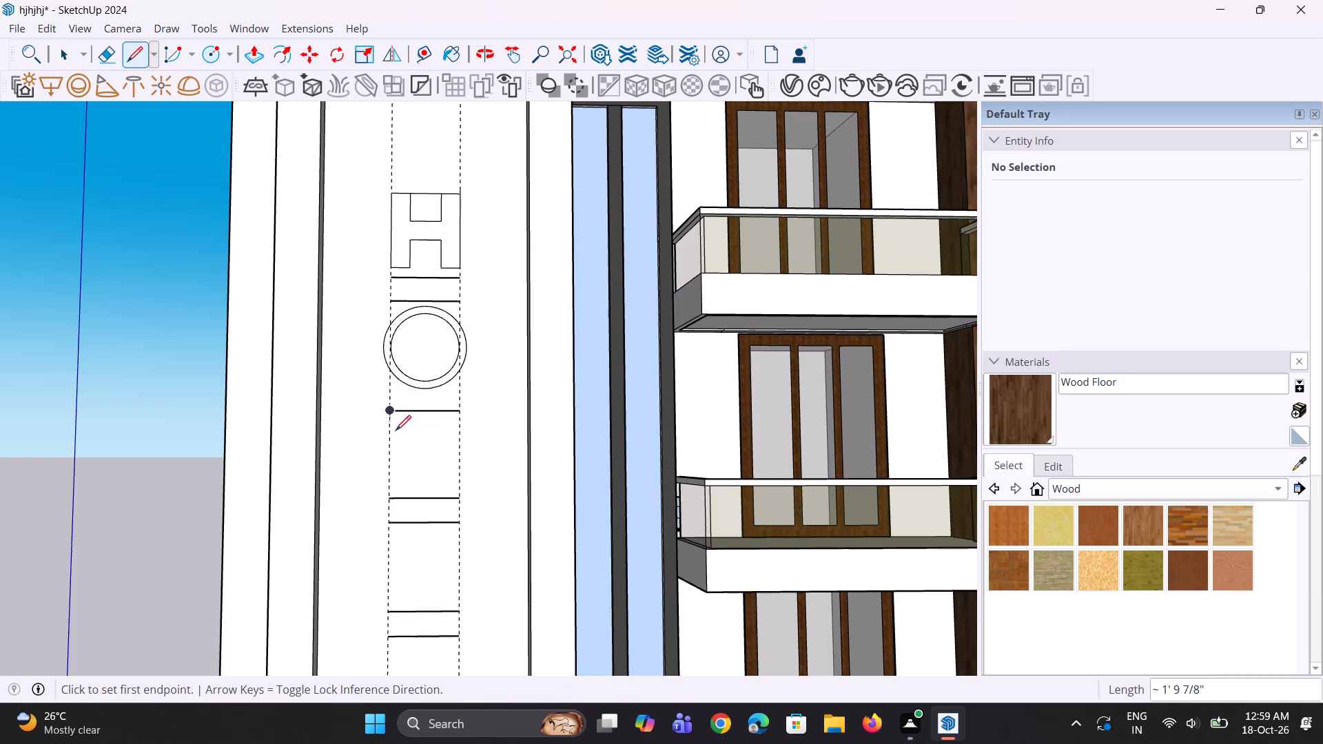
pyautogui.click(392, 412)
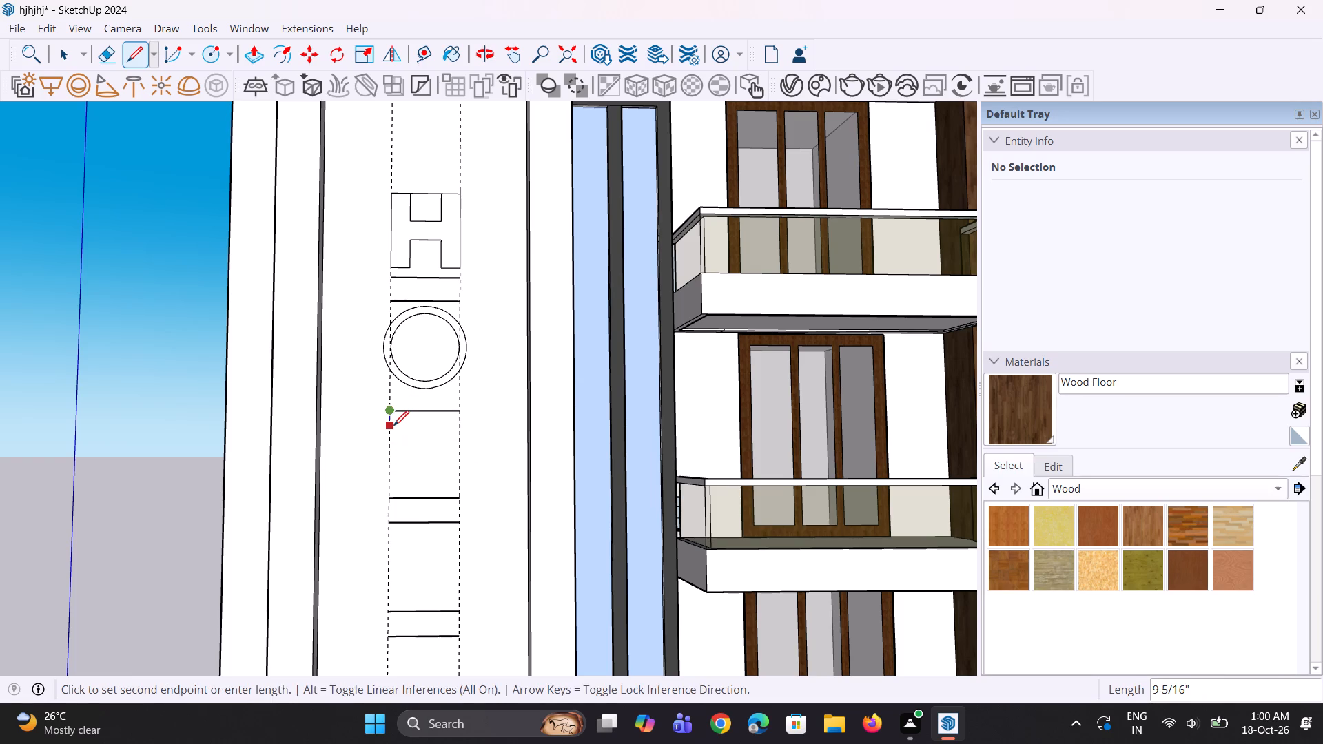
pyautogui.write("1'")
pyautogui.press('Return')
pyautogui.click(391, 431)
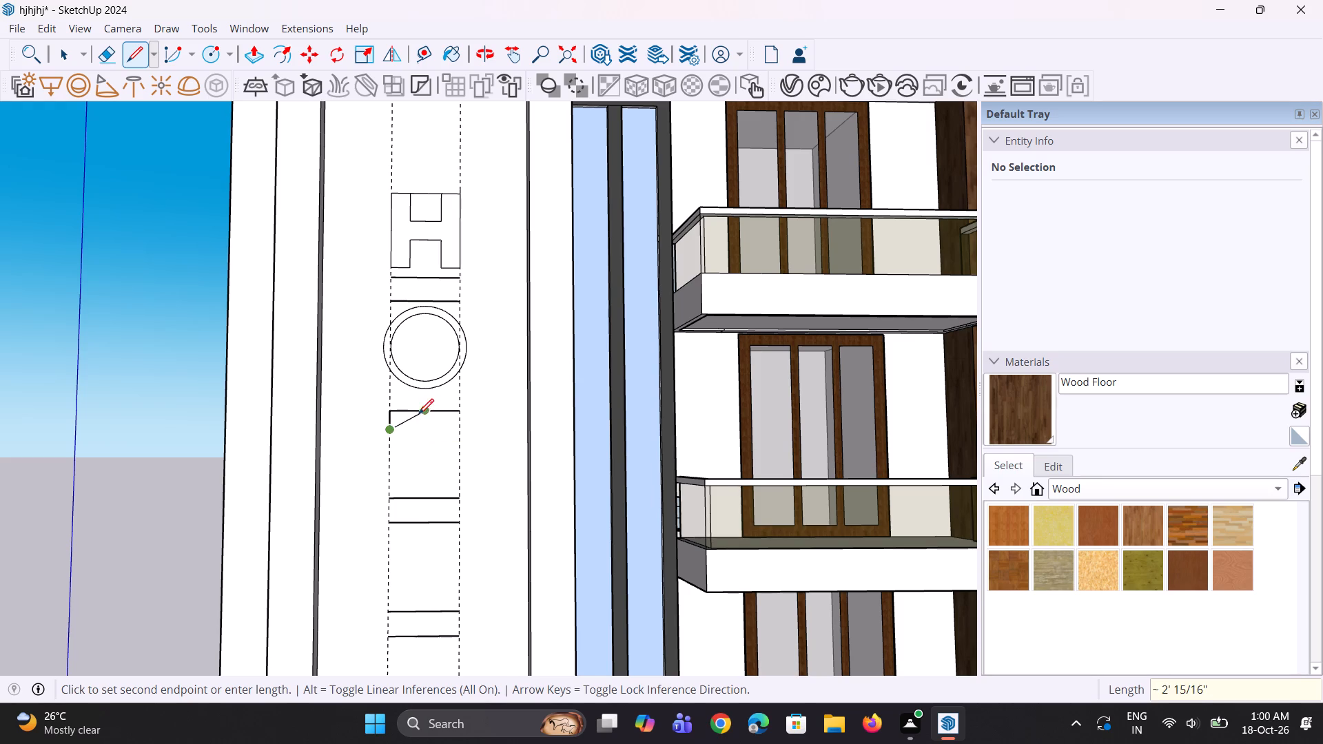
pyautogui.scroll(2, 414, 426)
pyautogui.press('space')
pyautogui.press('l')
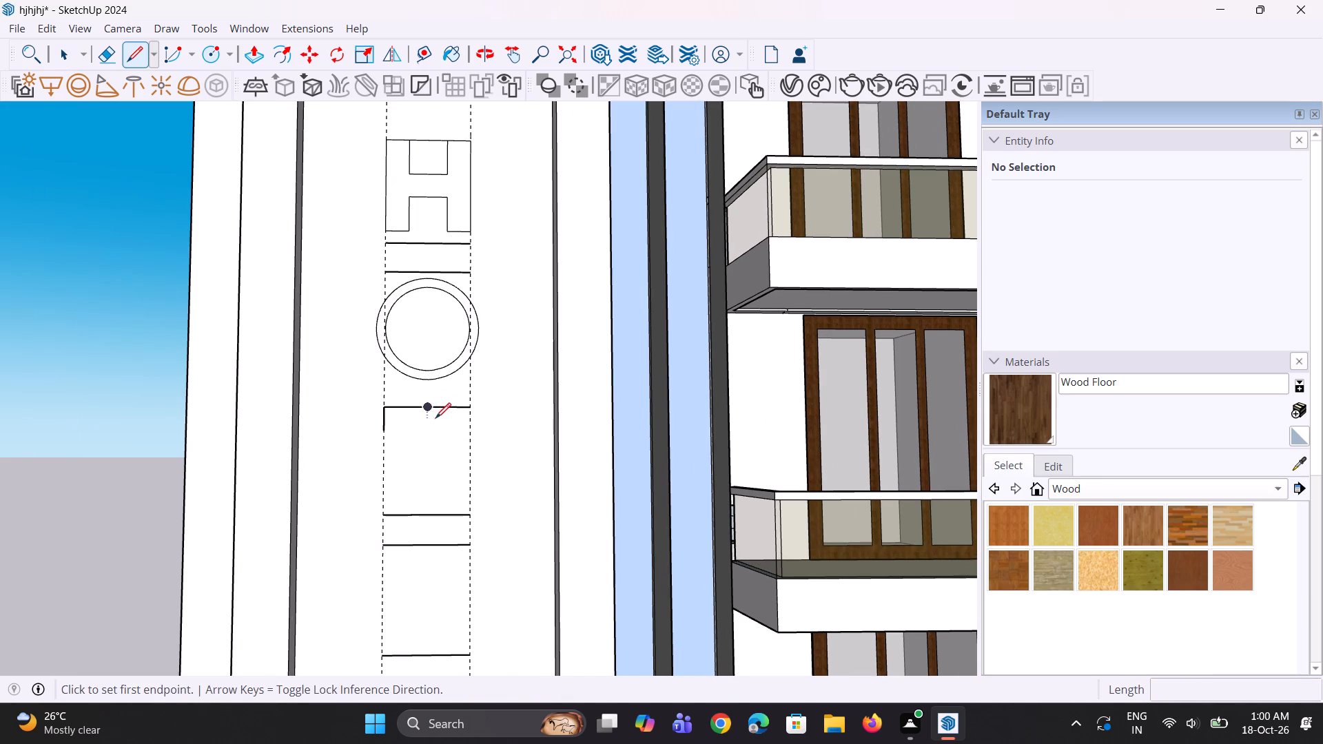
# Draw the T bar's matching 1' right end edge and a short underside edge running inward from its lower end.
pyautogui.click(471, 407)
pyautogui.click(466, 426)
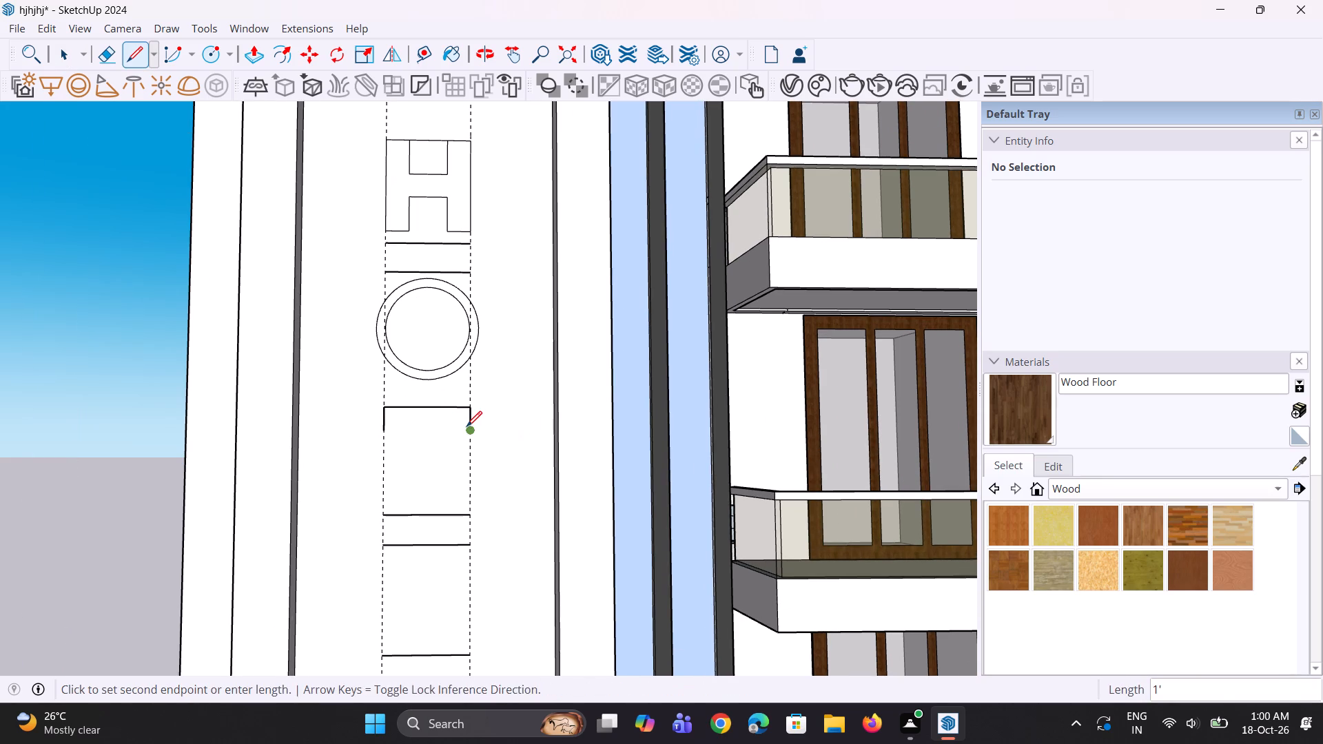
pyautogui.click(447, 431)
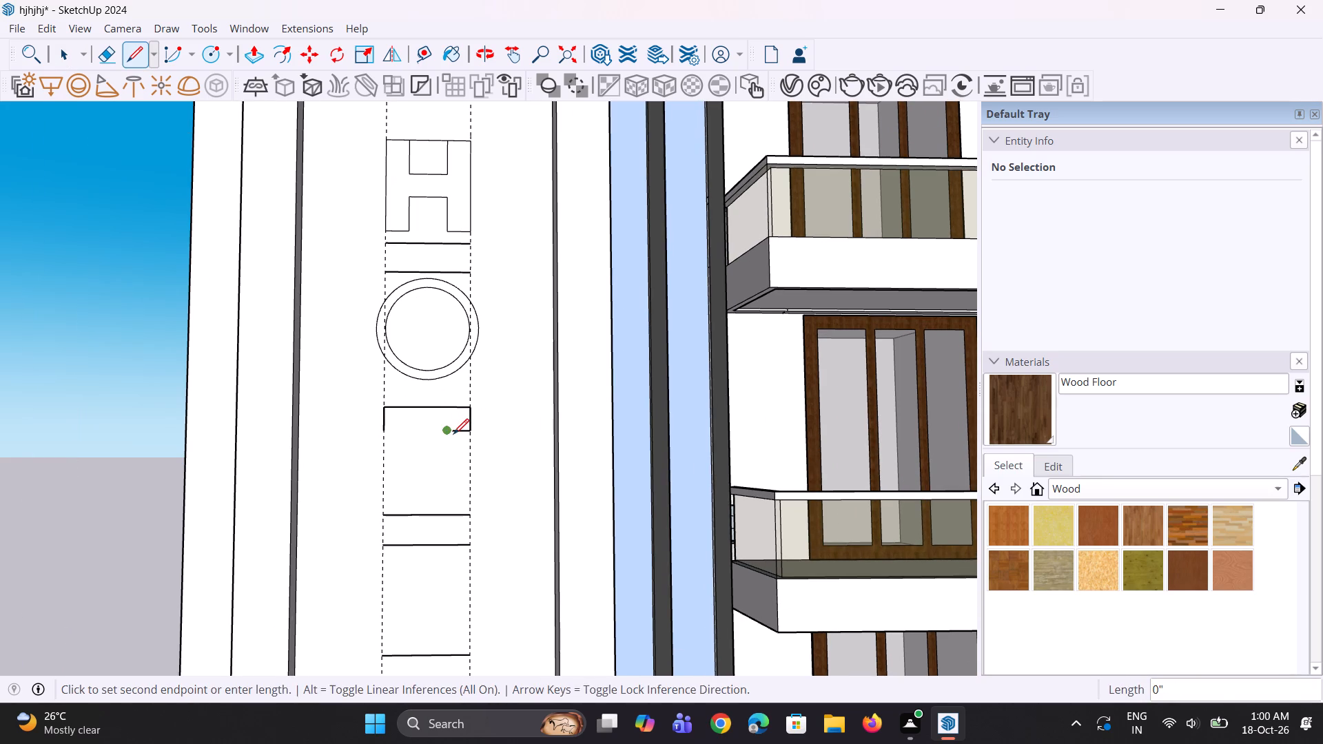
pyautogui.press('l')
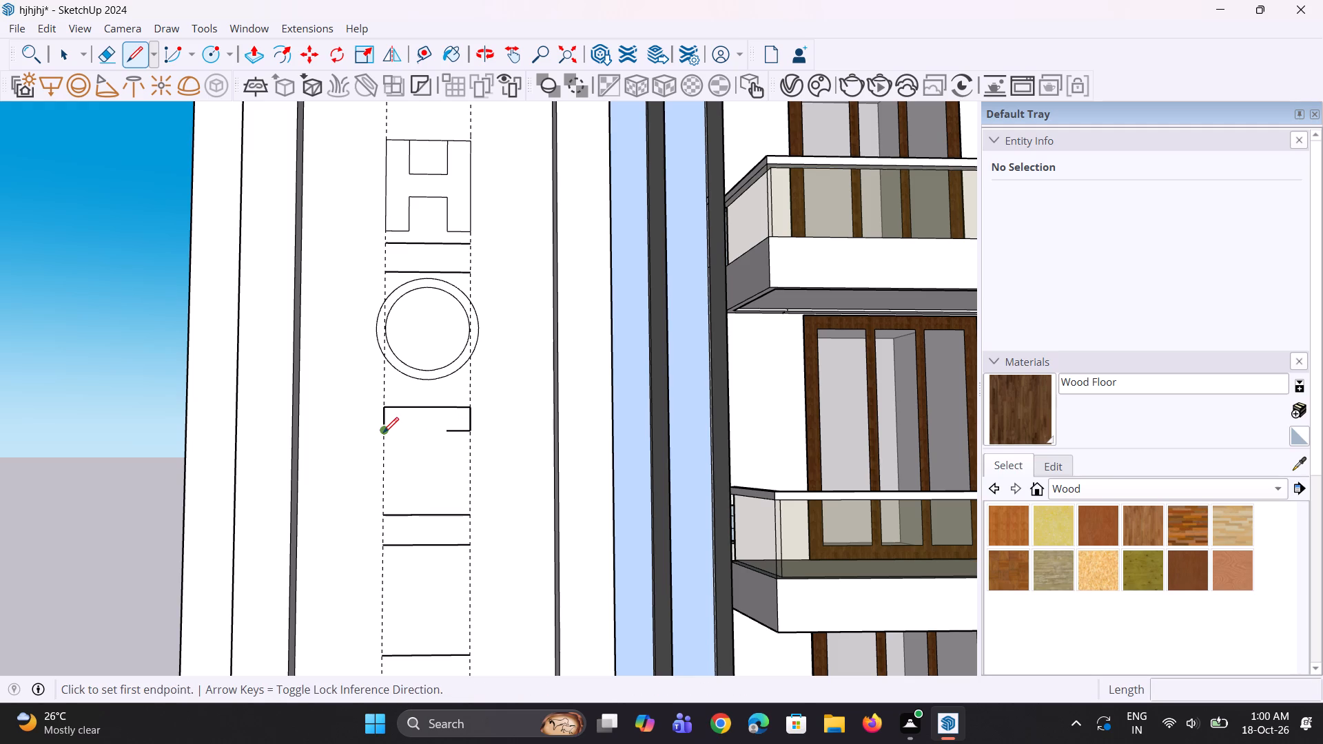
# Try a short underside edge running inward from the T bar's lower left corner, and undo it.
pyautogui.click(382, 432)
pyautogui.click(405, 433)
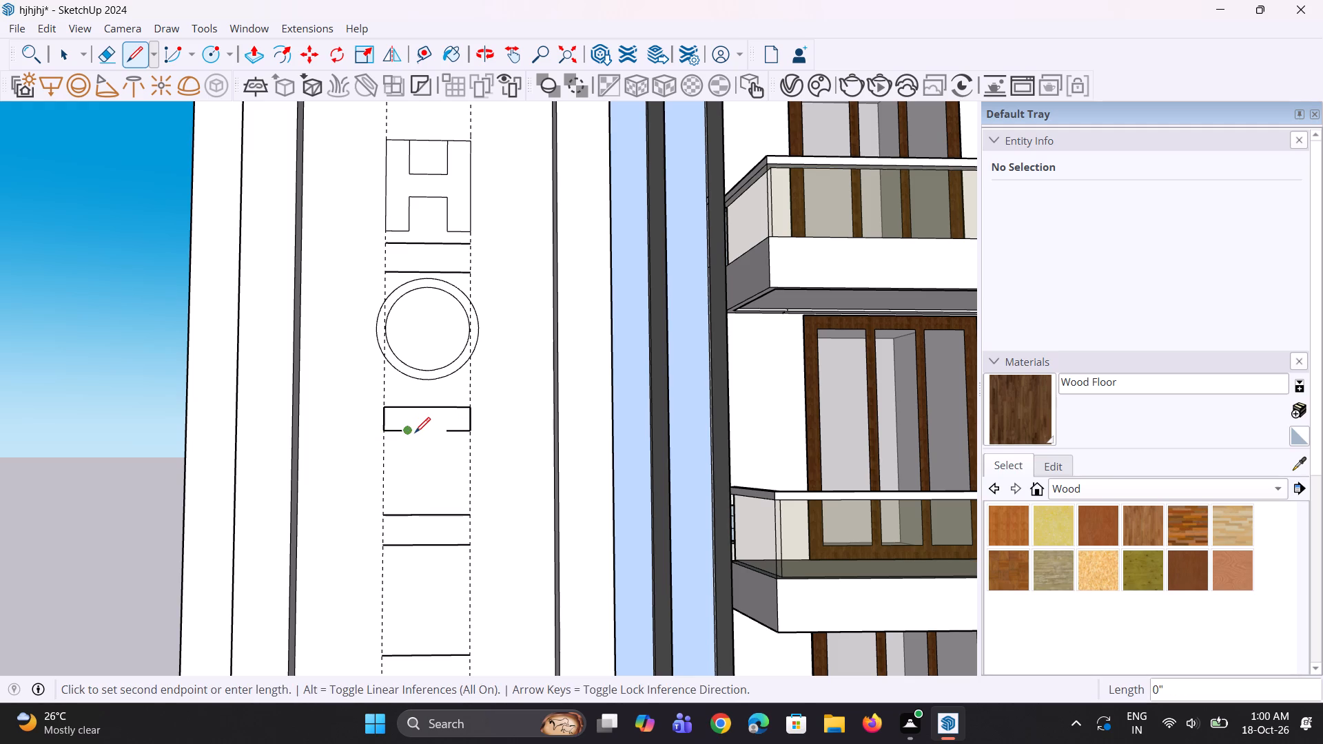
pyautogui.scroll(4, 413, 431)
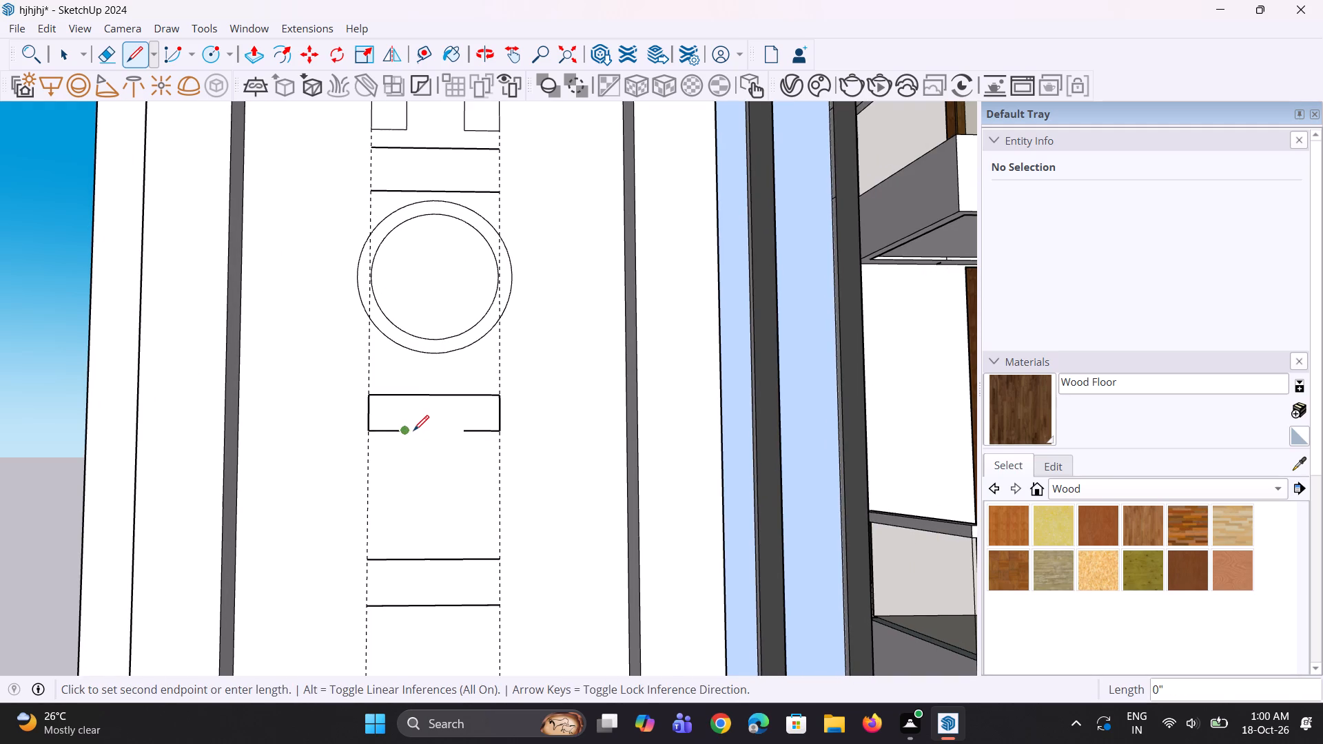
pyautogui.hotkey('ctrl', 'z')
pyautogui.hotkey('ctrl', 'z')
# Draw the T bar's left underside edge about 1' 3" inward from its lower left corner.
pyautogui.click(370, 429)
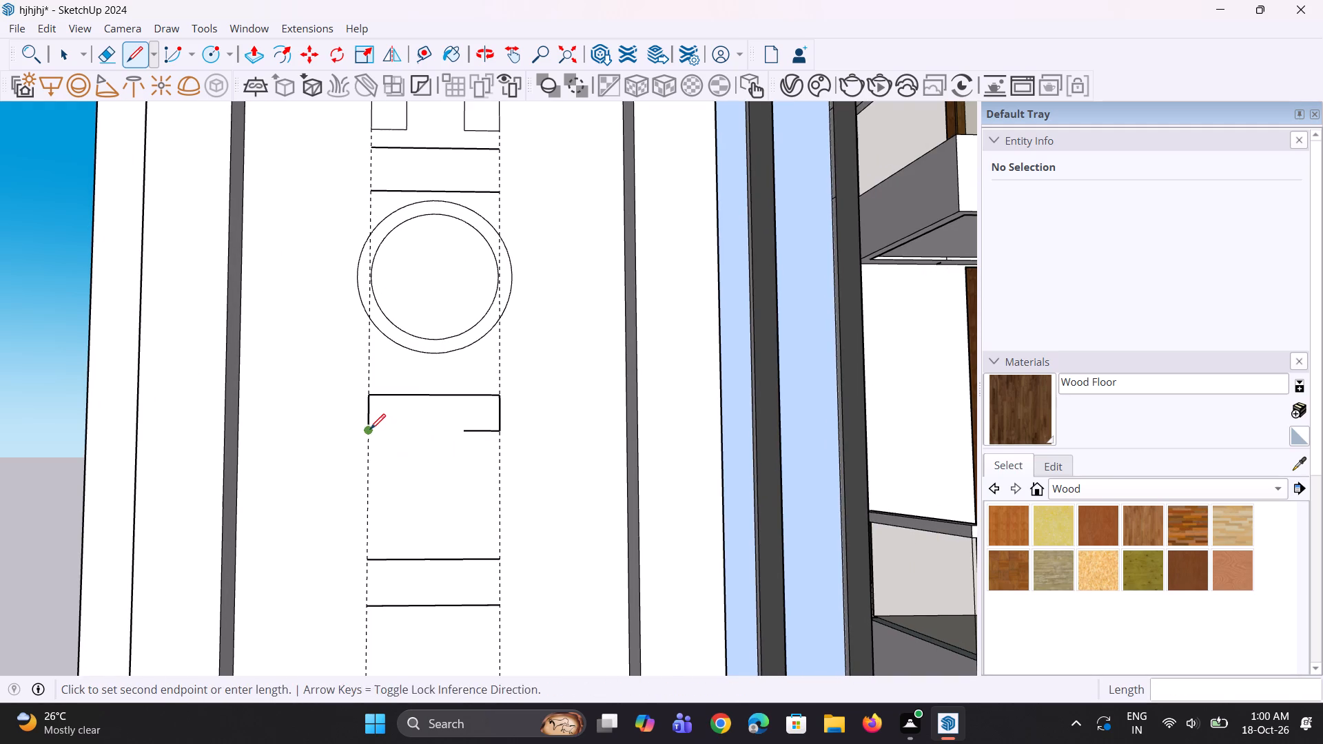
pyautogui.click(416, 431)
pyautogui.press('space')
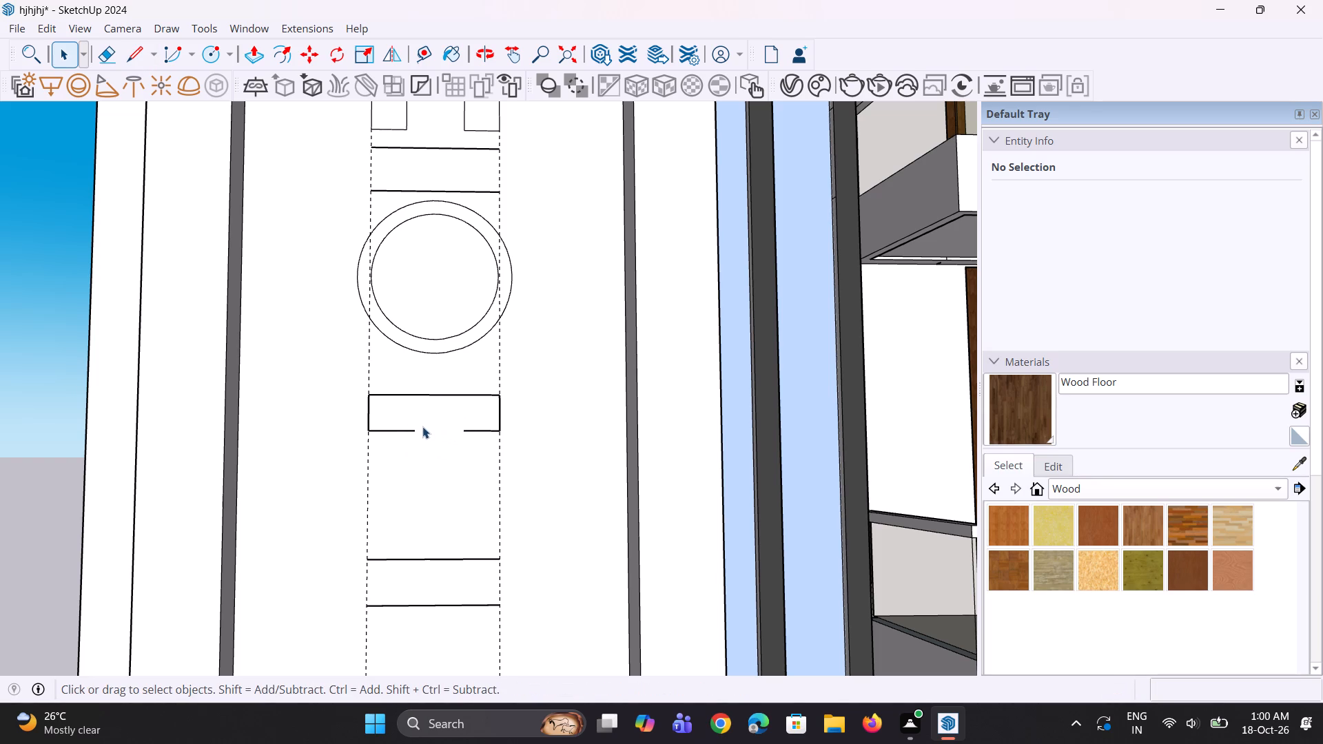
# Draw the left edge of the T's stem straight down from the left underside edge's inner end to the letter space's bottom line.
pyautogui.press('l')
pyautogui.click(414, 431)
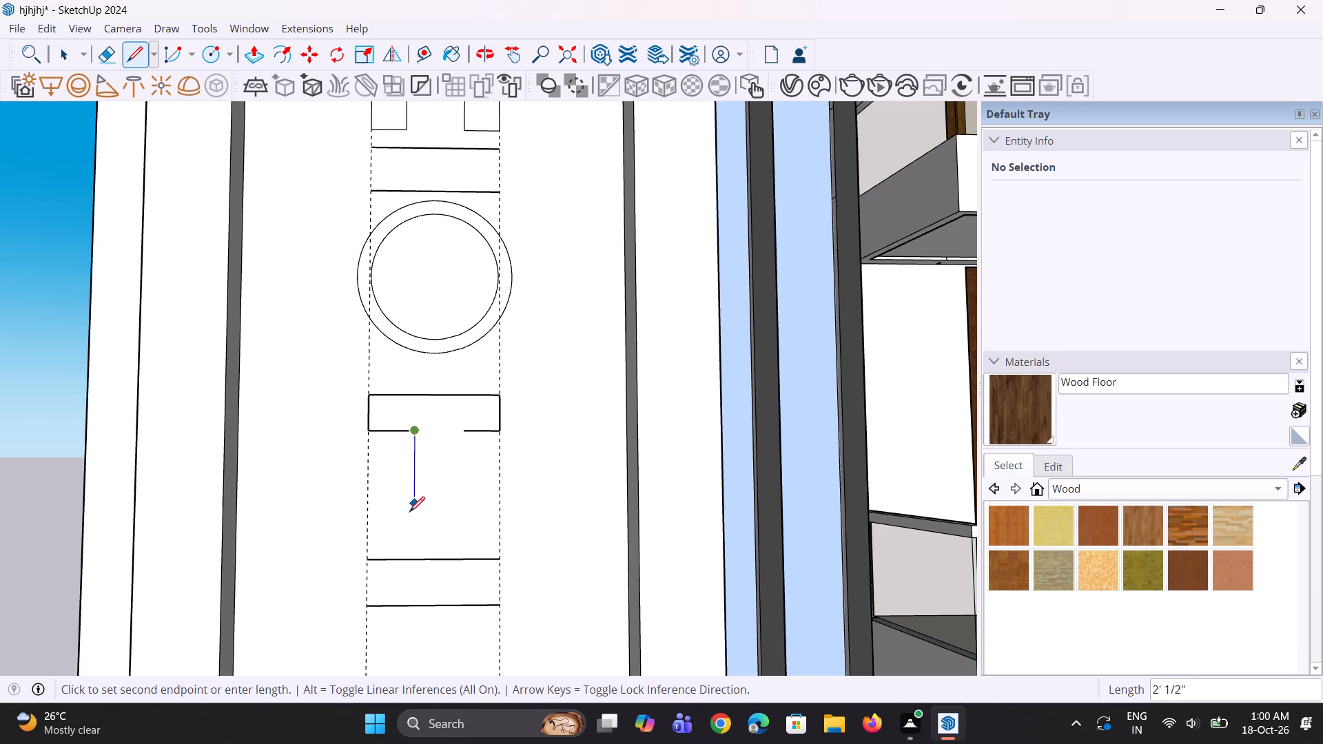
pyautogui.click(418, 557)
pyautogui.click(416, 559)
# Draw the T stem's 1' bottom edge and its right edge, closing the outline against the bar's right underside edge.
pyautogui.click(446, 559)
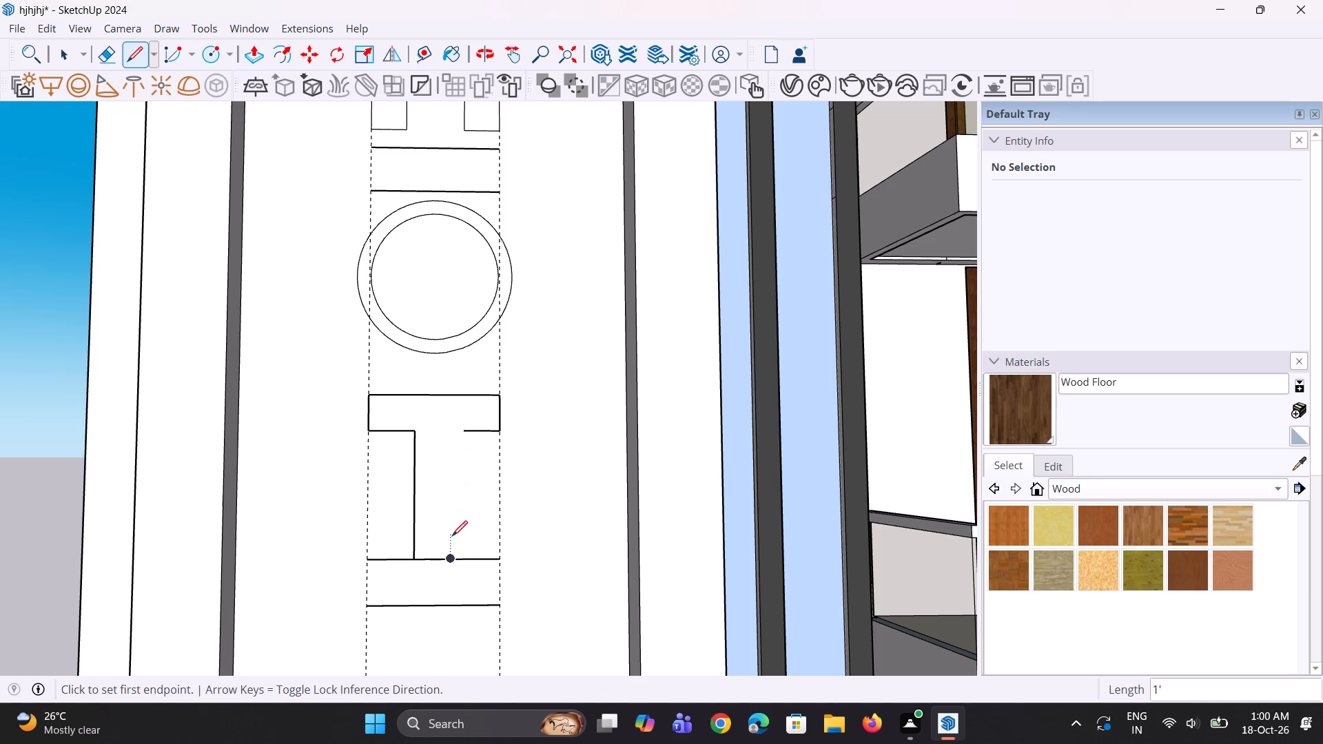
pyautogui.click(449, 556)
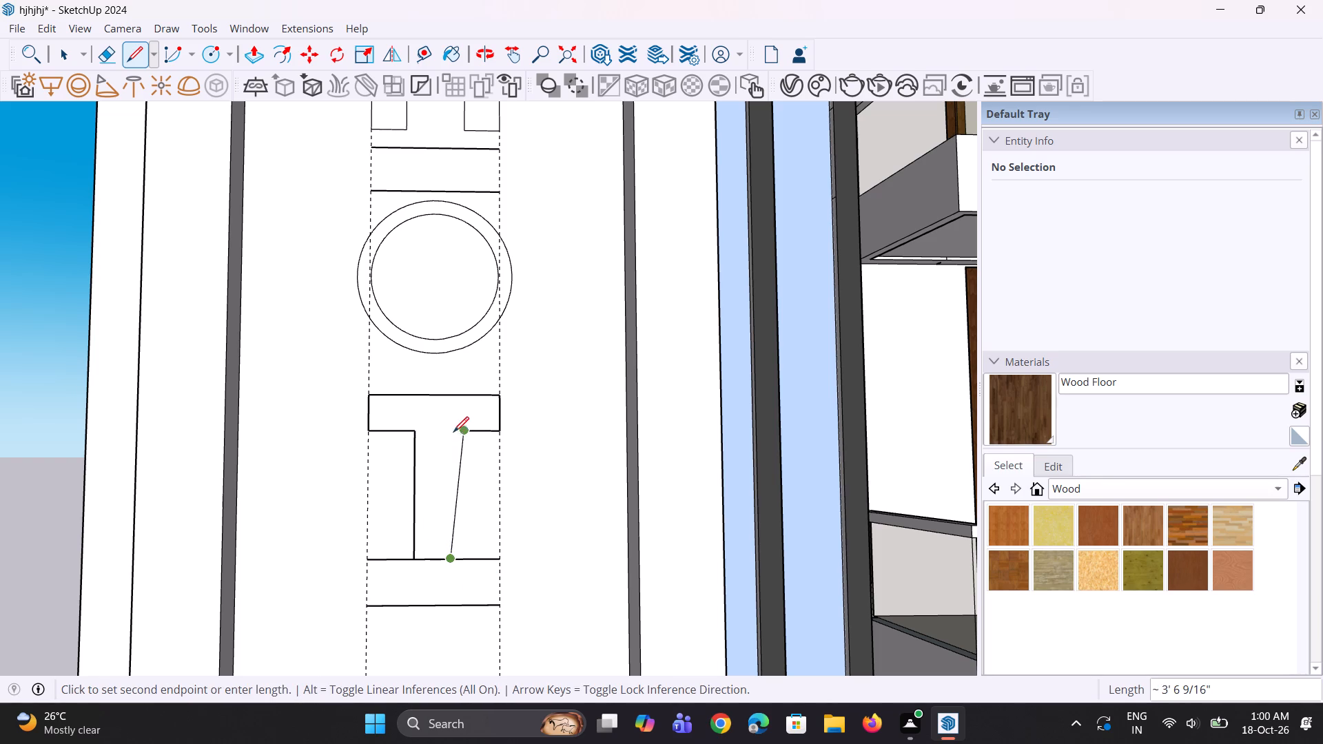
pyautogui.click(449, 434)
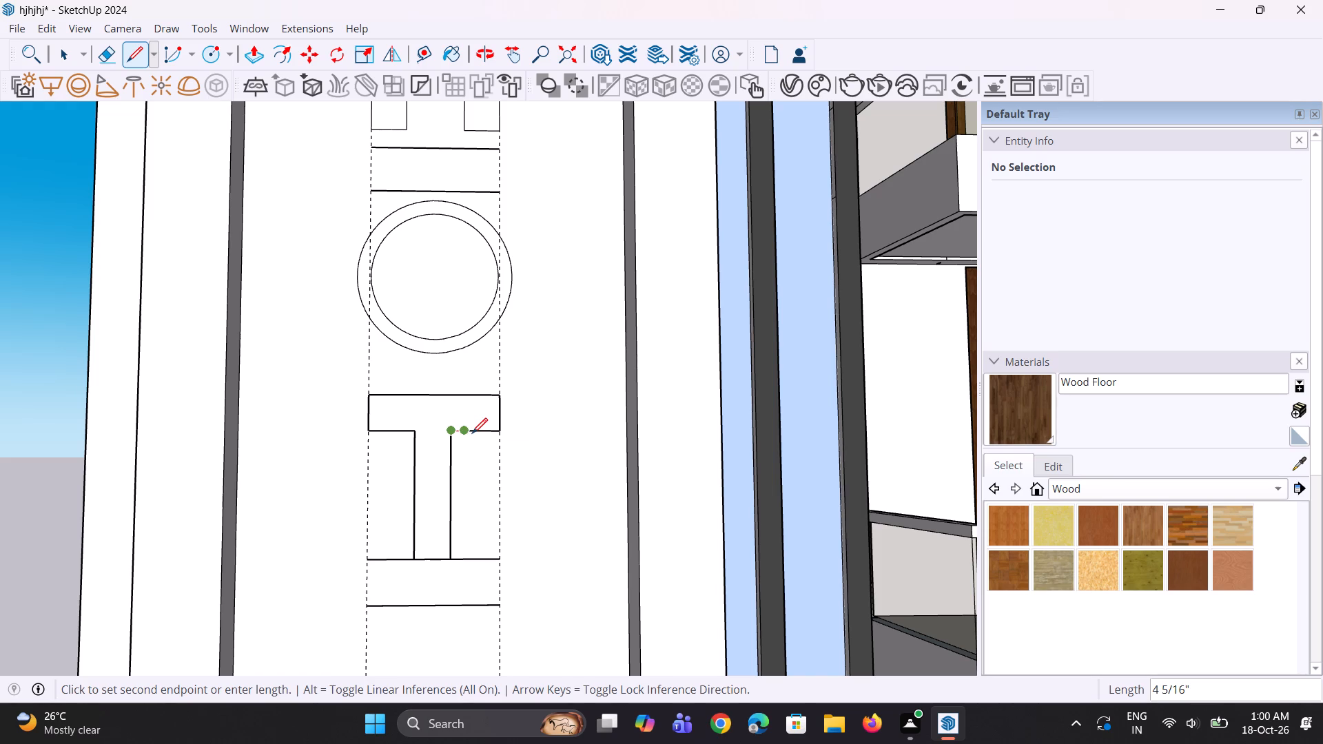
pyautogui.click(473, 433)
pyautogui.scroll(-4, 472, 482)
pyautogui.press('space')
pyautogui.press('space')
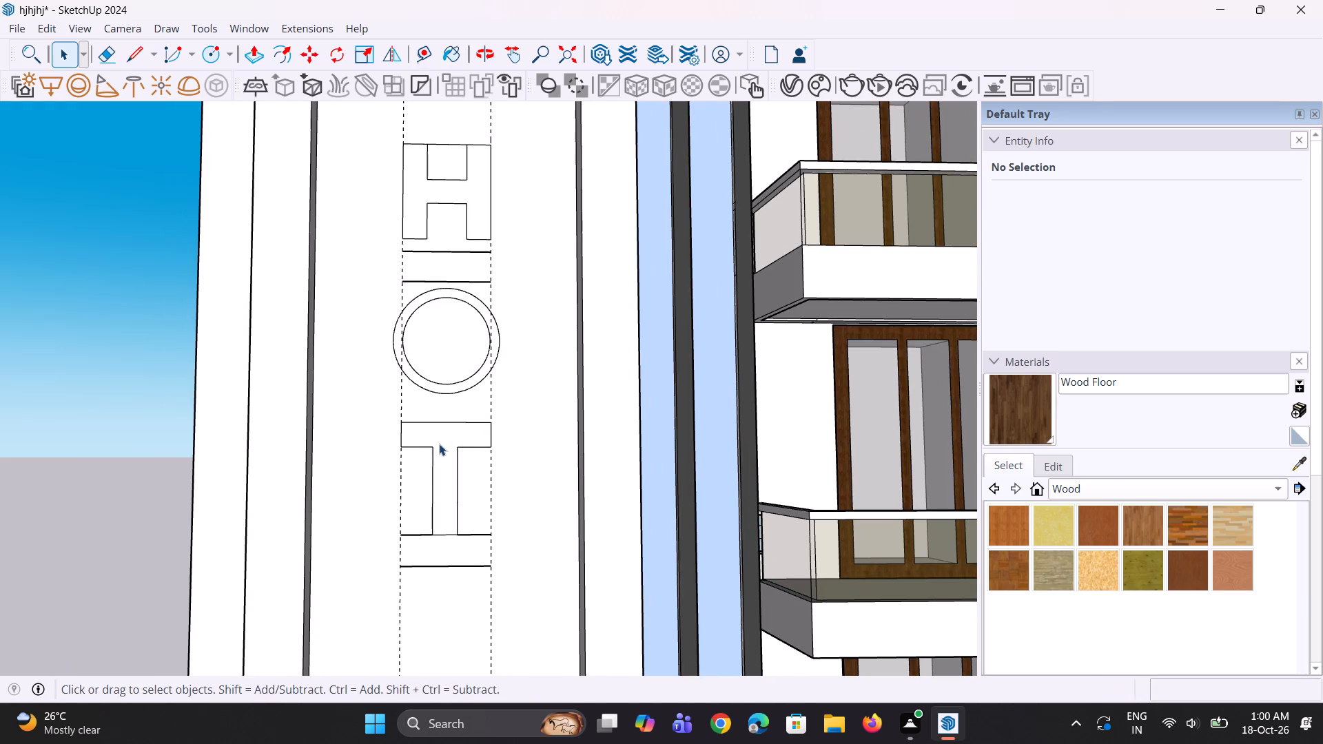
# Erase the leftover pieces of the letter space's bottom line on both sides of the T's stem.
pyautogui.scroll(2, 439, 446)
pyautogui.scroll(-5, 437, 462)
pyautogui.scroll(-4, 165, 442)
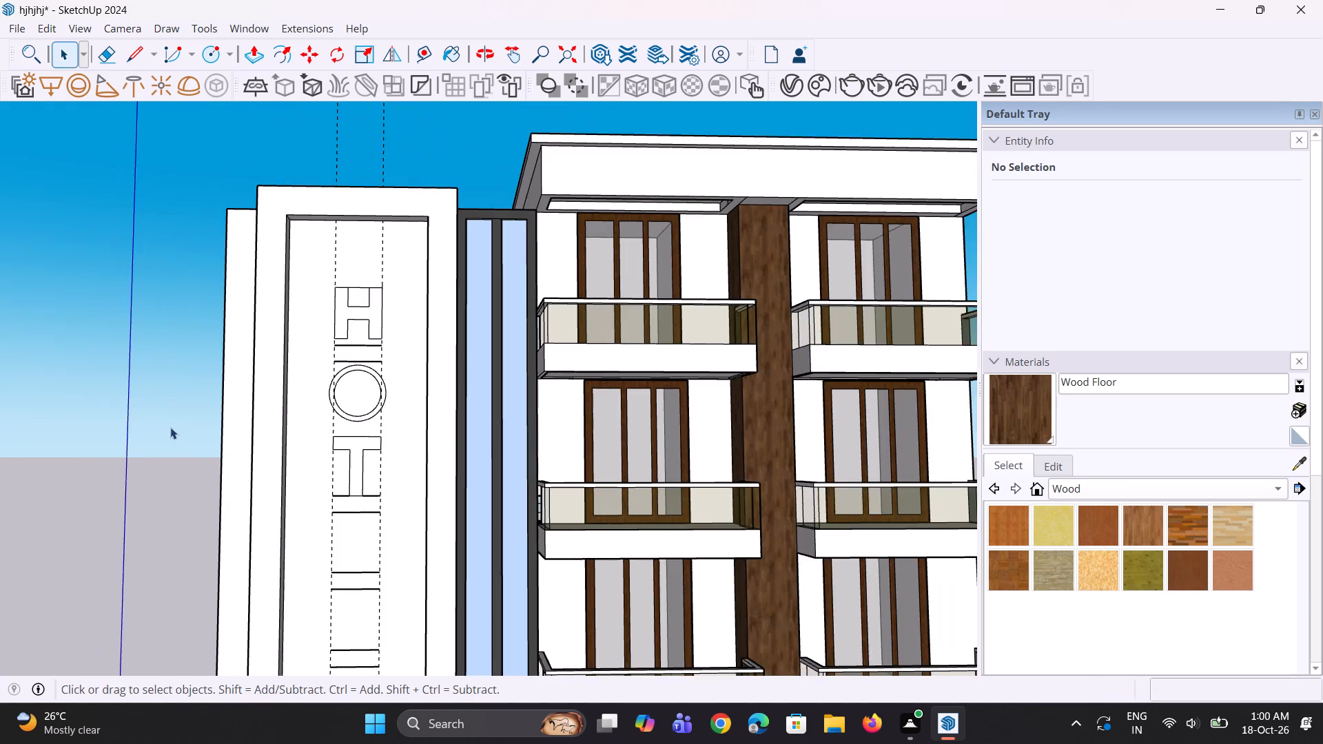
pyautogui.scroll(1, 170, 427)
pyautogui.click(183, 442)
pyautogui.scroll(3, 328, 561)
pyautogui.scroll(4, 362, 510)
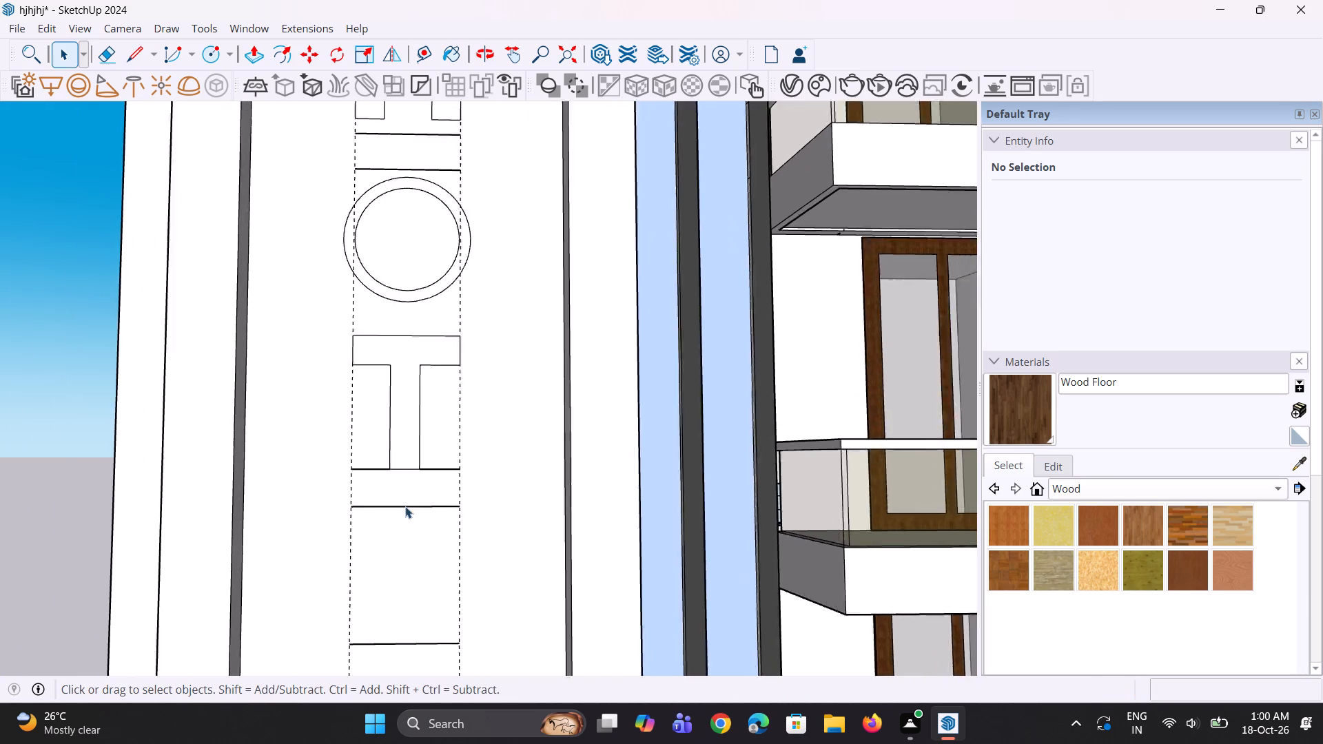
pyautogui.scroll(2, 405, 506)
pyautogui.write('we')
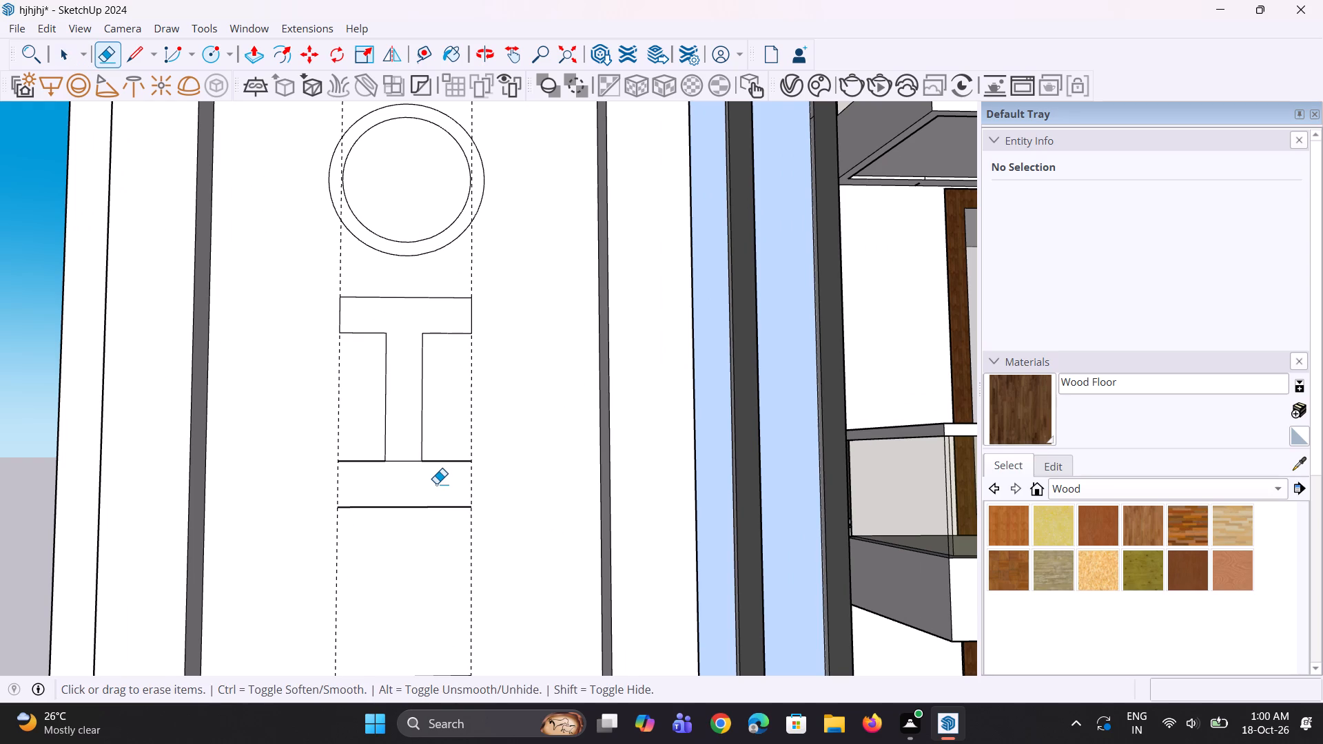
pyautogui.click(449, 464)
pyautogui.click(445, 459)
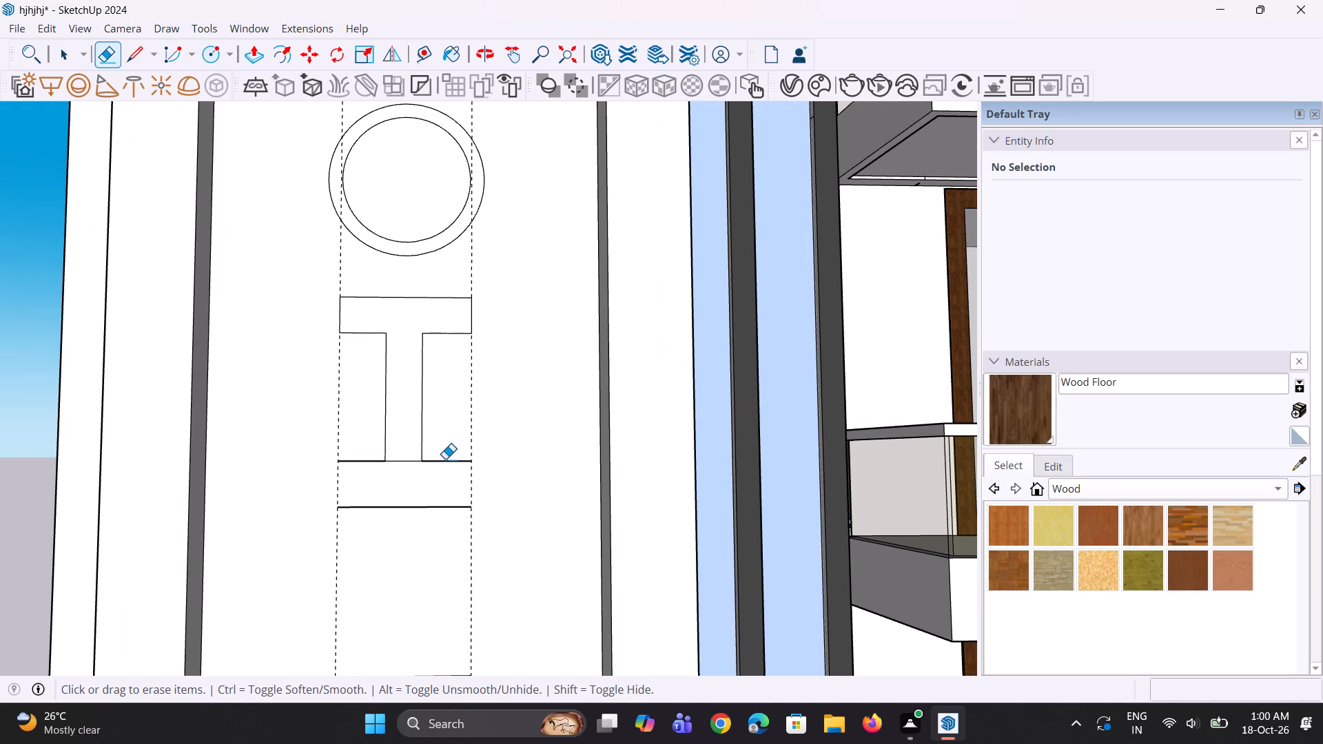
pyautogui.click(446, 461)
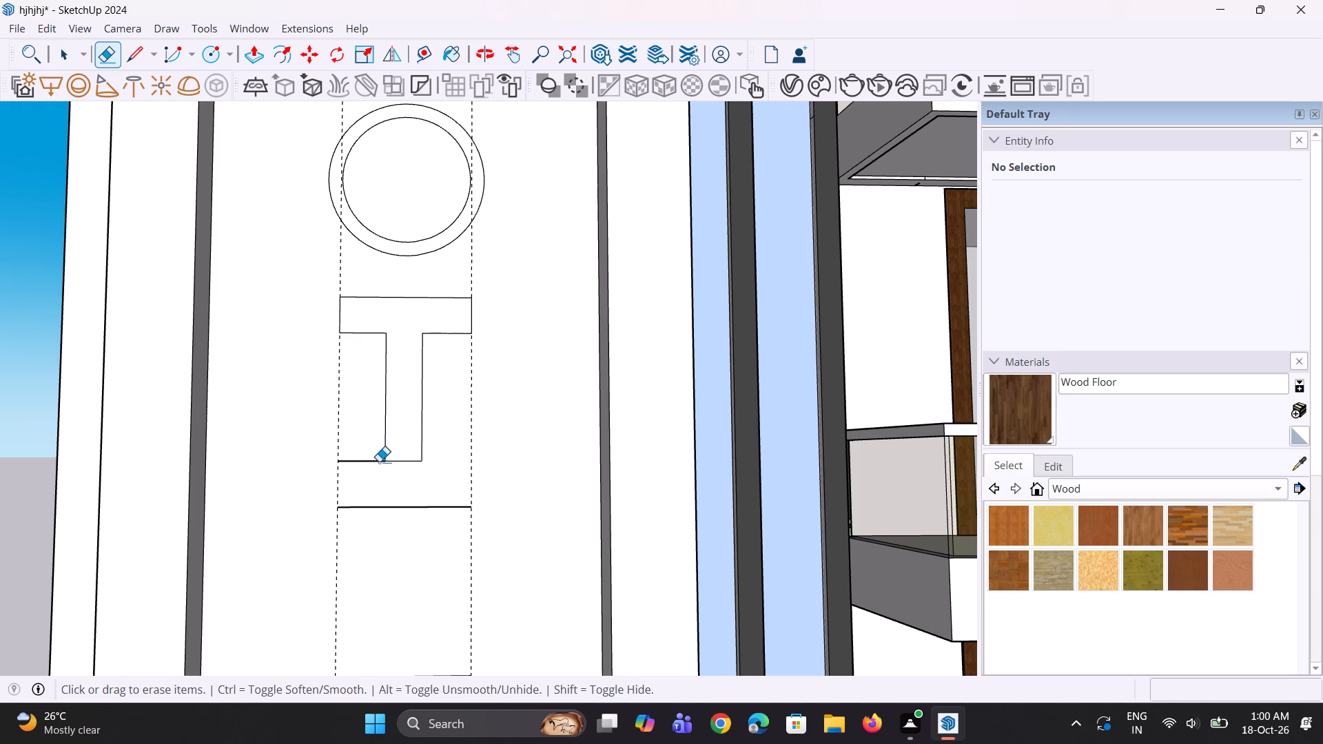
pyautogui.click(378, 462)
# Draw the top, left and bottom edges of the E in the letter space below the T, about 3' 8" wide.
pyautogui.scroll(-11, 396, 453)
pyautogui.moveTo(402, 510); pyautogui.dragTo(404, 502, button='middle')
pyautogui.scroll(-5, 400, 467)
pyautogui.scroll(7, 393, 480)
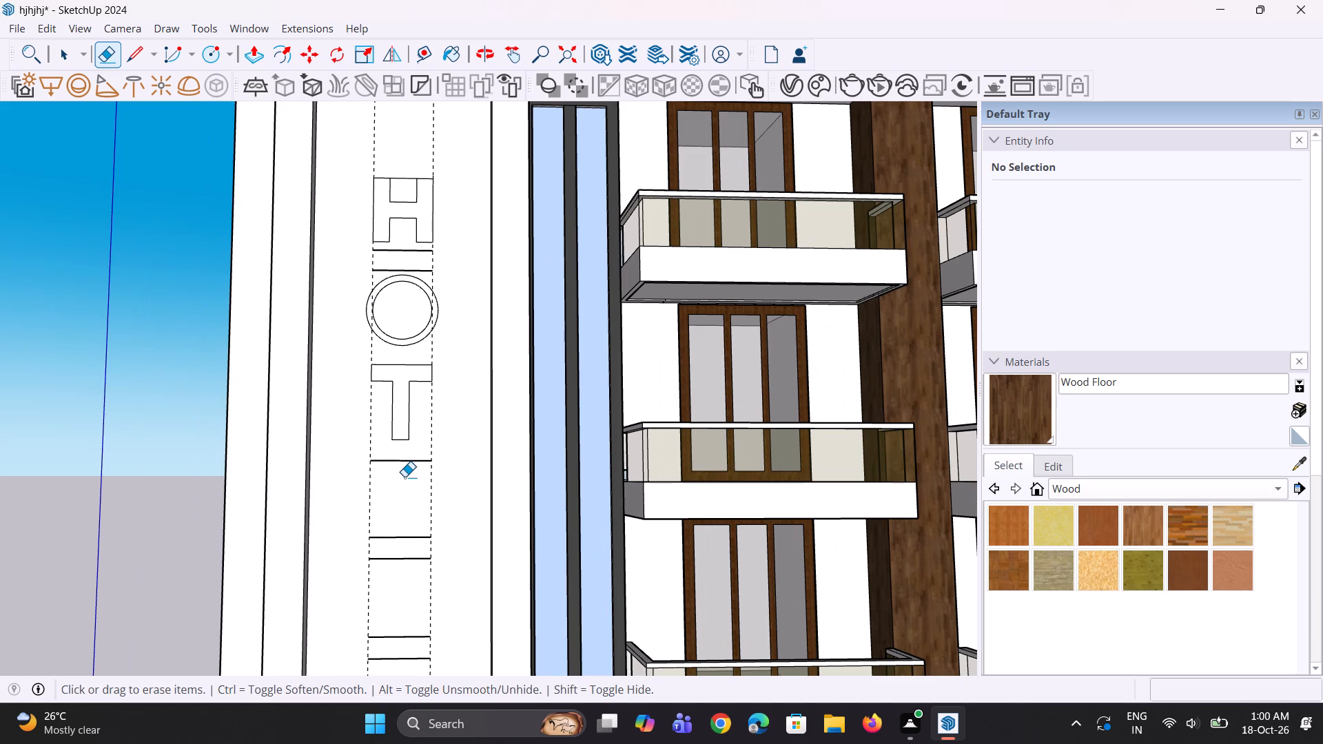
pyautogui.press('l')
pyautogui.scroll(2, 416, 477)
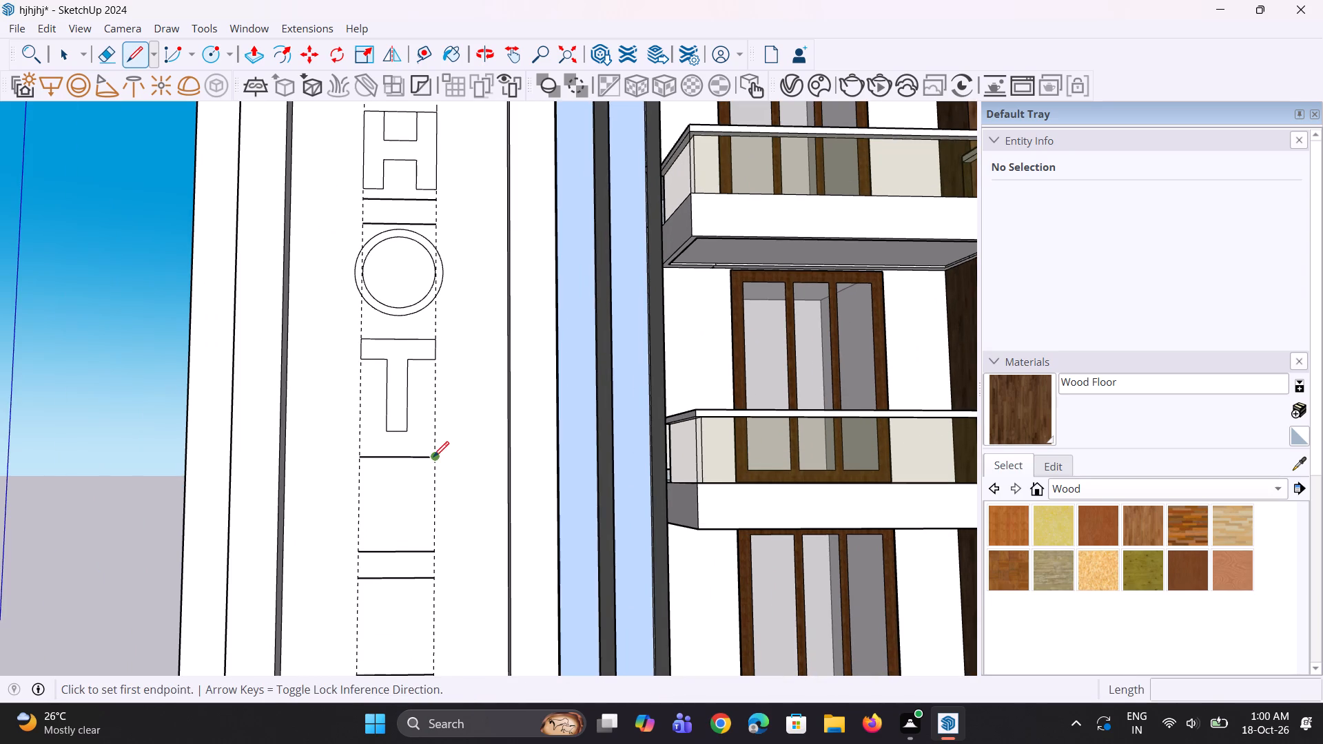
pyautogui.click(433, 457)
pyautogui.click(358, 453)
pyautogui.click(361, 459)
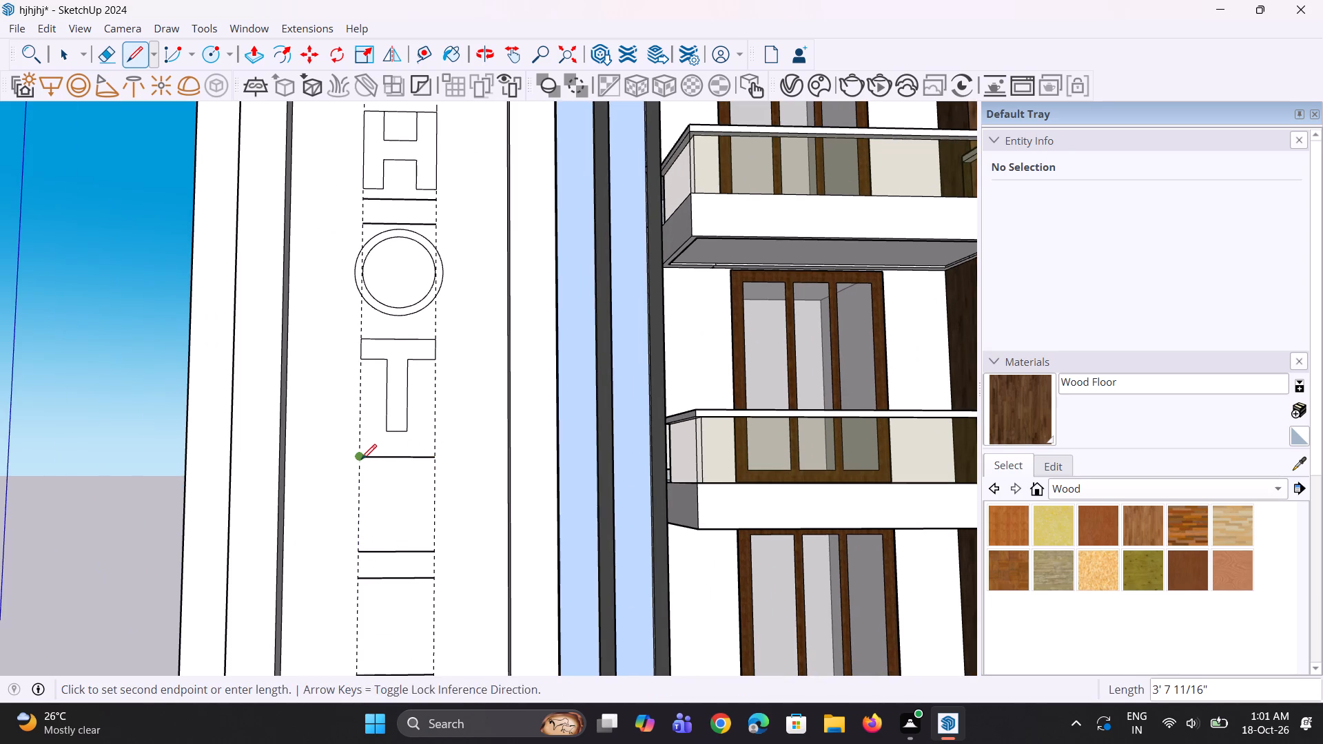
pyautogui.click(358, 551)
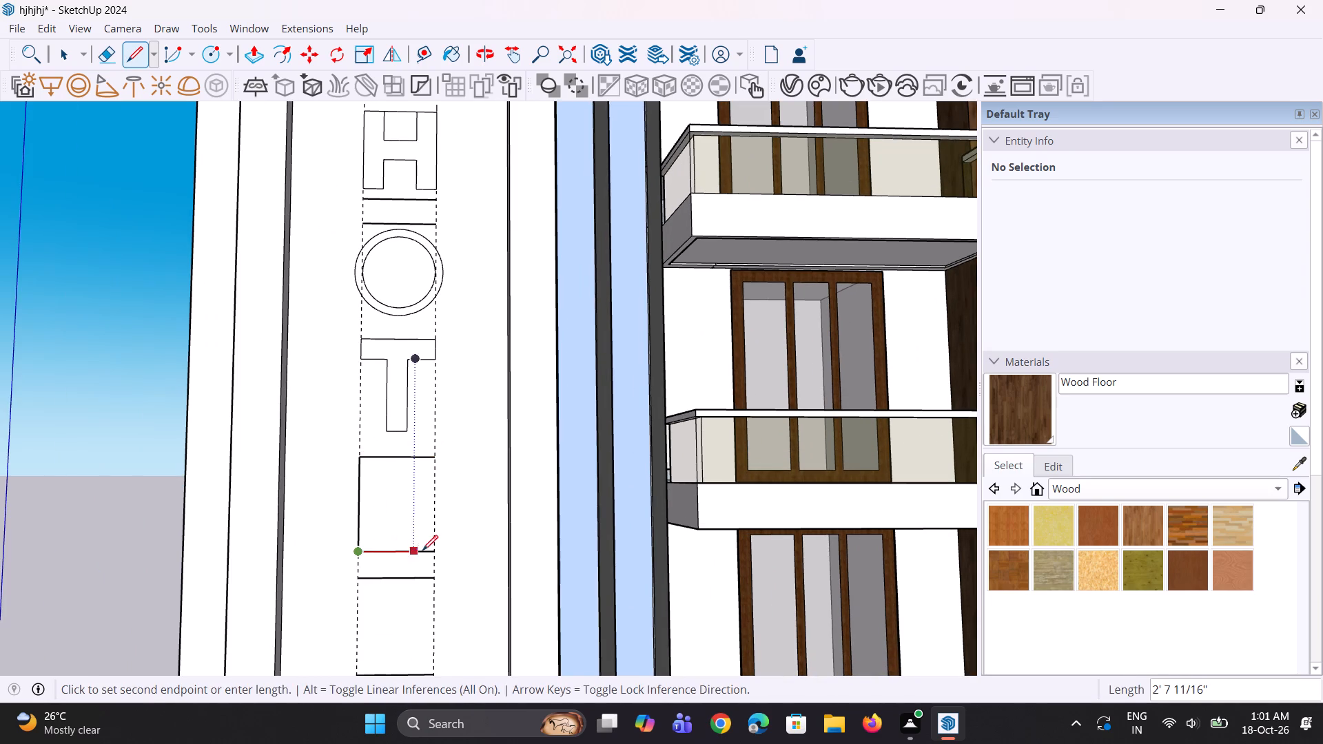
pyautogui.scroll(3, 429, 553)
pyautogui.click(438, 551)
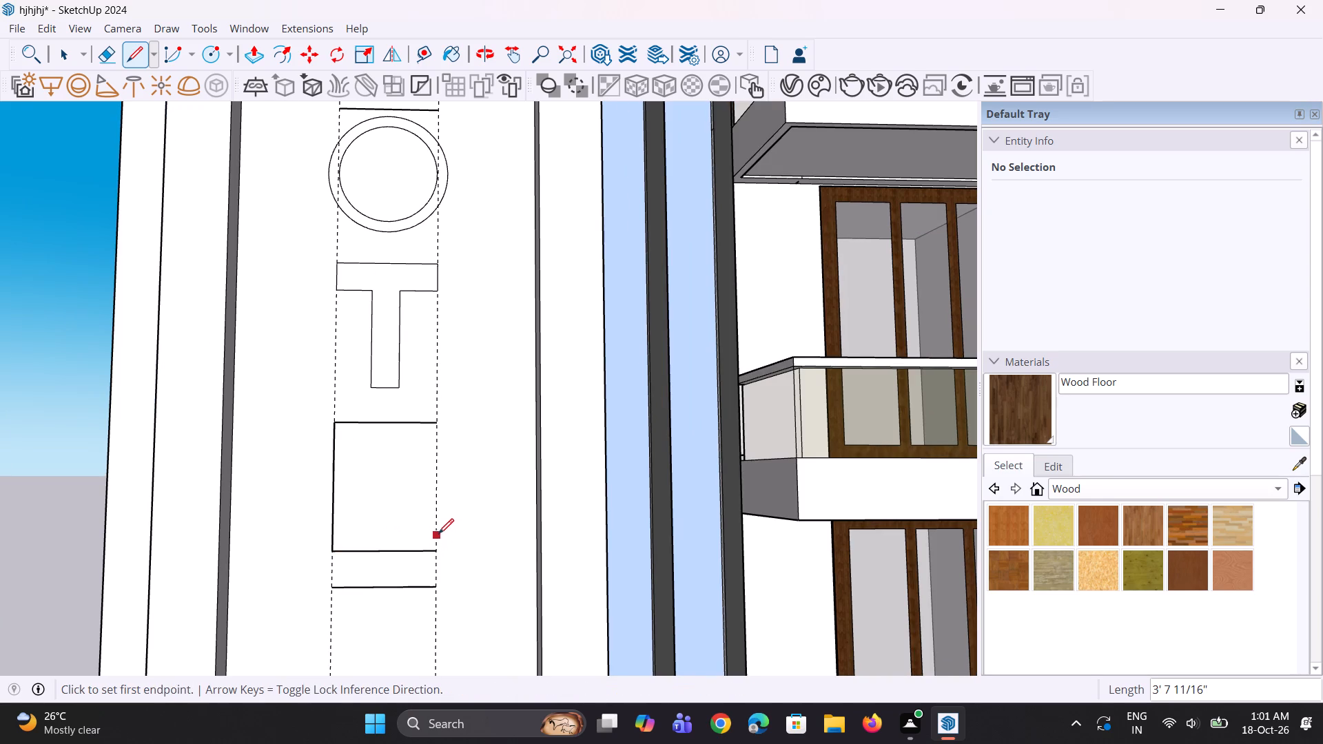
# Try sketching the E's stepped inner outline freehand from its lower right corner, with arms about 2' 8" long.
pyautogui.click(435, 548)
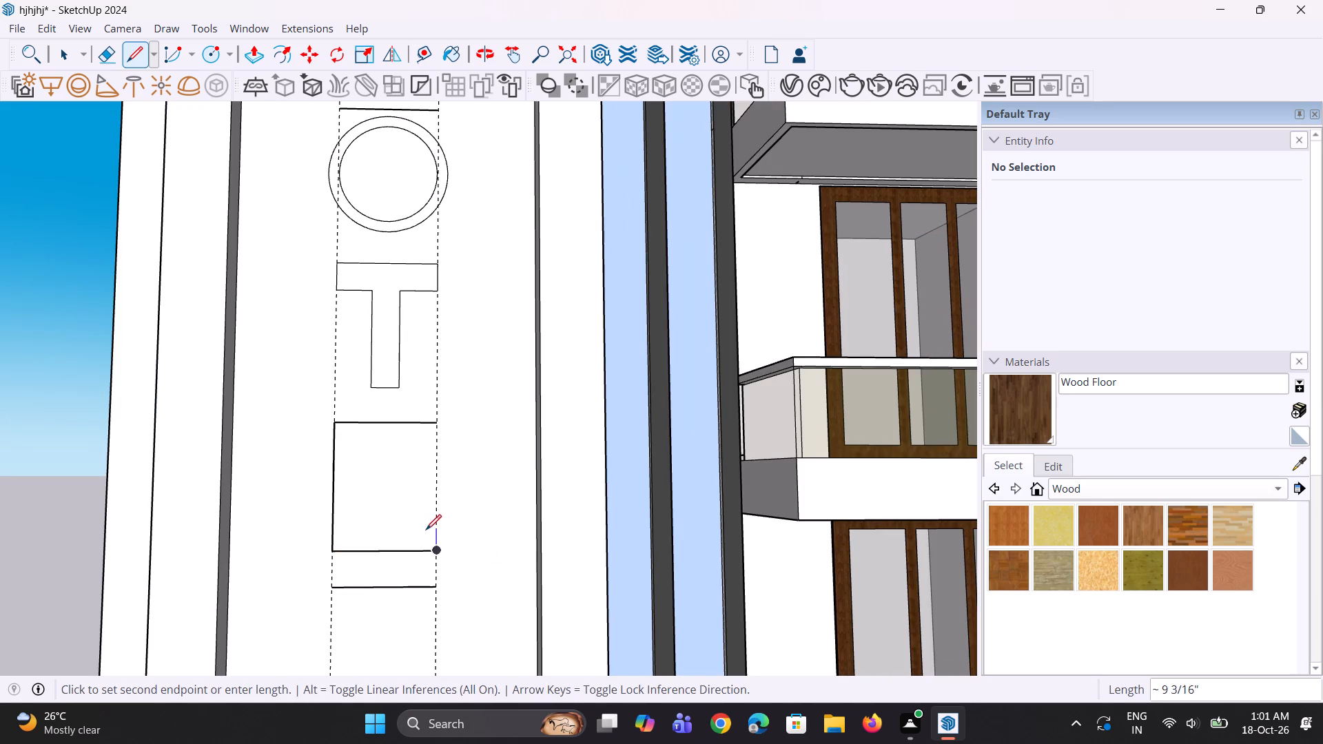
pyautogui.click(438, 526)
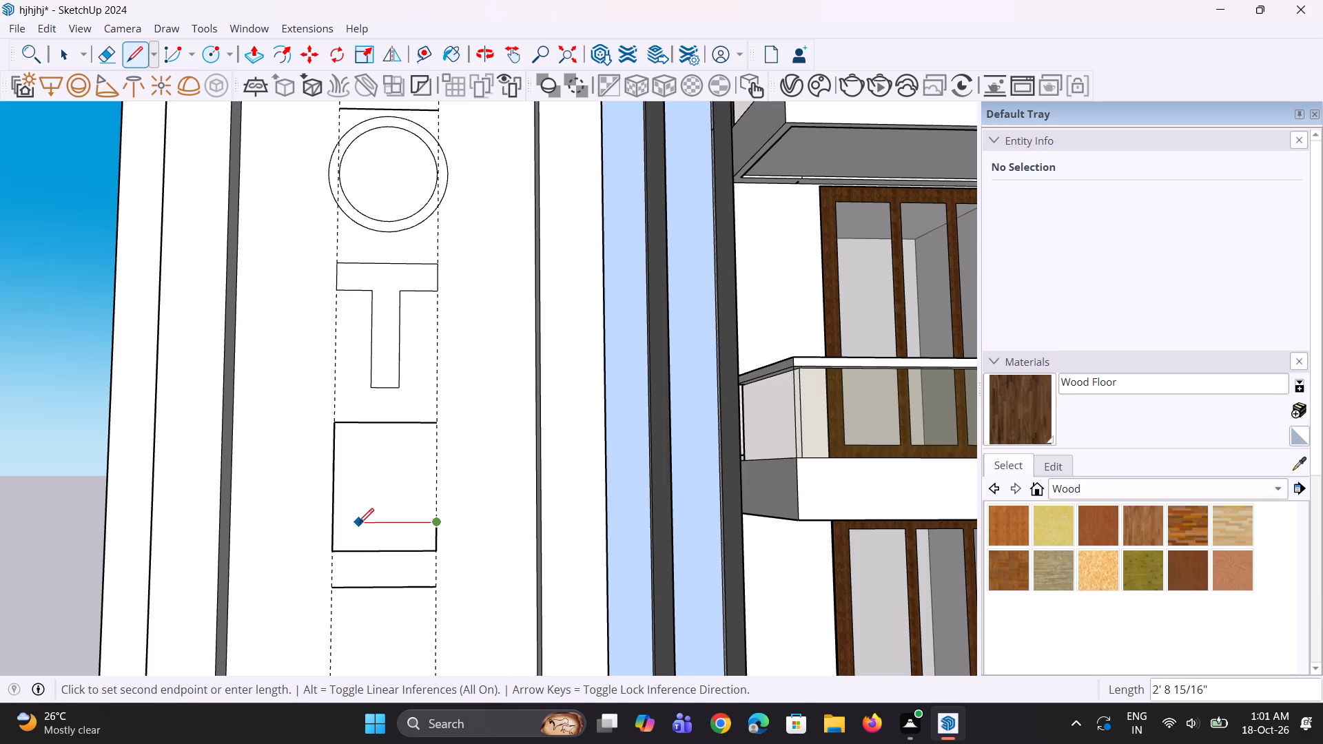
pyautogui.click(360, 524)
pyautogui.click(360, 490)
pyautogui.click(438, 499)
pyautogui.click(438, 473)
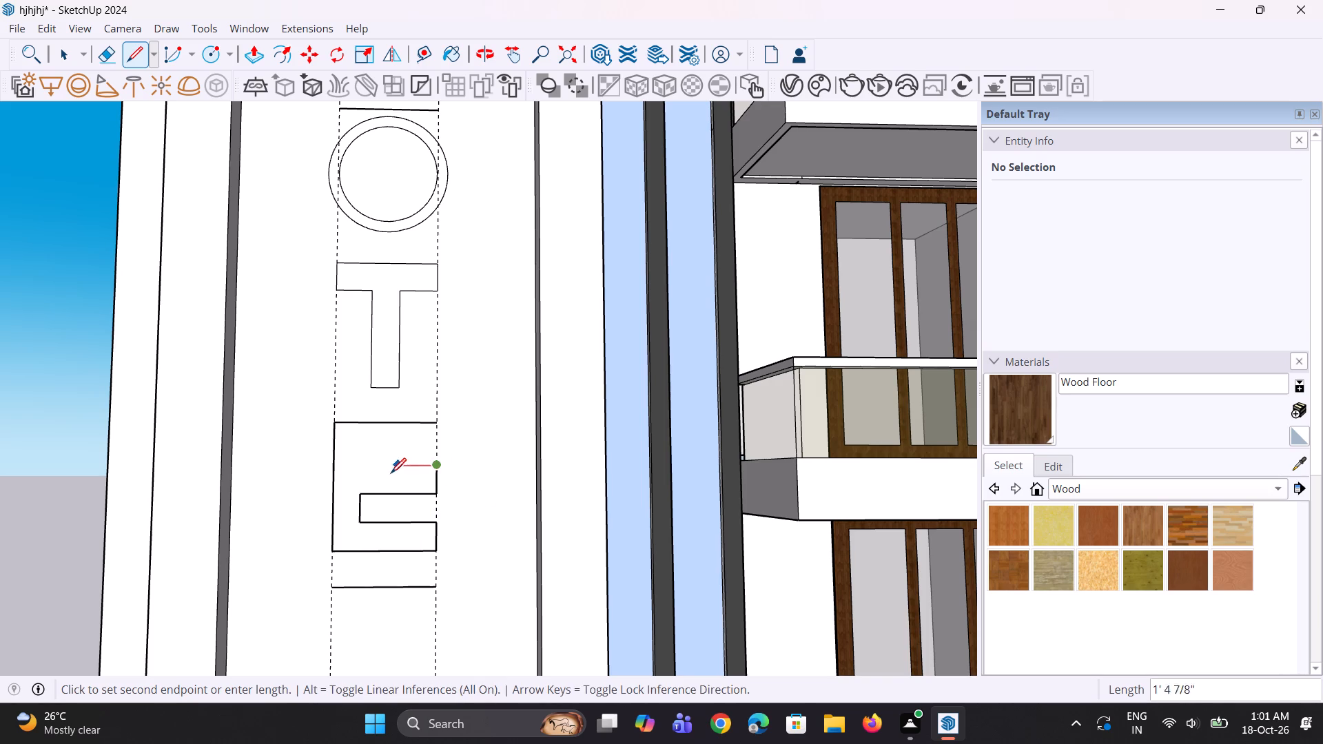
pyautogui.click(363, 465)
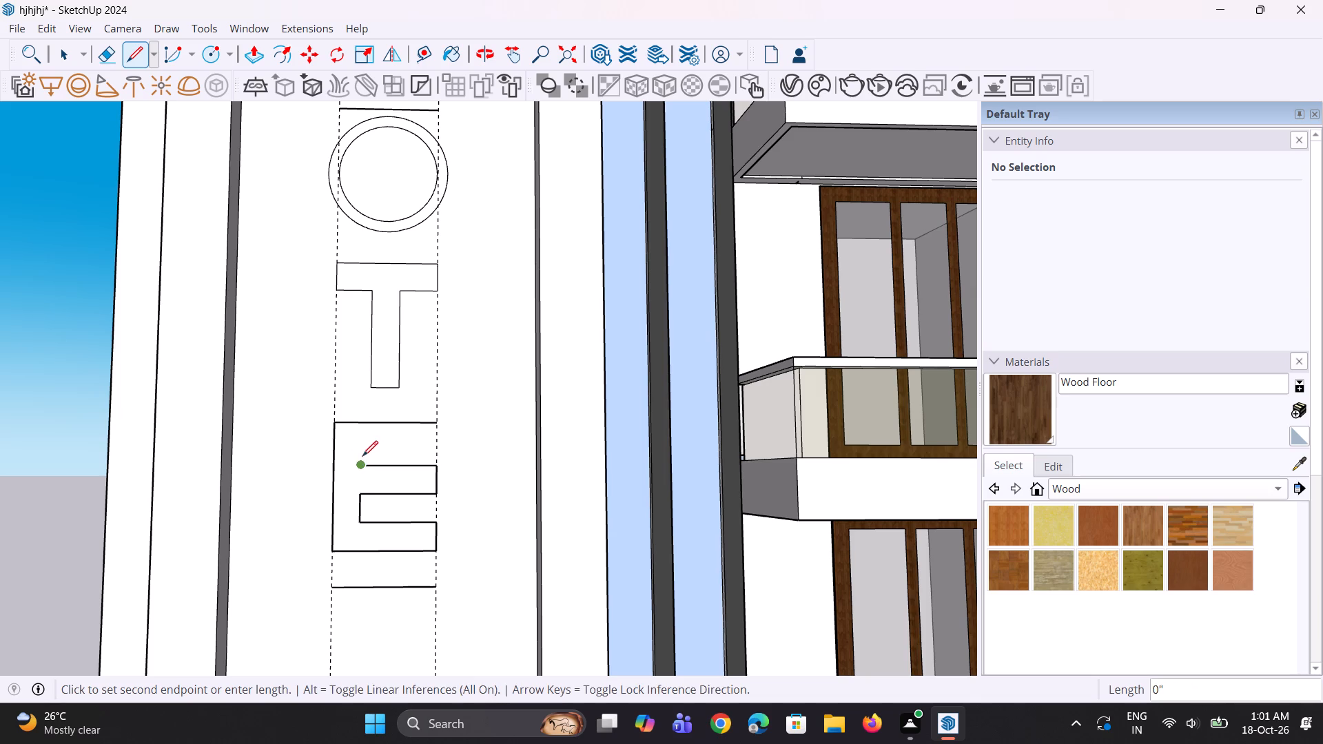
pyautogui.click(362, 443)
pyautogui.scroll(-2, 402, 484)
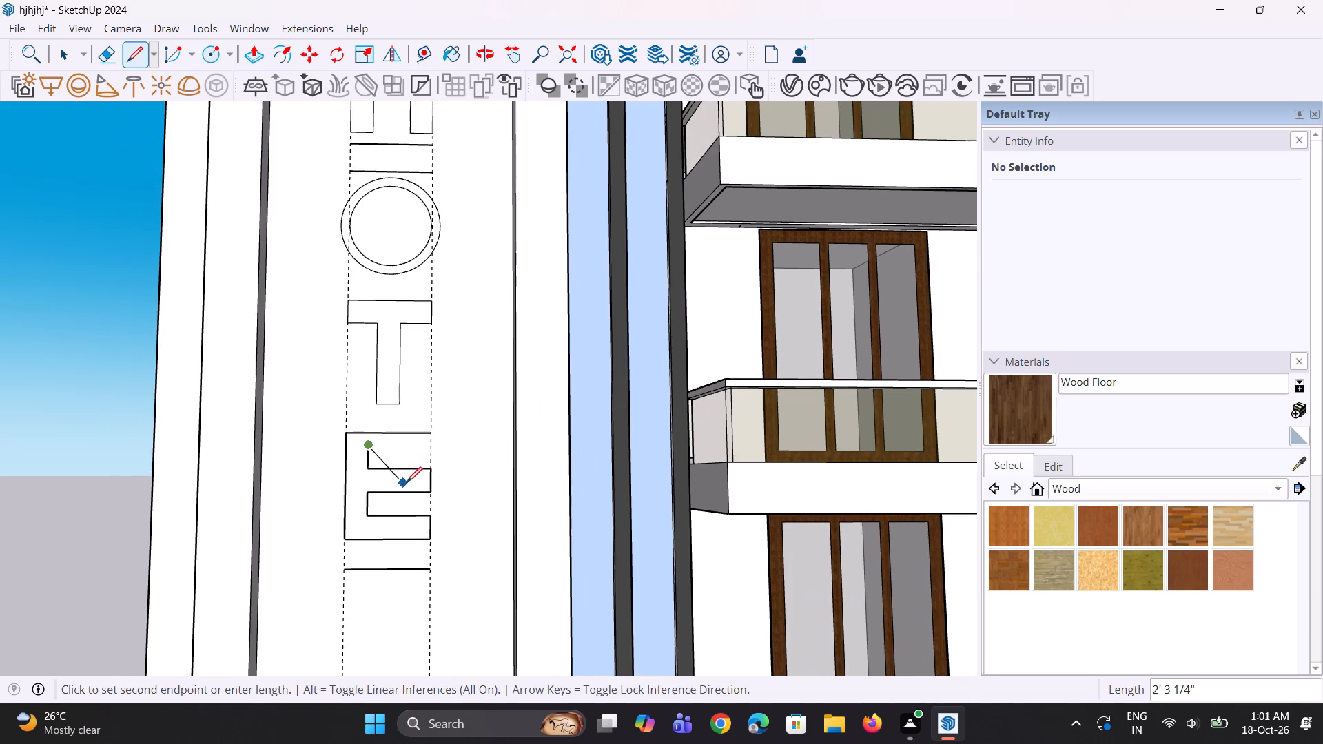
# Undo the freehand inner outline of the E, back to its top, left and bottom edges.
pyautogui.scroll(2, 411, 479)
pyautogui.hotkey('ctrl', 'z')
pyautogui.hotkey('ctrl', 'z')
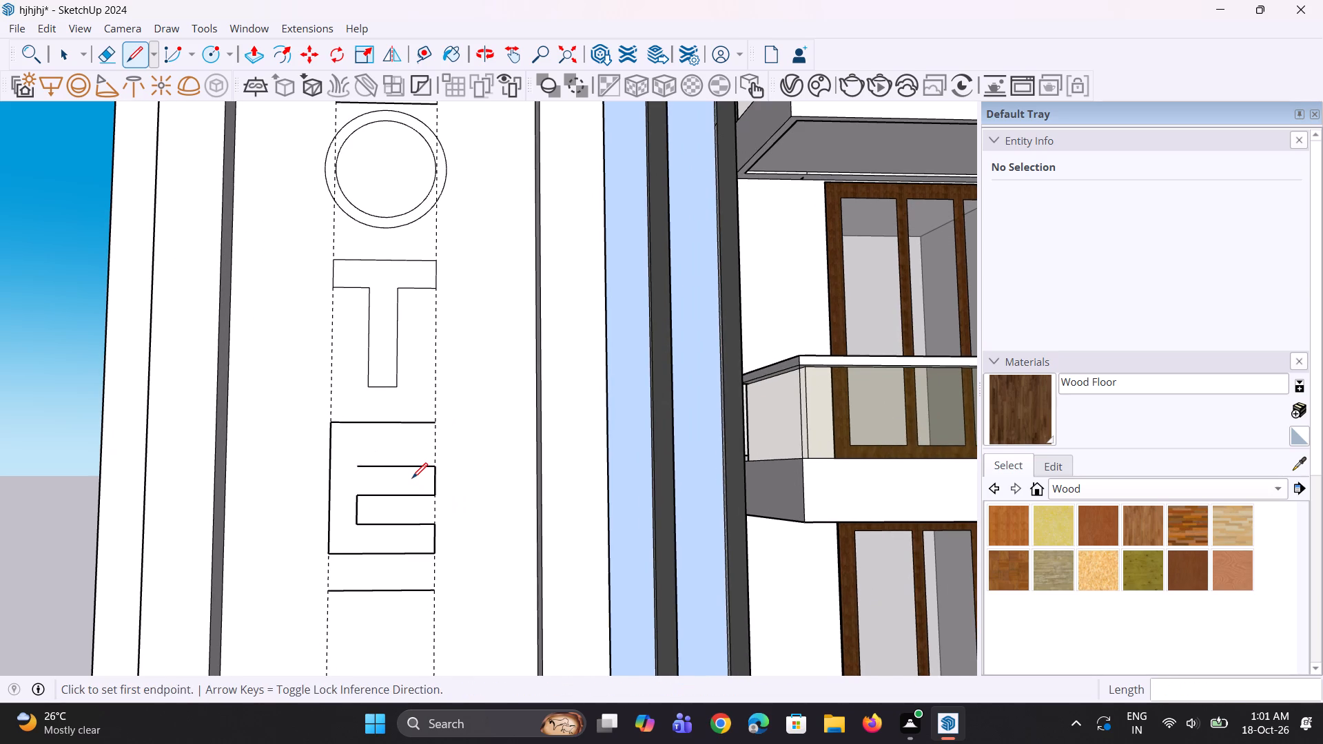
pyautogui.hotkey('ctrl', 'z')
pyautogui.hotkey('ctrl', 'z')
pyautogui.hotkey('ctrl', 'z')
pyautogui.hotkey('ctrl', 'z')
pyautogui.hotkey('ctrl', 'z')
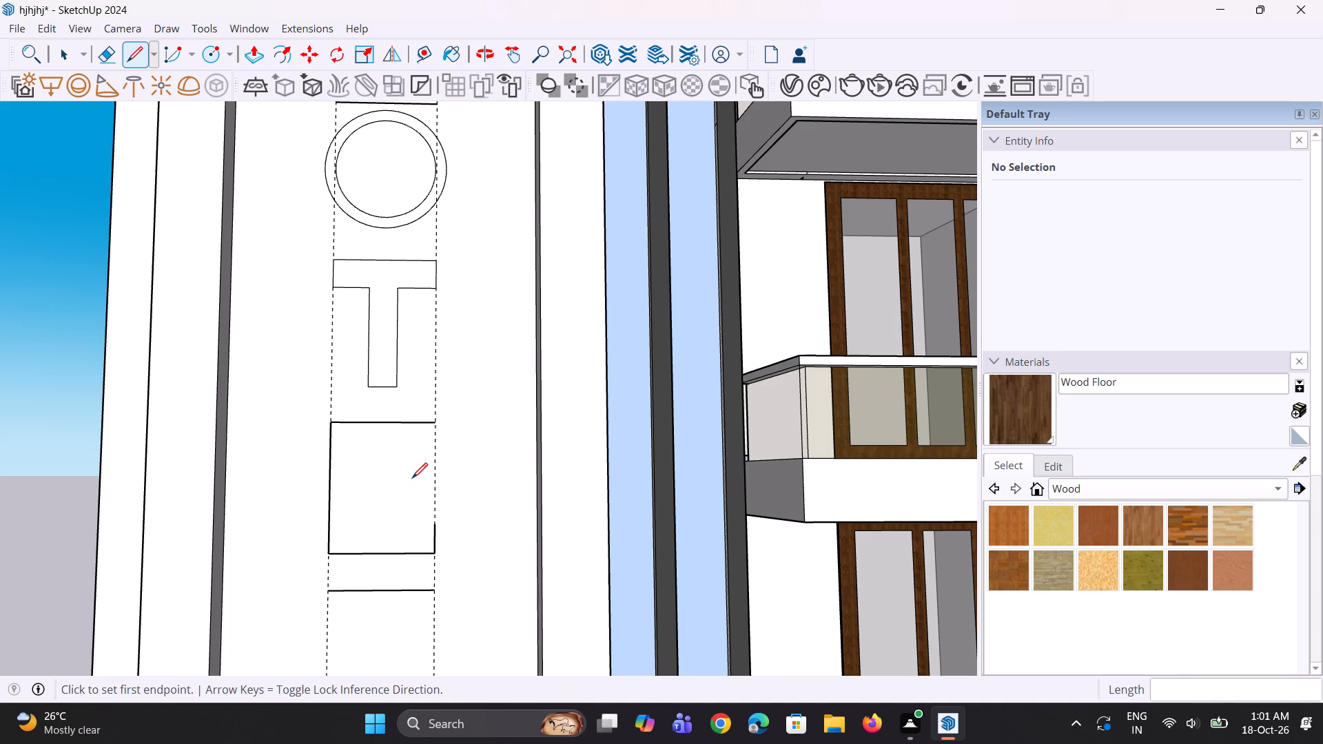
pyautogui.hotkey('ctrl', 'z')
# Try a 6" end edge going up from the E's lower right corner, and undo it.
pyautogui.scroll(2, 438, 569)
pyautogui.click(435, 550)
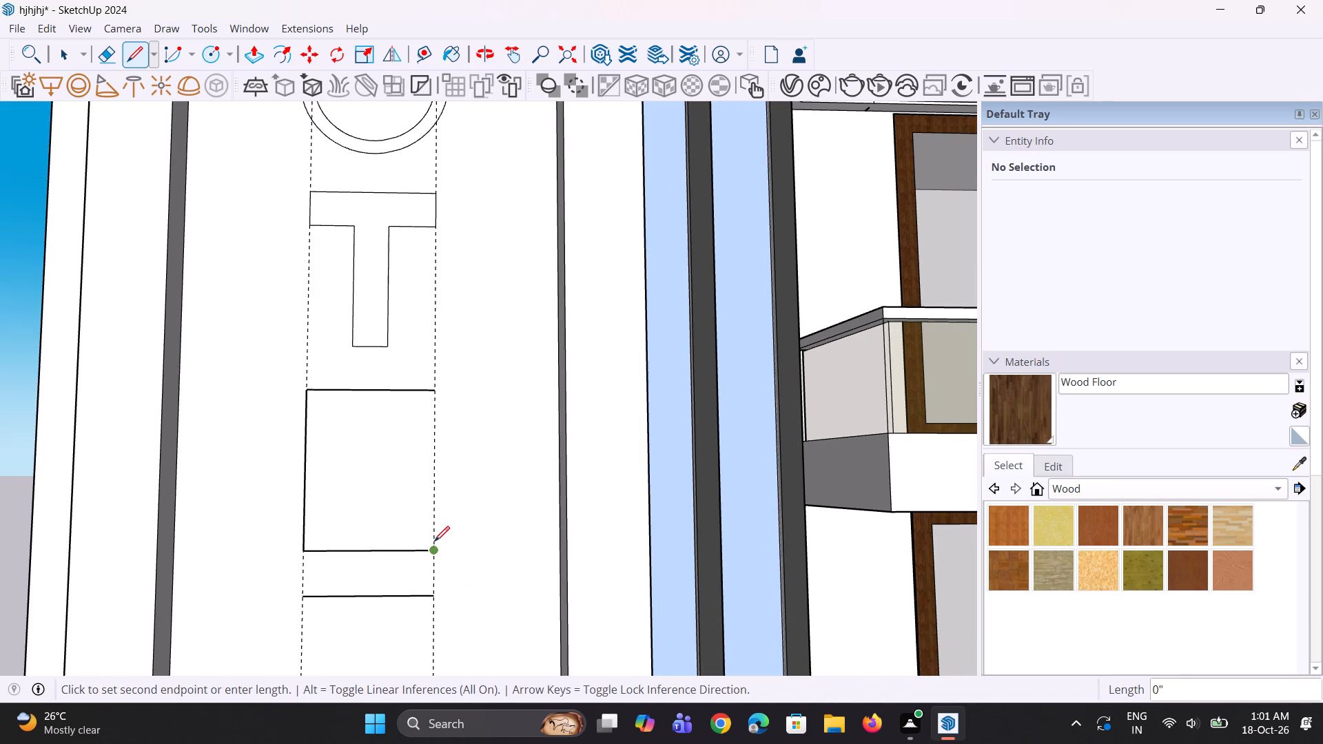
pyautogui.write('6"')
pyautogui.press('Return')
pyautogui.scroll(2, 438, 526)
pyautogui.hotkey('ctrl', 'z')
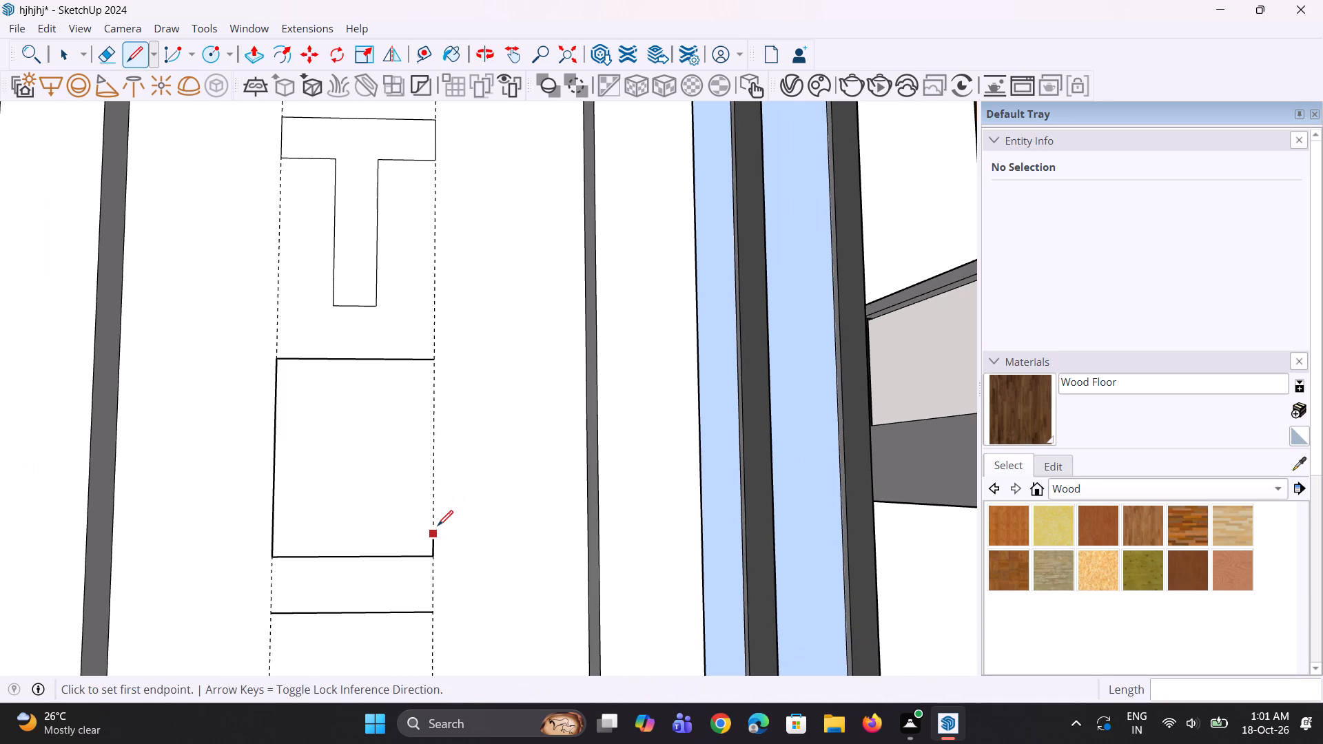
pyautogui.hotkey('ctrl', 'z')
# Draw an 8" end edge for the E's bottom arm, straight up from the lower right corner.
pyautogui.click(434, 557)
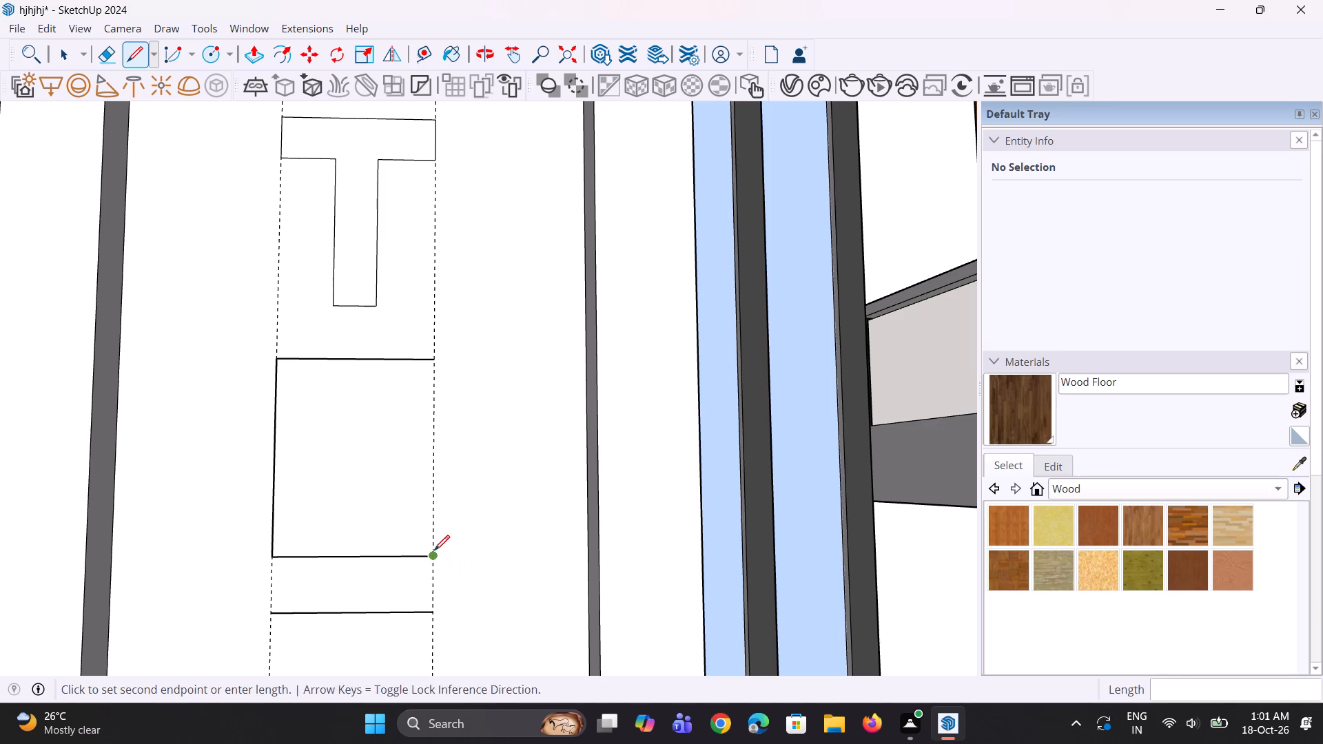
pyautogui.write('8"')
pyautogui.press('Return')
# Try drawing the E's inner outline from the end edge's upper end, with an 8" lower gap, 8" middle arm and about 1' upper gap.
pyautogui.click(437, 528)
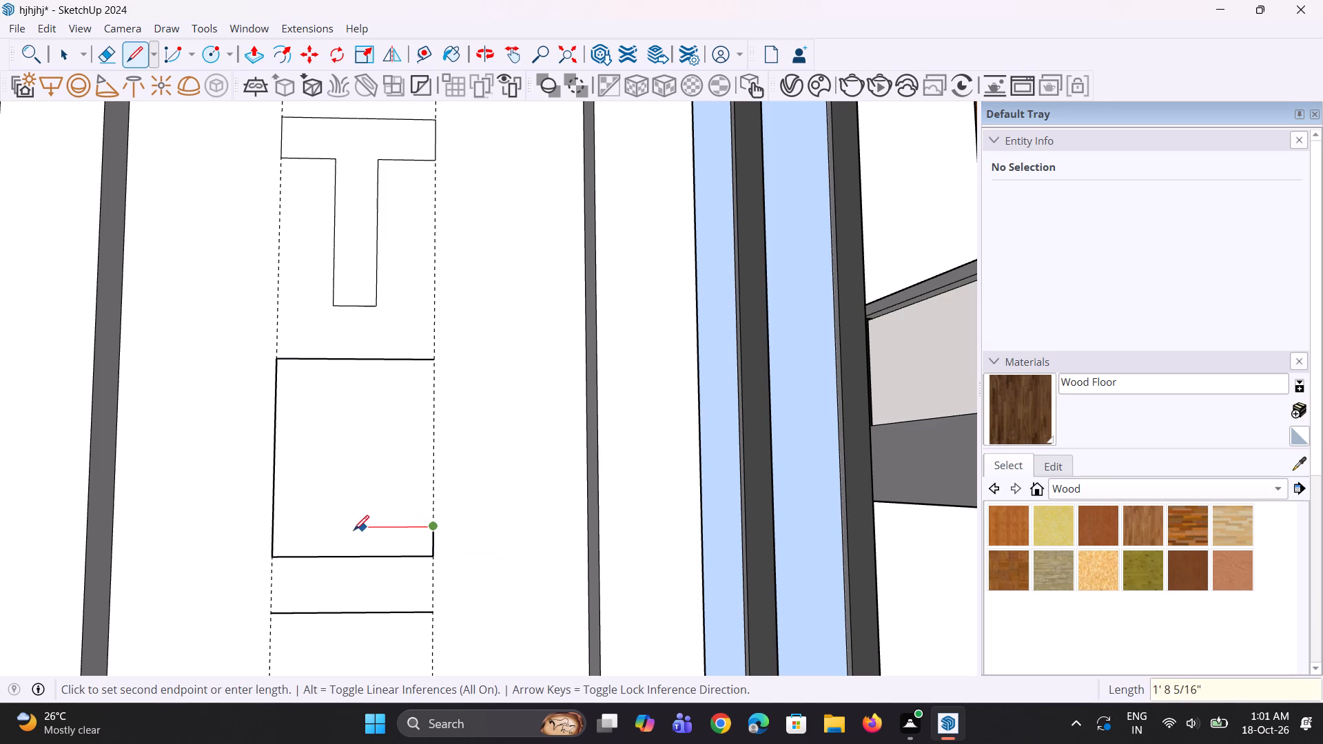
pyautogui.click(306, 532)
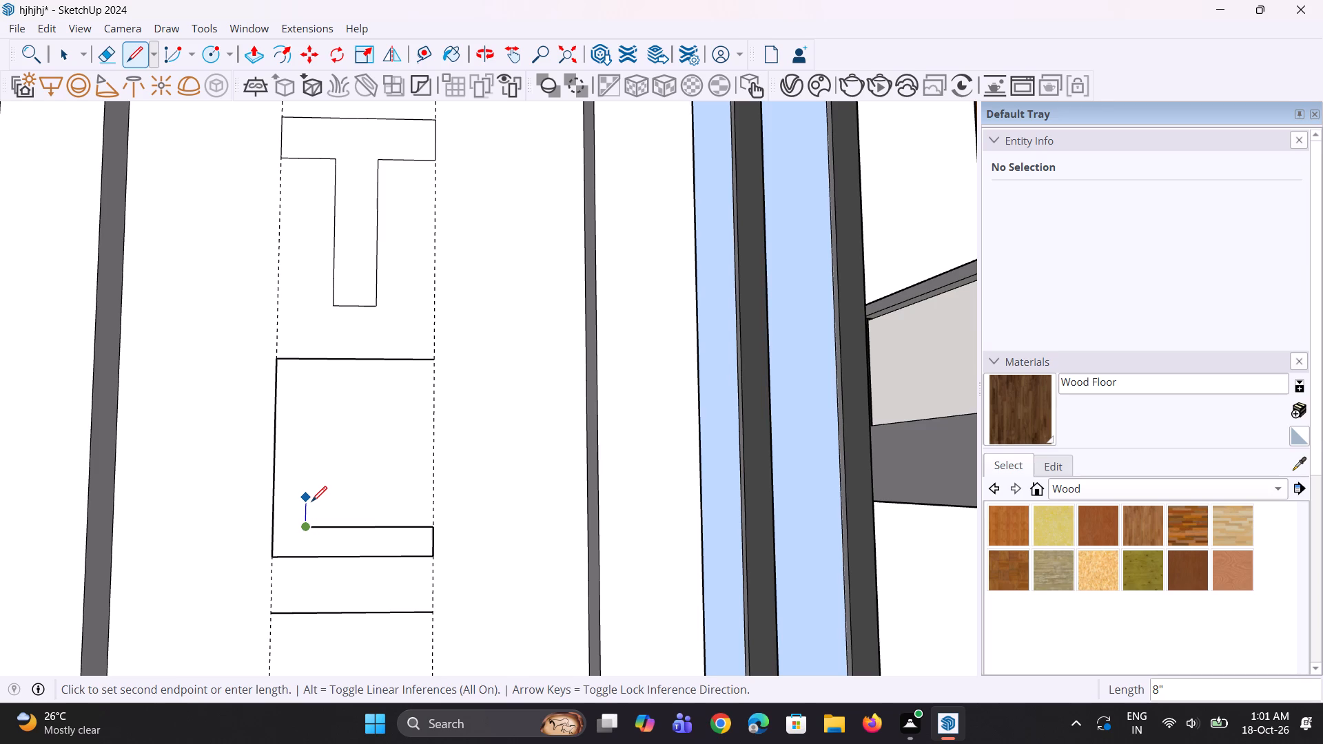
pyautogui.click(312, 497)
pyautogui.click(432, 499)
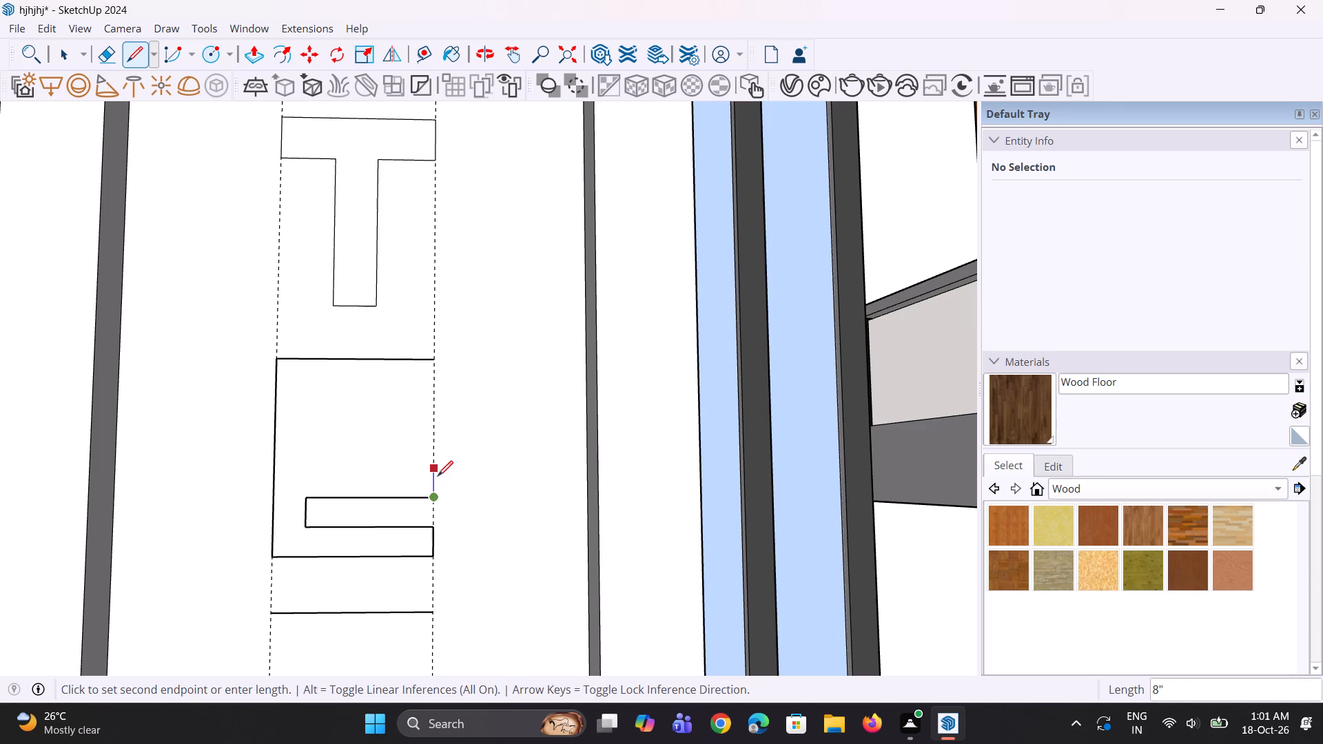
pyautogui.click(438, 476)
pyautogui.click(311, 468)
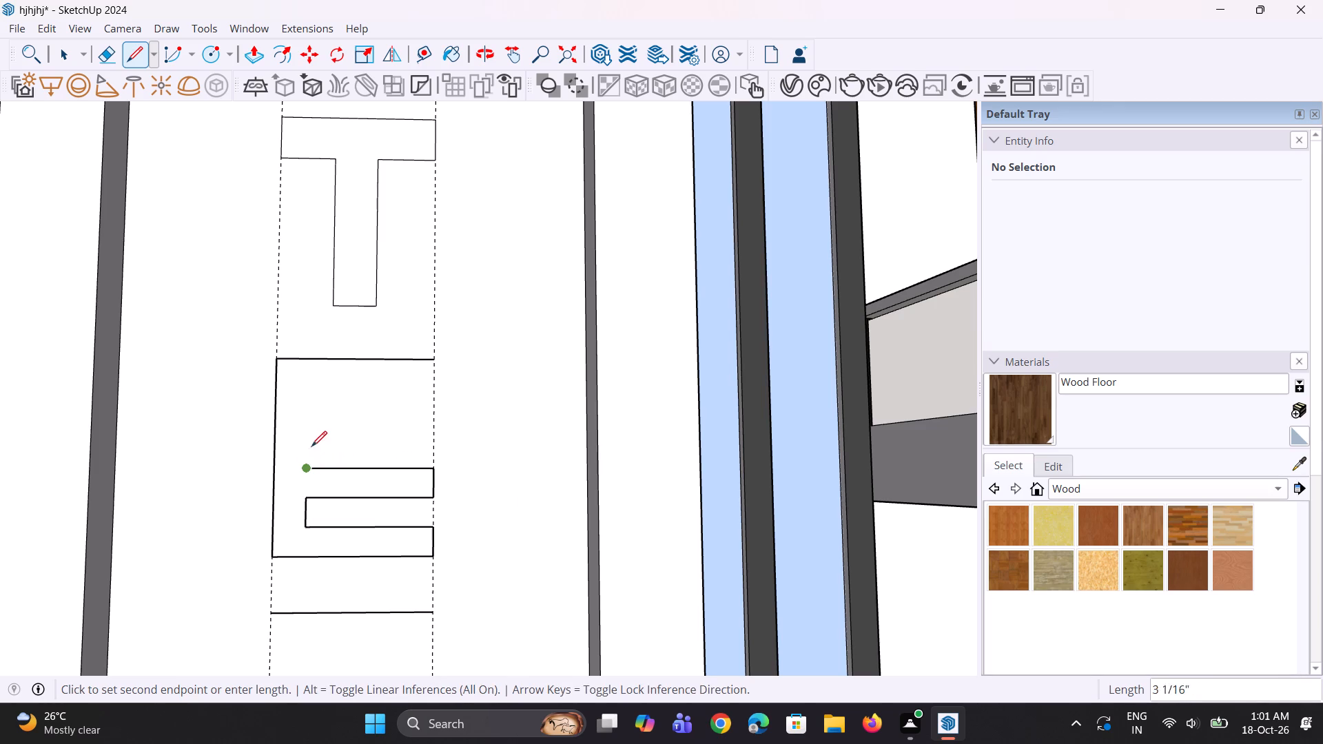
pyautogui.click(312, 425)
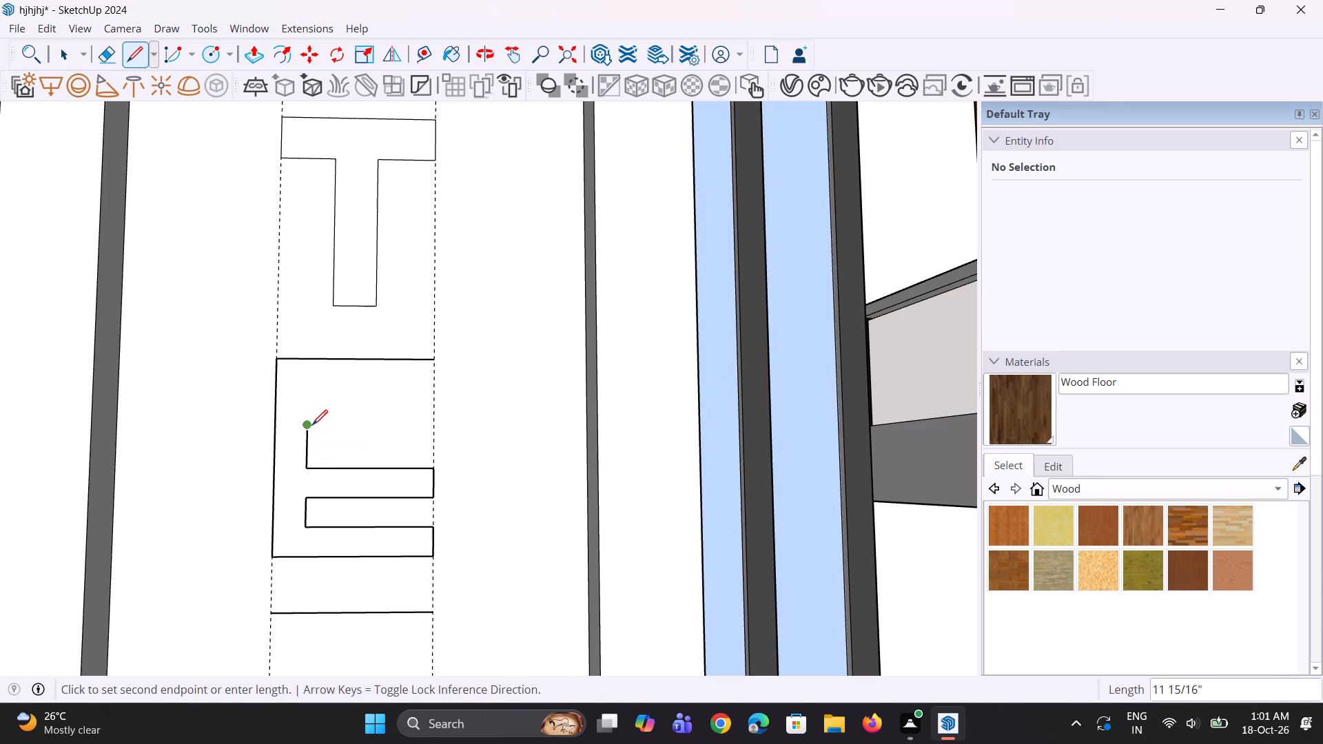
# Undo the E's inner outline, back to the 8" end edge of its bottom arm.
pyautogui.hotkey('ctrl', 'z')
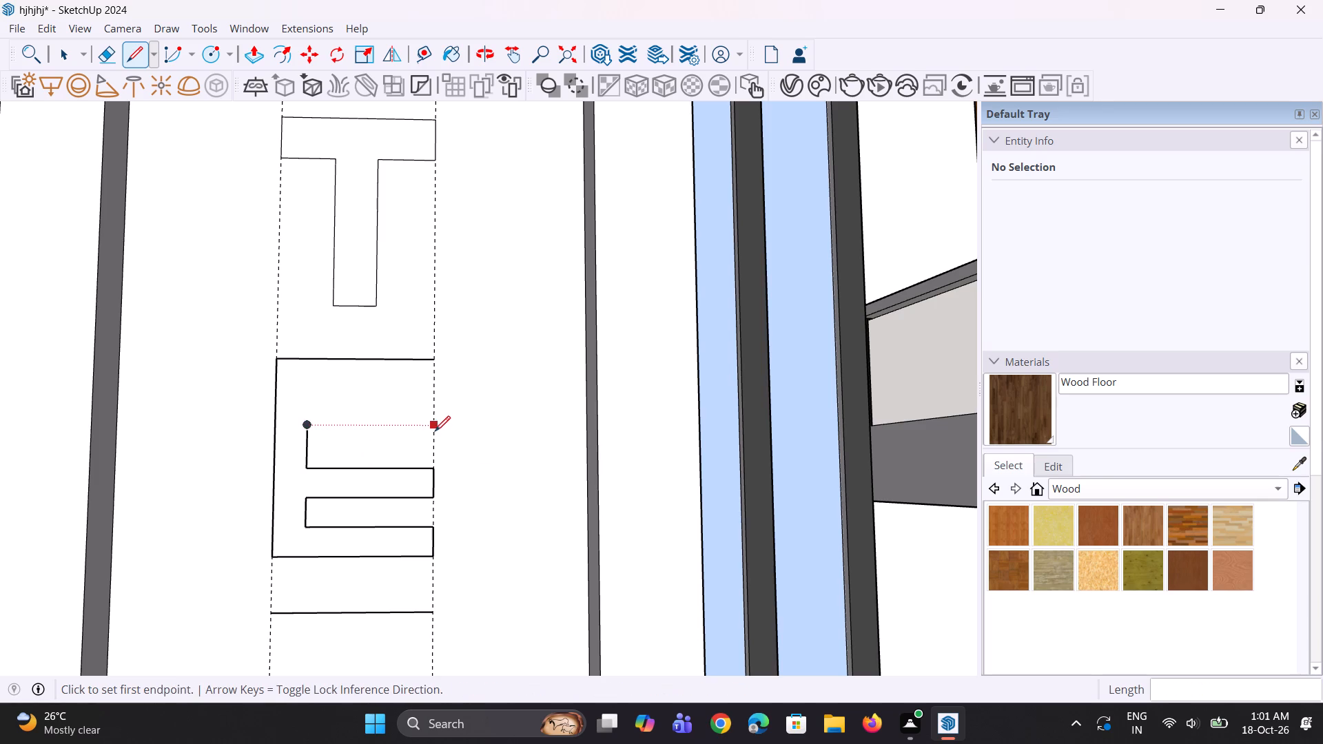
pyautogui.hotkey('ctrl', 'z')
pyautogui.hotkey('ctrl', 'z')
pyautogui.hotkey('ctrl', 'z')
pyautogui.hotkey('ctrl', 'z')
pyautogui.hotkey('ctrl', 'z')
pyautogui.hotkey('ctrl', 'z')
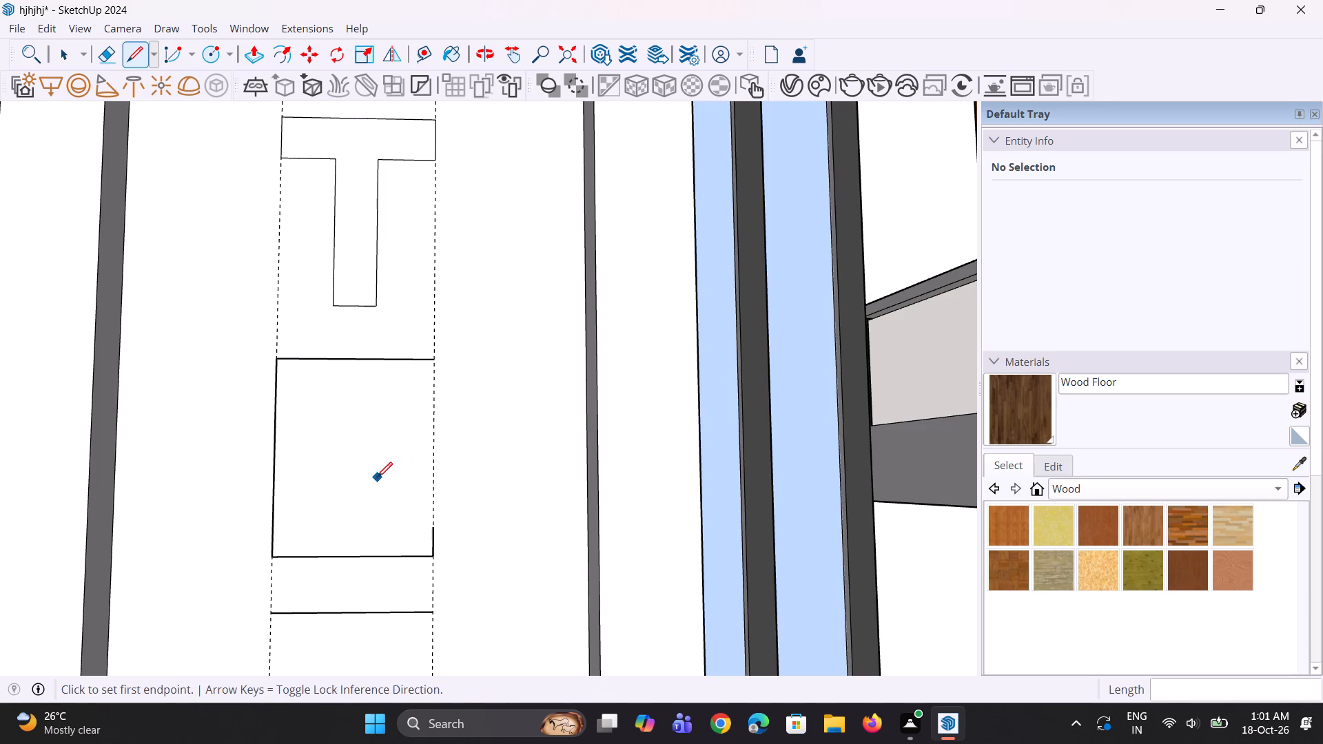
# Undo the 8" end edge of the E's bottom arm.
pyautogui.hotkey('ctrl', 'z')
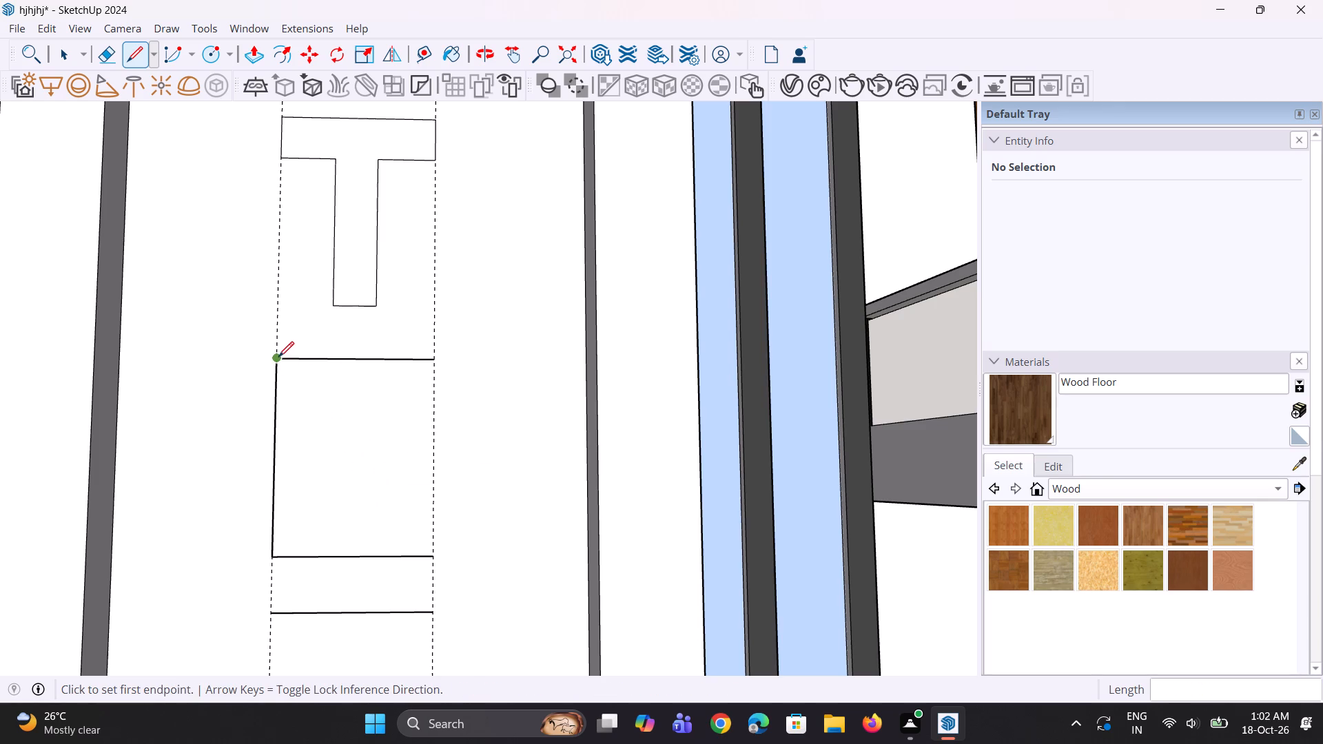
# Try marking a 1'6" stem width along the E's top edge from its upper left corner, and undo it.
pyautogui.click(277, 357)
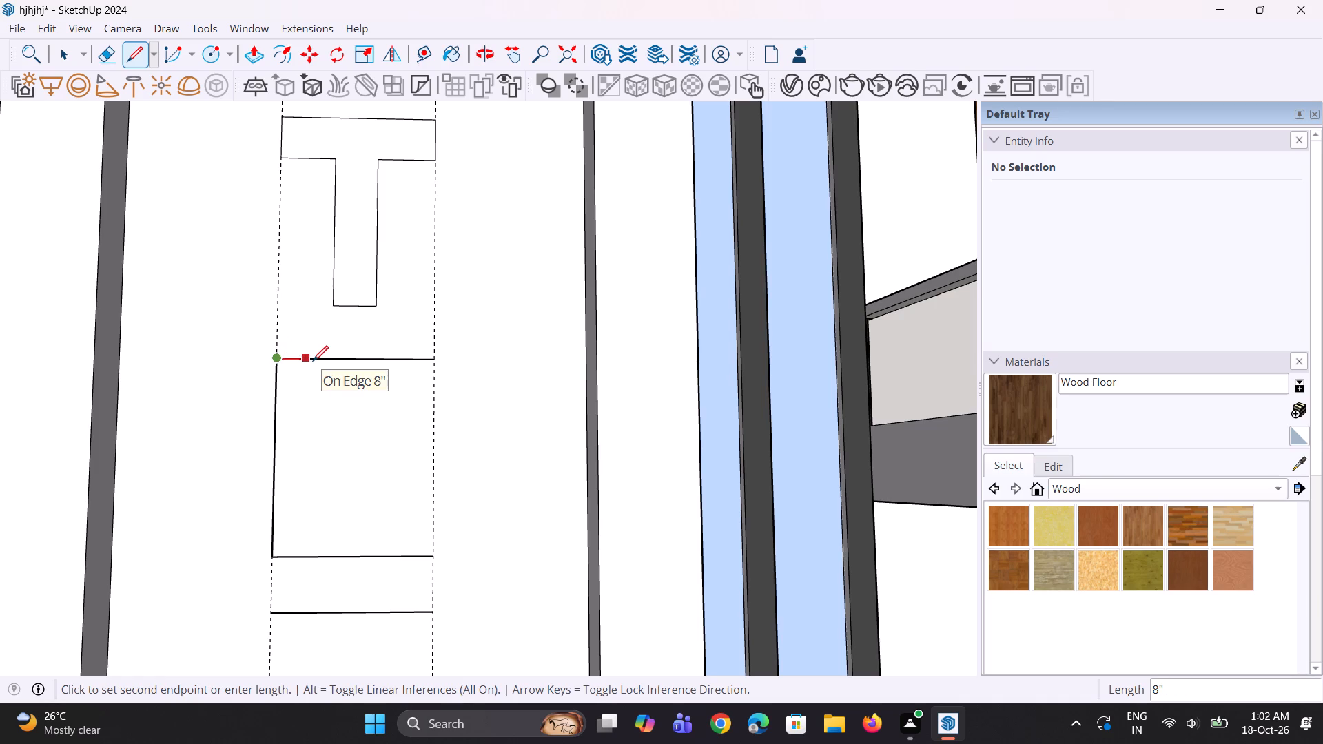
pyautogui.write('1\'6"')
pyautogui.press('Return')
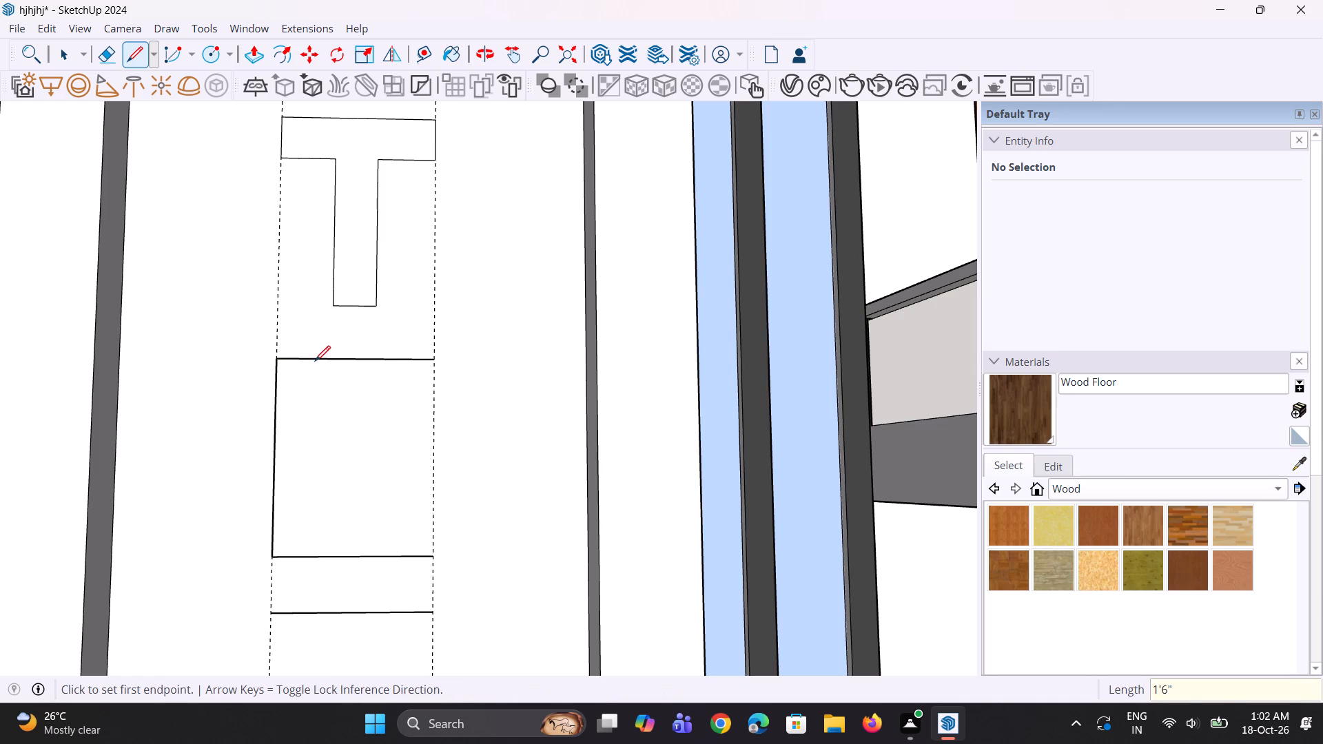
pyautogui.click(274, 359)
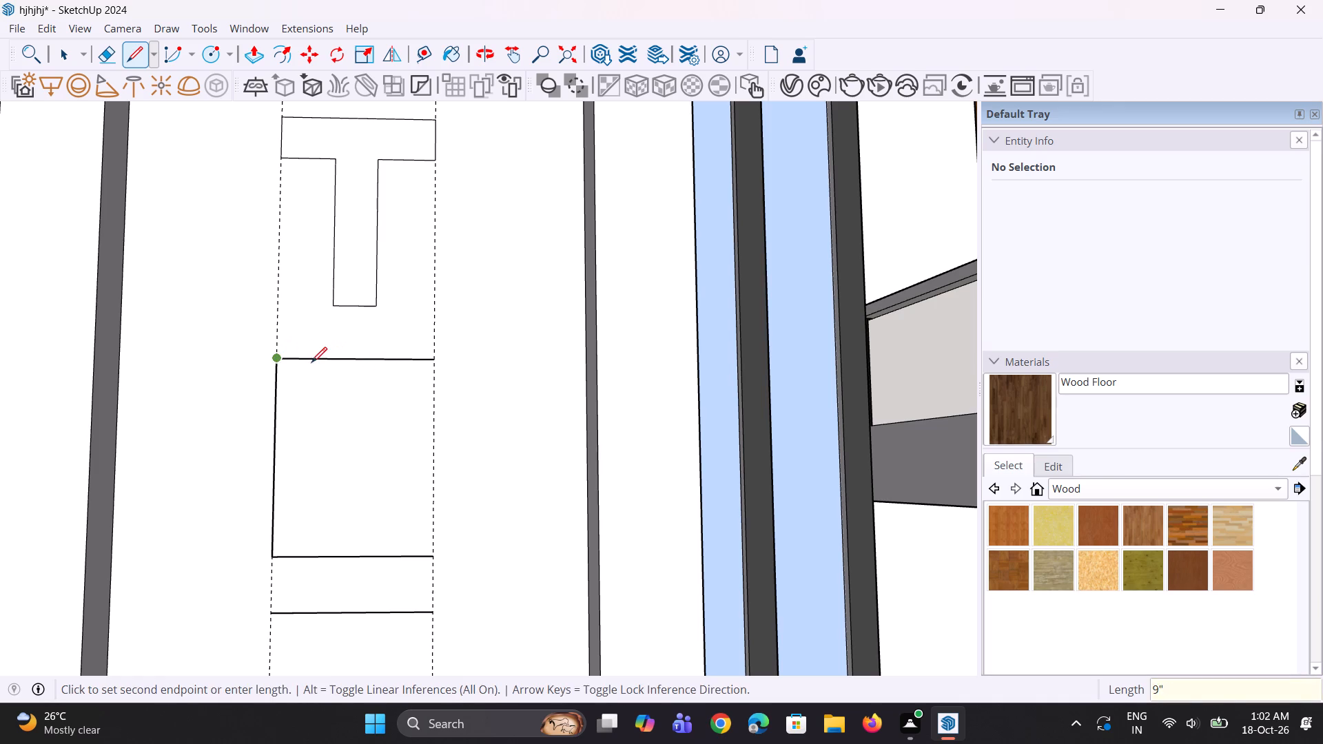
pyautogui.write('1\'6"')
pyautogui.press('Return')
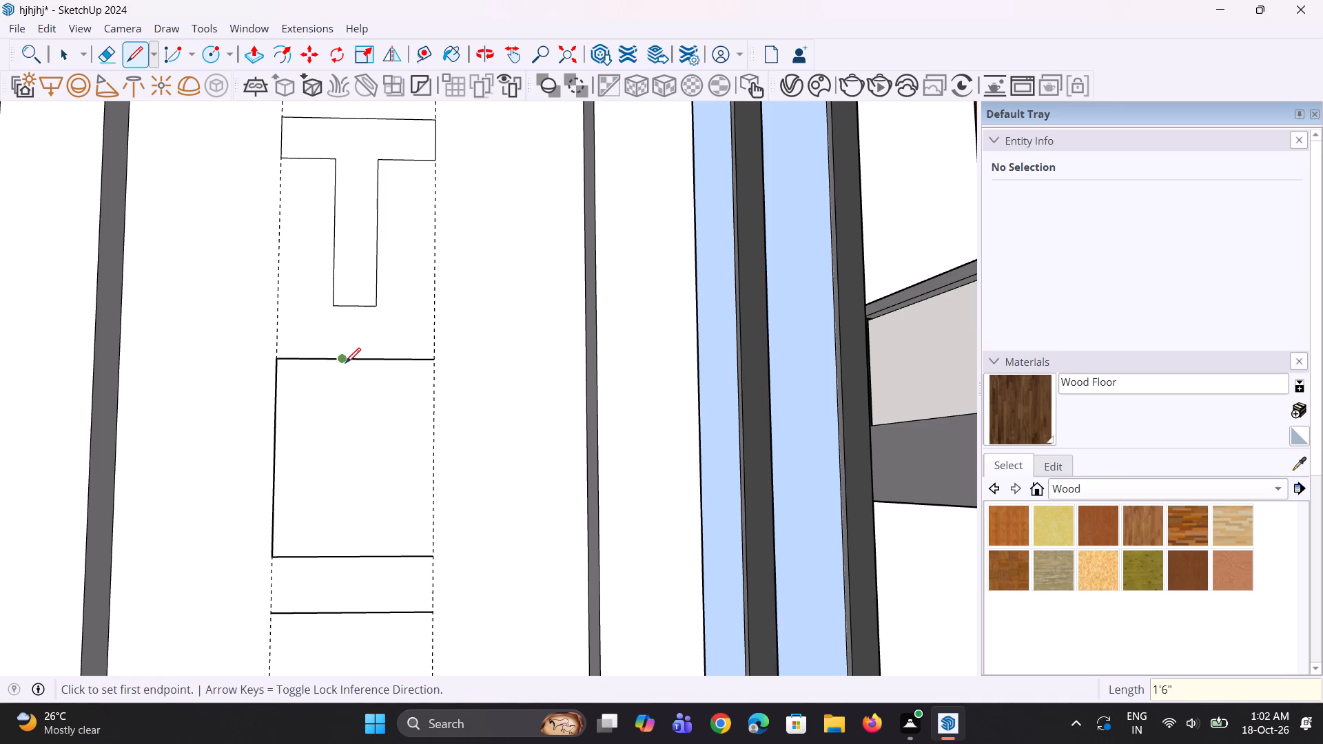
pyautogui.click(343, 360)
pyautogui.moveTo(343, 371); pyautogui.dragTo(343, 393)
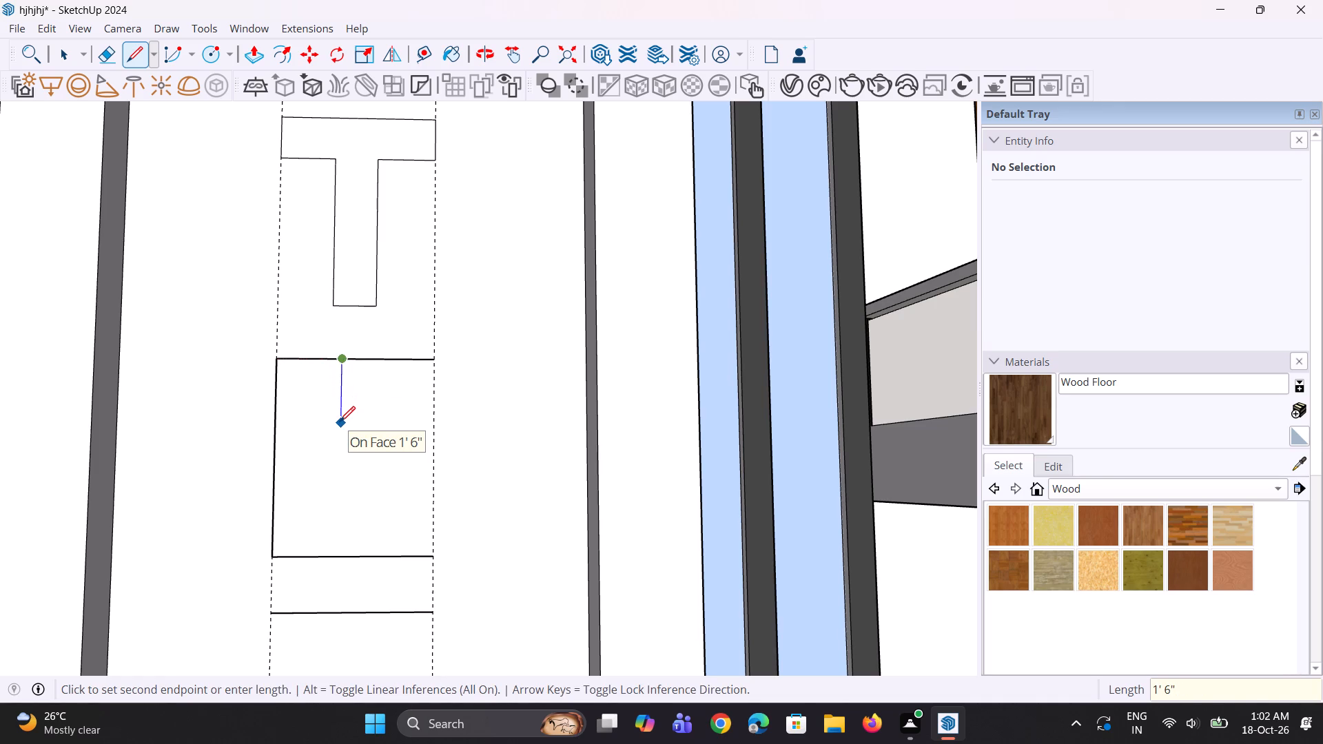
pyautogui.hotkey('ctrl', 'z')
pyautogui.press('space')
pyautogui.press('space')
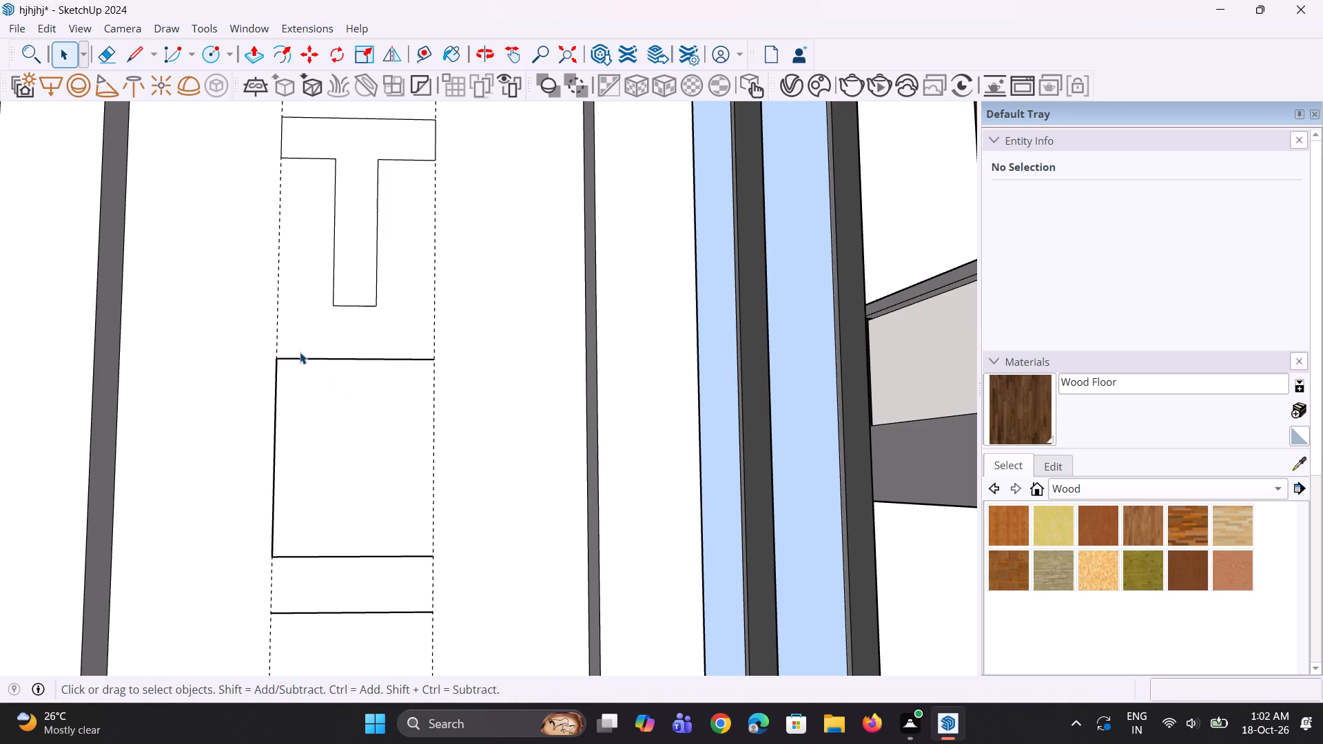
# Mark a 1' 2" stem width along the E's top edge from its left corner and draw the stem line down to the bottom edge.
pyautogui.press('l')
pyautogui.click(276, 360)
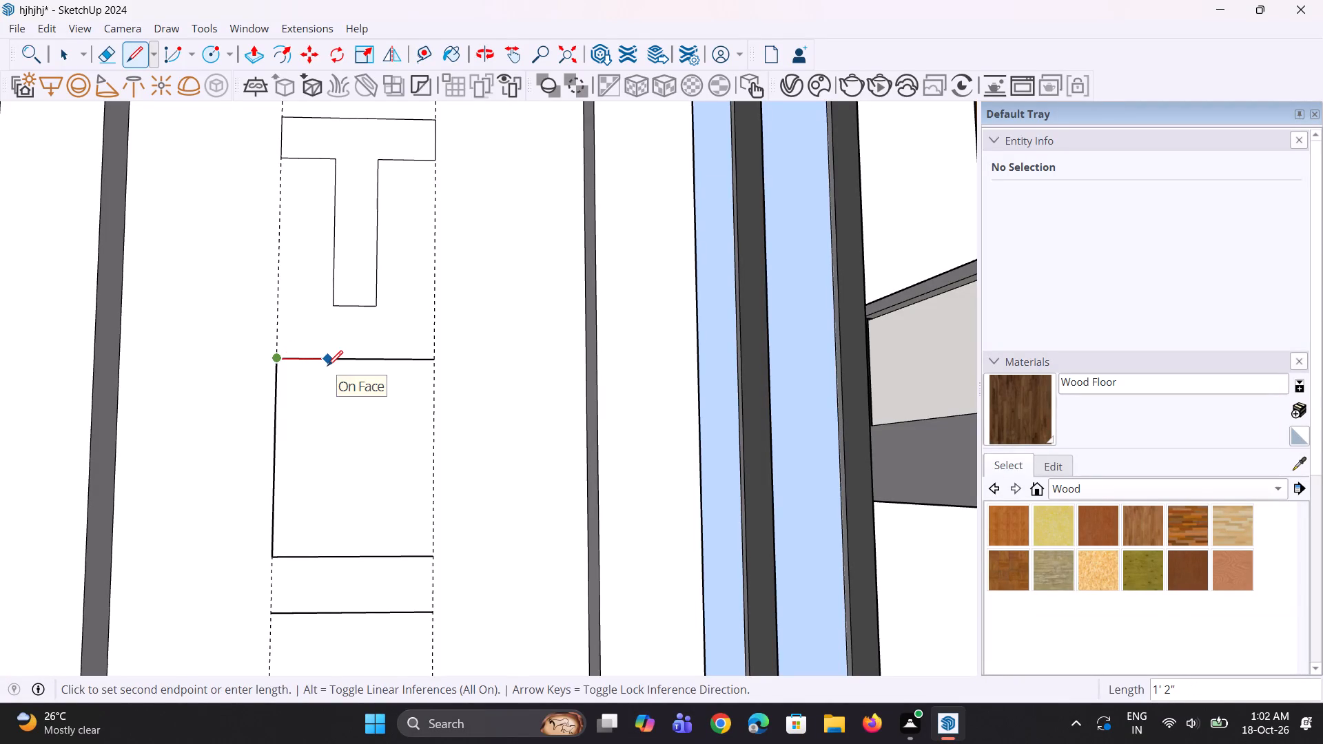
pyautogui.click(327, 366)
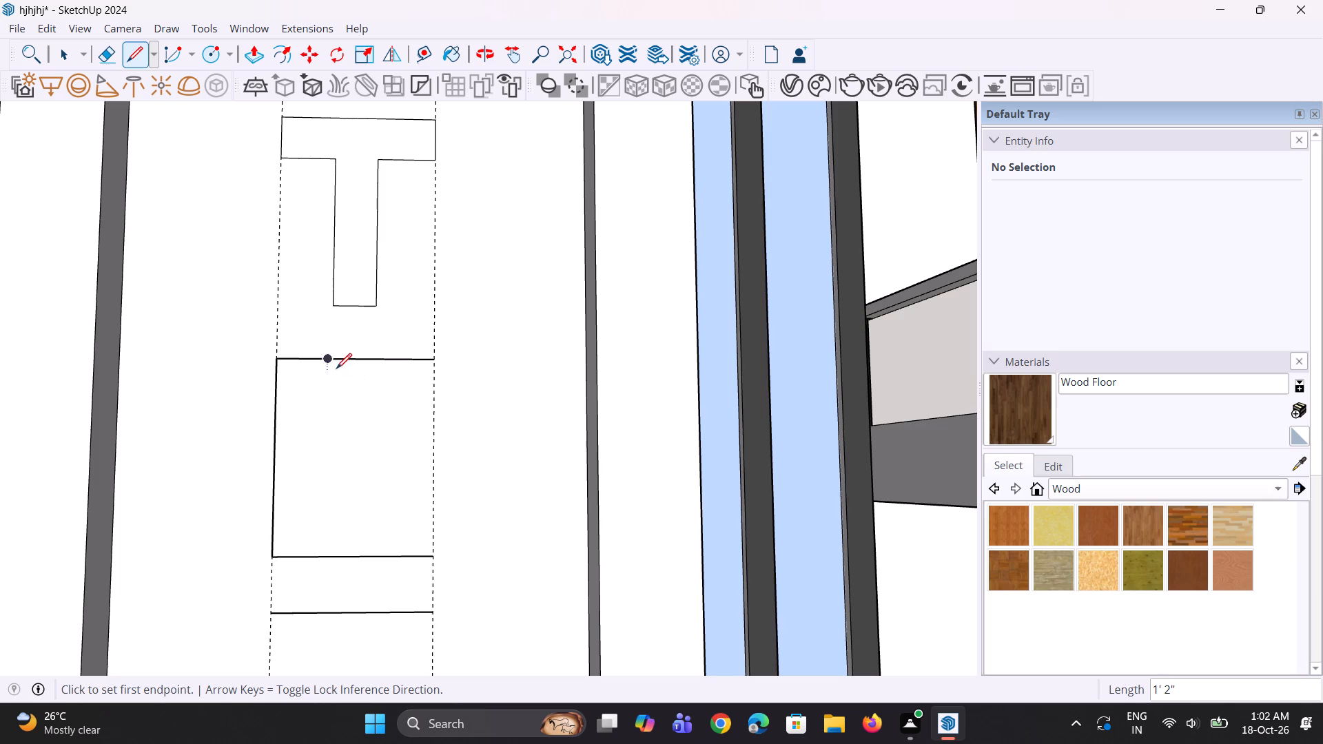
pyautogui.click(329, 361)
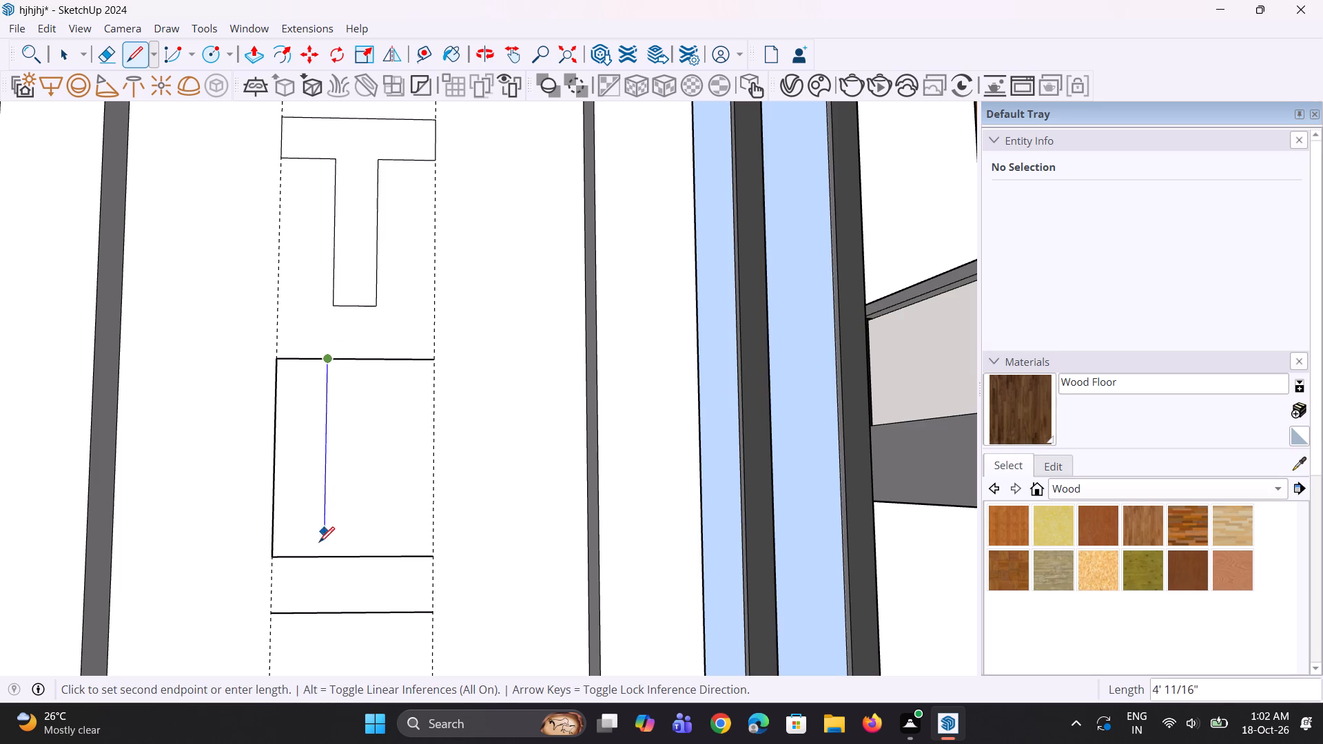
pyautogui.click(321, 559)
pyautogui.press('space')
# Draw a short marker line about 4" long along the E's top edge, across the upper end of the stem line.
pyautogui.scroll(1, 333, 362)
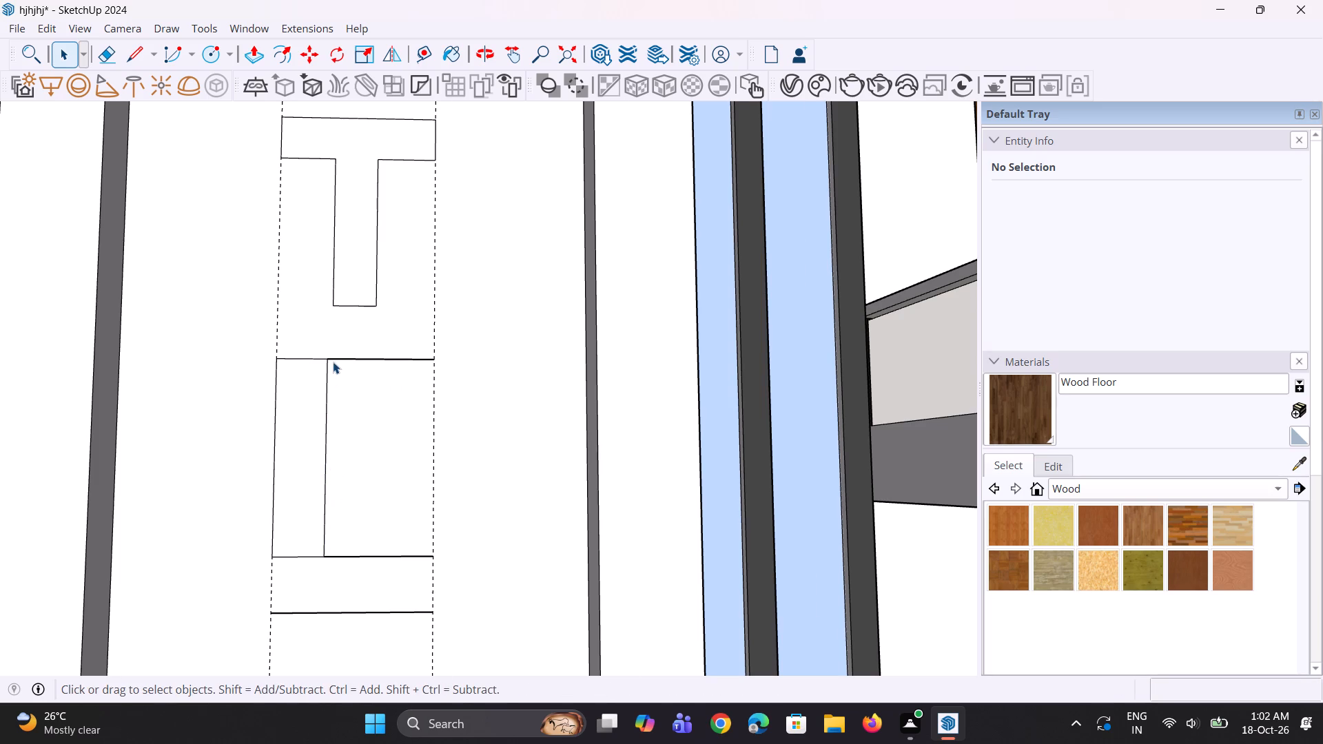
pyautogui.scroll(4, 333, 362)
pyautogui.press('l')
pyautogui.scroll(3, 325, 365)
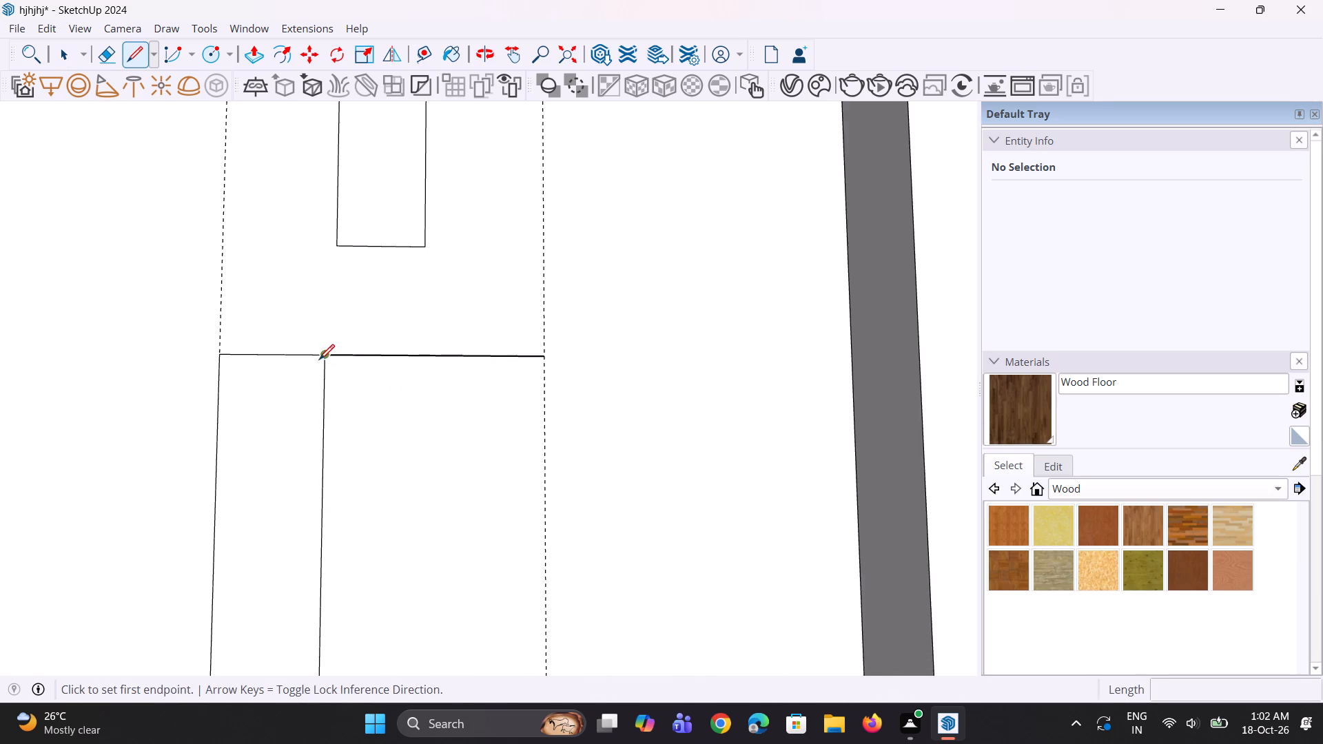
pyautogui.scroll(1, 319, 360)
pyautogui.click(307, 353)
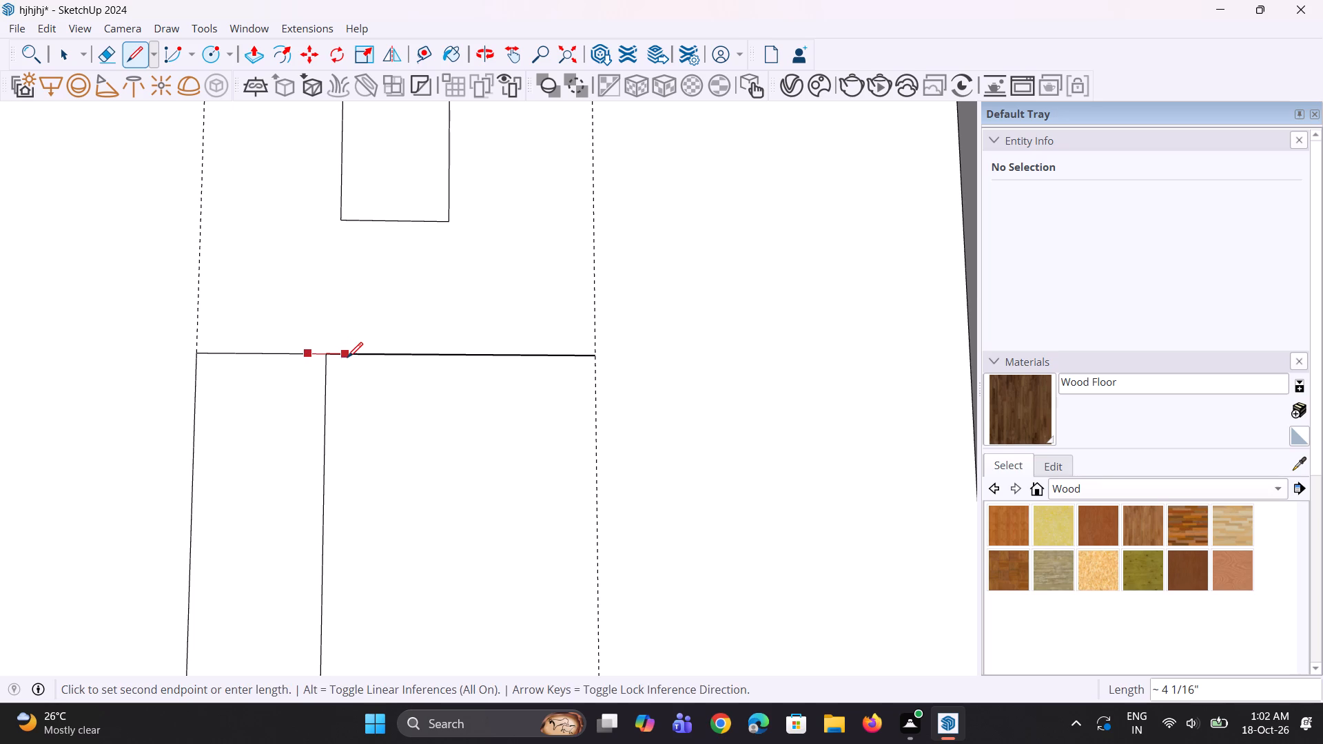
pyautogui.click(347, 358)
pyautogui.press('space')
# Copy the marker's left half down the stem line to the E's bottom edge, dividing the distance into 3 equal spaces.
pyautogui.scroll(2, 322, 360)
pyautogui.click(318, 351)
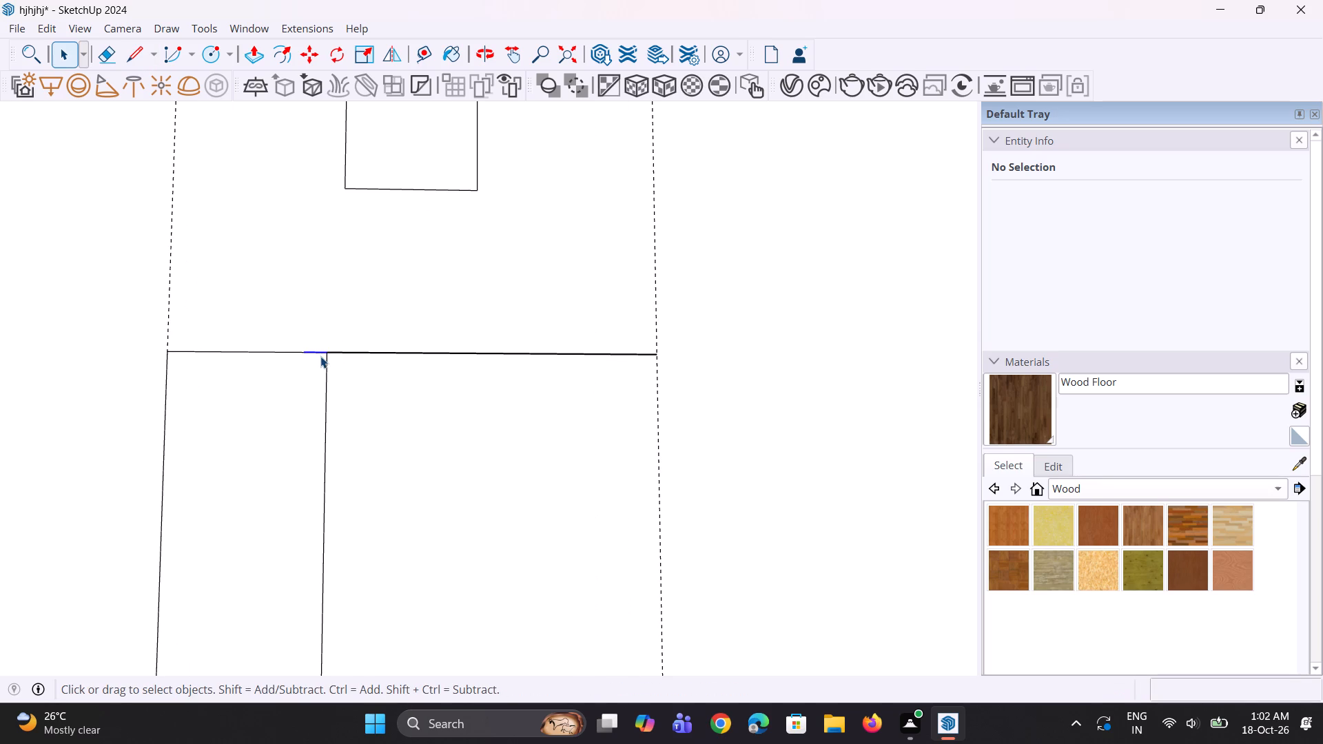
pyautogui.scroll(2, 320, 356)
pyautogui.press('m')
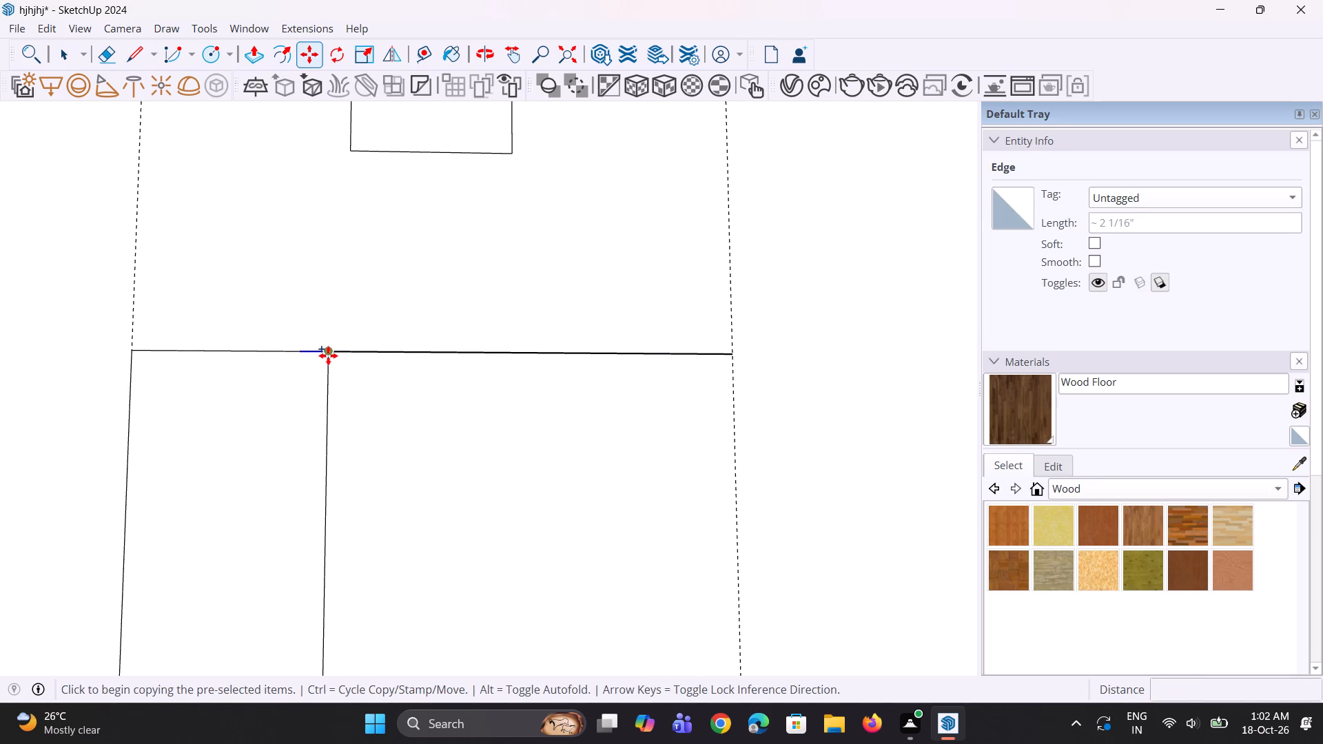
pyautogui.click(328, 355)
pyautogui.scroll(-15, 325, 400)
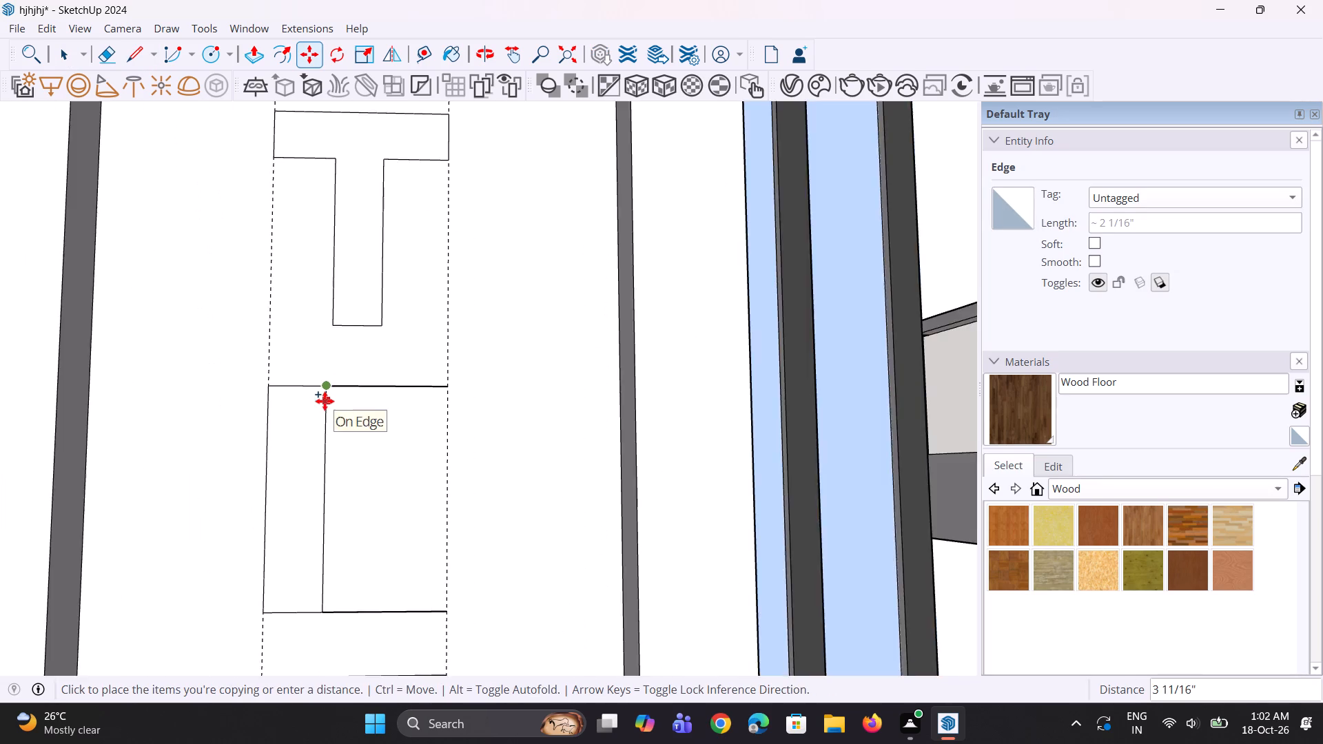
pyautogui.scroll(-2, 325, 401)
pyautogui.click(325, 544)
pyautogui.press('/')
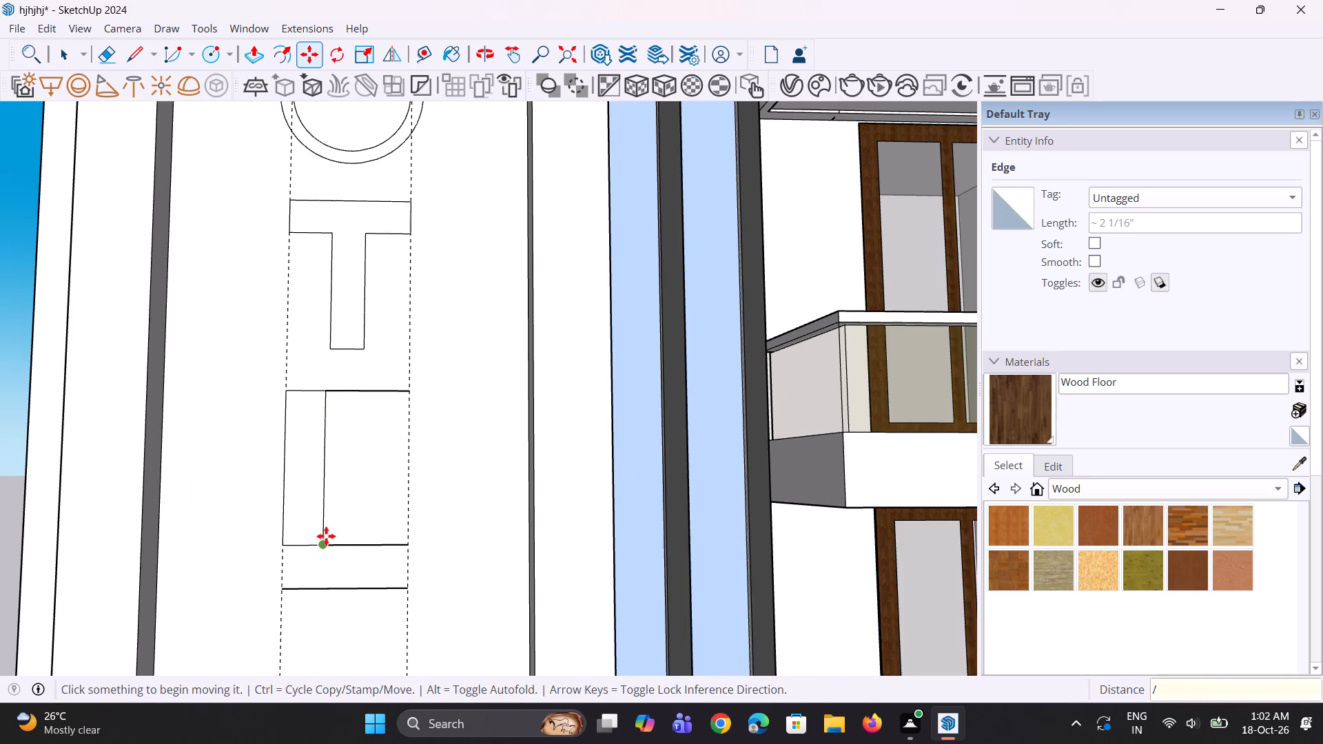
pyautogui.press('3')
pyautogui.press('Return')
pyautogui.scroll(4, 317, 475)
pyautogui.press('space')
pyautogui.press('space')
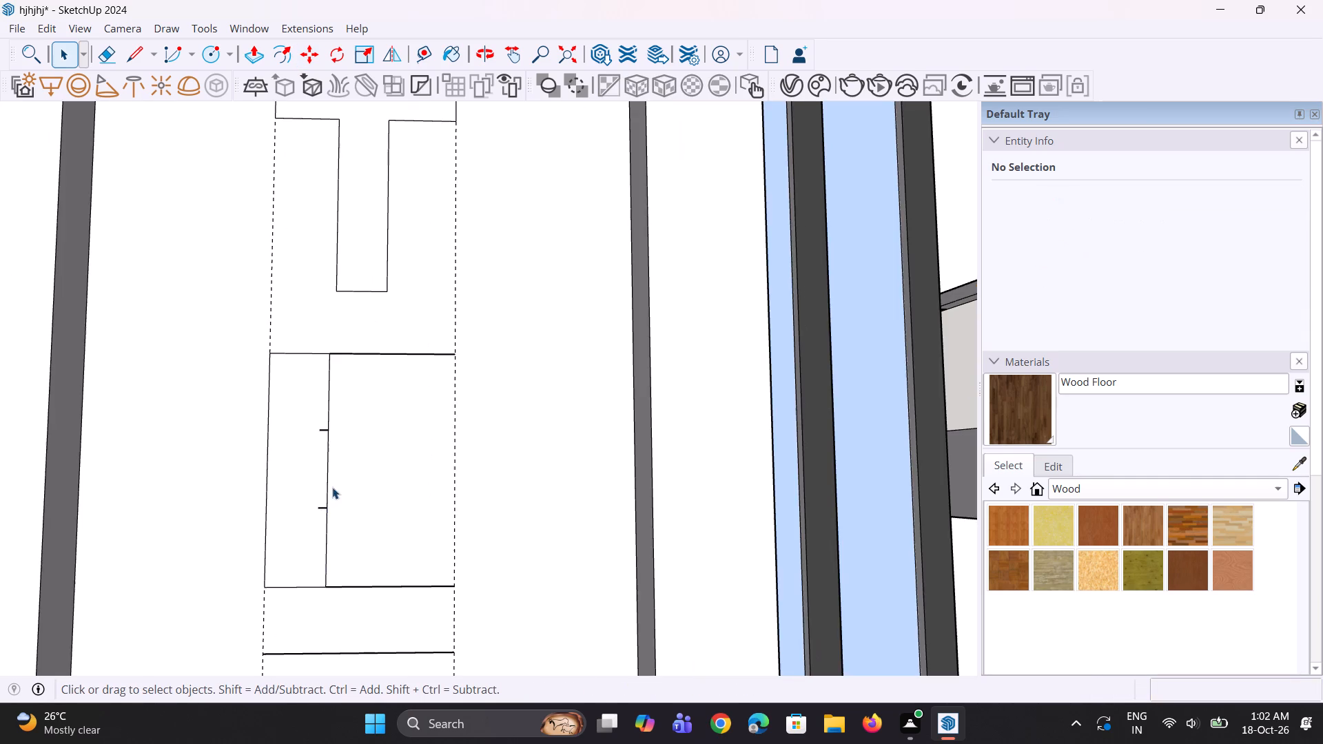
# Check the length of the lowest segment of the E's stem line.
pyautogui.scroll(-4, 332, 518)
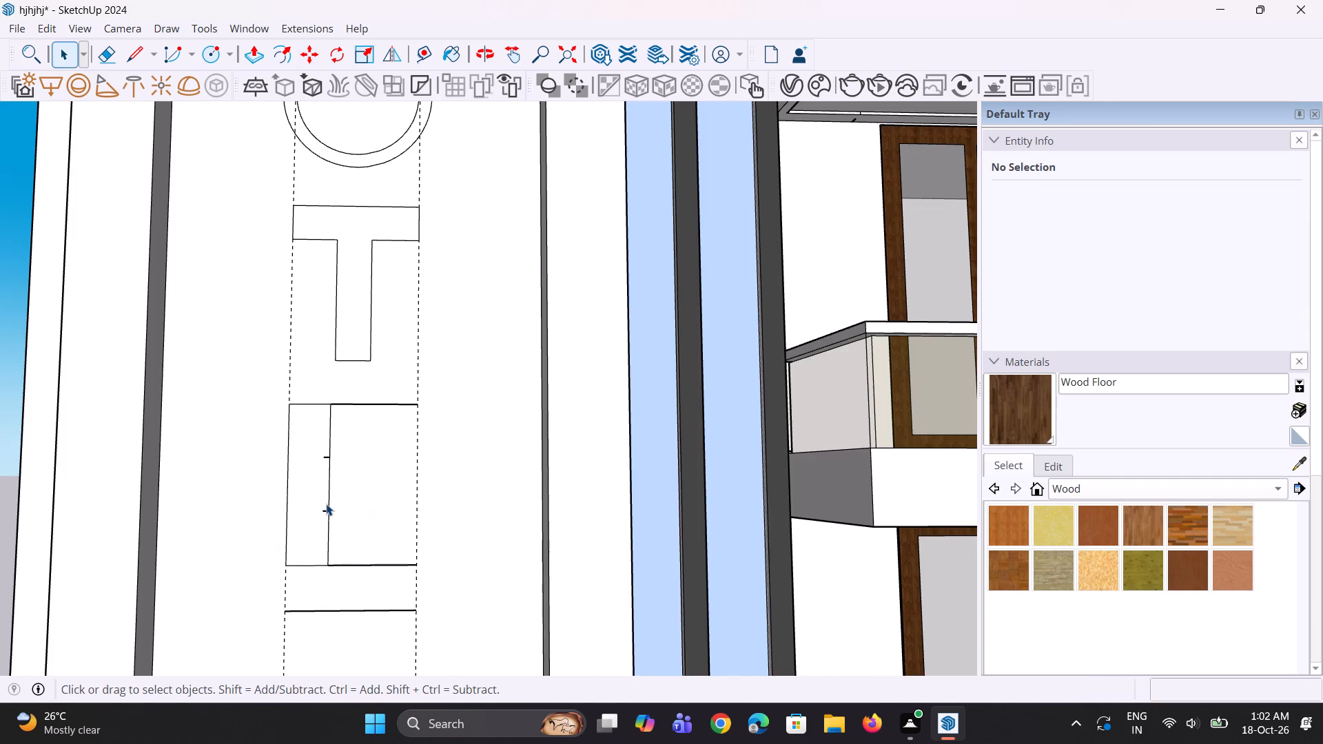
pyautogui.scroll(2, 326, 504)
pyautogui.scroll(-4, 331, 496)
pyautogui.scroll(2, 345, 518)
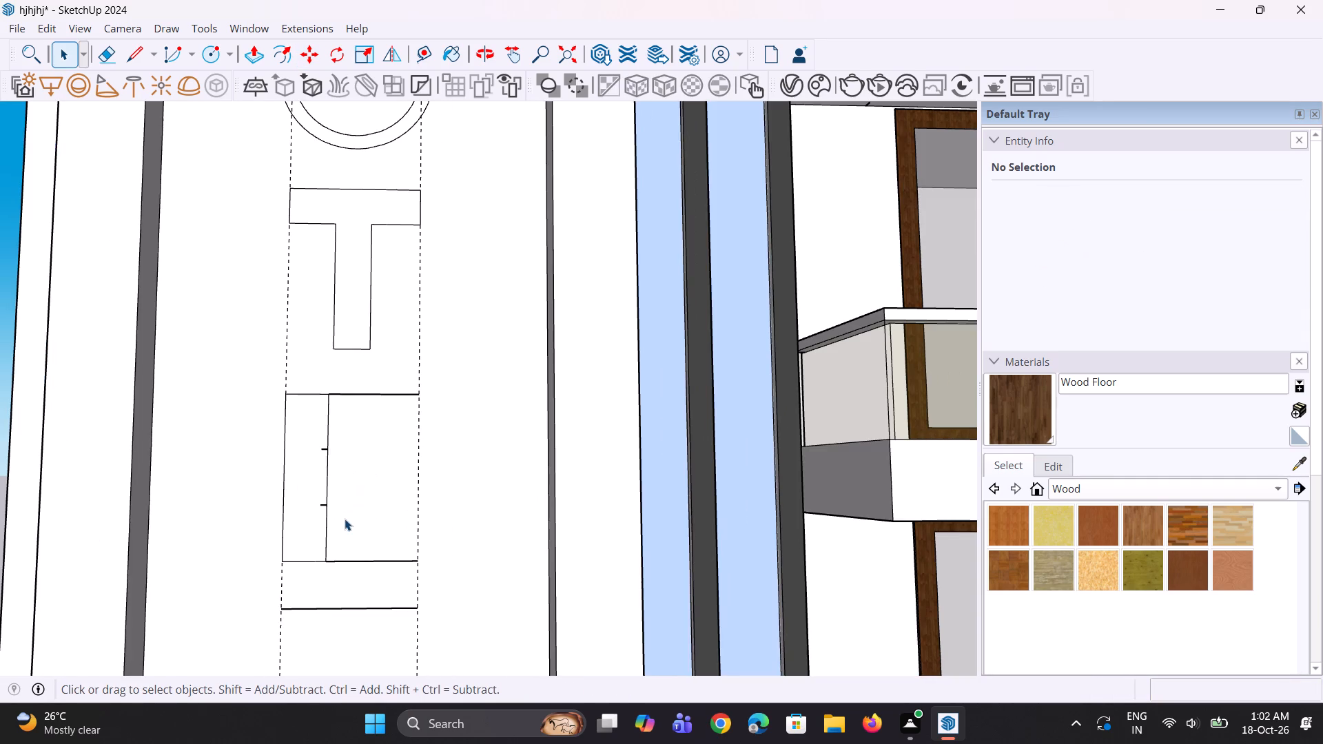
pyautogui.scroll(2, 343, 553)
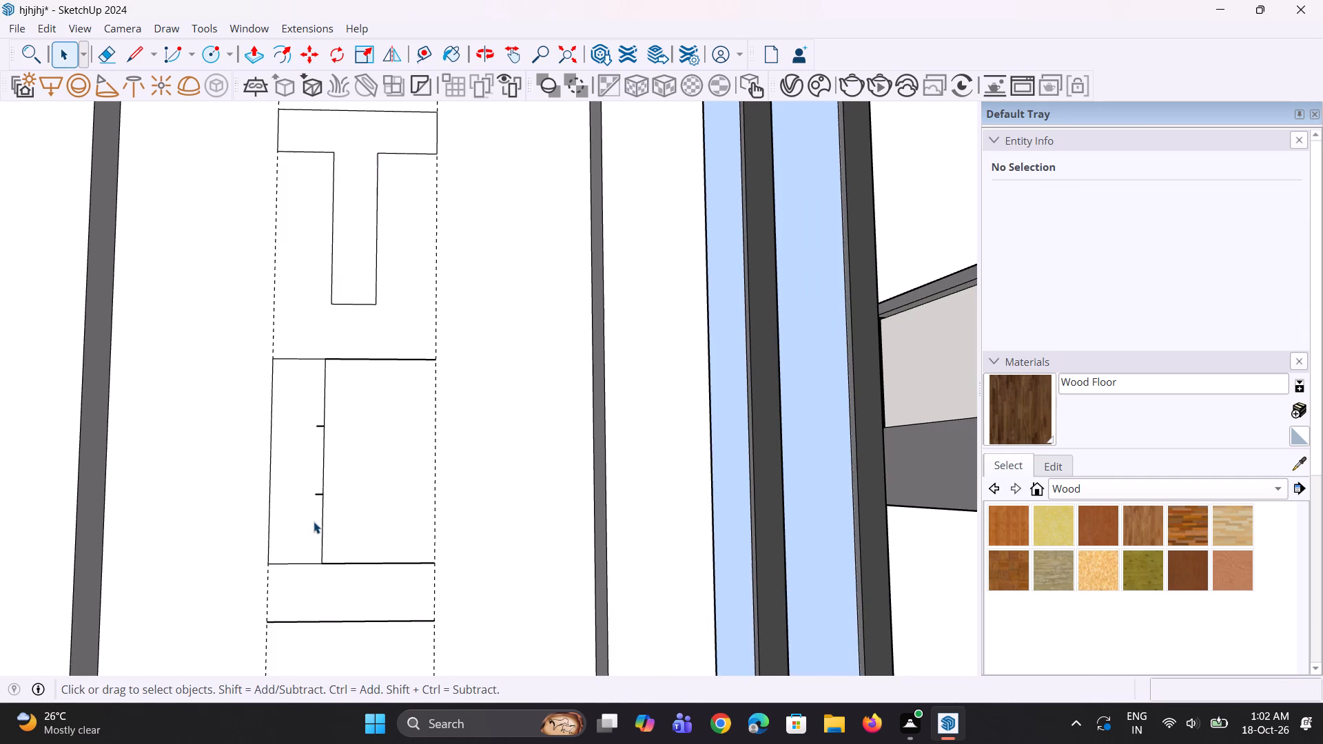
pyautogui.click(322, 532)
pyautogui.scroll(-2, 322, 533)
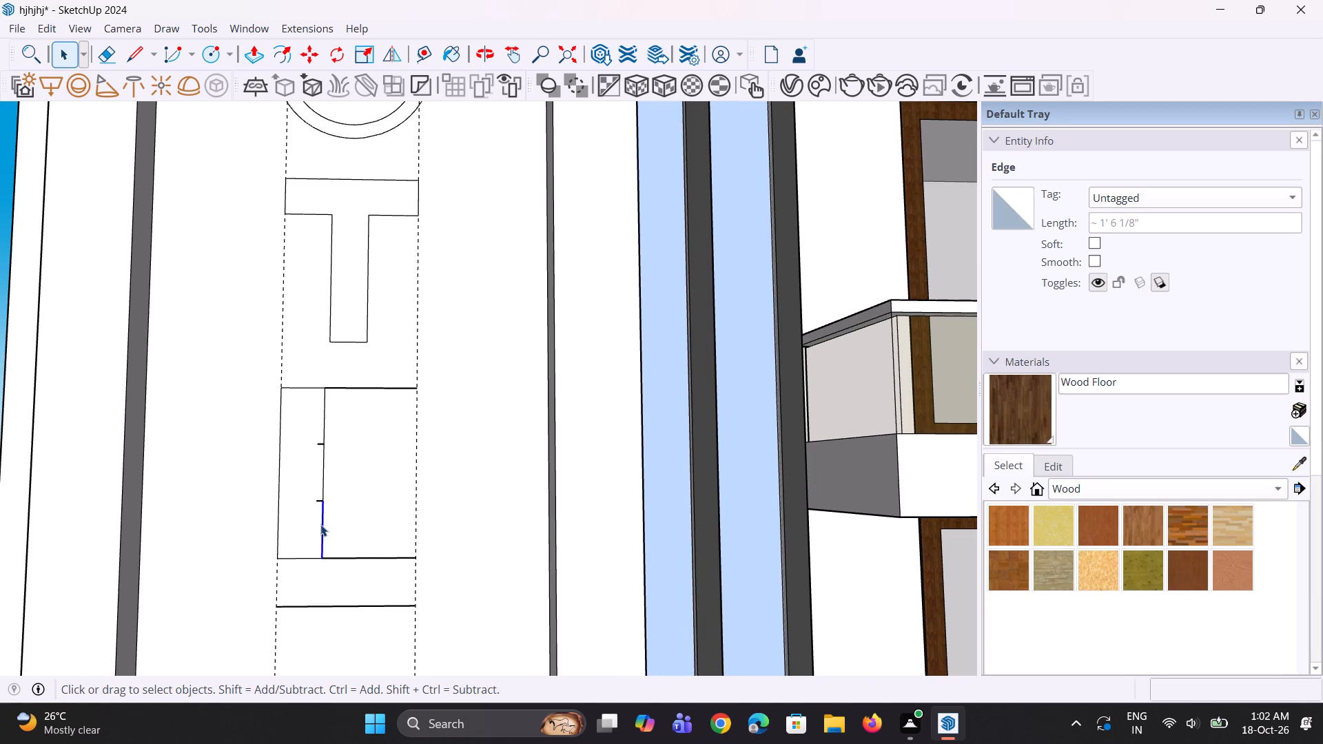
pyautogui.scroll(1, 338, 548)
# Draw the E's bottom arm from its lower right corner up along the guide and back across to the stem line.
pyautogui.press('l')
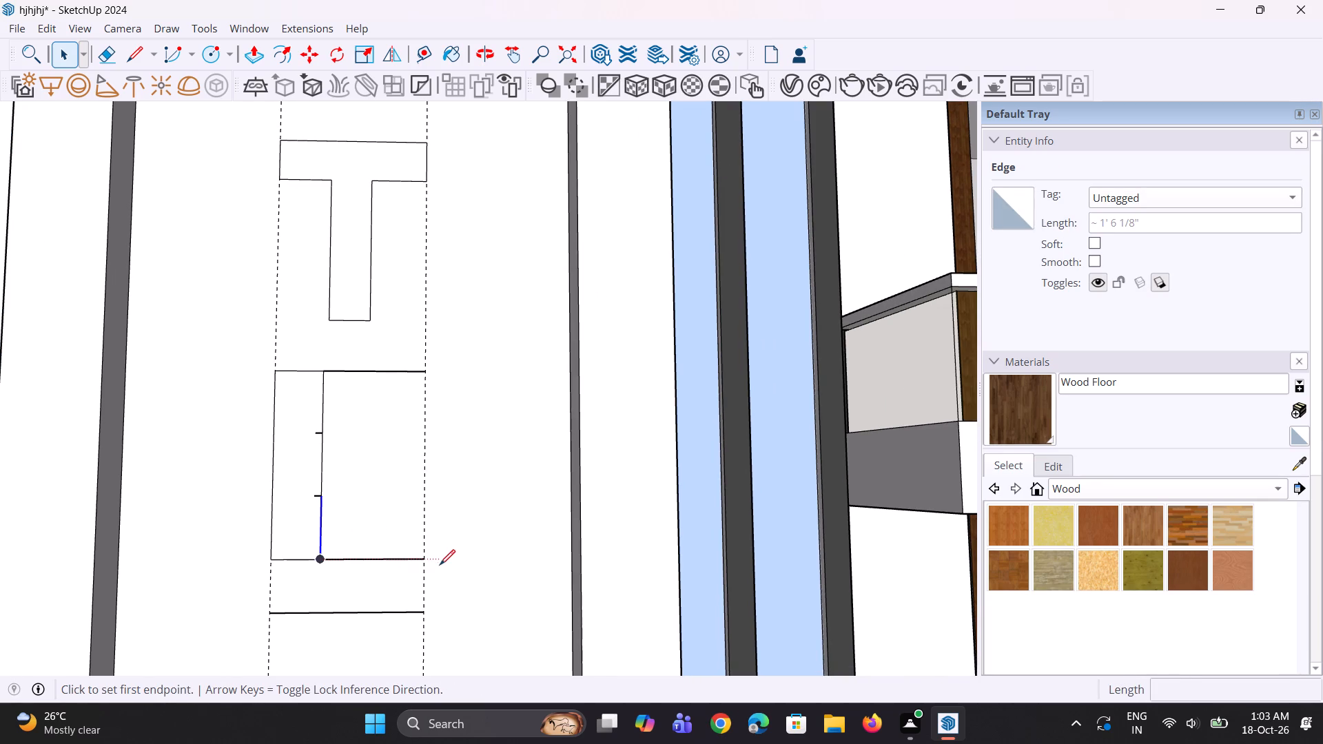
pyautogui.click(421, 561)
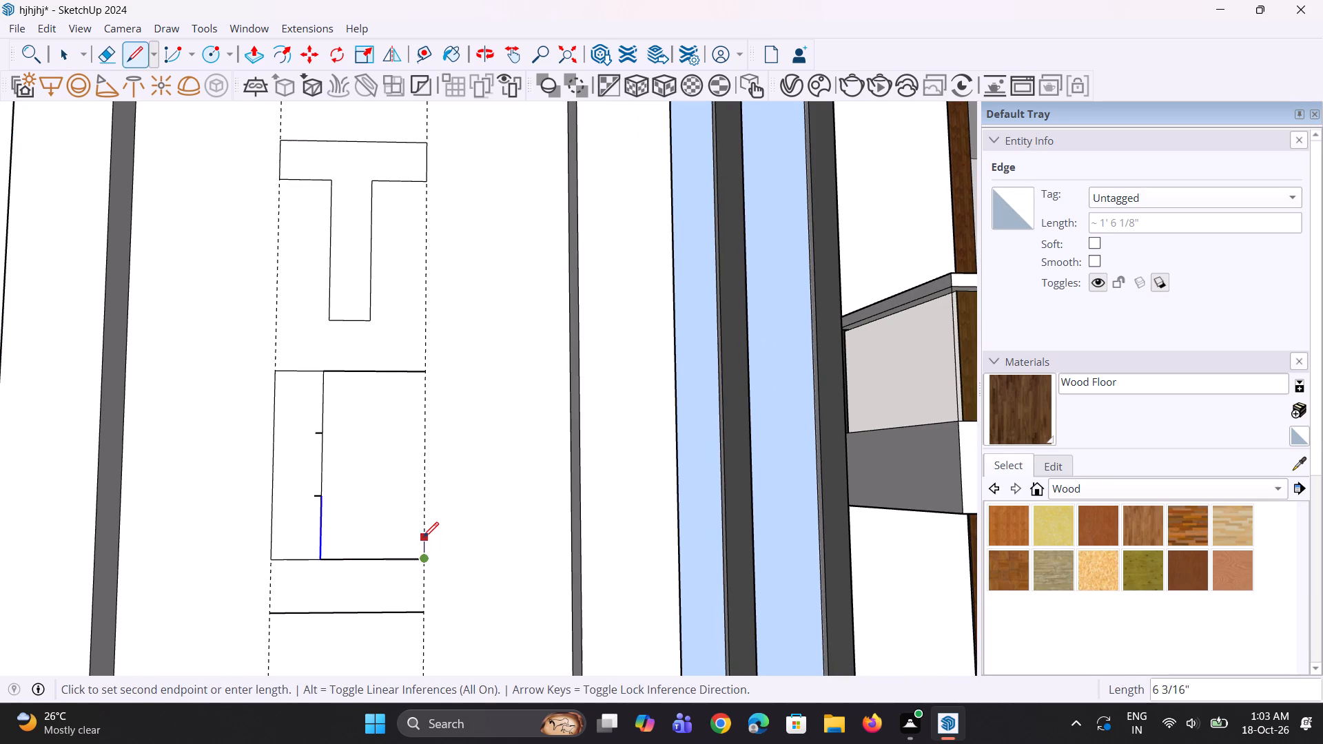
pyautogui.click(424, 528)
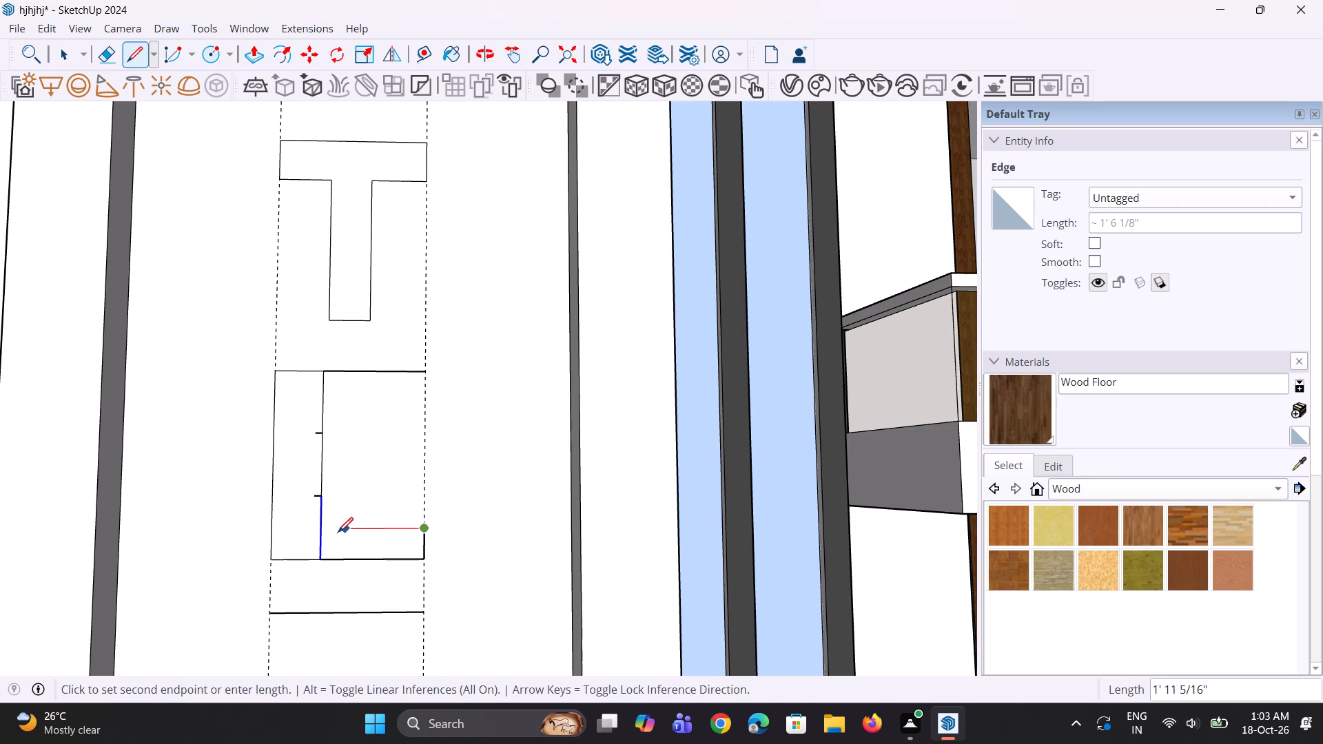
pyautogui.click(318, 533)
# Draw the E's middle arm from the lower marker to the right guide, up, and back to the stem line, about 2' 6" long.
pyautogui.click(322, 501)
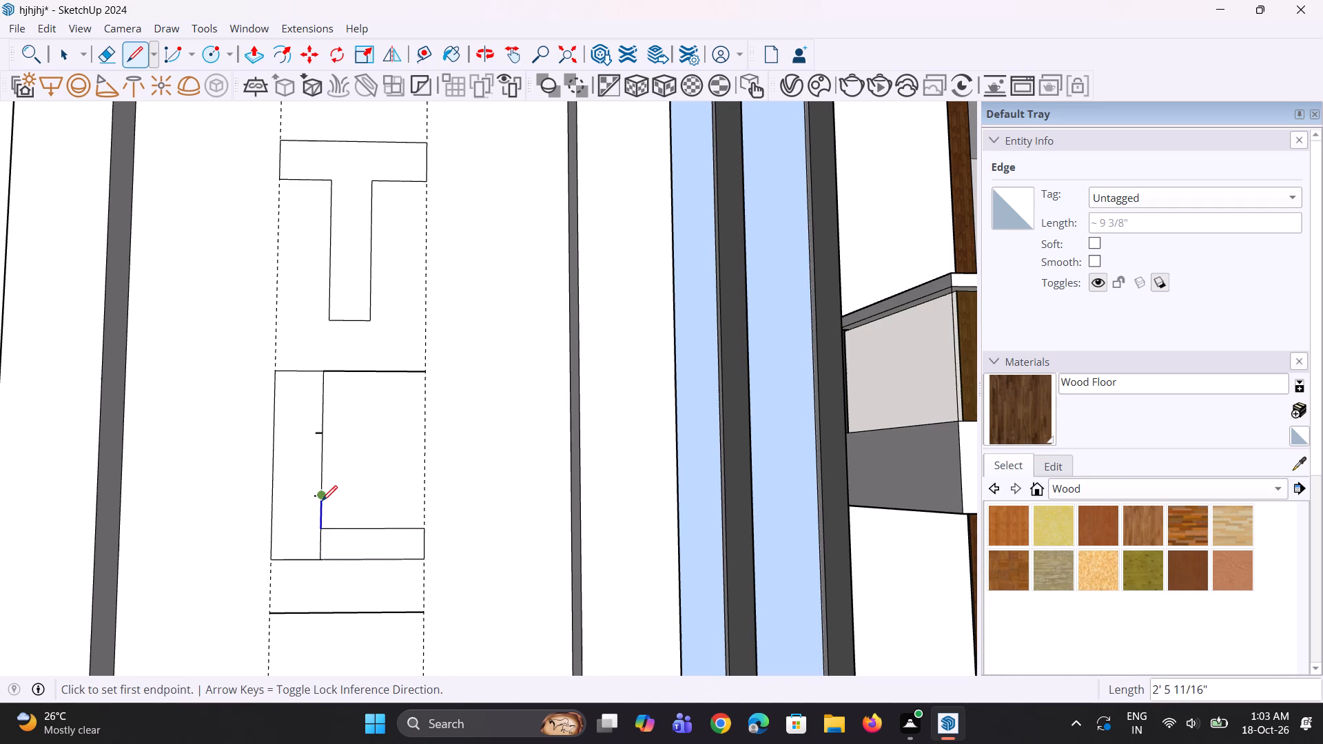
pyautogui.click(424, 493)
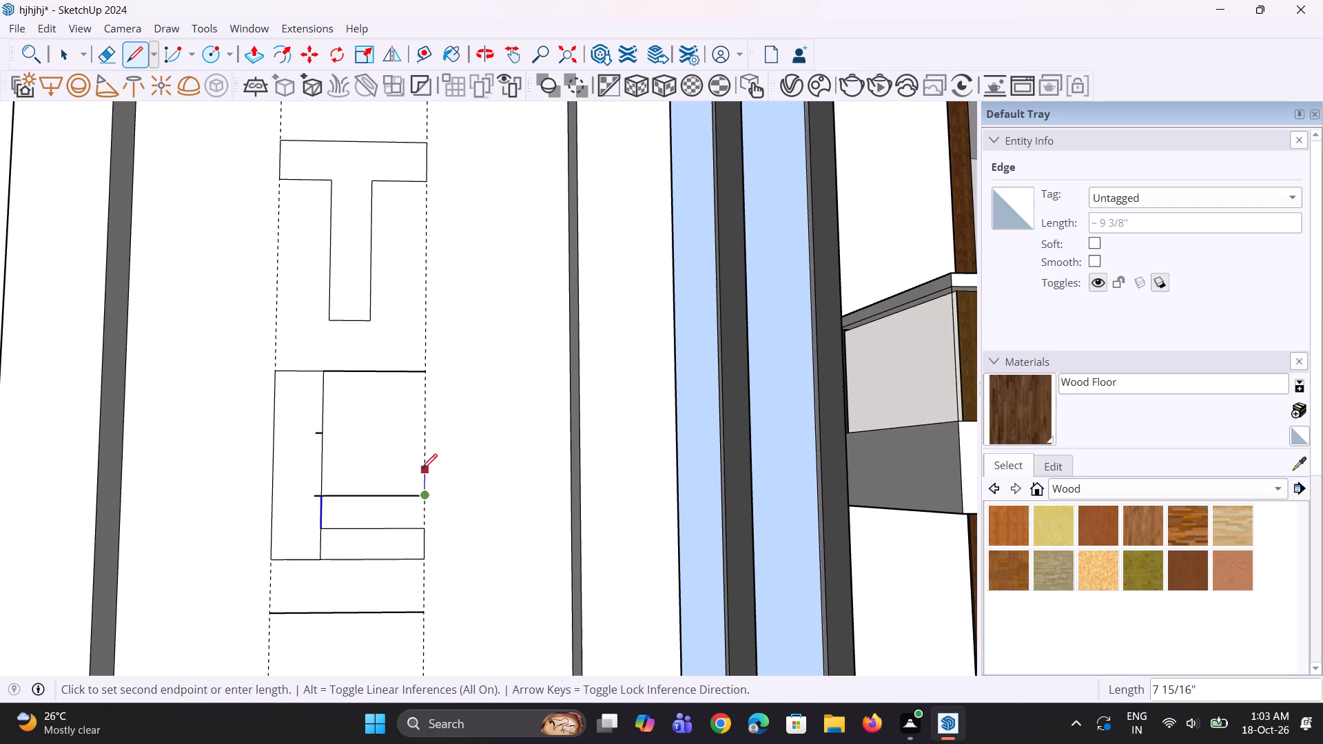
pyautogui.click(422, 464)
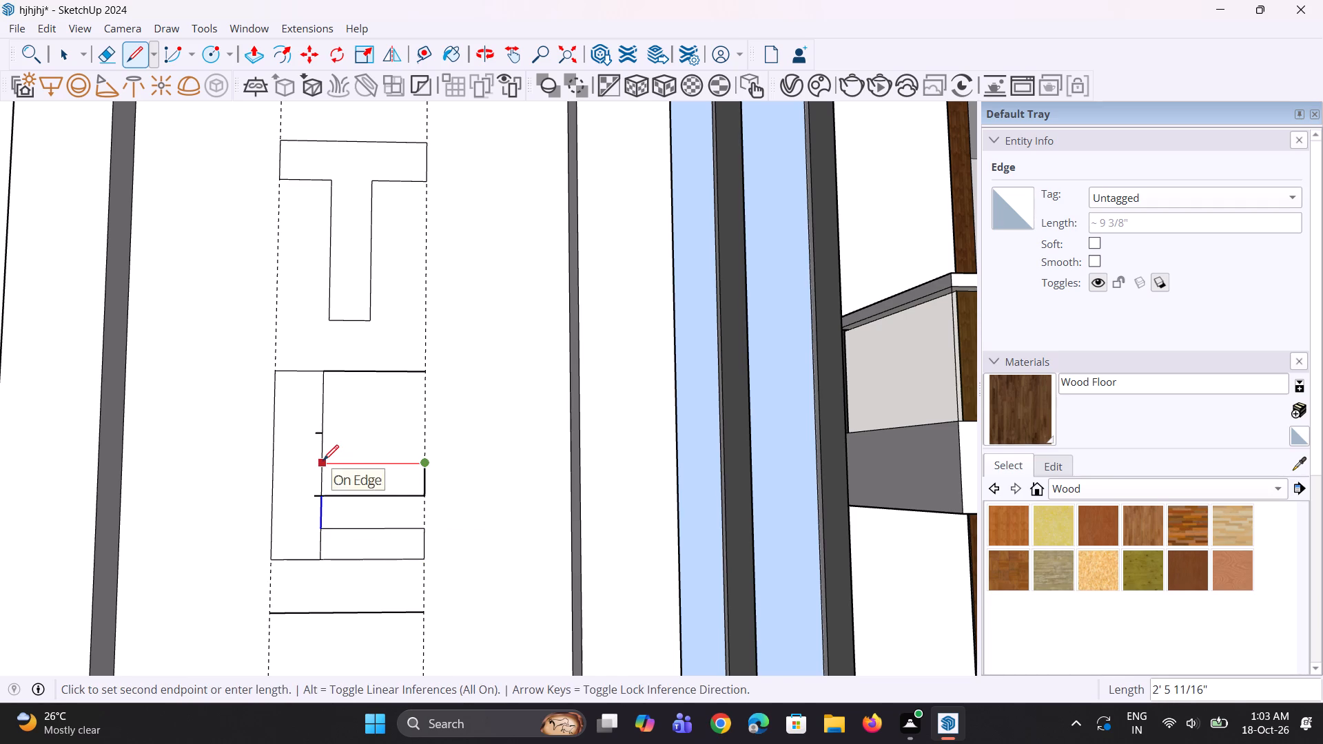
pyautogui.click(323, 460)
# Draw a similar rectangle outline from the upper marker to the right guide, up, and back to the stem line below the E's top edge.
pyautogui.click(323, 436)
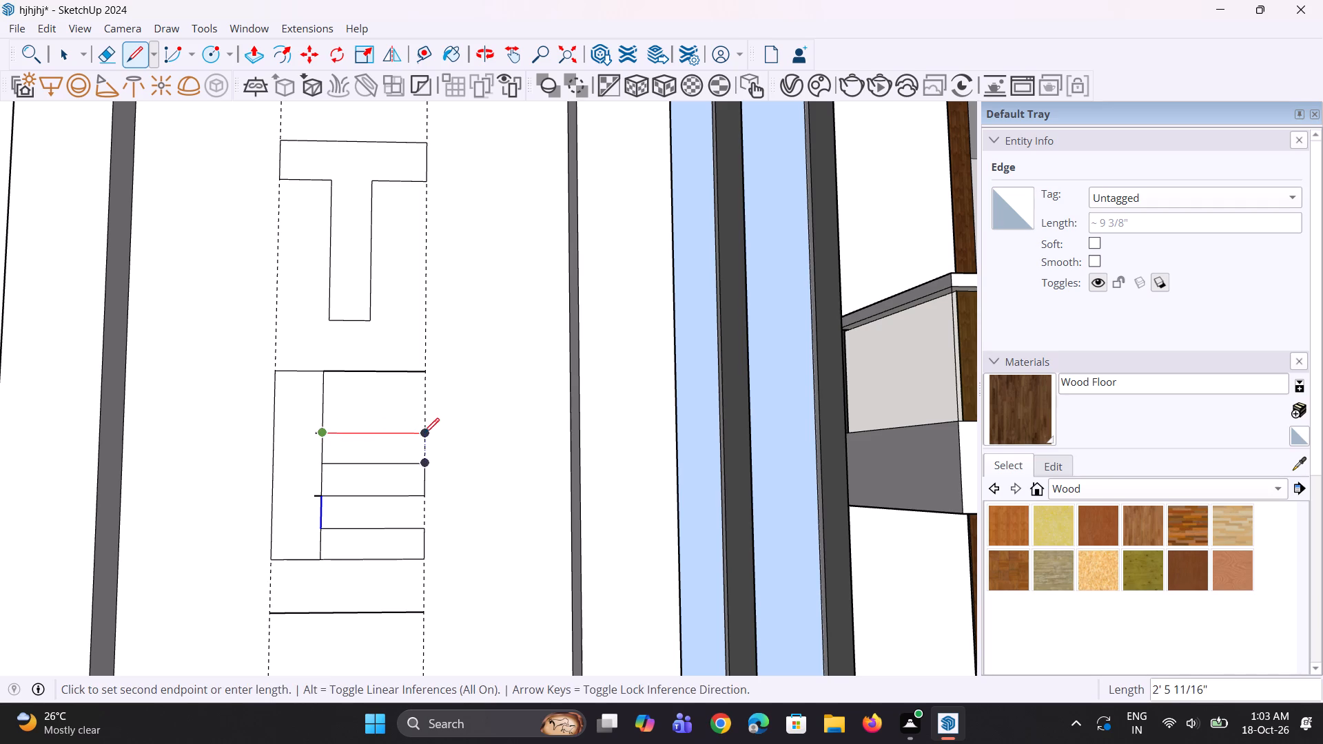
pyautogui.click(429, 431)
pyautogui.click(431, 397)
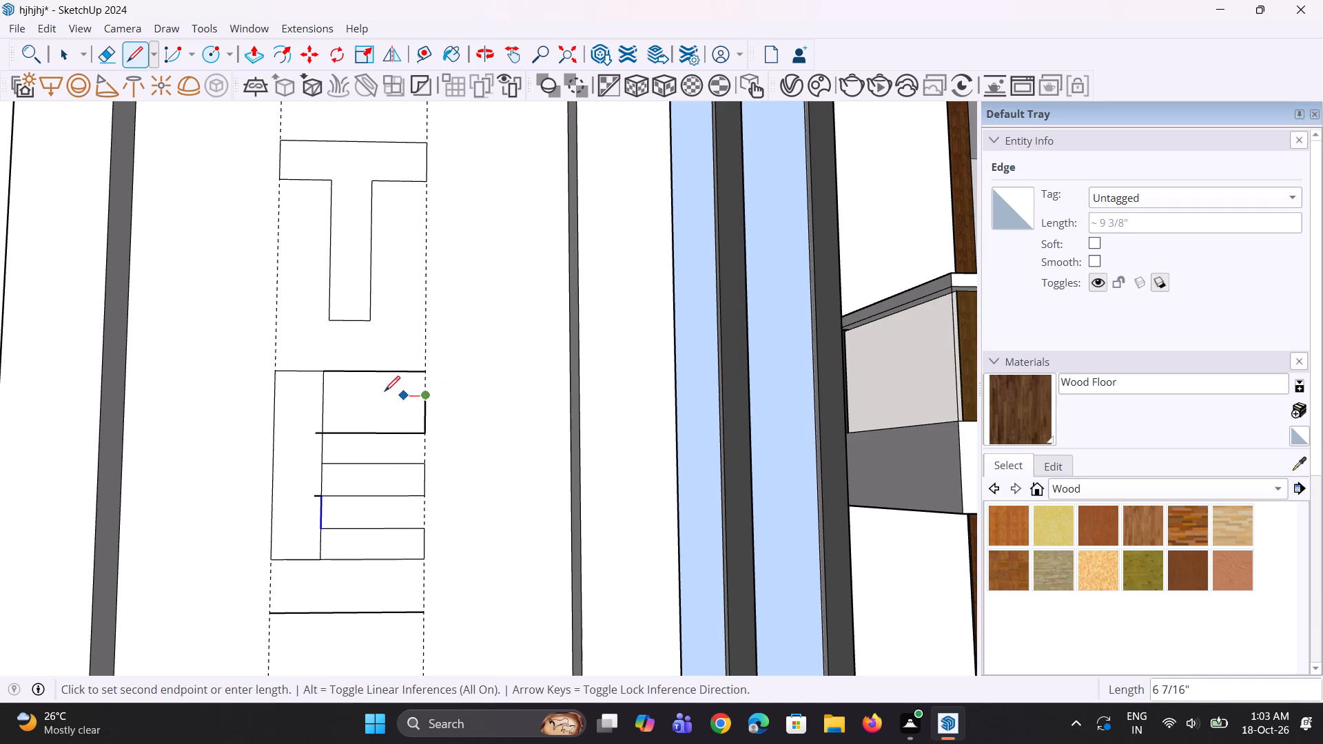
pyautogui.click(326, 391)
pyautogui.scroll(-3, 353, 461)
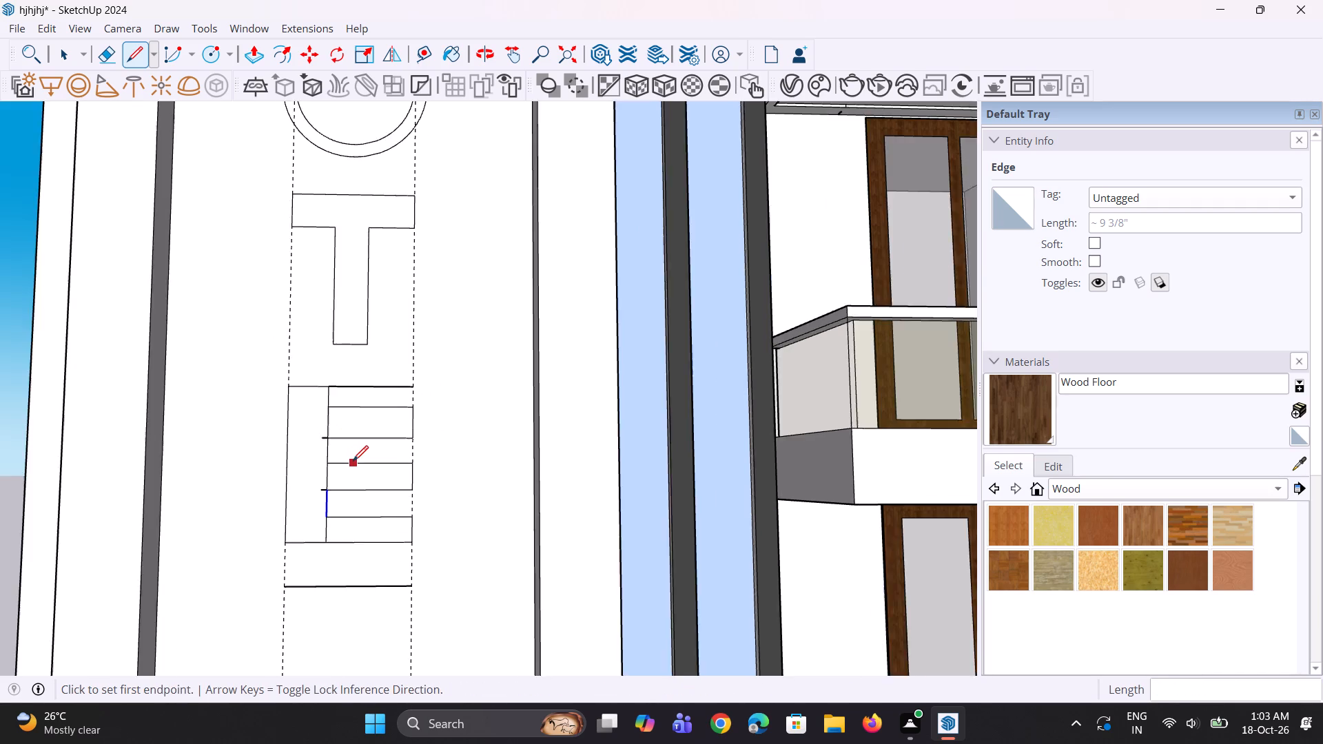
pyautogui.press('space')
pyautogui.press('space')
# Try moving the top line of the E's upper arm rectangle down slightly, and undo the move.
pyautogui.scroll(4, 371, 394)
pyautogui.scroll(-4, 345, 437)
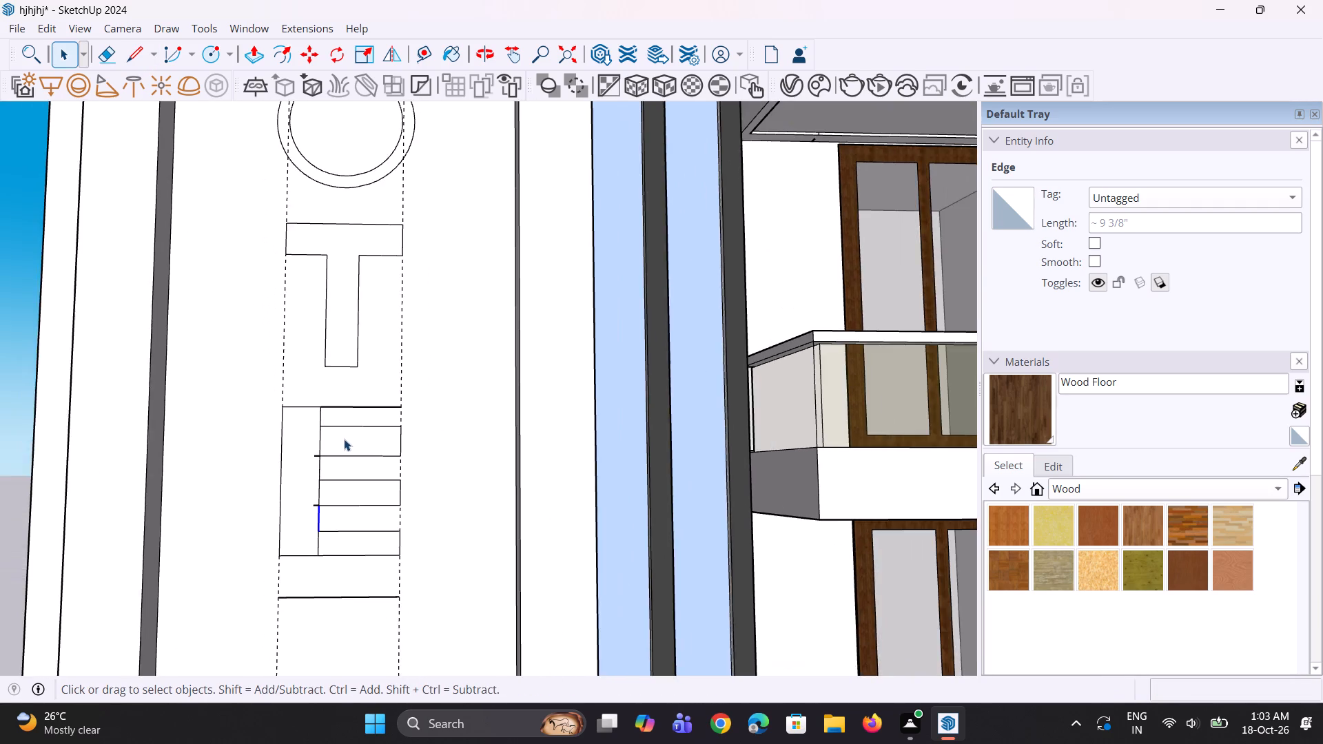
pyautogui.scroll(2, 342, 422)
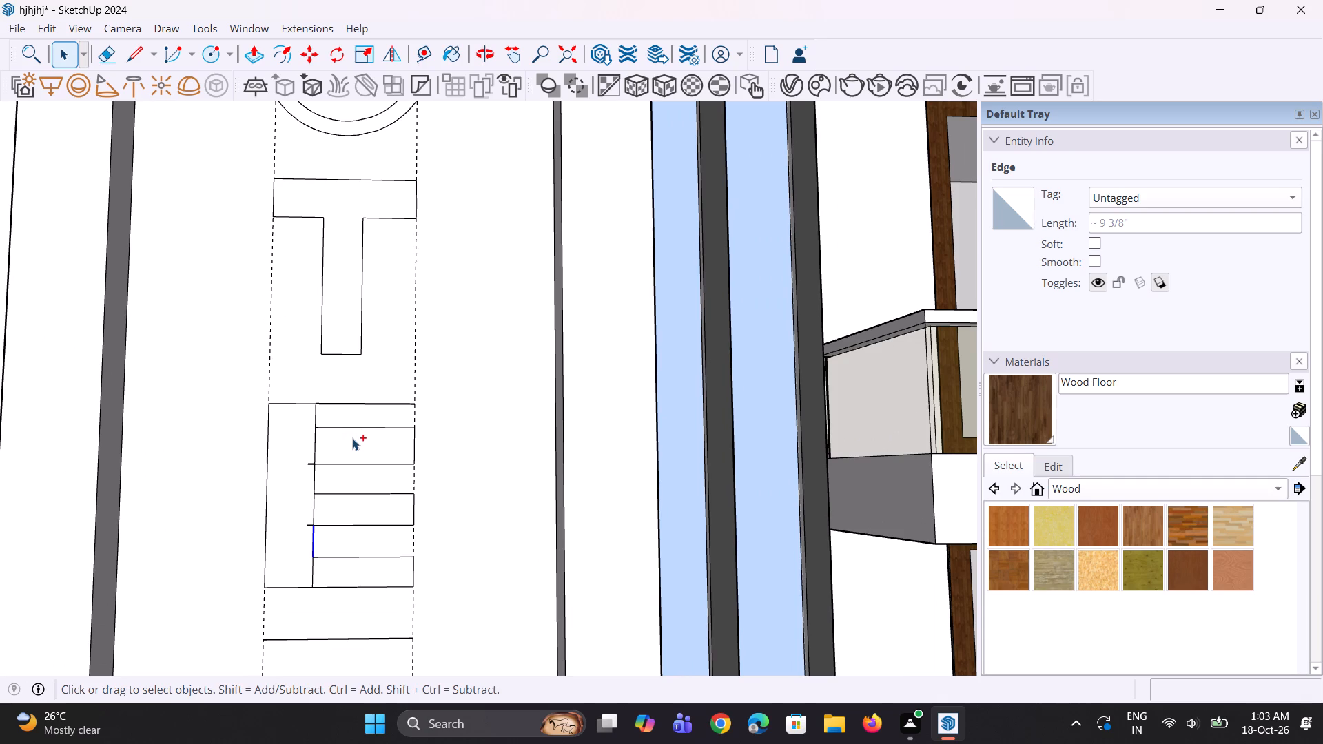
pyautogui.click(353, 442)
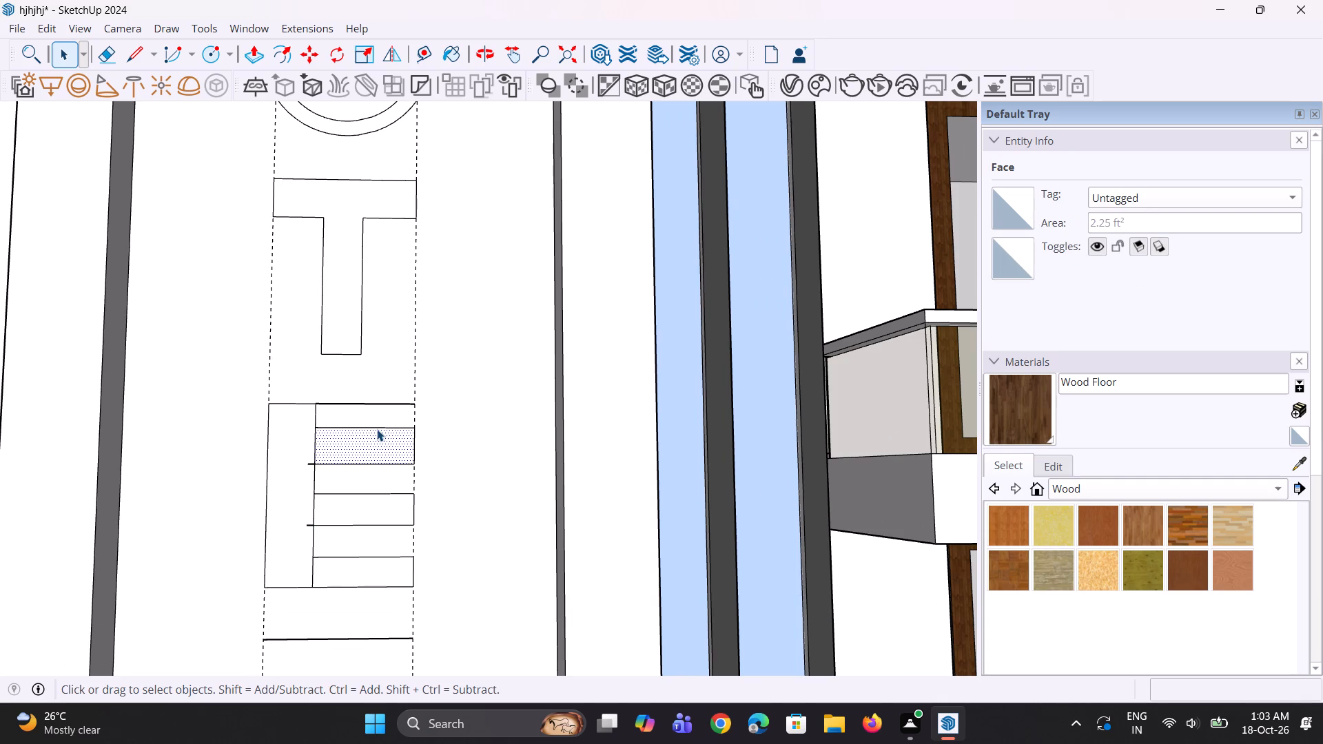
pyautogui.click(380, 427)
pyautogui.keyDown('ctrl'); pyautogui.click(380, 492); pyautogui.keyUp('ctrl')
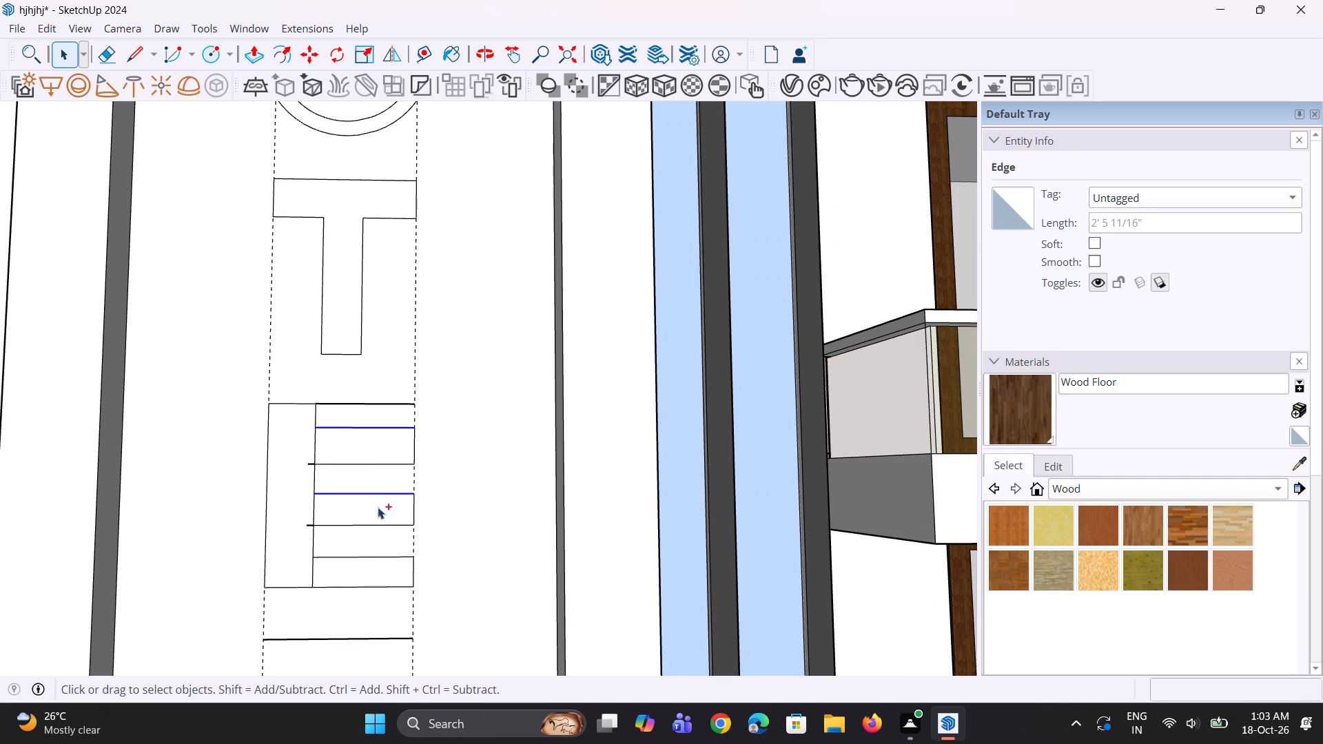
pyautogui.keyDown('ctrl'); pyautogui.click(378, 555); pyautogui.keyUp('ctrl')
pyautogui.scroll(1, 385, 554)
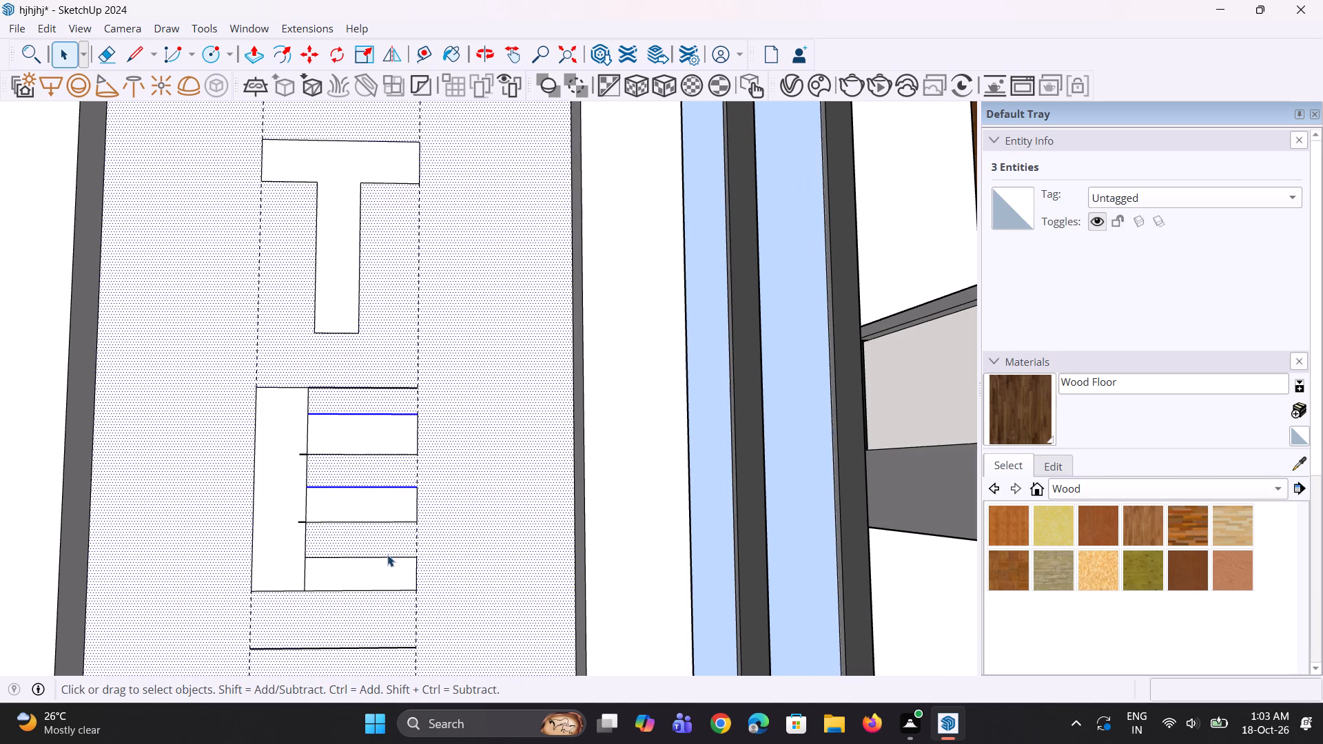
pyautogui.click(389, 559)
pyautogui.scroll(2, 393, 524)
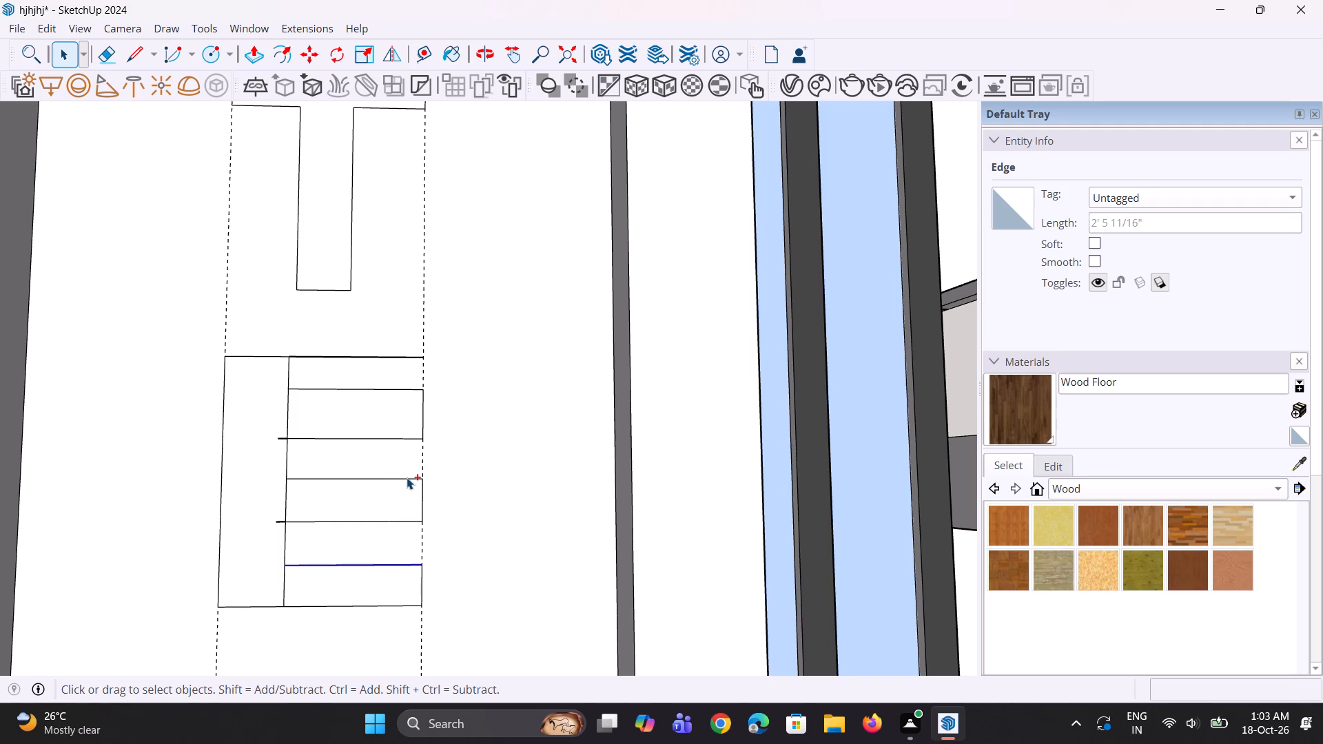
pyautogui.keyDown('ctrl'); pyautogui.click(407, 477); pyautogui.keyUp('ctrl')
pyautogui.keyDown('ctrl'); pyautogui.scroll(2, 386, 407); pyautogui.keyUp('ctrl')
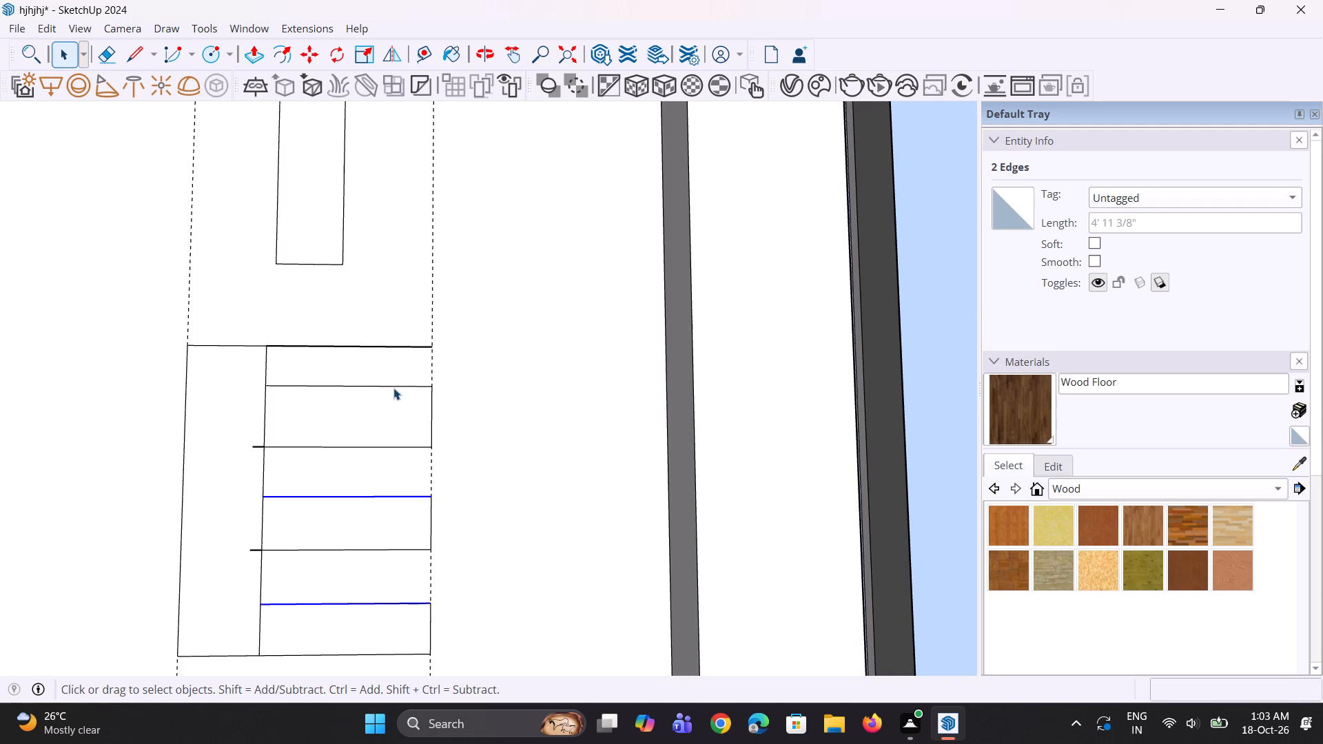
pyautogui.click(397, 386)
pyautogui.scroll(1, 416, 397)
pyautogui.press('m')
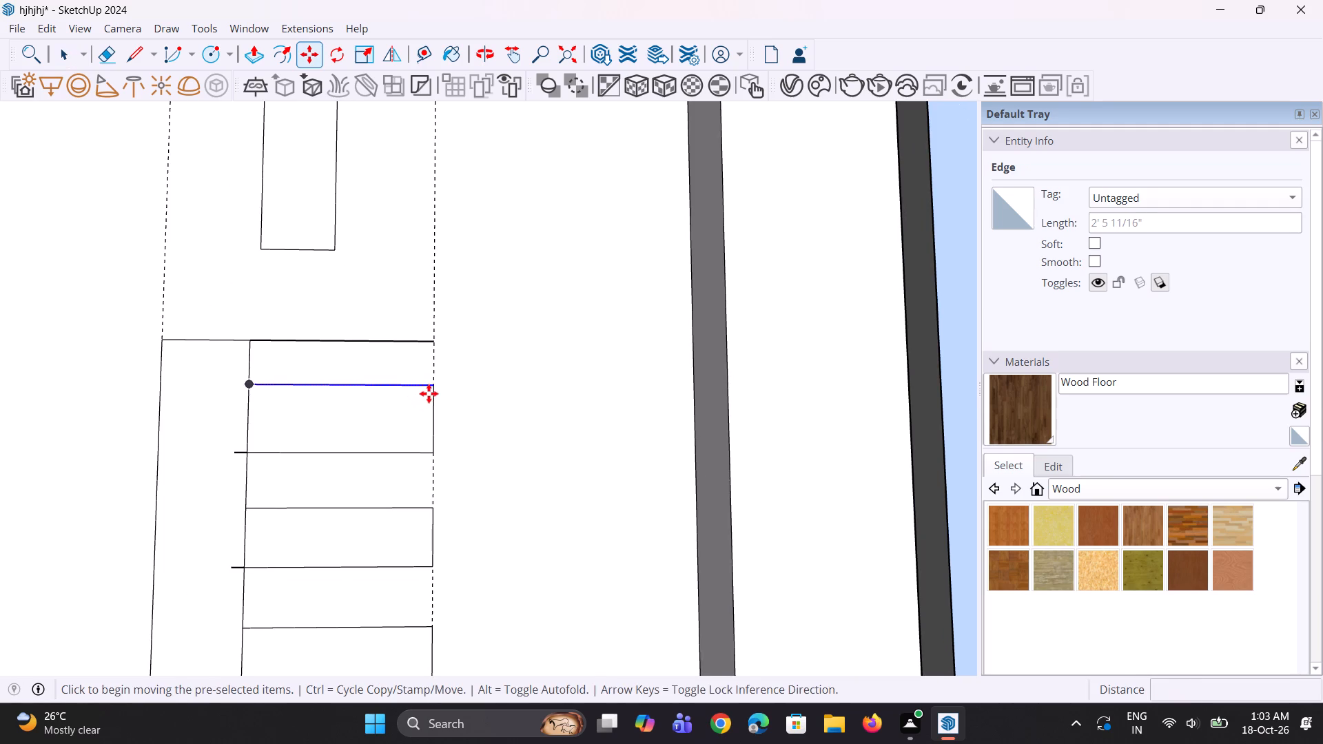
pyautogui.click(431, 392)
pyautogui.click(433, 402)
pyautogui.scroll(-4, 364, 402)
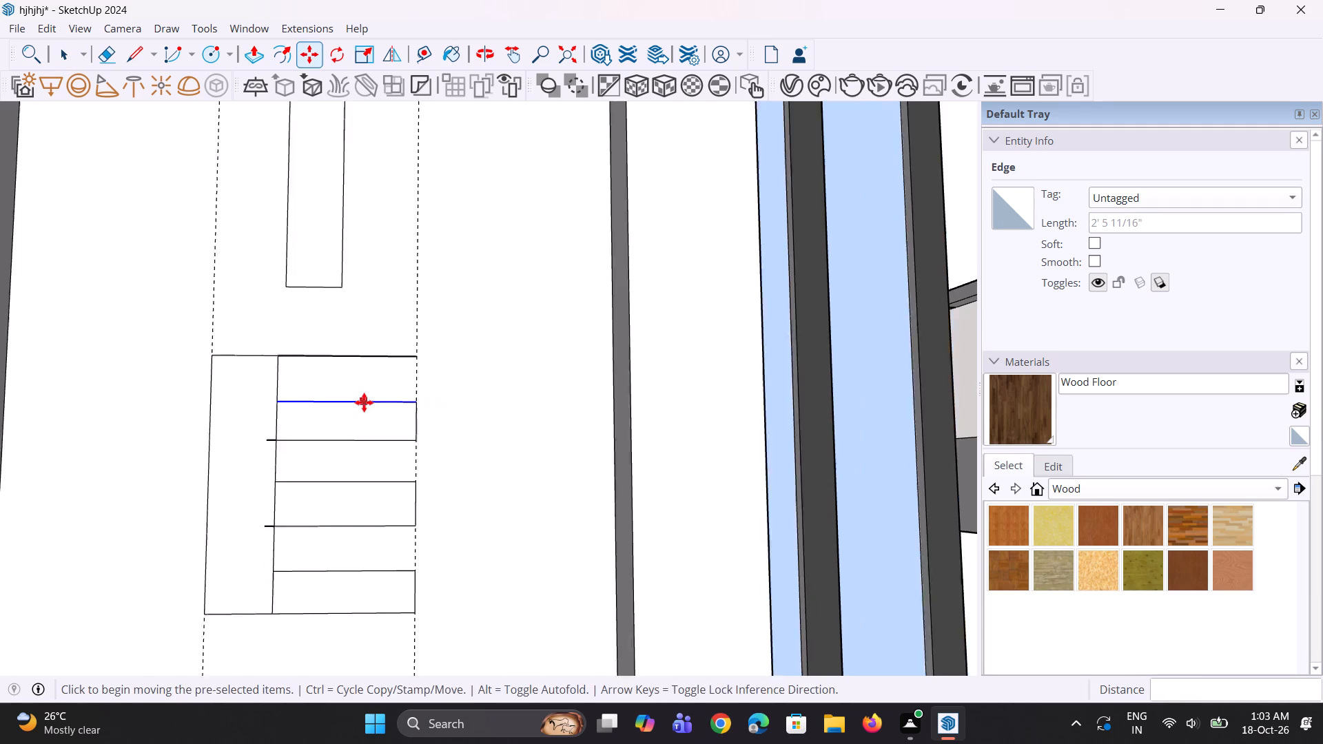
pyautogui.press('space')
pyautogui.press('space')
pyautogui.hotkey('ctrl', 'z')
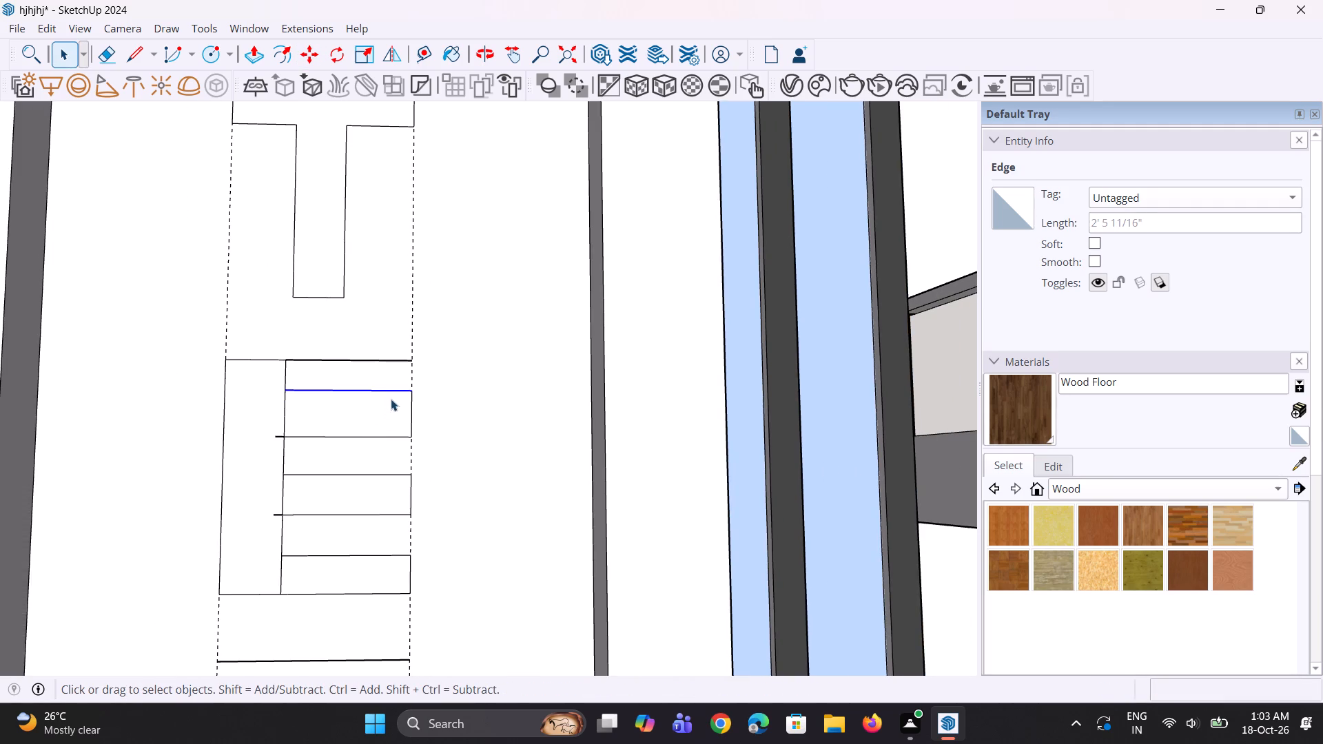
# Move the top line of the E's upper arm rectangle straight down the right guide by about 2 1/4", and clear the selection.
pyautogui.press('m')
pyautogui.scroll(1, 401, 389)
pyautogui.click(411, 391)
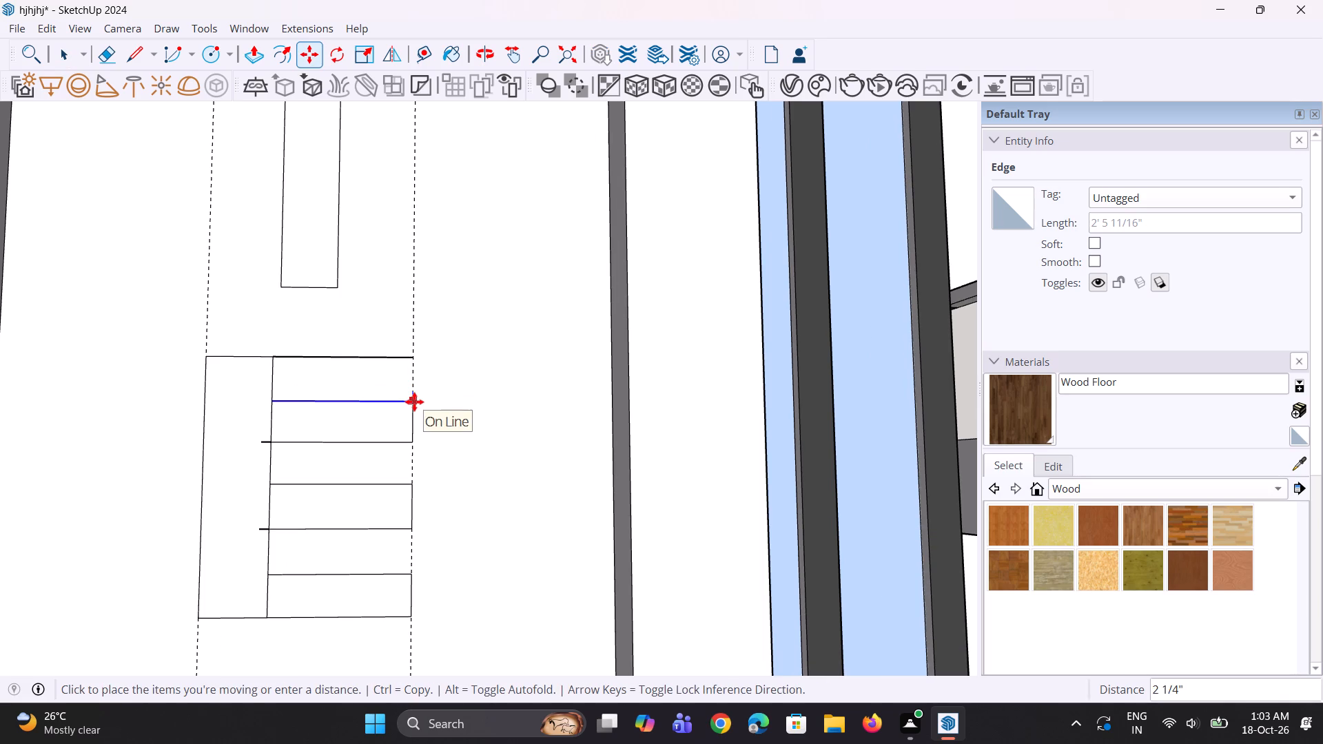
pyautogui.click(414, 402)
pyautogui.press('space')
pyautogui.press('space')
pyautogui.scroll(-8, 406, 409)
pyautogui.press('space')
pyautogui.press('space')
pyautogui.press('space')
pyautogui.scroll(-4, 406, 409)
pyautogui.press('space')
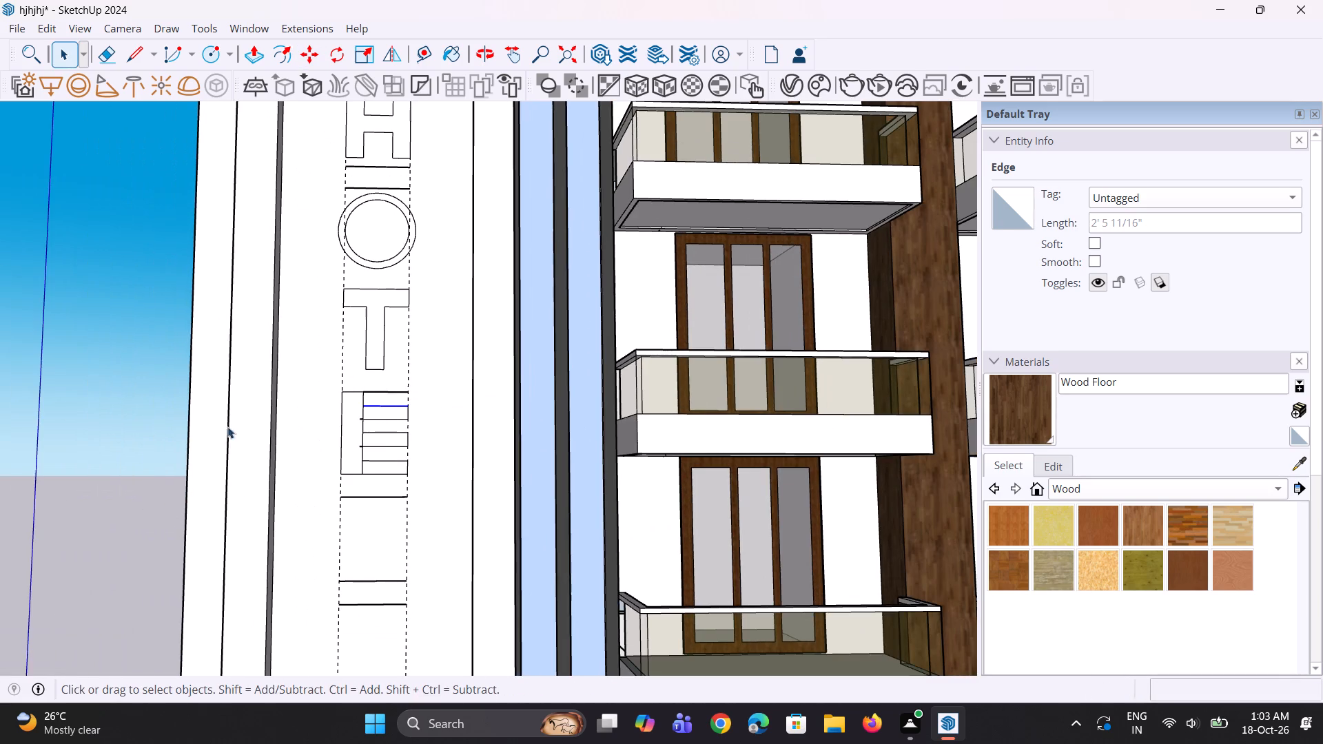
pyautogui.click(156, 436)
# Select the top lines of all three E arm rectangles and move them together up the right guide by about 4".
pyautogui.scroll(6, 352, 453)
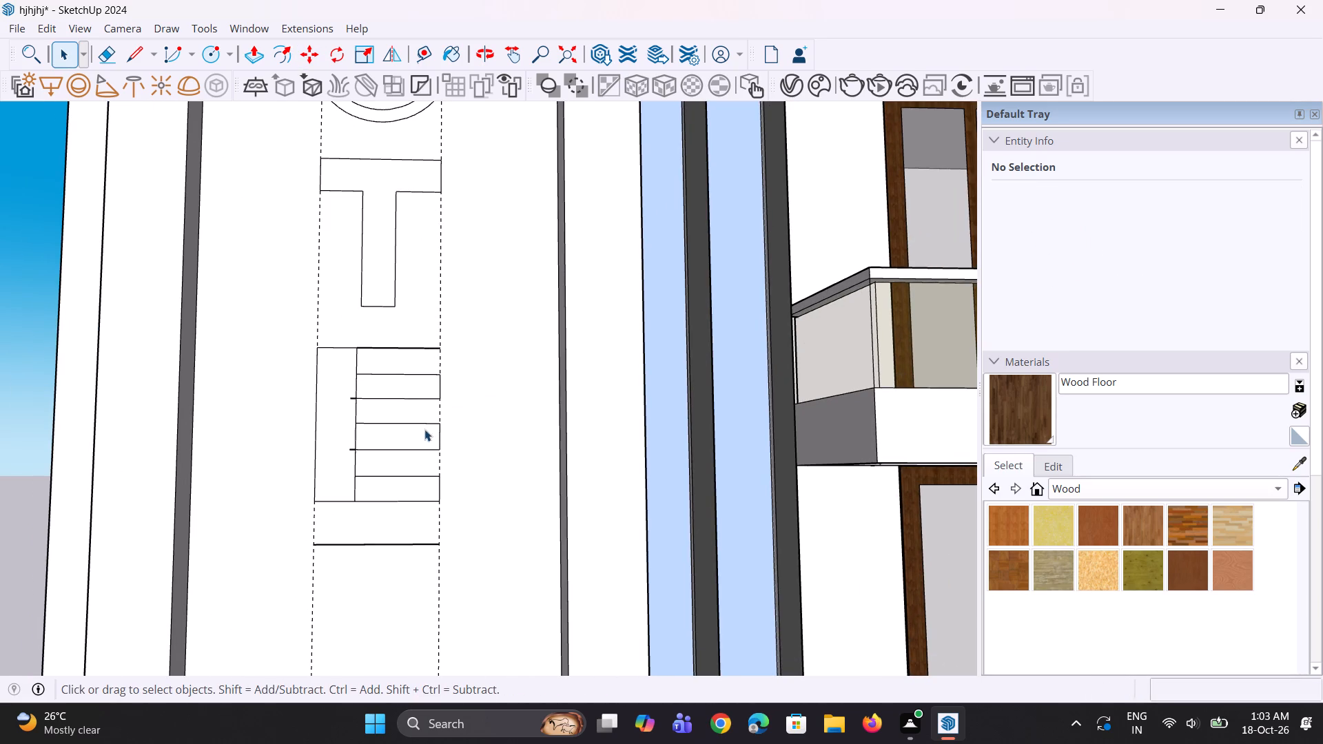
pyautogui.click(427, 423)
pyautogui.scroll(3, 427, 402)
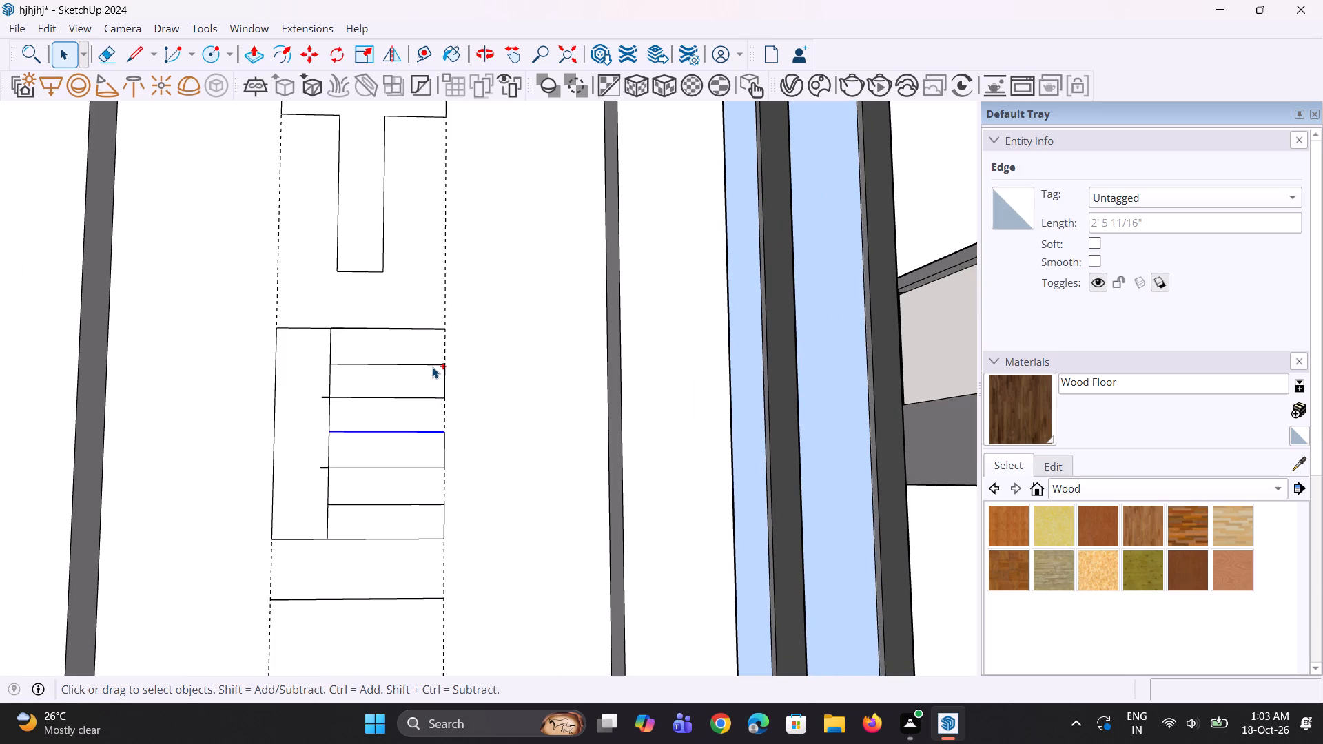
pyautogui.keyDown('ctrl'); pyautogui.click(432, 366); pyautogui.keyUp('ctrl')
pyautogui.scroll(2, 377, 494)
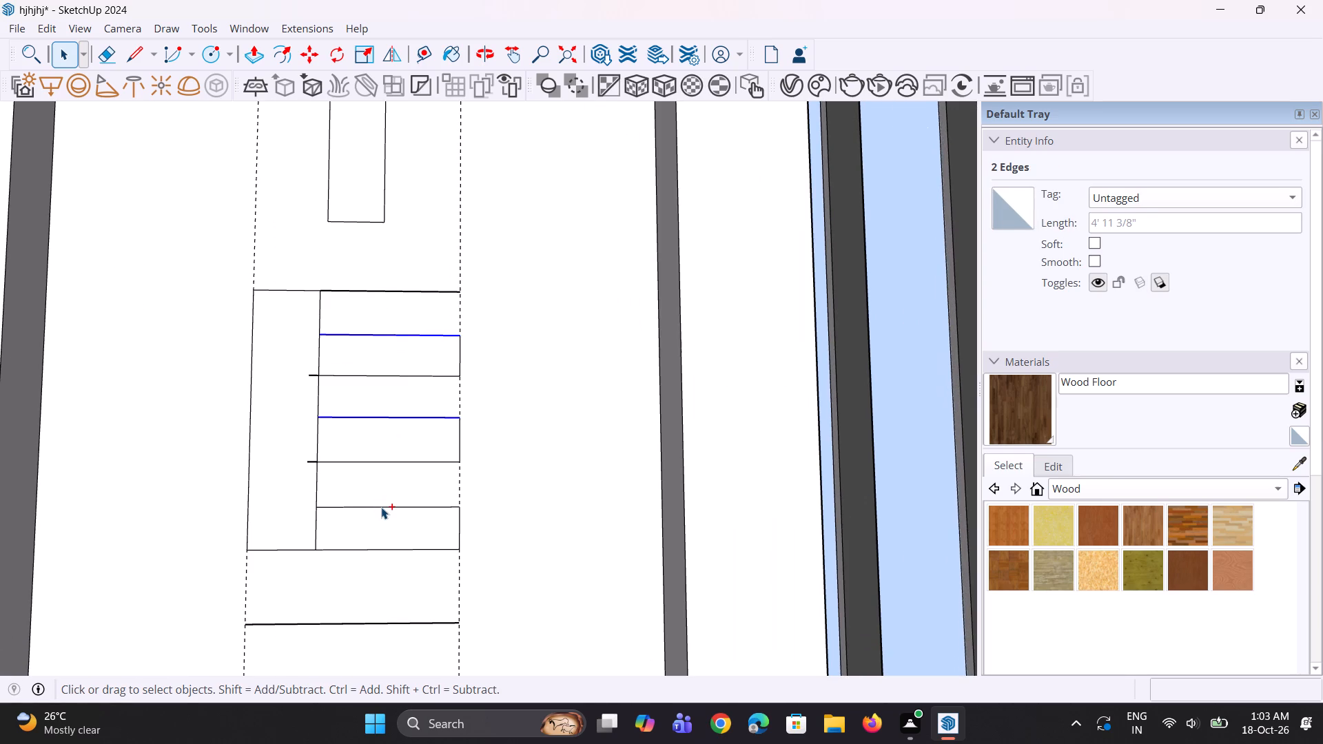
pyautogui.keyDown('ctrl'); pyautogui.click(381, 507); pyautogui.keyUp('ctrl')
pyautogui.scroll(1, 414, 508)
pyautogui.press('m')
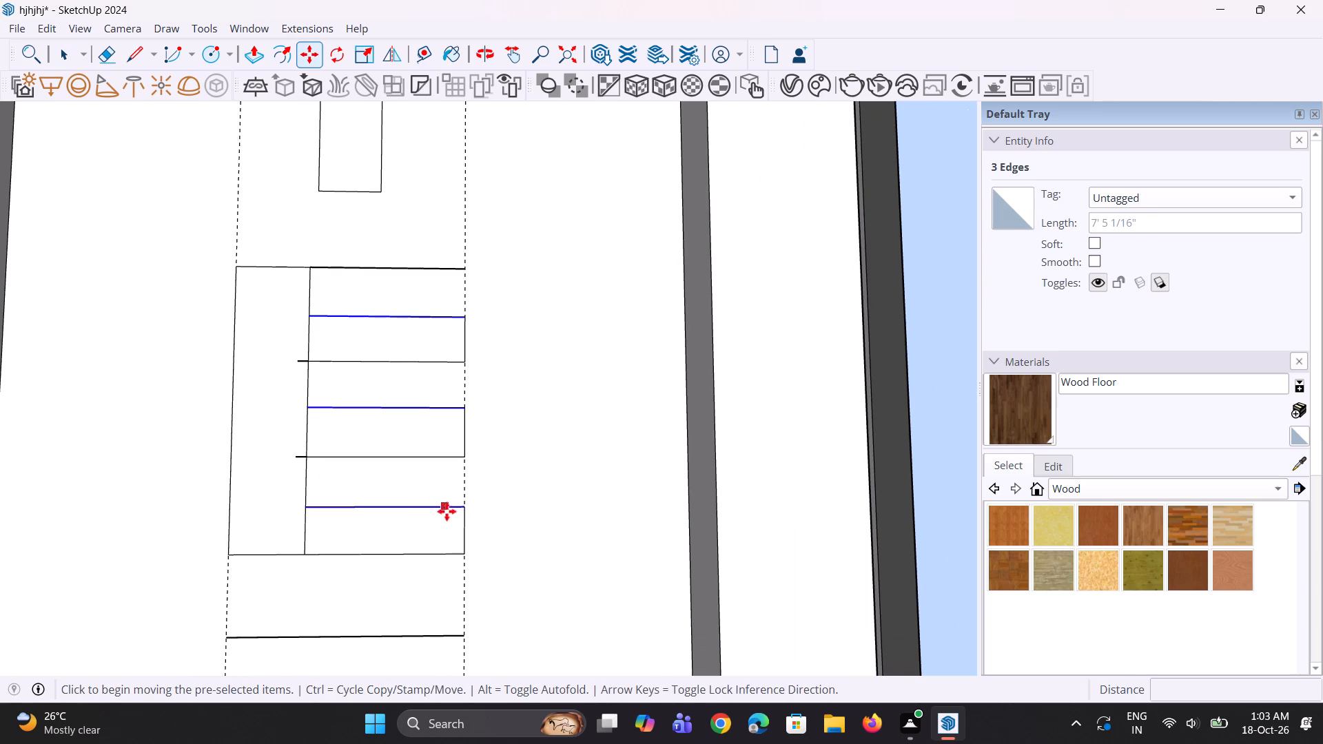
pyautogui.click(463, 504)
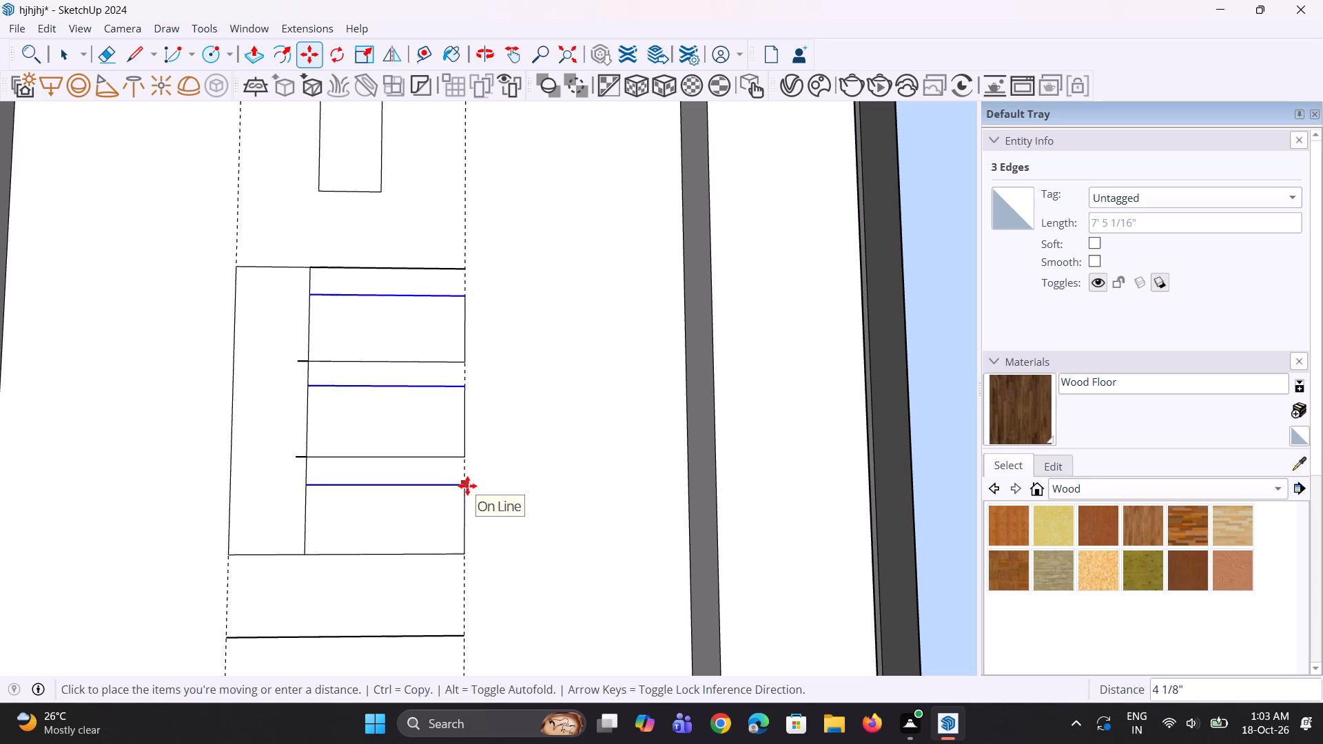
pyautogui.click(467, 487)
pyautogui.press('space')
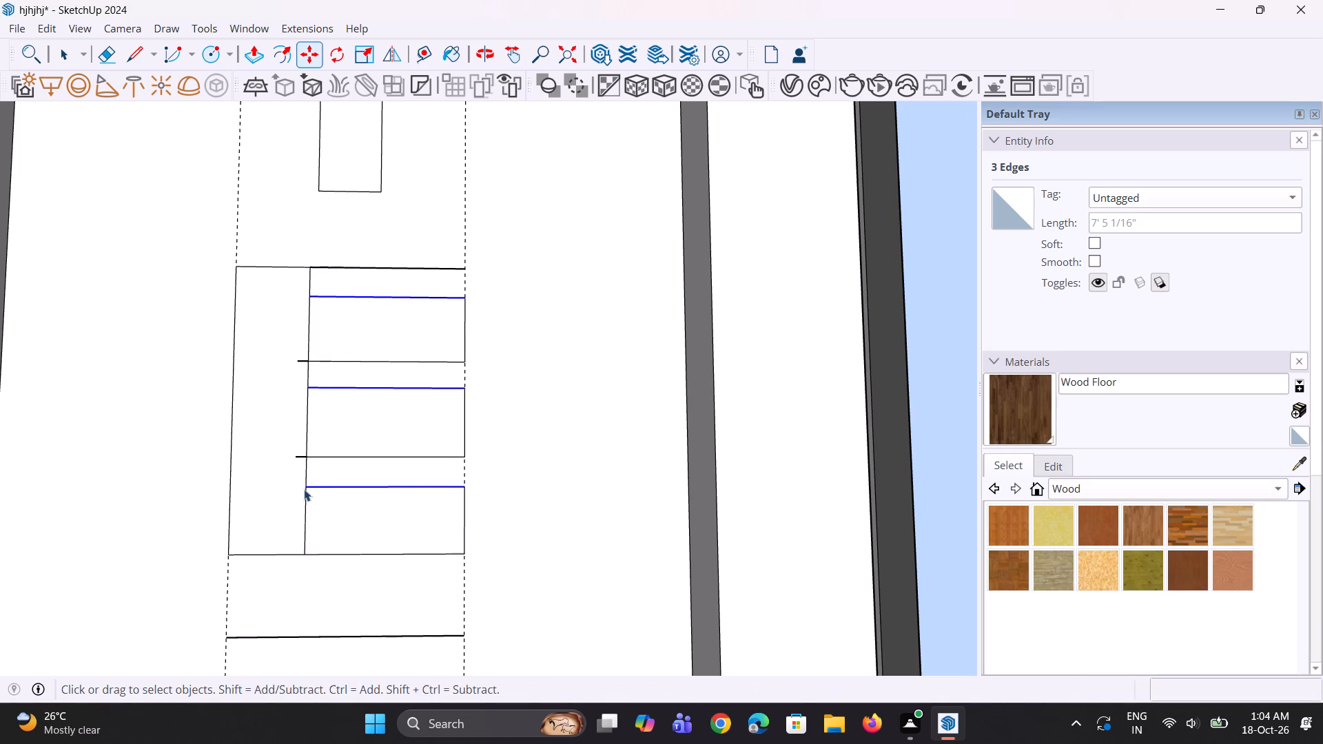
pyautogui.press('space')
# Erase the lower marker stub that crosses the E's stem line.
pyautogui.scroll(5, 304, 489)
pyautogui.press('e')
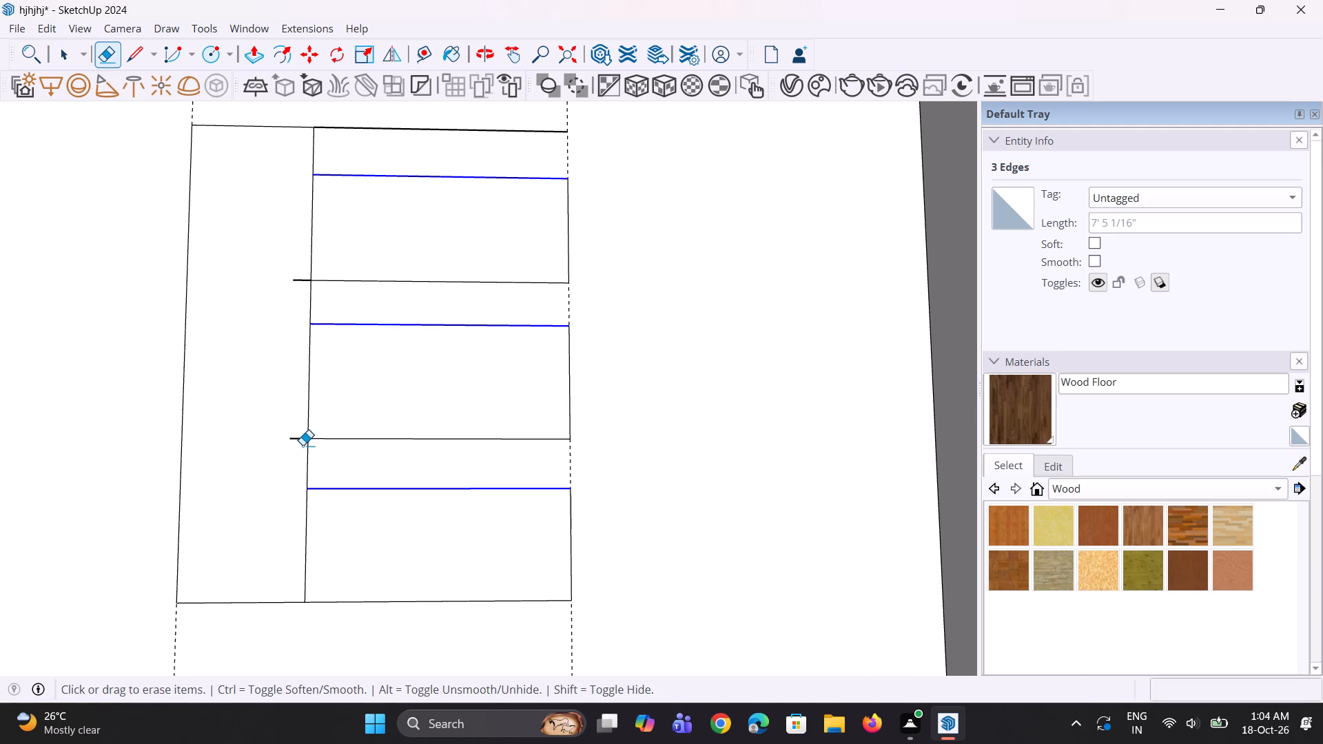
pyautogui.click(302, 441)
pyautogui.scroll(-3, 264, 311)
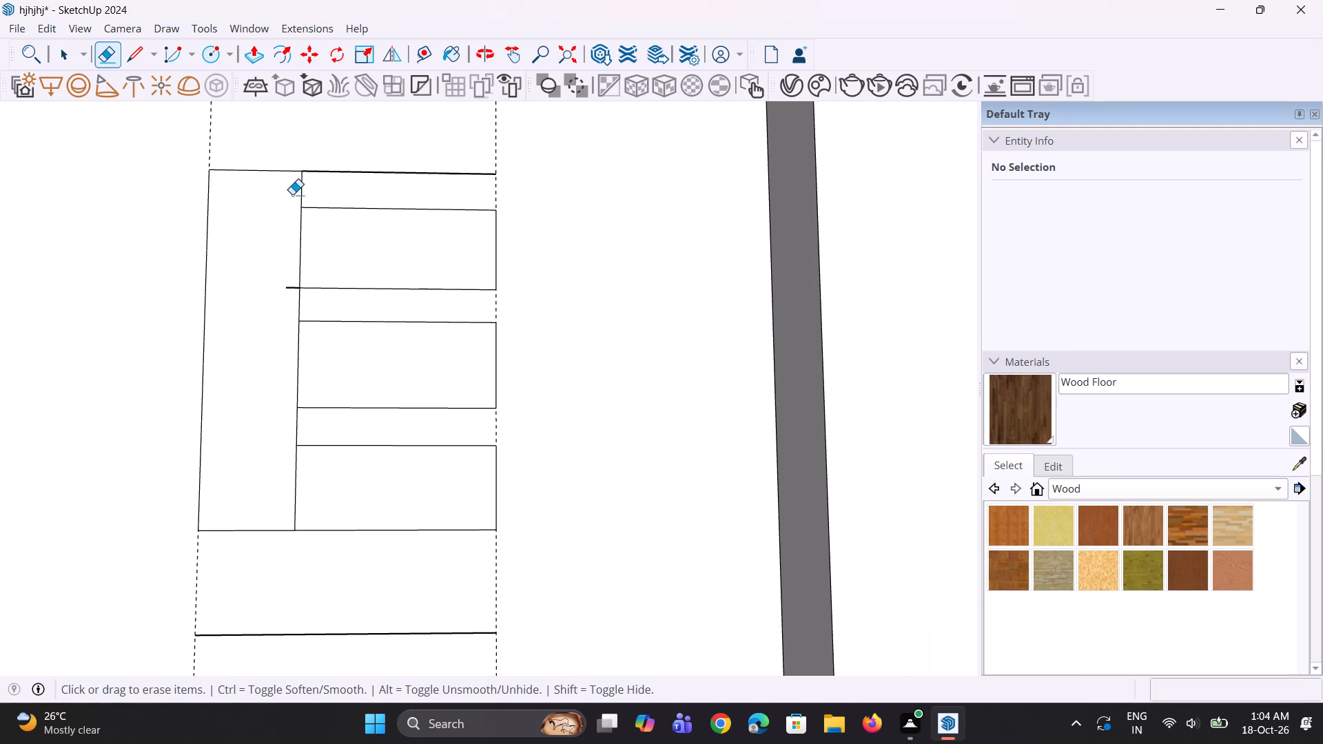
# Extend the upper arm's top line from the stem line to the E's left edge with a 1' 2" line.
pyautogui.scroll(4, 300, 180)
pyautogui.press('l')
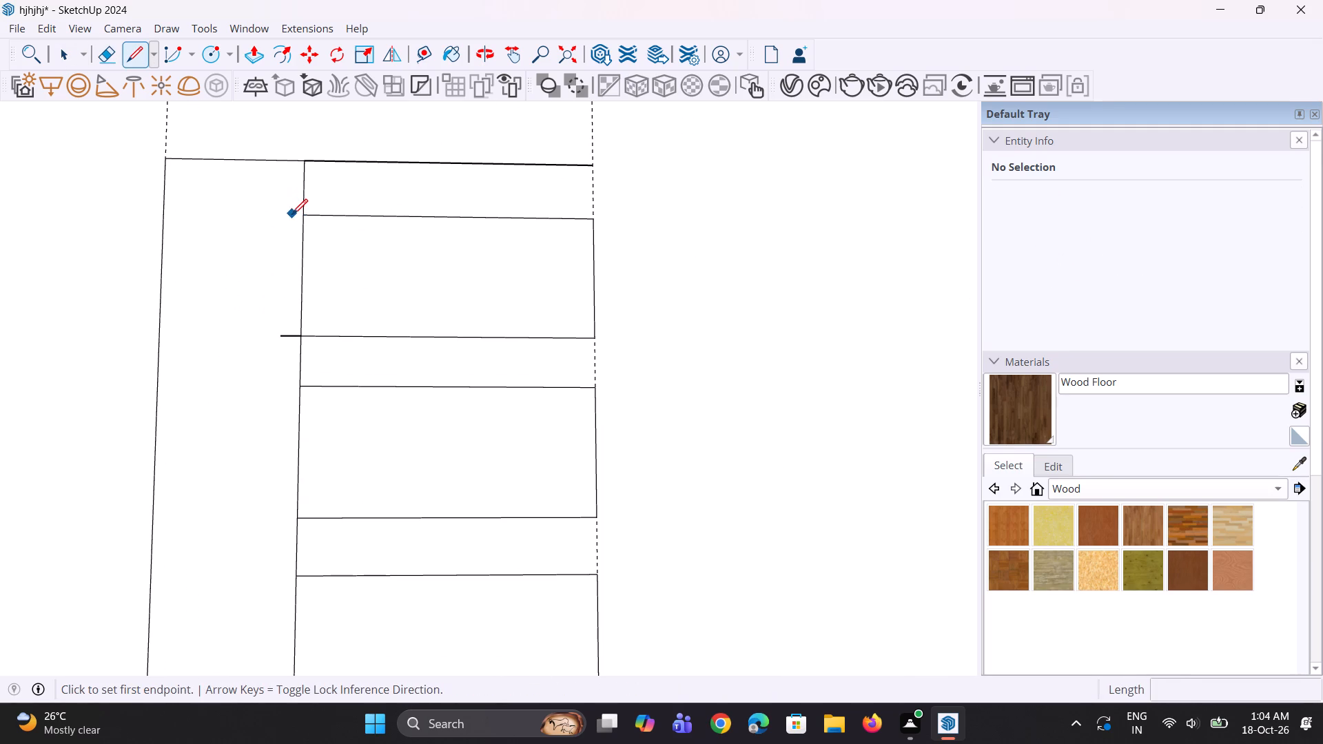
pyautogui.click(306, 220)
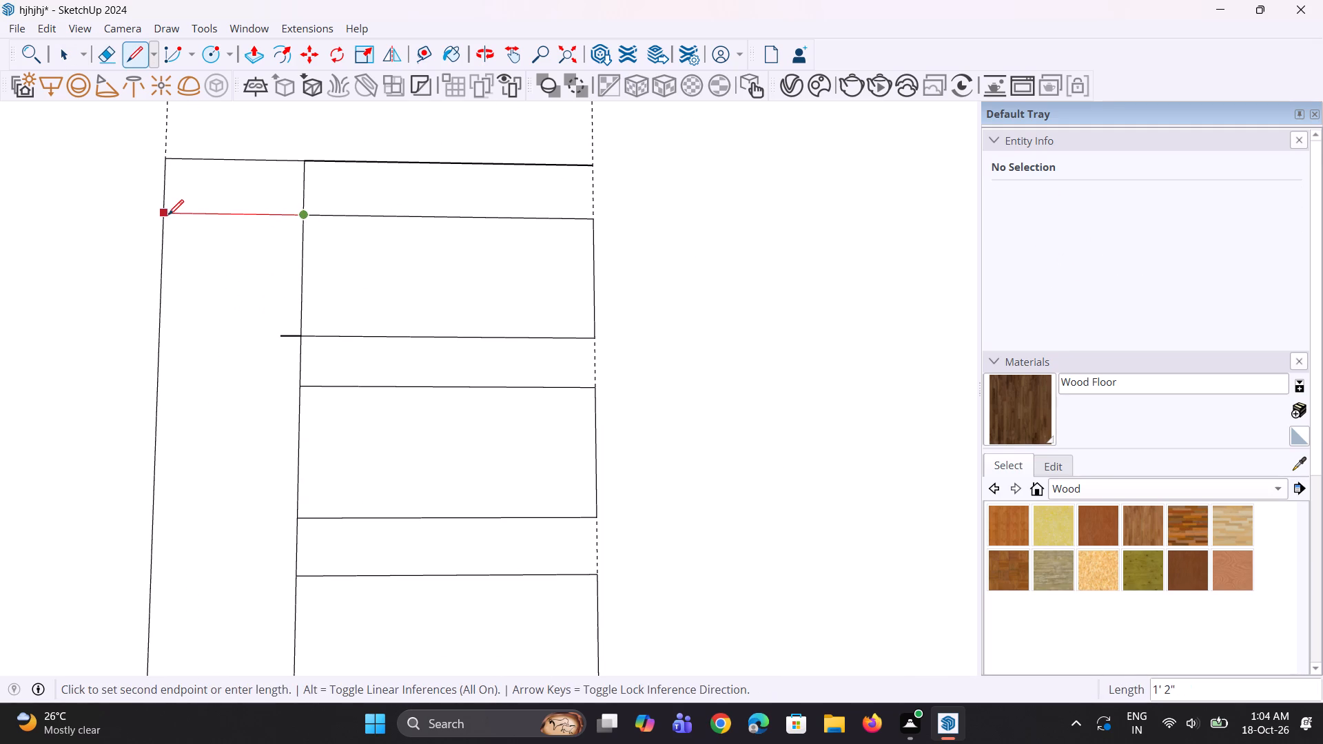
pyautogui.click(167, 215)
# Erase the leftover strip above the E's new top line: the stem segment, the old top edge and the left edge piece.
pyautogui.press('e')
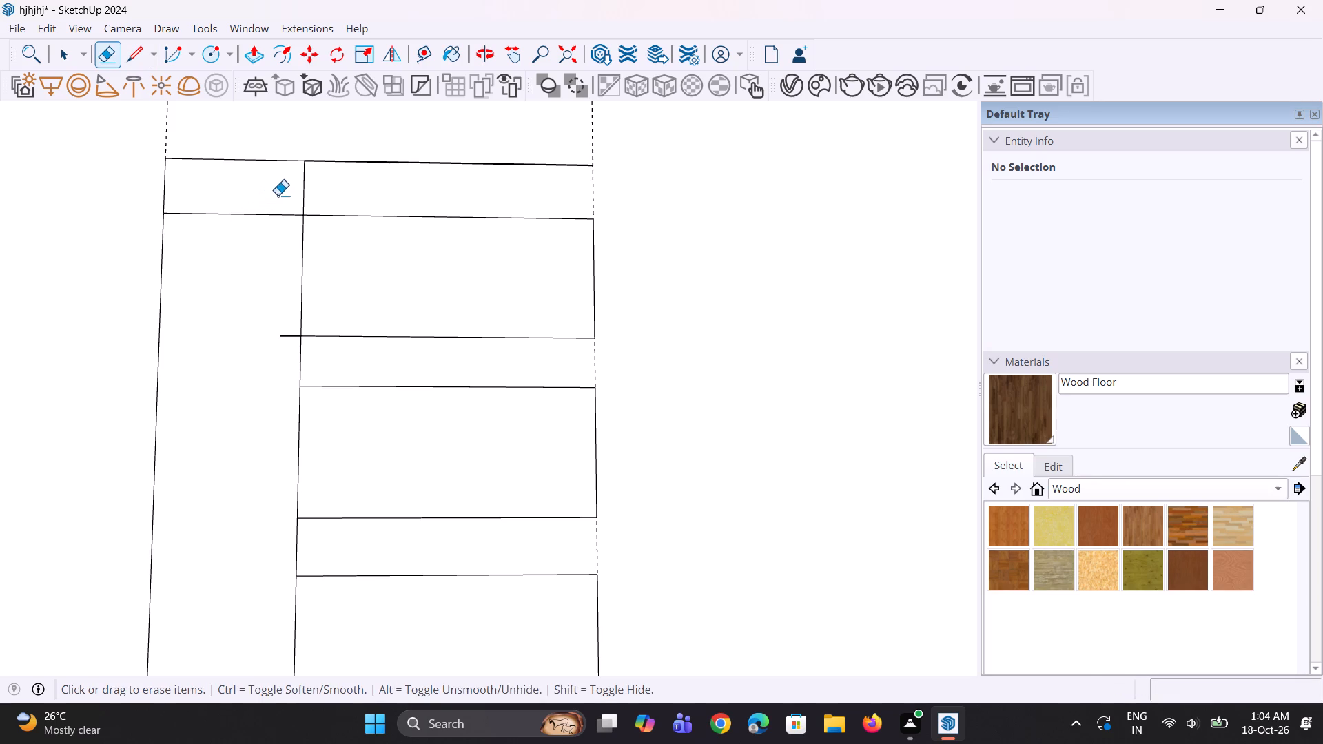
pyautogui.click(307, 202)
pyautogui.click(302, 194)
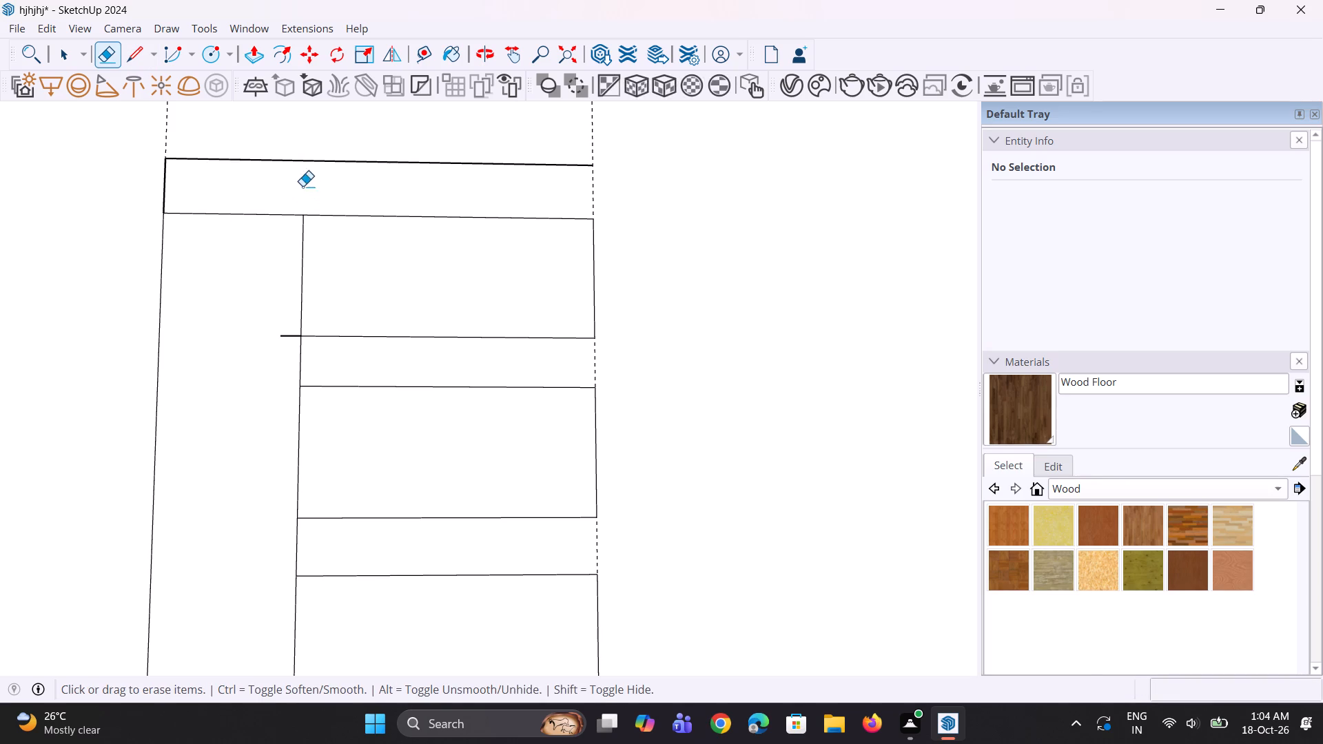
pyautogui.click(305, 164)
pyautogui.click(318, 164)
pyautogui.click(319, 164)
pyautogui.moveTo(320, 164); pyautogui.dragTo(331, 164)
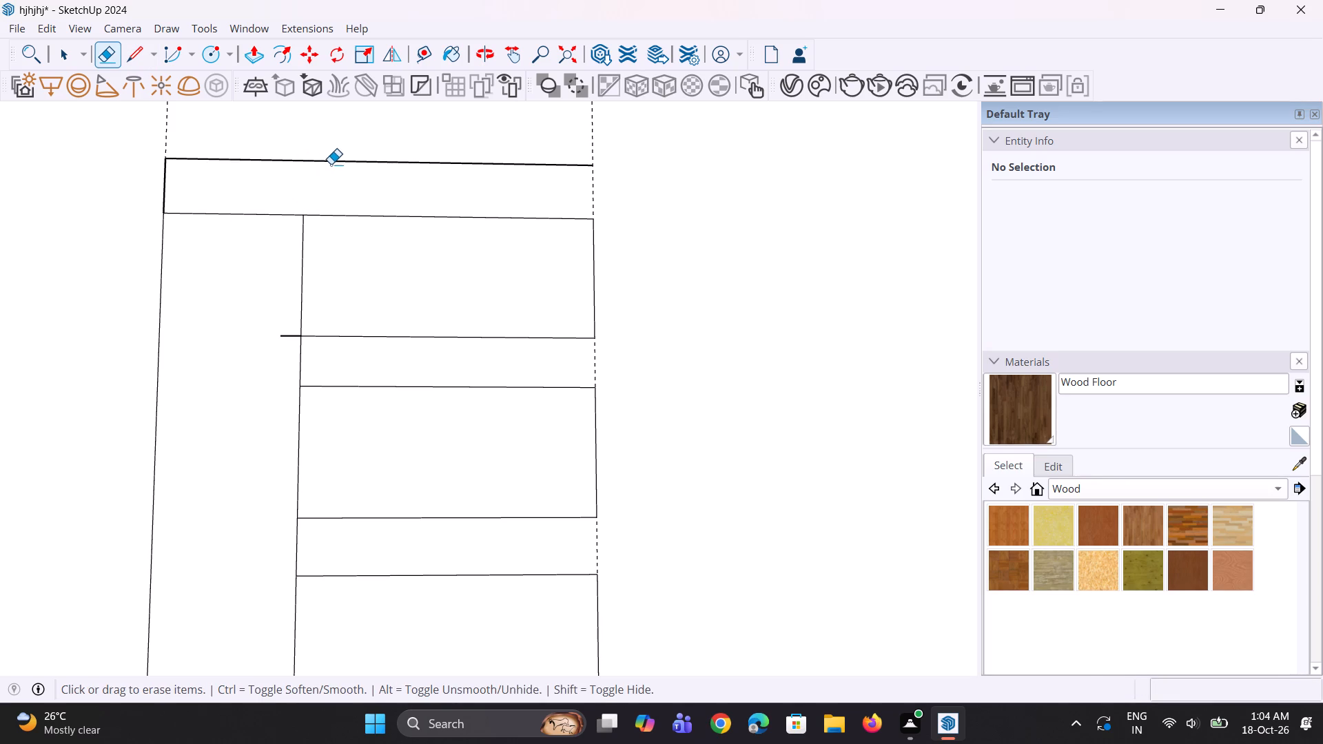
pyautogui.moveTo(331, 164); pyautogui.dragTo(334, 164)
pyautogui.click(334, 164)
pyautogui.click(396, 162)
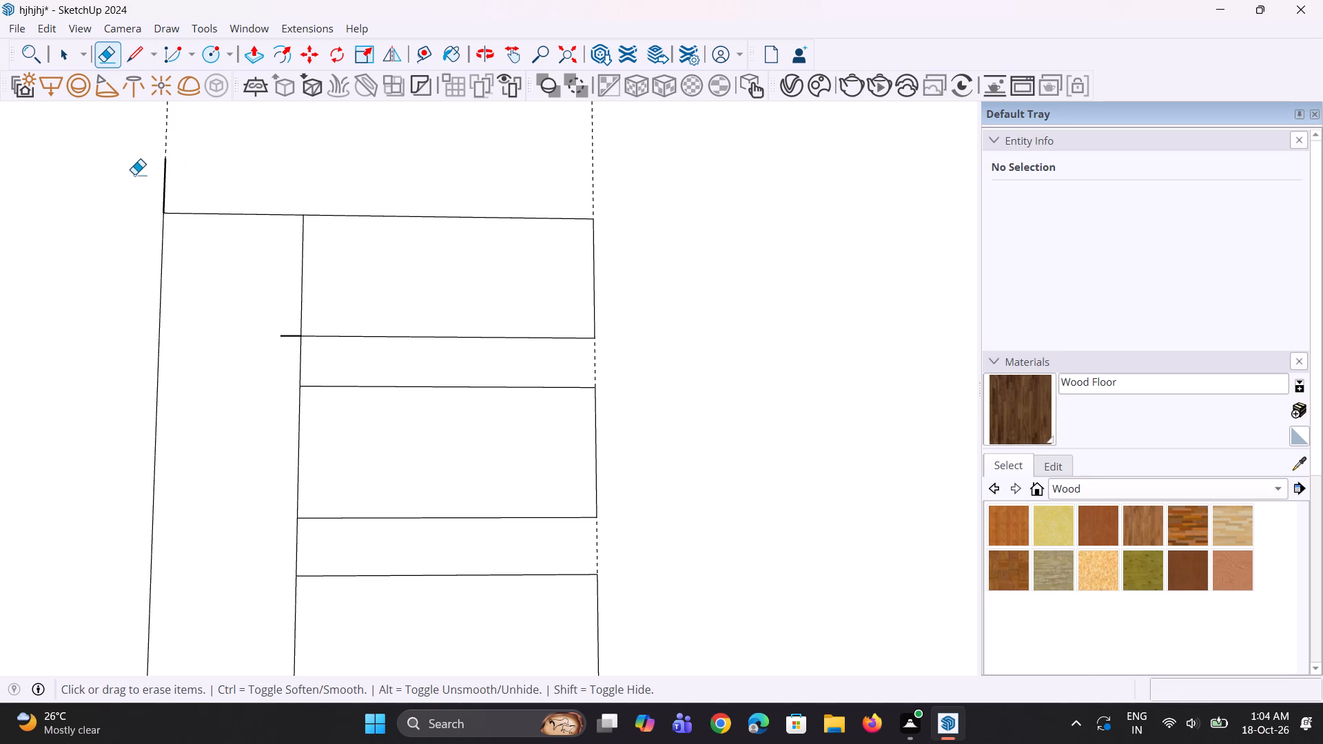
pyautogui.click(166, 182)
# Erase the upper marker stub and the three stem-line segments that separate the E's arms from its stem.
pyautogui.scroll(1, 284, 313)
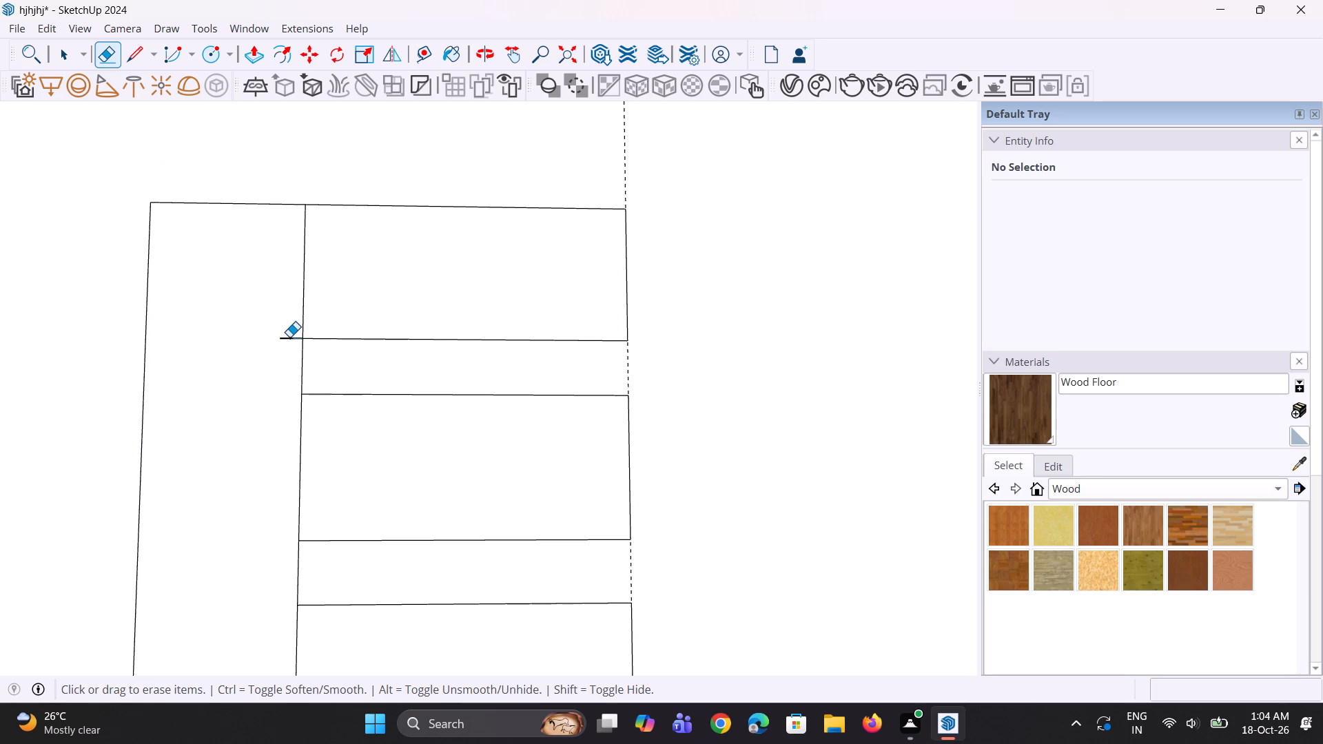
pyautogui.click(289, 340)
pyautogui.scroll(-3, 314, 372)
pyautogui.scroll(-2, 264, 291)
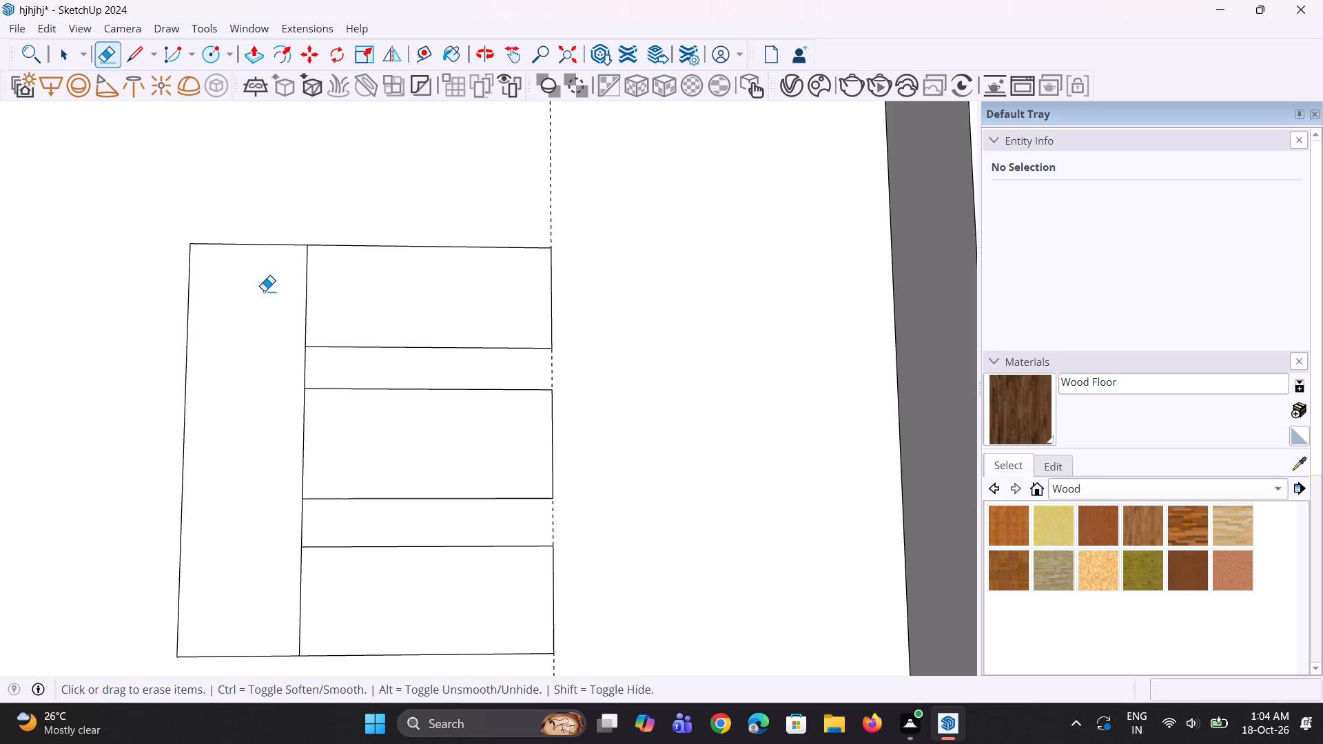
pyautogui.scroll(-2, 264, 291)
pyautogui.scroll(5, 269, 440)
pyautogui.click(296, 401)
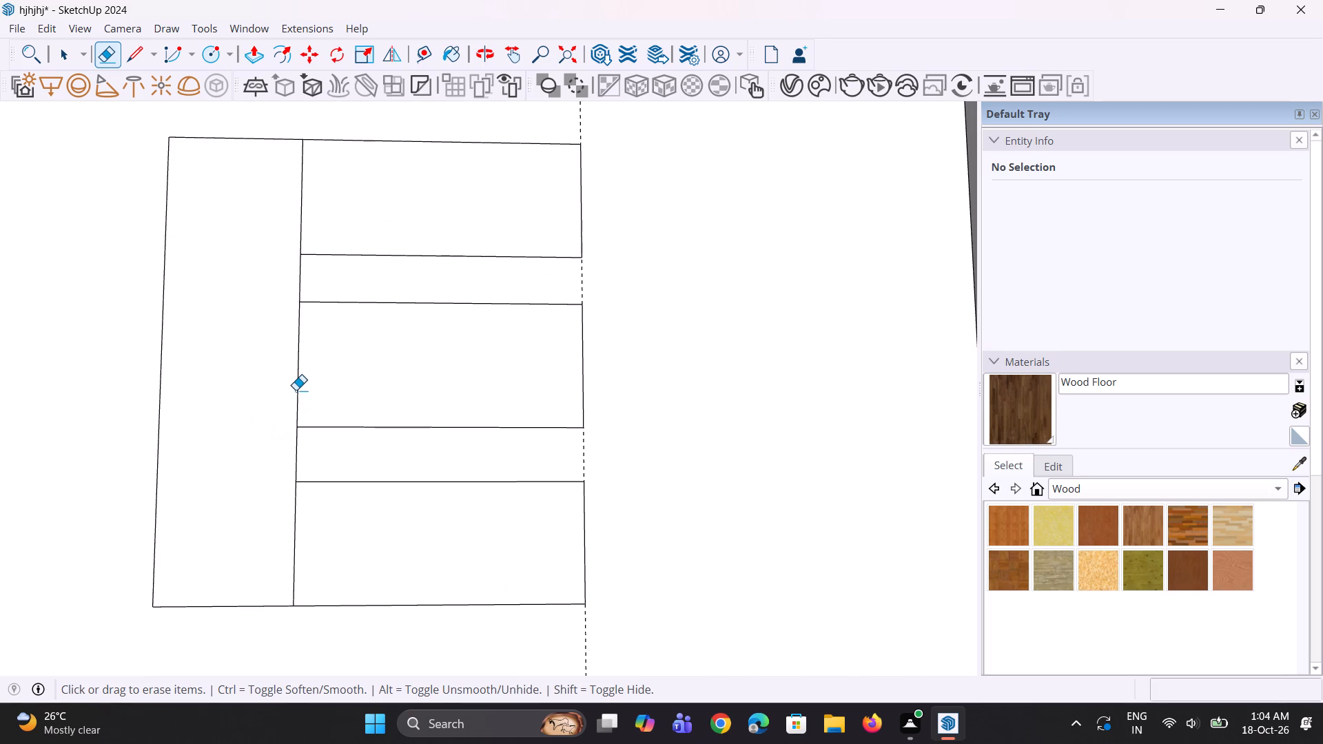
pyautogui.click(294, 375)
pyautogui.click(299, 372)
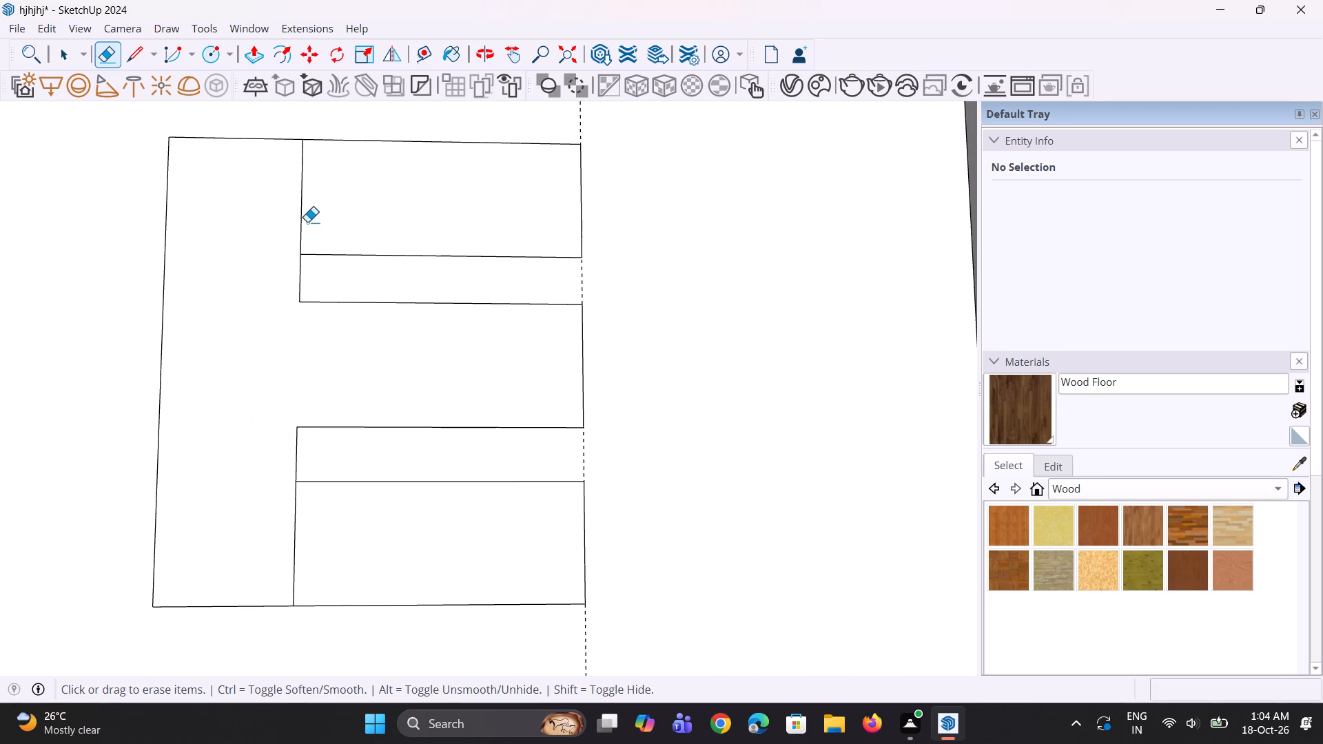
pyautogui.doubleClick(302, 211)
pyautogui.doubleClick(296, 514)
# Move the top edge of the E's middle arm down along the right guide by about 2 3/16".
pyautogui.scroll(-10, 218, 436)
pyautogui.moveTo(249, 453); pyautogui.dragTo(263, 507, button='middle')
pyautogui.scroll(3, 321, 430)
pyautogui.press('space')
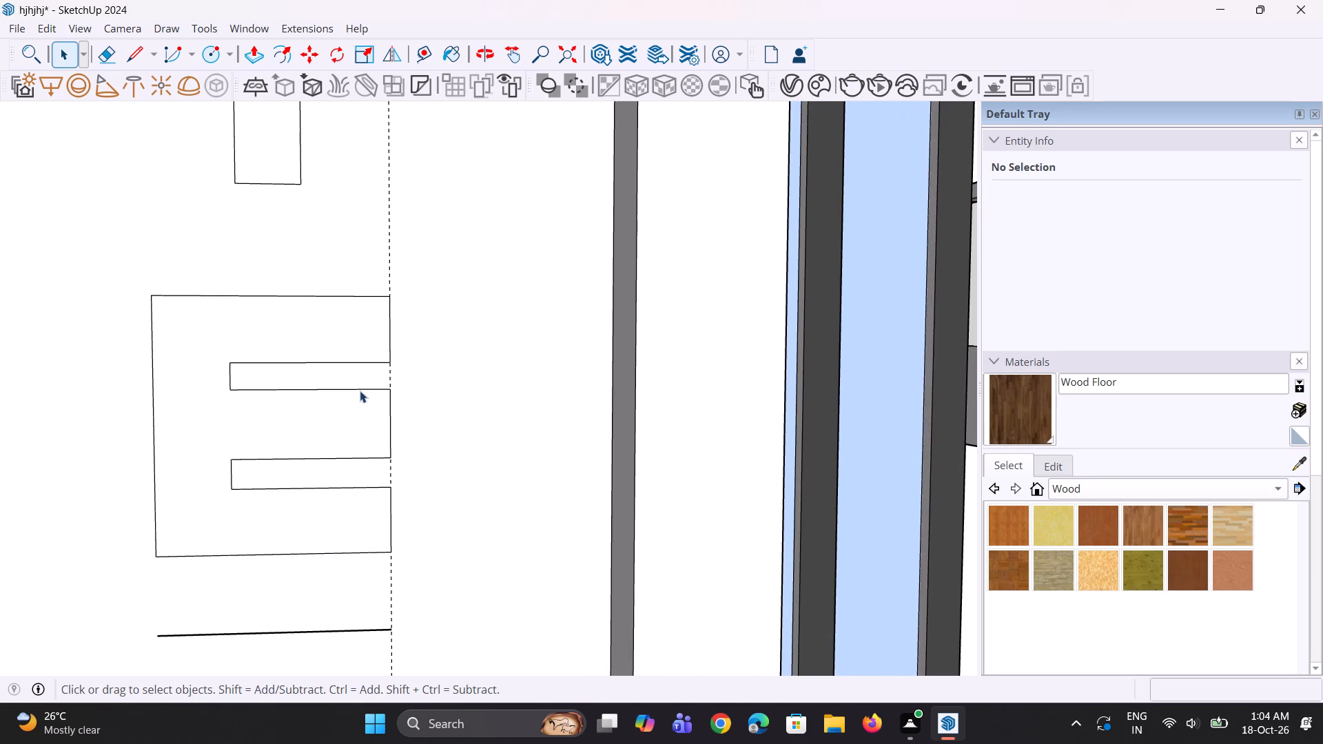
pyautogui.click(360, 391)
pyautogui.scroll(2, 370, 393)
pyautogui.press('m')
pyautogui.click(396, 391)
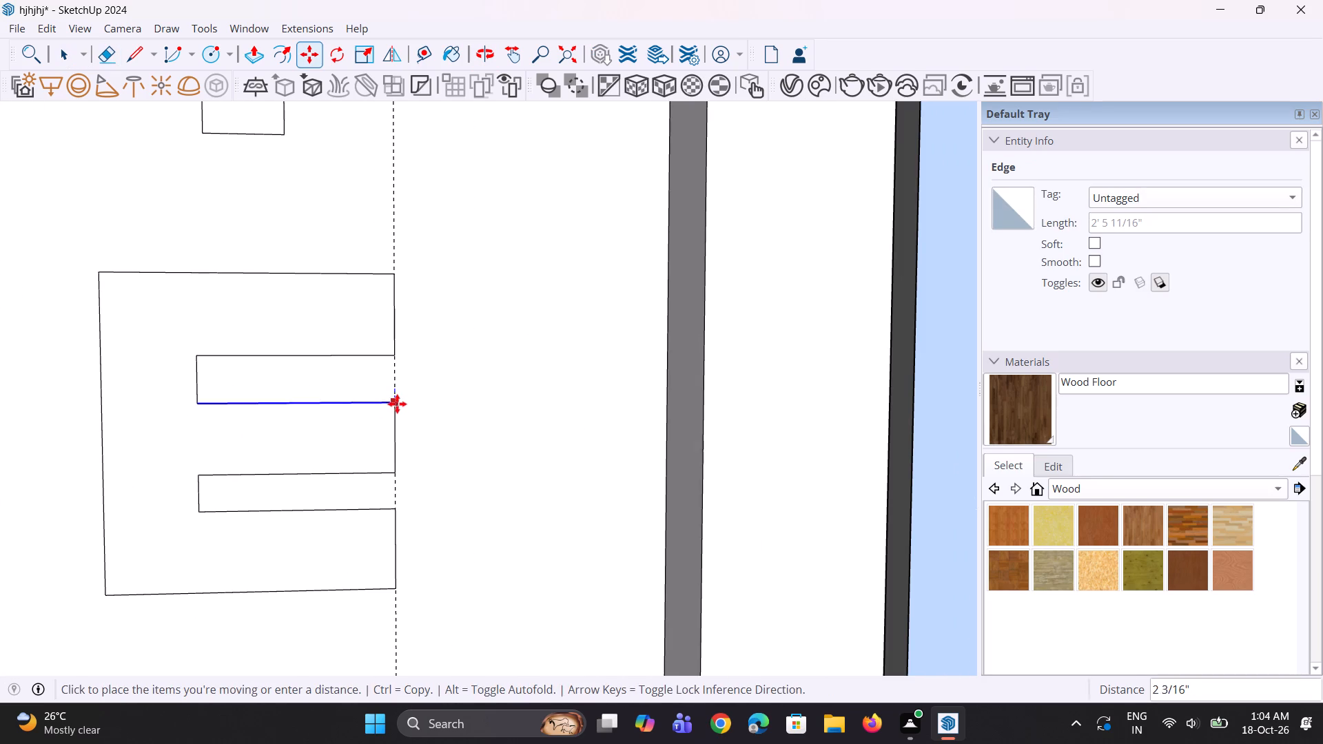
pyautogui.click(397, 405)
pyautogui.press('space')
pyautogui.press('space')
pyautogui.scroll(-4, 378, 433)
pyautogui.moveTo(348, 458); pyautogui.dragTo(337, 428, button='middle')
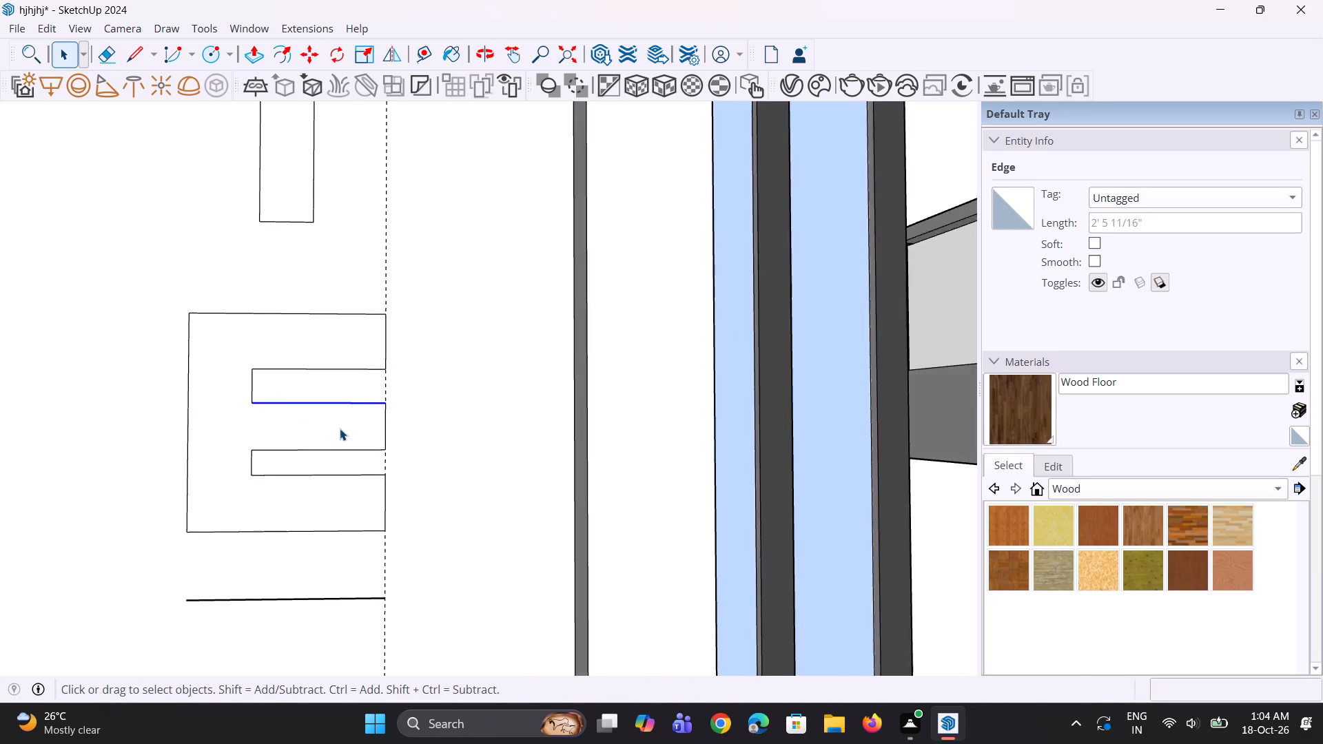
pyautogui.scroll(-11, 340, 428)
pyautogui.press('space')
pyautogui.scroll(2, 254, 464)
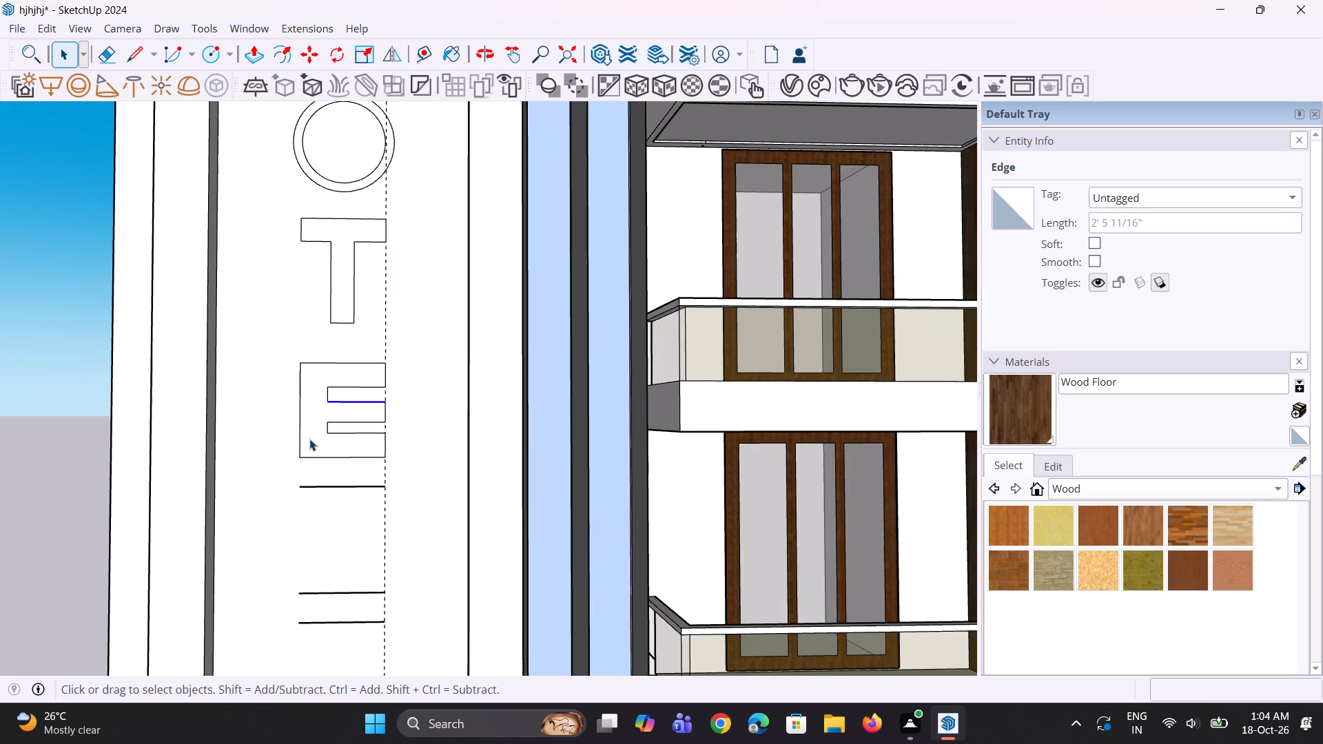
# Move the E's left edge inward by about 2 1/2".
pyautogui.click(302, 431)
pyautogui.press('m')
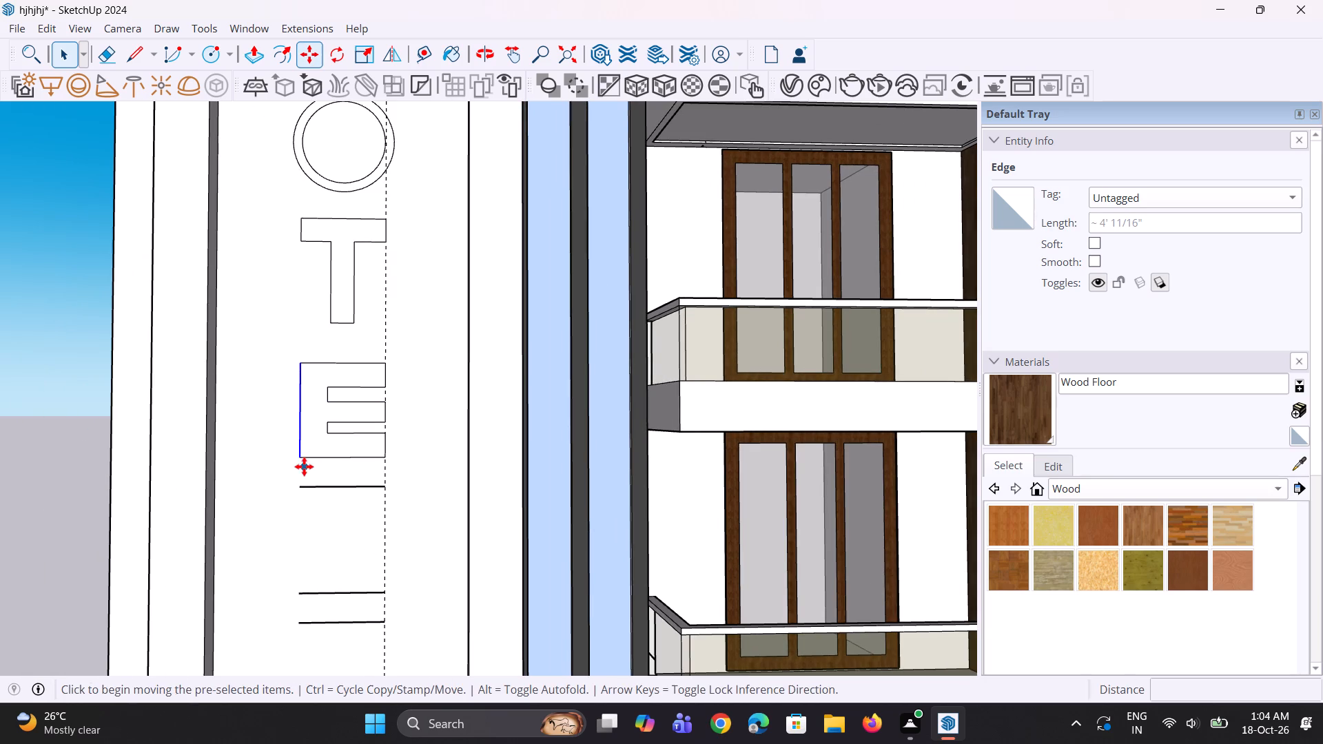
pyautogui.click(298, 459)
pyautogui.click(305, 460)
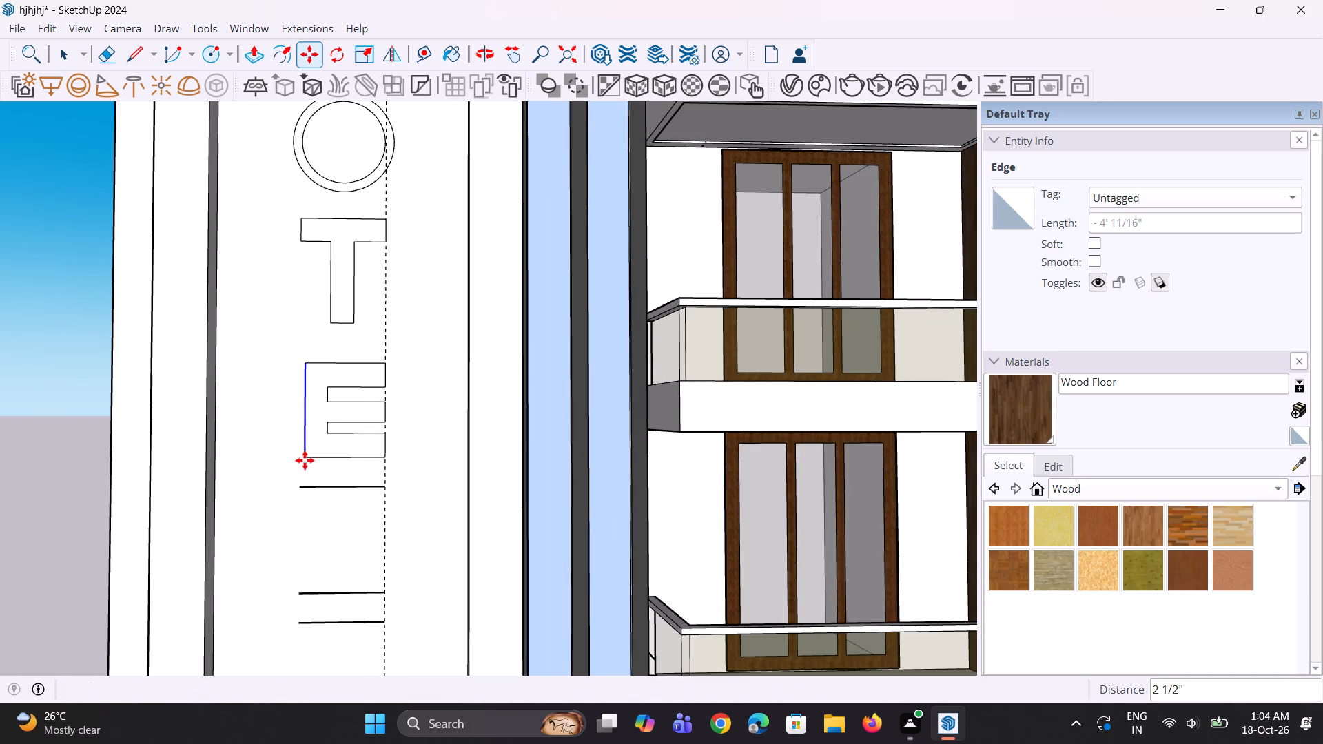
pyautogui.press('space')
pyautogui.press('space')
pyautogui.click(79, 424)
# Move the whole E face up toward the T by about 8".
pyautogui.scroll(-1, 112, 406)
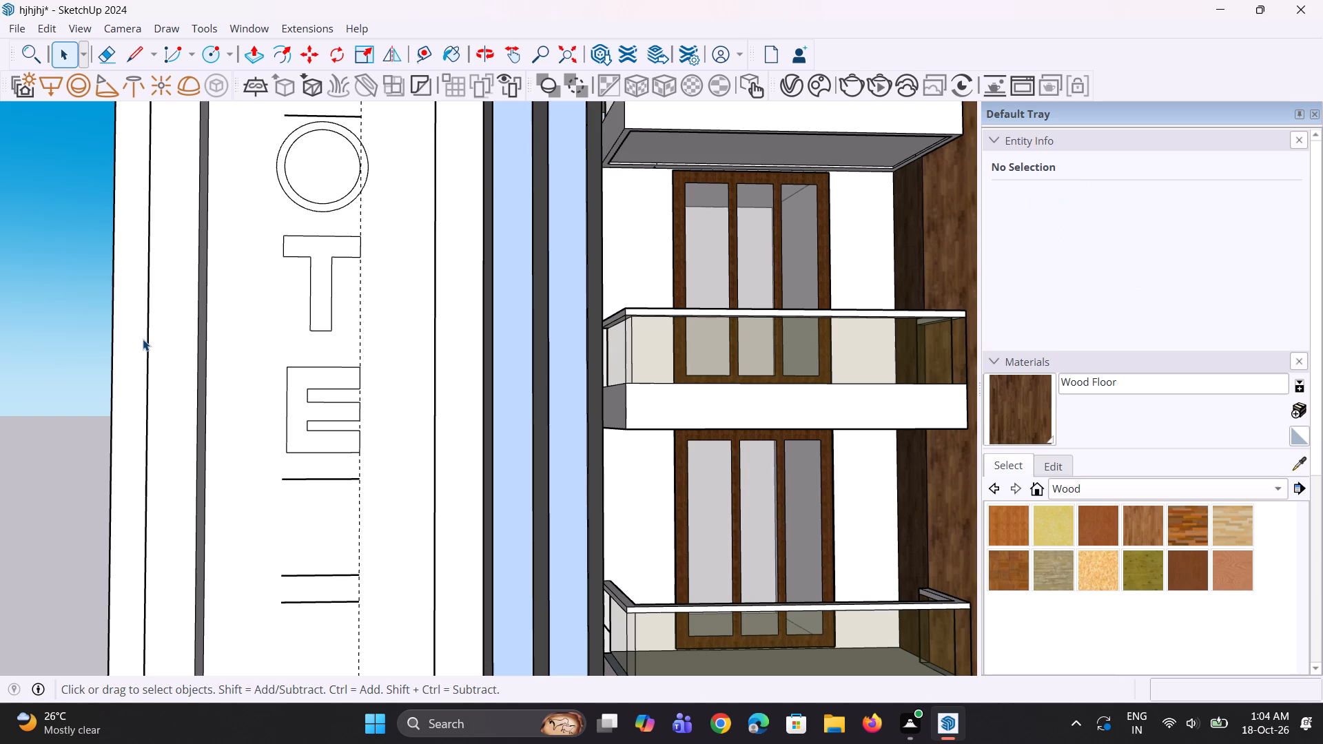
pyautogui.scroll(-9, 171, 248)
pyautogui.moveTo(230, 306); pyautogui.dragTo(251, 318, button='middle')
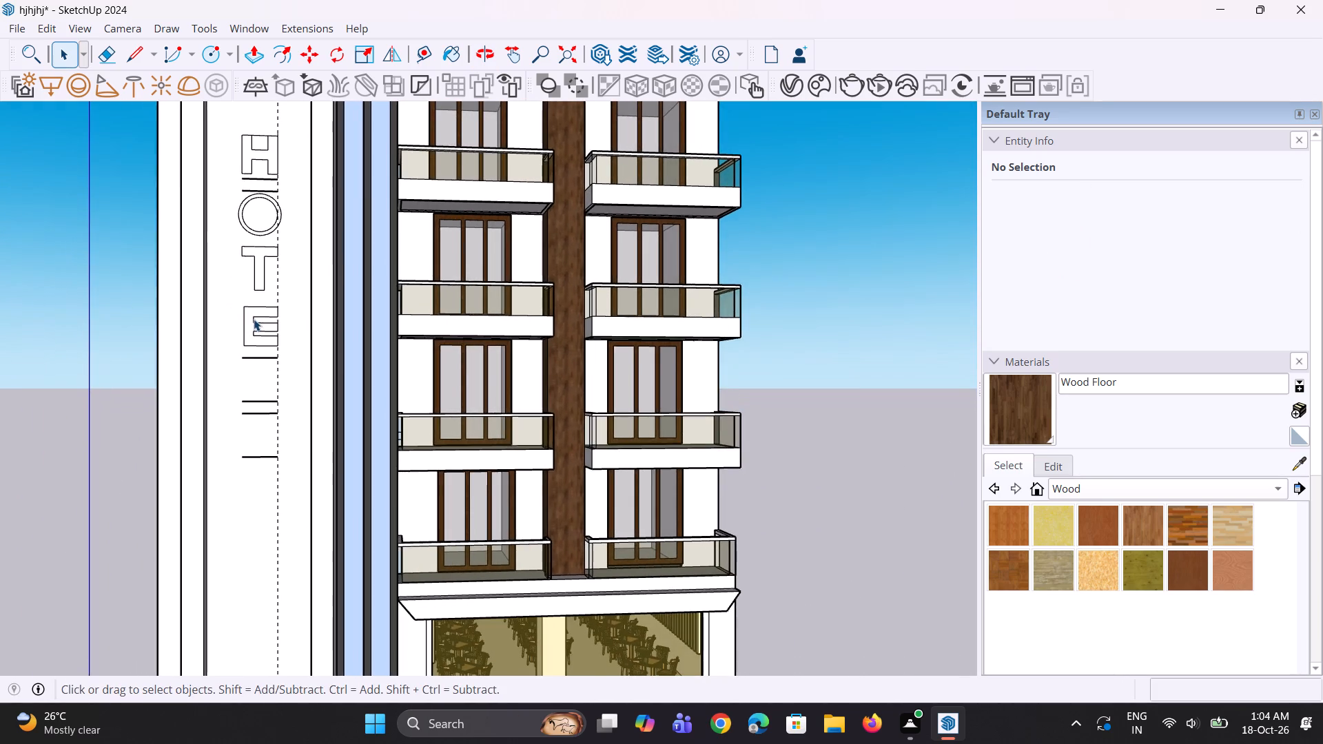
pyautogui.scroll(3, 253, 311)
pyautogui.click(249, 333)
pyautogui.scroll(4, 249, 324)
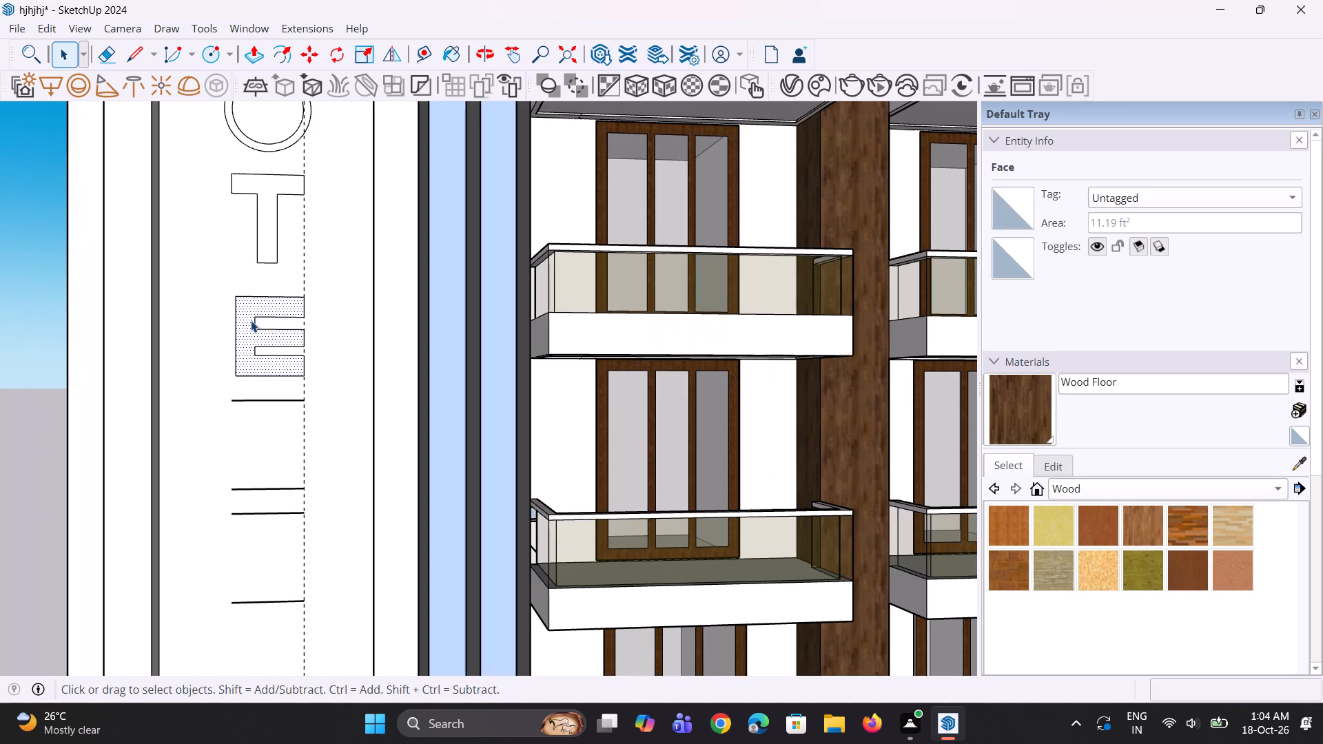
pyautogui.press('m')
pyautogui.click(246, 328)
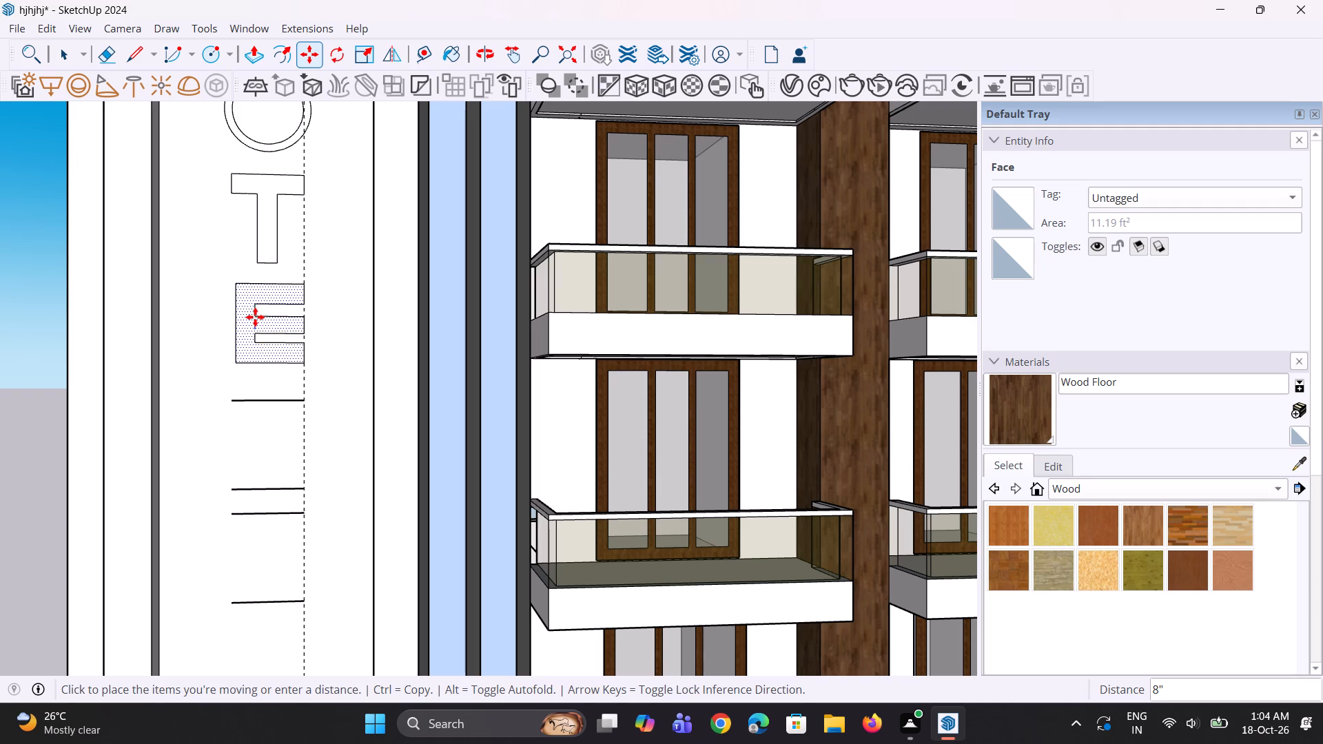
pyautogui.click(257, 313)
pyautogui.scroll(-5, 269, 375)
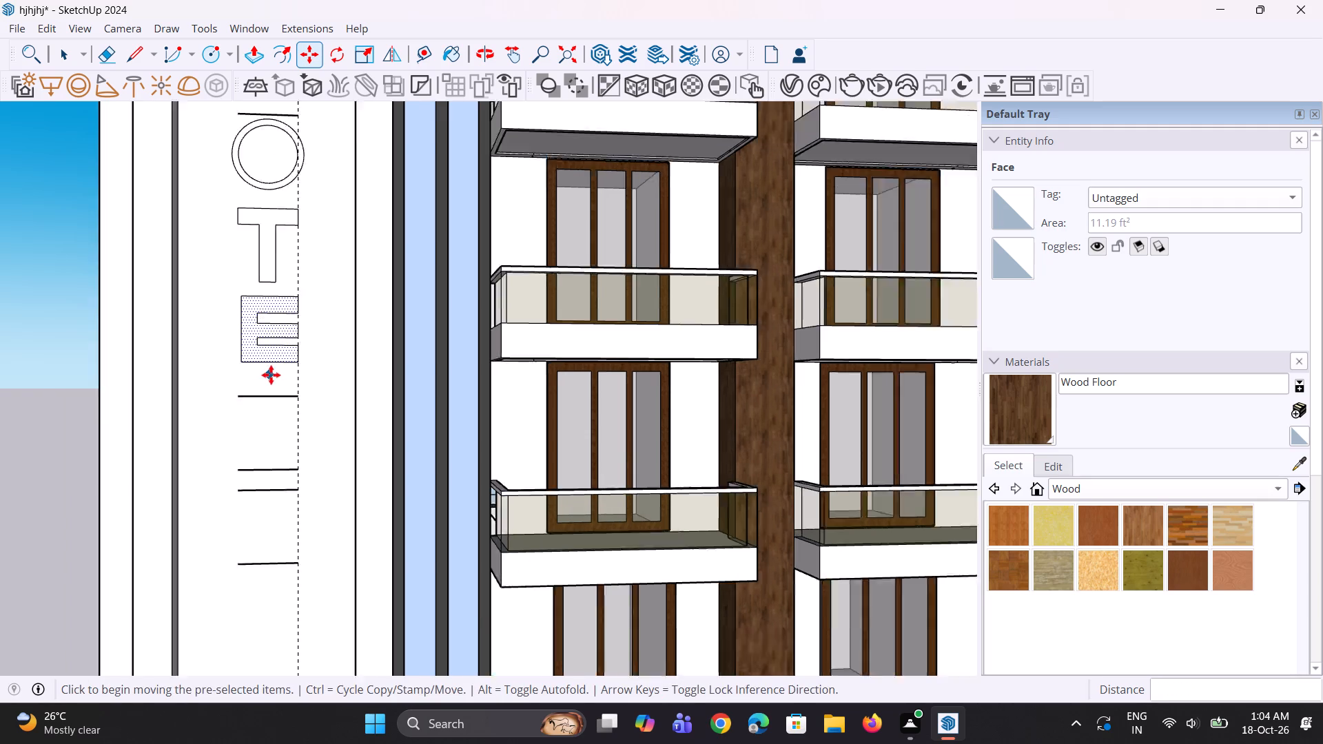
pyautogui.press('space')
pyautogui.press('space')
pyautogui.click(97, 331)
# Draw the L's short right end edge up from the lower marker and its left edge, about 4' 3 13/16", between the two markers.
pyautogui.scroll(-5, 227, 362)
pyautogui.moveTo(232, 360); pyautogui.dragTo(245, 364, button='middle')
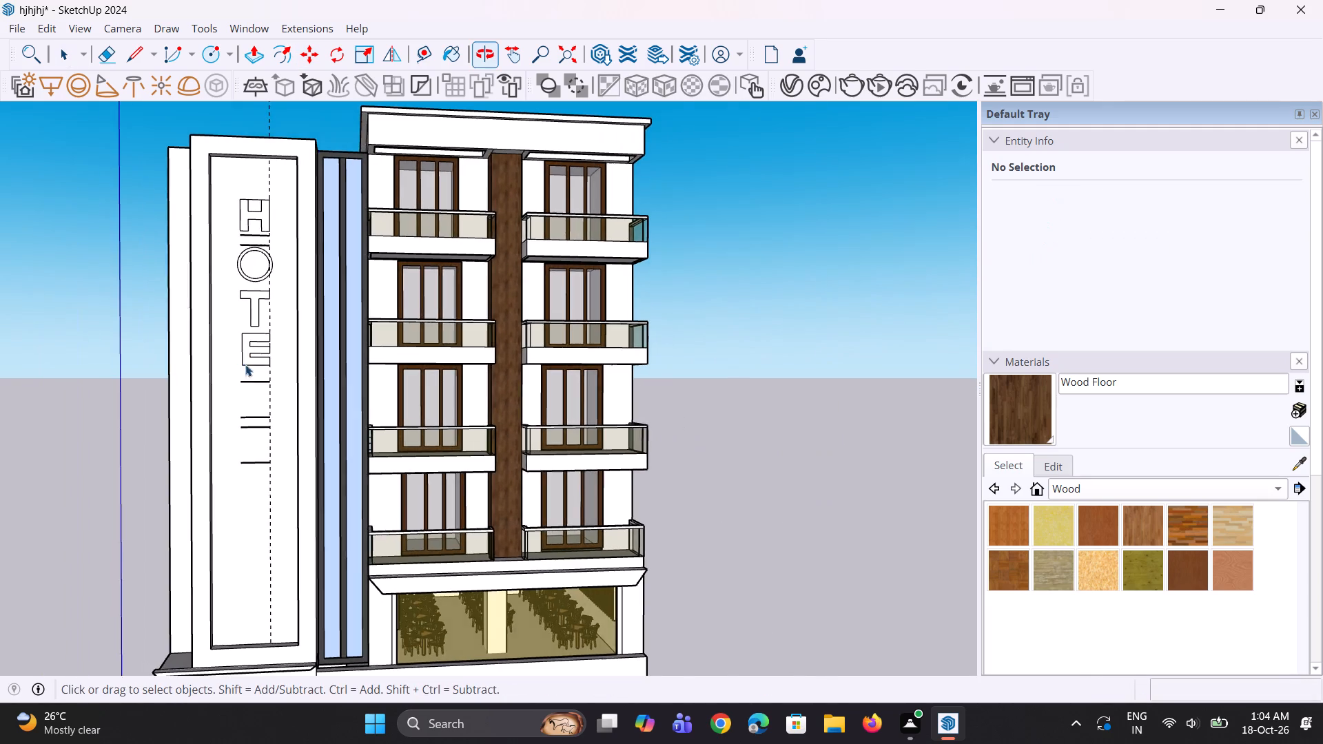
pyautogui.scroll(11, 226, 421)
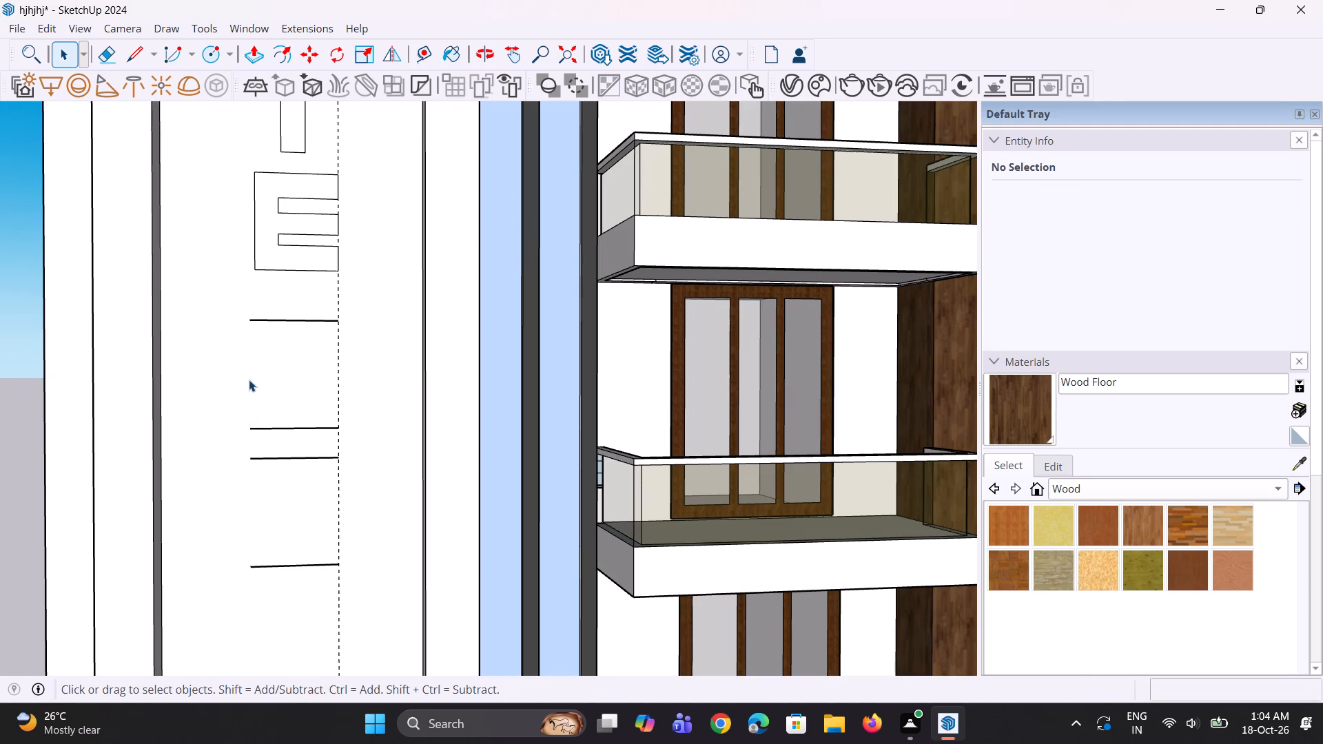
pyautogui.press('l')
pyautogui.click(342, 426)
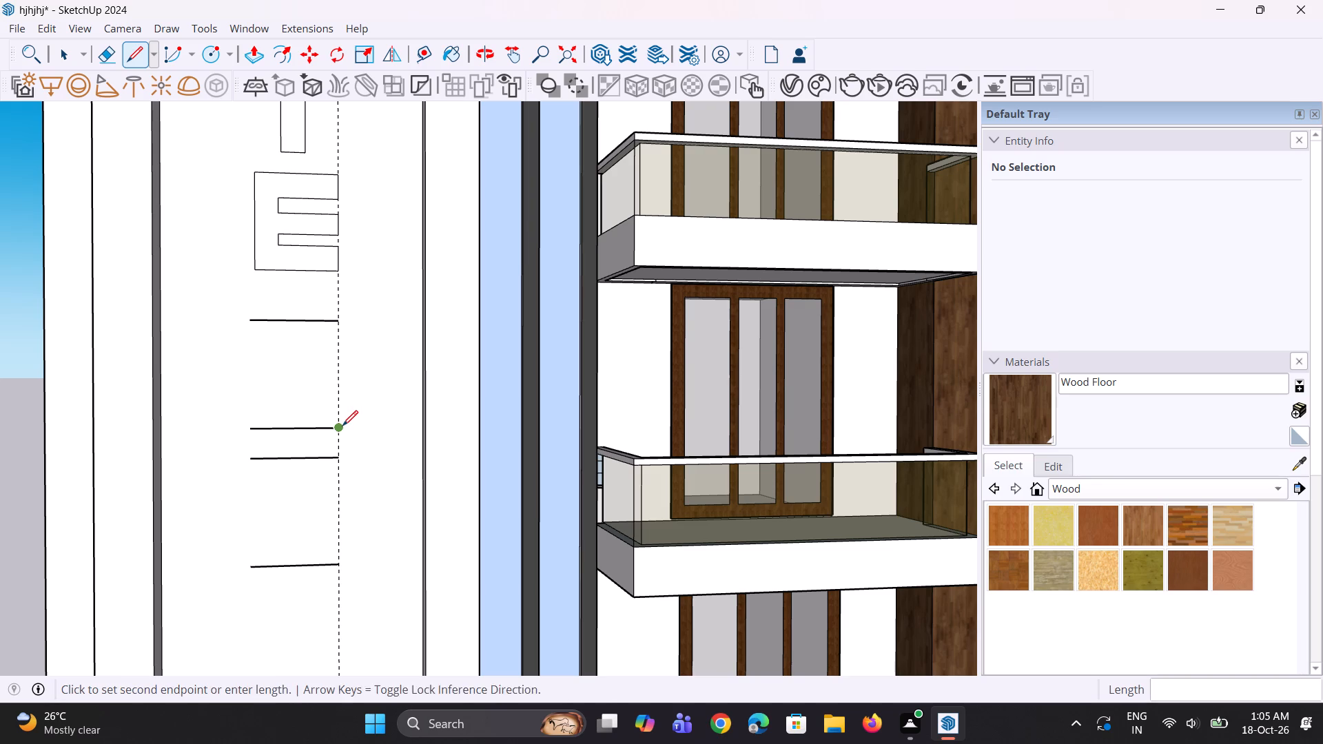
pyautogui.click(340, 400)
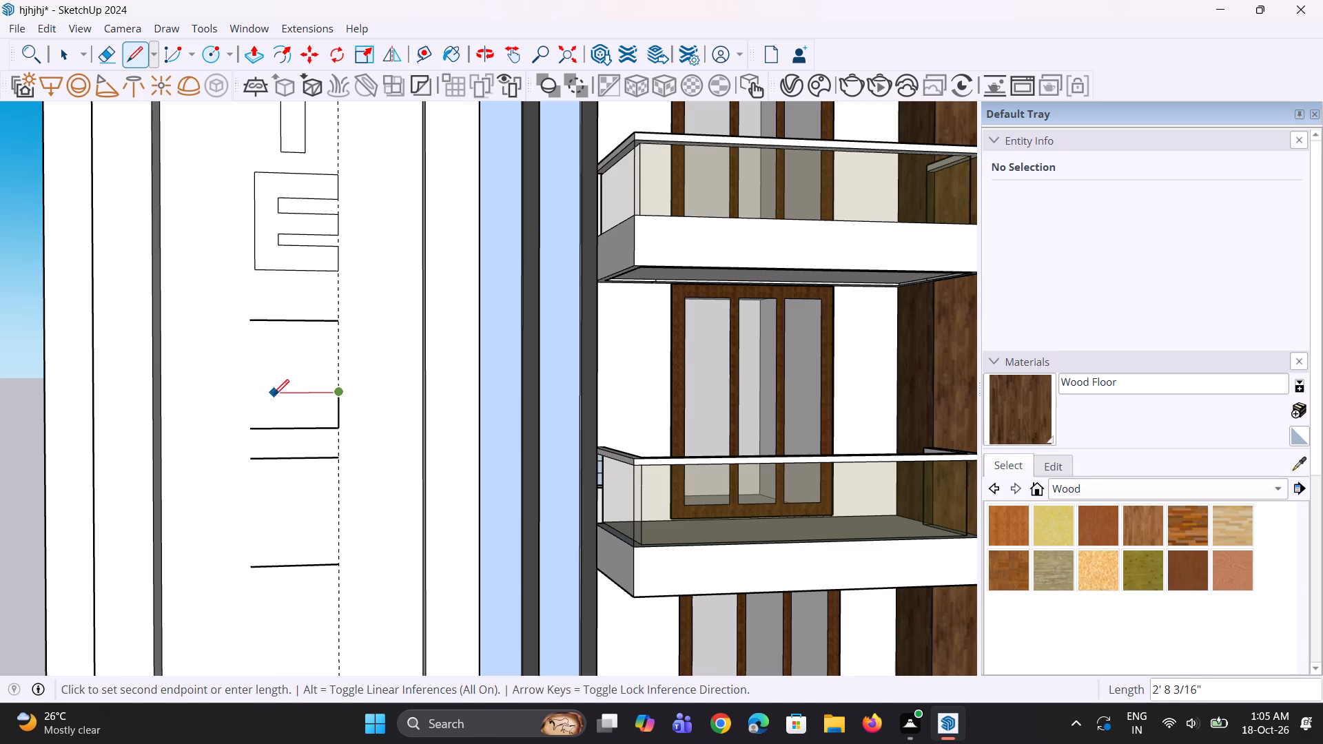
pyautogui.press('space')
pyautogui.press('l')
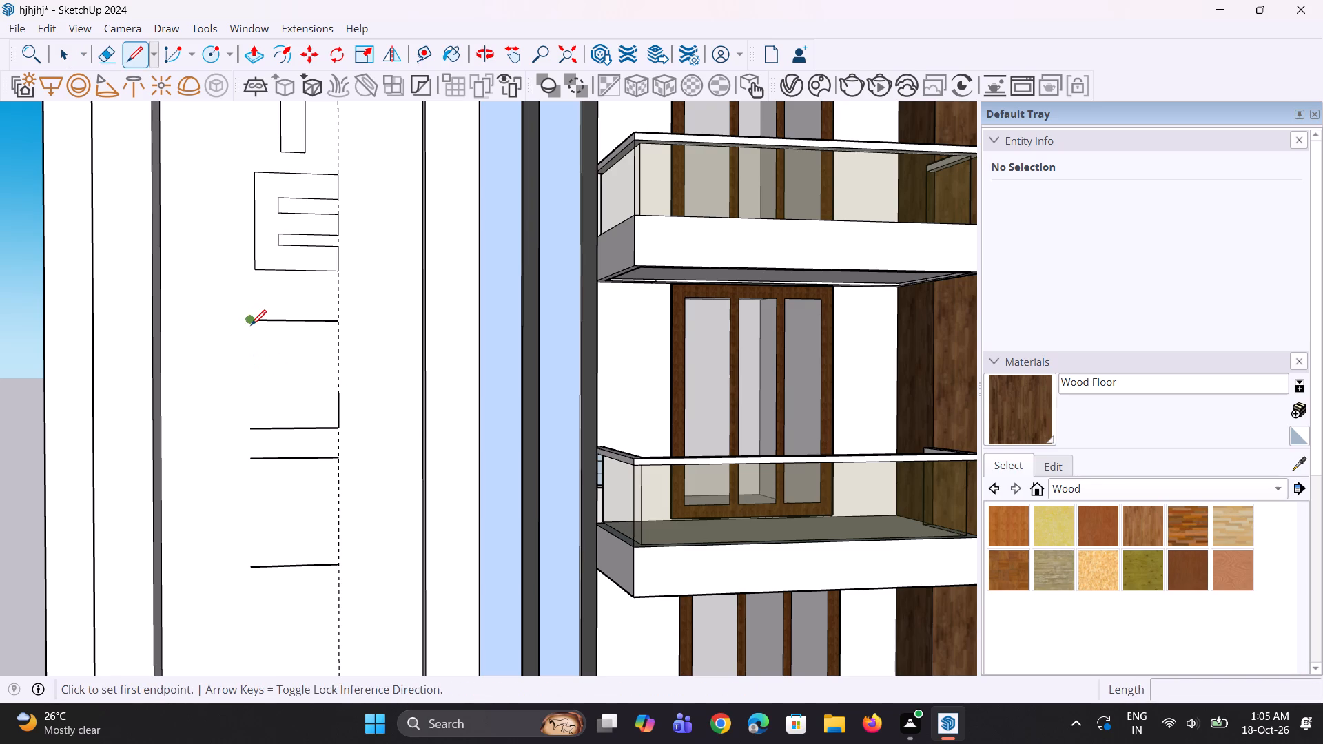
pyautogui.click(251, 325)
pyautogui.click(253, 424)
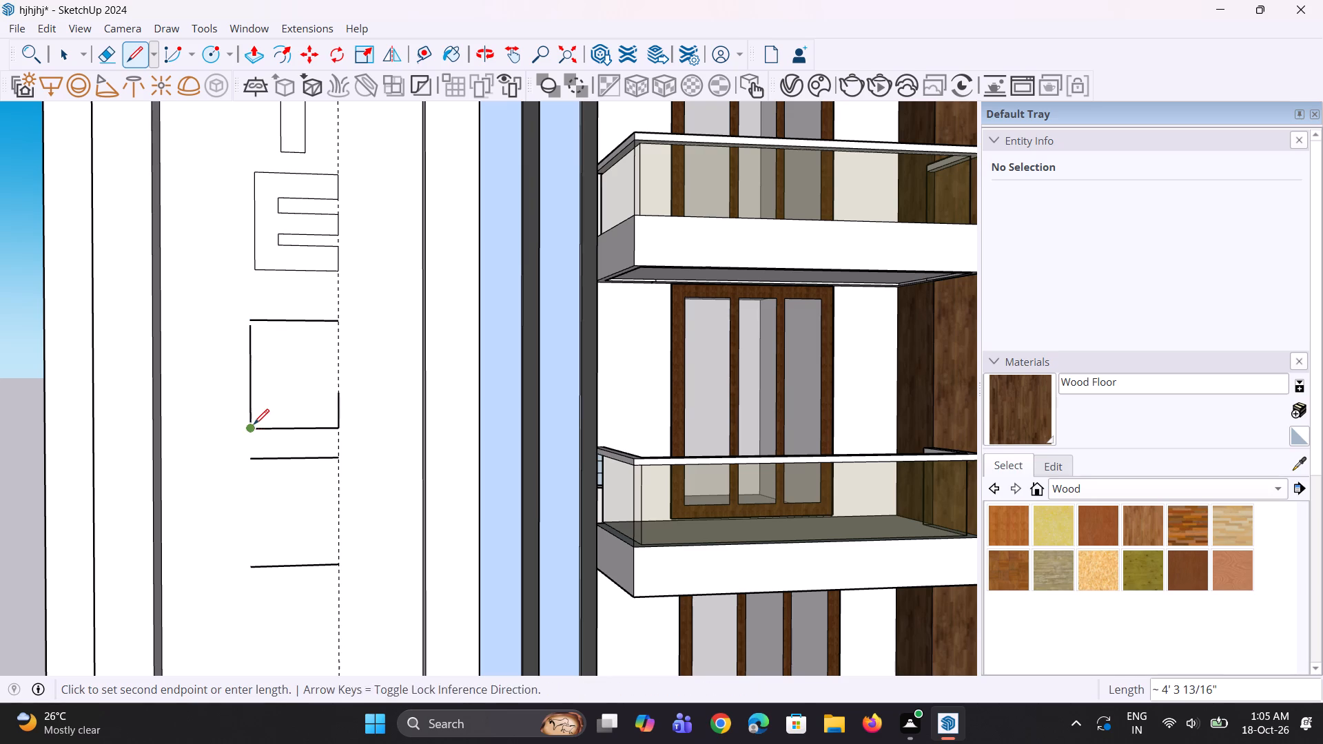
pyautogui.press('space')
# Draw the top of the L's foot about 2' 5" inward, the stem's inner edge up to the marker, and its top edge.
pyautogui.press('l')
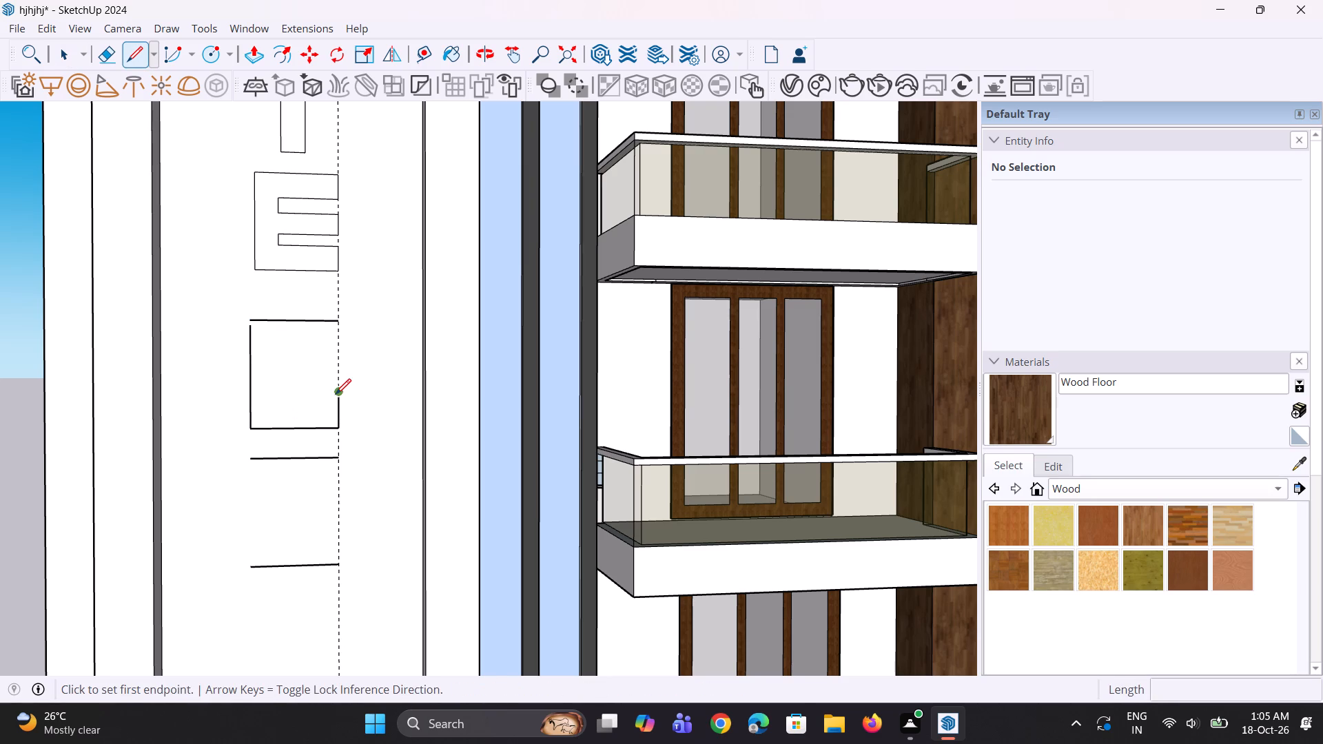
pyautogui.click(336, 394)
pyautogui.click(281, 392)
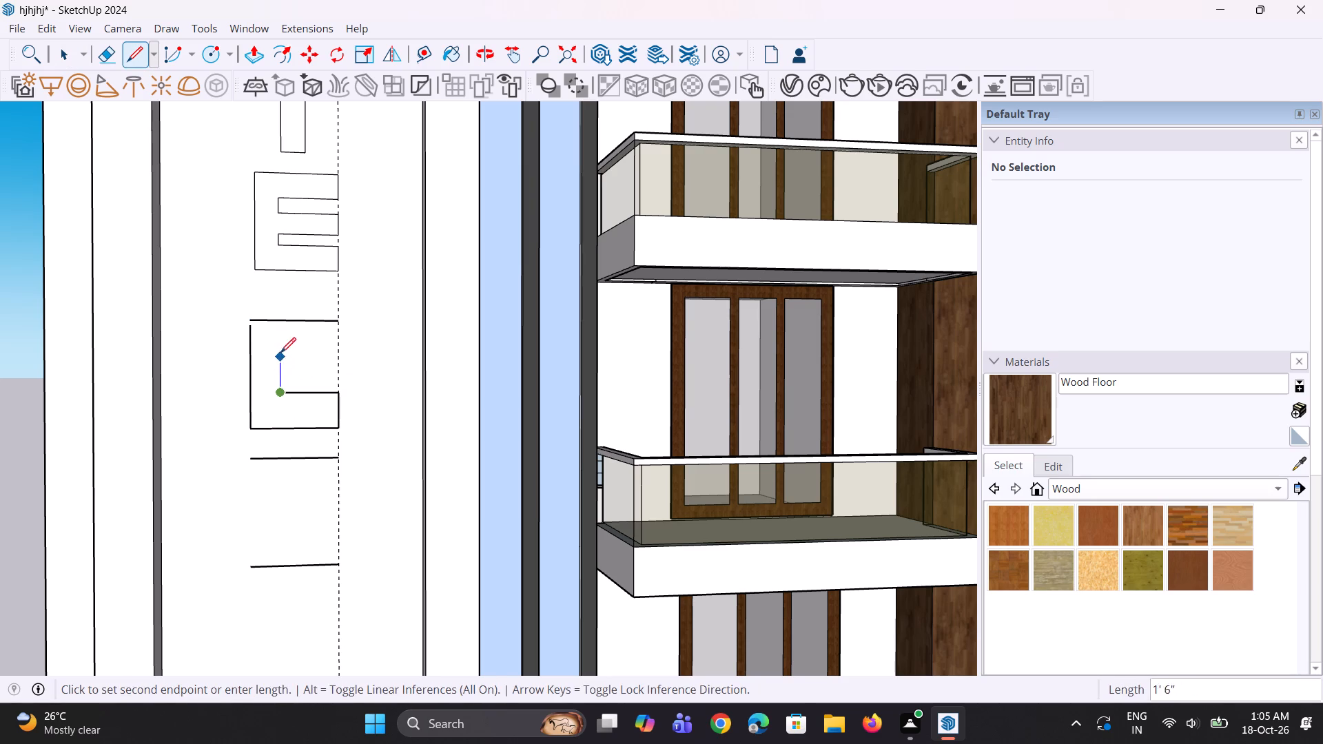
pyautogui.click(282, 322)
pyautogui.scroll(6, 253, 322)
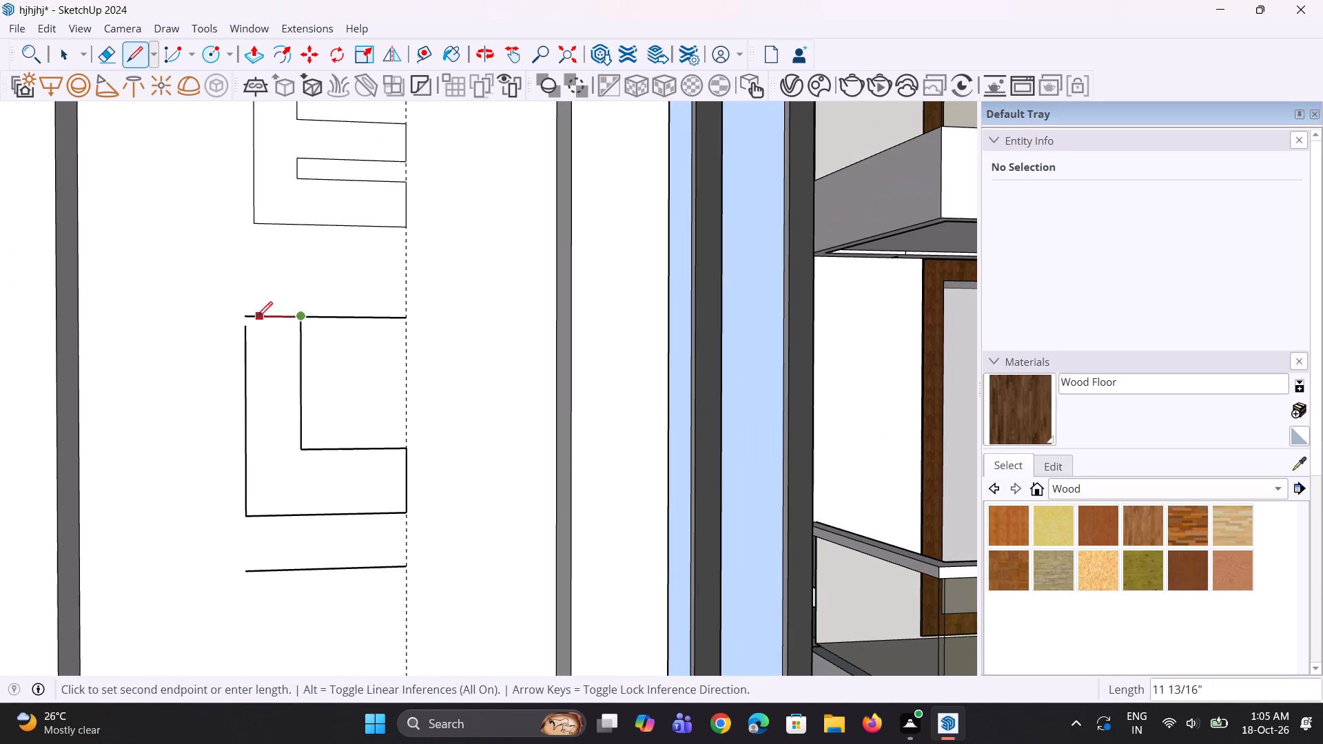
pyautogui.click(250, 313)
pyautogui.click(247, 327)
pyautogui.press('space')
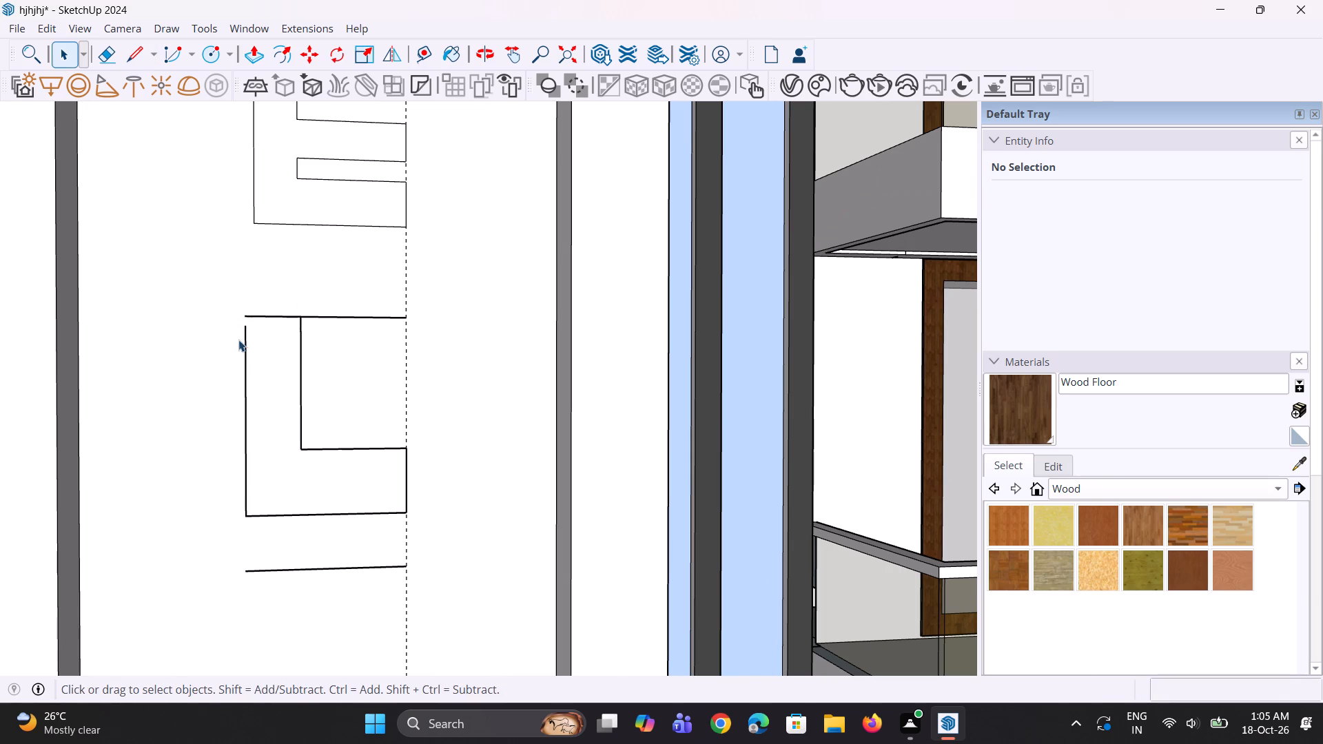
# Close the gap at the L's upper-left corner with a short line up to the marker's end.
pyautogui.scroll(4, 238, 340)
pyautogui.press('l')
pyautogui.scroll(2, 252, 329)
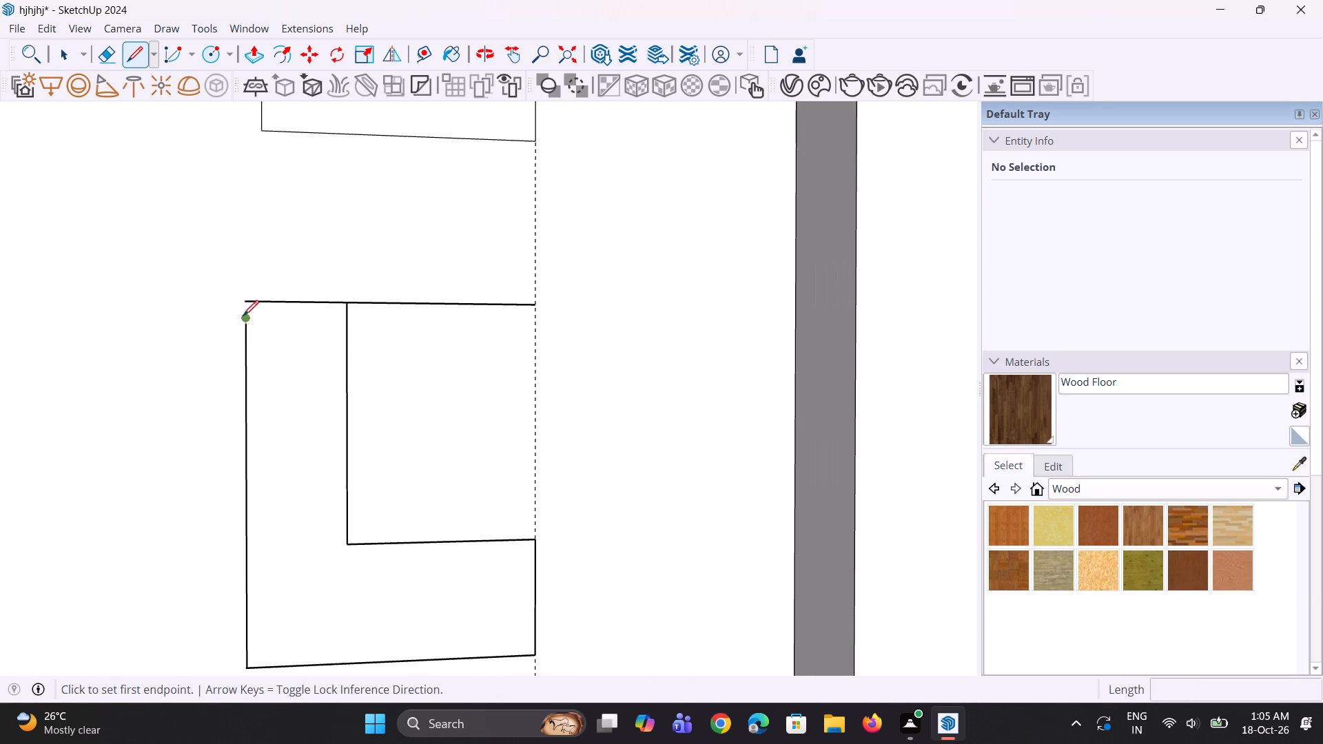
pyautogui.click(243, 318)
pyautogui.click(241, 304)
pyautogui.press('space')
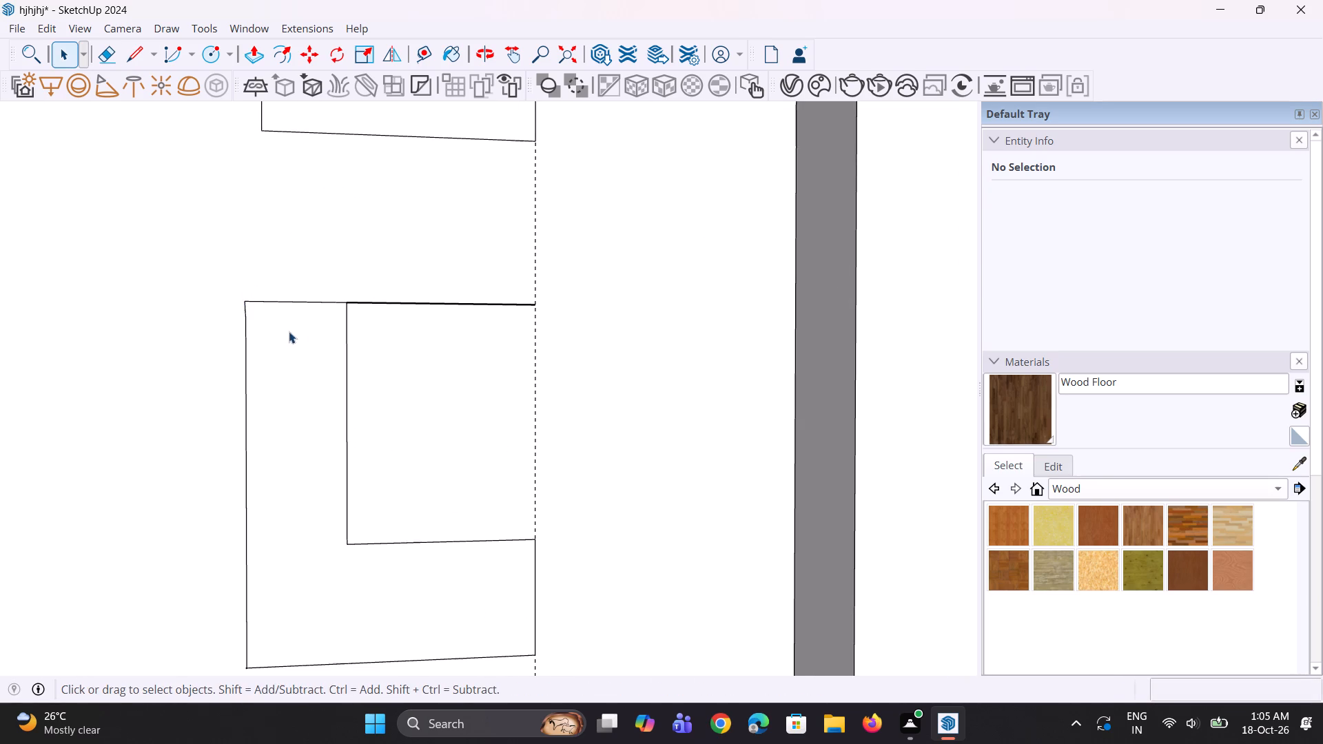
# Erase the surplus marker segment running from the top of the L's stem to the right guide.
pyautogui.scroll(-4, 291, 335)
pyautogui.scroll(2, 353, 326)
pyautogui.press('e')
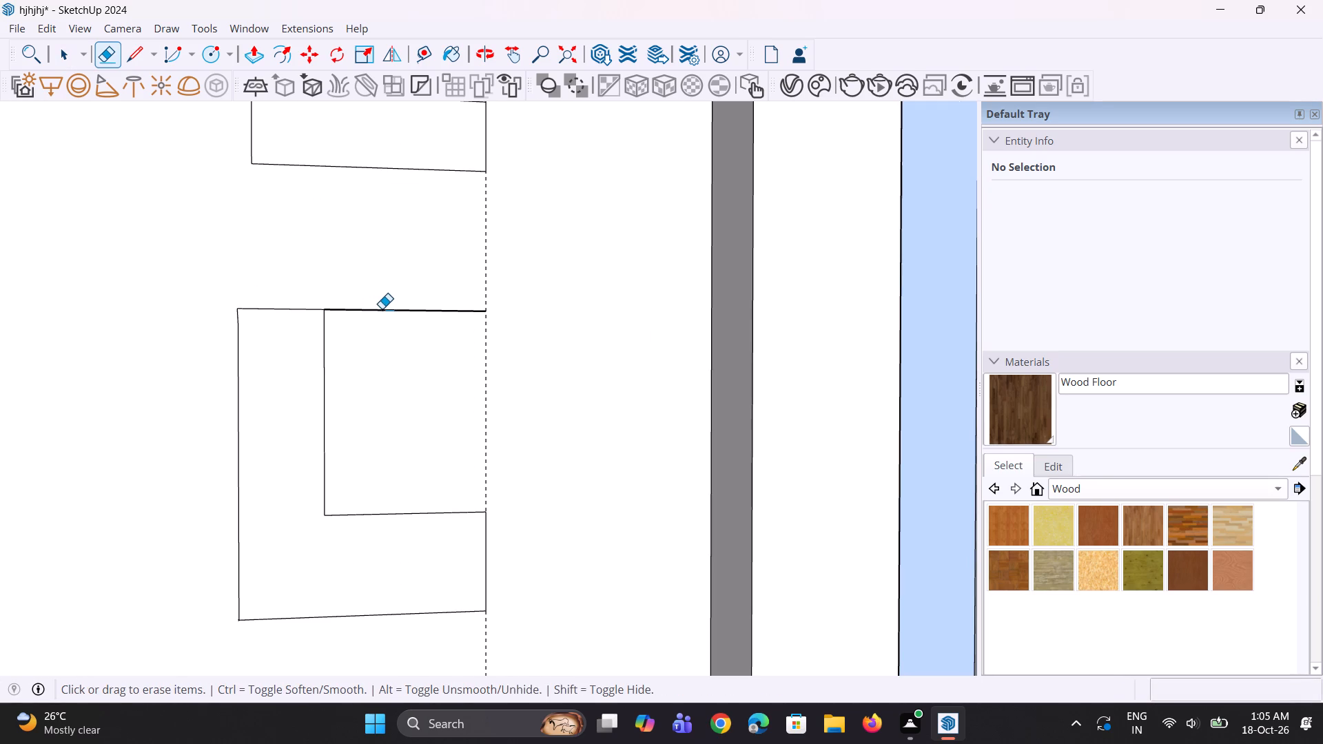
pyautogui.click(382, 309)
pyautogui.scroll(-12, 351, 347)
pyautogui.scroll(3, 345, 397)
pyautogui.press('space')
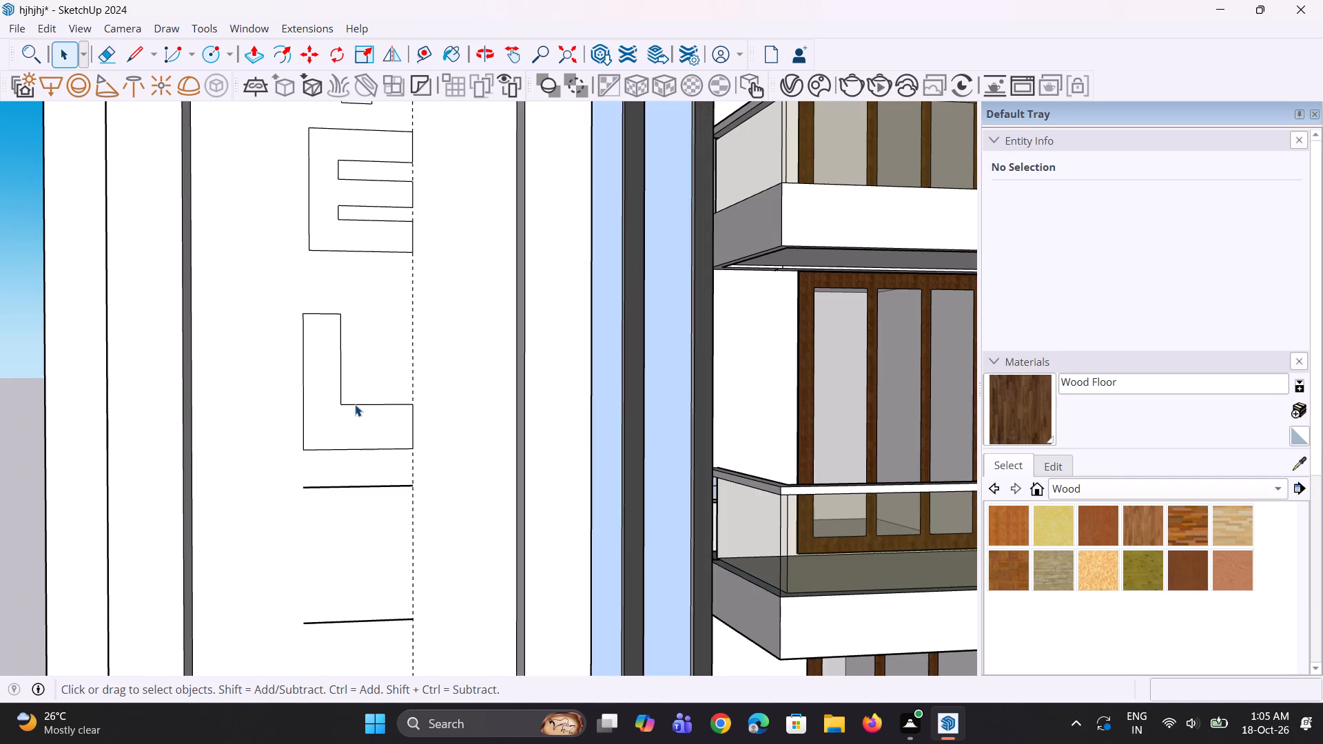
# Move the top edge of the L's foot down by about 3 15/16".
pyautogui.click(356, 405)
pyautogui.scroll(2, 378, 403)
pyautogui.press('m')
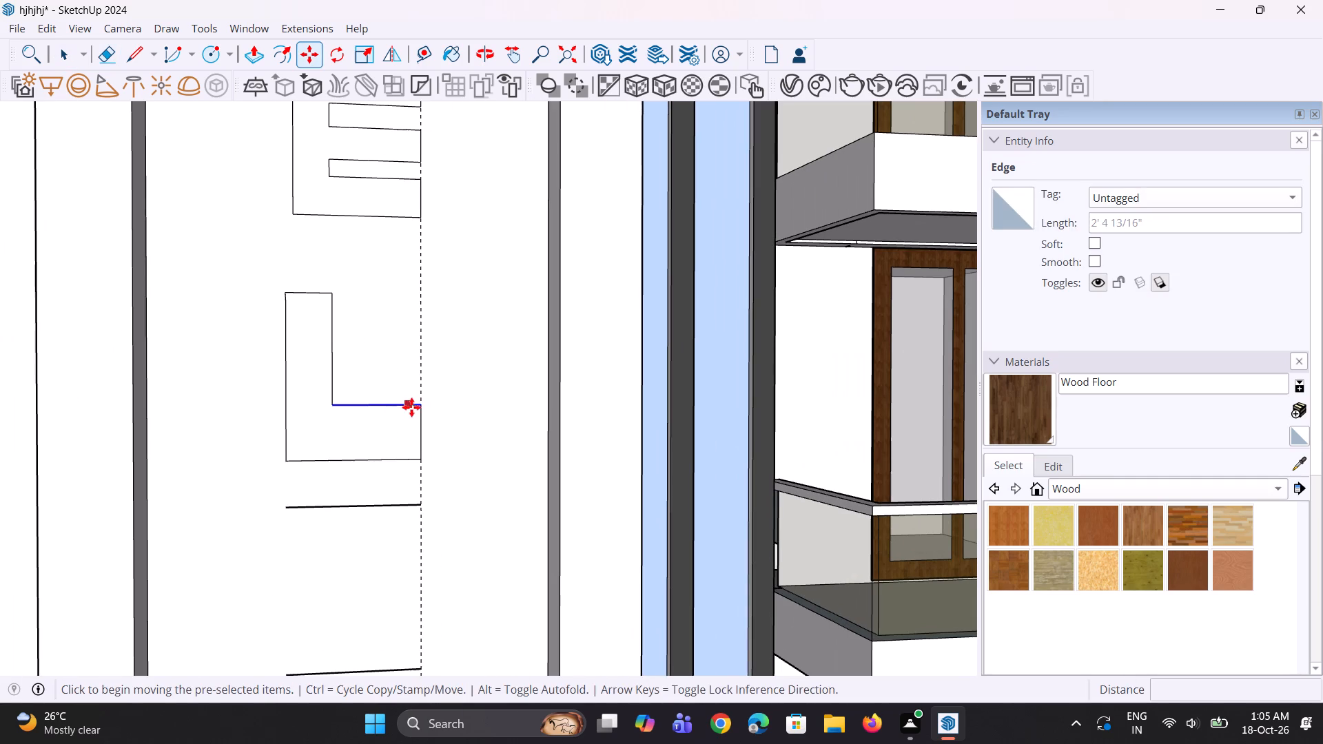
pyautogui.click(415, 407)
pyautogui.click(417, 417)
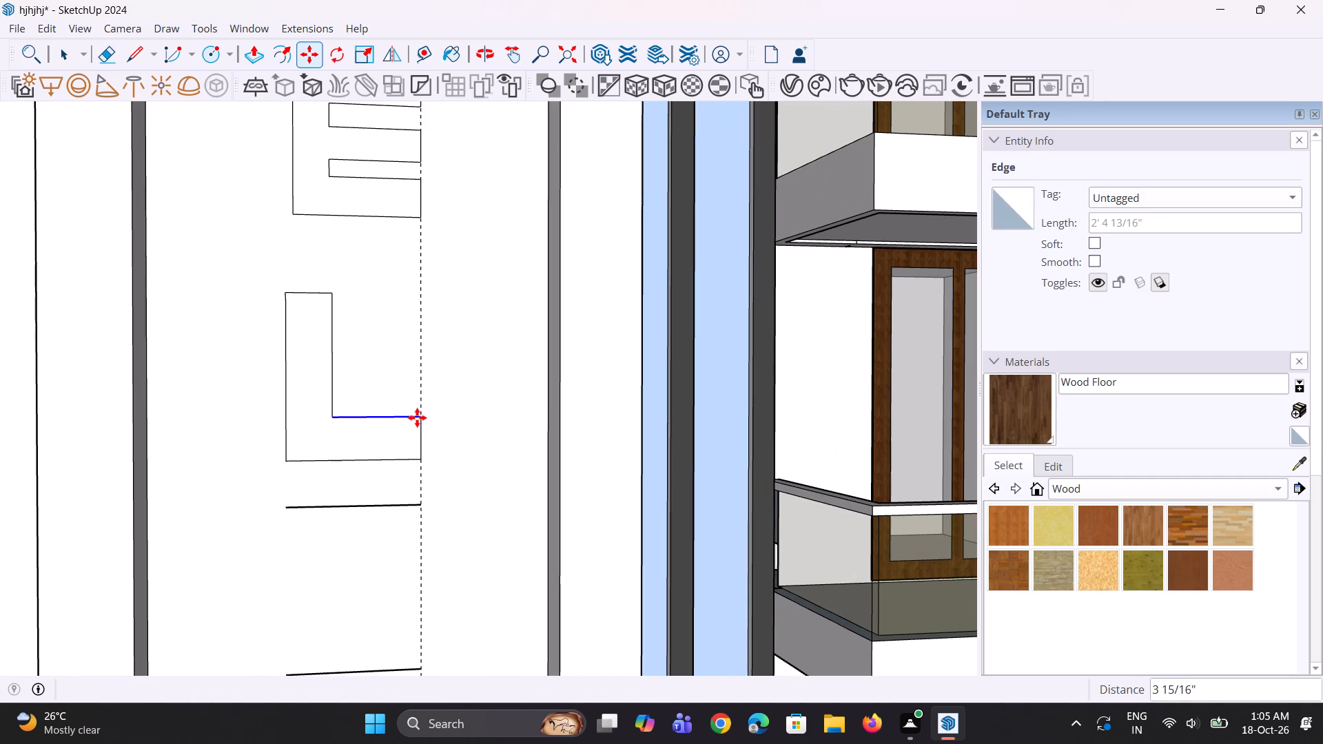
pyautogui.scroll(-5, 419, 424)
pyautogui.press('space')
pyautogui.scroll(-5, 425, 414)
pyautogui.press('space')
pyautogui.press('space')
pyautogui.click(186, 393)
# Erase the two leftover marker lines below the L.
pyautogui.scroll(-4, 309, 410)
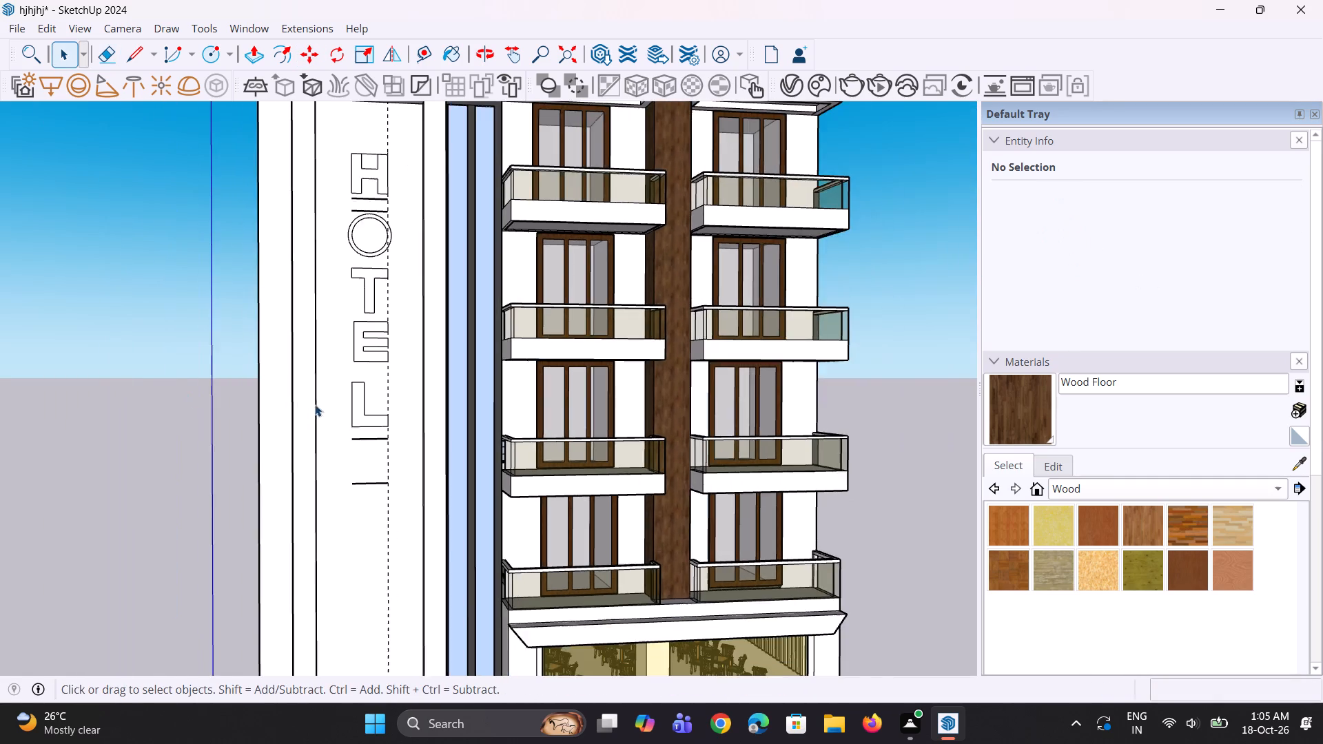
pyautogui.scroll(7, 371, 469)
pyautogui.press('e')
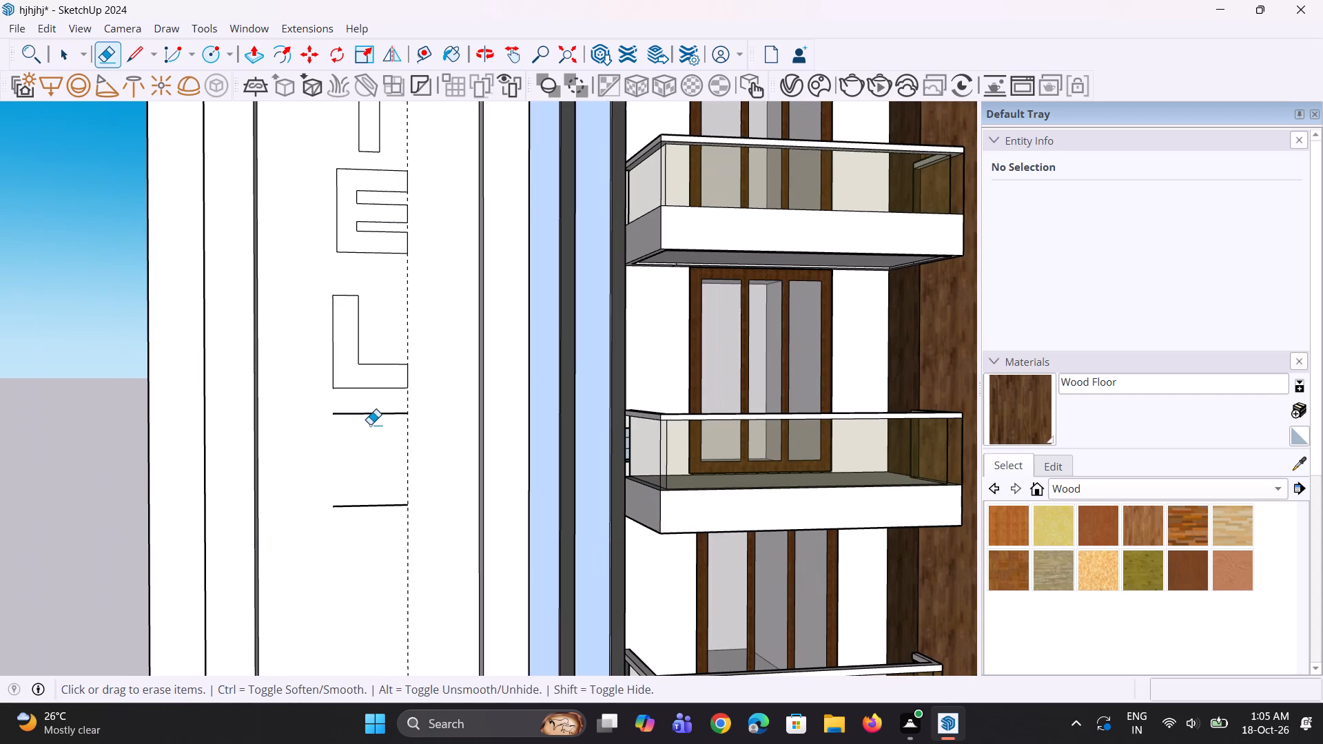
pyautogui.click(381, 416)
pyautogui.click(396, 413)
pyautogui.click(390, 508)
pyautogui.scroll(-5, 393, 496)
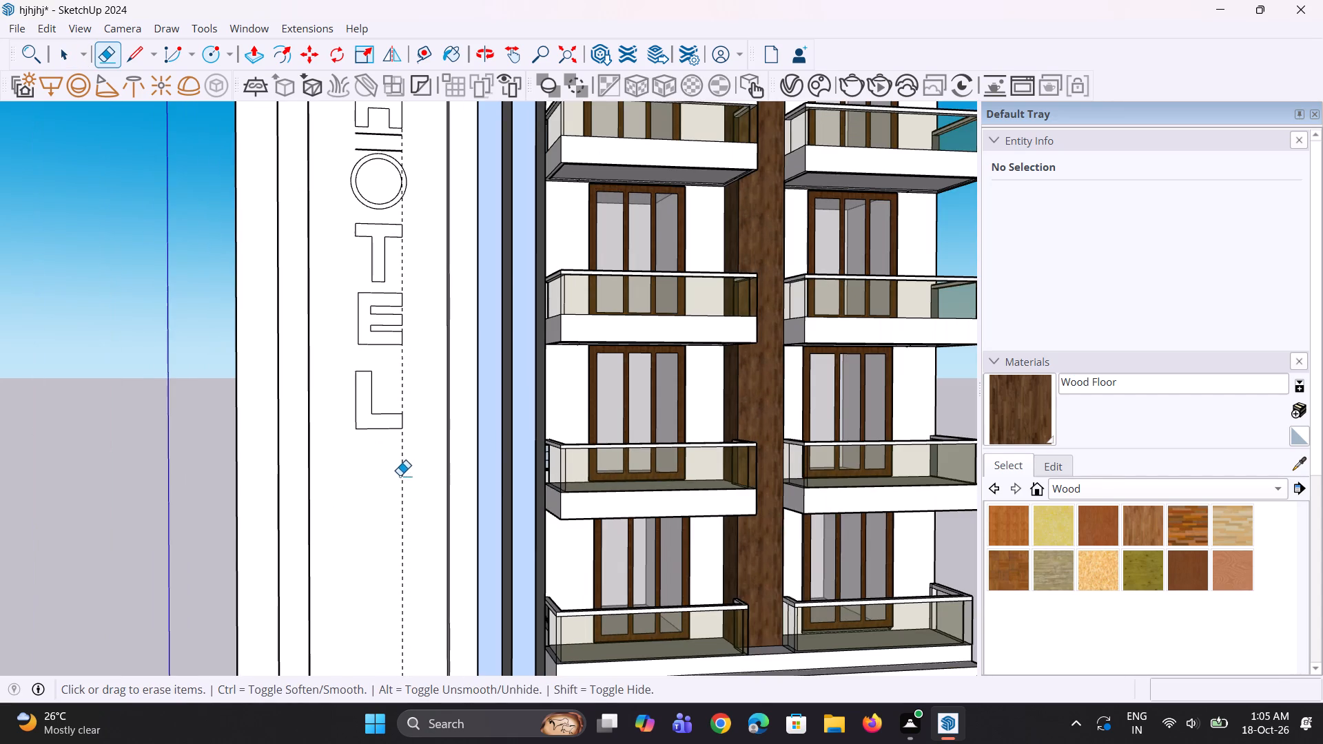
pyautogui.press('space')
# Move the L face up toward the E by about 1' 6" and shift it about 2 1/8" to the right.
pyautogui.press('space')
pyautogui.scroll(1, 362, 426)
pyautogui.click(365, 411)
pyautogui.scroll(3, 365, 411)
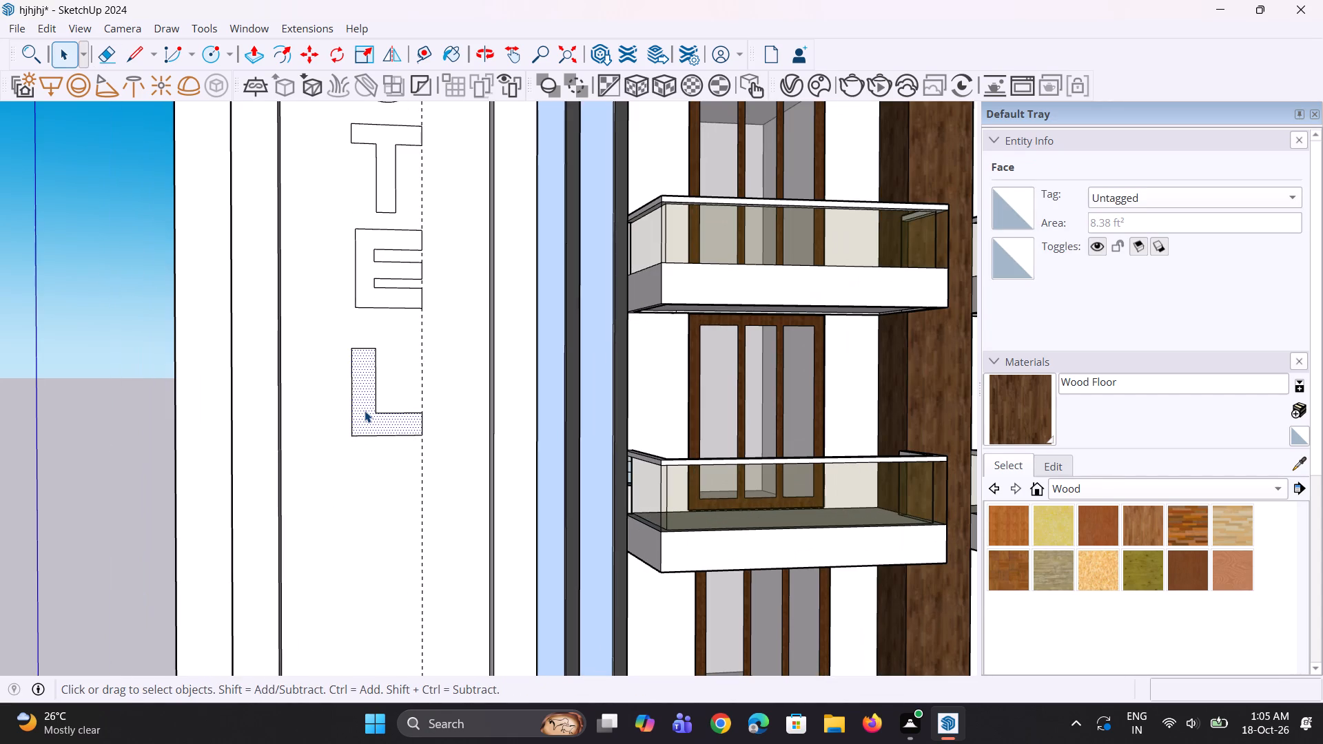
pyautogui.press('m')
pyautogui.click(367, 407)
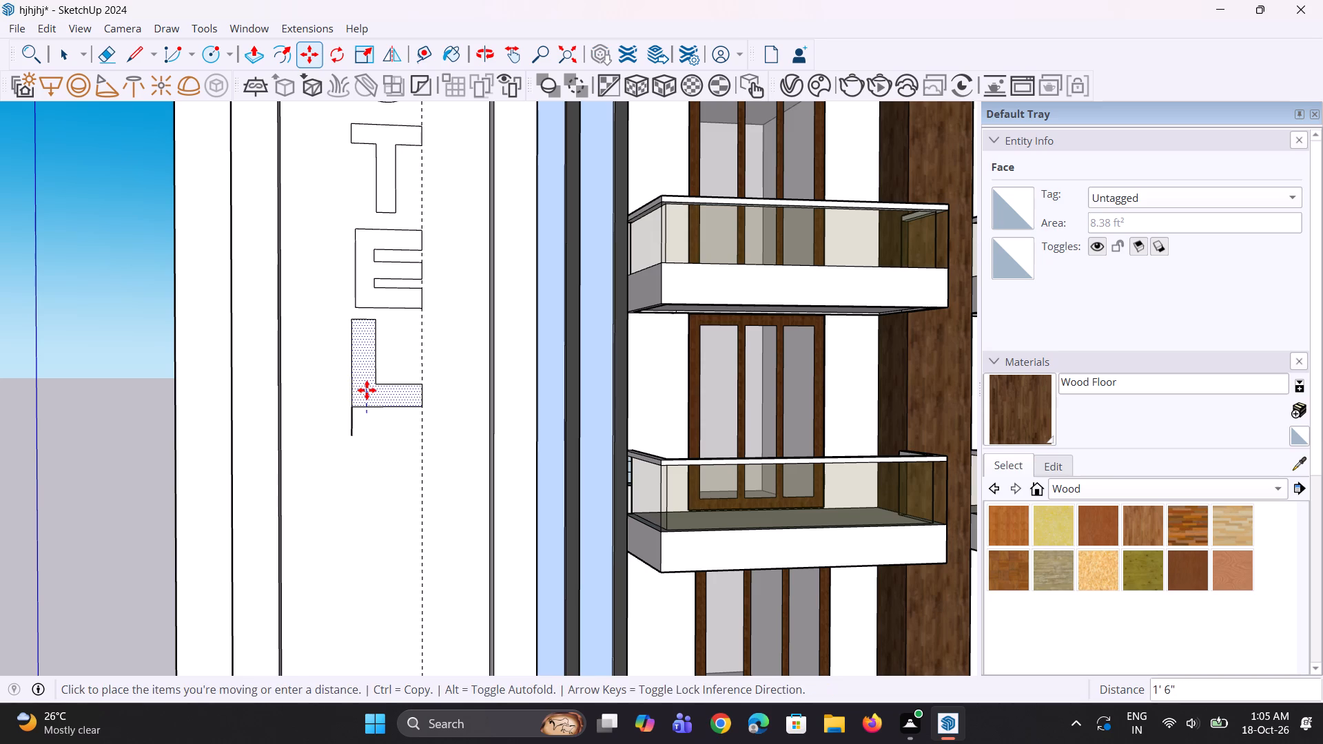
pyautogui.click(367, 390)
pyautogui.click(367, 399)
pyautogui.click(370, 402)
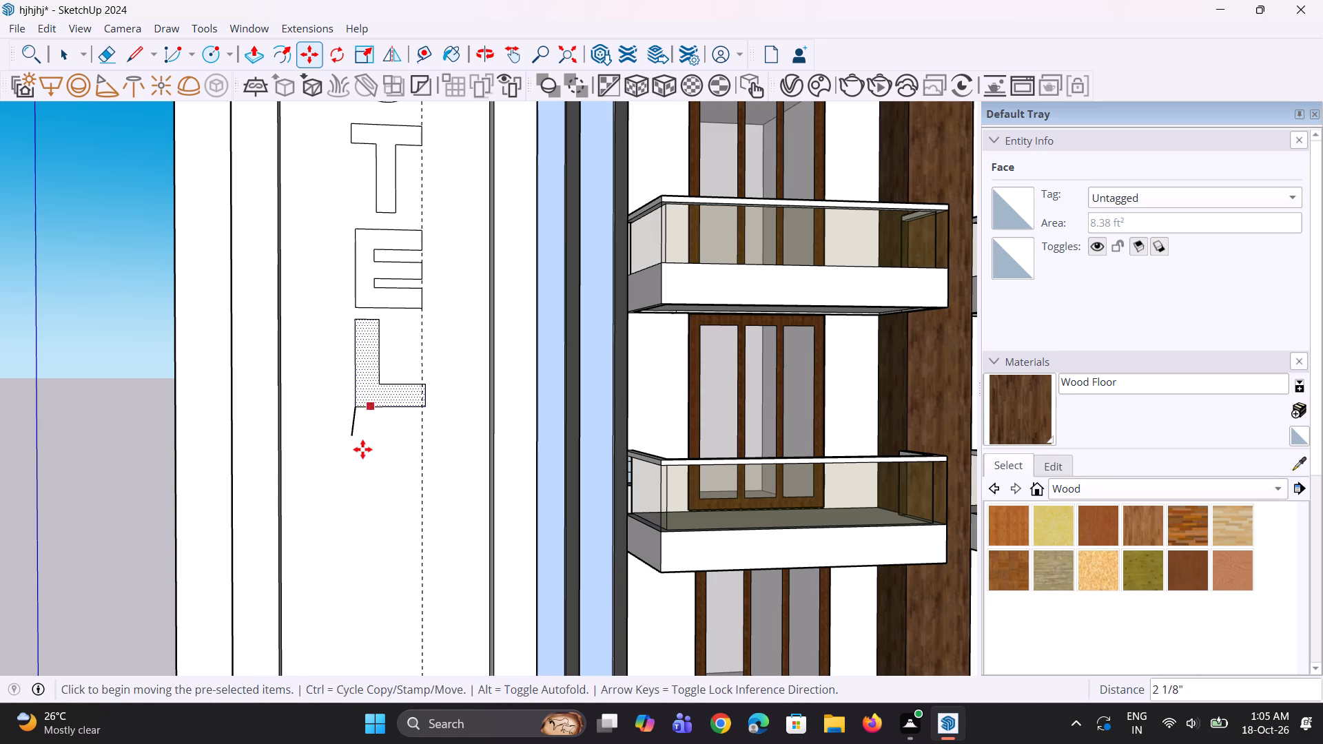
# Erase the stray line hanging below the L's lower-left corner.
pyautogui.scroll(-9, 362, 453)
pyautogui.scroll(3, 362, 442)
pyautogui.press('e')
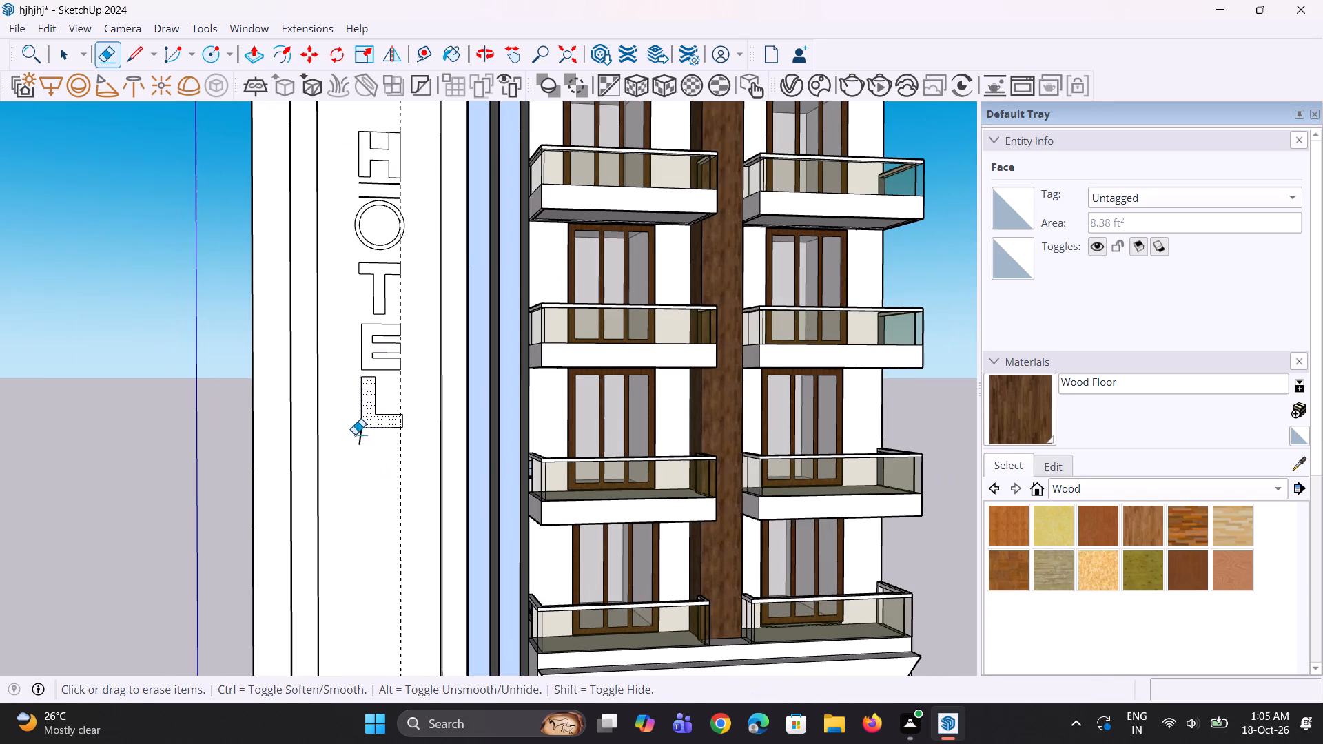
pyautogui.click(360, 439)
pyautogui.scroll(-5, 345, 473)
pyautogui.press('space')
pyautogui.press('space')
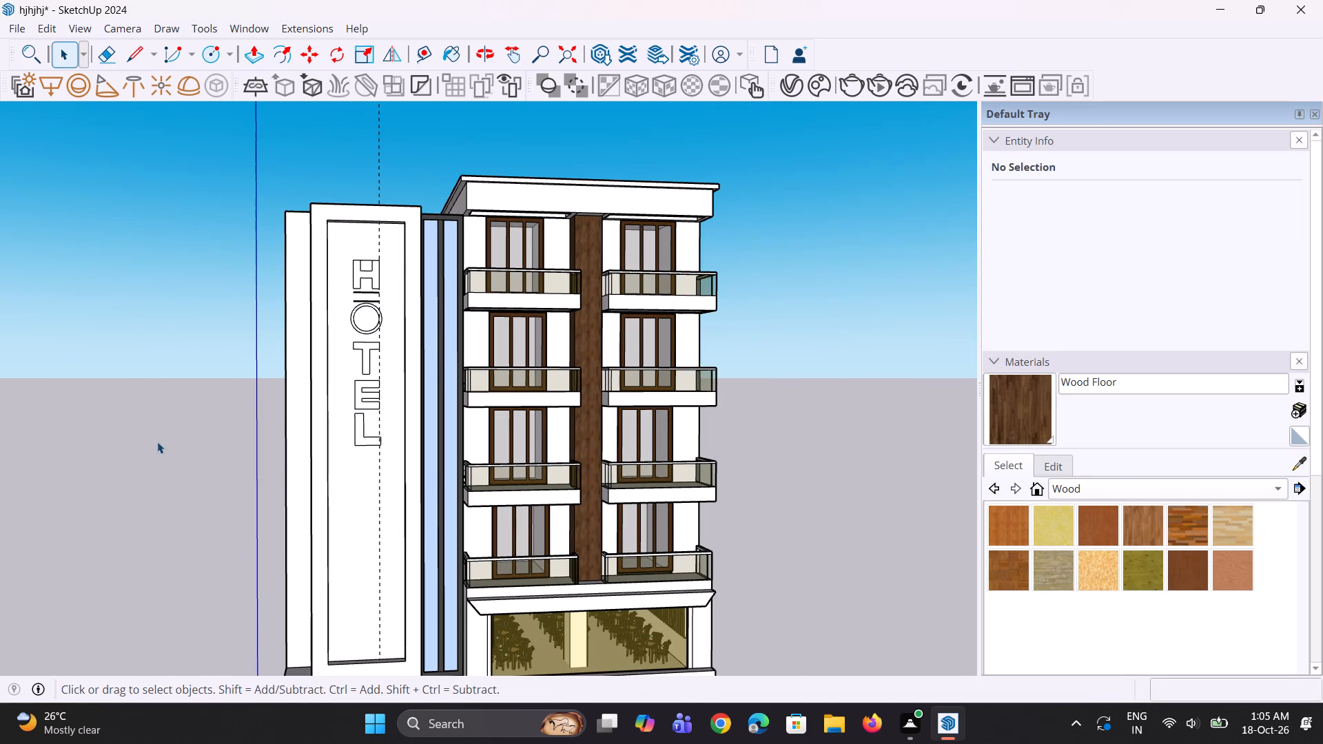
pyautogui.click(157, 442)
# Erase the two leftover marker lines between the H and the O.
pyautogui.scroll(16, 356, 272)
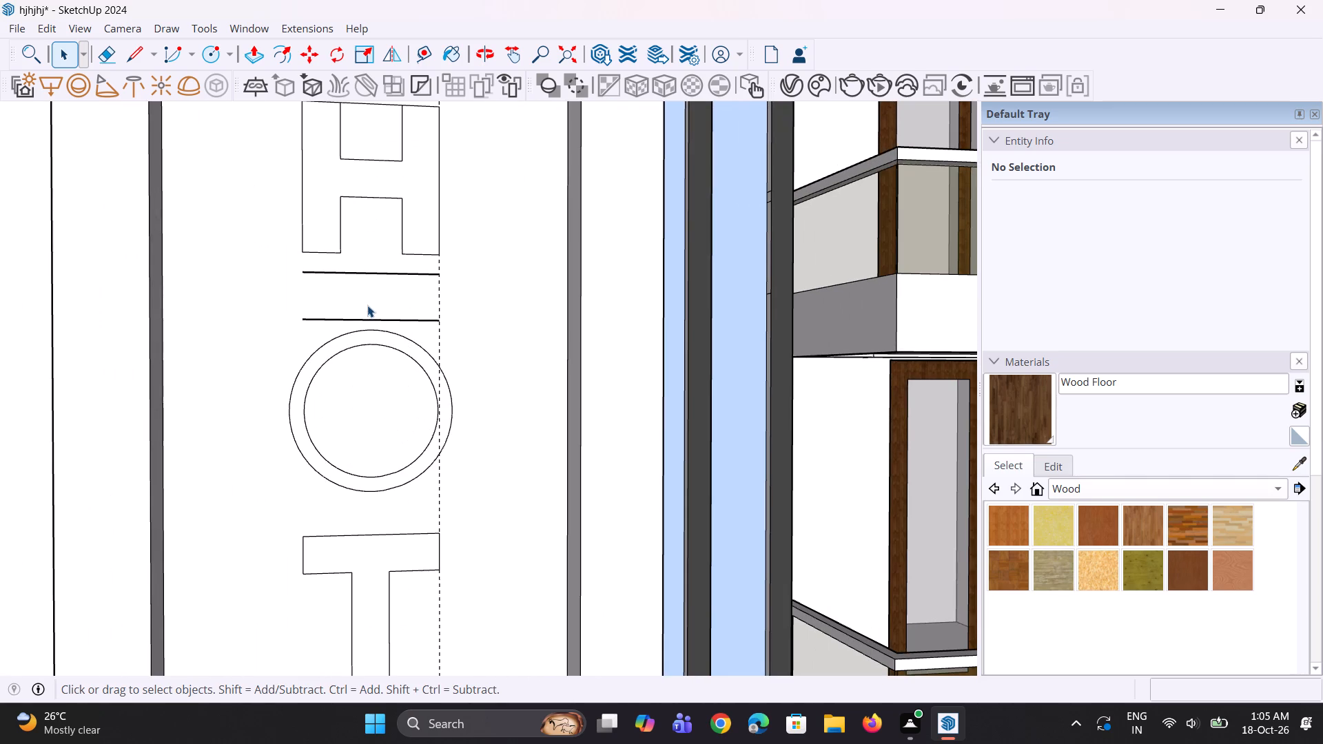
pyautogui.press('e')
pyautogui.click(367, 320)
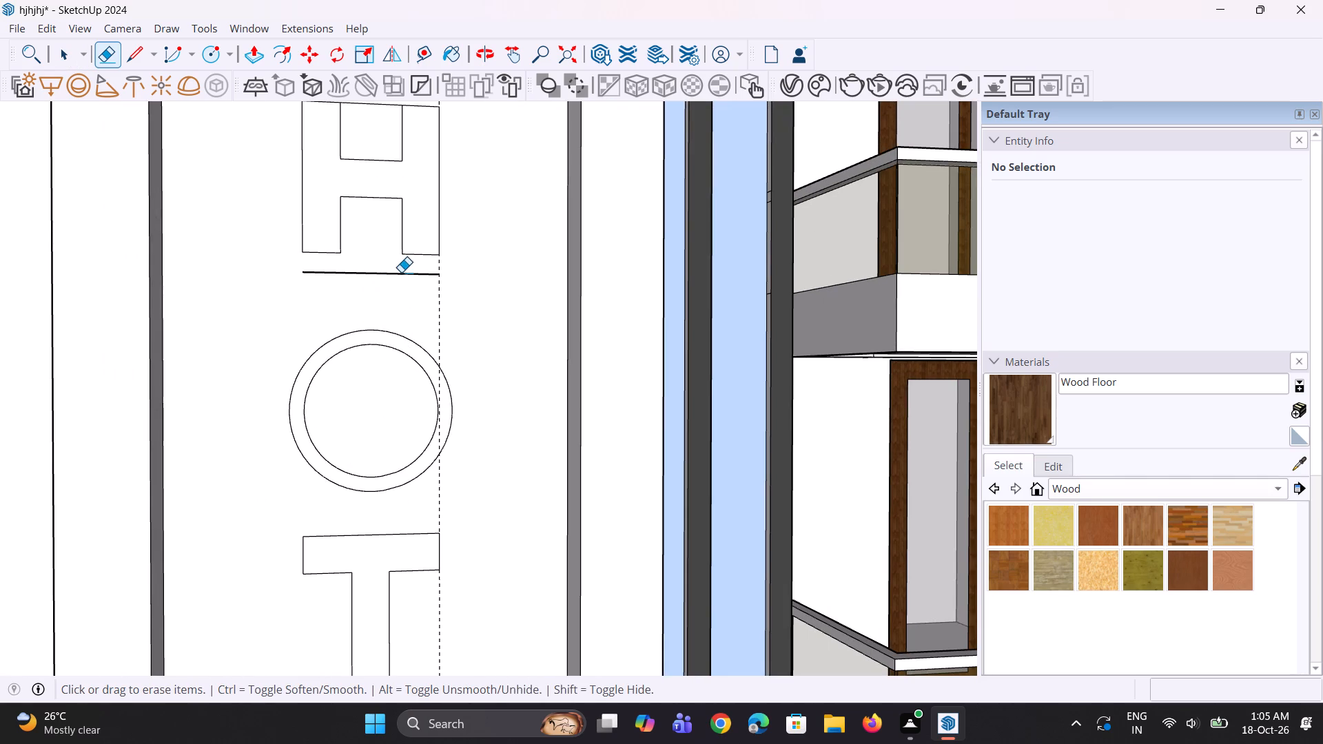
pyautogui.click(402, 273)
pyautogui.scroll(-14, 365, 366)
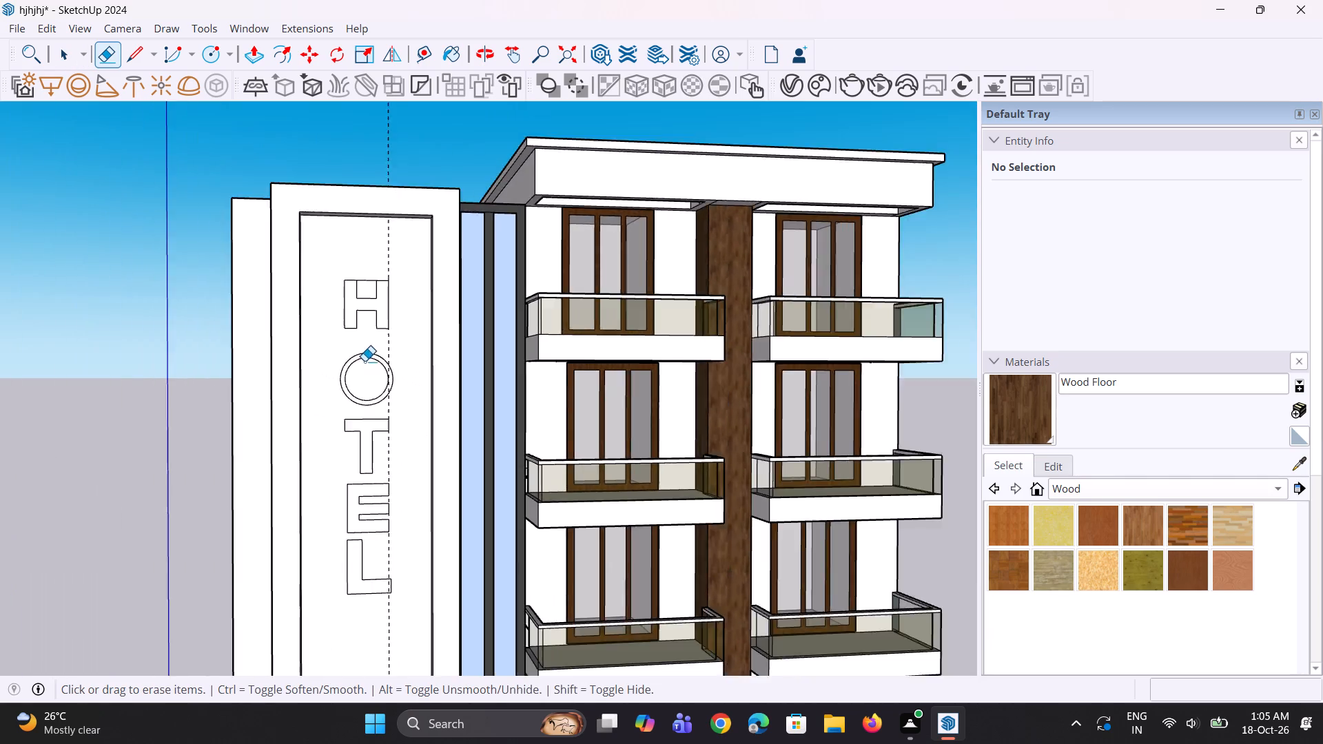
# Delete all guides from the model.
pyautogui.scroll(-3, 365, 361)
pyautogui.press('space')
pyautogui.moveTo(52, 25); pyautogui.dragTo(54, 34)
pyautogui.click(125, 198)
pyautogui.click(159, 324)
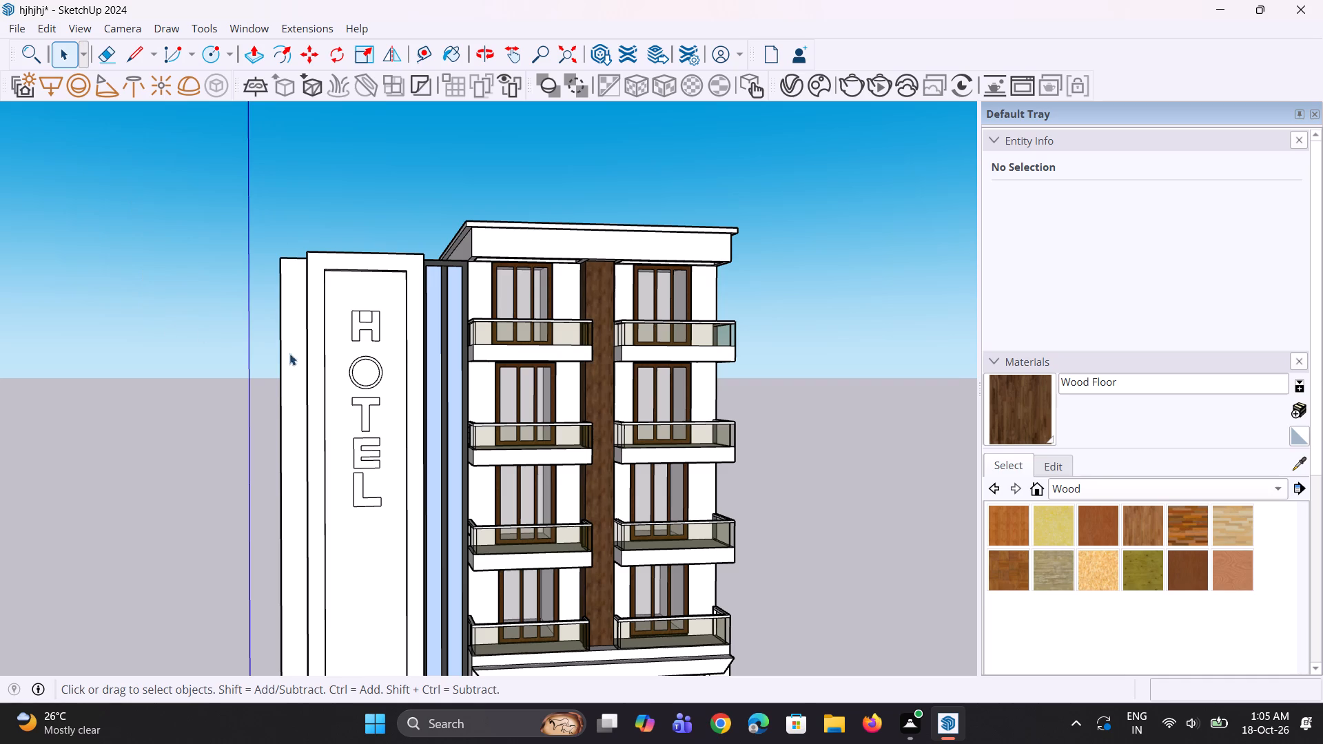
# Erase the stray line closing the gap between the upper arms of the H.
pyautogui.scroll(2, 407, 342)
pyautogui.scroll(6, 303, 280)
pyautogui.press('e')
pyautogui.scroll(2, 319, 325)
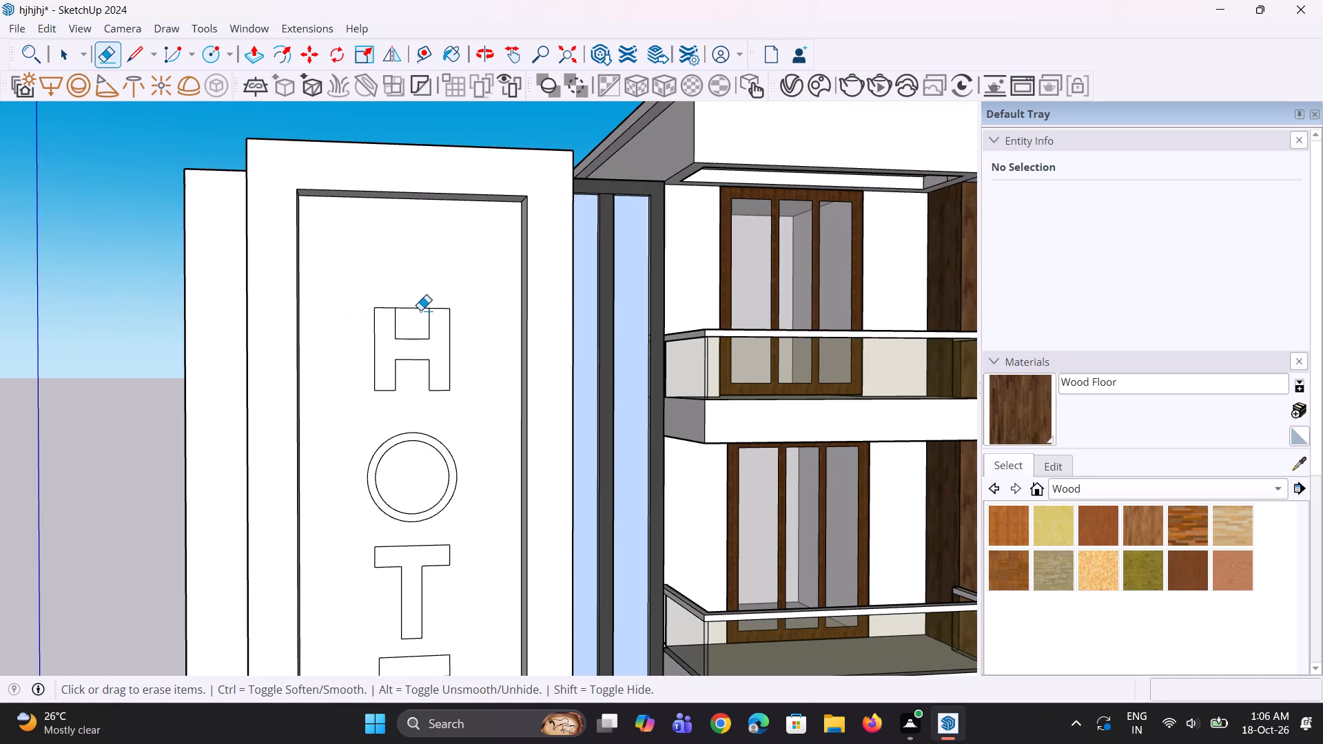
pyautogui.click(420, 310)
pyautogui.scroll(-10, 302, 280)
pyautogui.scroll(3, 316, 334)
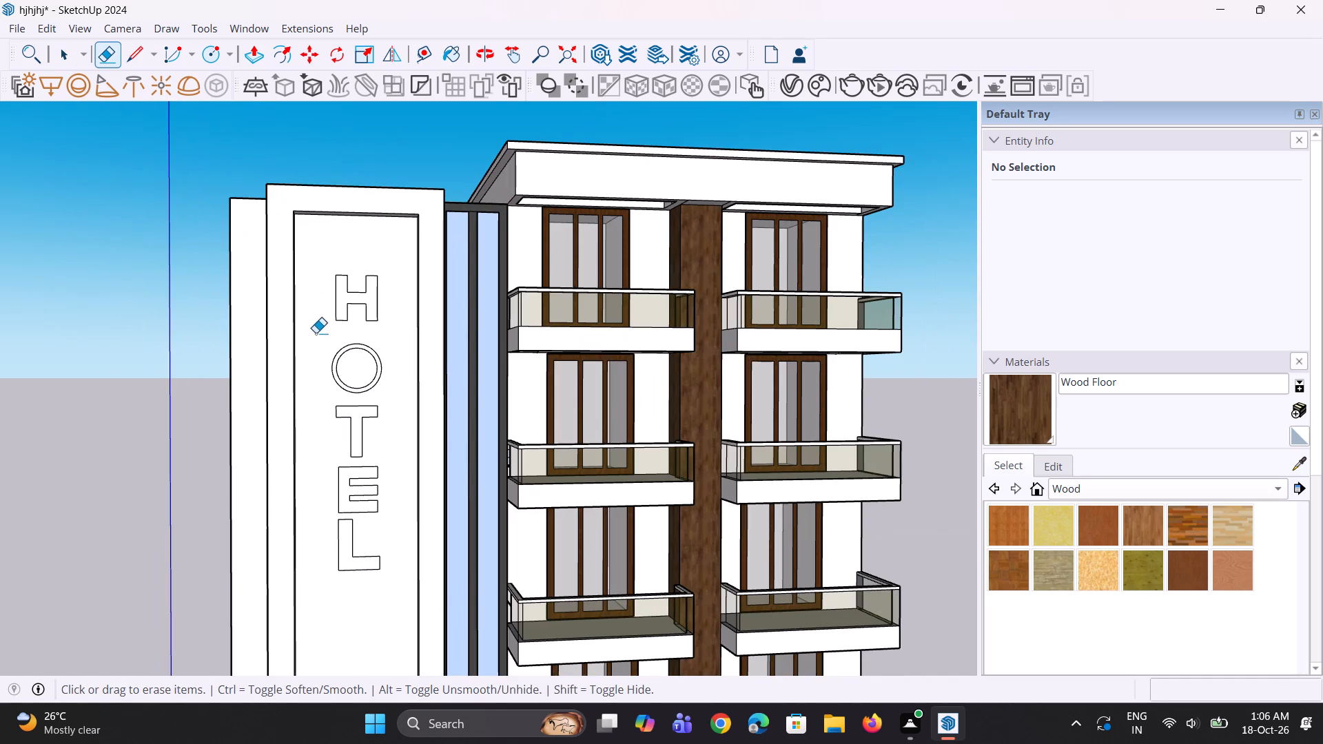
pyautogui.press('space')
pyautogui.press('space')
pyautogui.scroll(-3, 319, 282)
pyautogui.scroll(1, 322, 142)
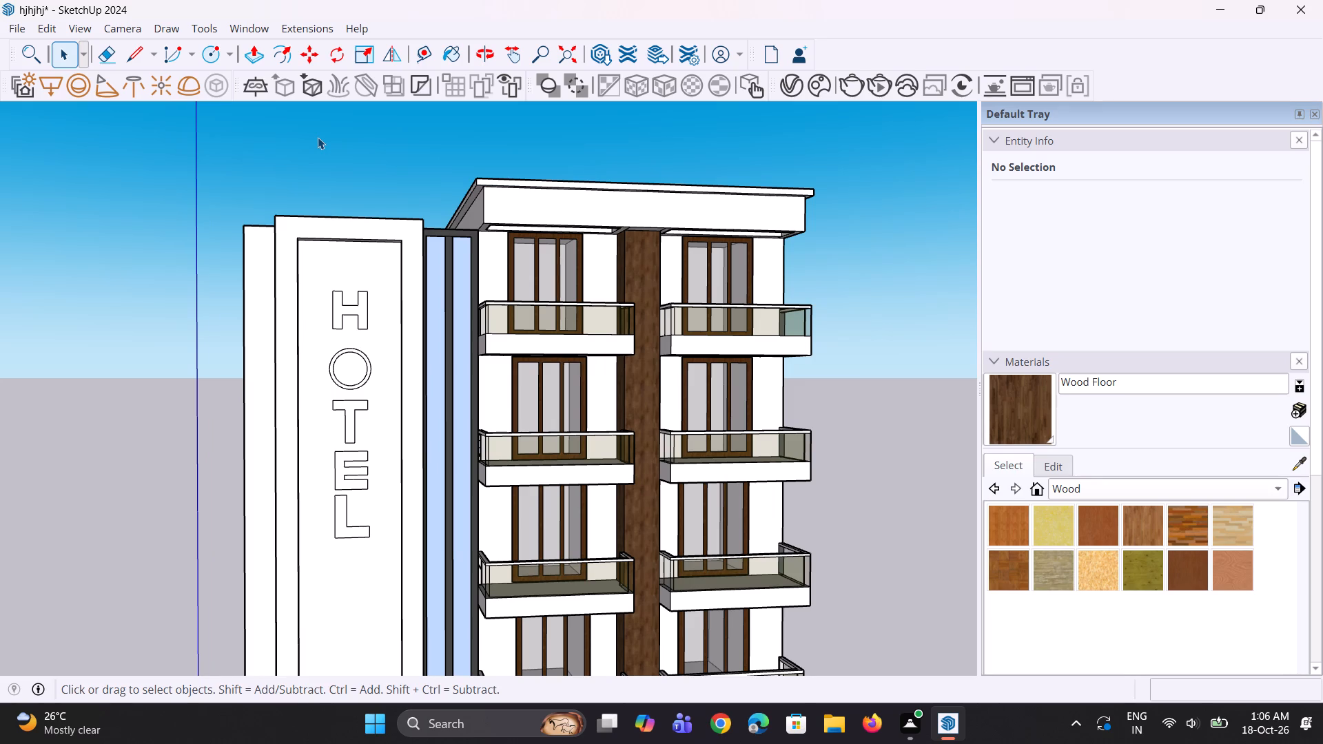
# Place a vertical guide along the H's right edge, offset 3' 7 11/16" from its left edge.
pyautogui.scroll(-5, 283, 152)
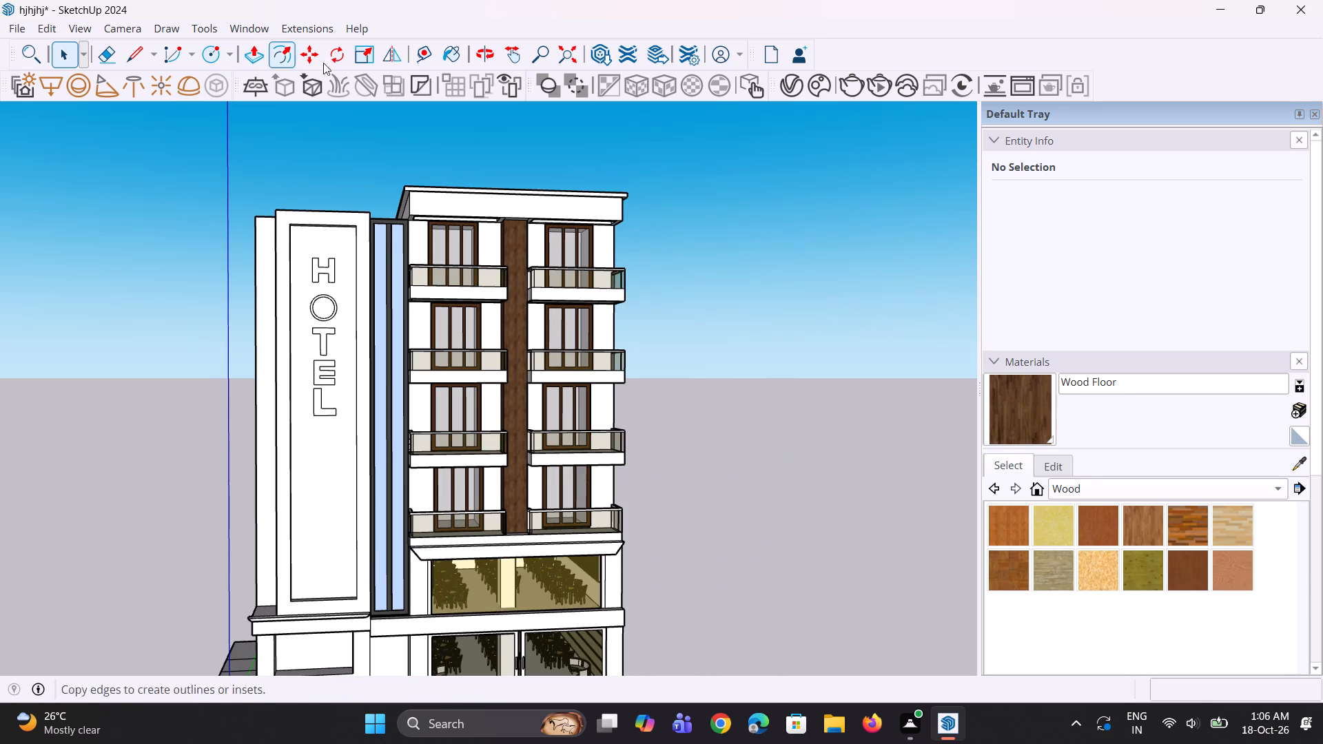
pyautogui.click(419, 60)
pyautogui.scroll(6, 323, 274)
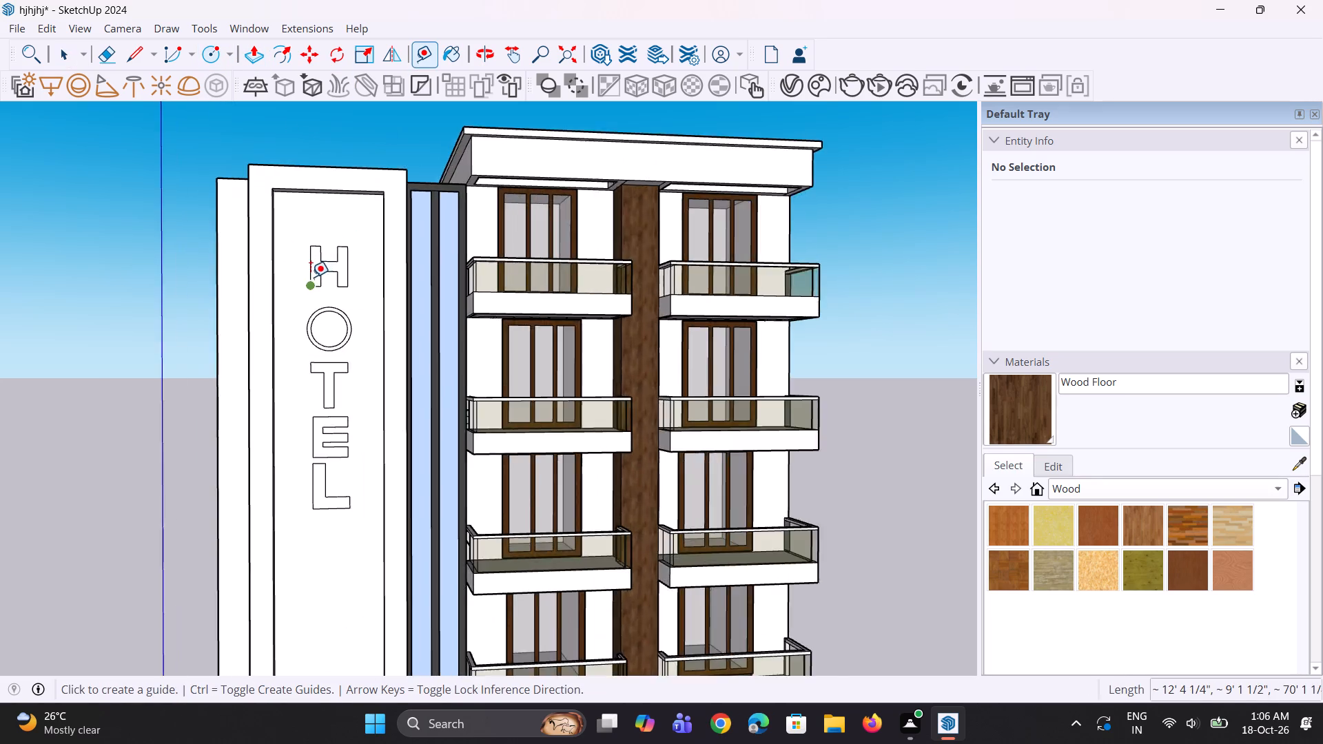
pyautogui.scroll(2, 311, 277)
pyautogui.click(309, 266)
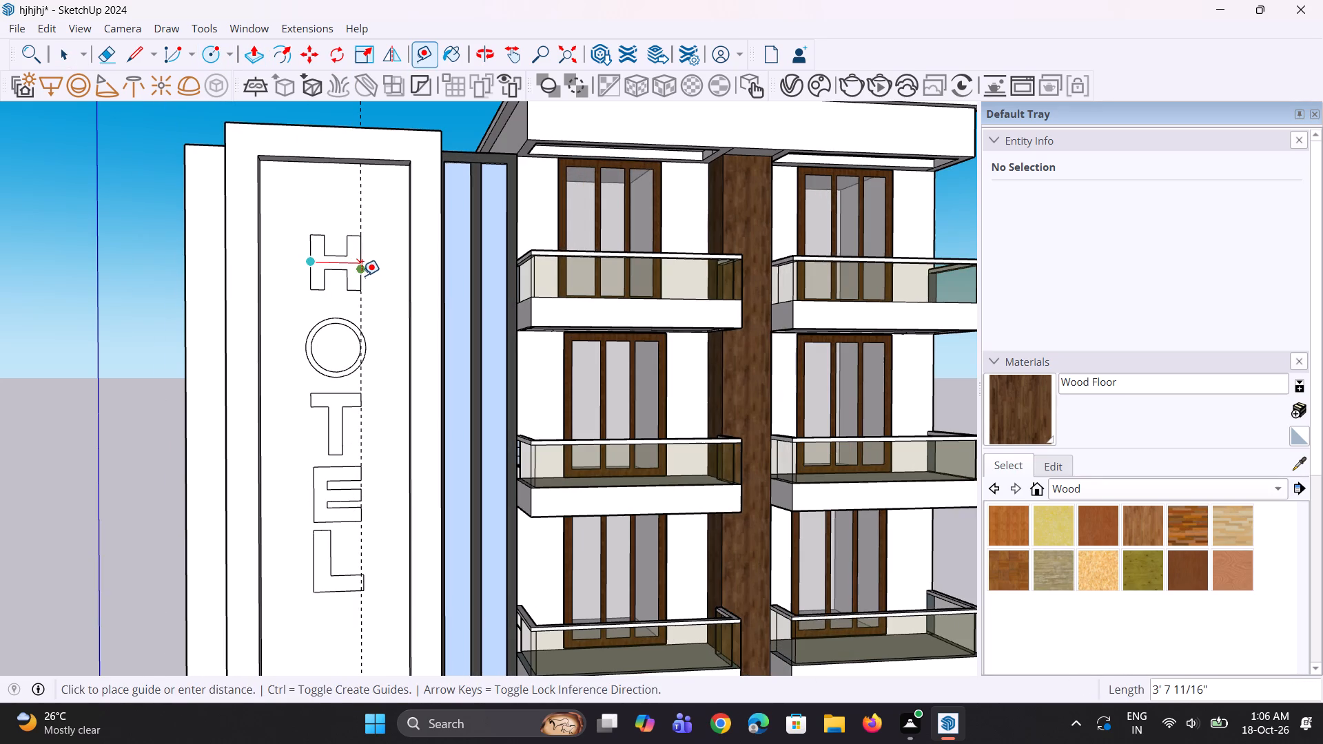
pyautogui.click(362, 276)
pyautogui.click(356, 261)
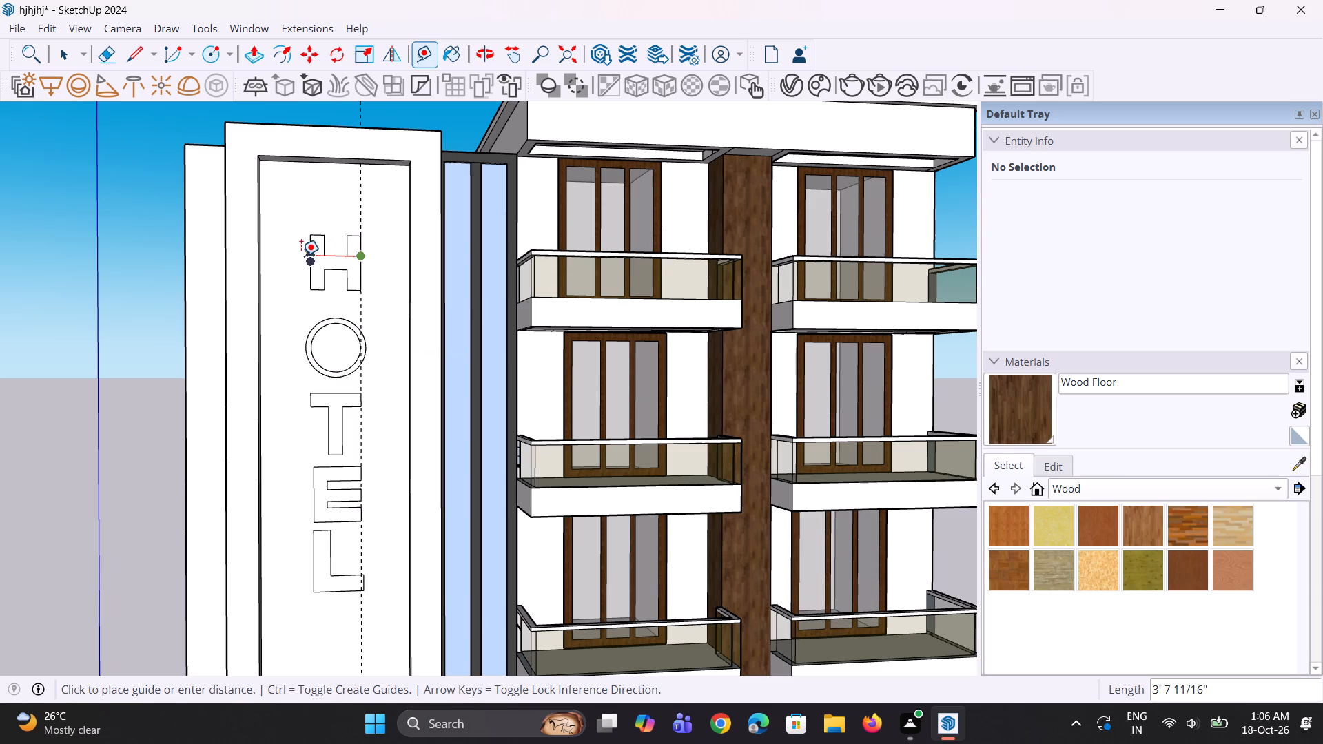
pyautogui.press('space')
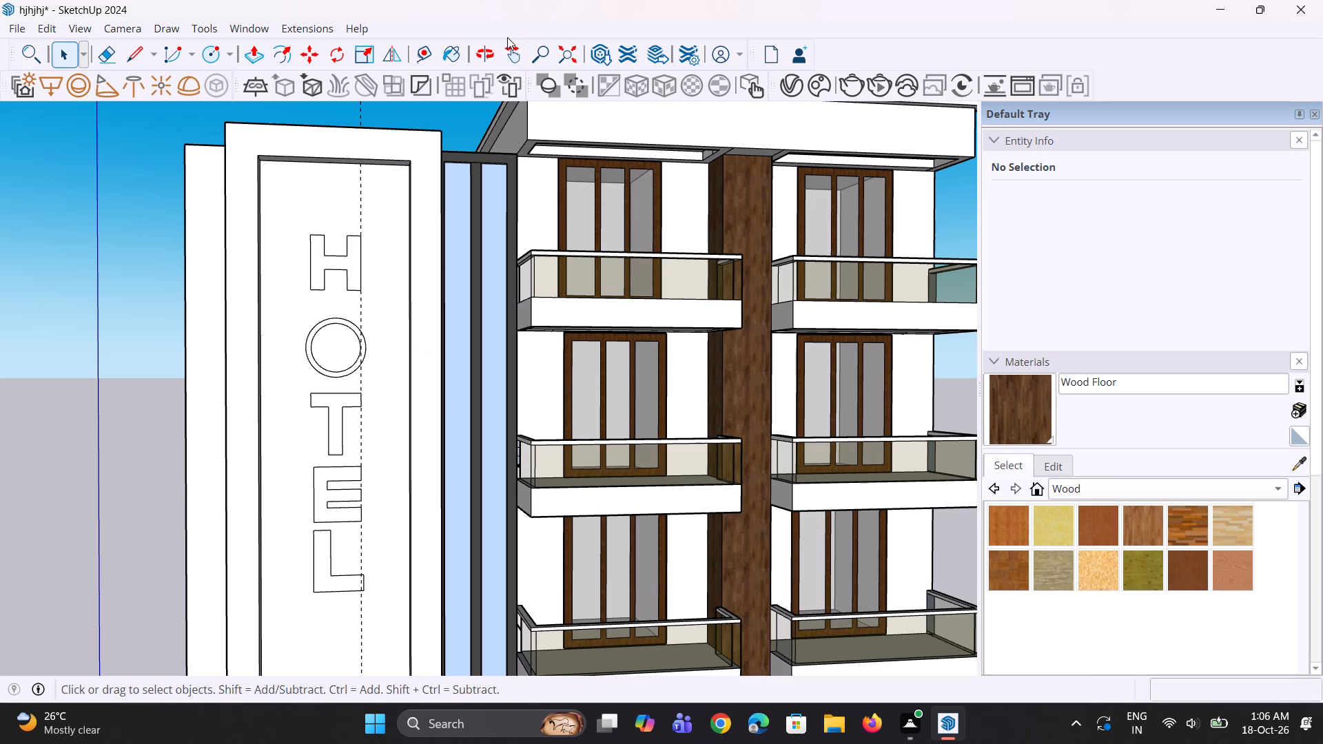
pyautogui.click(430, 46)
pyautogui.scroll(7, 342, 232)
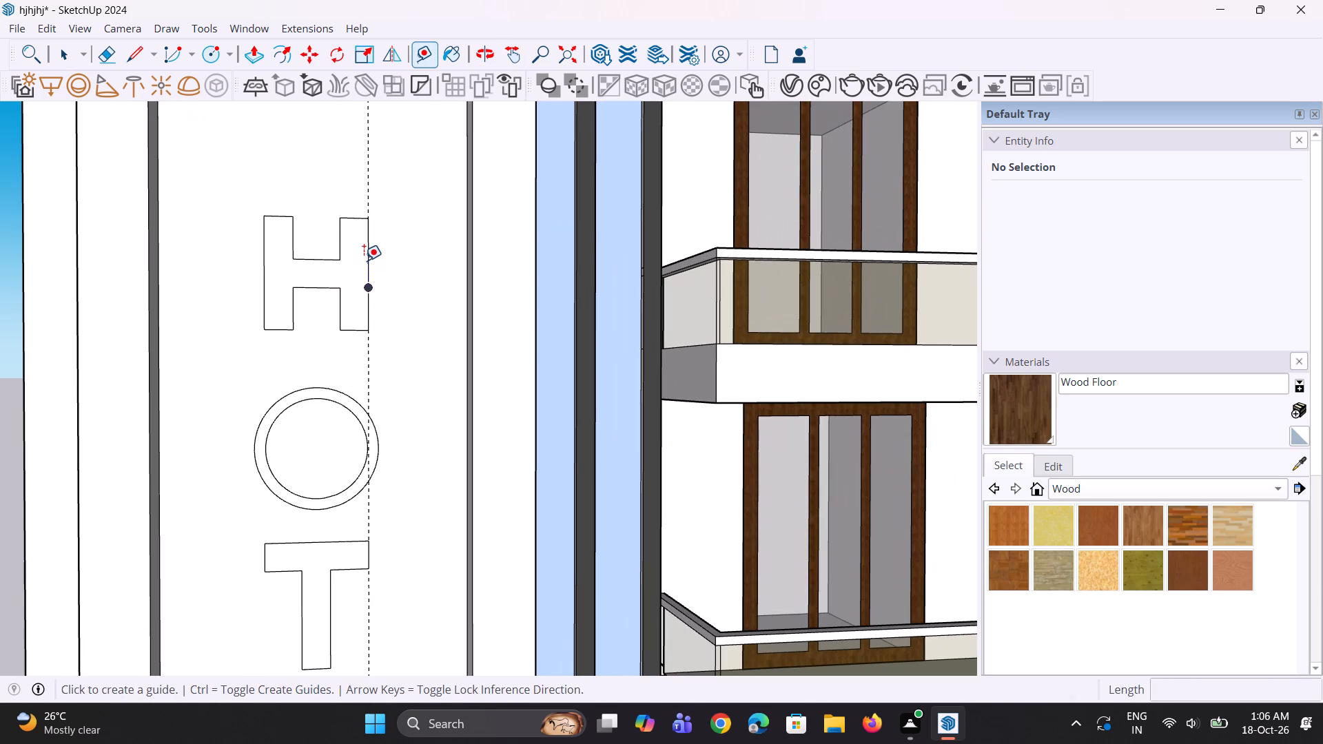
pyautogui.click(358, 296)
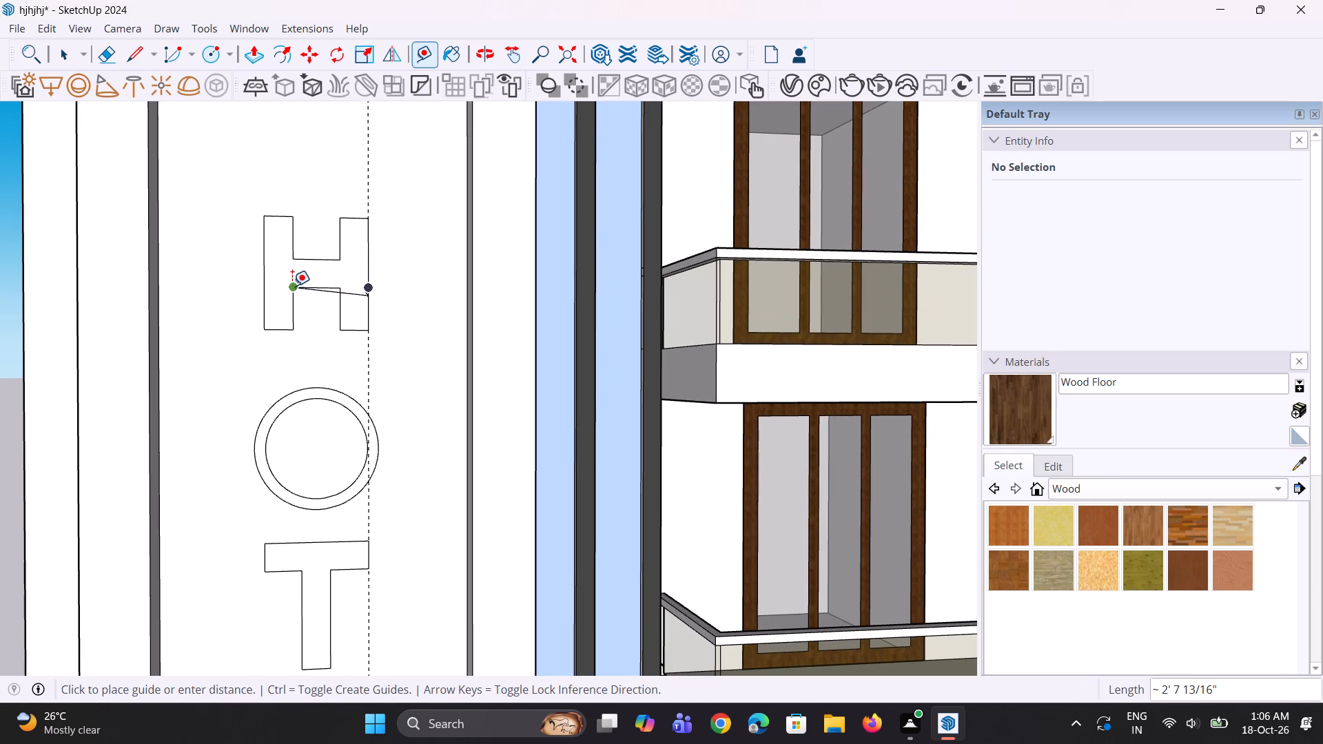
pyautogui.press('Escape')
# Place a vertical guide along the H's left edge, offset 3' 7 11/16" from its right edge.
pyautogui.click(431, 54)
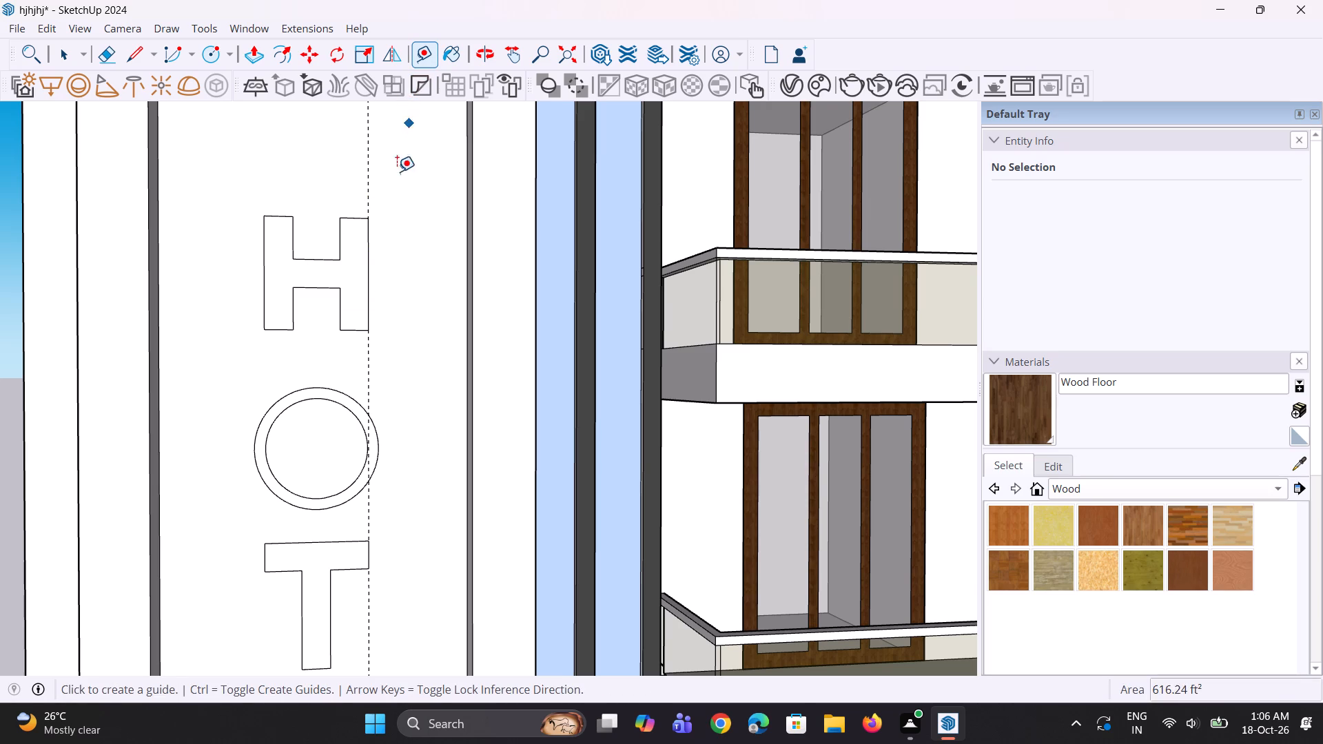
pyautogui.scroll(2, 370, 238)
pyautogui.click(367, 256)
pyautogui.press('Escape')
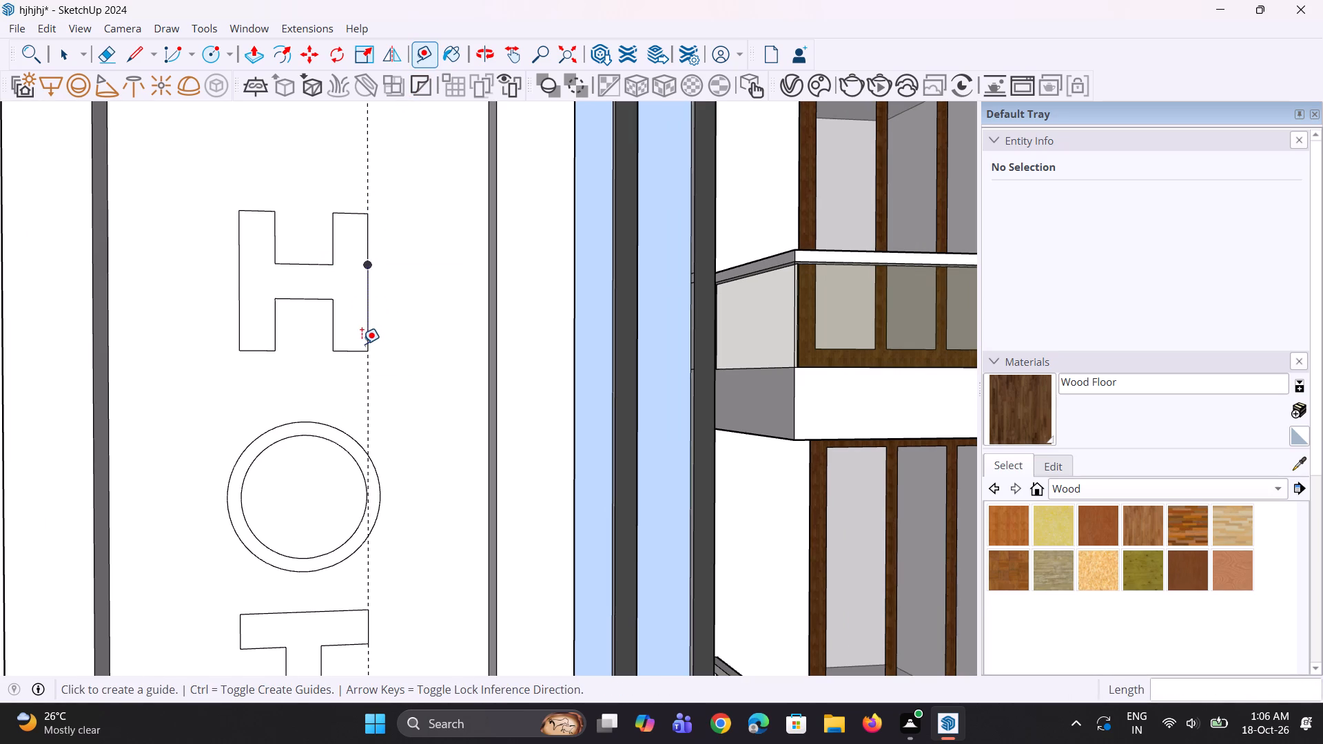
pyautogui.click(367, 251)
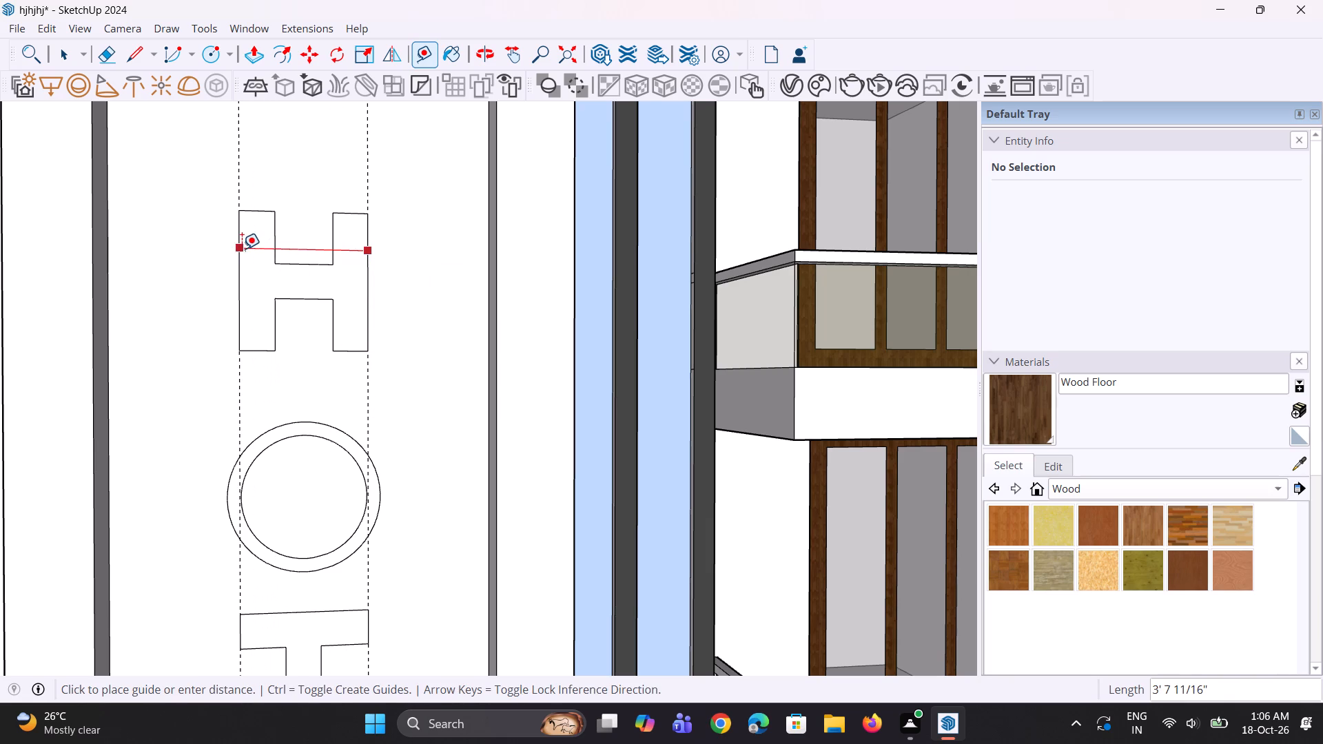
pyautogui.click(242, 249)
pyautogui.scroll(-5, 242, 249)
pyautogui.press('space')
pyautogui.press('space')
pyautogui.scroll(-5, 302, 300)
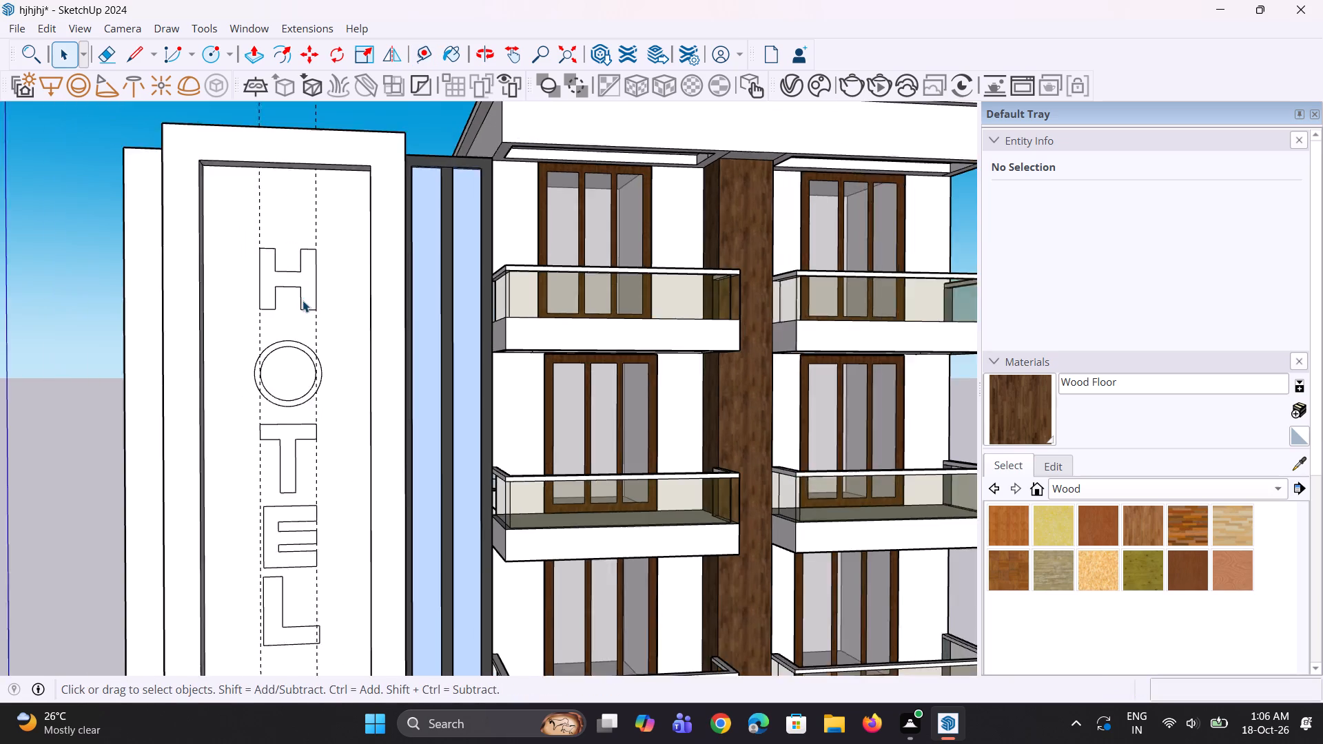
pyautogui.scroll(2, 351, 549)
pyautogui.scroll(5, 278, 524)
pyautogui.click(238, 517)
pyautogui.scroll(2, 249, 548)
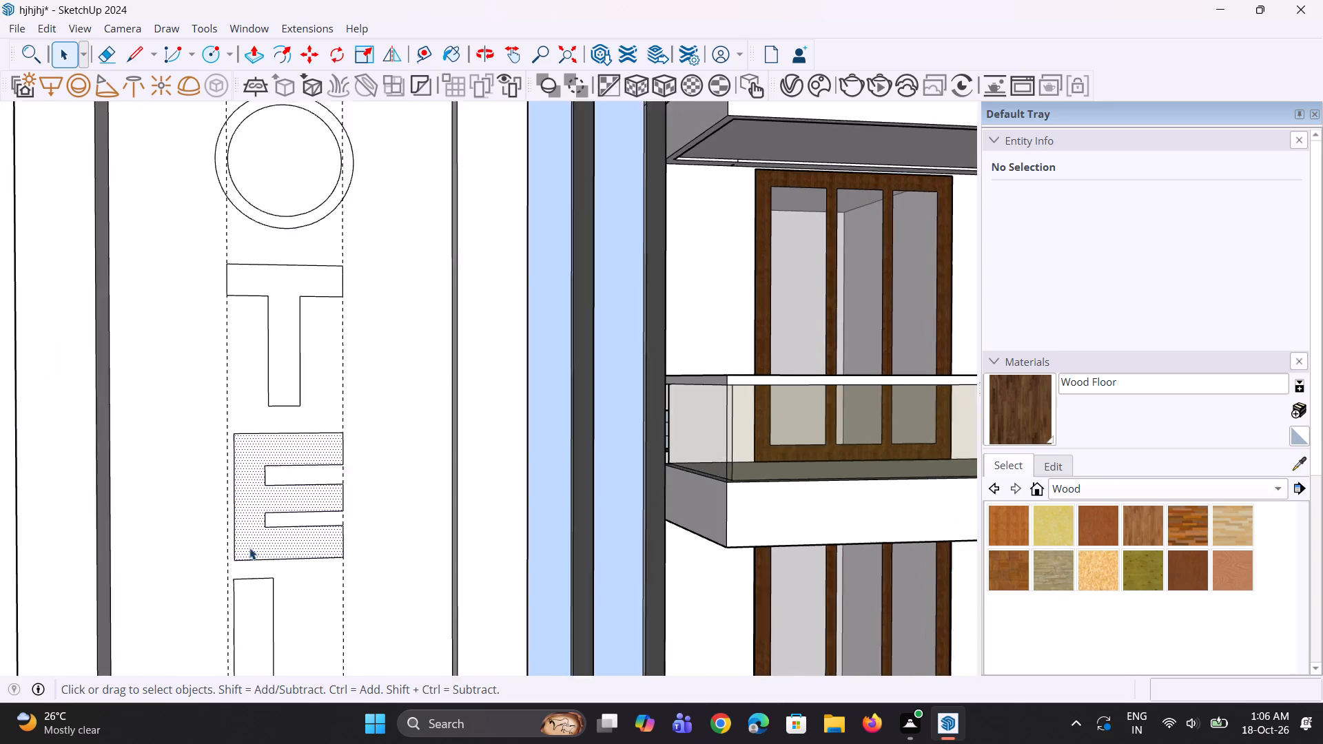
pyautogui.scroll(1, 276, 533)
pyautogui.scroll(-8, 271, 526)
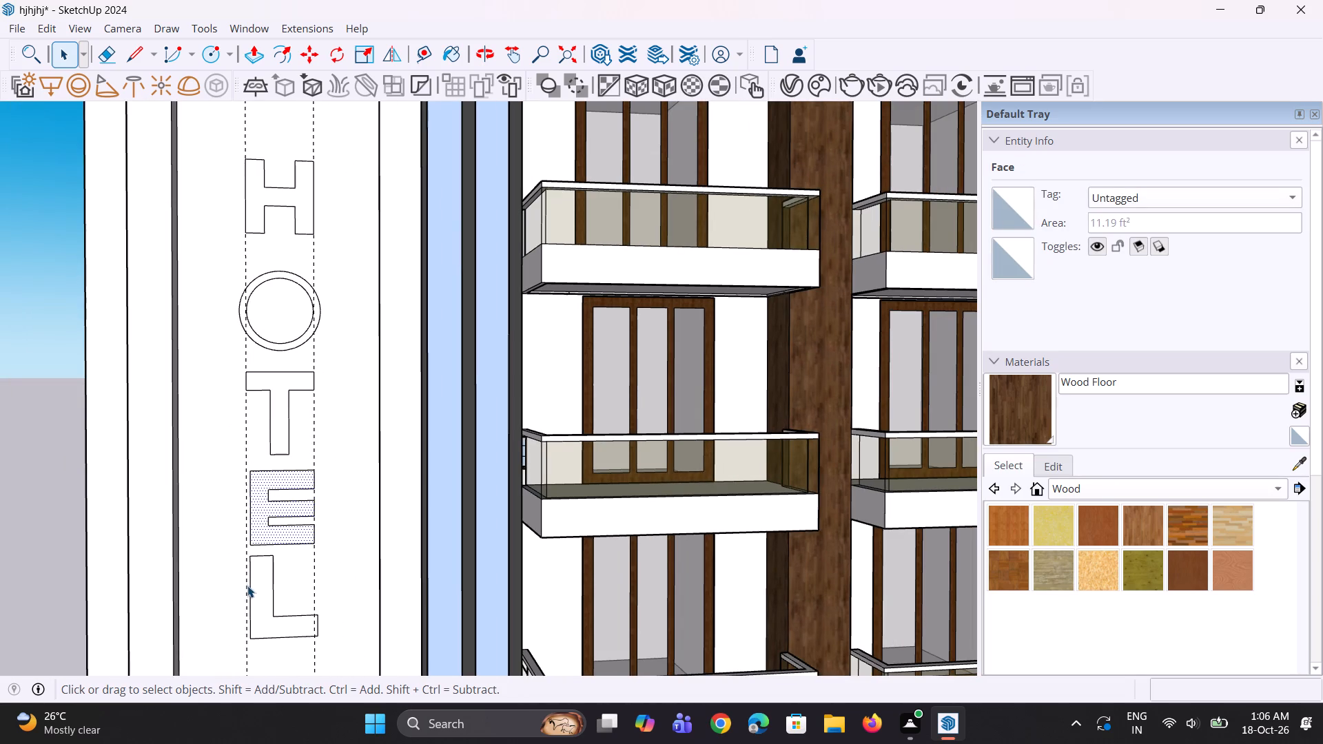
# Move both segments of the L's left edge 2 1/8" to the left, onto the left guide.
pyautogui.click(251, 588)
pyautogui.scroll(7, 252, 662)
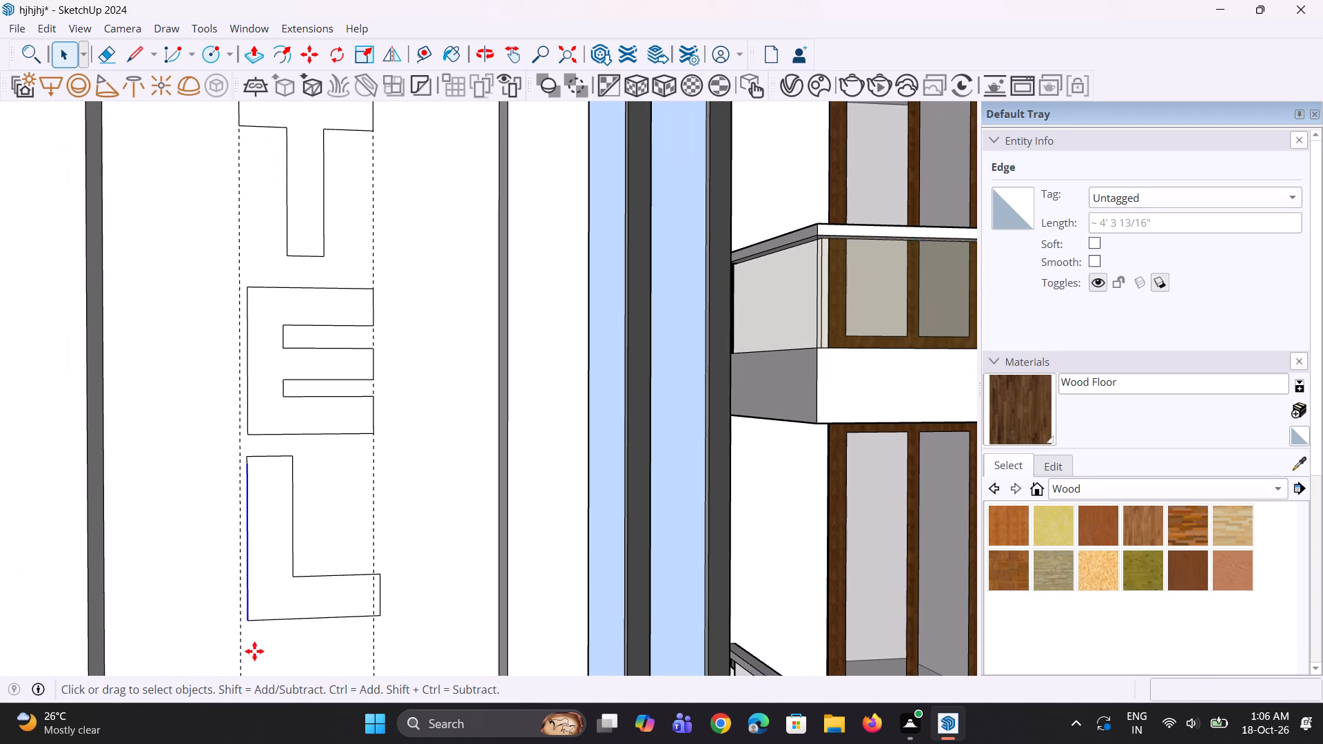
pyautogui.press('m')
pyautogui.click(249, 622)
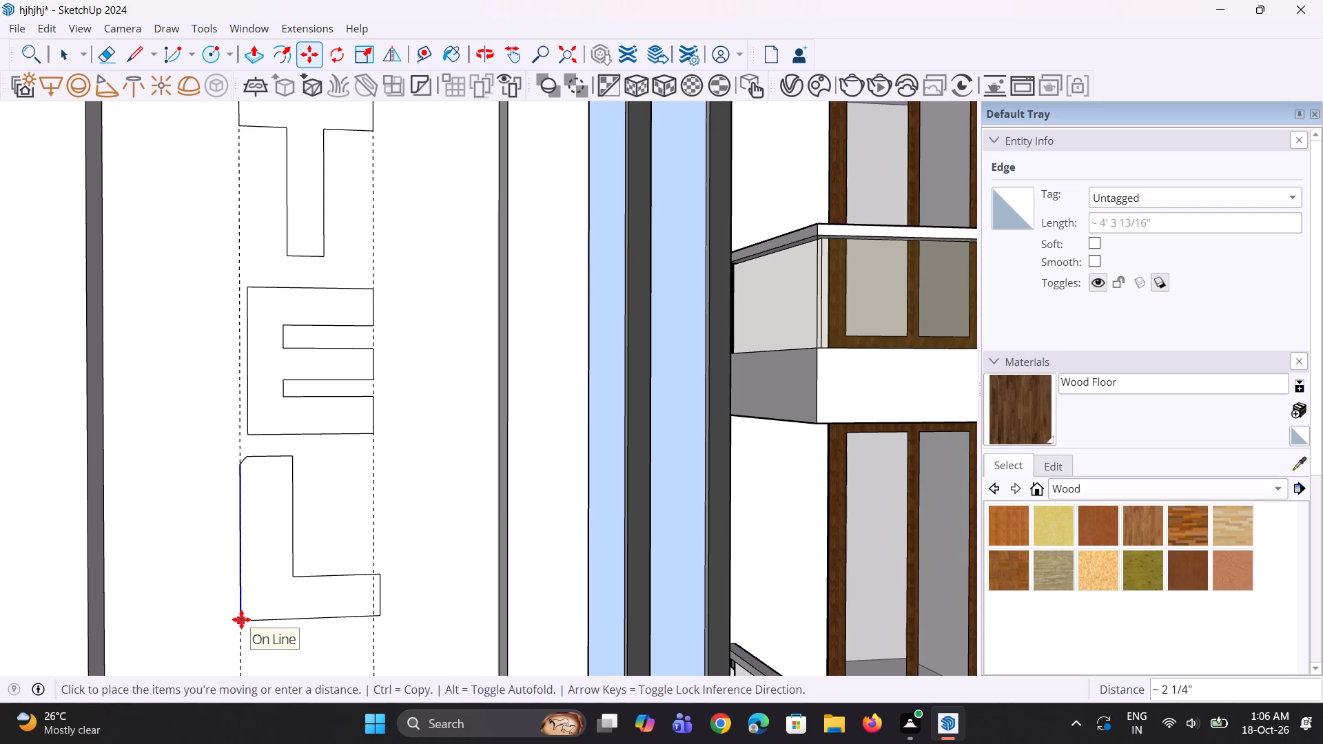
pyautogui.press('Escape')
pyautogui.scroll(8, 251, 519)
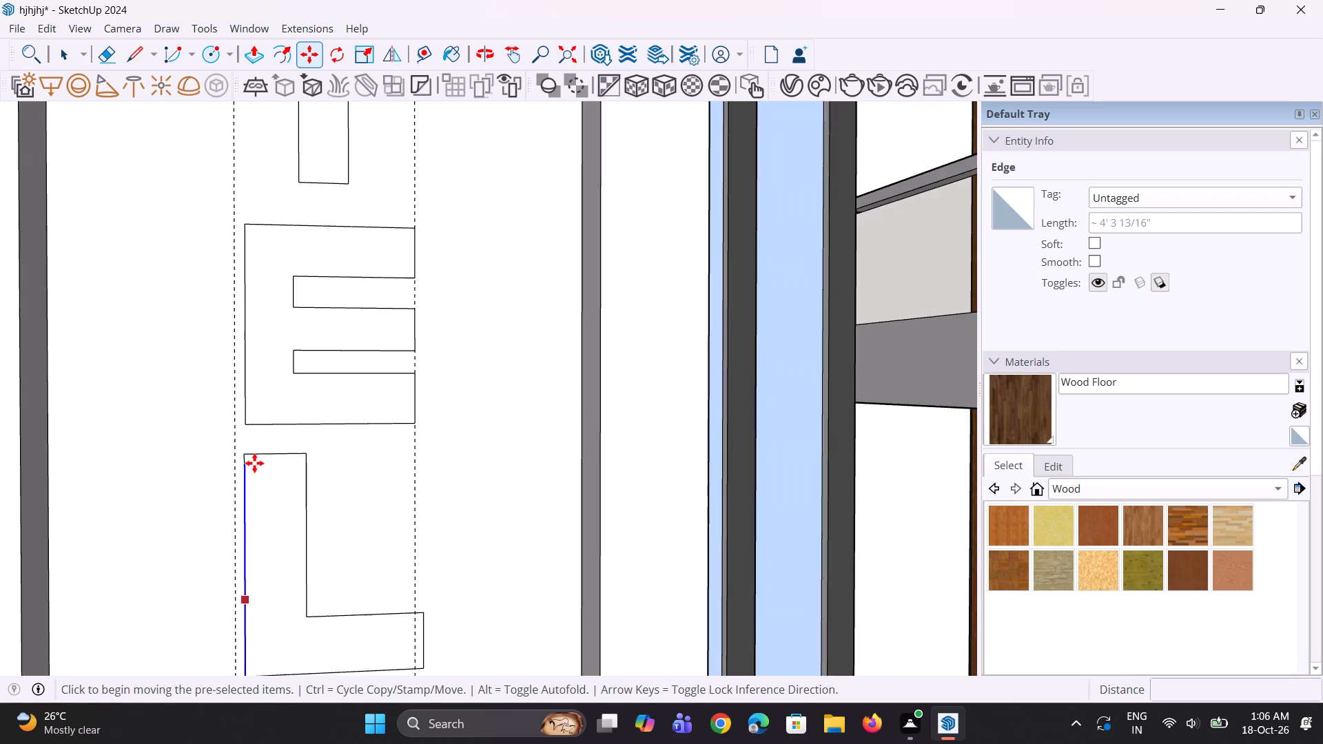
pyautogui.press('space')
pyautogui.press('space')
pyautogui.scroll(5, 251, 463)
pyautogui.keyDown('ctrl'); pyautogui.click(240, 458); pyautogui.keyUp('ctrl')
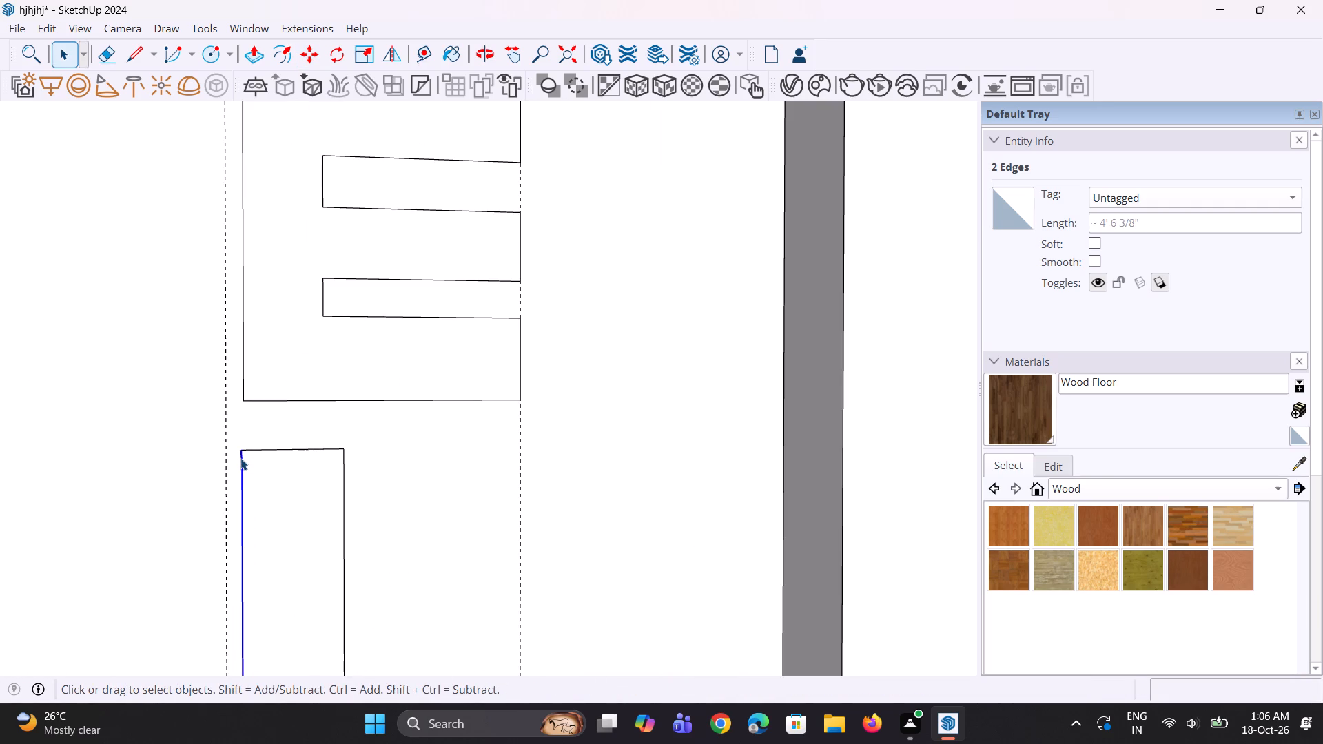
pyautogui.press('m')
pyautogui.click(240, 452)
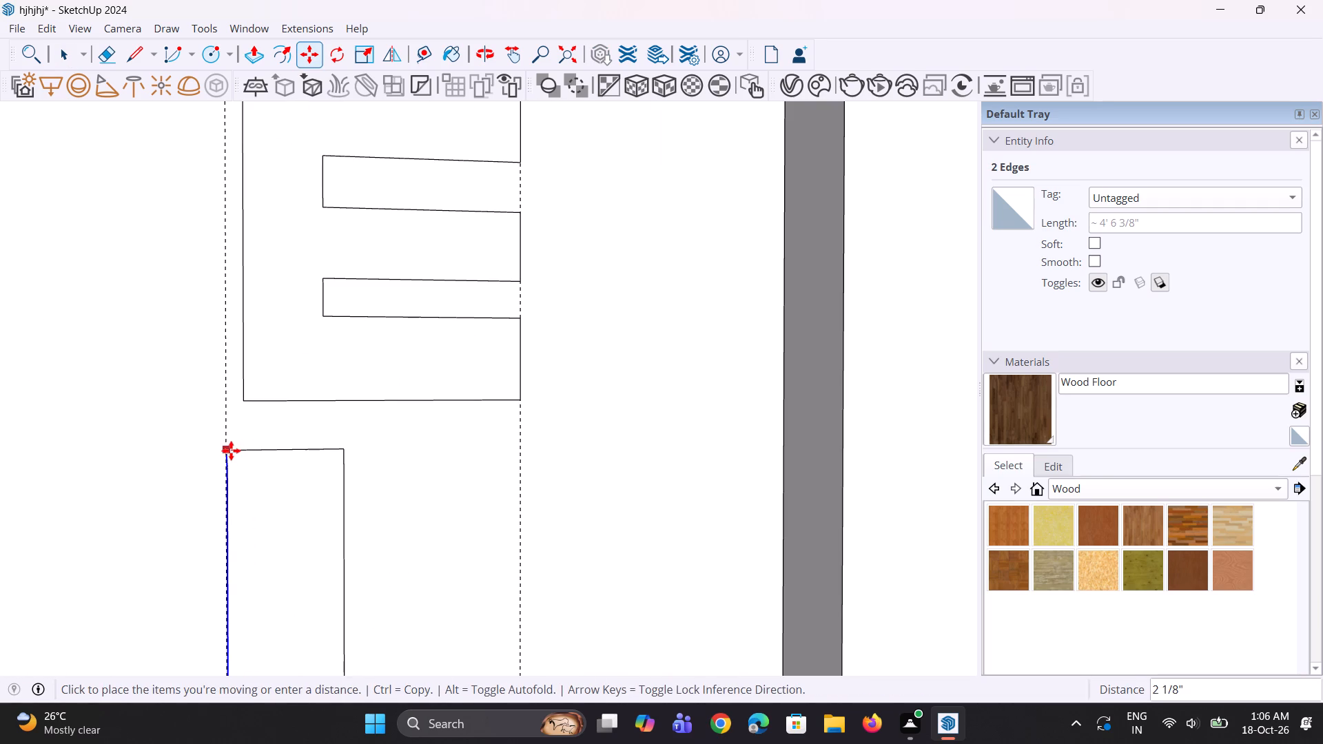
pyautogui.click(231, 451)
pyautogui.scroll(1, 234, 456)
pyautogui.scroll(-14, 236, 457)
pyautogui.press('space')
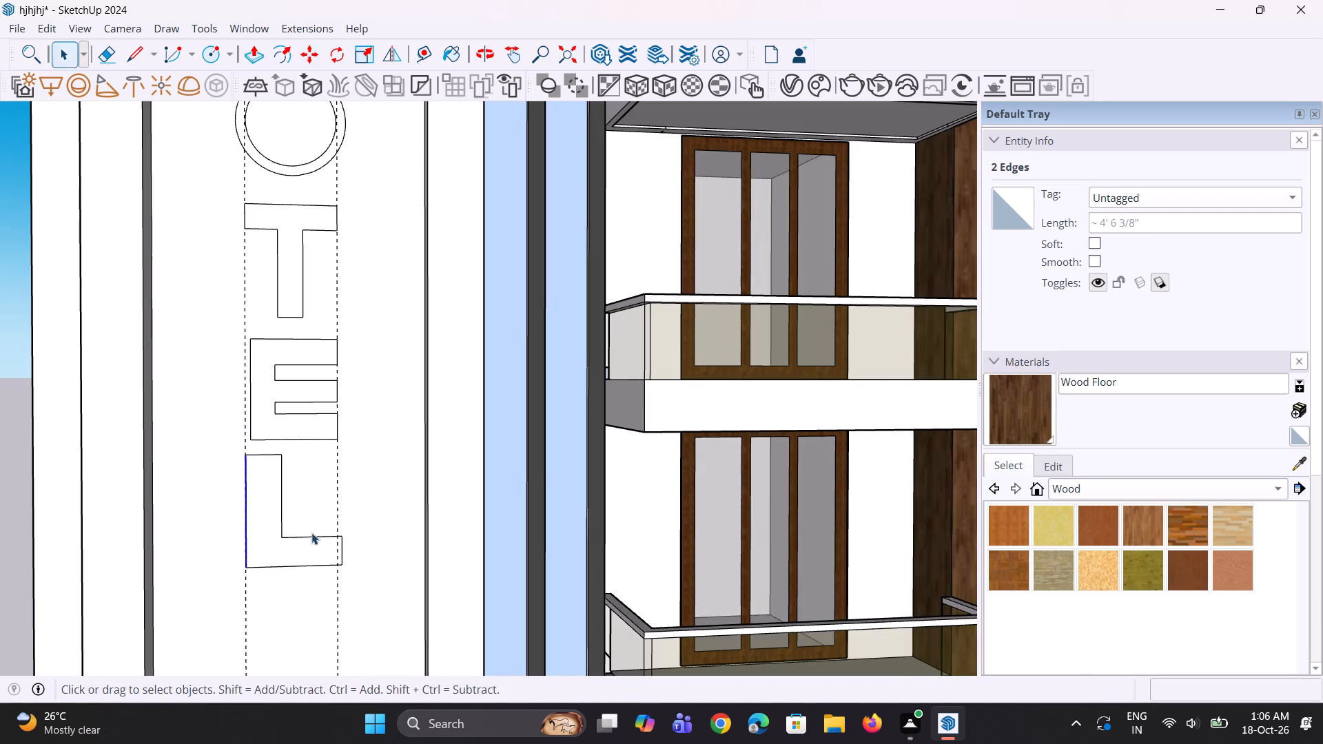
# Move the top edge of the L's foot up by about 2 9/16".
pyautogui.scroll(2, 316, 535)
pyautogui.click(316, 535)
pyautogui.scroll(5, 322, 536)
pyautogui.press('m')
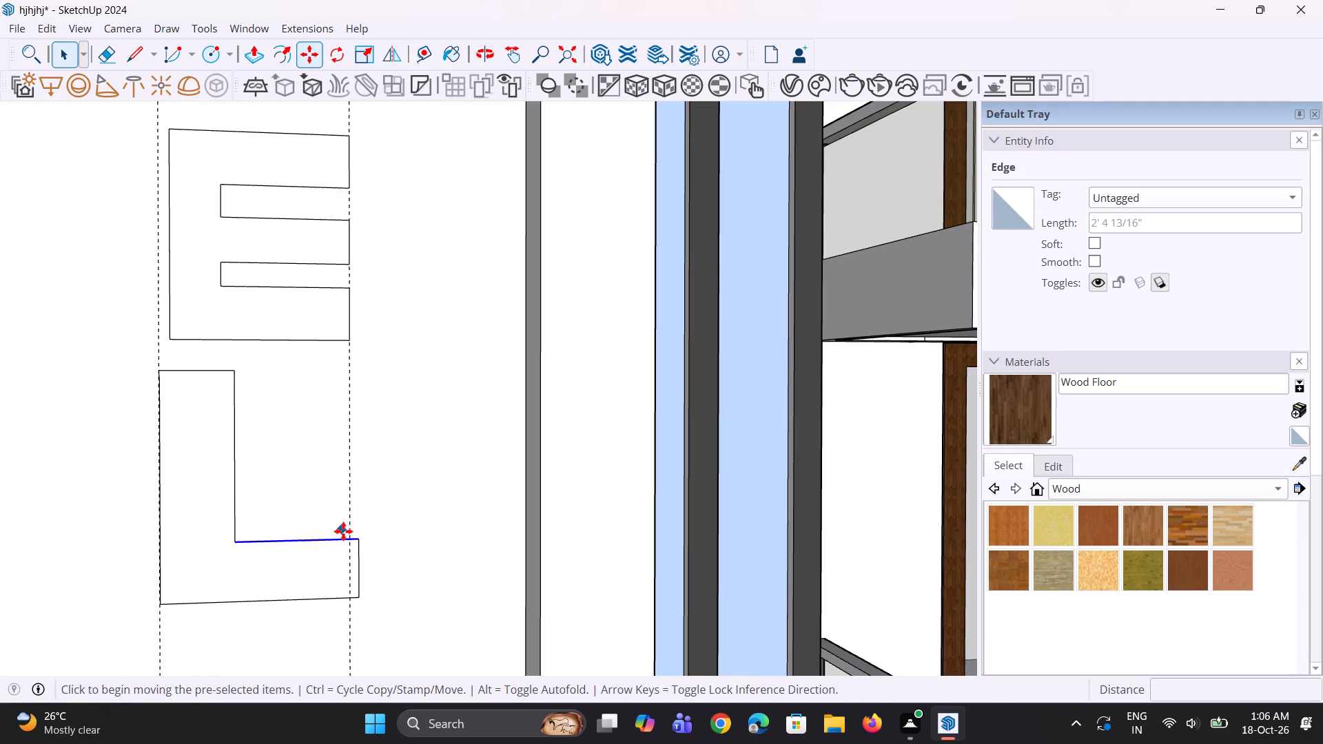
pyautogui.click(356, 542)
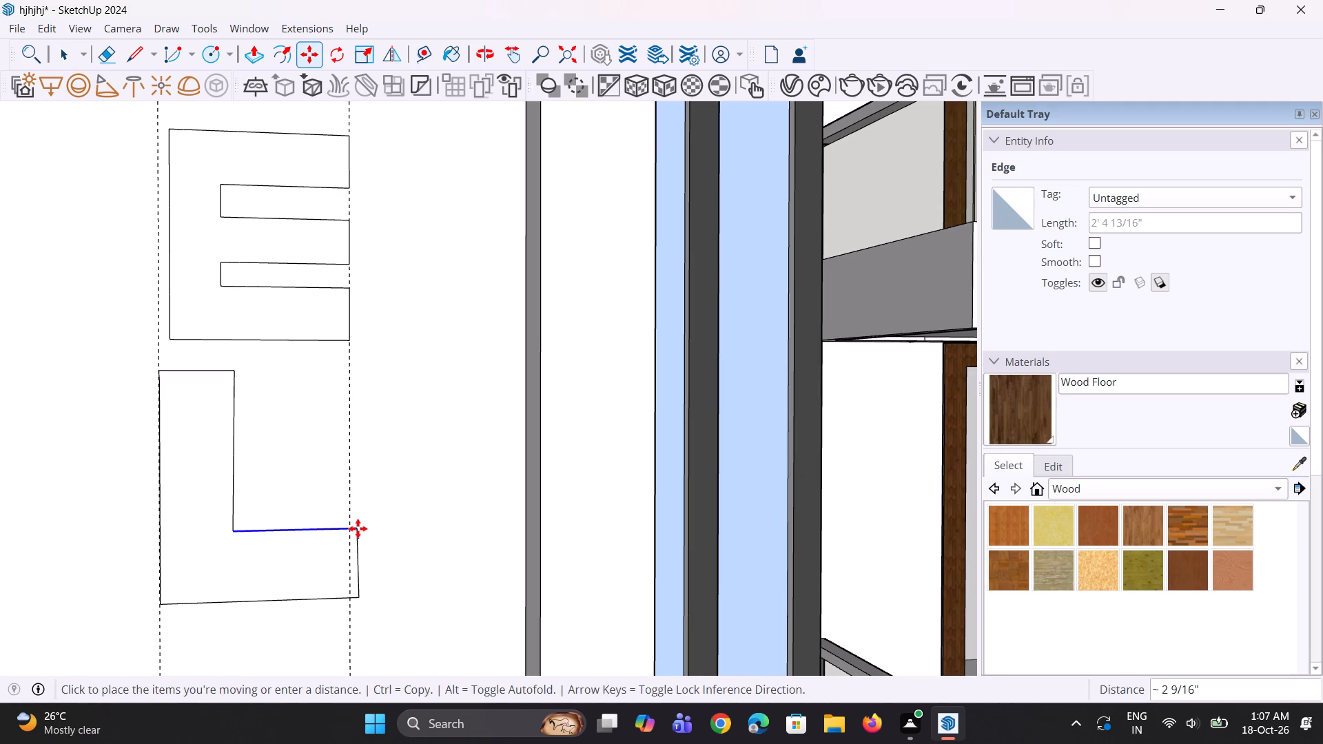
pyautogui.click(358, 529)
pyautogui.scroll(-3, 390, 572)
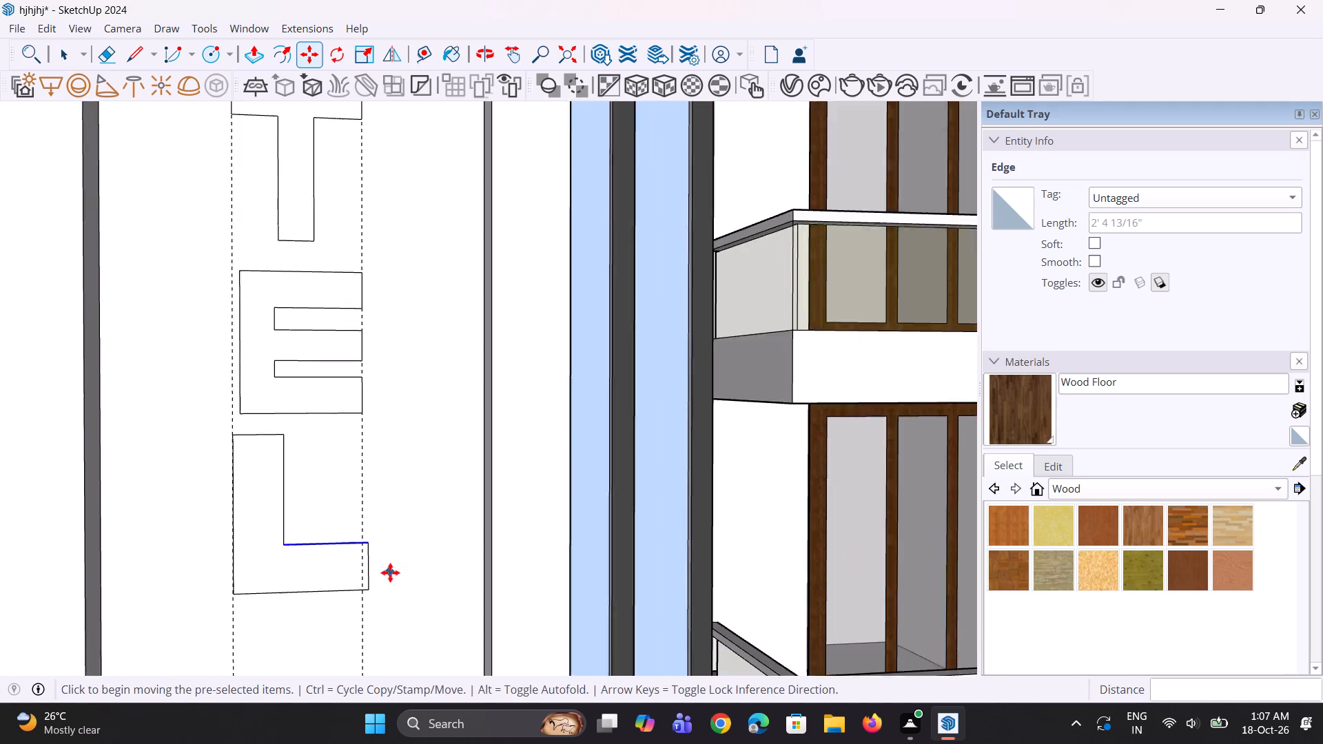
pyautogui.scroll(-7, 390, 572)
pyautogui.press('space')
pyautogui.press('space')
pyautogui.scroll(-5, 396, 566)
pyautogui.press('space')
pyautogui.click(145, 523)
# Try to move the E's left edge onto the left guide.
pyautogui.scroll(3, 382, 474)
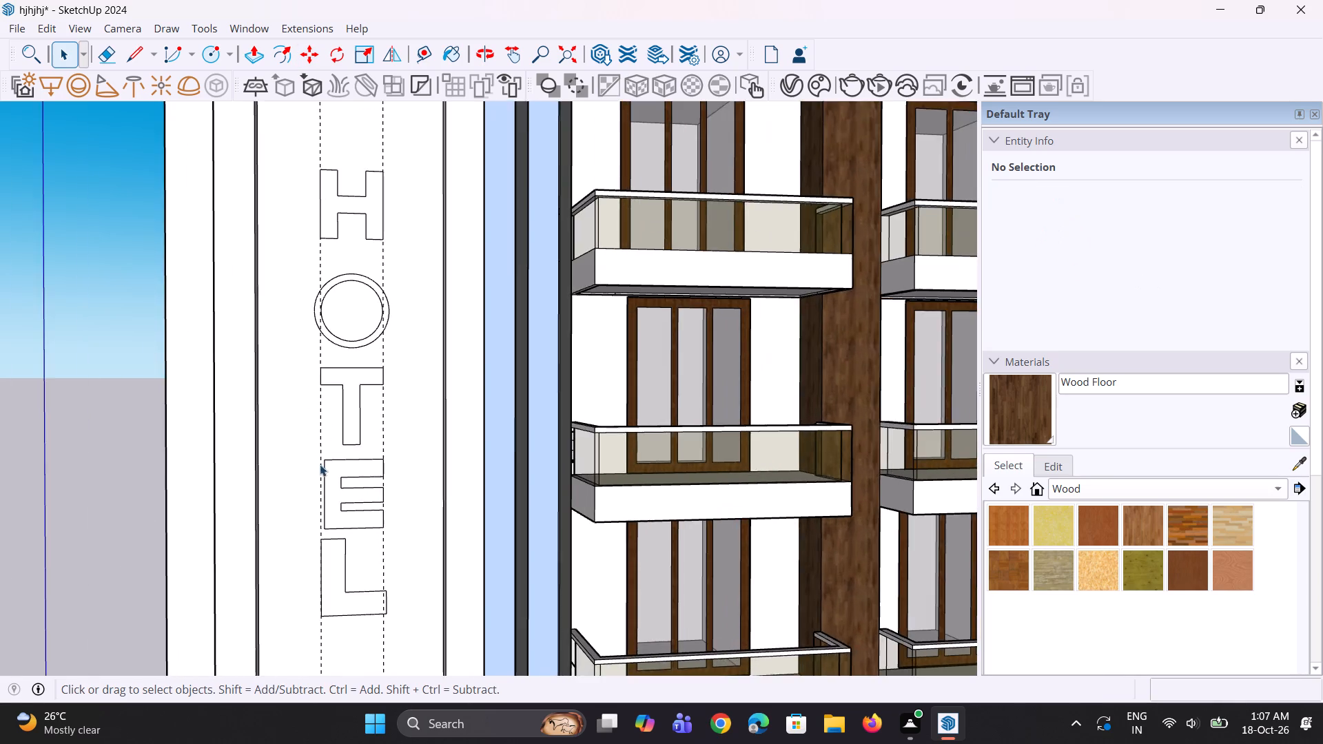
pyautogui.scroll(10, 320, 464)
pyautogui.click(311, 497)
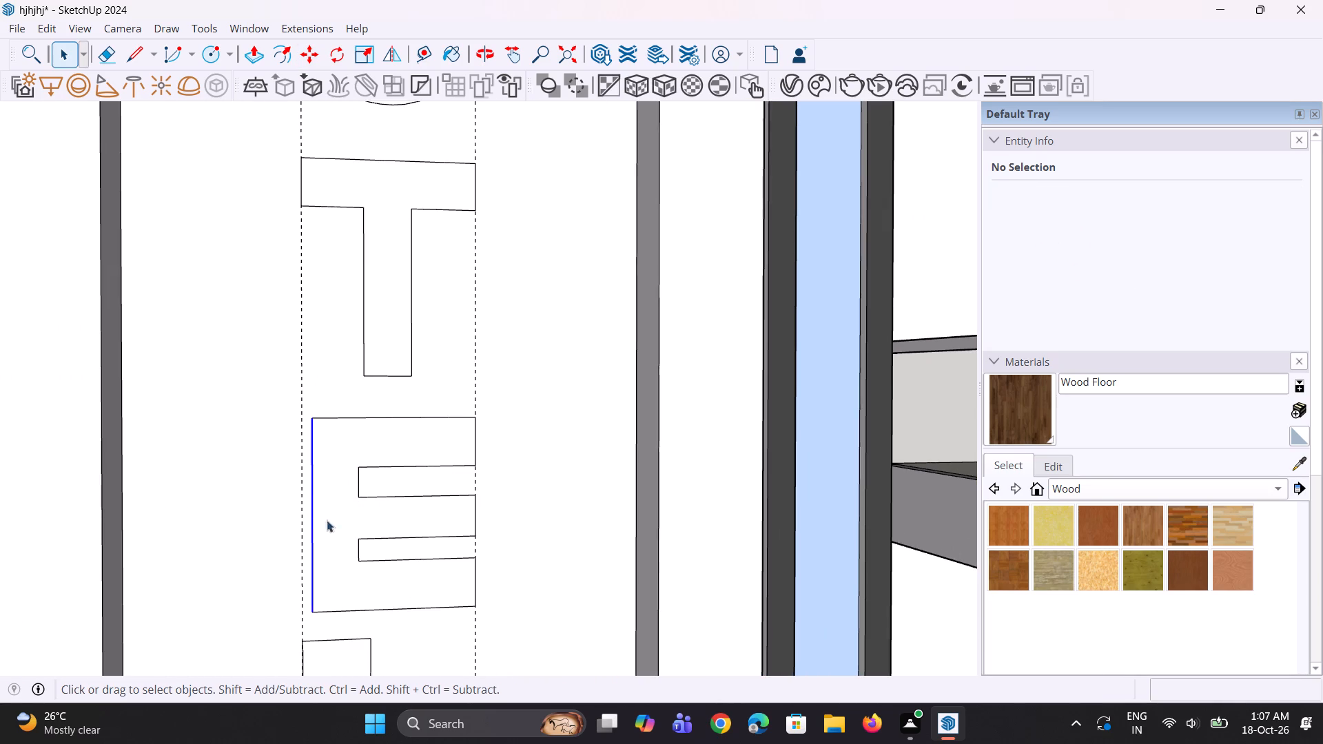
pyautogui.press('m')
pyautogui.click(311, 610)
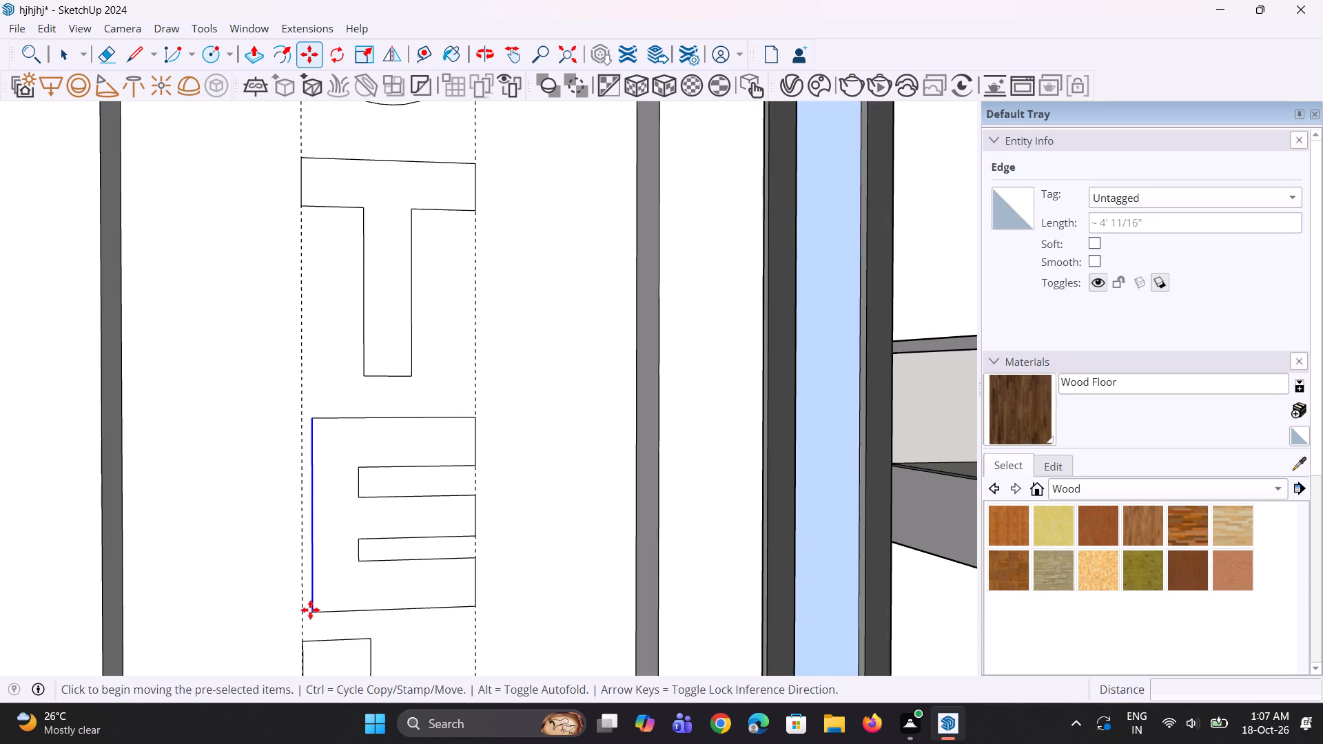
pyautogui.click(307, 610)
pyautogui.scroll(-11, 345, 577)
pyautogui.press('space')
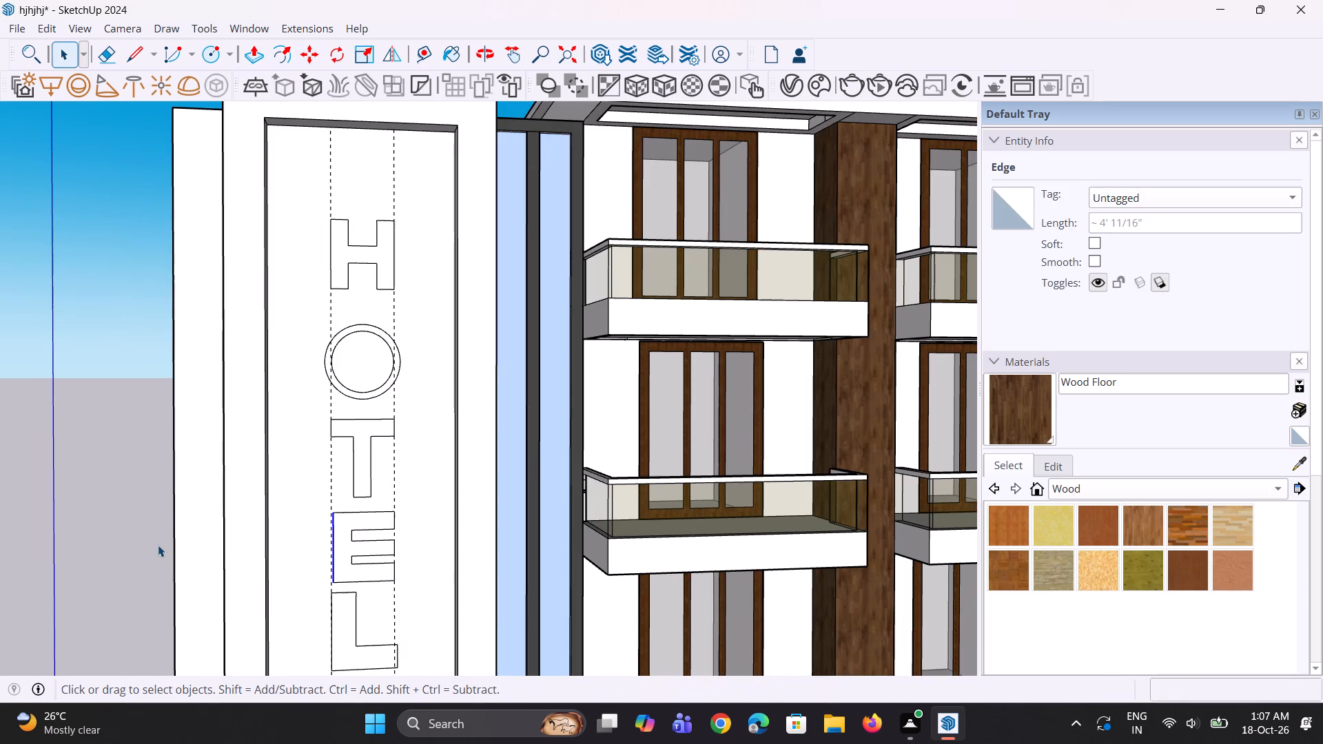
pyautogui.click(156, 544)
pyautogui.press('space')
# Move both faces of the O straight up by 1' 3/4", closer to the H.
pyautogui.scroll(-9, 287, 504)
pyautogui.scroll(7, 315, 452)
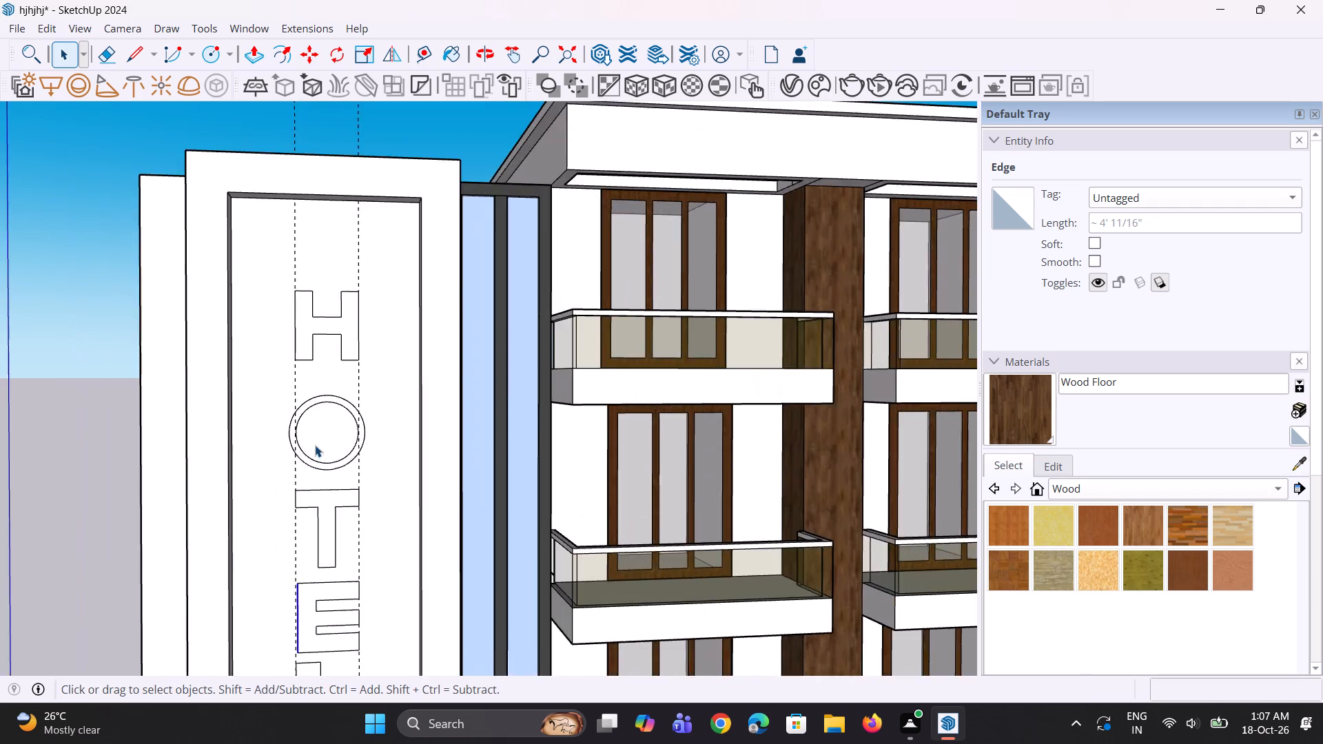
pyautogui.scroll(7, 315, 445)
pyautogui.click(326, 446)
pyautogui.scroll(-8, 307, 460)
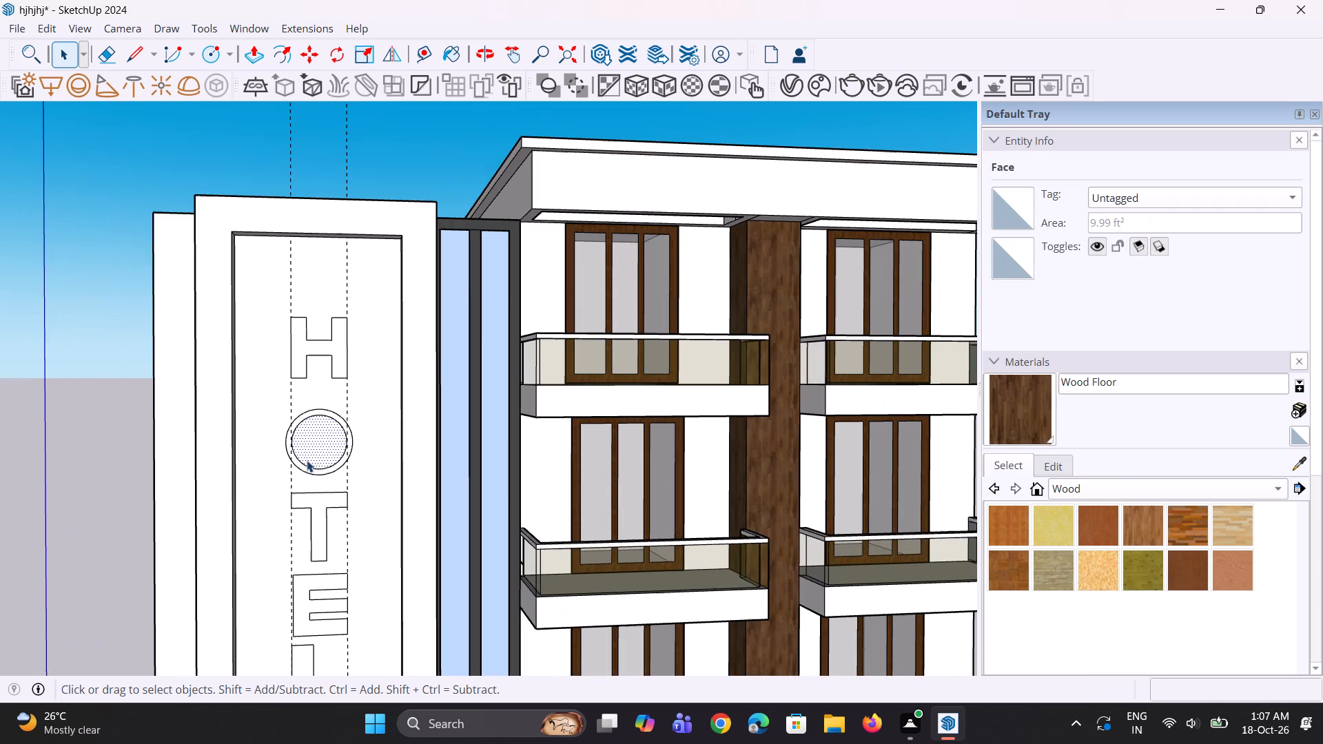
pyautogui.middleClick(307, 460)
pyautogui.press('m')
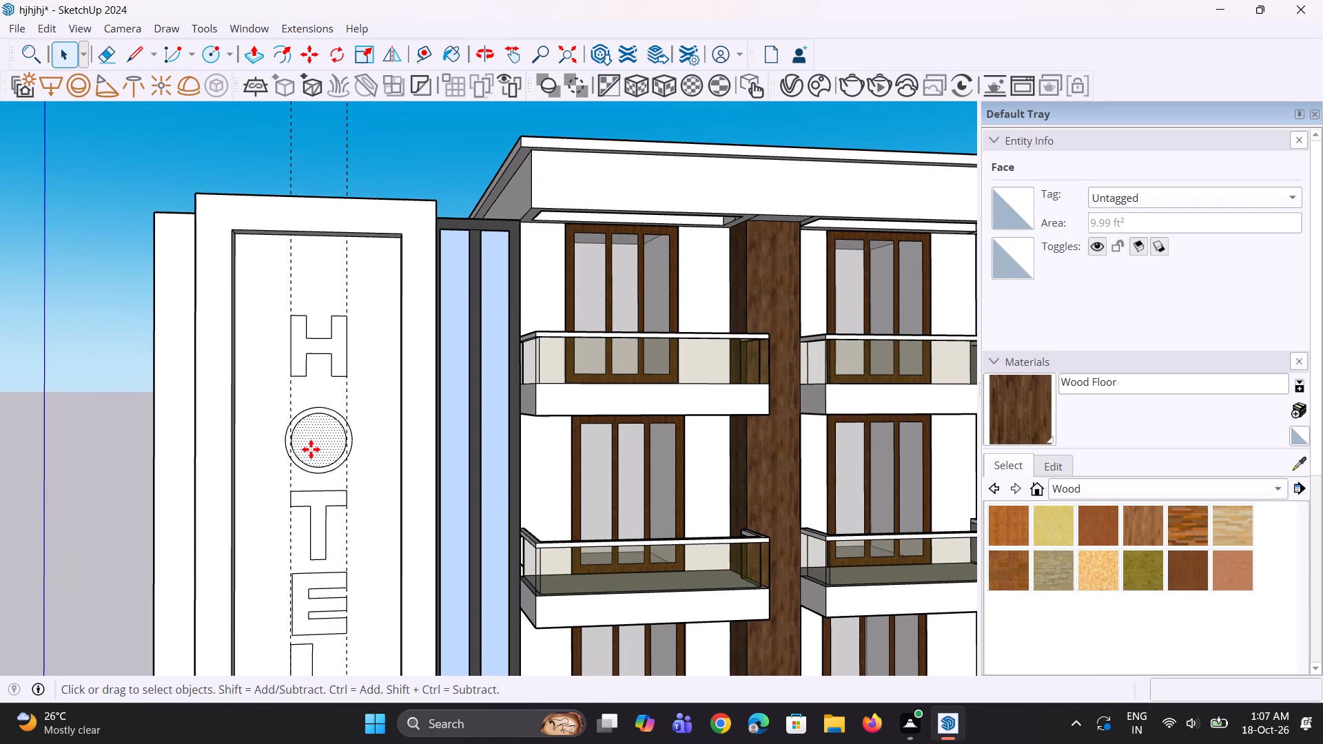
pyautogui.click(311, 449)
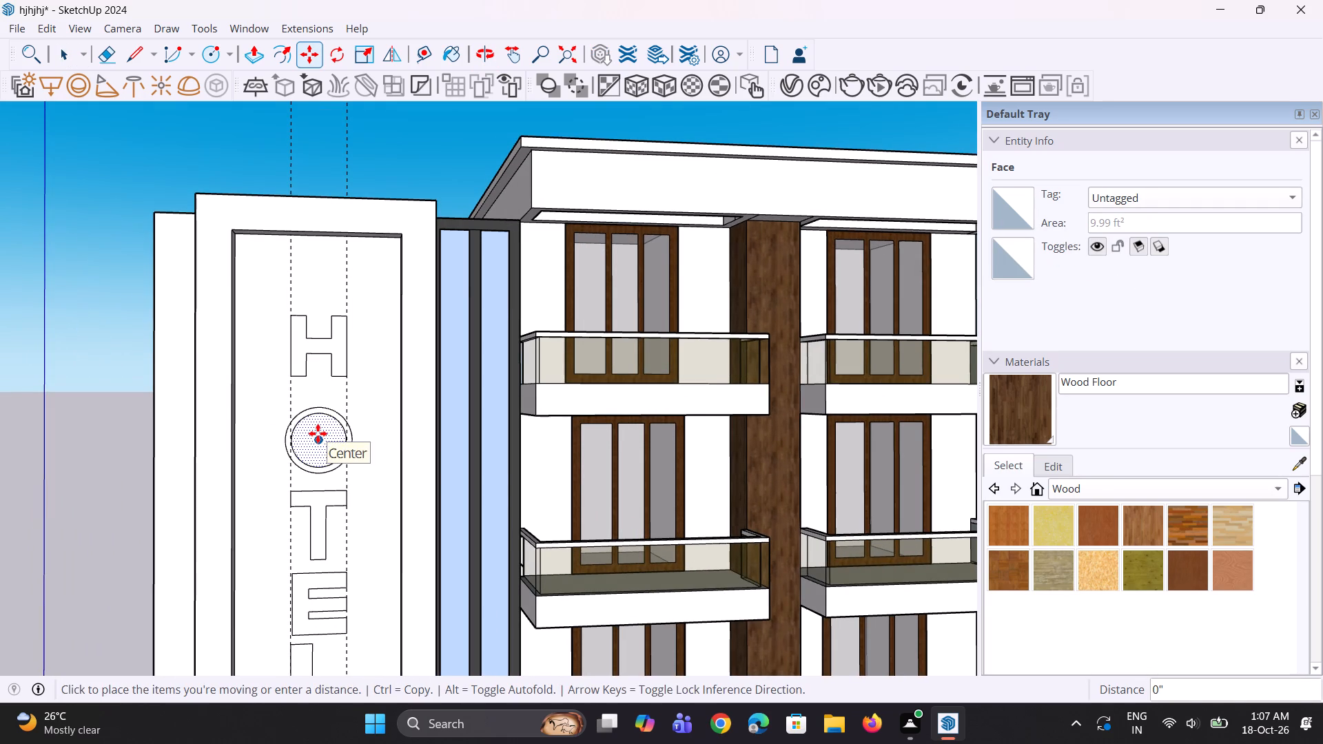
pyautogui.scroll(1, 318, 433)
pyautogui.press('space')
pyautogui.press('space')
pyautogui.scroll(6, 272, 429)
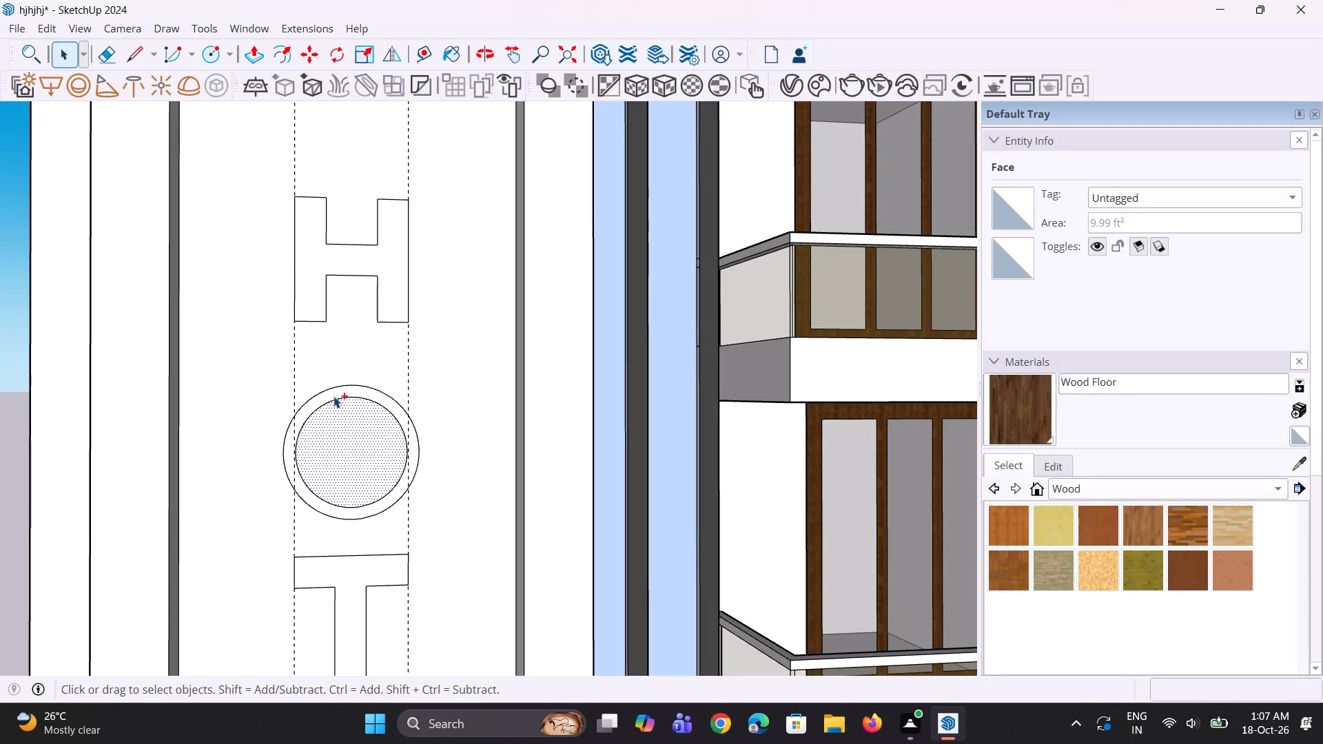
pyautogui.keyDown('ctrl'); pyautogui.click(335, 395); pyautogui.keyUp('ctrl')
pyautogui.press('m')
pyautogui.click(342, 456)
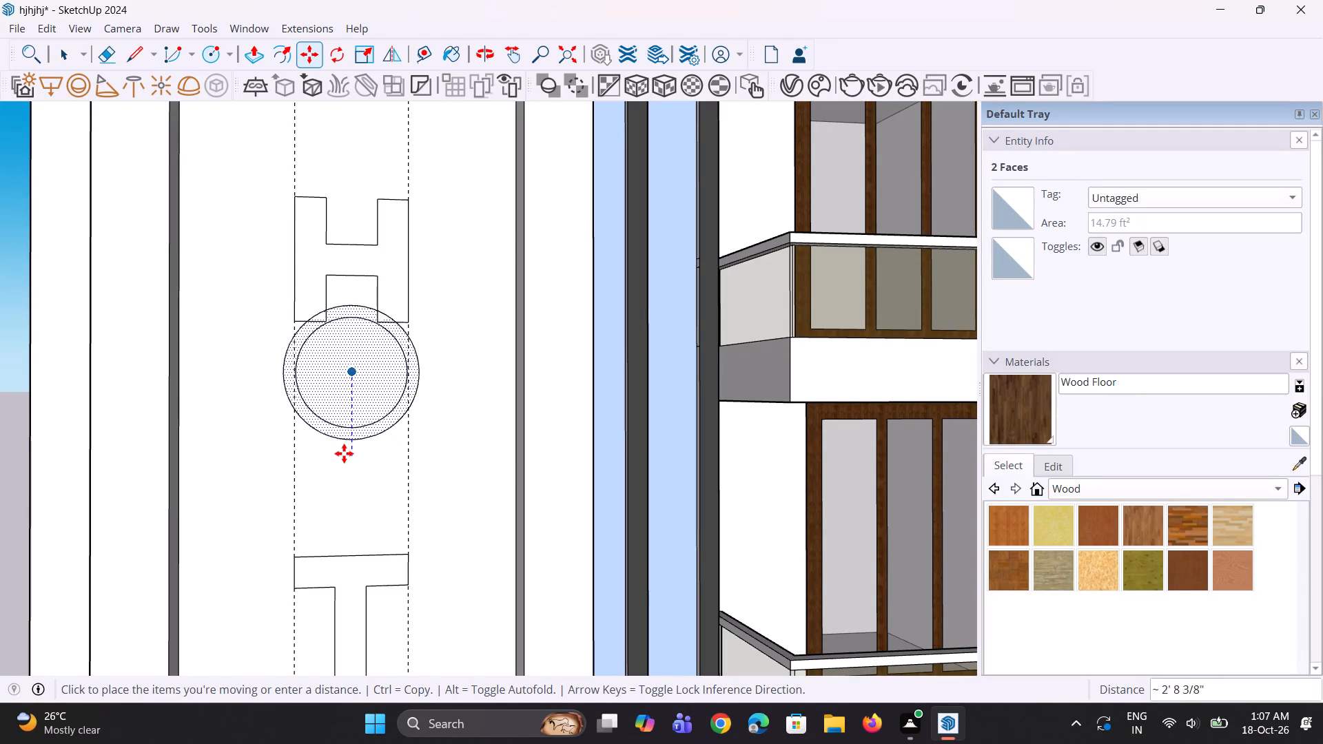
pyautogui.press('Escape')
pyautogui.click(342, 464)
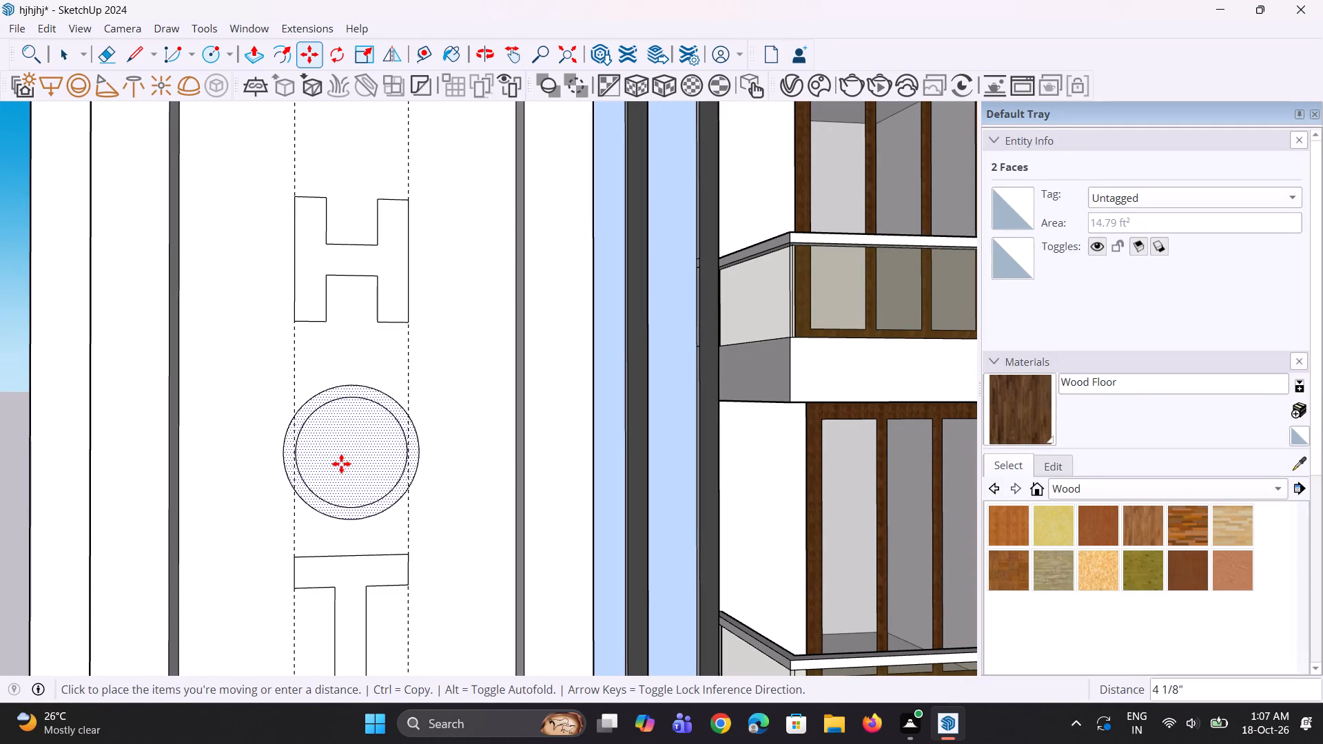
pyautogui.click(355, 431)
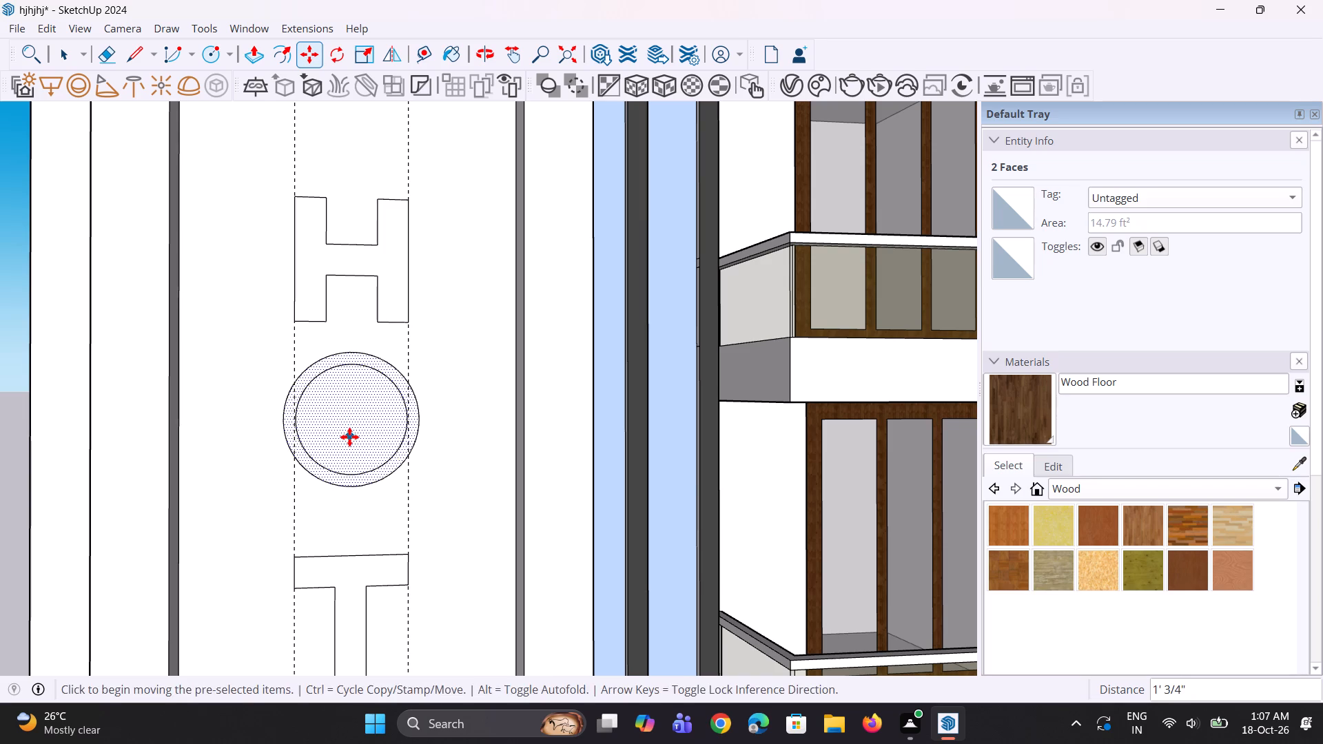
pyautogui.scroll(-4, 349, 437)
# Move the T straight up by about 1' 6", closer to the O.
pyautogui.press('space')
pyautogui.press('space')
pyautogui.press('space')
pyautogui.click(343, 550)
pyautogui.scroll(1, 349, 554)
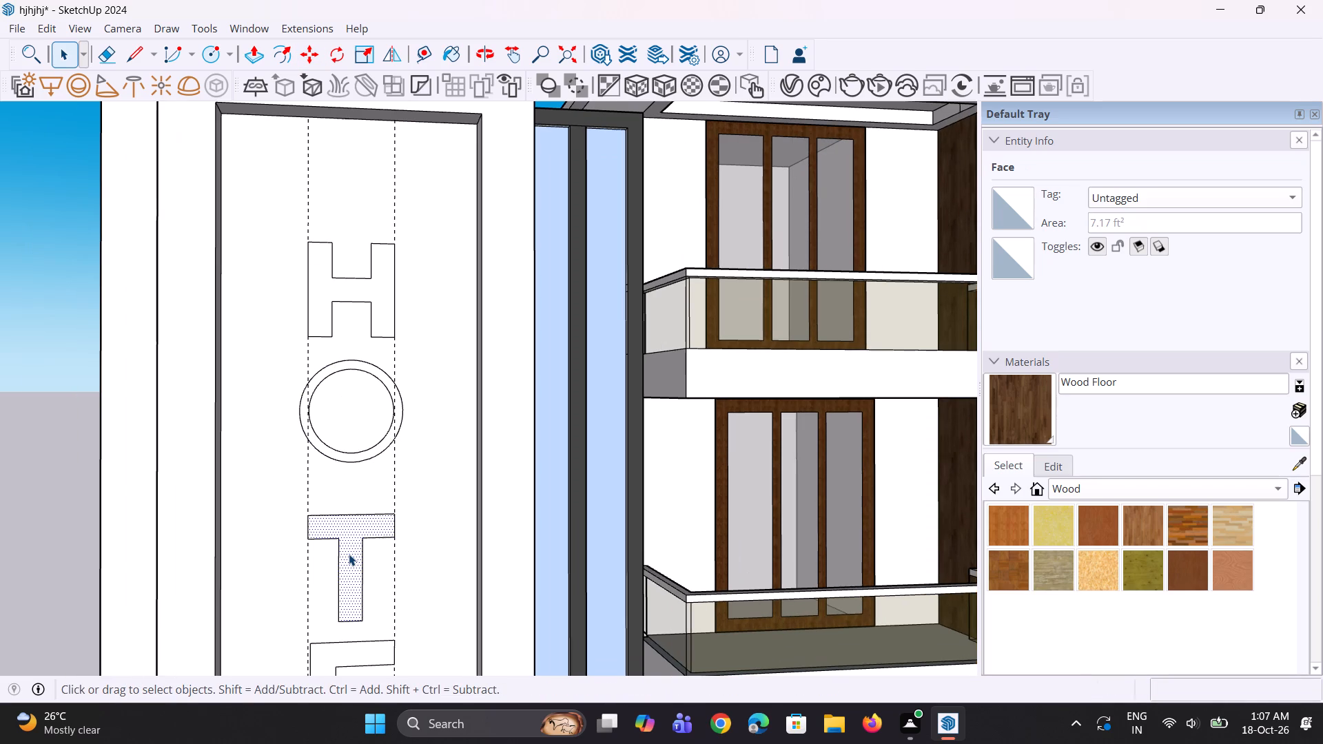
pyautogui.press('m')
pyautogui.click(351, 559)
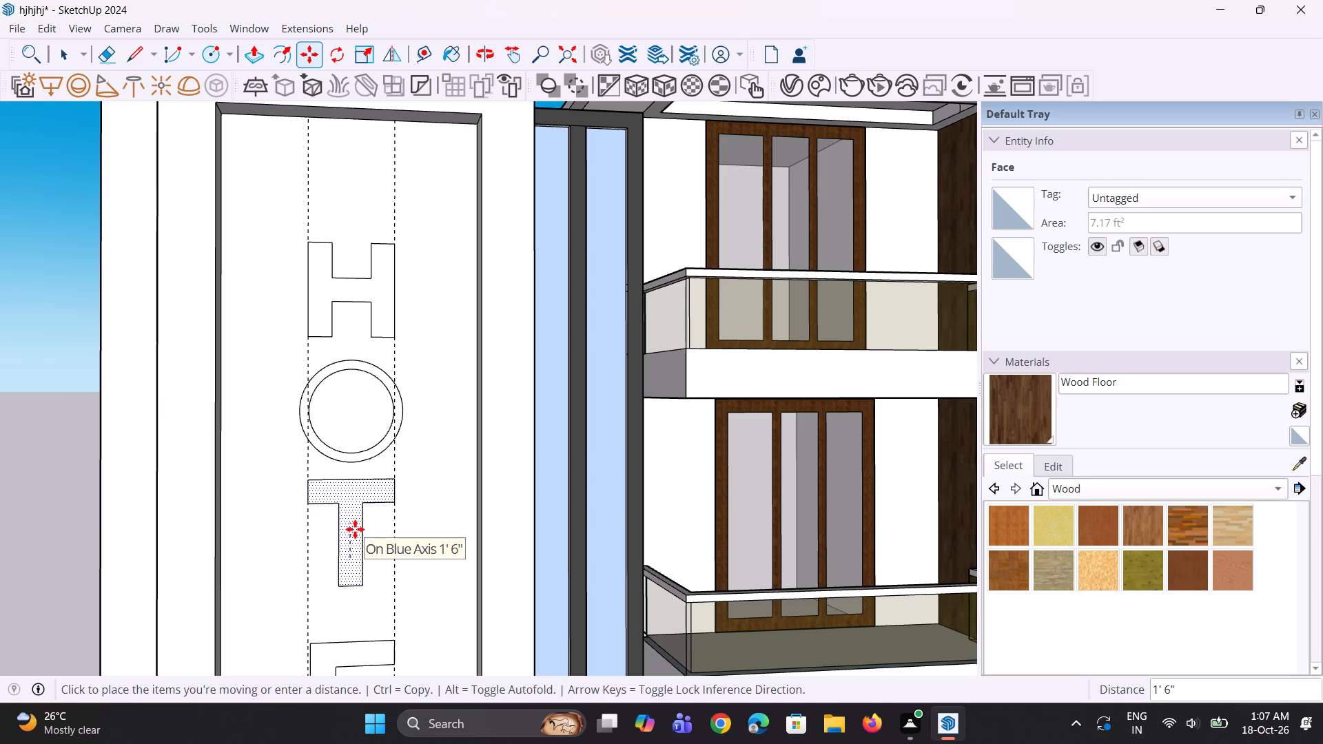
pyautogui.click(355, 529)
pyautogui.scroll(-9, 358, 530)
pyautogui.press('space')
pyautogui.press('space')
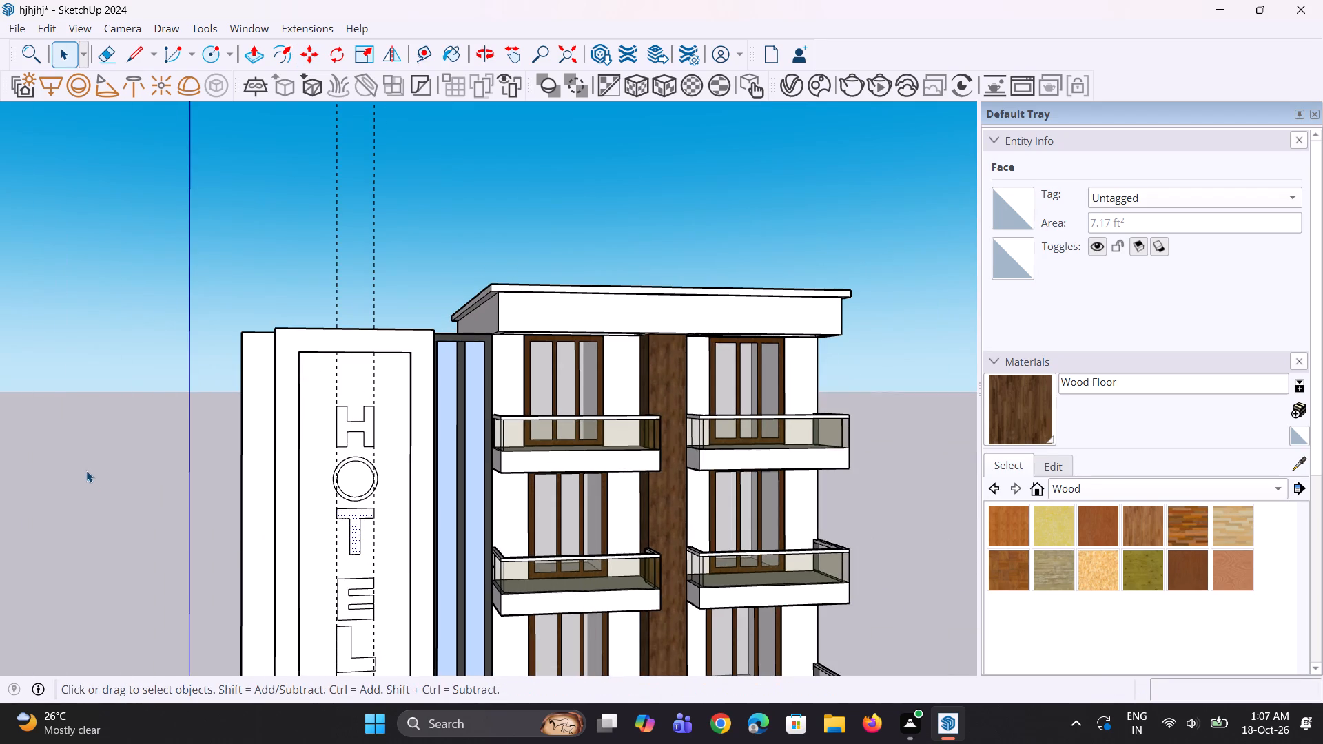
# Shift the T slightly down from the O, keeping it between the two vertical guides, and clear the selection.
pyautogui.scroll(-5, 86, 471)
pyautogui.scroll(-7, 223, 446)
pyautogui.scroll(4, 225, 598)
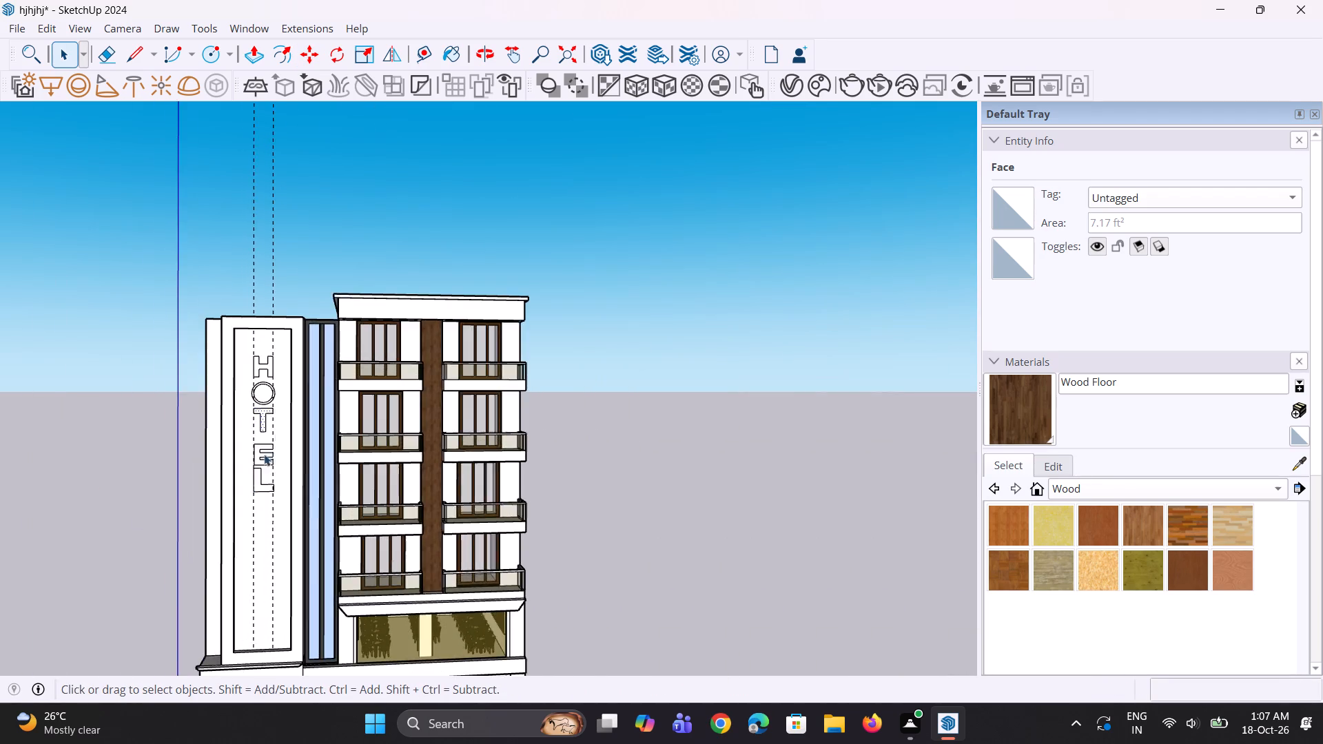
pyautogui.scroll(13, 286, 397)
pyautogui.press('m')
pyautogui.scroll(2, 278, 431)
pyautogui.click(291, 417)
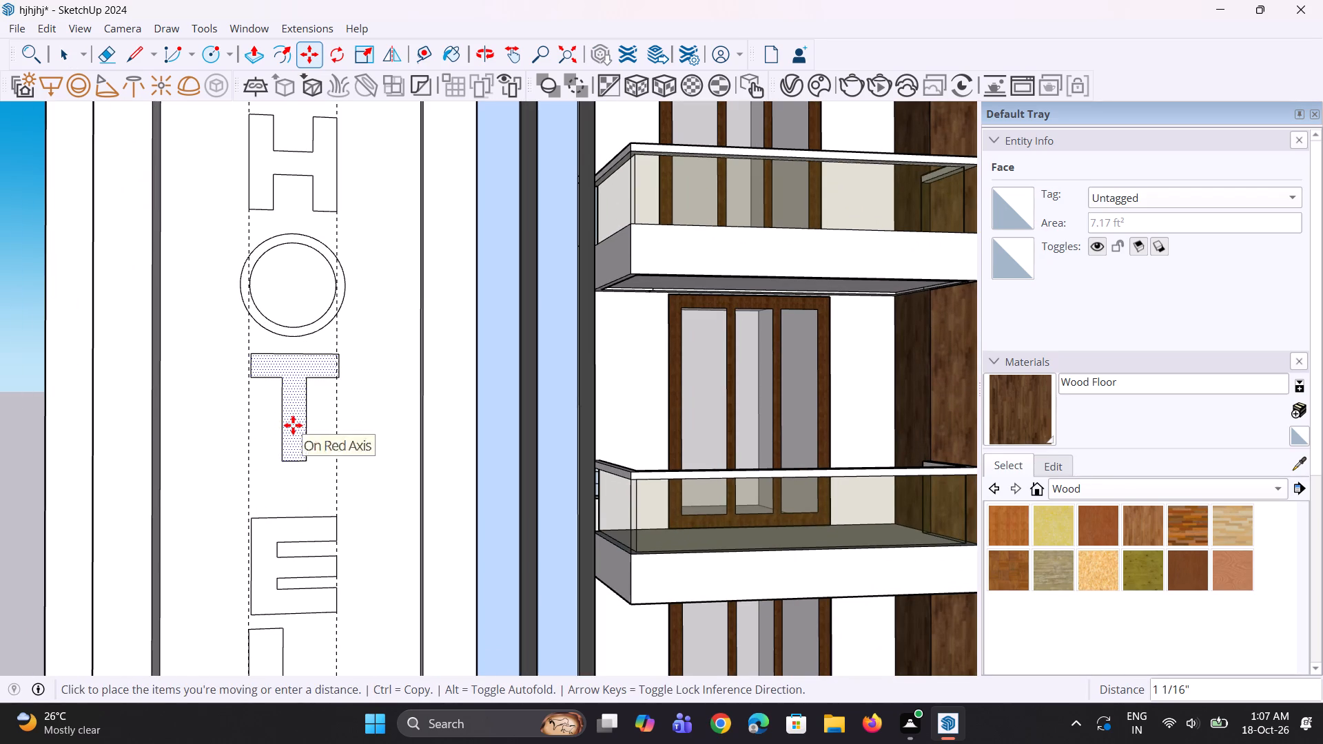
pyautogui.click(293, 428)
pyautogui.press('space')
pyautogui.press('space')
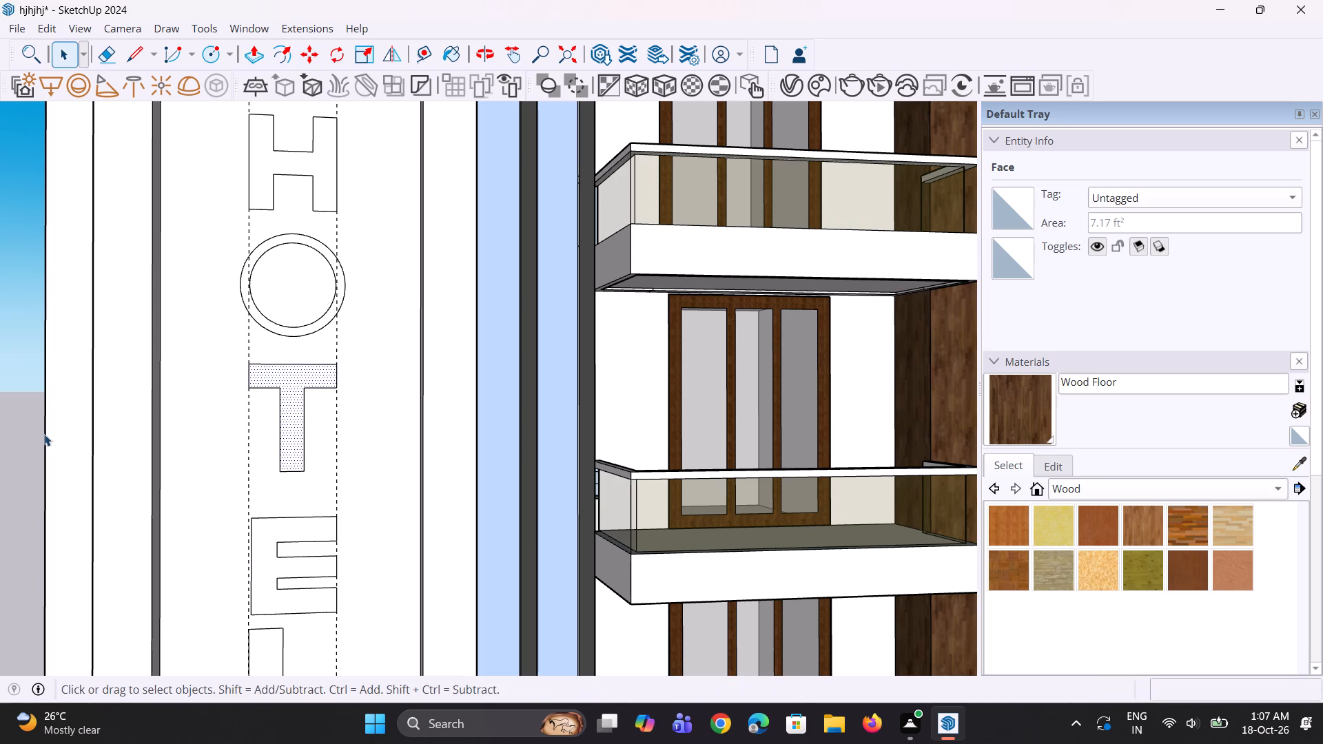
pyautogui.click(39, 436)
# Move the E straight up by 11 5/8", closer to the T.
pyautogui.scroll(2, 229, 545)
pyautogui.click(276, 557)
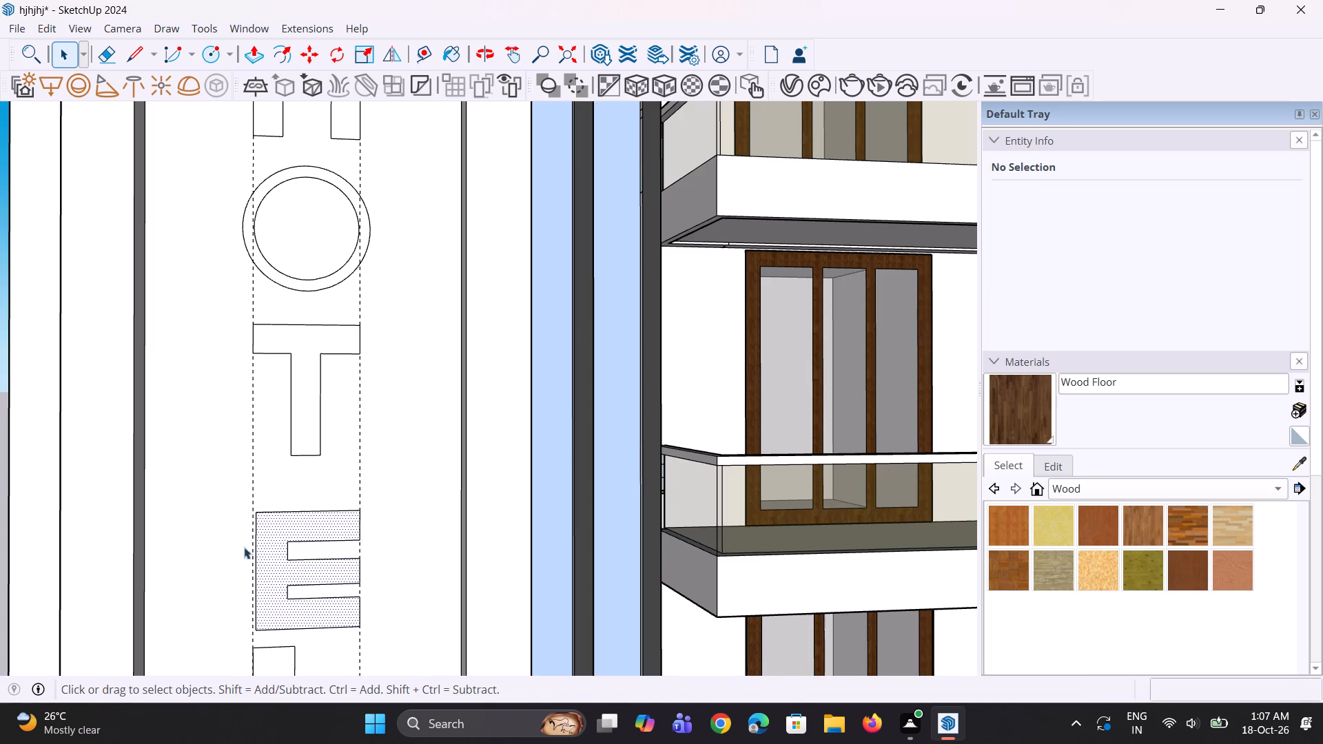
pyautogui.scroll(-5, 243, 546)
pyautogui.press('m')
pyautogui.scroll(4, 275, 576)
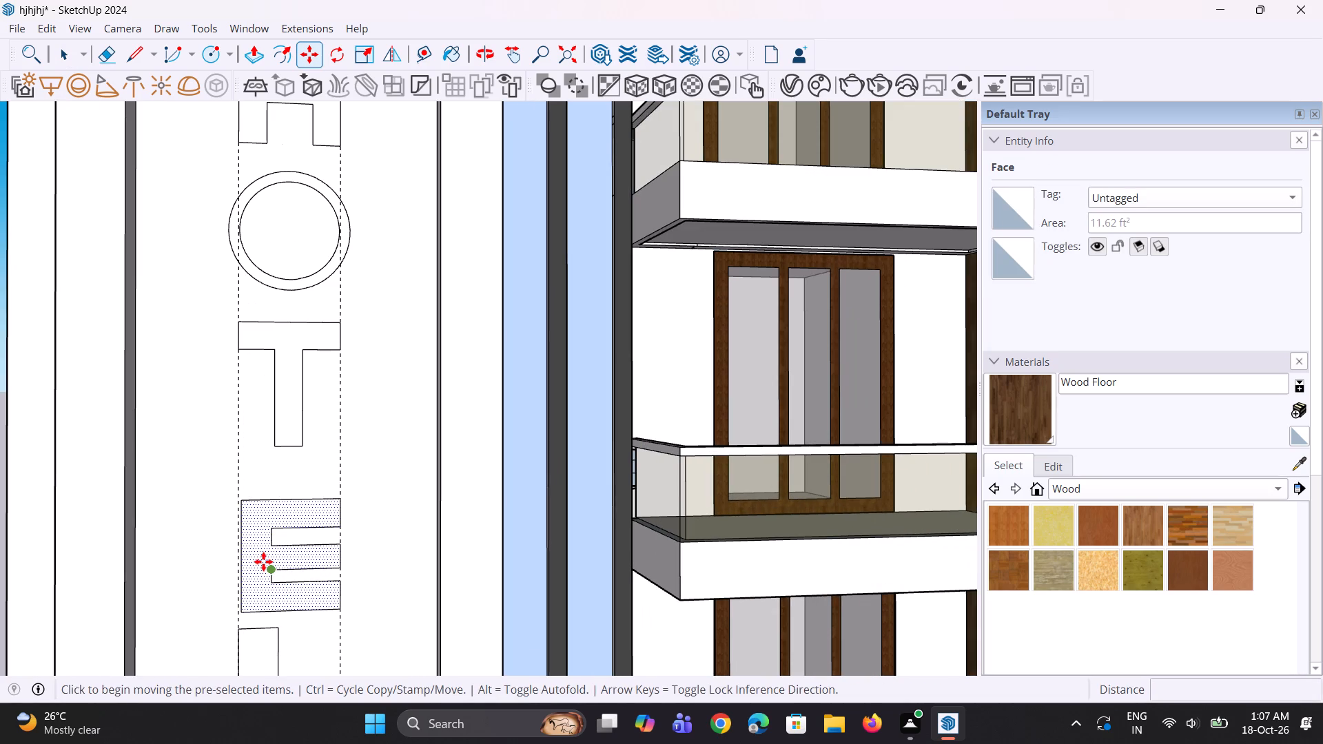
pyautogui.scroll(2, 251, 581)
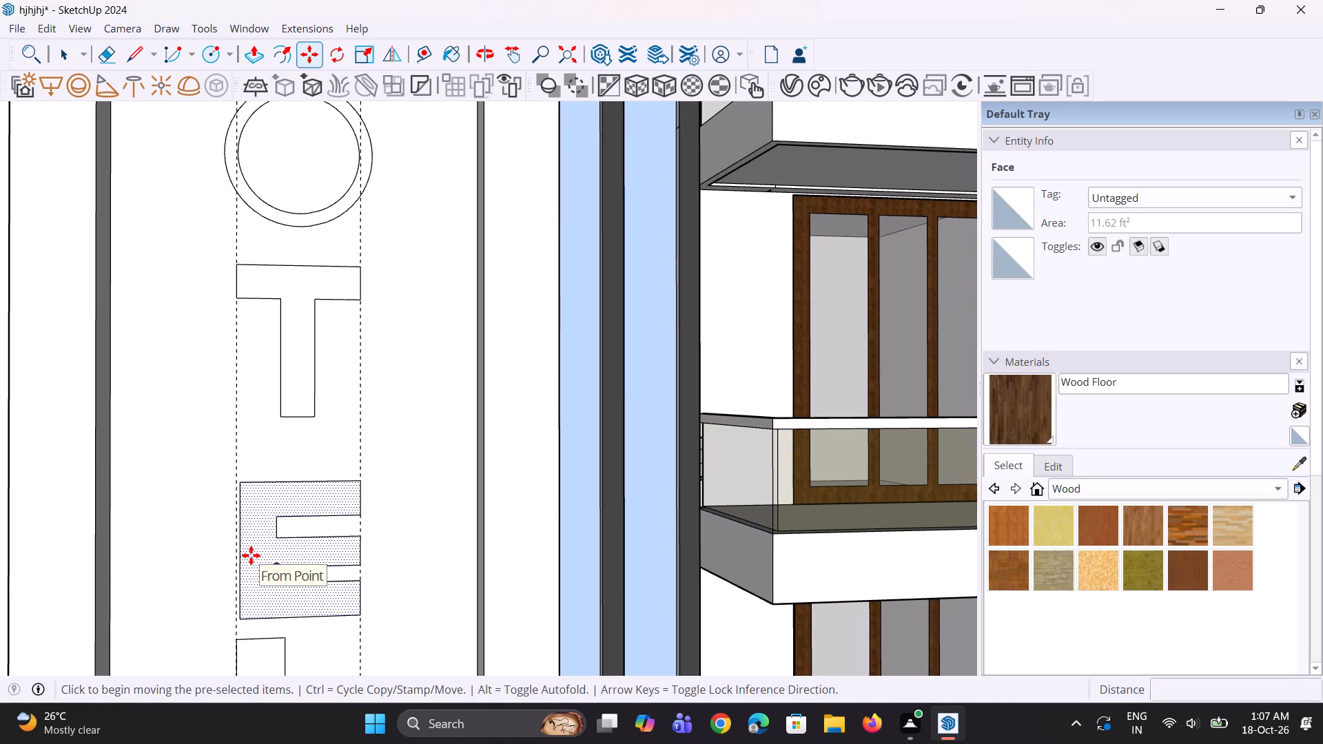
pyautogui.click(251, 555)
pyautogui.click(254, 535)
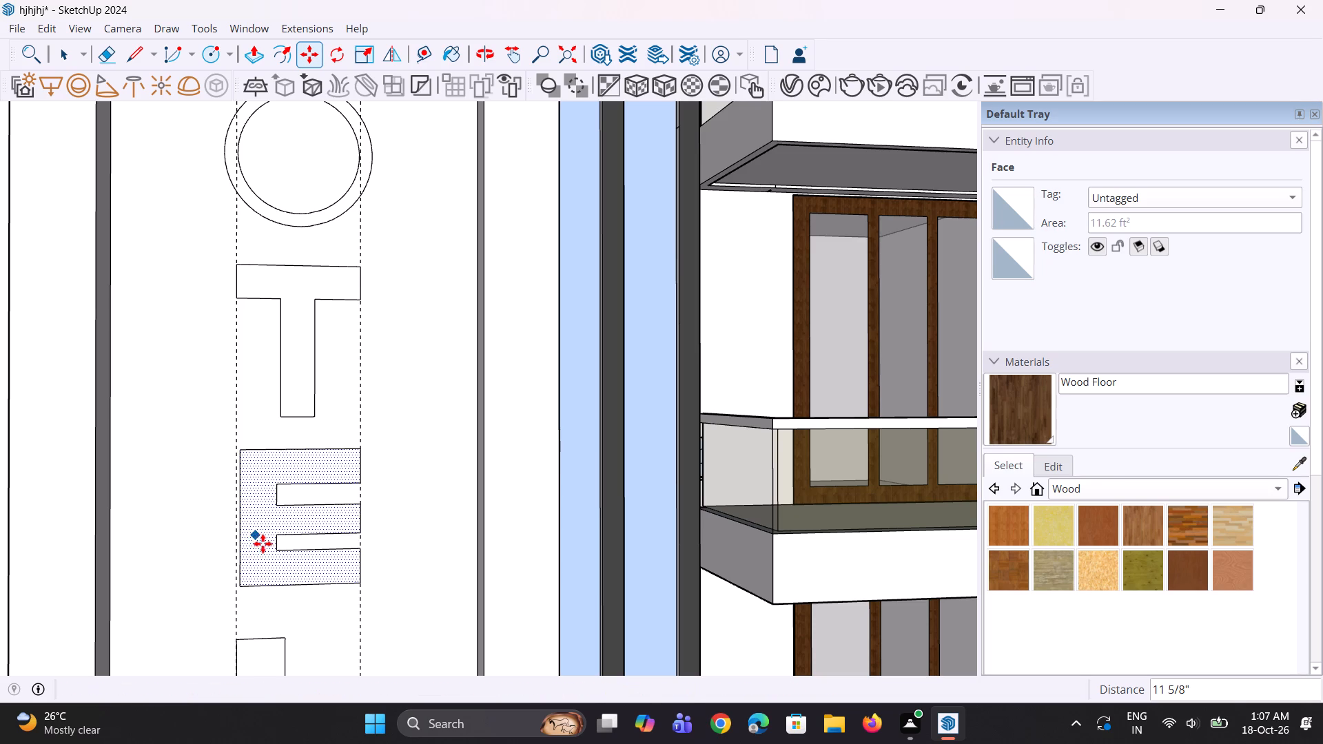
# Move the E back down by 5" to widen its gap below the T, and clear the selection.
pyautogui.scroll(-9, 265, 544)
pyautogui.scroll(1, 274, 539)
pyautogui.click(267, 530)
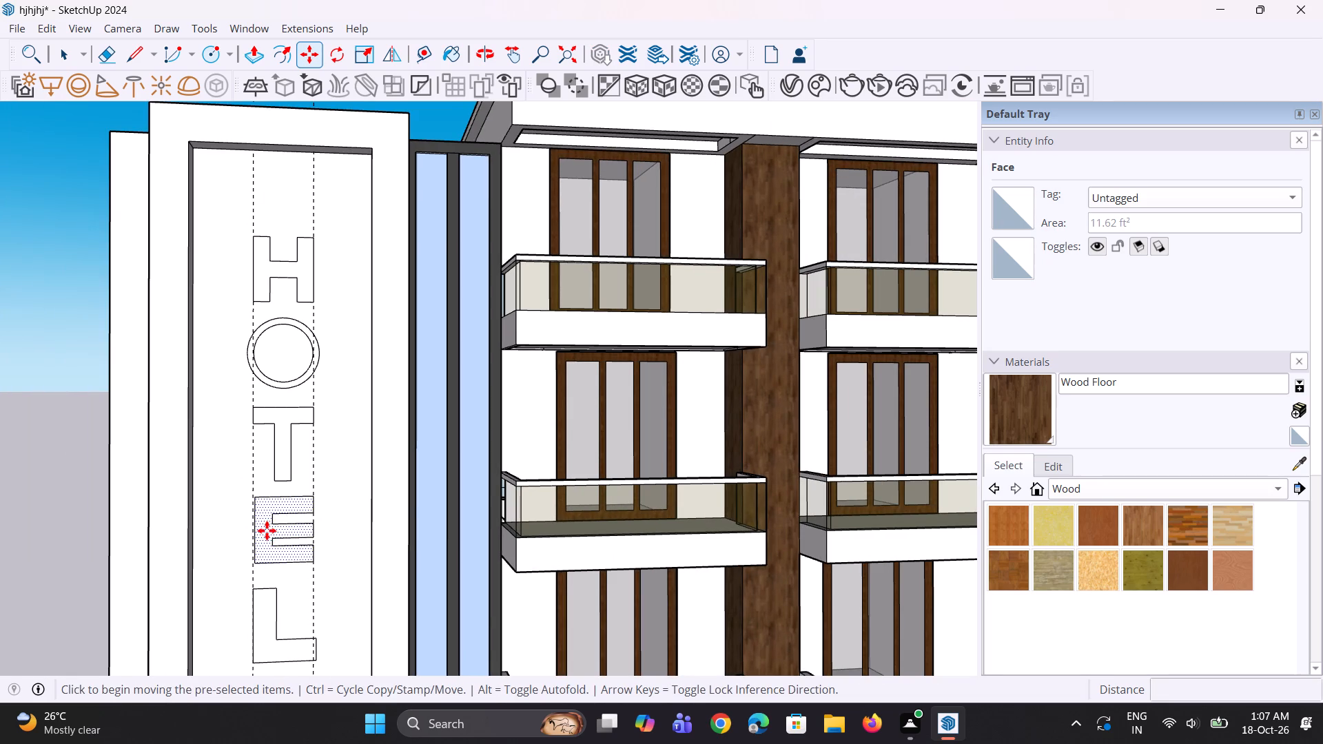
pyautogui.press('Escape')
pyautogui.scroll(5, 269, 538)
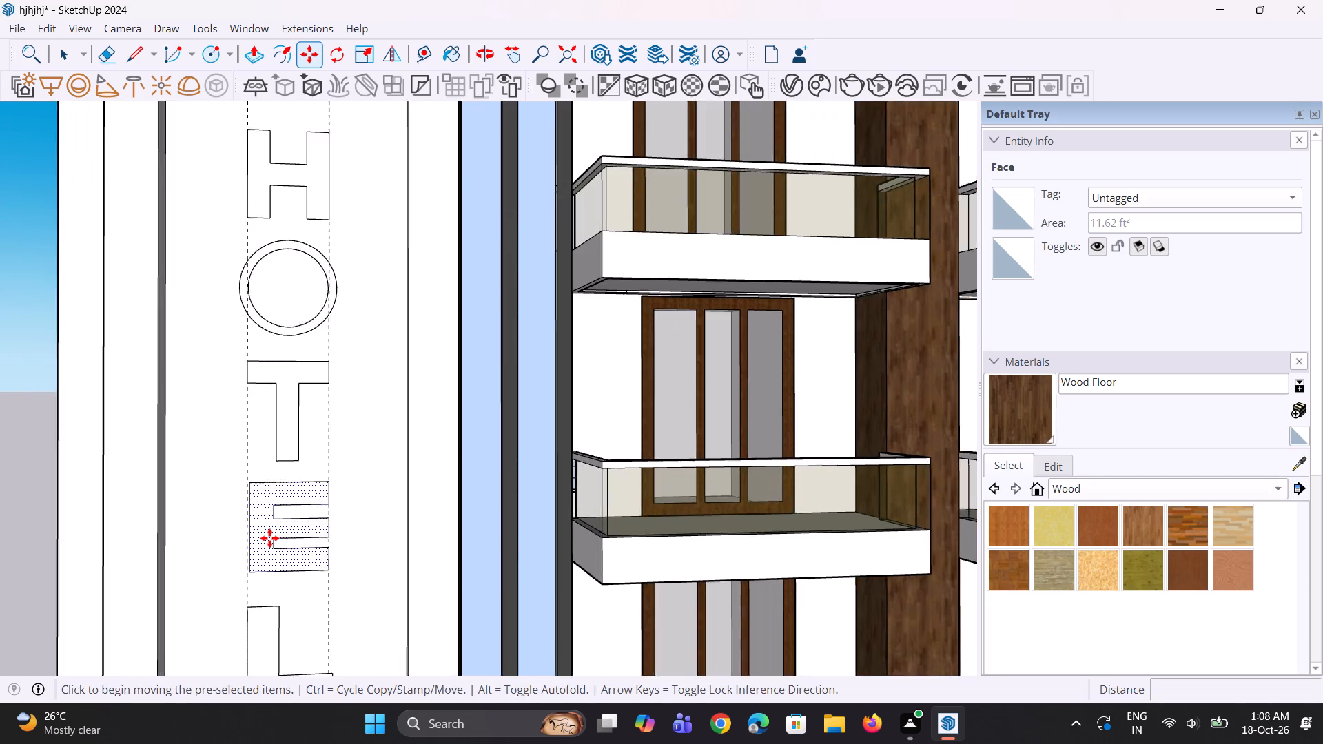
pyautogui.scroll(1, 269, 538)
pyautogui.click(270, 538)
pyautogui.click(271, 550)
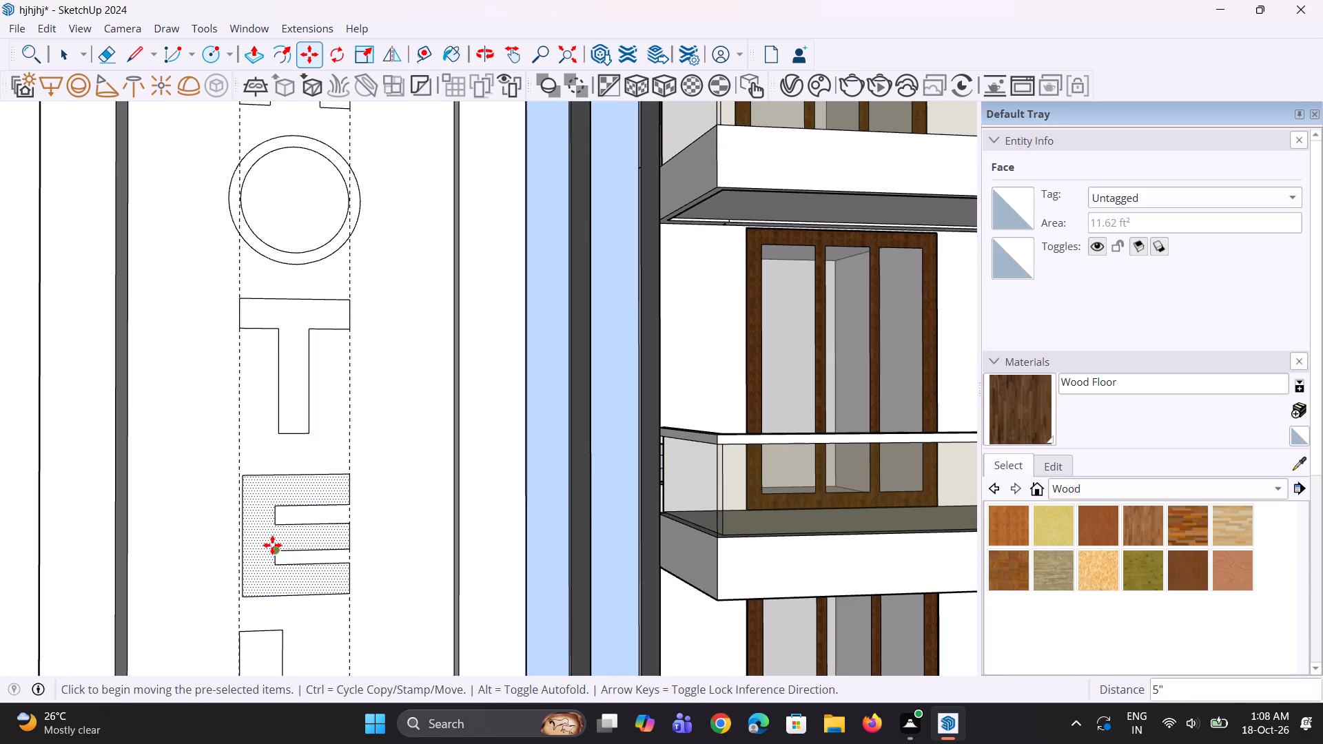
pyautogui.scroll(-10, 272, 545)
pyautogui.press('space')
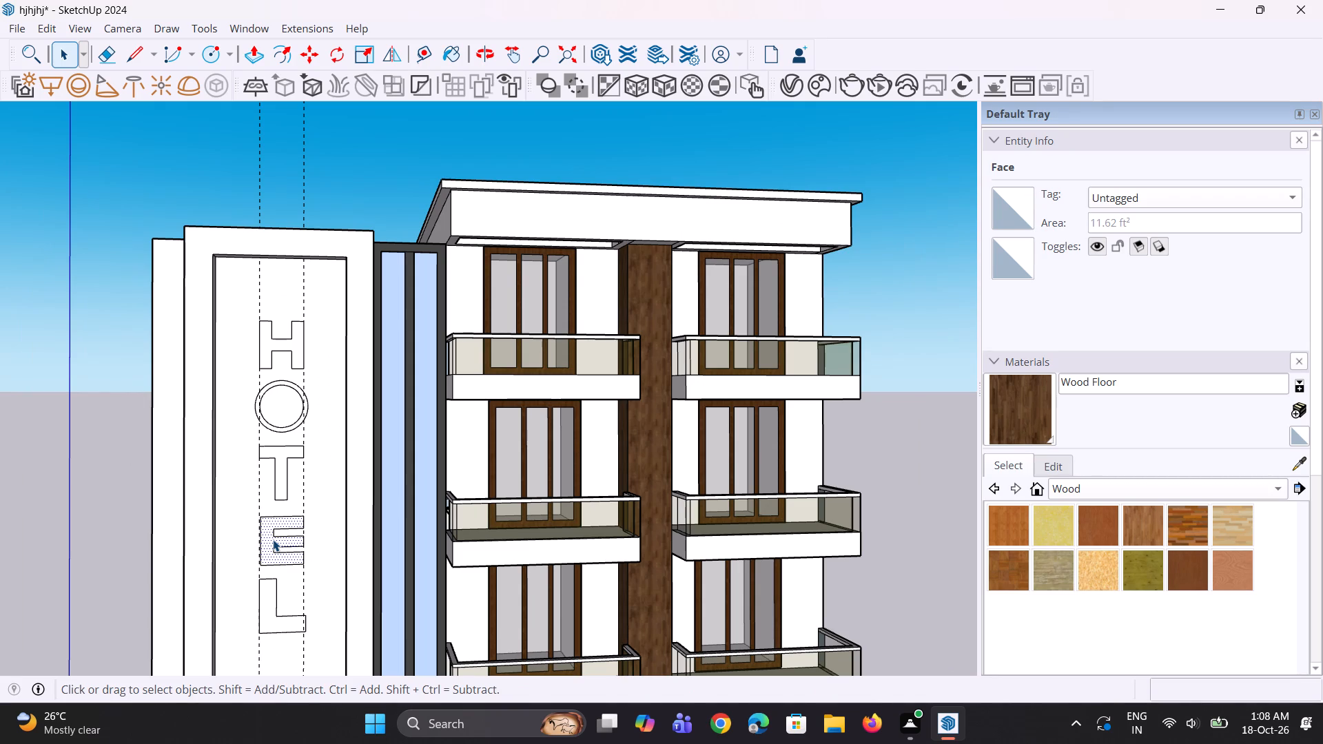
pyautogui.scroll(-5, 225, 453)
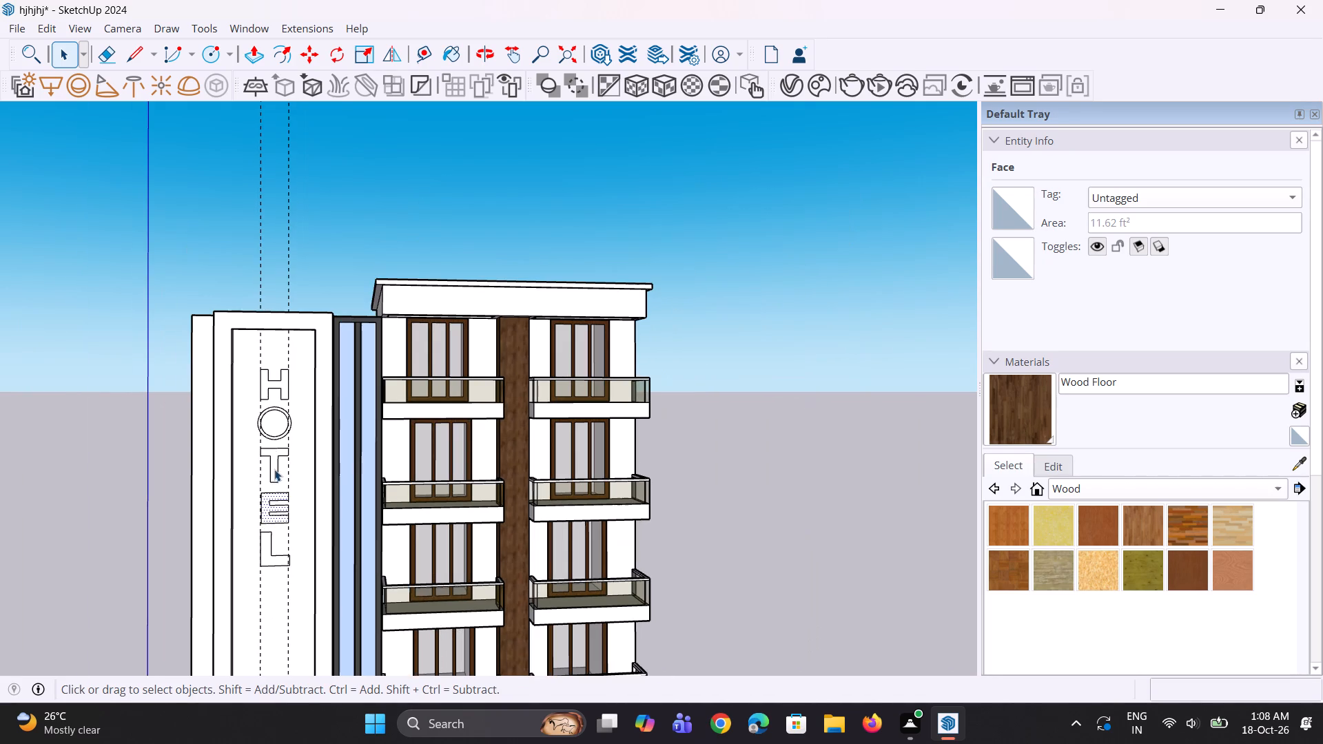
pyautogui.press('space')
pyautogui.press('space')
pyautogui.click(152, 492)
# Move the T slightly up toward the O to tighten the gap between them.
pyautogui.scroll(9, 254, 563)
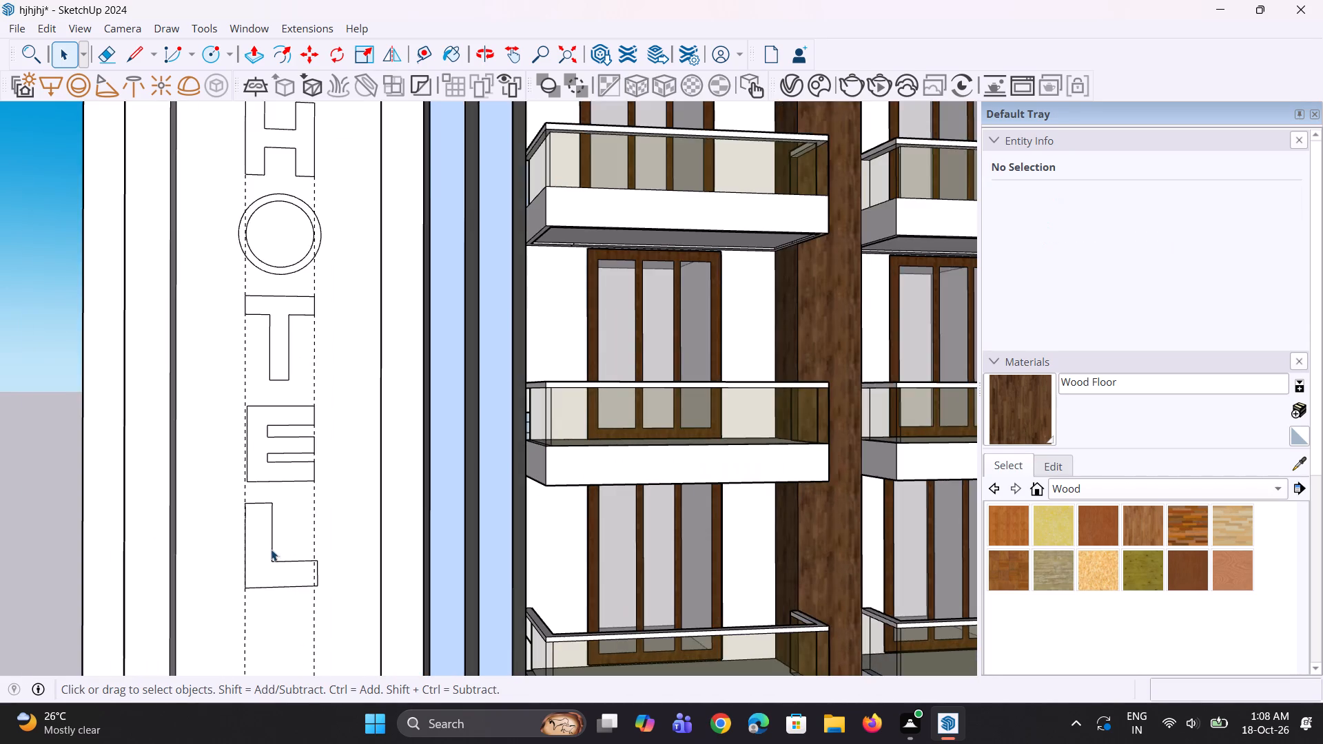
pyautogui.scroll(-5, 267, 525)
pyautogui.scroll(2, 271, 339)
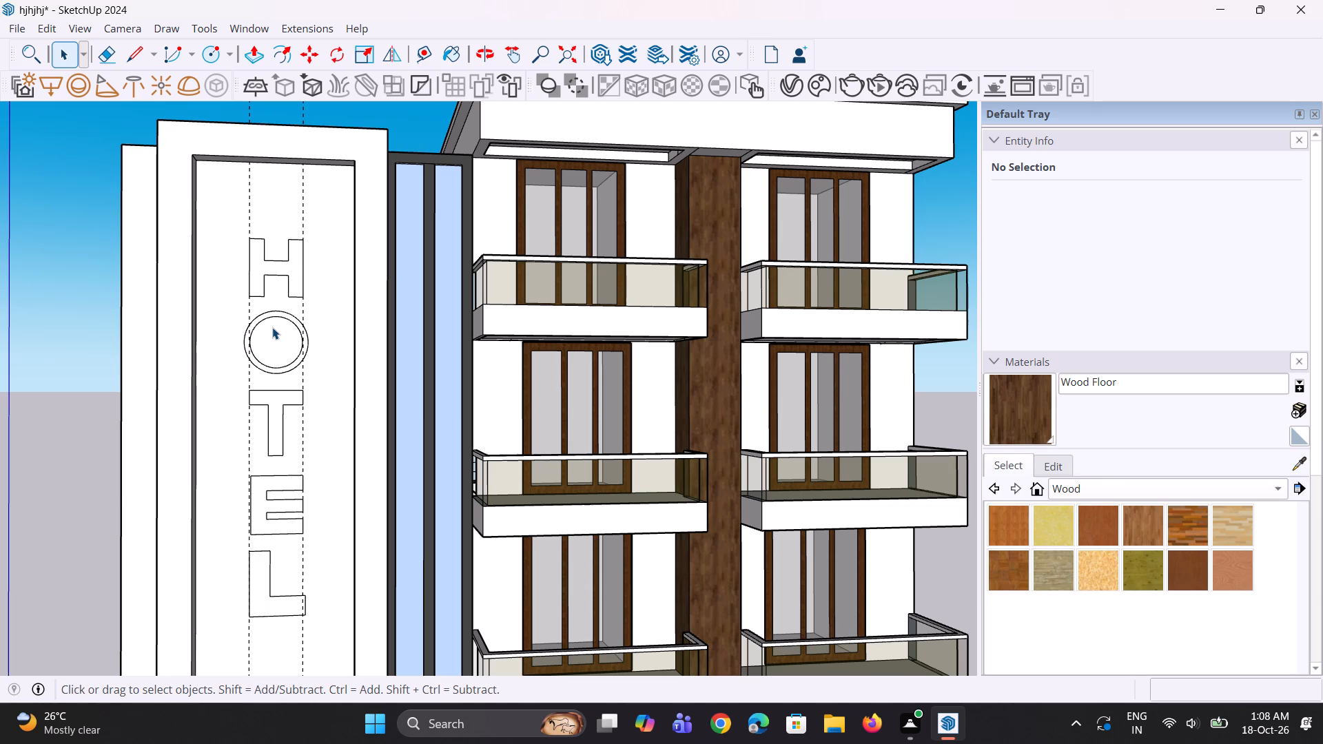
pyautogui.scroll(3, 296, 389)
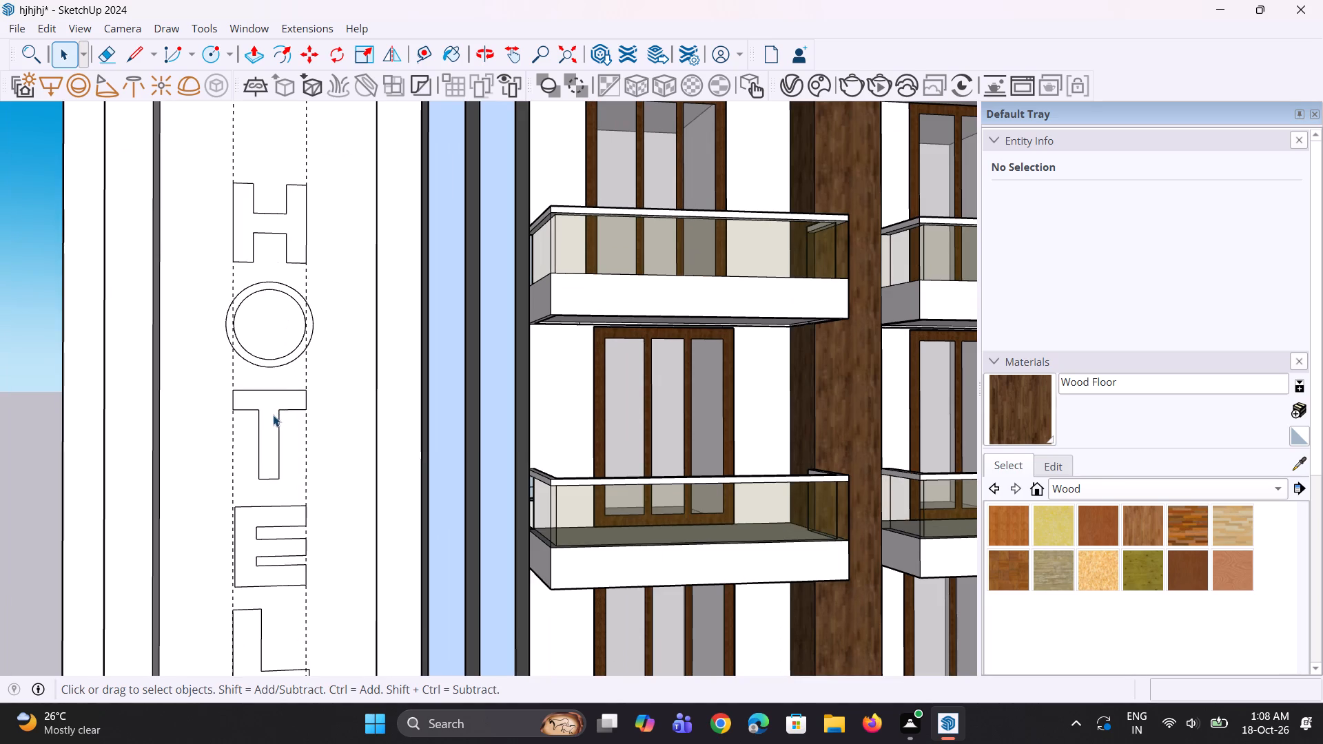
pyautogui.click(273, 415)
pyautogui.scroll(2, 265, 457)
pyautogui.press('m')
pyautogui.scroll(2, 266, 458)
pyautogui.click(277, 447)
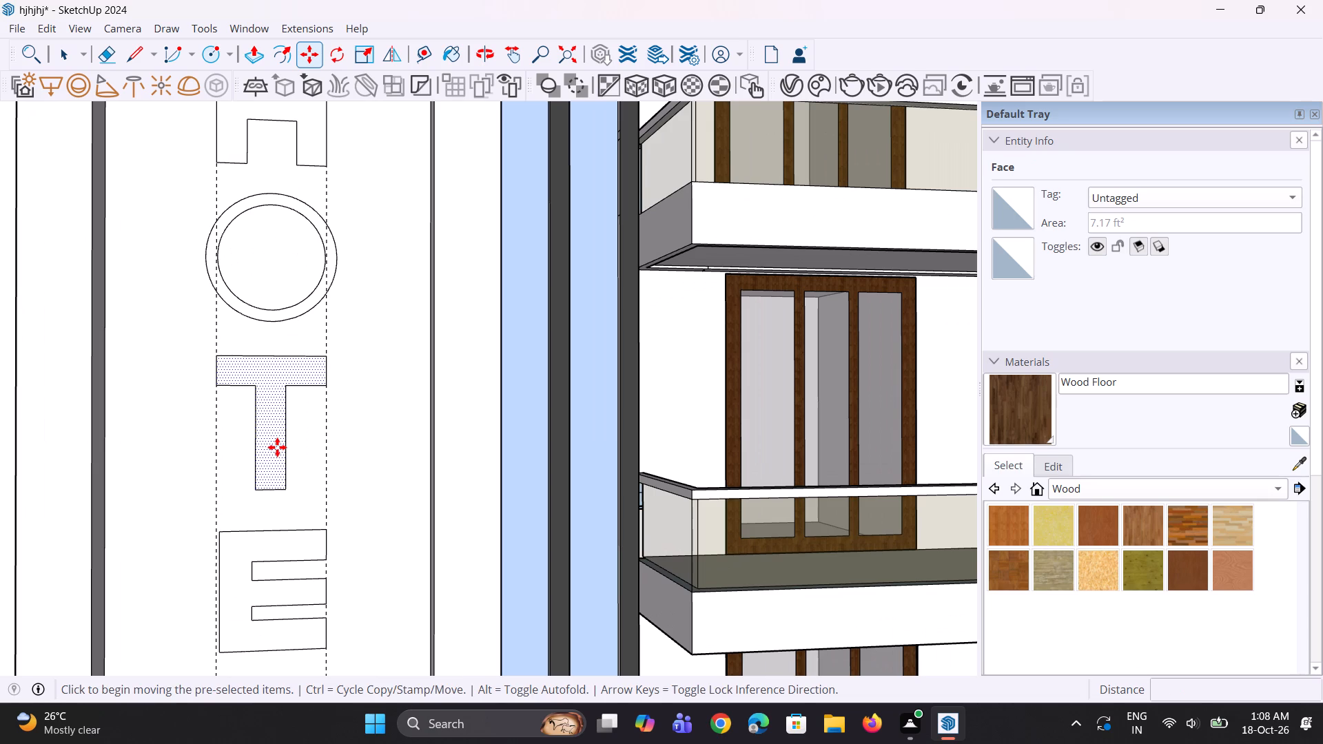
pyautogui.click(278, 436)
pyautogui.press('space')
# Move the E straight up by about 7 1/8" toward the T.
pyautogui.scroll(-2, 300, 420)
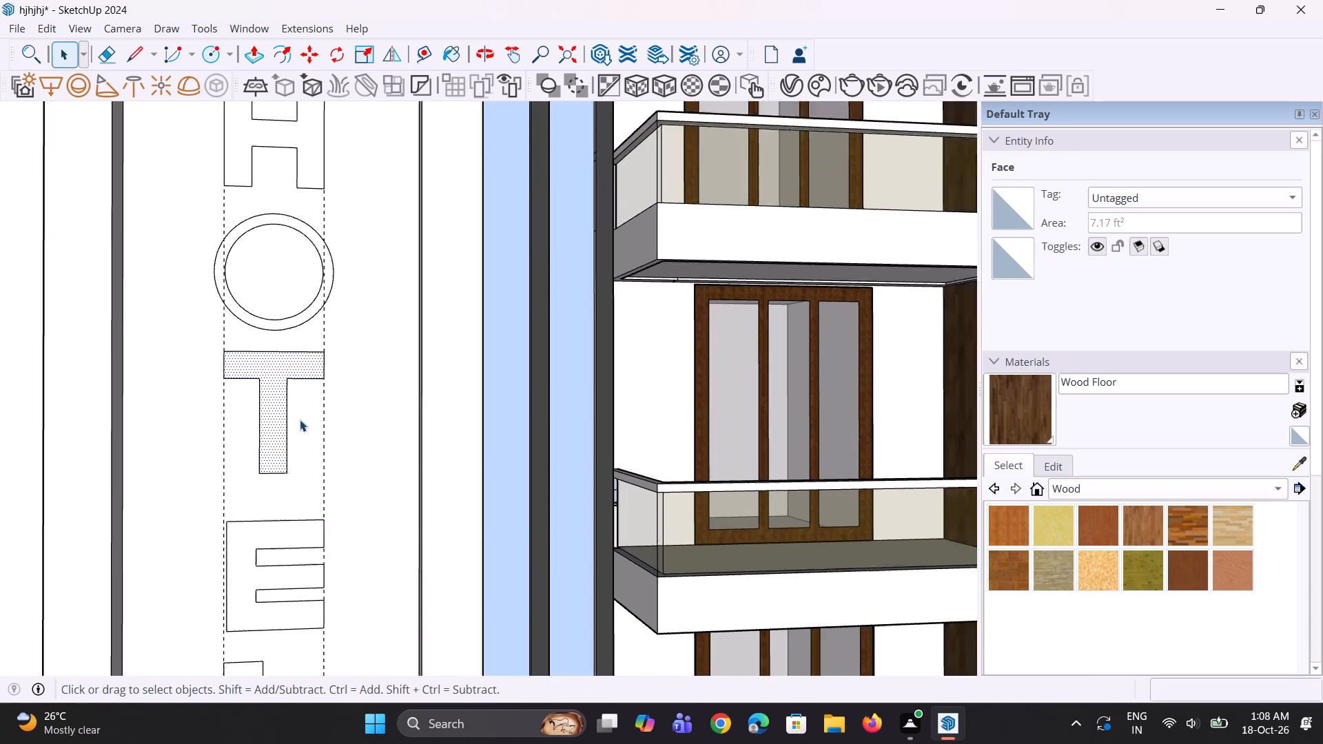
pyautogui.scroll(-8, 300, 420)
pyautogui.scroll(3, 283, 495)
pyautogui.click(277, 477)
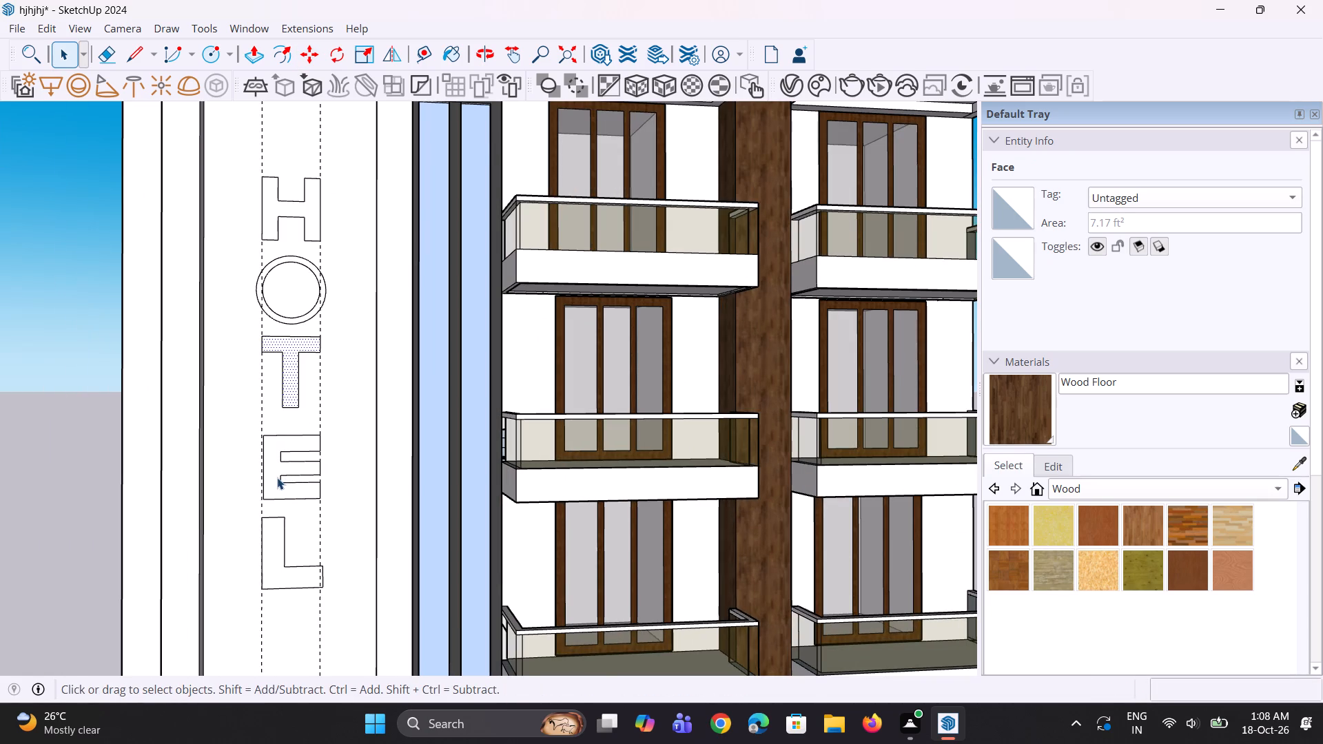
pyautogui.scroll(6, 277, 479)
pyautogui.press('m')
pyautogui.click(278, 479)
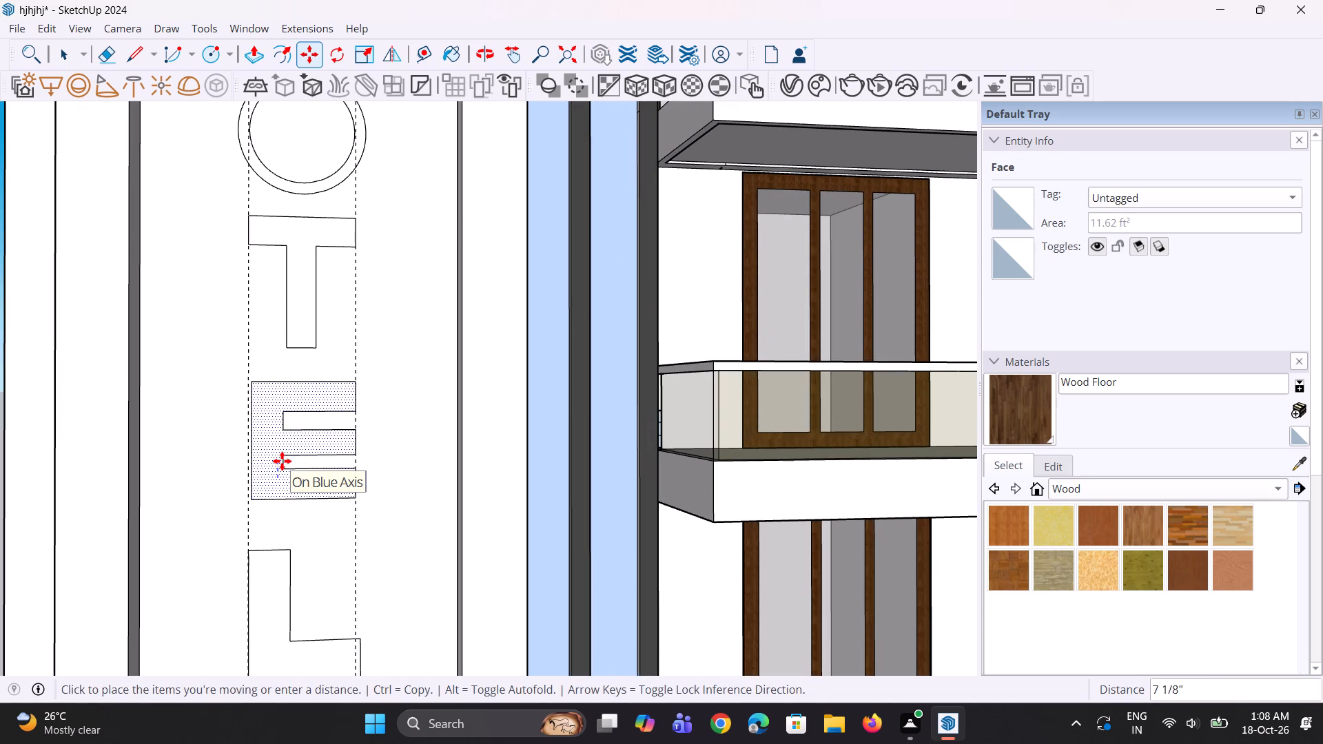
pyautogui.click(282, 459)
pyautogui.scroll(-6, 302, 417)
pyautogui.press('space')
pyautogui.press('space')
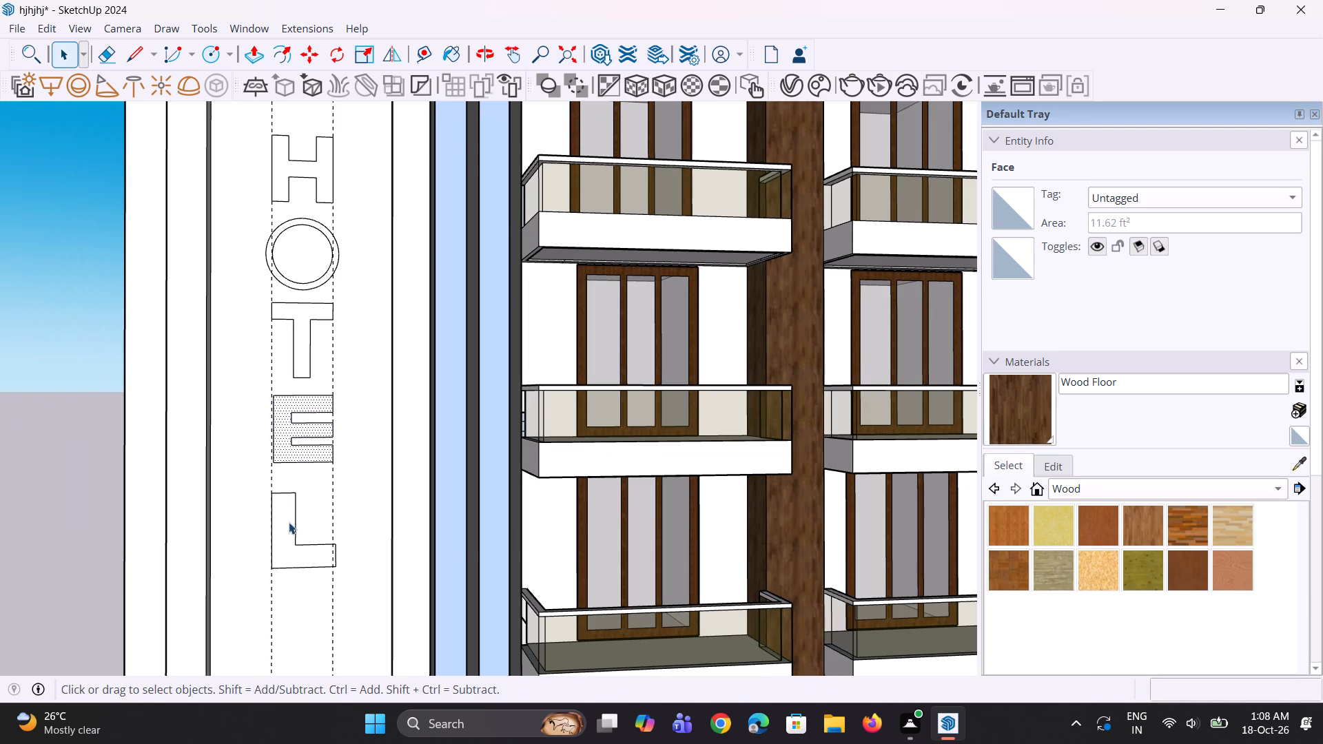
# Move the L straight up by 11 3/8" toward the E and clear the selection.
pyautogui.click(289, 526)
pyautogui.scroll(5, 282, 556)
pyautogui.press('m')
pyautogui.click(282, 556)
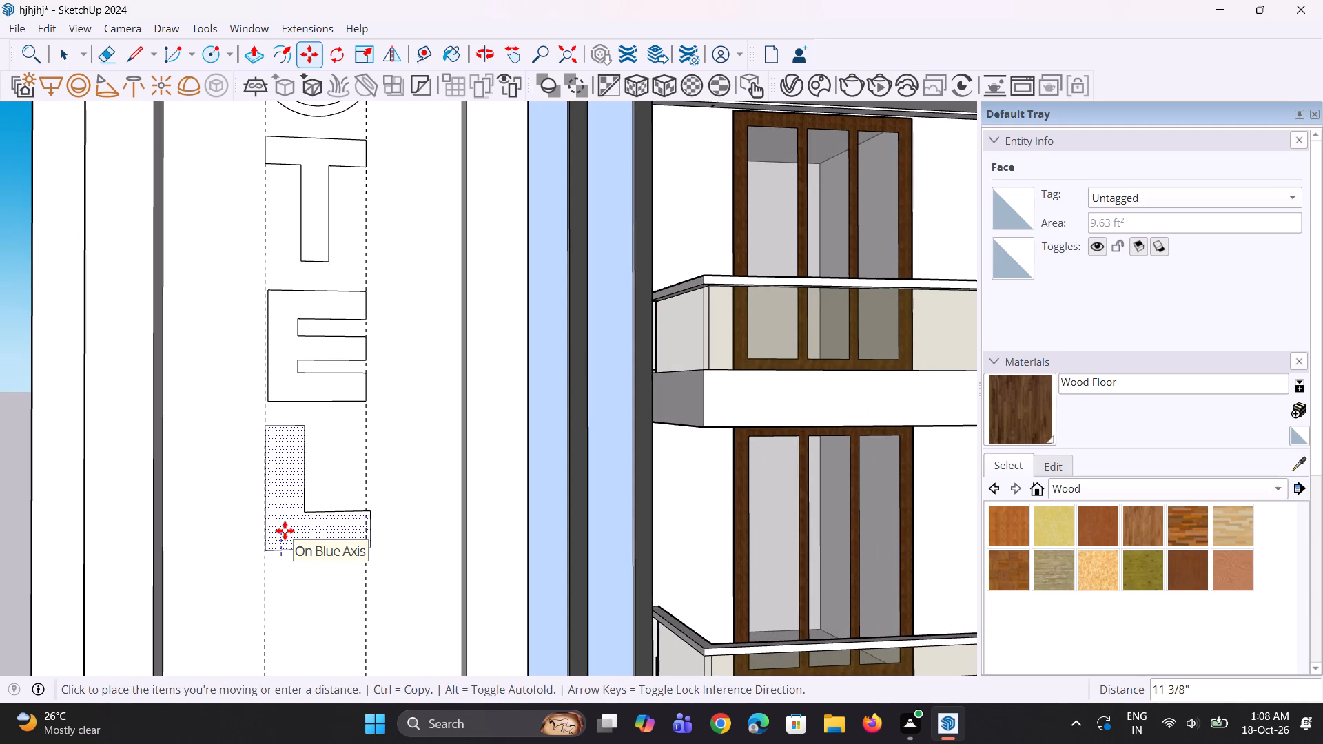
pyautogui.click(285, 530)
pyautogui.scroll(-15, 379, 506)
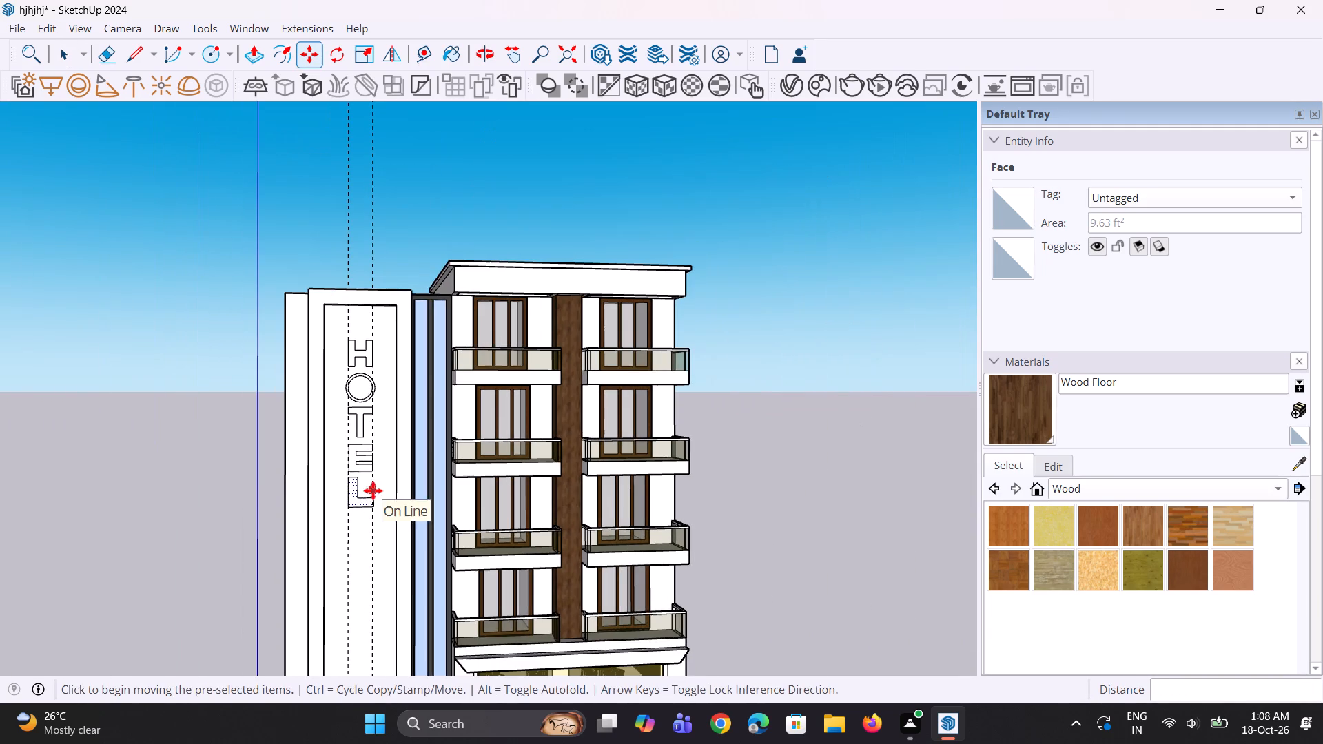
pyautogui.press('space')
pyautogui.click(207, 476)
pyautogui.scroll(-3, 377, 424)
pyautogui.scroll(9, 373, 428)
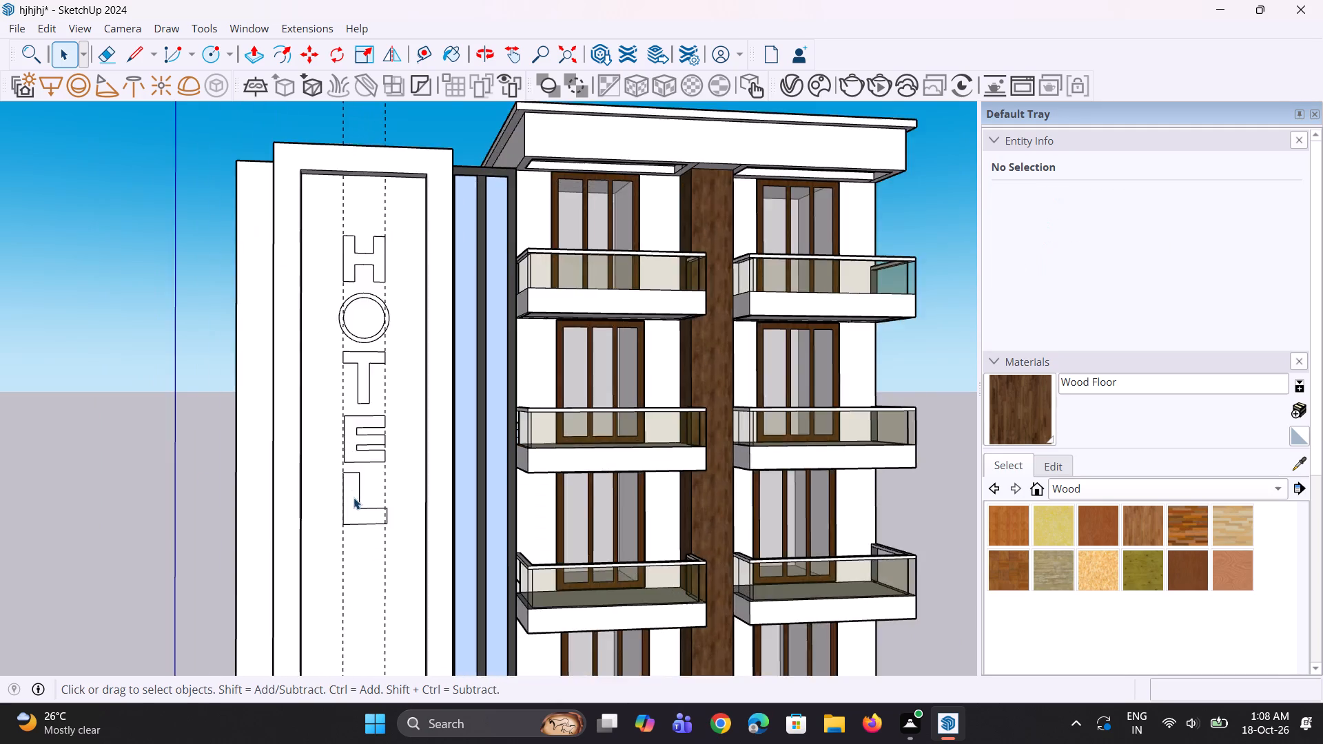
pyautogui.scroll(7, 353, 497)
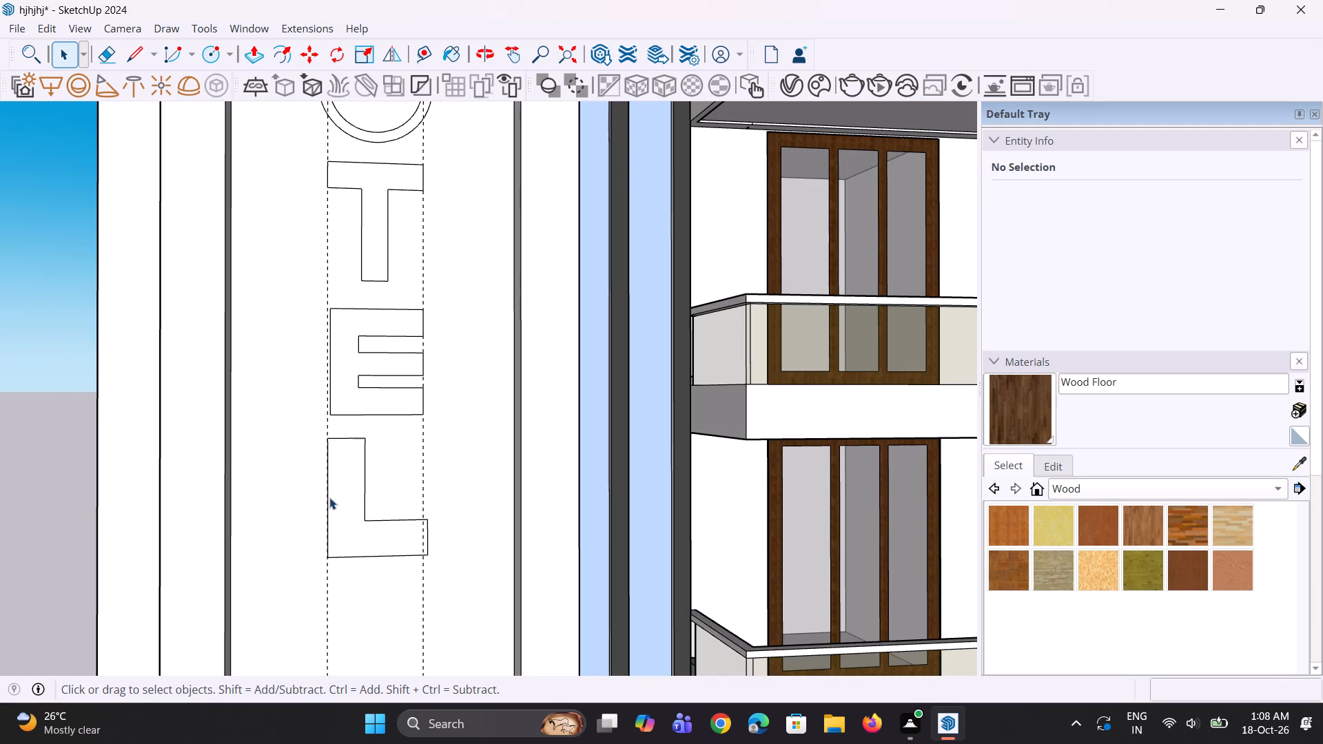
# Move both segments of the L's outer vertical edge slightly inward from the width guide to narrow its stem.
pyautogui.click(329, 498)
pyautogui.scroll(2, 331, 534)
pyautogui.press('m')
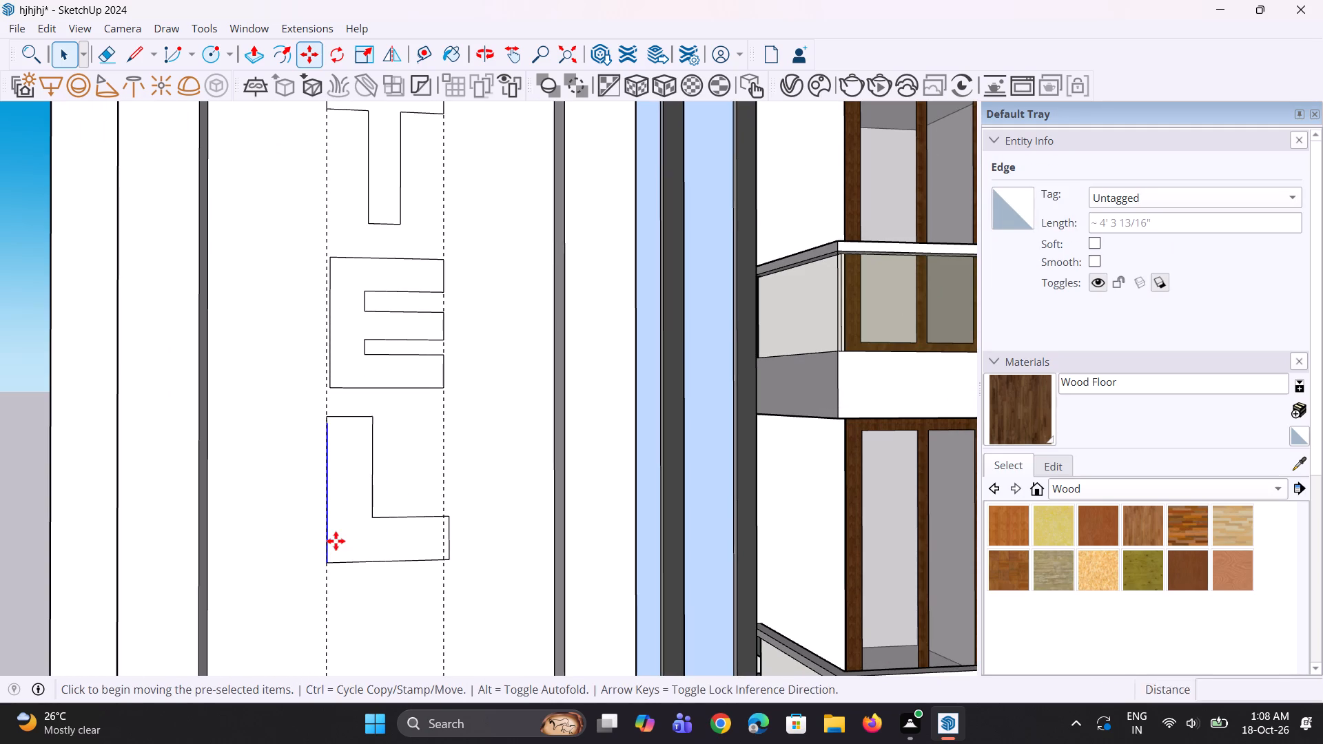
pyautogui.click(325, 561)
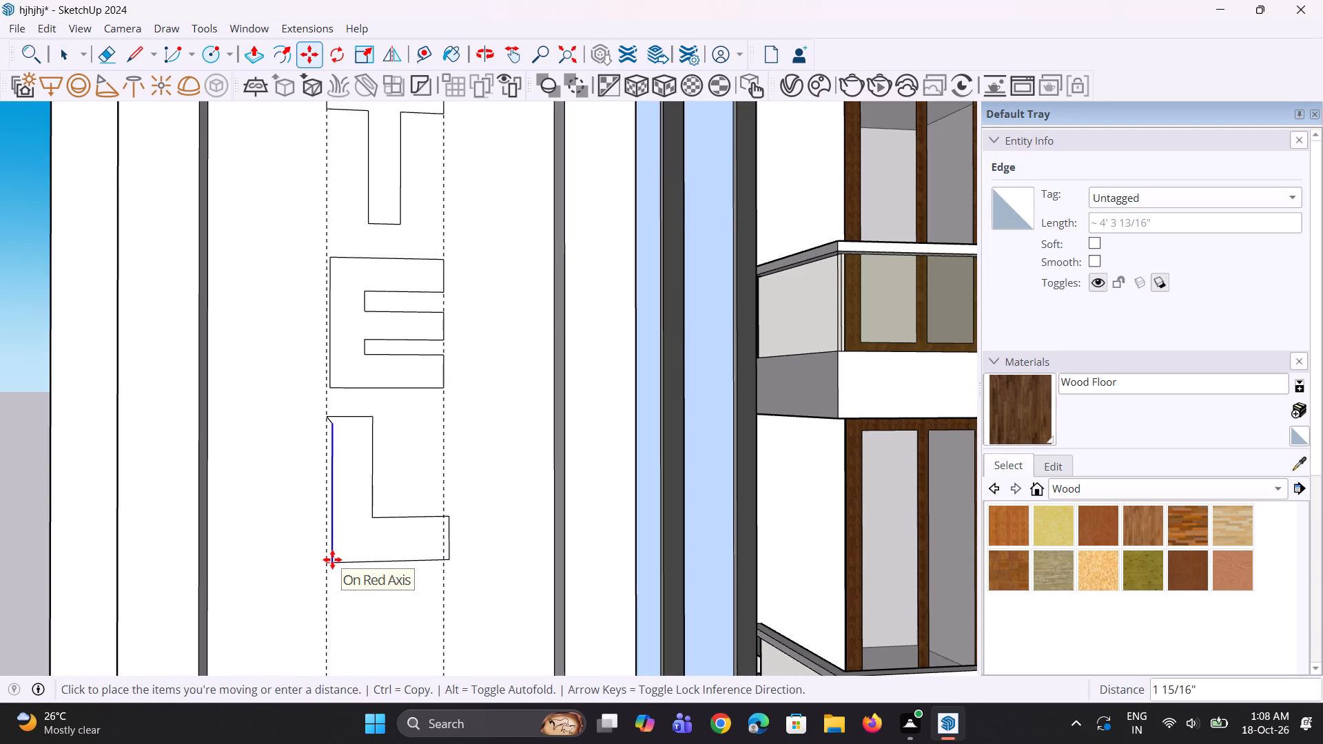
pyautogui.press('Escape')
pyautogui.scroll(9, 329, 437)
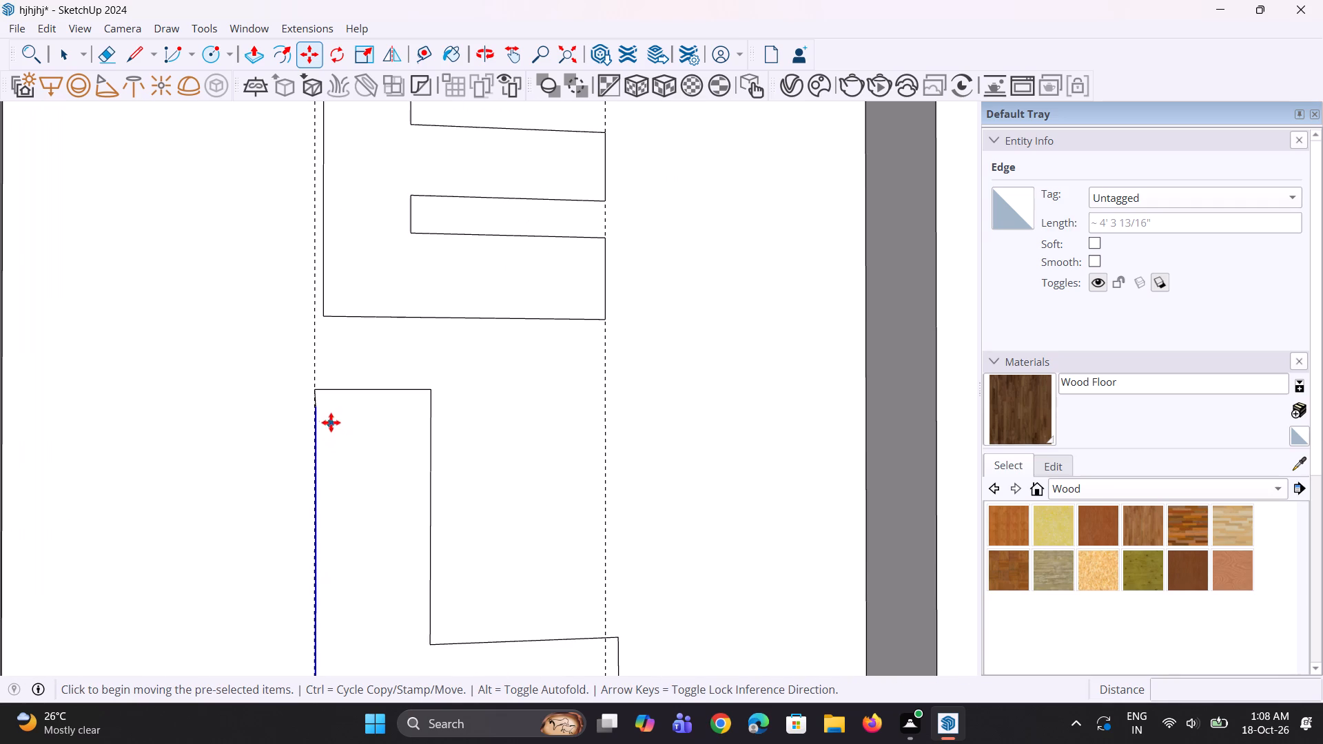
pyautogui.press('v')
pyautogui.press('space')
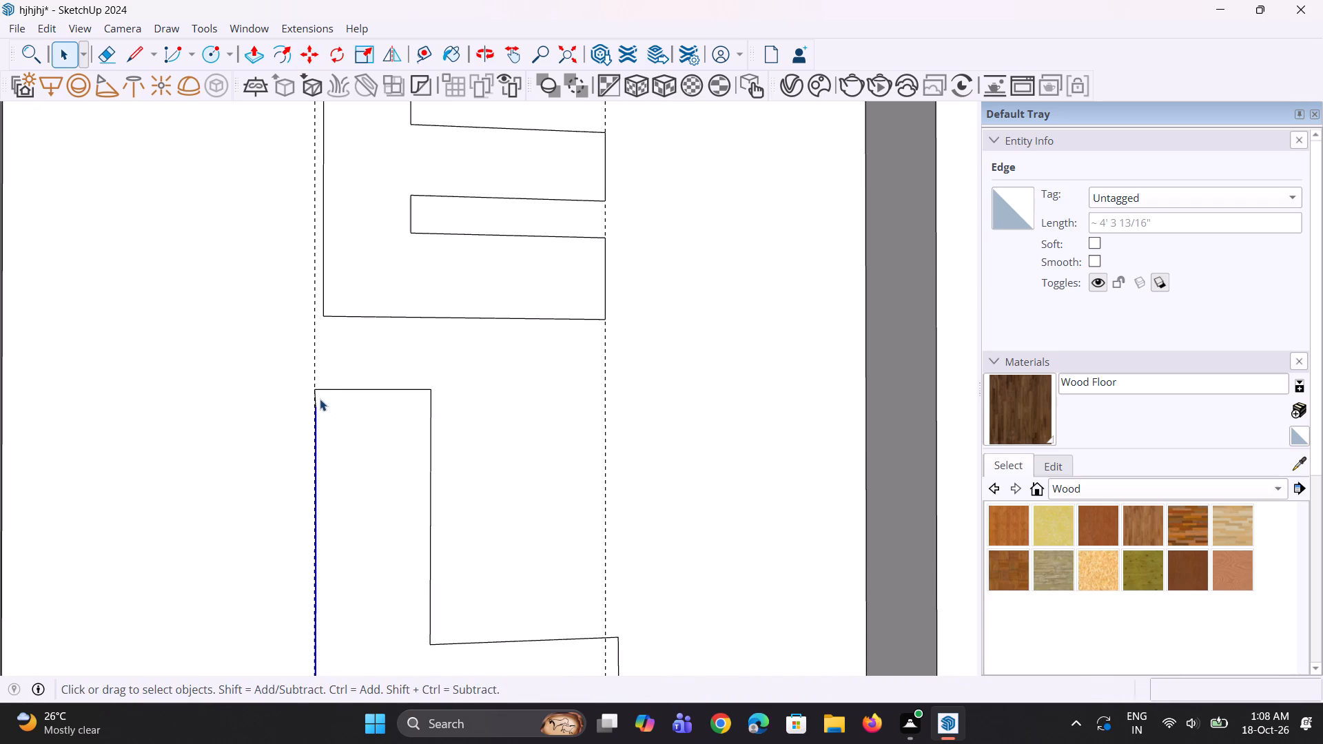
pyautogui.keyDown('ctrl'); pyautogui.click(316, 398); pyautogui.keyUp('ctrl')
pyautogui.scroll(-10, 327, 386)
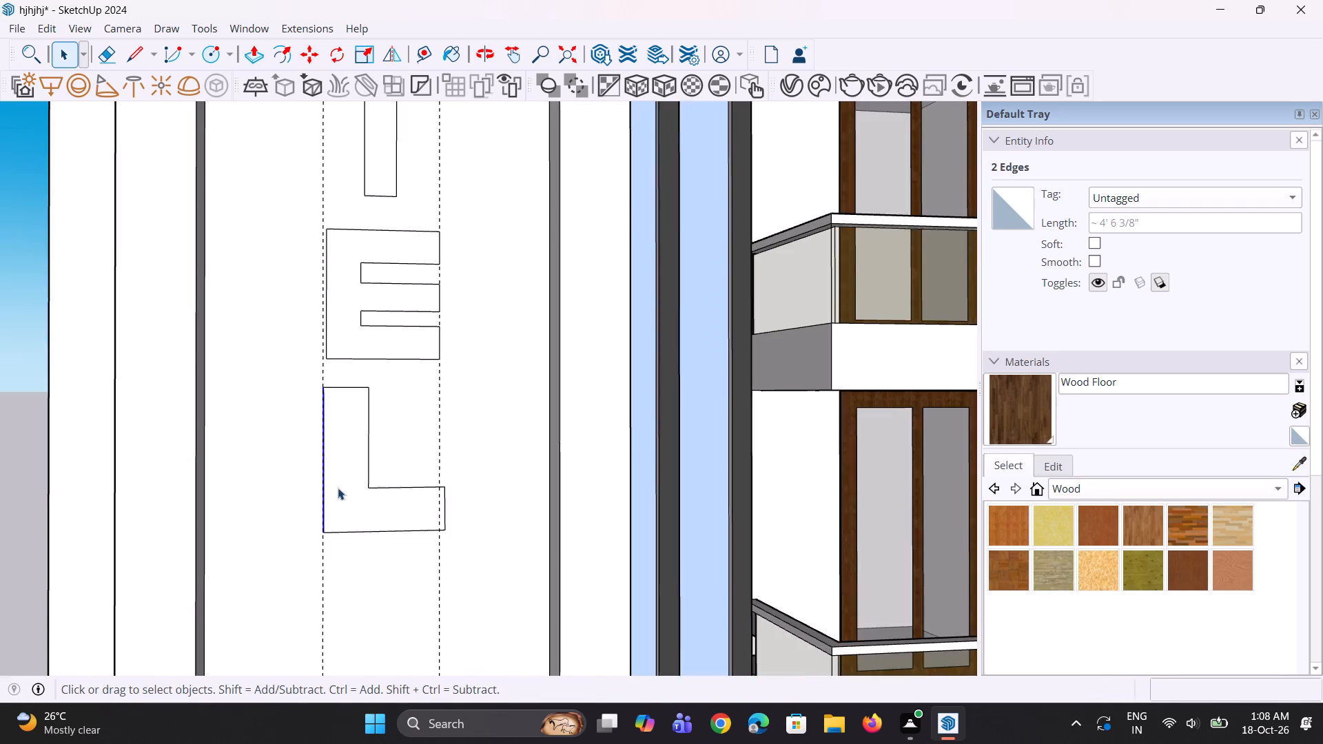
pyautogui.scroll(7, 330, 528)
pyautogui.press('m')
pyautogui.scroll(1, 322, 540)
pyautogui.click(322, 533)
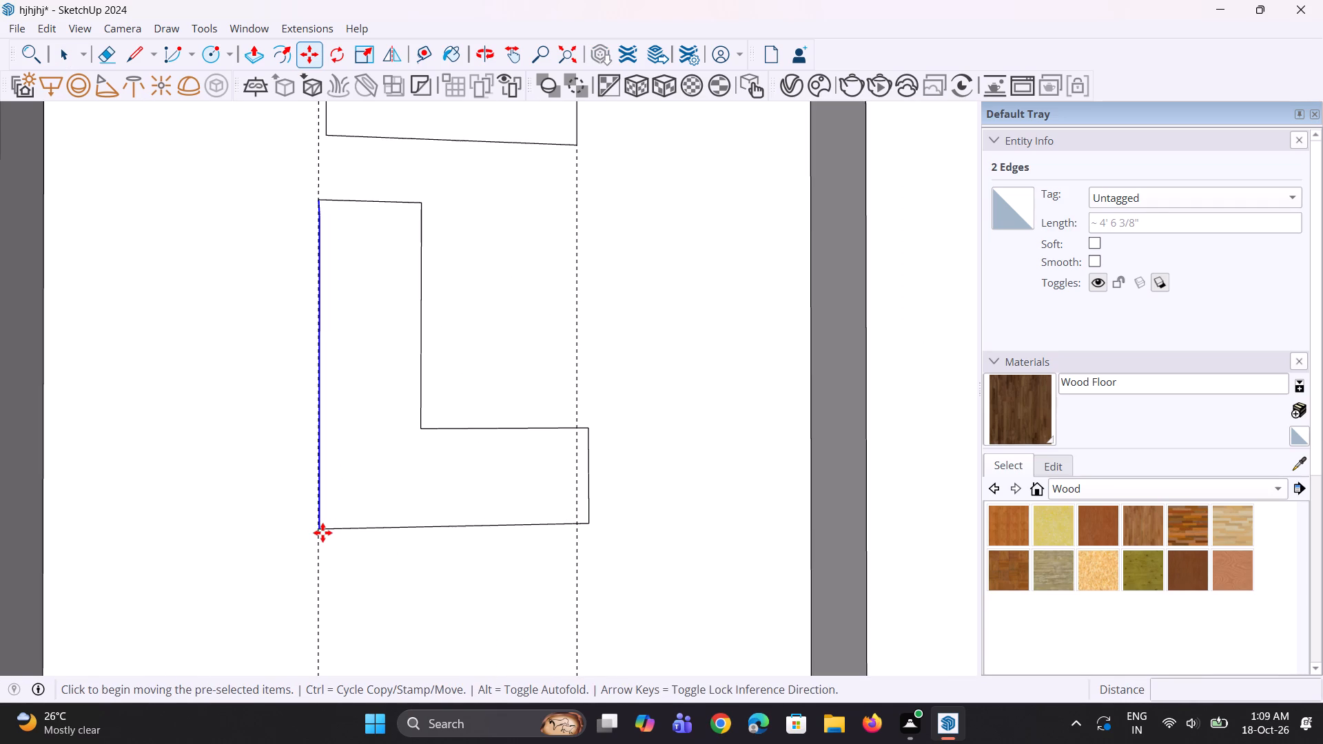
pyautogui.click(329, 532)
pyautogui.press('space')
pyautogui.press('space')
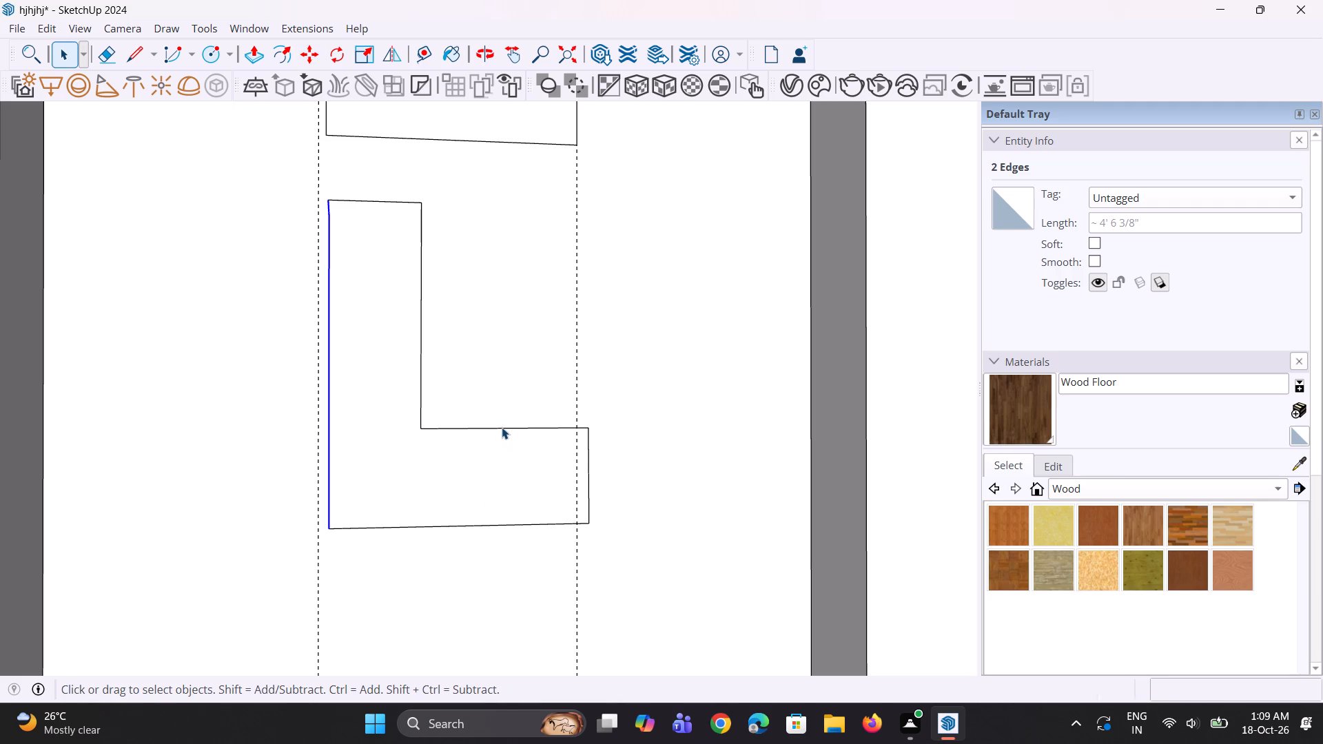
# Move the top edge of the L's foot down by about 2 5/16" to thin the foot, and clear the selection.
pyautogui.click(502, 429)
pyautogui.press('m')
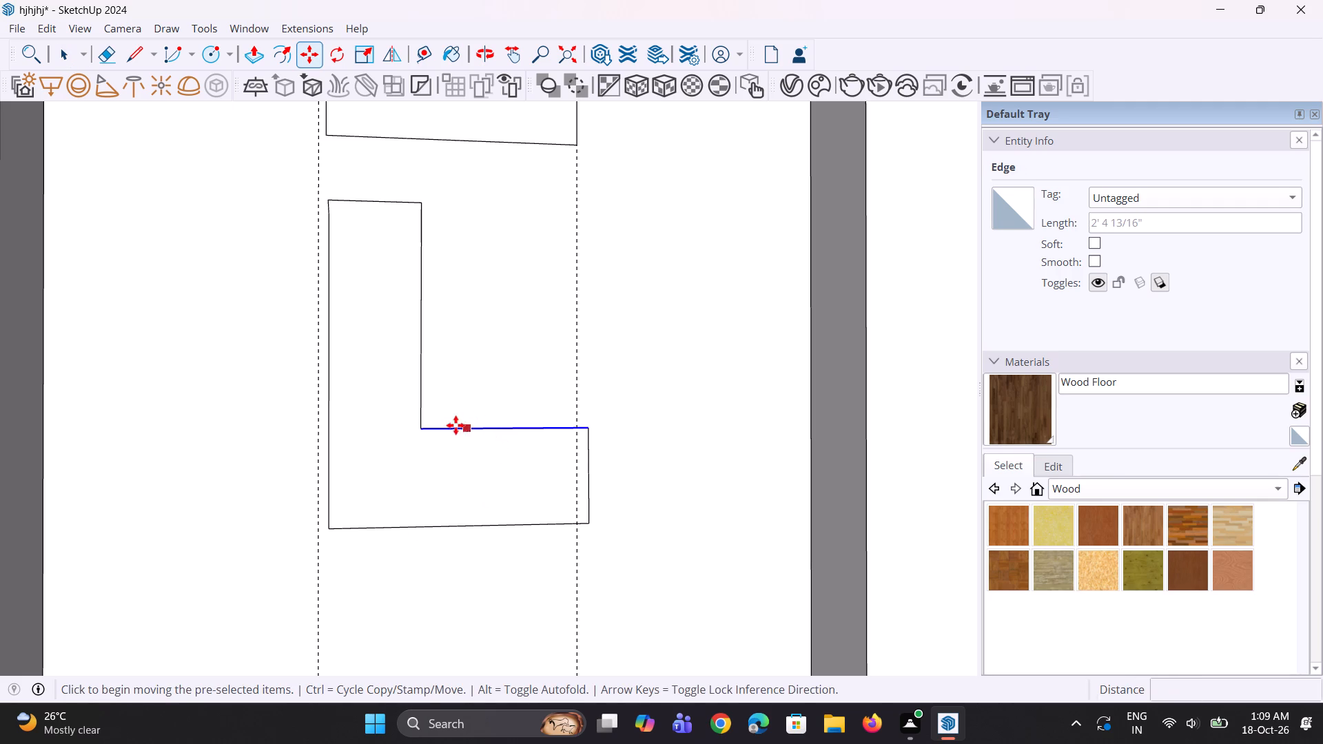
pyautogui.click(420, 432)
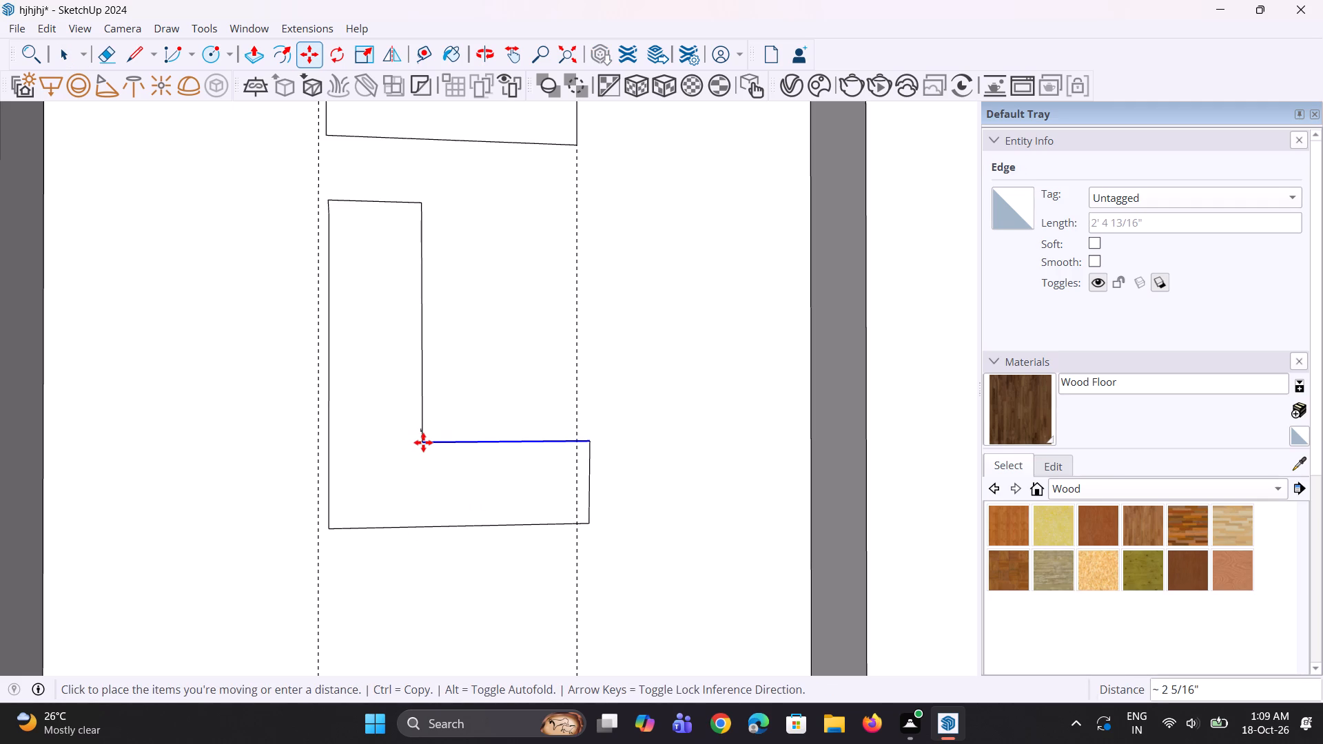
pyautogui.click(423, 442)
pyautogui.scroll(-6, 458, 494)
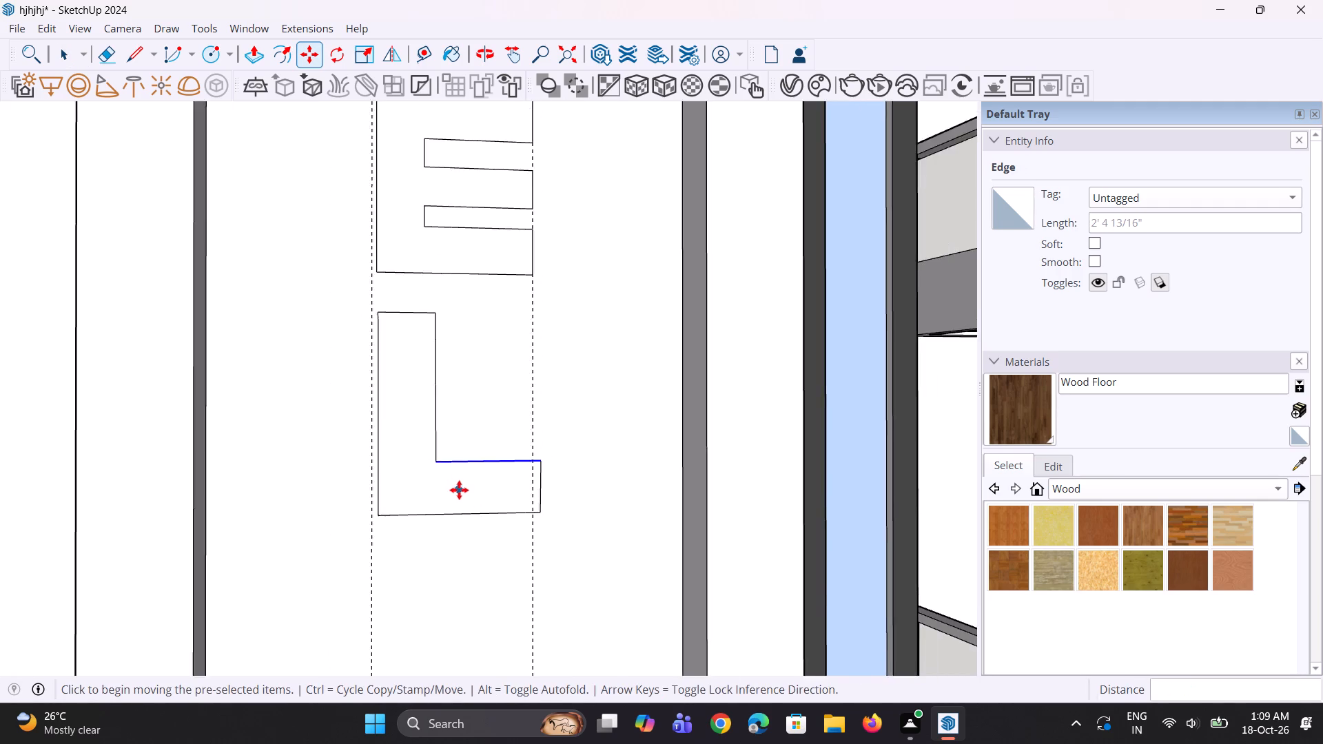
pyautogui.scroll(-5, 459, 490)
pyautogui.press('space')
pyautogui.press('space')
pyautogui.click(110, 445)
pyautogui.scroll(-4, 331, 504)
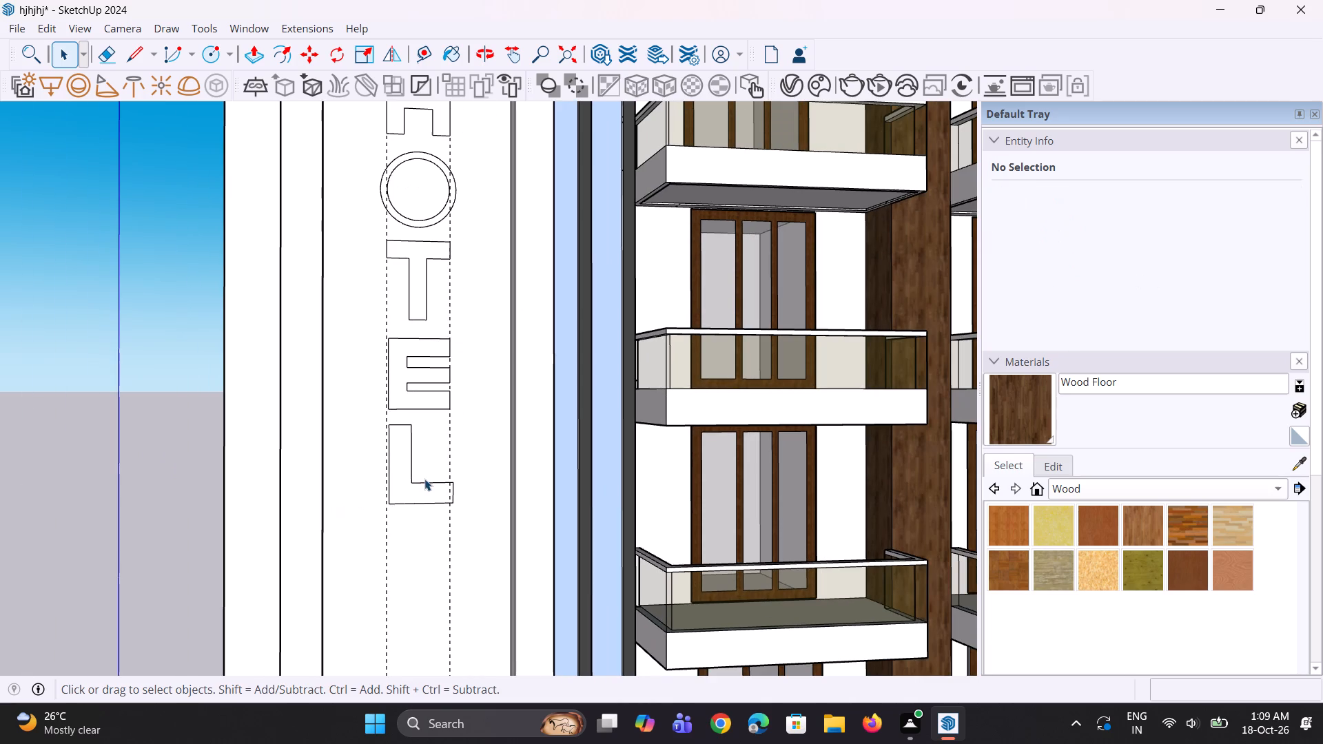
# Move the short end edge of the L's foot back onto the width guide and clear the selection.
pyautogui.click(415, 488)
pyautogui.scroll(5, 403, 490)
pyautogui.scroll(-5, 404, 481)
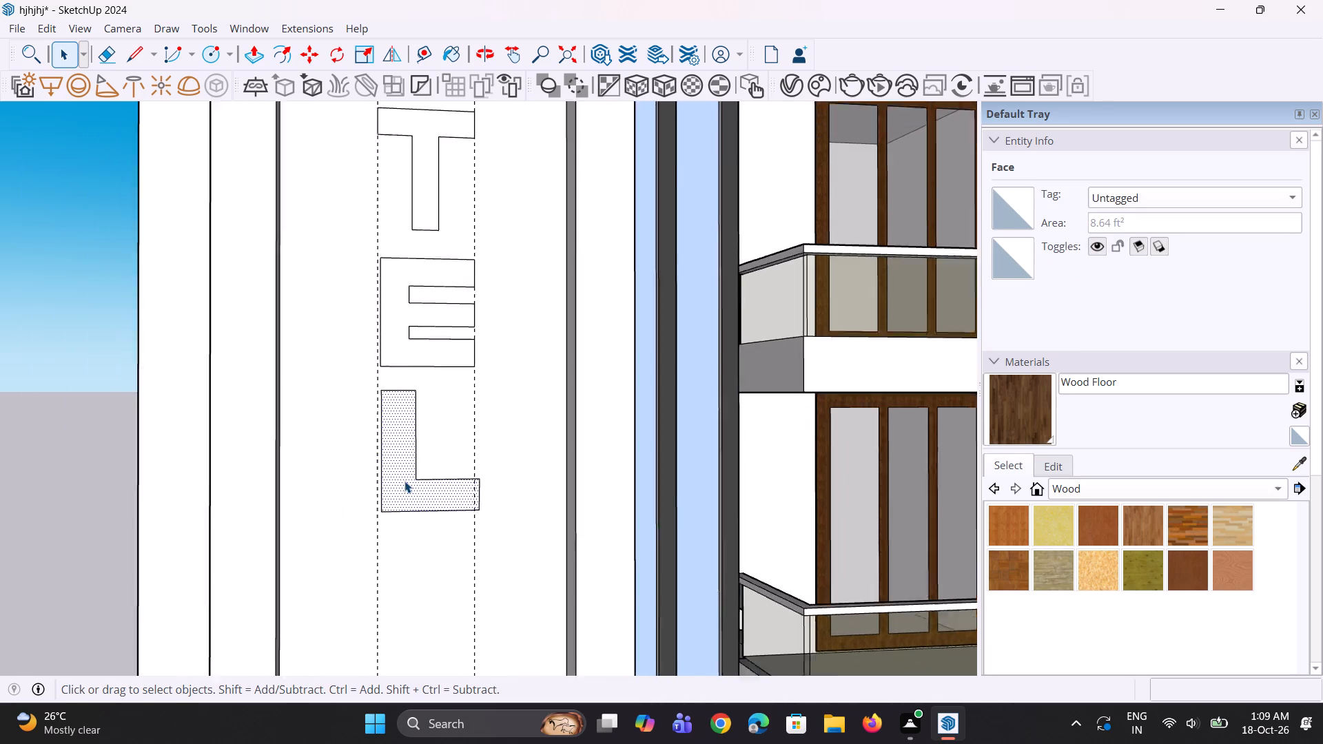
pyautogui.scroll(-5, 404, 481)
pyautogui.scroll(14, 462, 495)
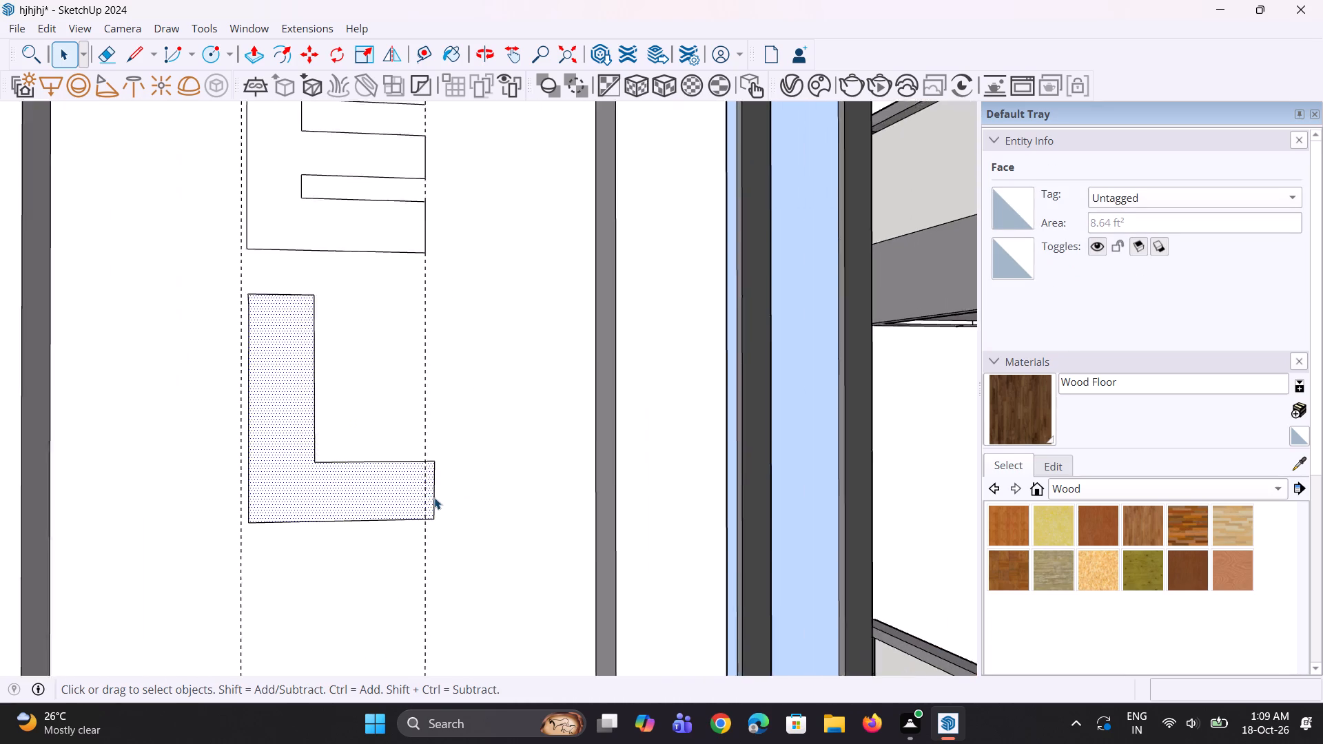
pyautogui.scroll(1, 434, 497)
pyautogui.click(435, 499)
pyautogui.press('m')
pyautogui.click(435, 524)
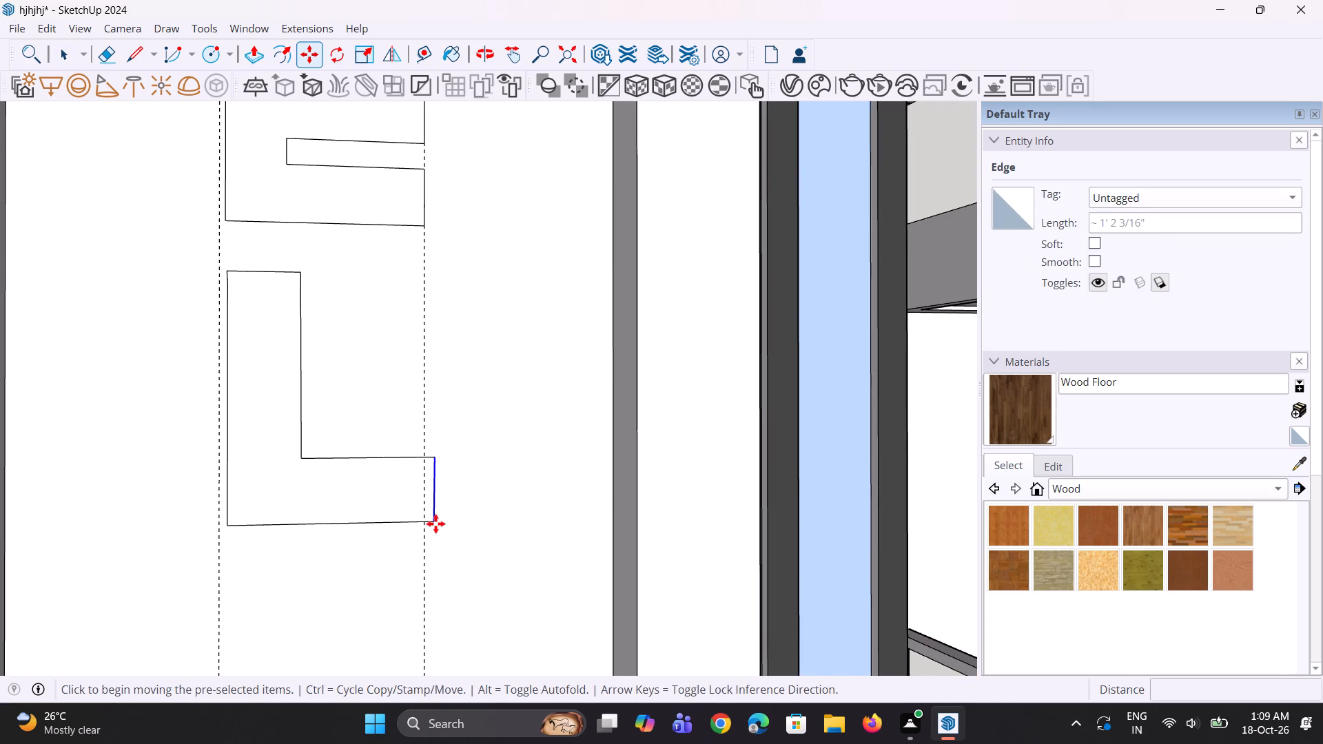
pyautogui.click(429, 526)
pyautogui.scroll(-11, 473, 520)
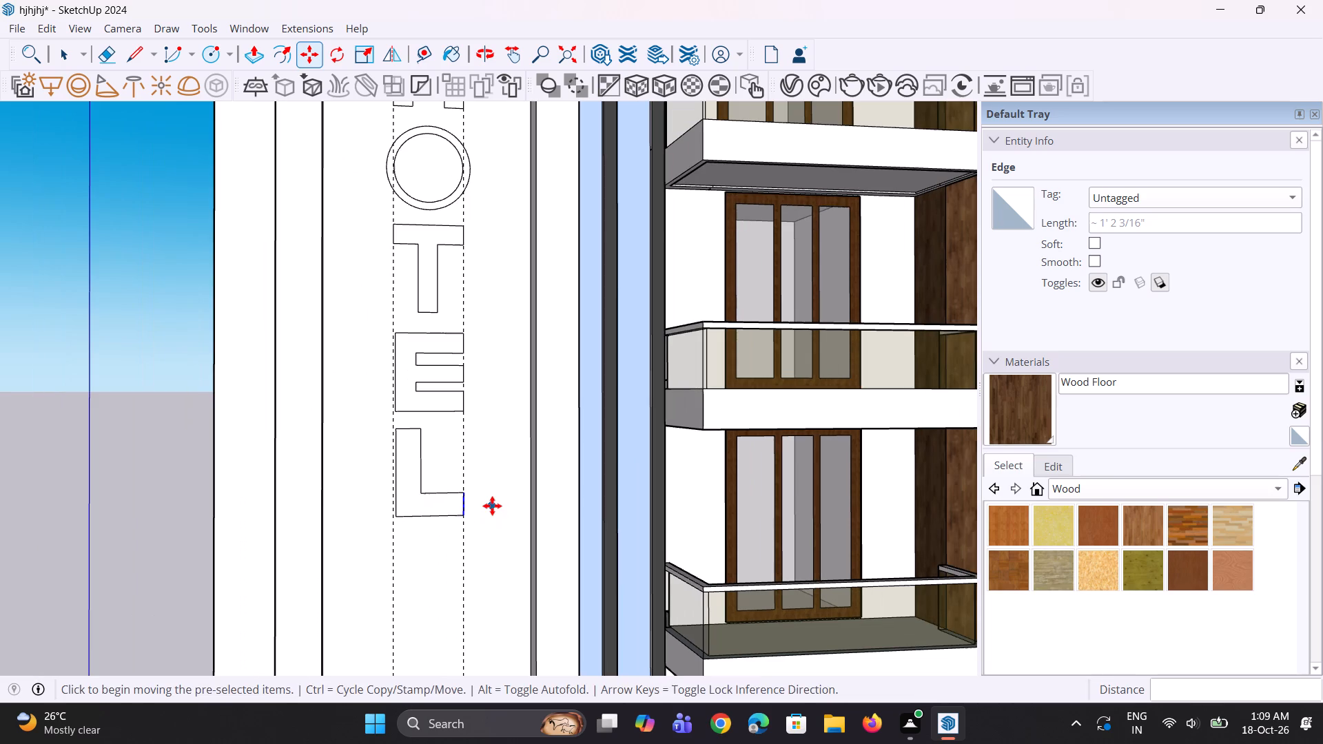
pyautogui.press('space')
pyautogui.press('space')
pyautogui.click(185, 479)
# Move the E straight up by about 3 13/16" toward the T.
pyautogui.scroll(-5, 345, 487)
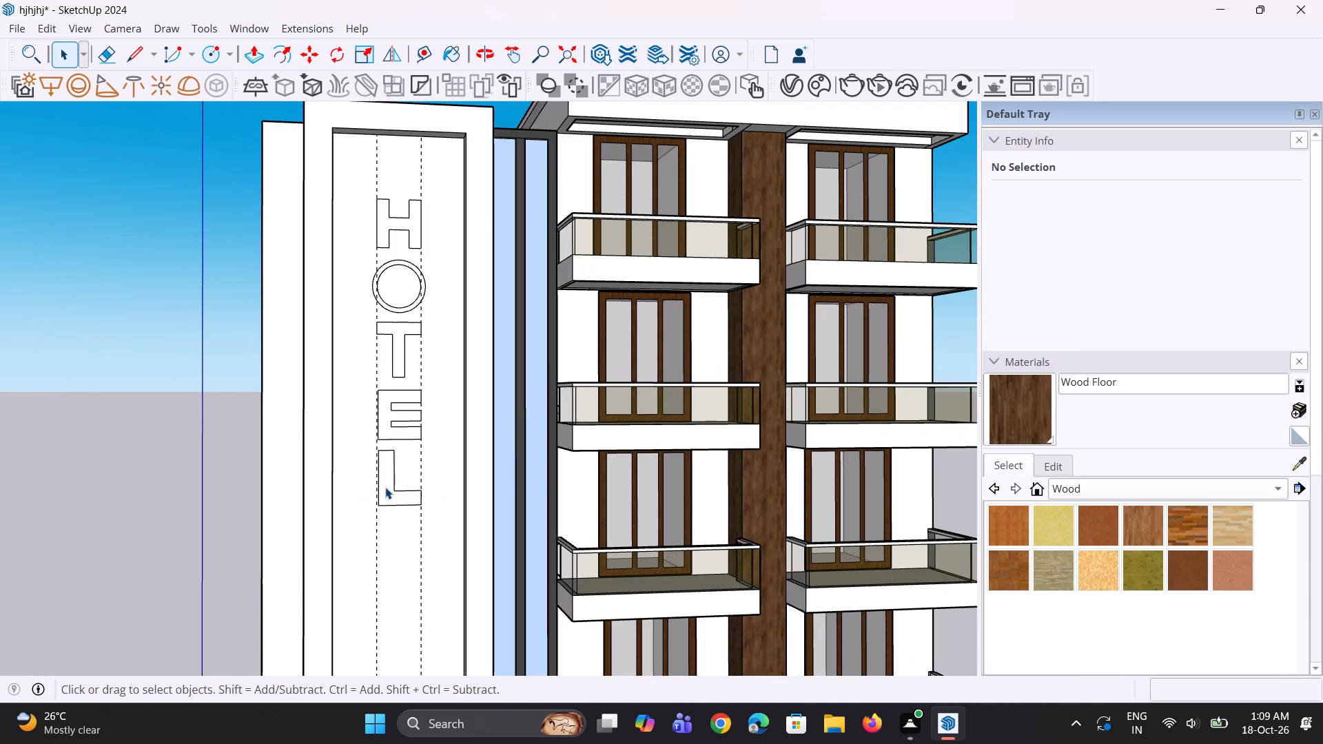
pyautogui.scroll(4, 387, 400)
pyautogui.click(385, 417)
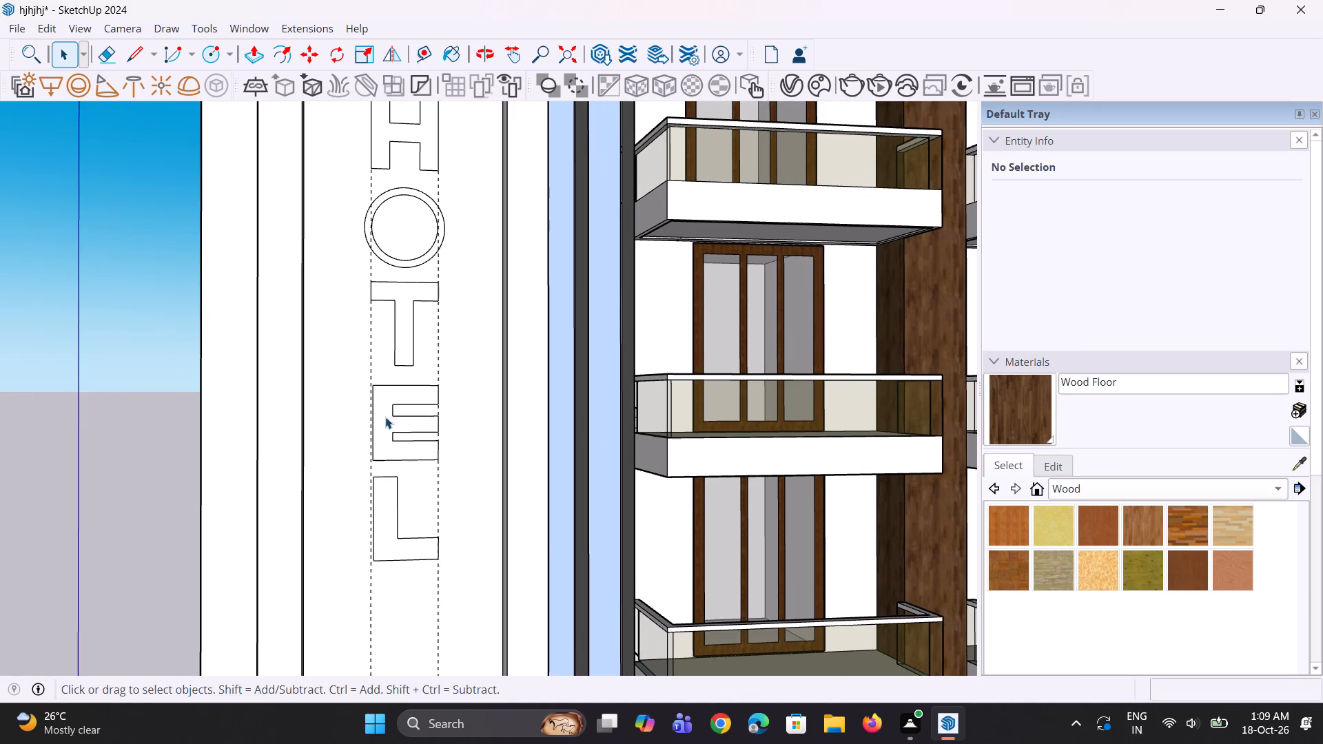
pyautogui.scroll(6, 386, 417)
pyautogui.press('m')
pyautogui.click(386, 417)
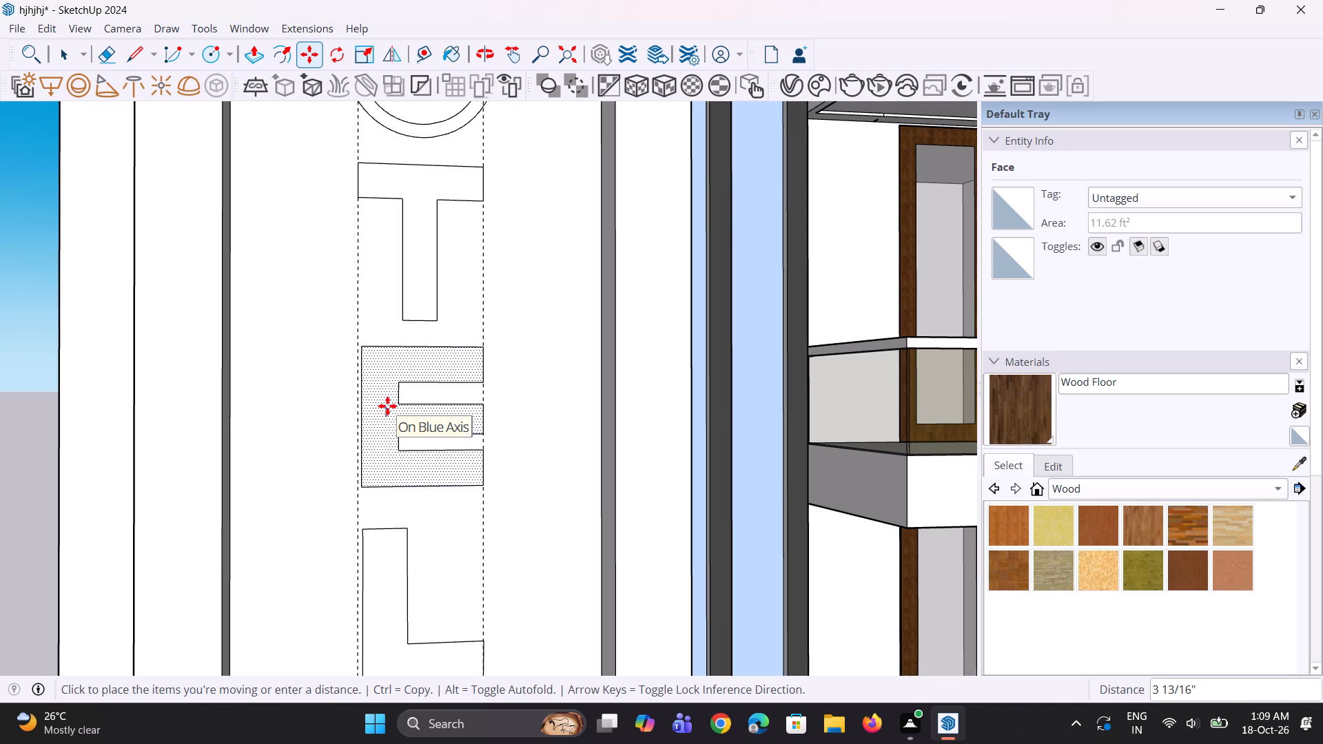
pyautogui.click(387, 406)
pyautogui.scroll(-5, 399, 411)
pyautogui.press('space')
pyautogui.press('space')
# Move the L straight up by about 6 3/16" toward the E and clear the selection.
pyautogui.click(389, 511)
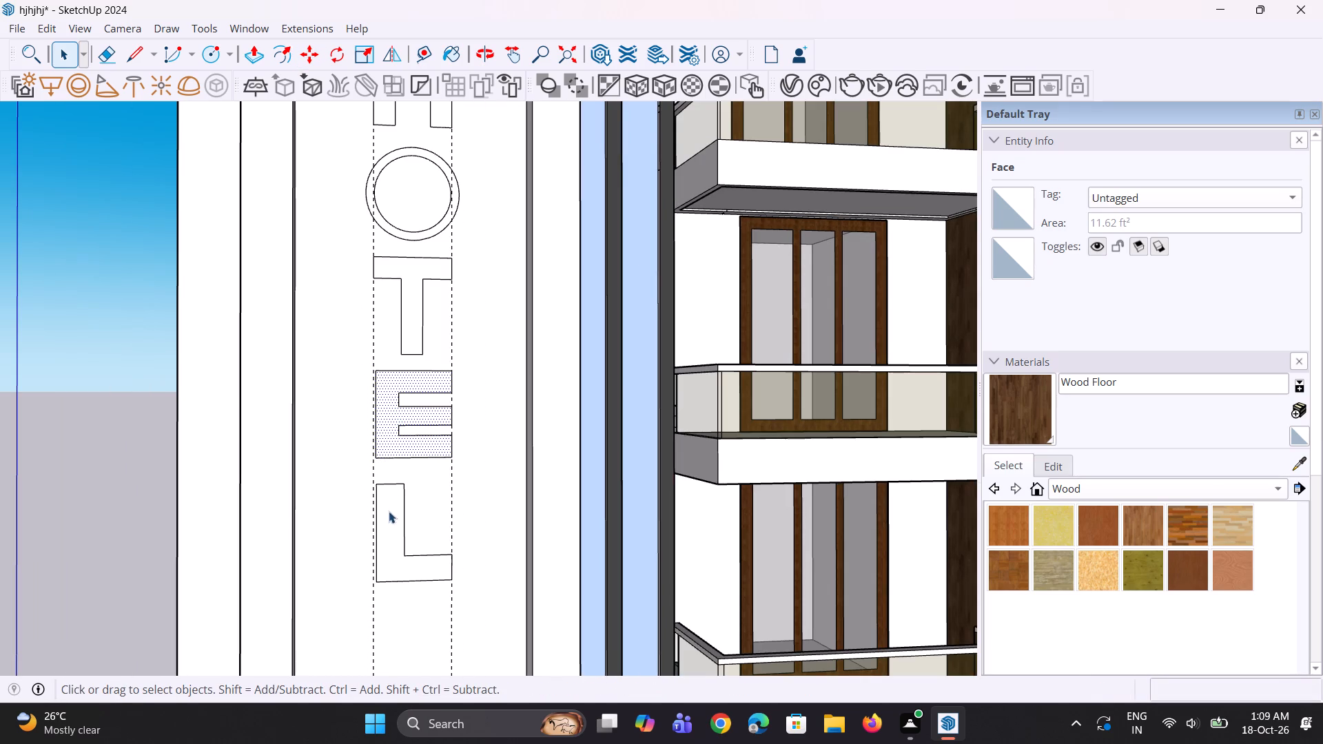
pyautogui.scroll(3, 398, 556)
pyautogui.press('m')
pyautogui.click(398, 556)
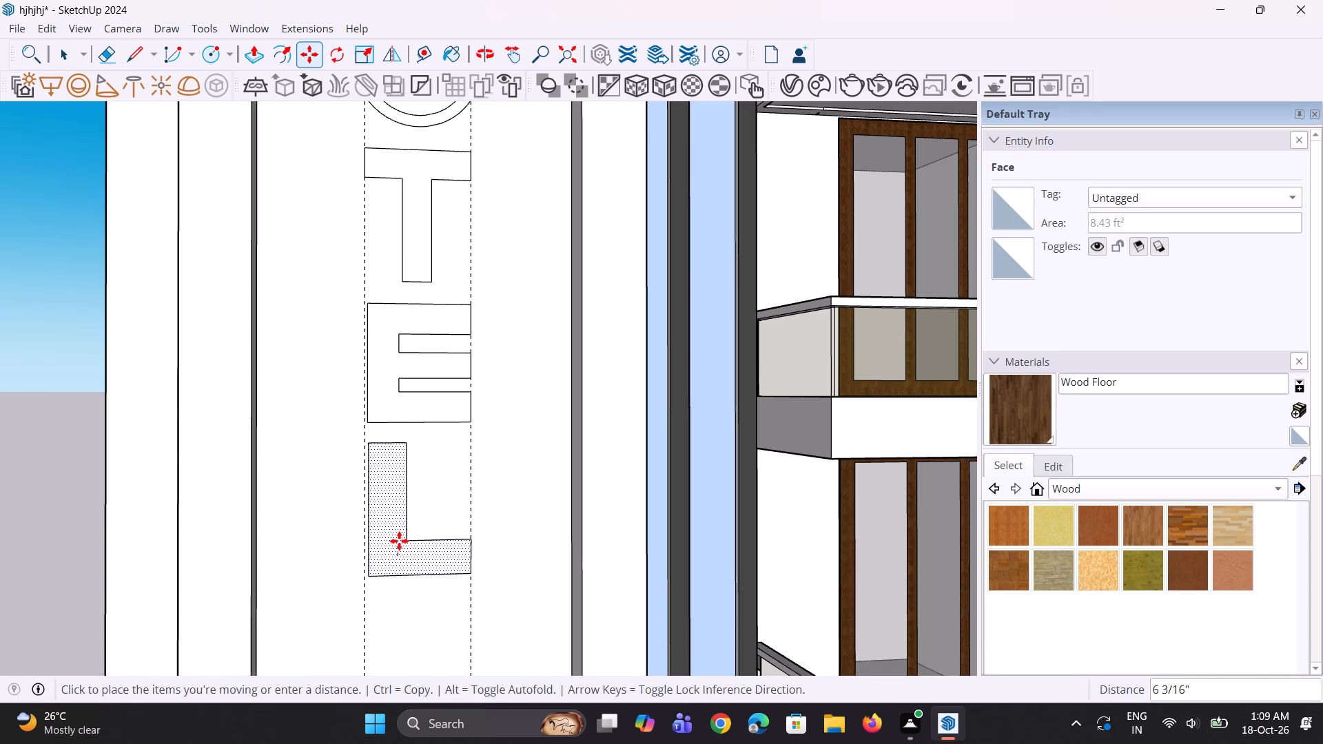
pyautogui.click(399, 541)
pyautogui.scroll(-10, 453, 514)
pyautogui.press('space')
pyautogui.press('space')
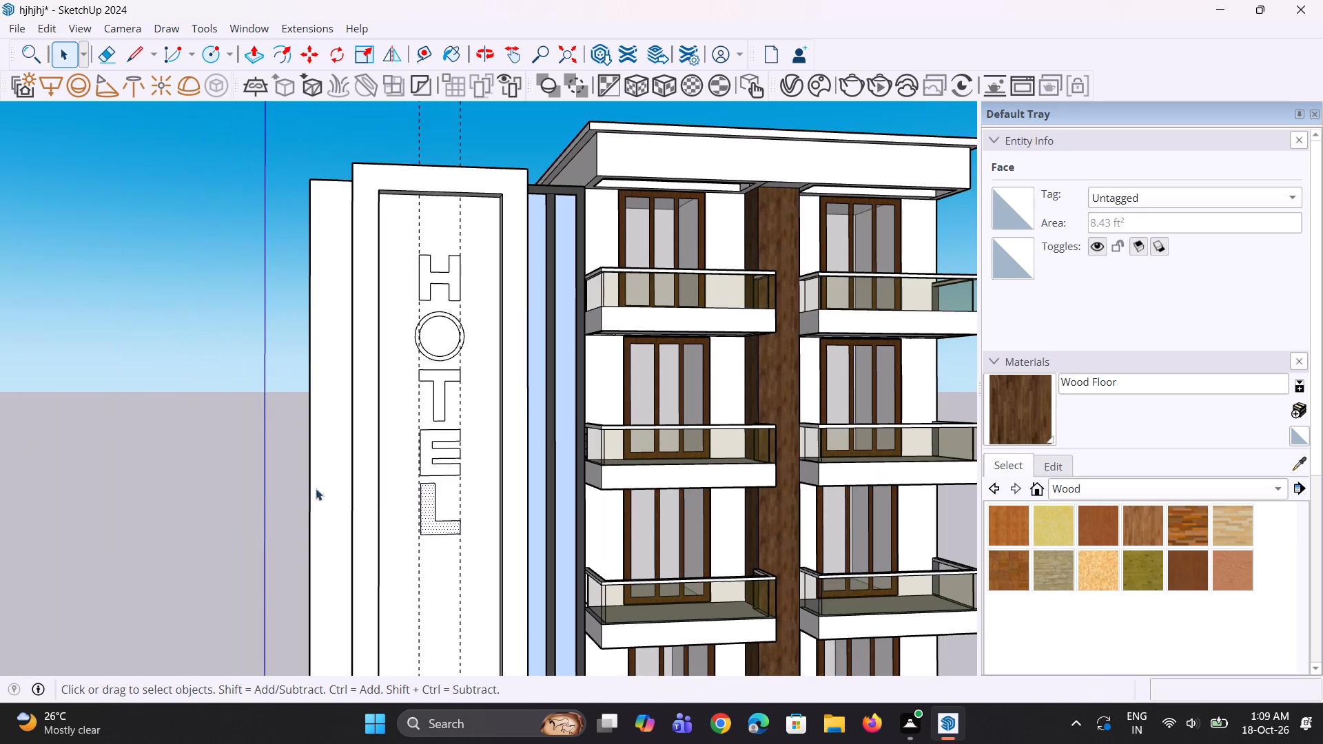
pyautogui.click(280, 482)
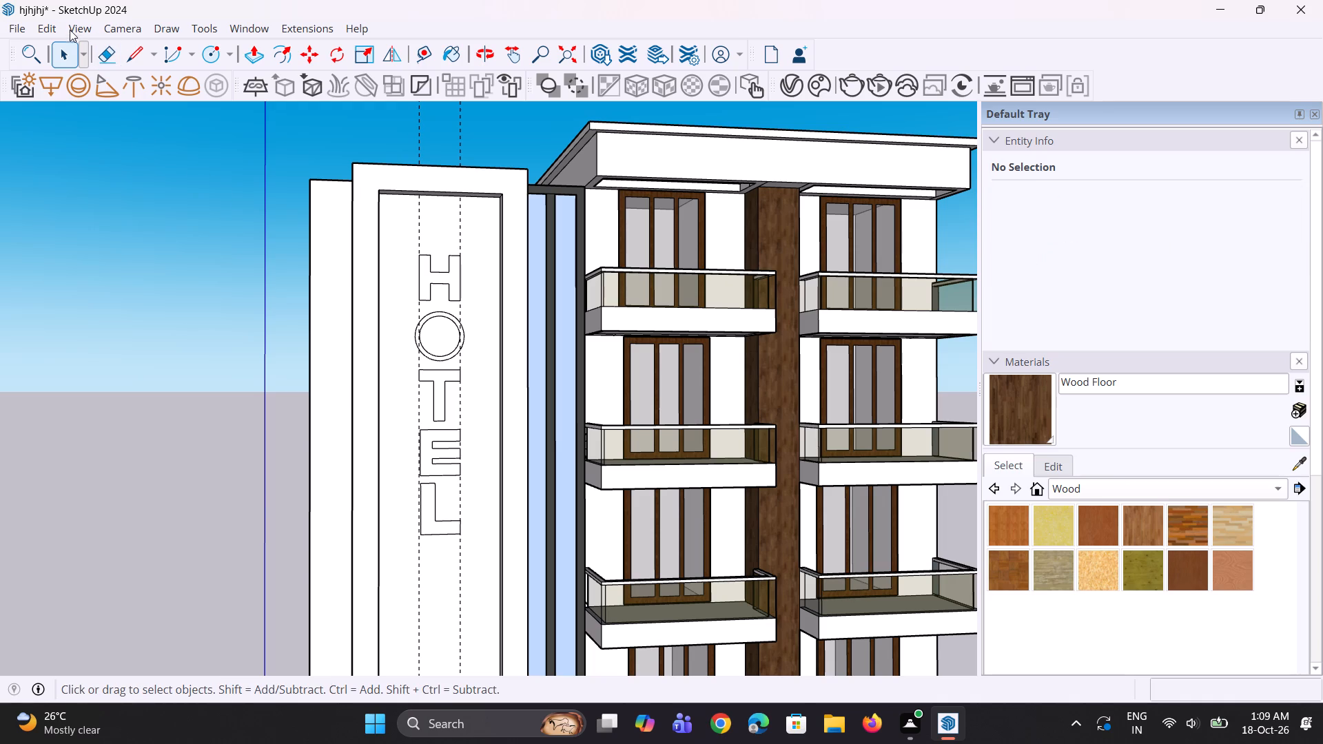
# Delete all the construction guides from the model.
pyautogui.click(56, 28)
pyautogui.click(116, 205)
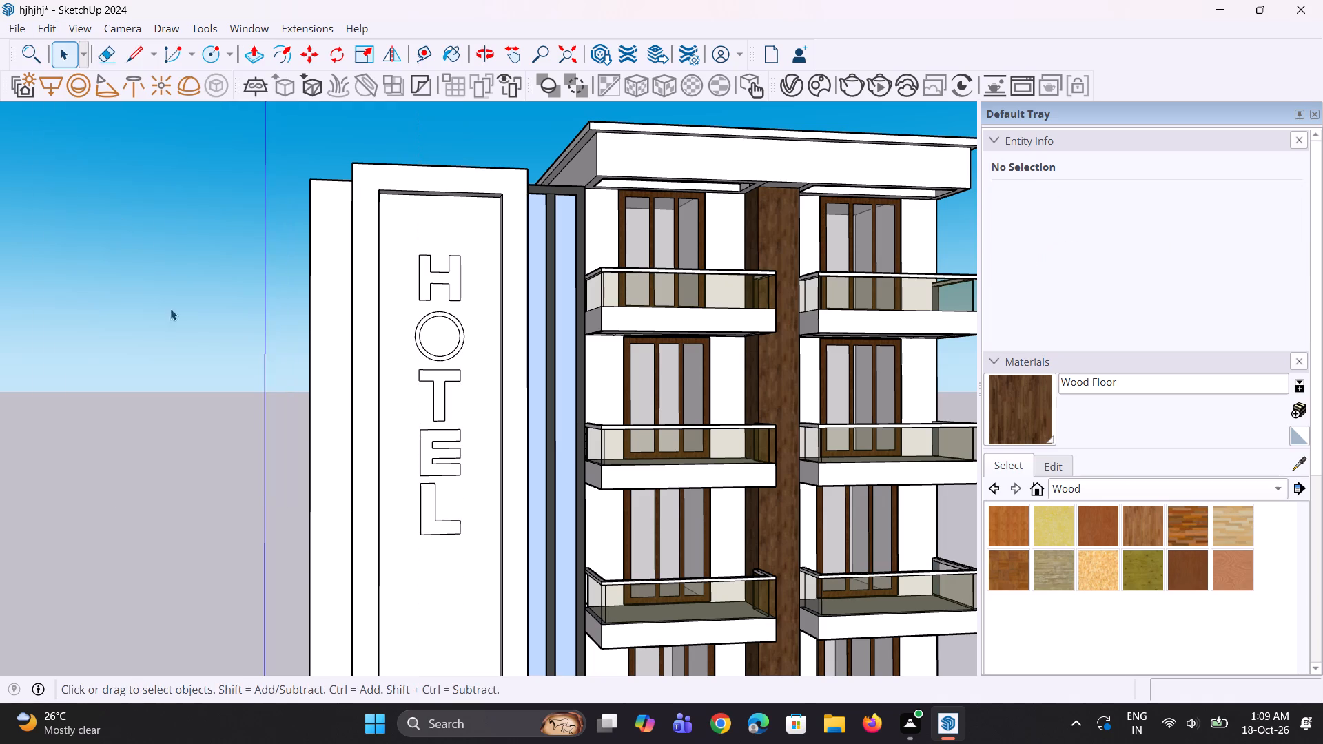
# Push/Pull the H's face outward from the facade panel by 5".
pyautogui.scroll(-4, 220, 361)
pyautogui.scroll(3, 253, 407)
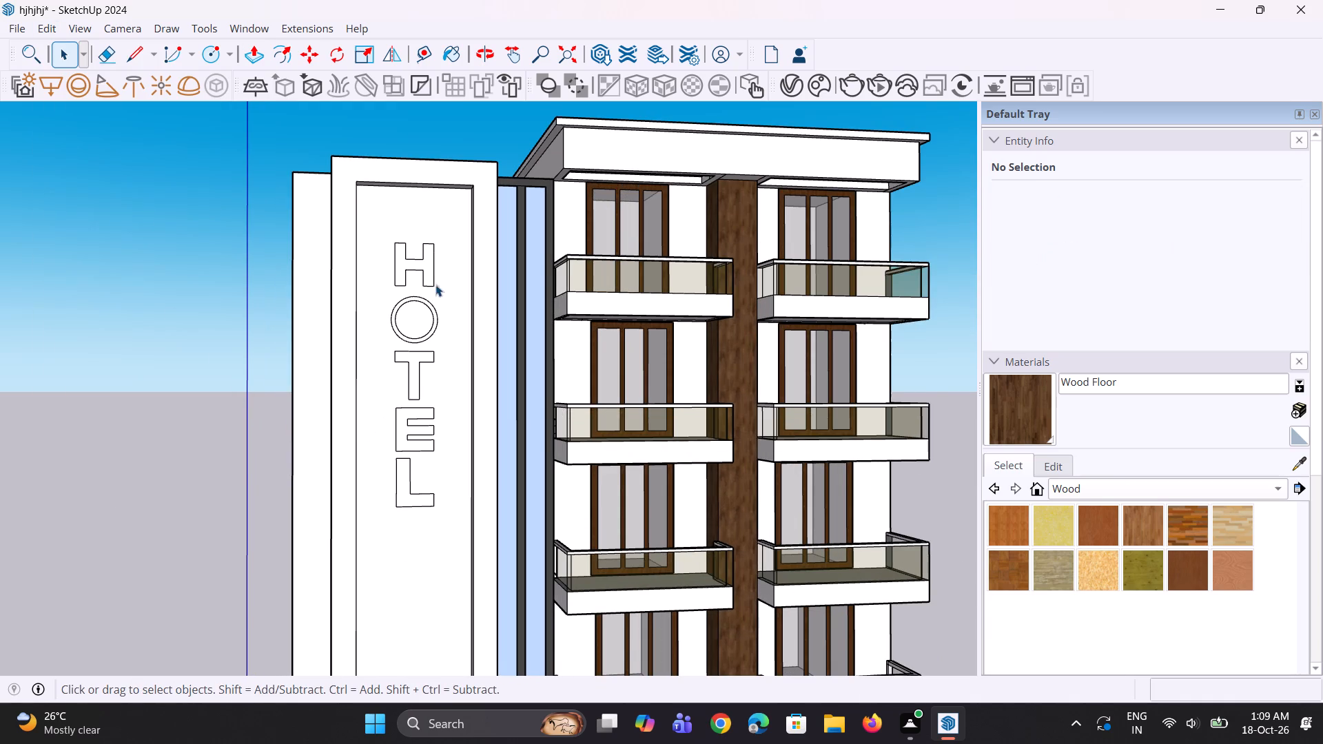
pyautogui.scroll(5, 435, 283)
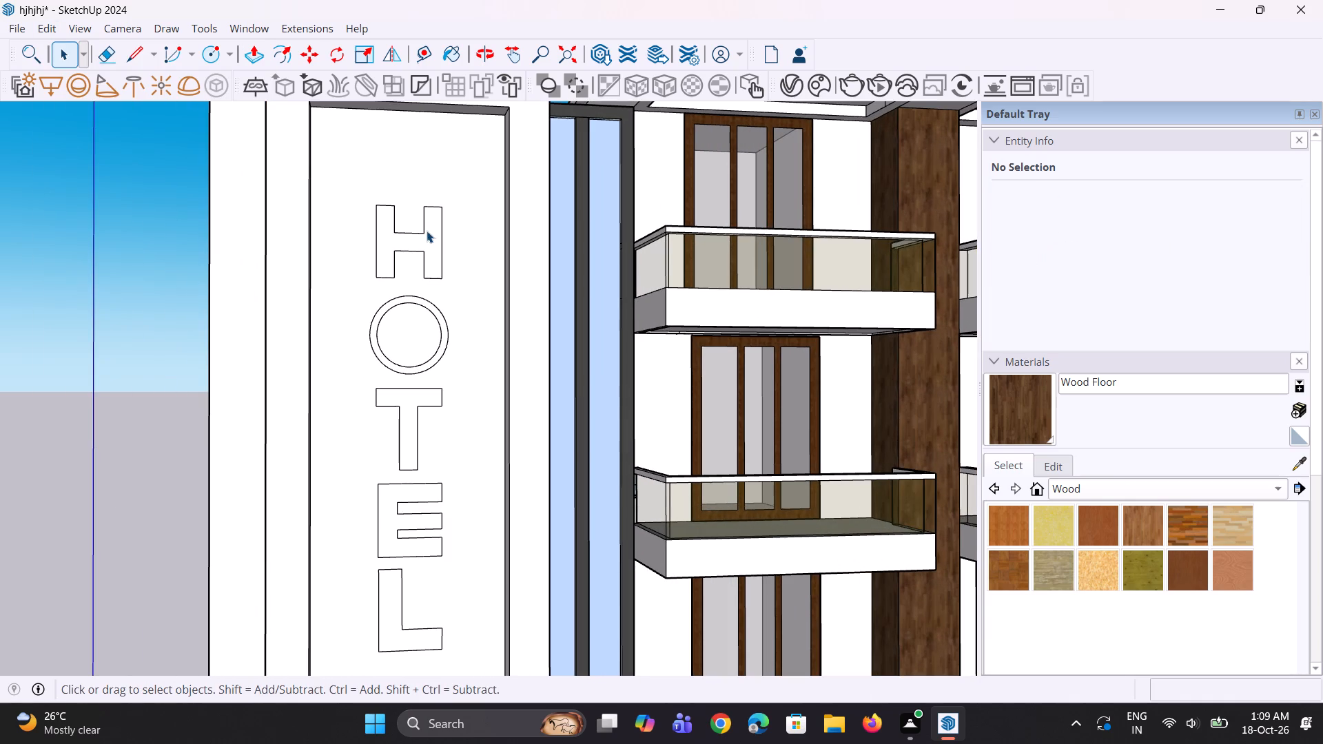
pyautogui.press('p')
pyautogui.click(433, 240)
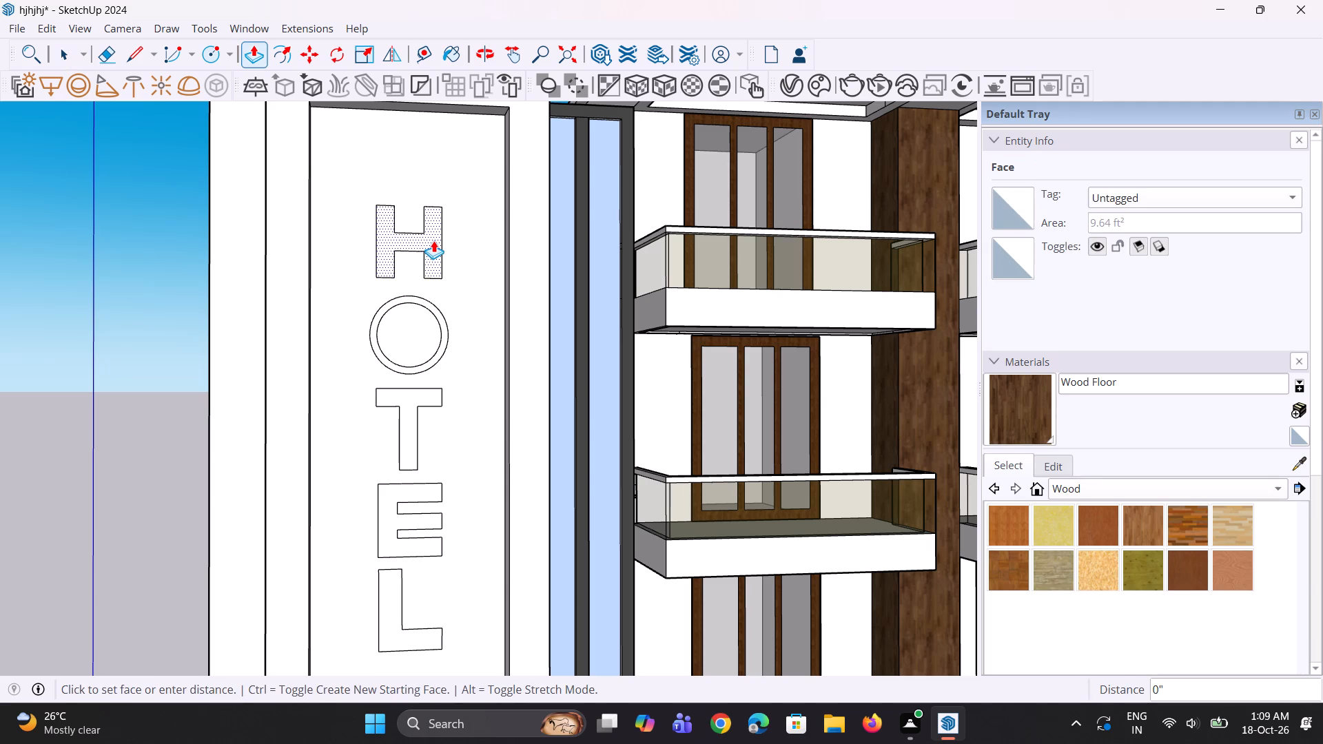
pyautogui.moveTo(432, 244); pyautogui.dragTo(428, 246, button='middle')
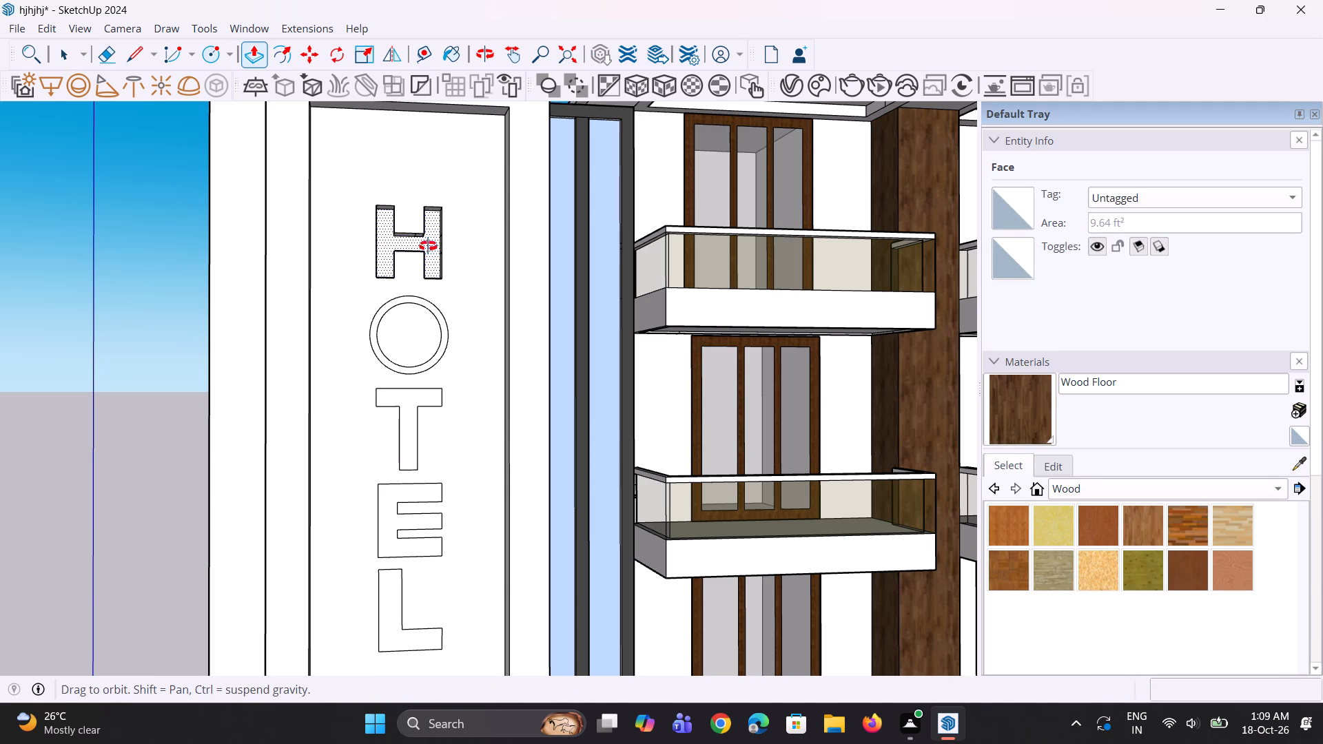
pyautogui.moveTo(428, 246); pyautogui.dragTo(353, 277, button='middle')
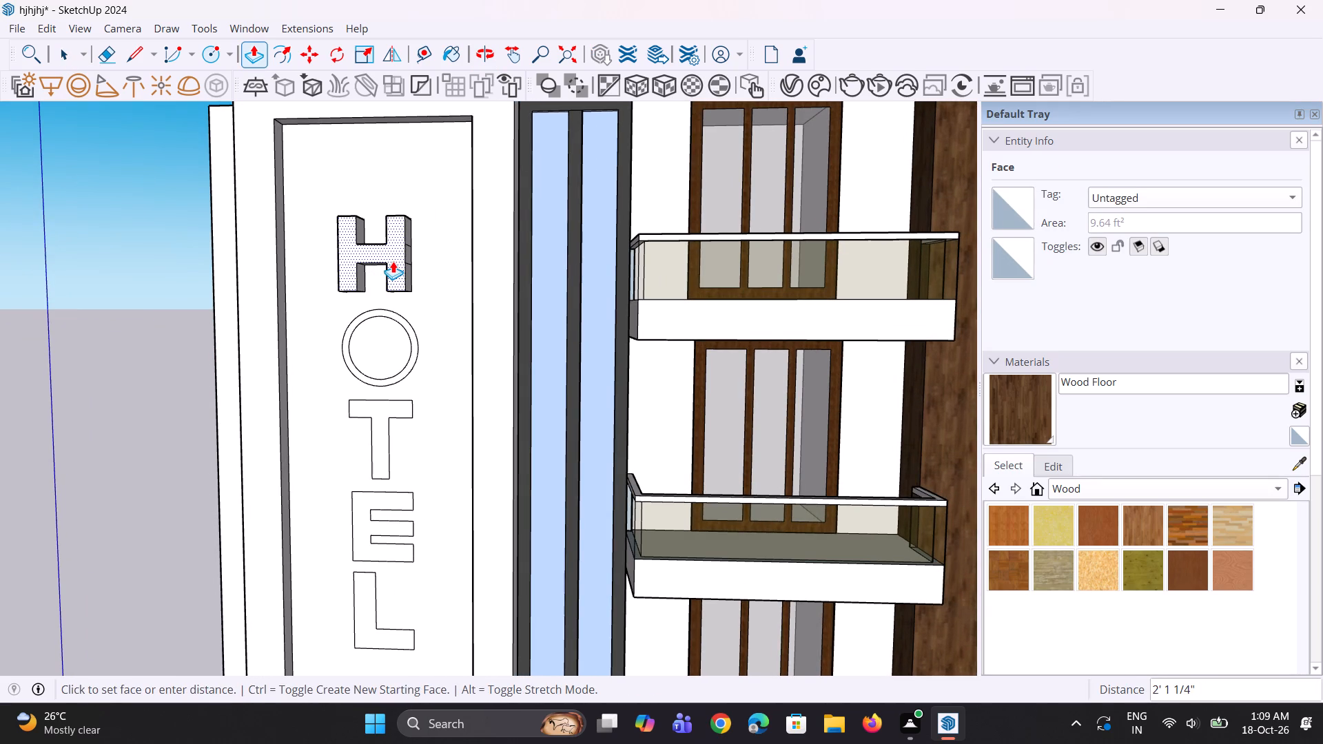
pyautogui.press('5')
pyautogui.hotkey('shift', '"')
pyautogui.press('Return')
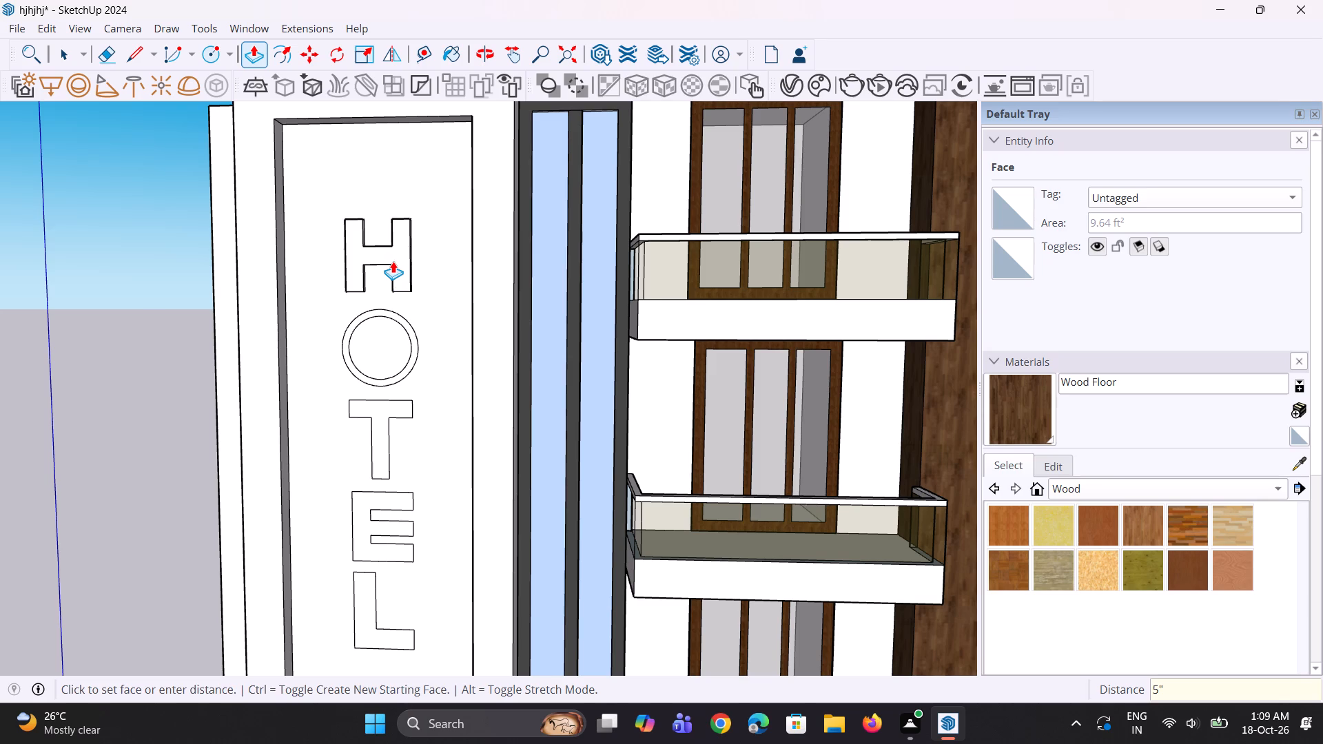
# Extrude the H's front face outward by another 5".
pyautogui.scroll(4, 393, 261)
pyautogui.moveTo(393, 261); pyautogui.dragTo(294, 309, button='middle')
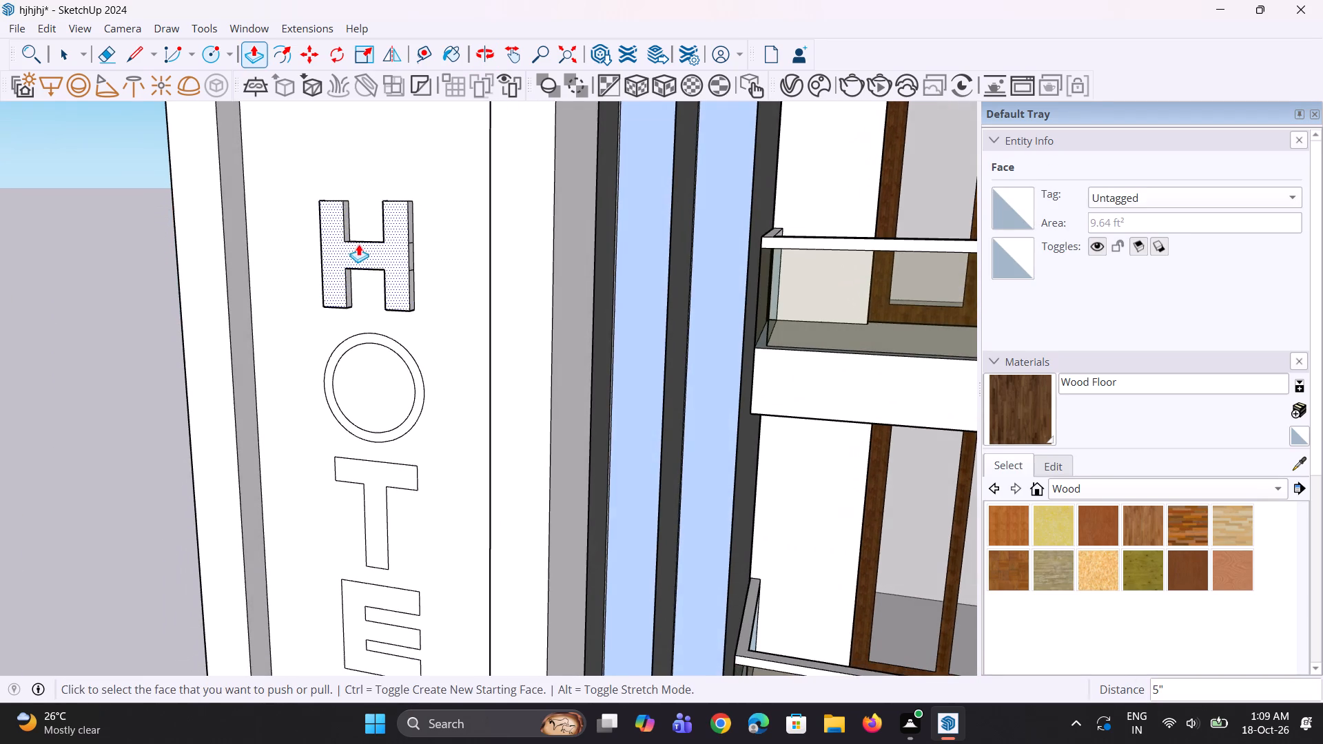
pyautogui.scroll(2, 359, 244)
pyautogui.doubleClick(380, 256)
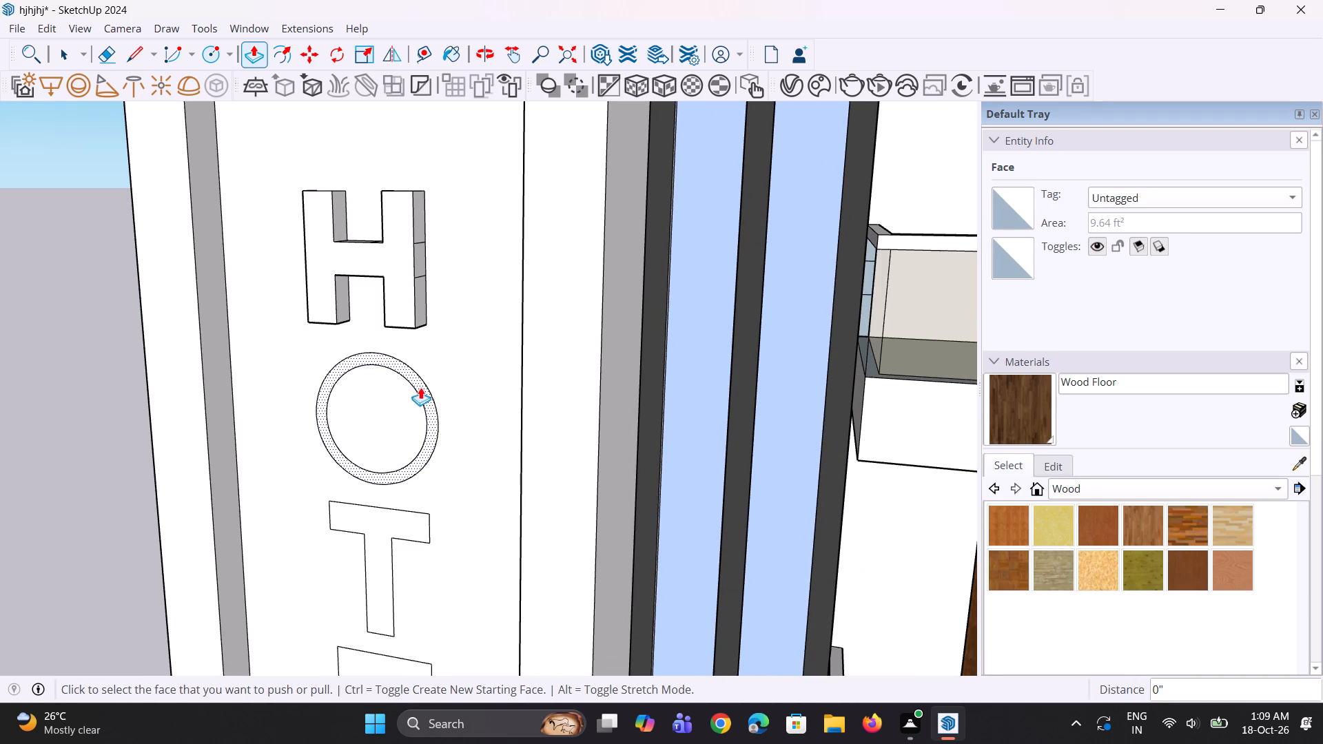
# Extrude the O's ring outward by 5", and pull it out another 5" to match the H's front face.
pyautogui.doubleClick(421, 387)
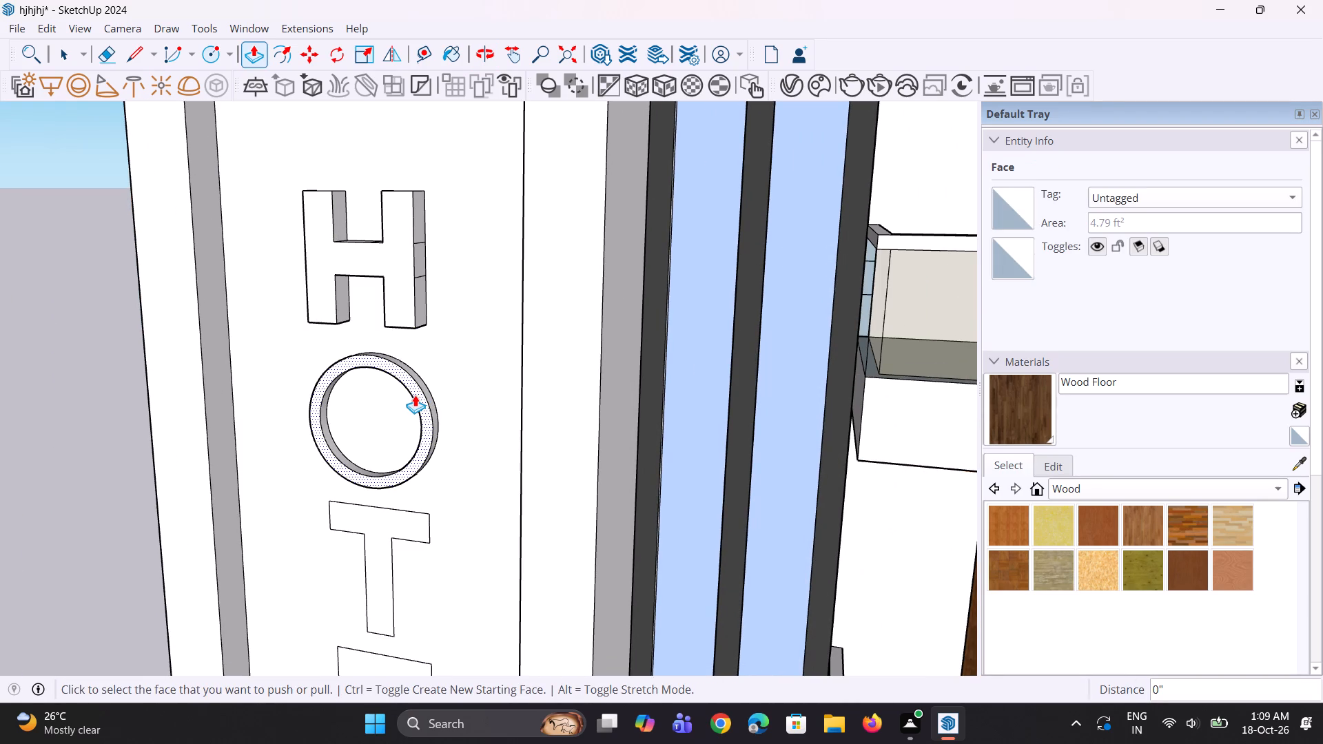
pyautogui.click(408, 381)
pyautogui.click(393, 301)
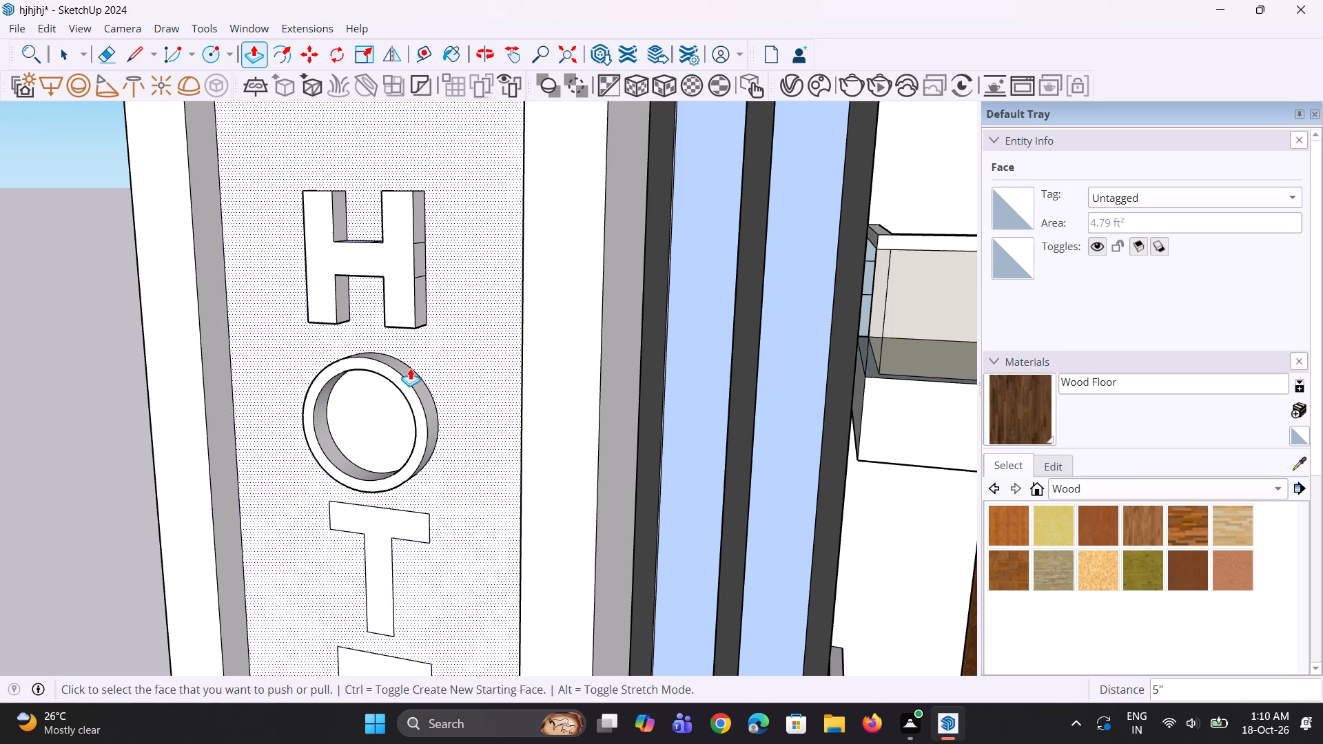
# Extrude the T outward by 5", and pull it out another 5" to match the O's front face.
pyautogui.moveTo(416, 397); pyautogui.dragTo(446, 375, button='middle')
pyautogui.doubleClick(373, 535)
pyautogui.scroll(-5, 378, 395)
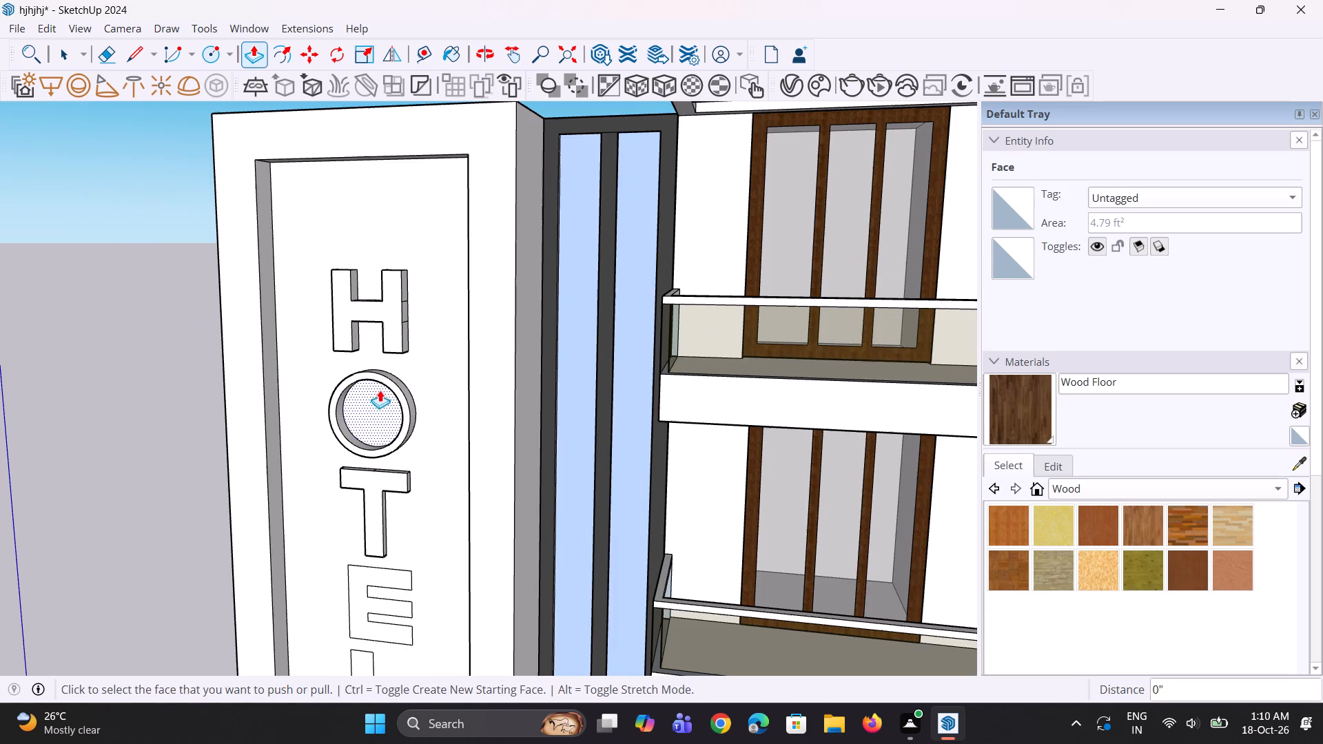
pyautogui.click(380, 490)
pyautogui.click(380, 449)
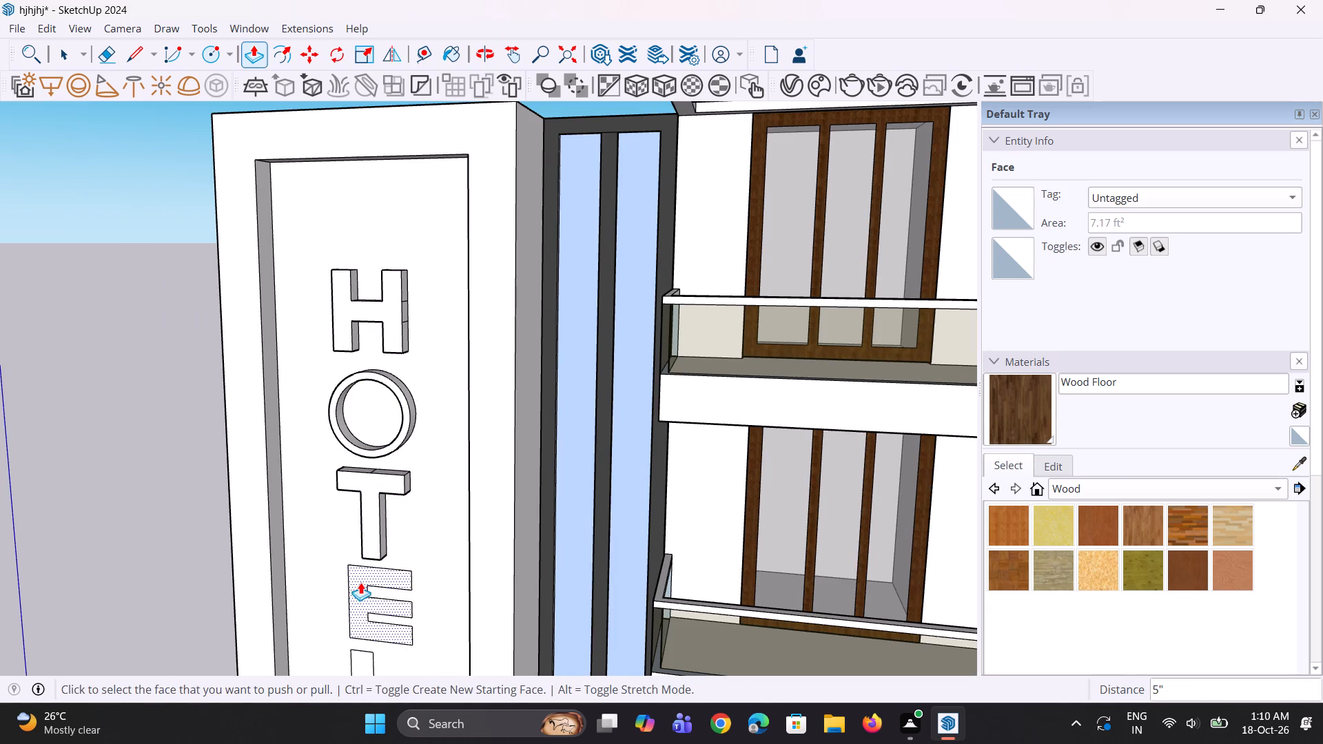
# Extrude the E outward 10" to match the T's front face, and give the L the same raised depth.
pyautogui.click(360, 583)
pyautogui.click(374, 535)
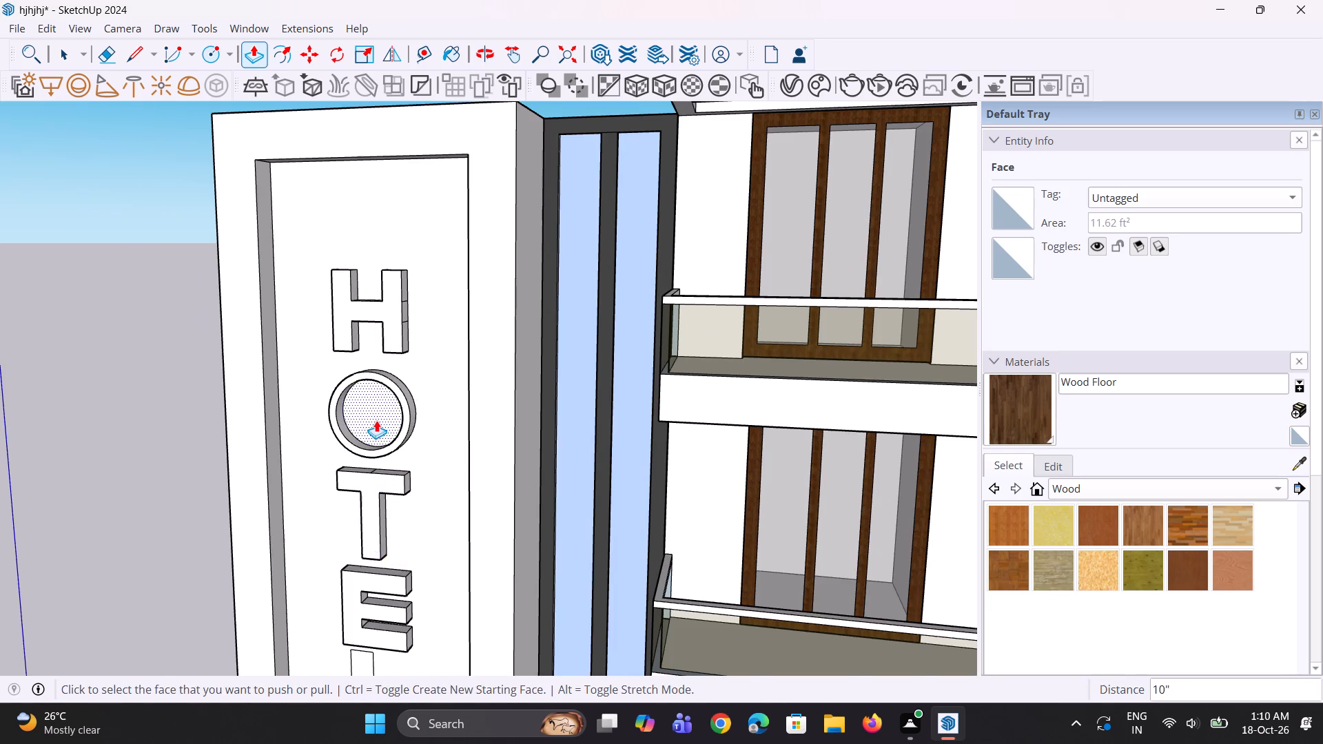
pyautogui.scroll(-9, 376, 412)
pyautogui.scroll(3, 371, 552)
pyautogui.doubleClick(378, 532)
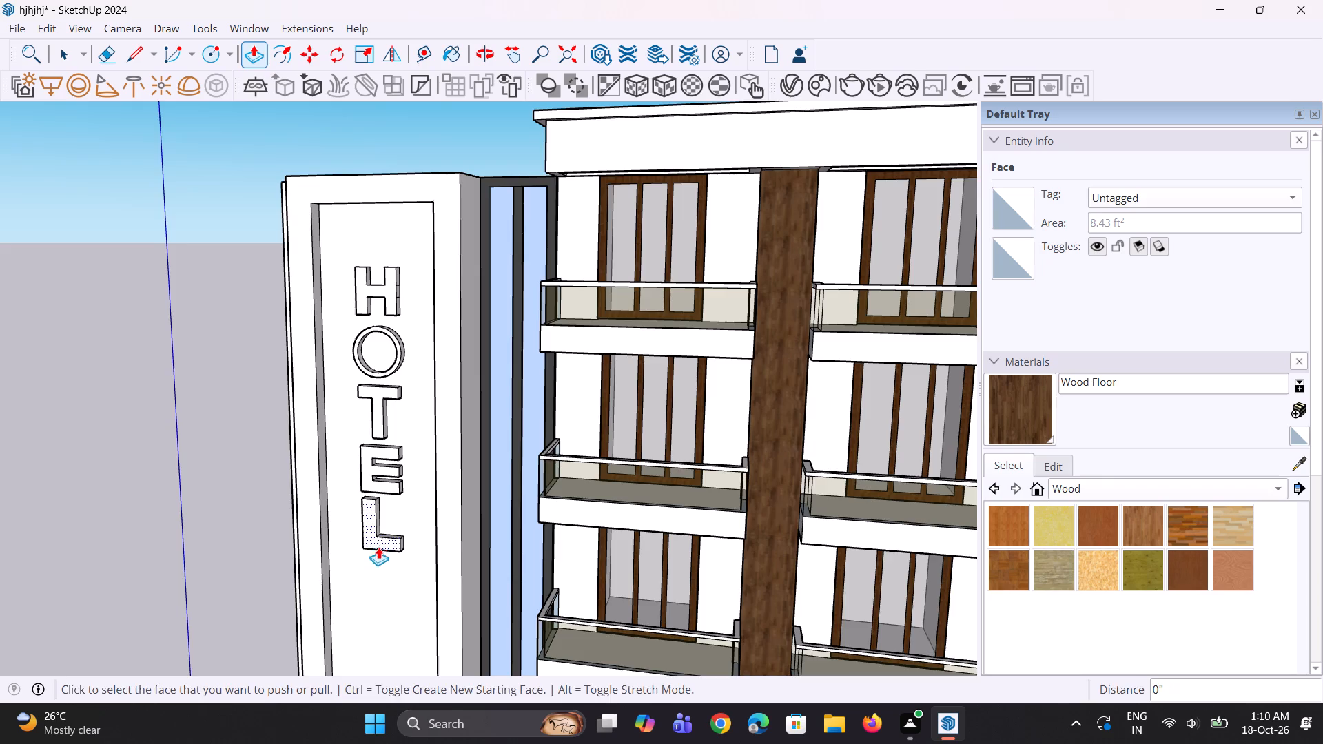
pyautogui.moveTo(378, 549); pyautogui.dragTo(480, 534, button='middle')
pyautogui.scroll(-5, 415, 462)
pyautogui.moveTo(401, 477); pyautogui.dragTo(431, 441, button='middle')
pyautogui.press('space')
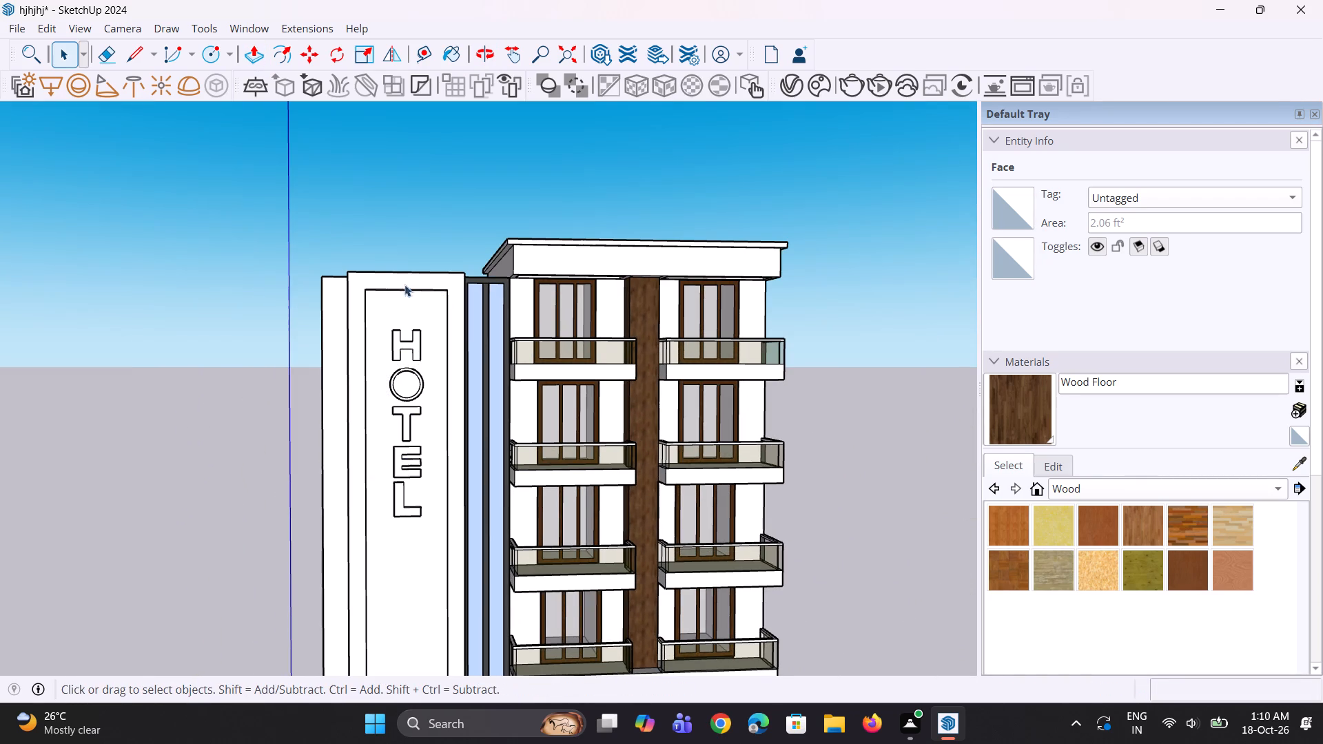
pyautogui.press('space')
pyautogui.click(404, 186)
# Examine the placement of the raised HOTEL lettering on the facade panel against the whole building.
pyautogui.scroll(-5, 405, 564)
pyautogui.moveTo(407, 568); pyautogui.dragTo(395, 530, button='middle')
pyautogui.scroll(2, 408, 473)
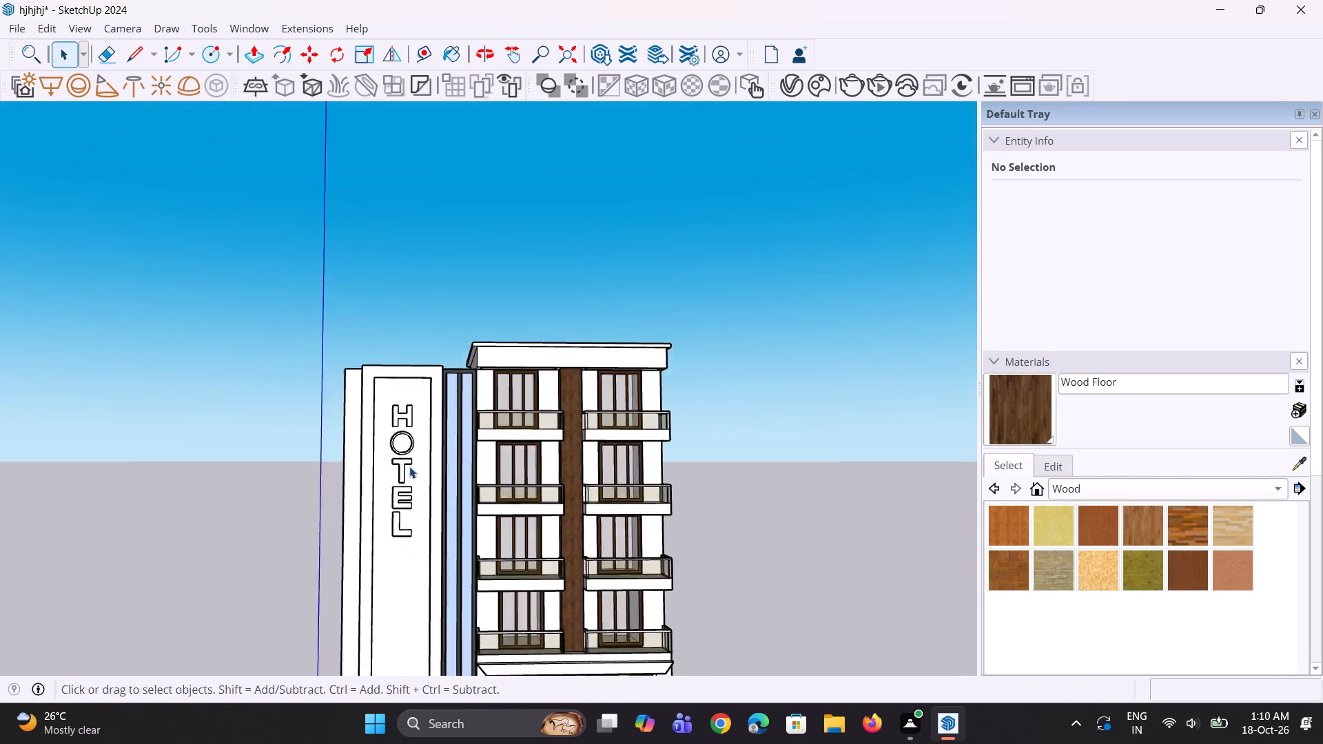
pyautogui.scroll(4, 409, 466)
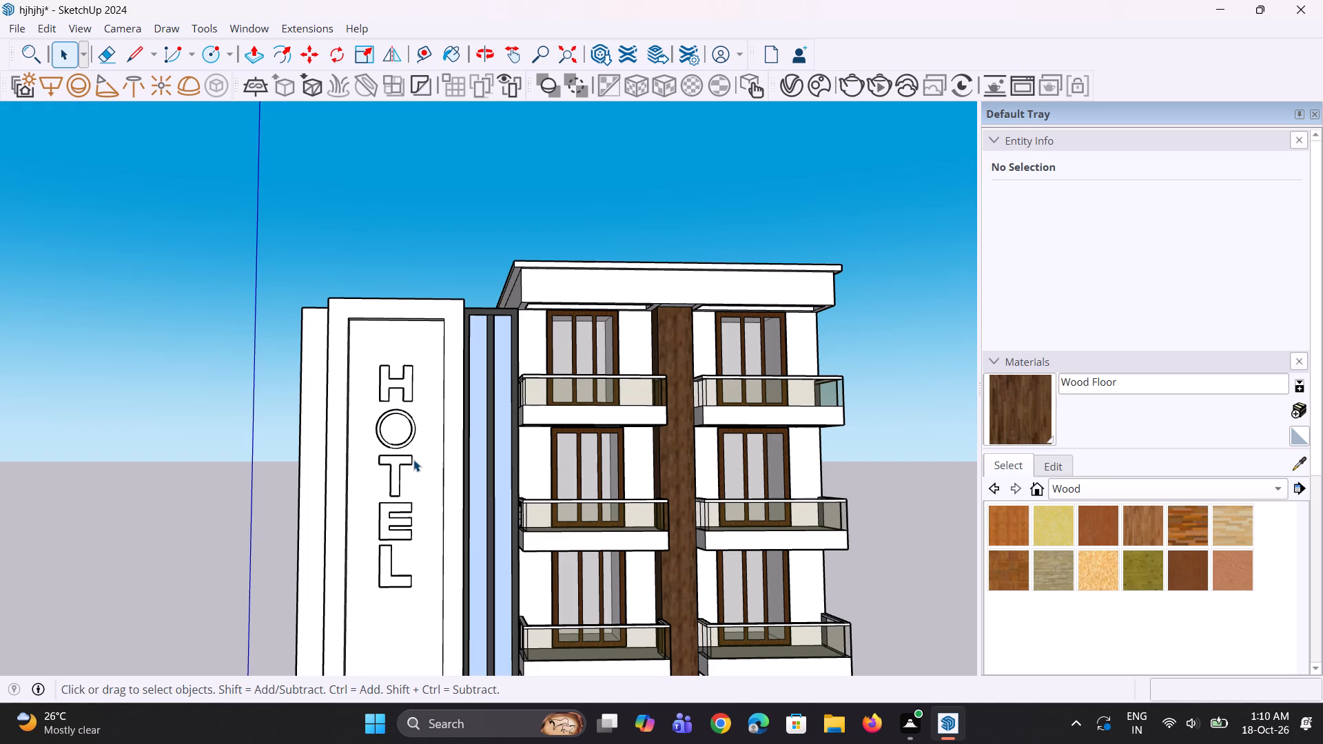
pyautogui.scroll(-12, 413, 459)
pyautogui.scroll(3, 383, 604)
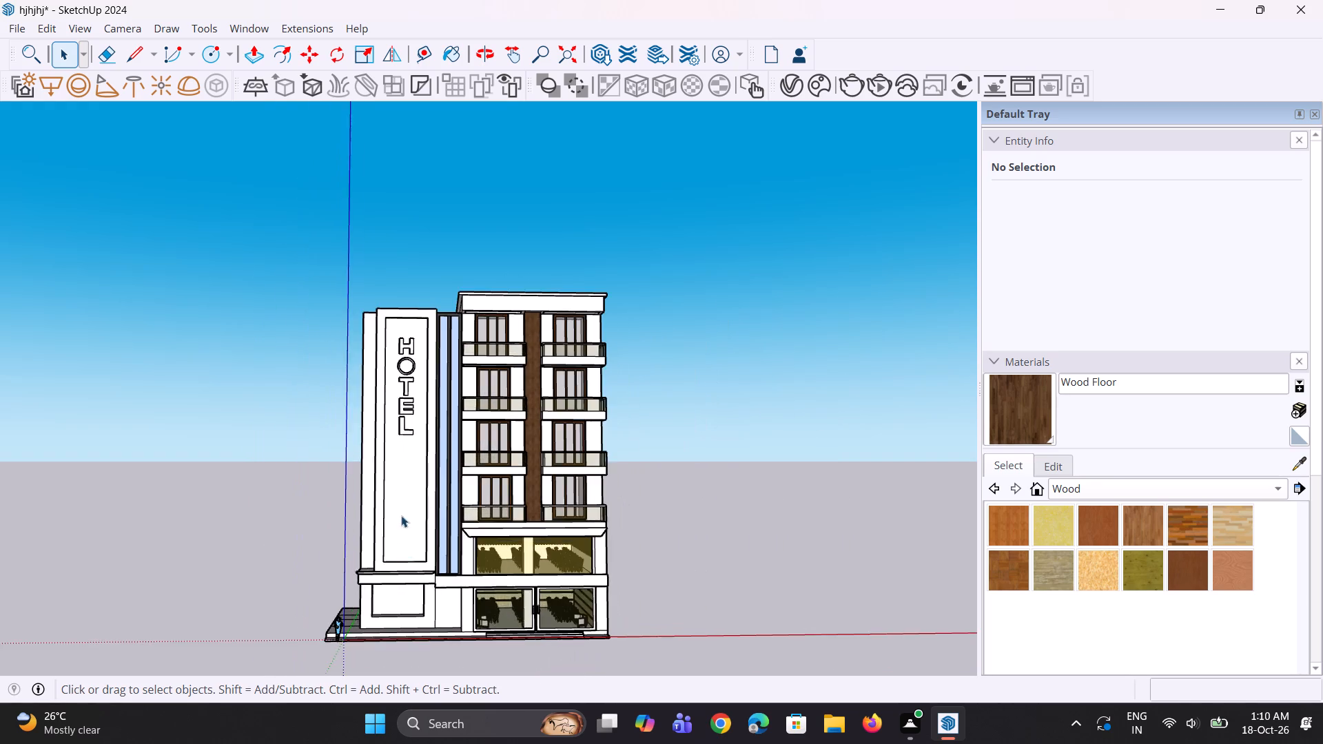
pyautogui.scroll(3, 398, 454)
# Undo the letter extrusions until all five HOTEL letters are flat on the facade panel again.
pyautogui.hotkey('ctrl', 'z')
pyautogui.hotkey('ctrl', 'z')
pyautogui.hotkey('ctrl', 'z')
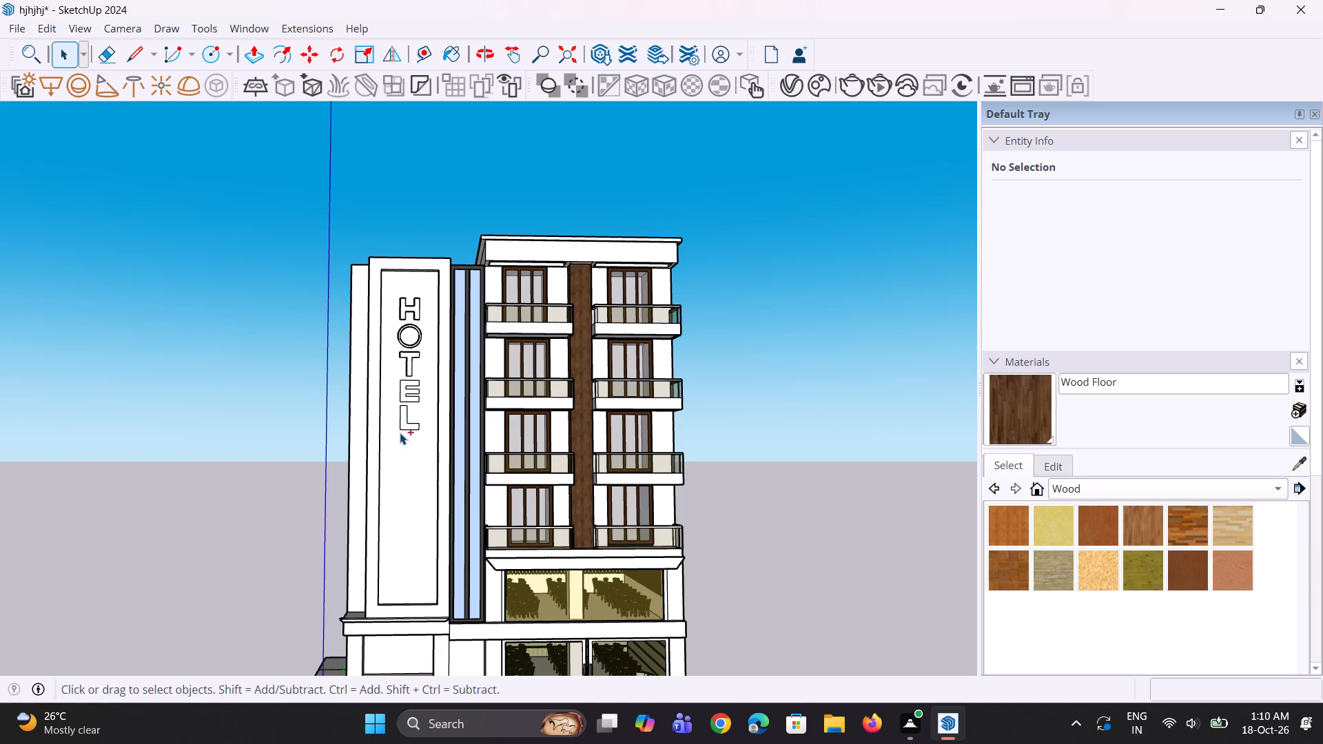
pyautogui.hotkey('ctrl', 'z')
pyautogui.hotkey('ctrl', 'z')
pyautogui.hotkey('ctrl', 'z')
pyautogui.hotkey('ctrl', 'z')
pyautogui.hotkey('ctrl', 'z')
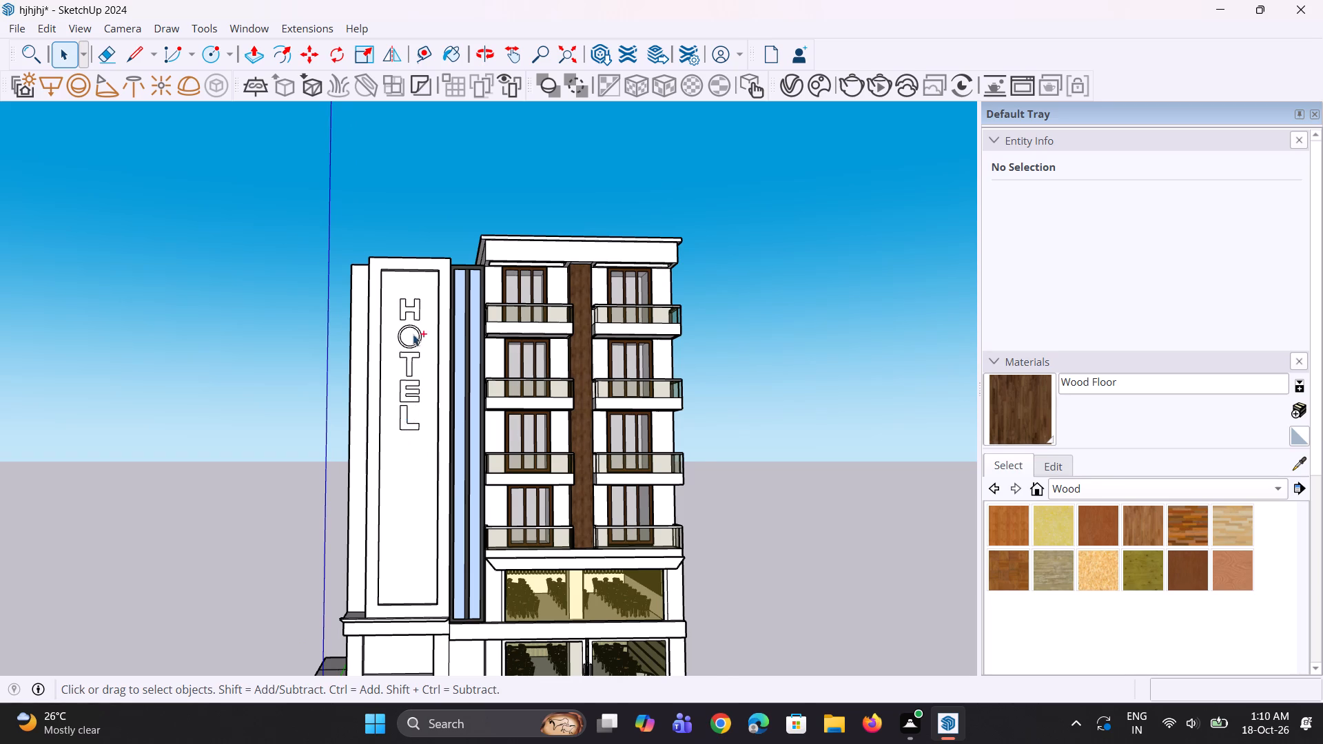
# Select the faces of all five HOTEL letters, including the O's inner disc, and move them about 8' down along the blue axis.
pyautogui.keyDown('ctrl'); pyautogui.scroll(2, 414, 324); pyautogui.keyUp('ctrl')
pyautogui.scroll(10, 414, 324)
pyautogui.click(426, 268)
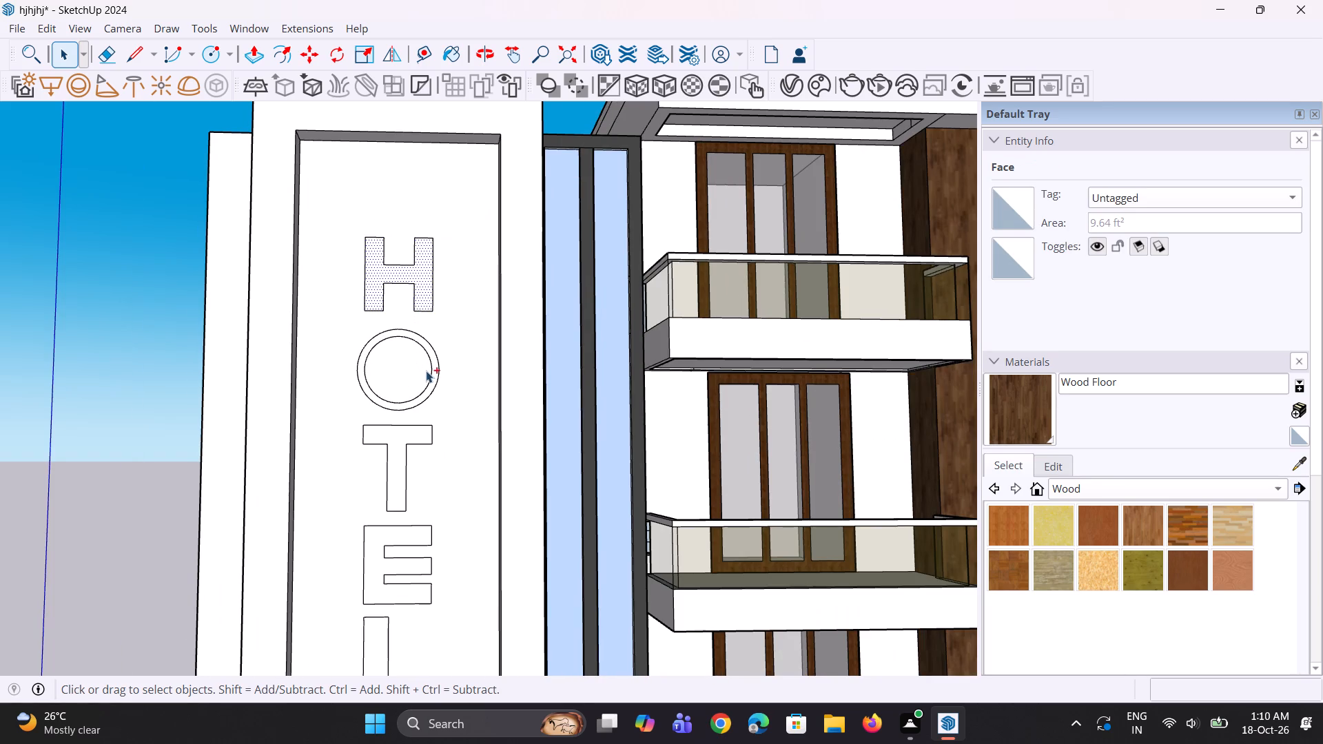
pyautogui.keyDown('ctrl'); pyautogui.click(427, 371); pyautogui.keyUp('ctrl')
pyautogui.scroll(3, 427, 371)
pyautogui.keyDown('ctrl'); pyautogui.click(436, 380); pyautogui.keyUp('ctrl')
pyautogui.scroll(-3, 434, 351)
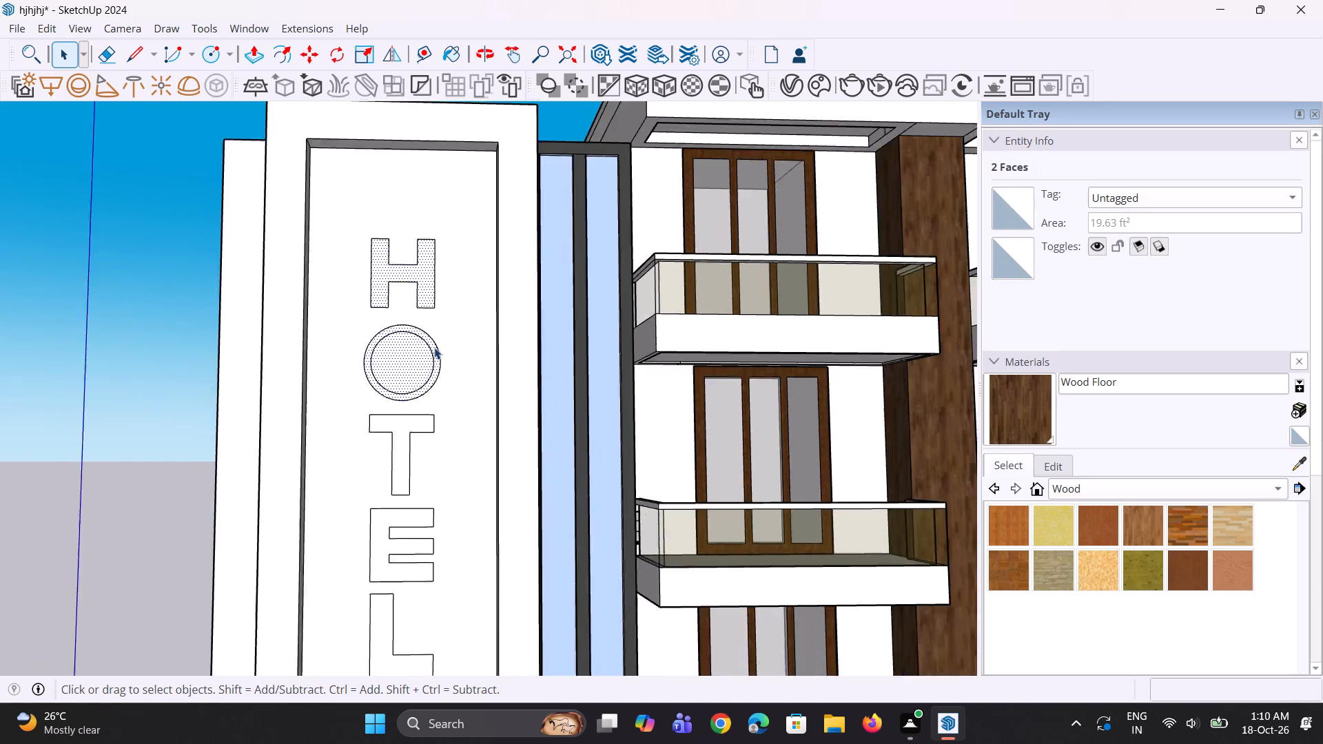
pyautogui.scroll(-2, 434, 347)
pyautogui.scroll(4, 413, 470)
pyautogui.keyDown('ctrl'); pyautogui.click(400, 449); pyautogui.keyUp('ctrl')
pyautogui.keyDown('ctrl'); pyautogui.click(409, 517); pyautogui.keyUp('ctrl')
pyautogui.scroll(-5, 431, 402)
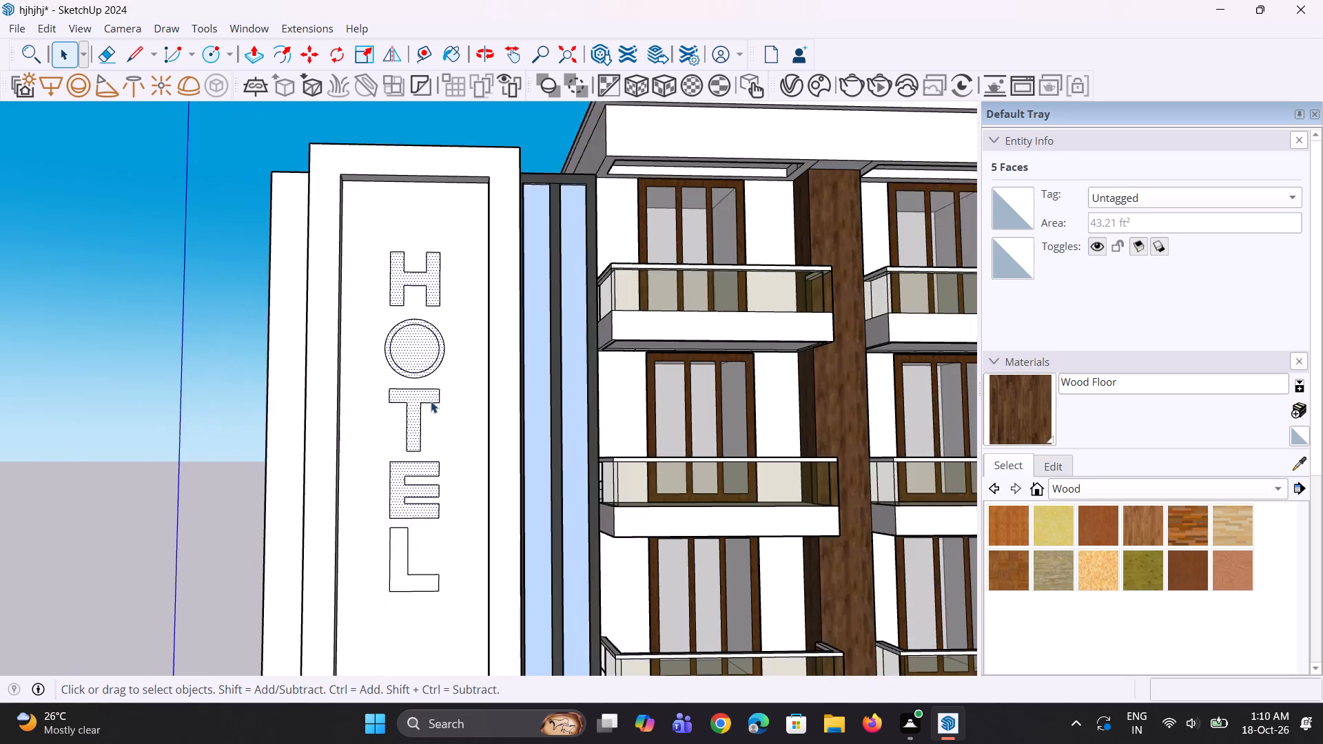
pyautogui.scroll(-5, 431, 401)
pyautogui.scroll(3, 426, 508)
pyautogui.keyDown('ctrl'); pyautogui.click(408, 524); pyautogui.keyUp('ctrl')
pyautogui.scroll(-2, 431, 435)
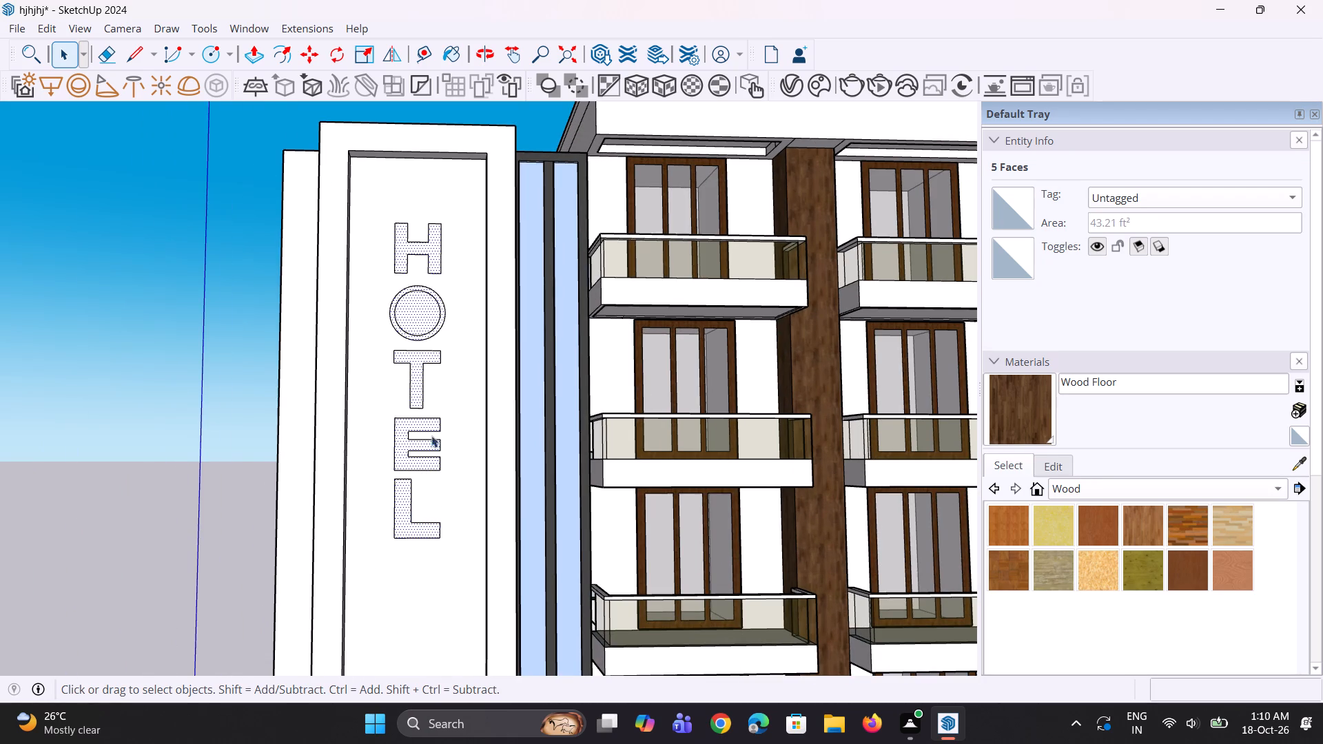
pyautogui.scroll(-9, 431, 435)
pyautogui.press('m')
pyautogui.scroll(6, 396, 526)
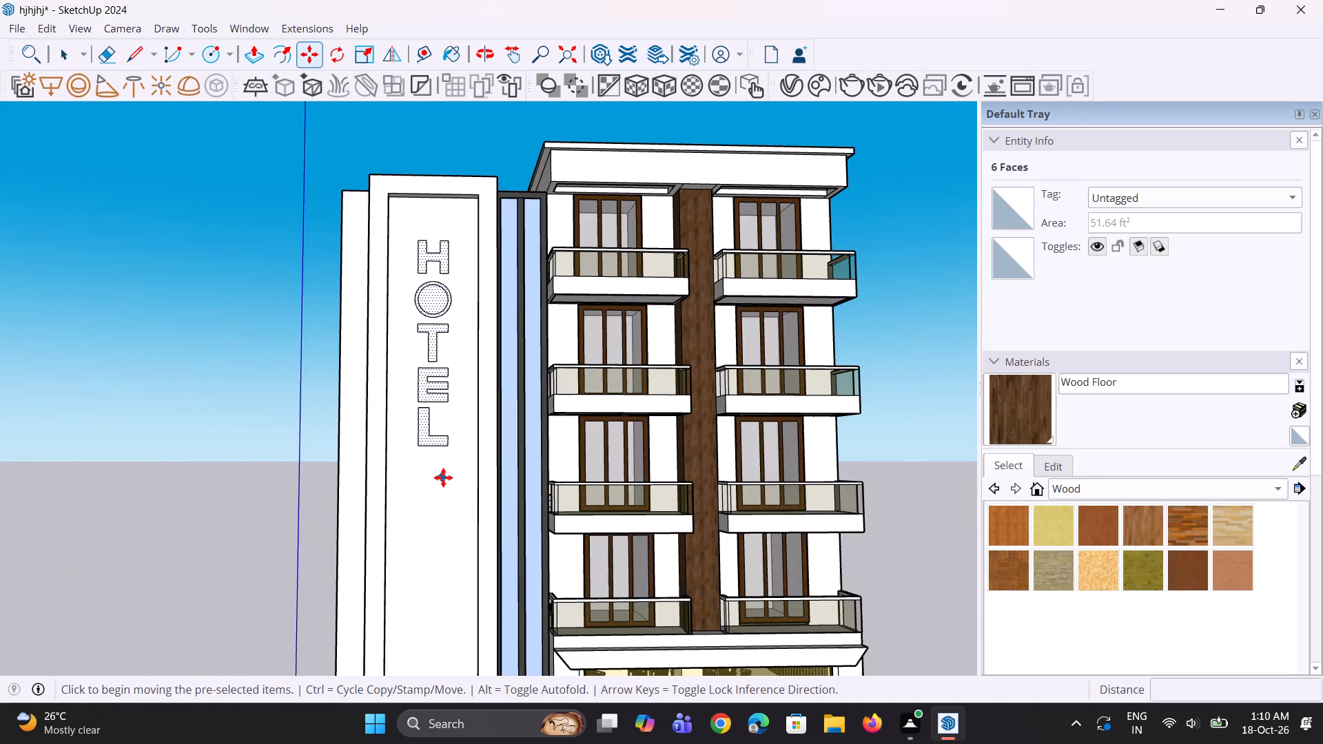
pyautogui.click(437, 469)
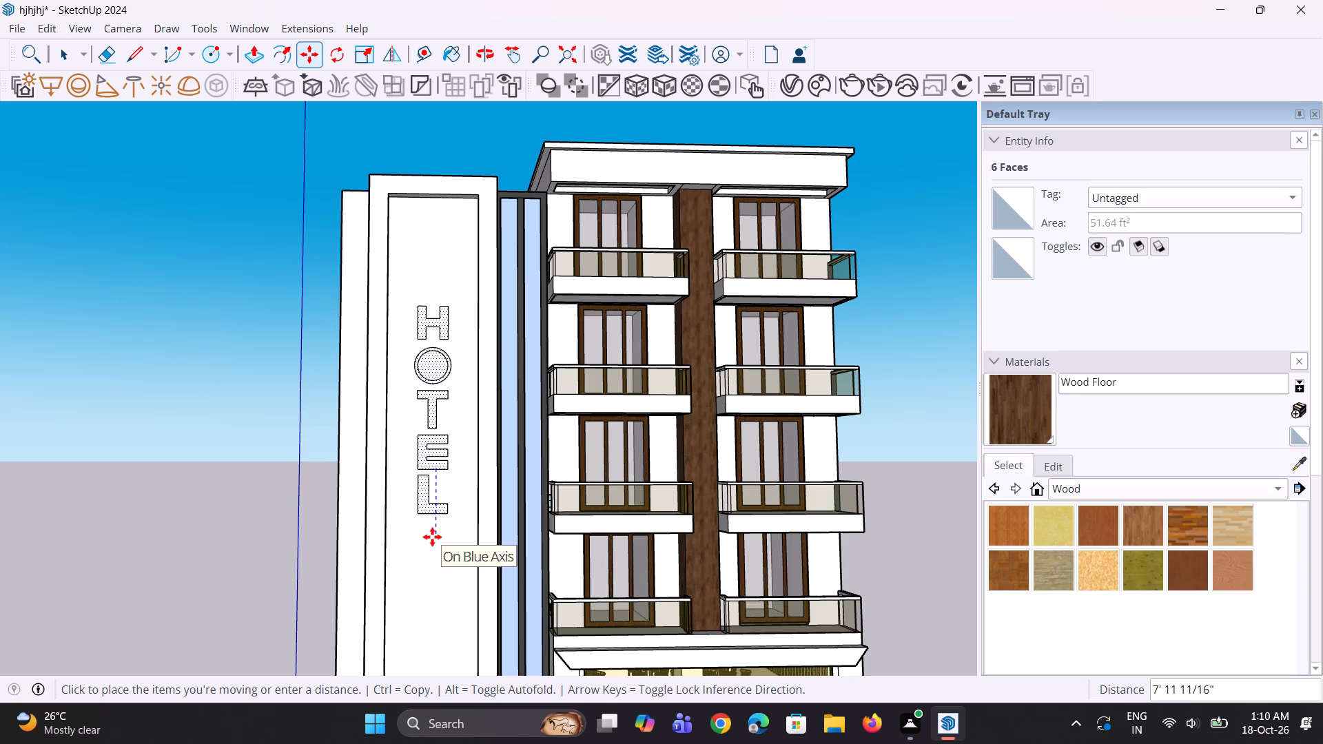
pyautogui.click(432, 544)
pyautogui.scroll(-9, 424, 500)
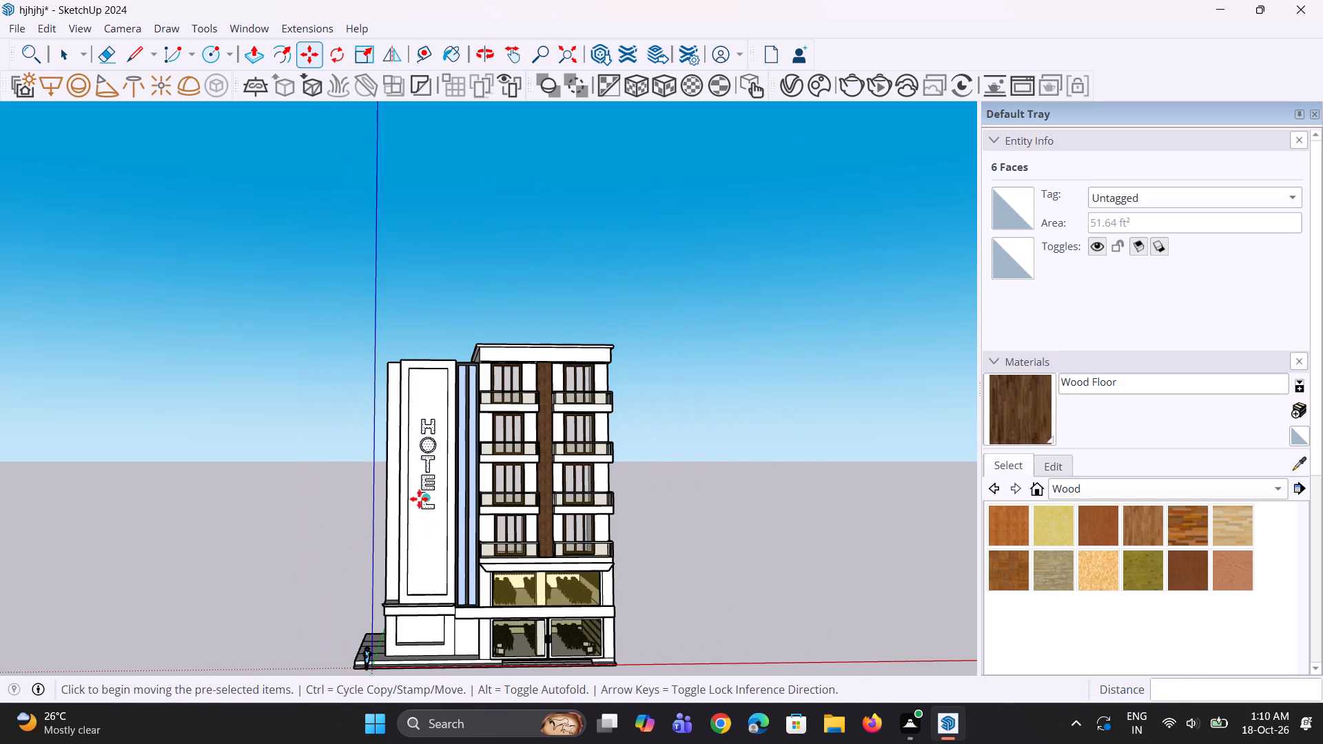
pyautogui.press('space')
pyautogui.press('space')
pyautogui.click(307, 460)
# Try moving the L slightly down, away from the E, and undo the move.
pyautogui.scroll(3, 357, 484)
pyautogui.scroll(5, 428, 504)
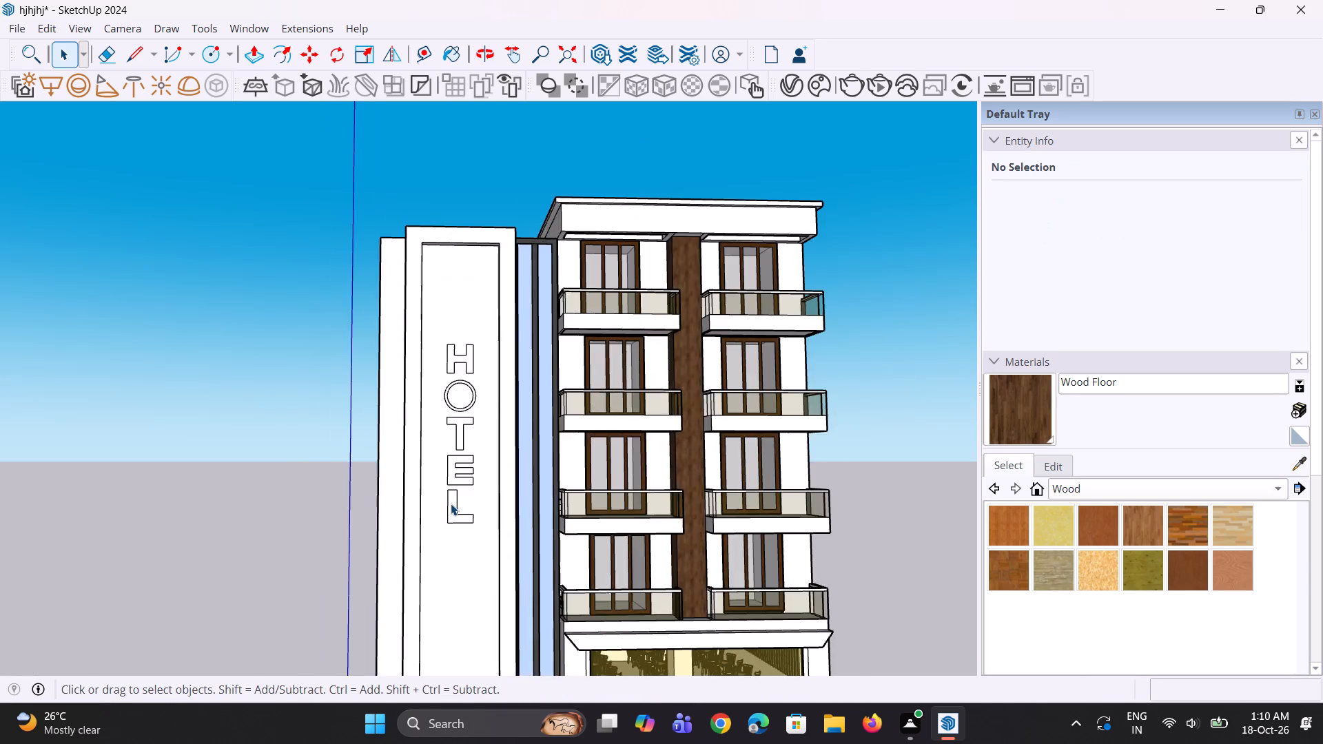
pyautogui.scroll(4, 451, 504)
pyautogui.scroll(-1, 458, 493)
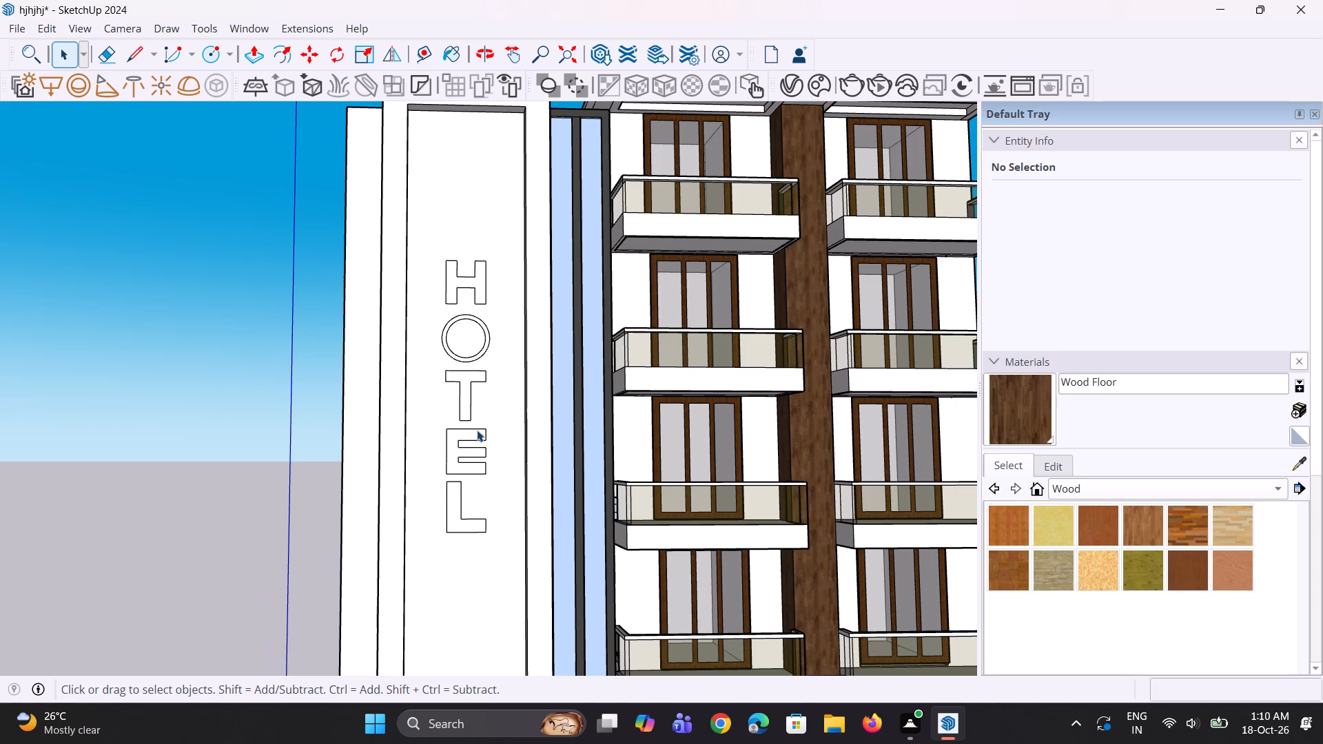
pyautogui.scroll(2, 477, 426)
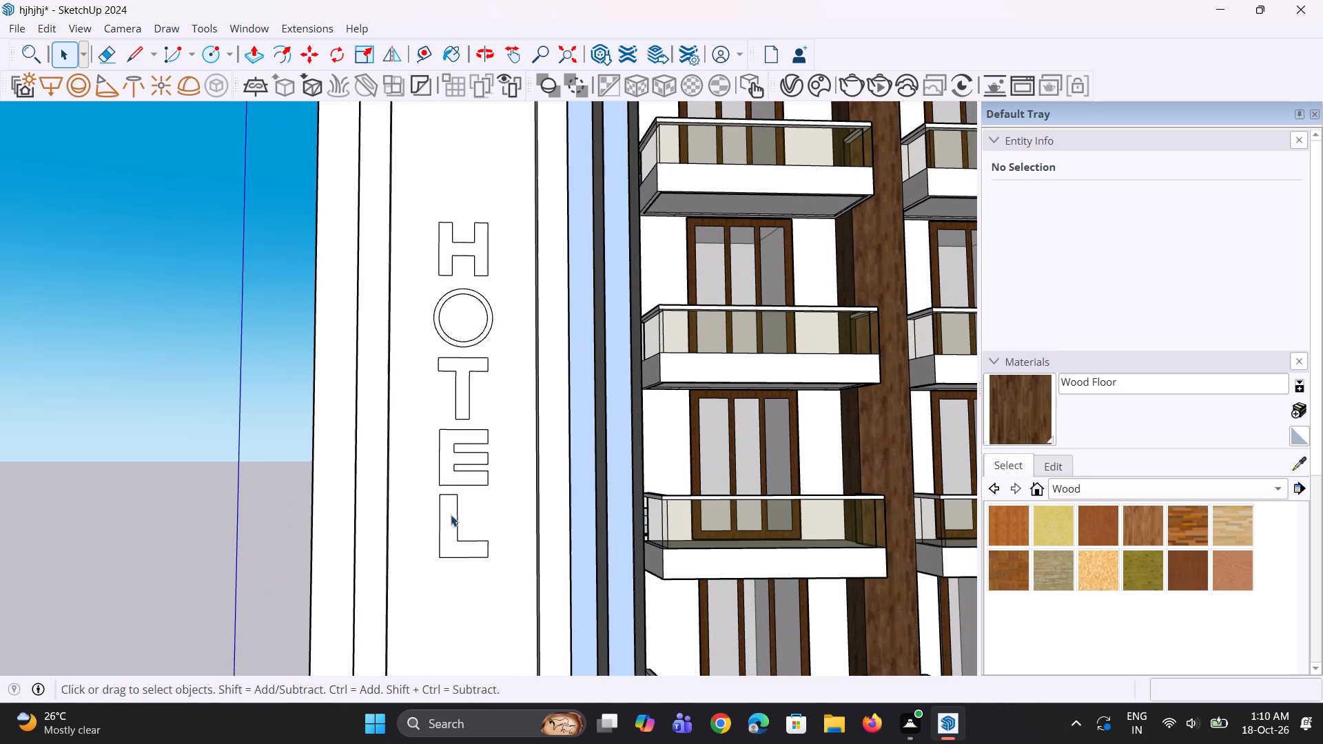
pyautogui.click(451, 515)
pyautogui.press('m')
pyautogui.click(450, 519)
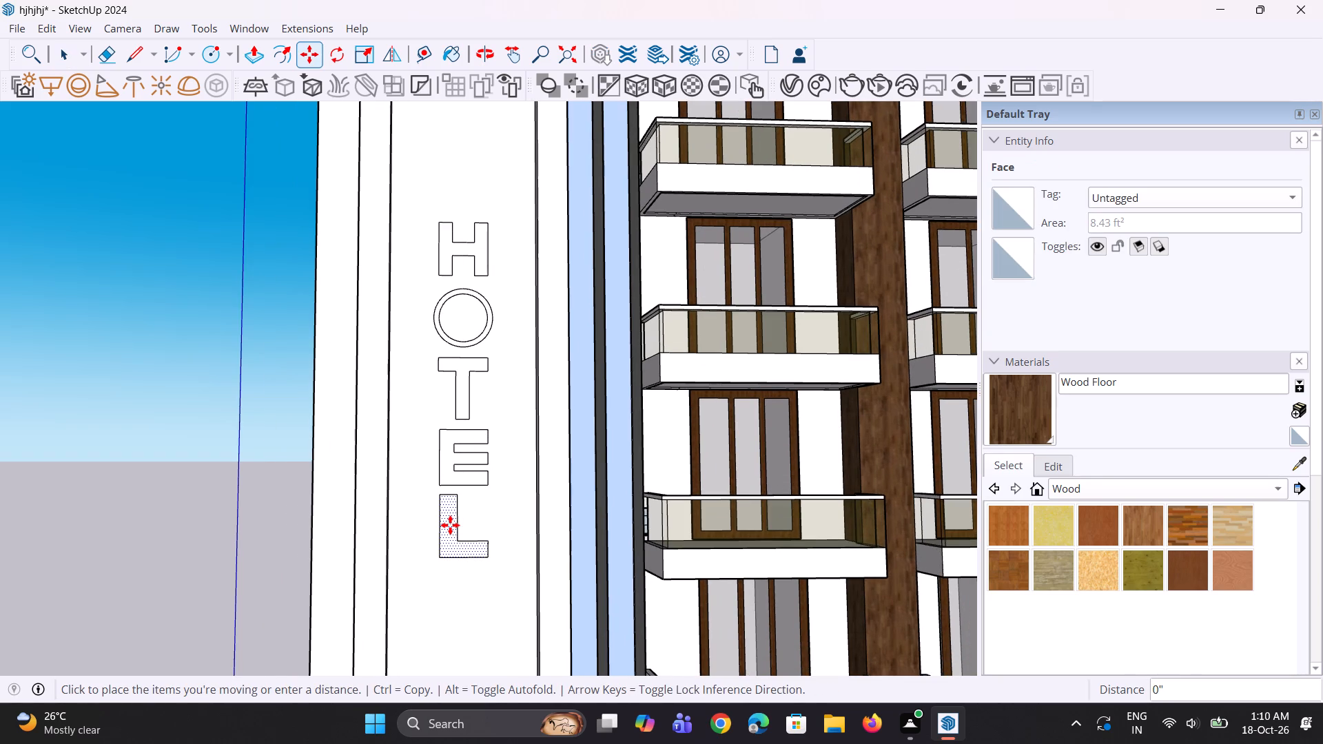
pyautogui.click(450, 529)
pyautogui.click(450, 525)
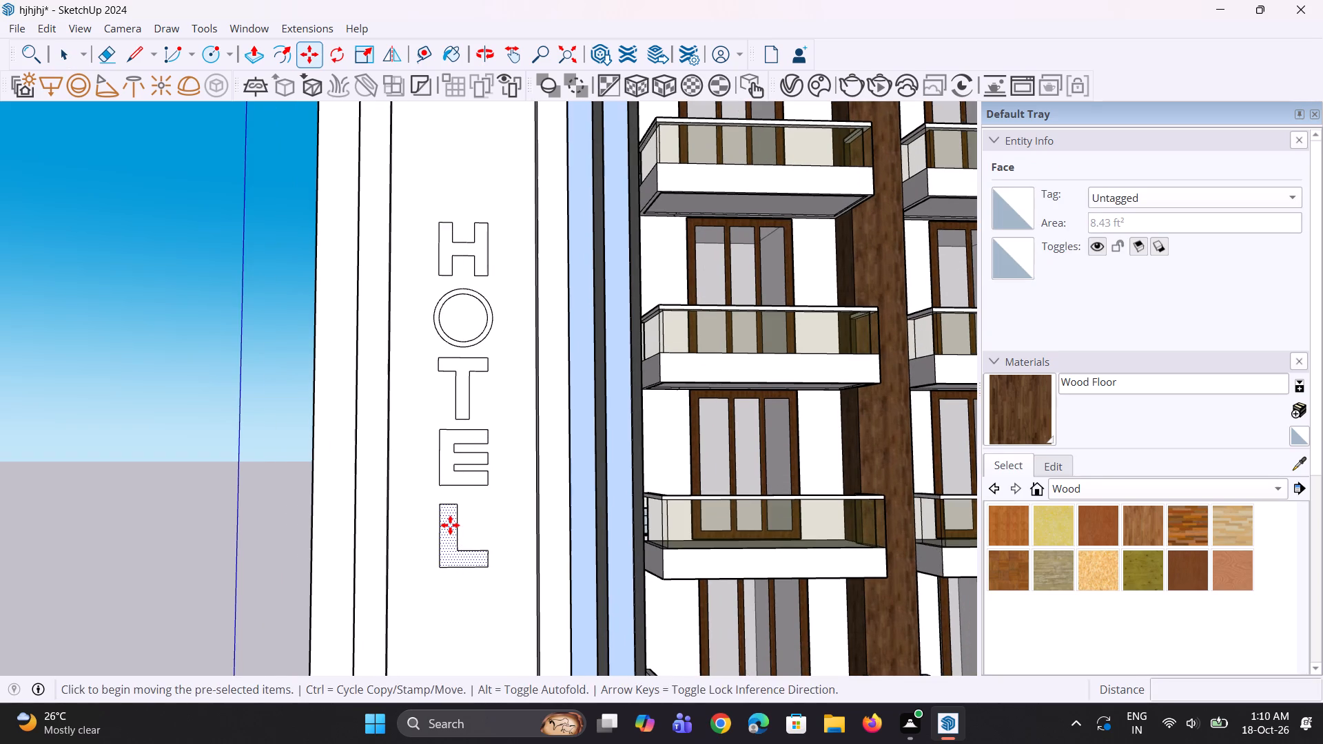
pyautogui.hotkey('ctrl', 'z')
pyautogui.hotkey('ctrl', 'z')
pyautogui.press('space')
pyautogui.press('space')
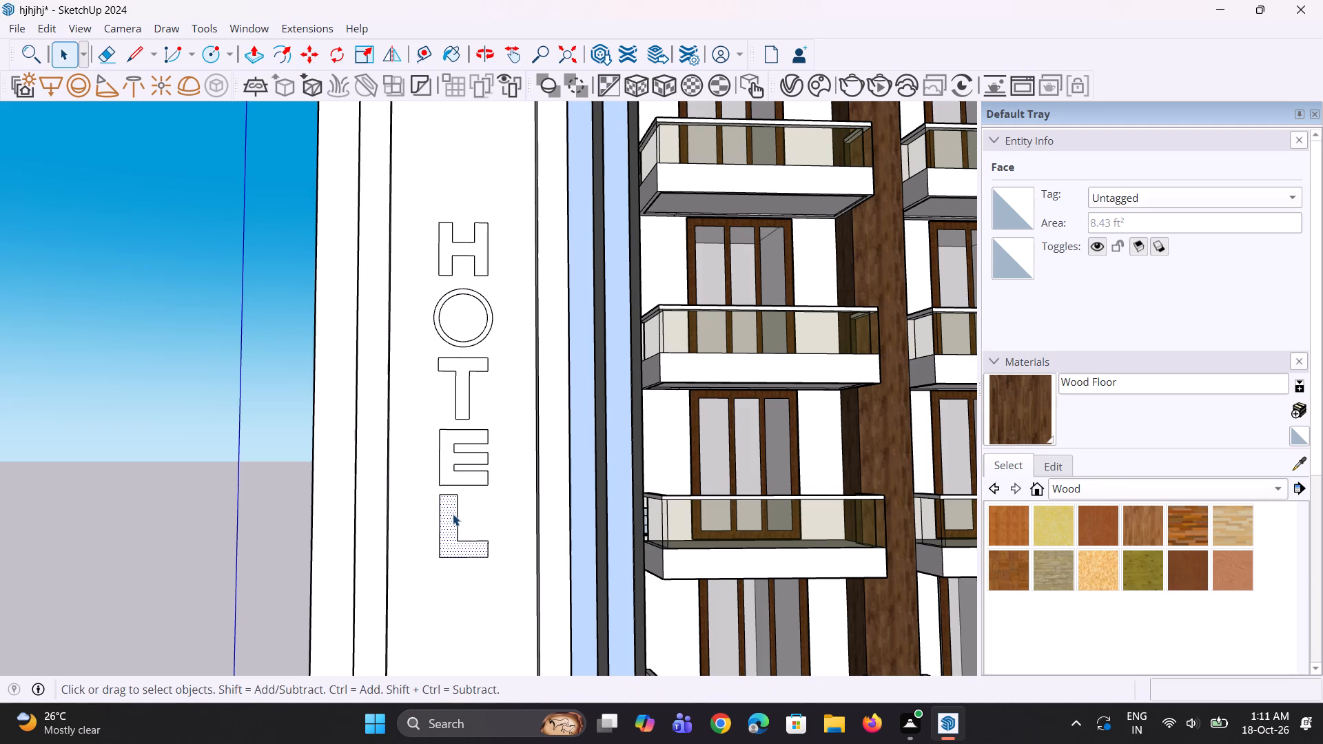
# Move the L's face slightly down the facade panel to widen the gap below the E.
pyautogui.press('m')
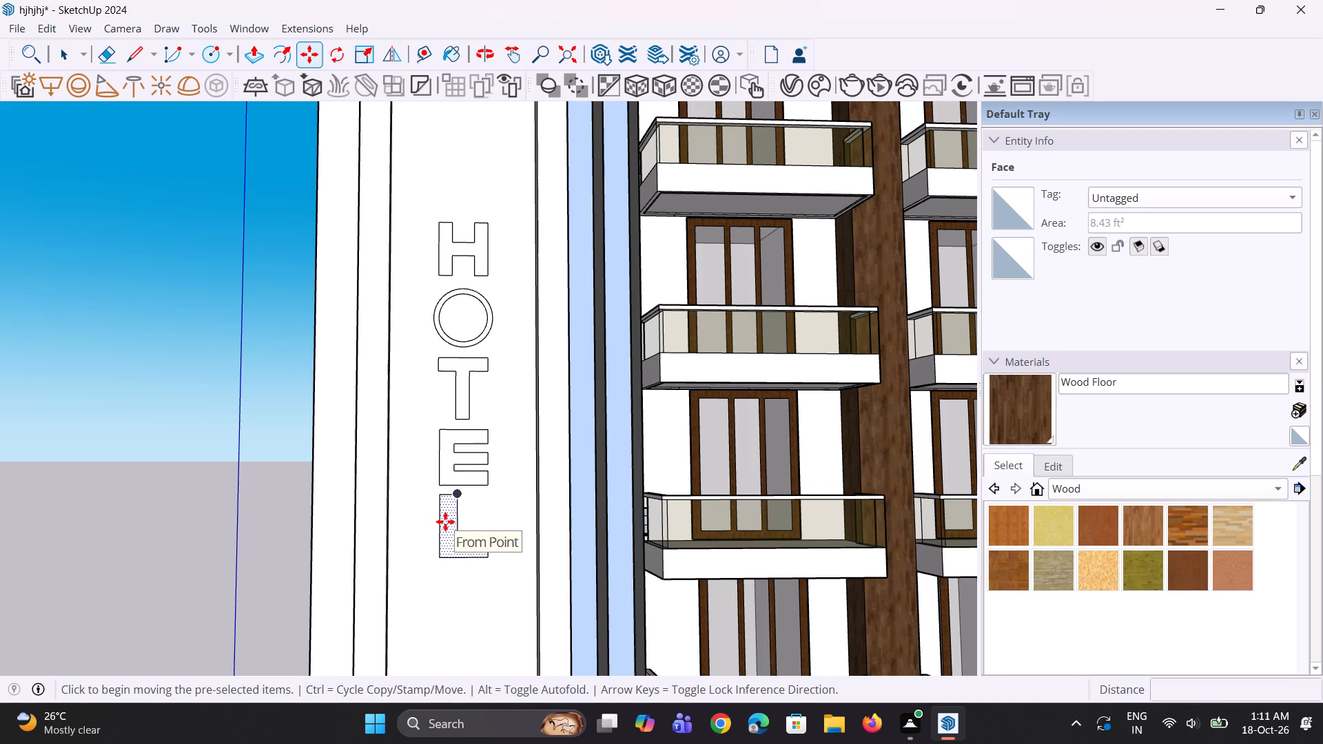
pyautogui.scroll(1, 445, 521)
pyautogui.click(449, 527)
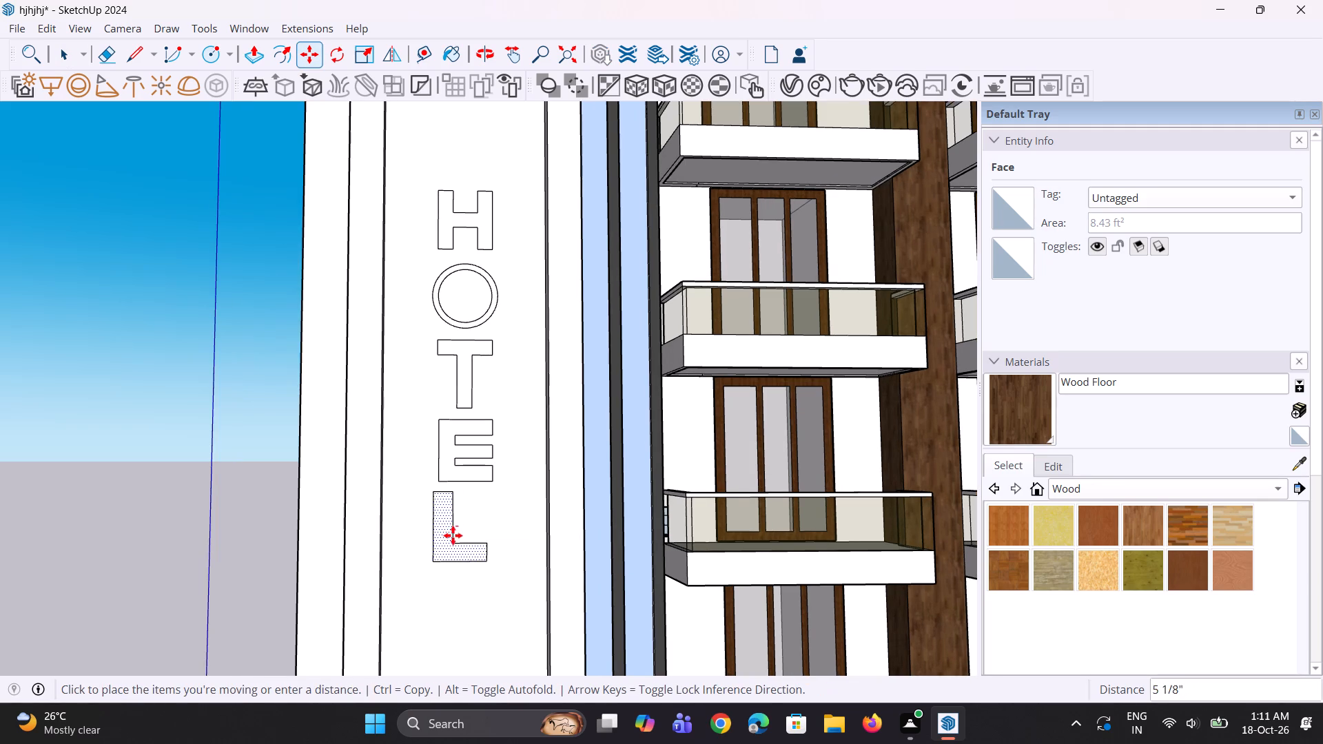
pyautogui.click(456, 537)
pyautogui.press('space')
pyautogui.press('space')
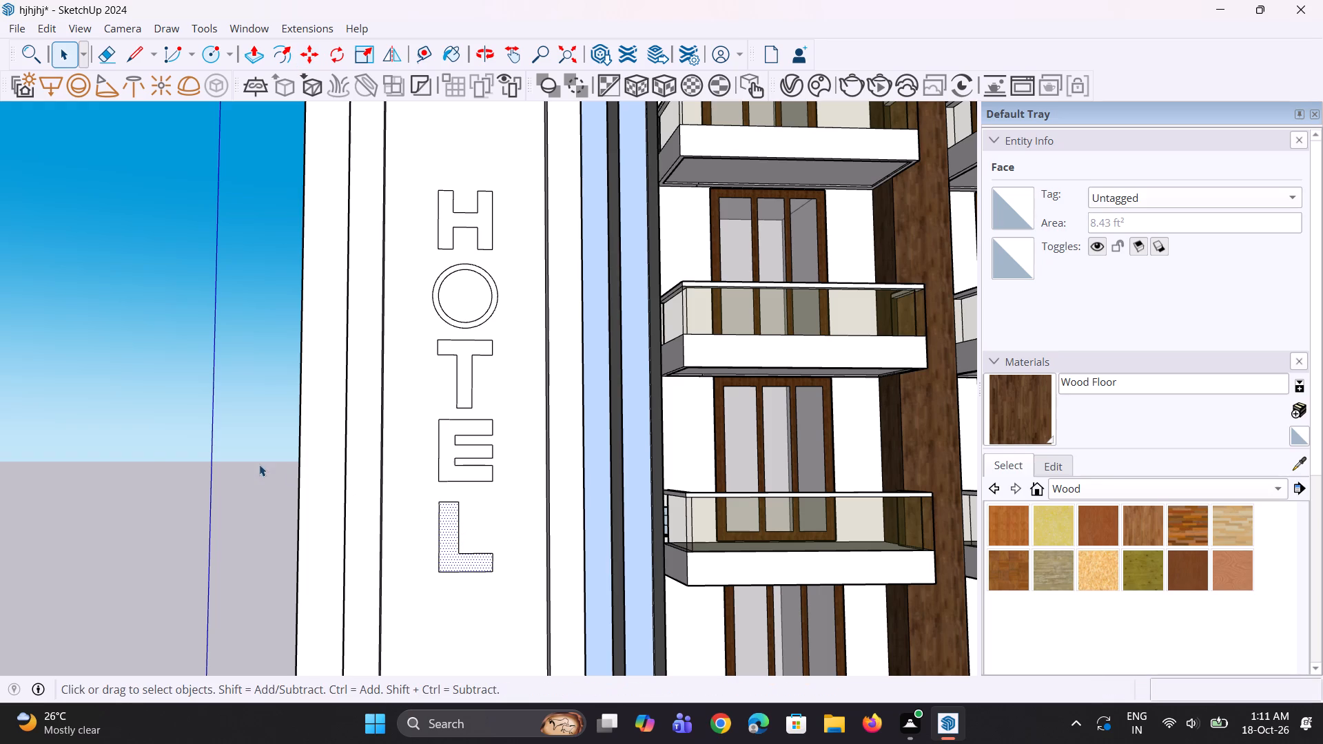
pyautogui.click(258, 464)
# Move the E's face about 6 5/8" down along the blue axis, between the T and the L.
pyautogui.scroll(2, 413, 462)
pyautogui.click(458, 450)
pyautogui.press('m')
pyautogui.click(459, 450)
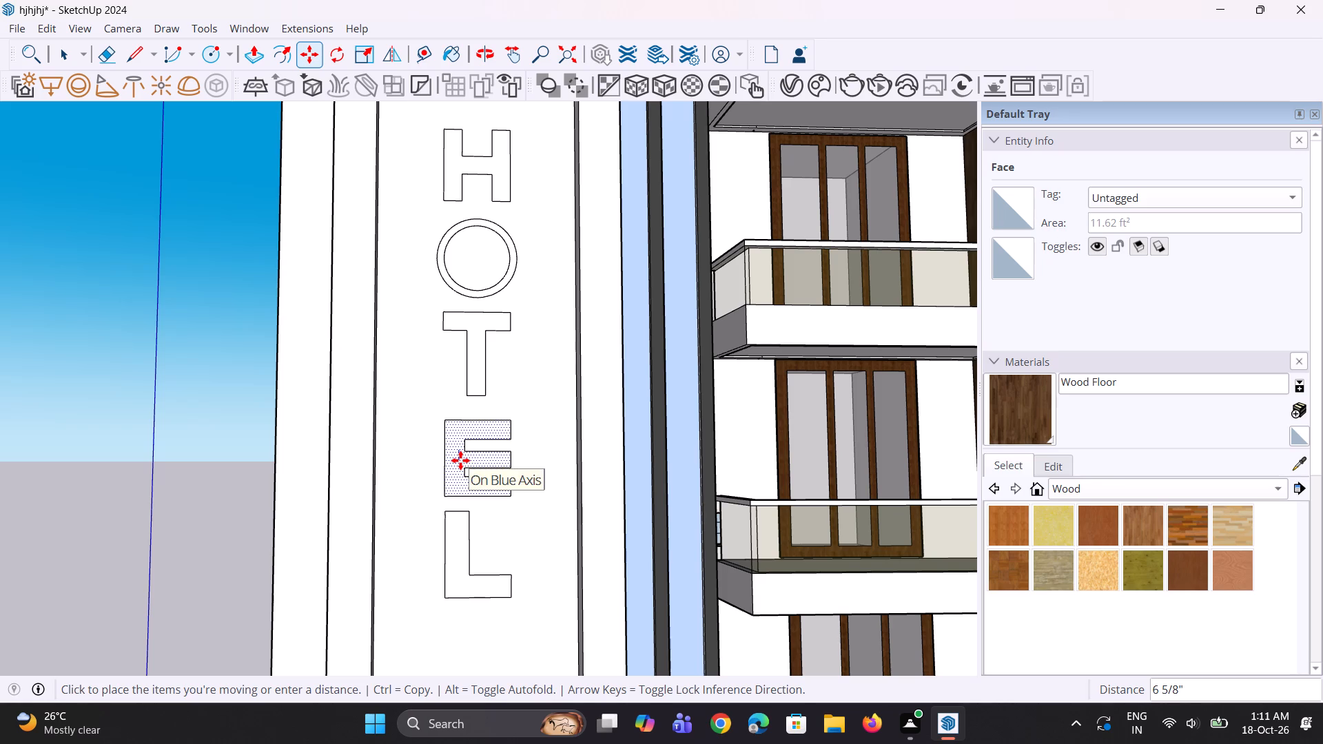
pyautogui.click(460, 460)
pyautogui.press('space')
pyautogui.press('space')
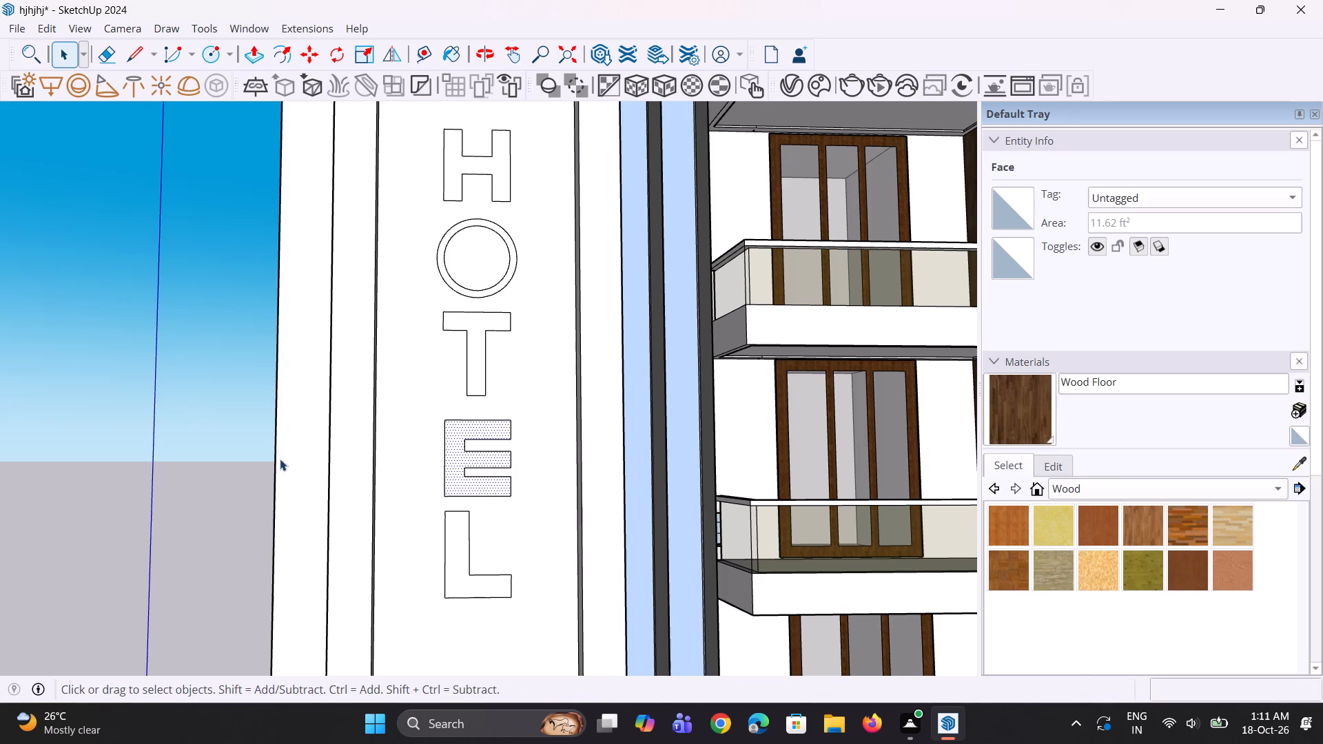
pyautogui.click(242, 453)
# Push/Pull the H's face outward from the facade panel by 10".
pyautogui.scroll(-10, 429, 420)
pyautogui.middleClick(464, 457)
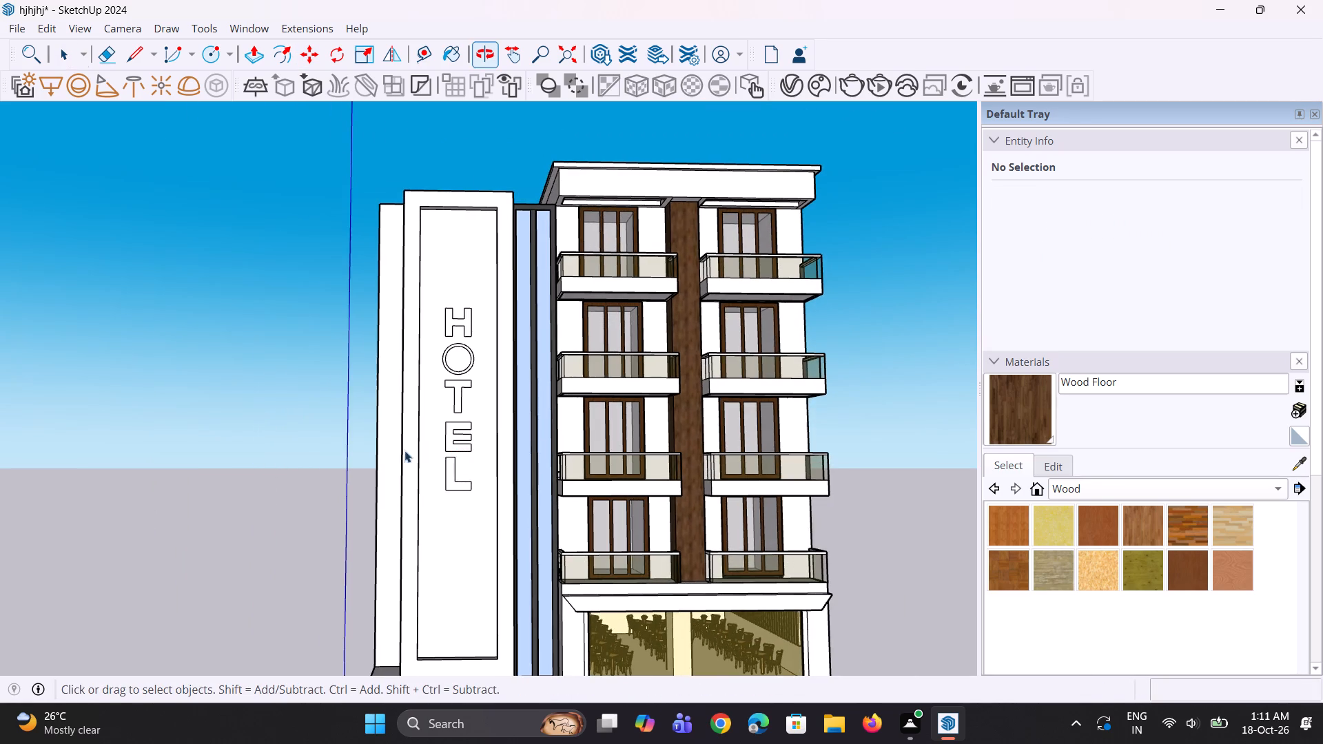
pyautogui.scroll(11, 438, 320)
pyautogui.moveTo(476, 325); pyautogui.dragTo(458, 329, button='middle')
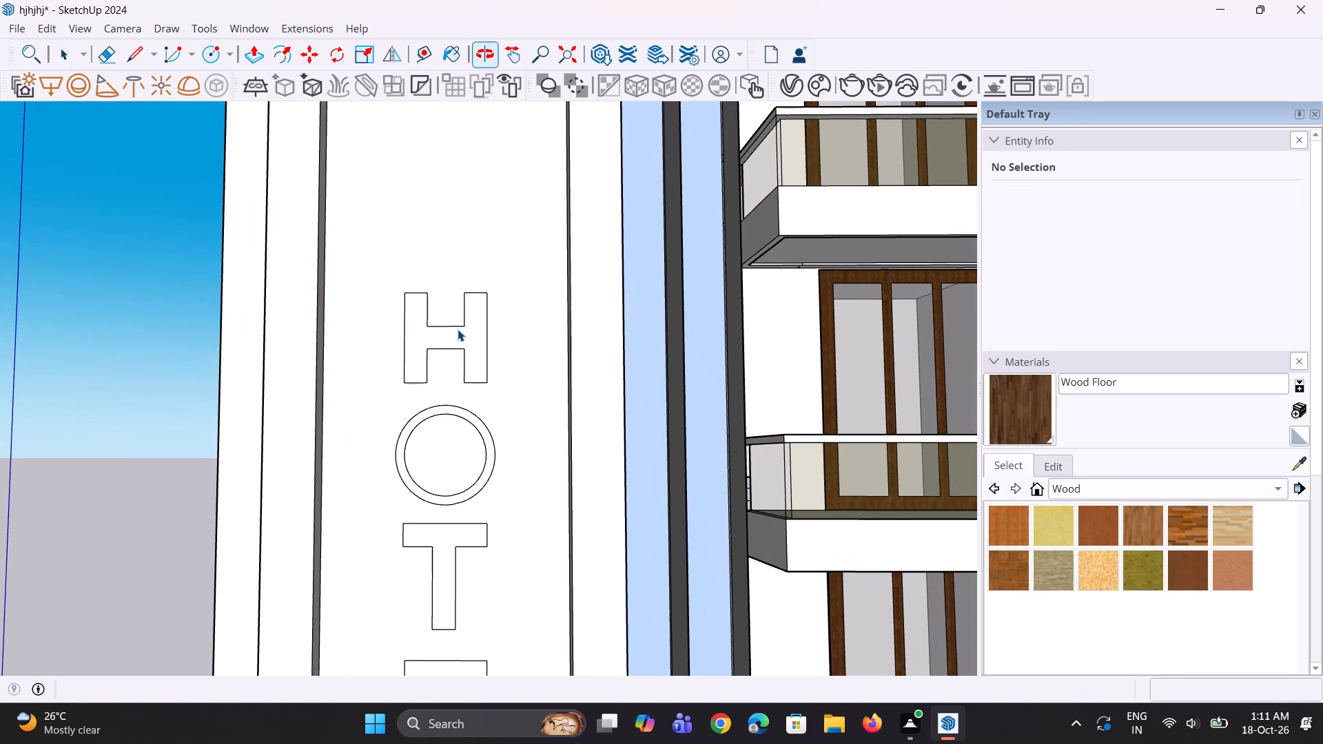
pyautogui.press('p')
pyautogui.click(470, 344)
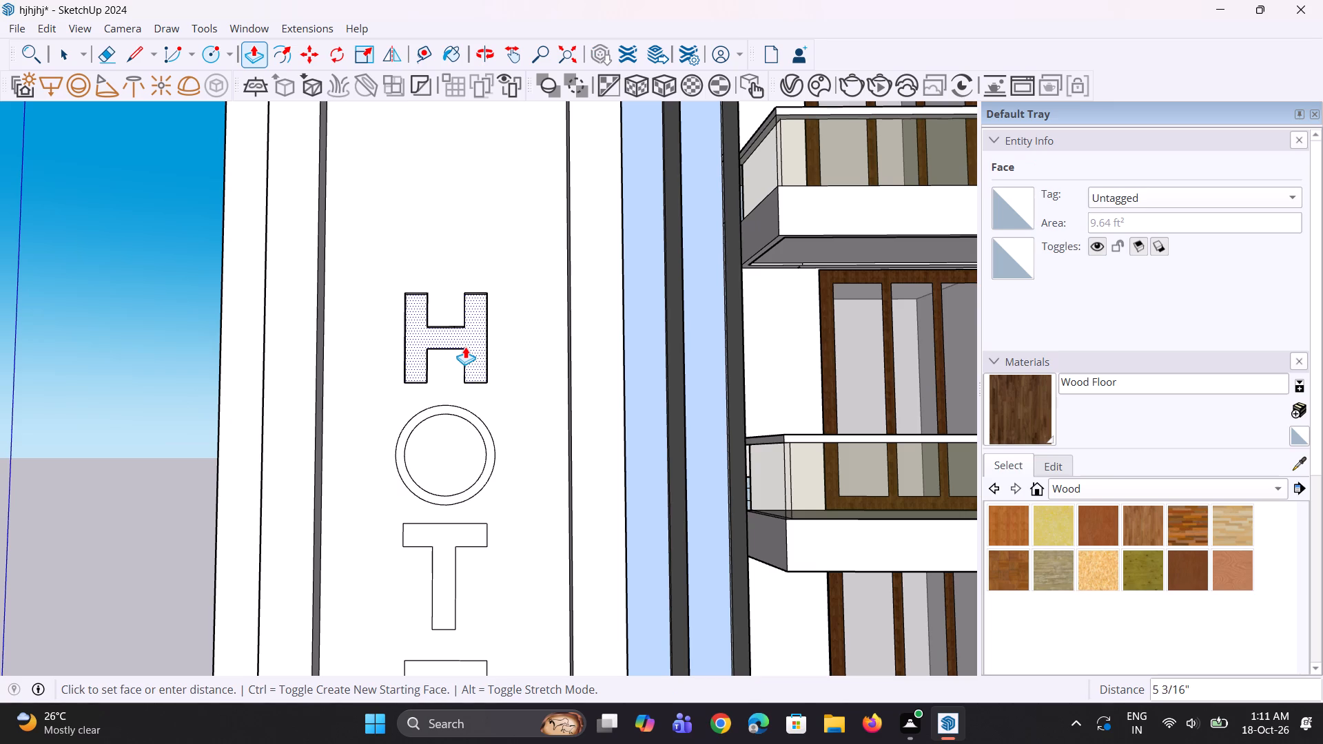
pyautogui.write('10"')
pyautogui.press('Return')
# Extrude the O's ring and the T outward by the same 10" as the H.
pyautogui.scroll(2, 487, 411)
pyautogui.doubleClick(482, 439)
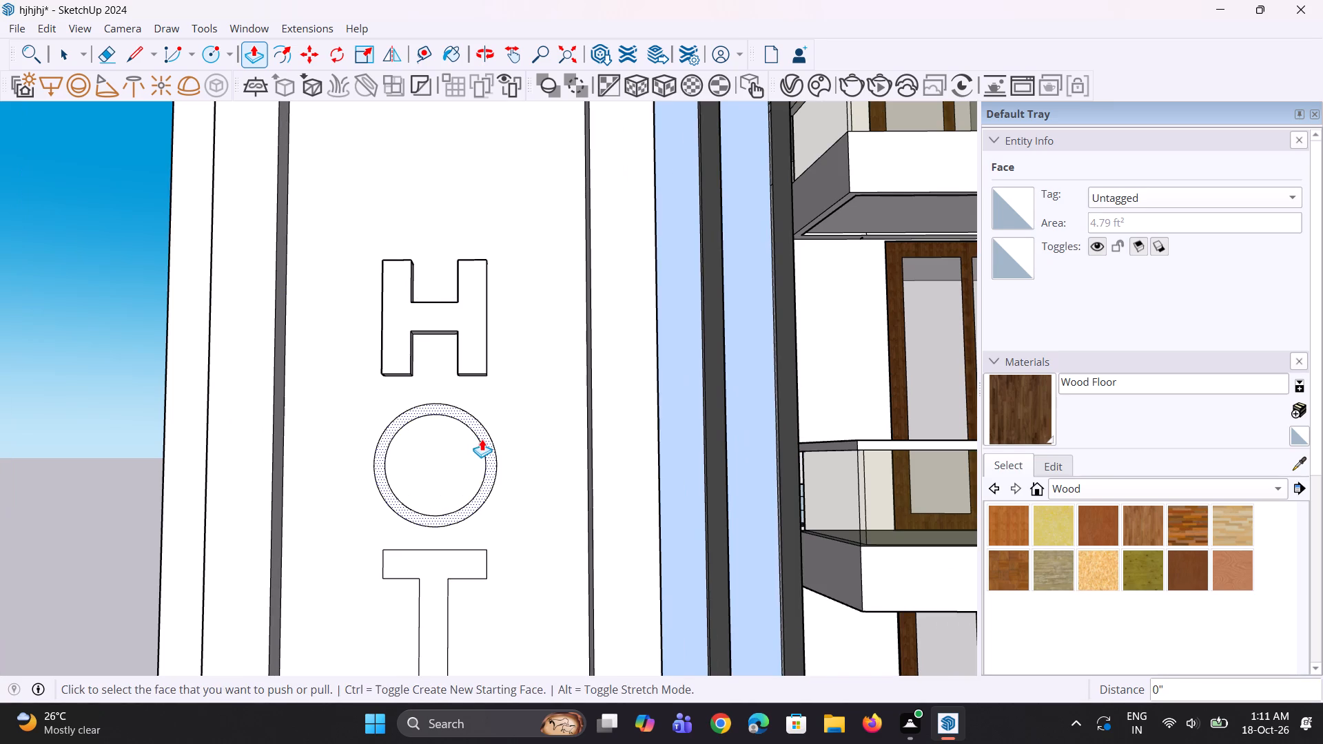
pyautogui.scroll(-4, 429, 384)
pyautogui.doubleClick(432, 513)
# Extrude the E outward 10", matching its depth to the T's front face.
pyautogui.scroll(-3, 420, 404)
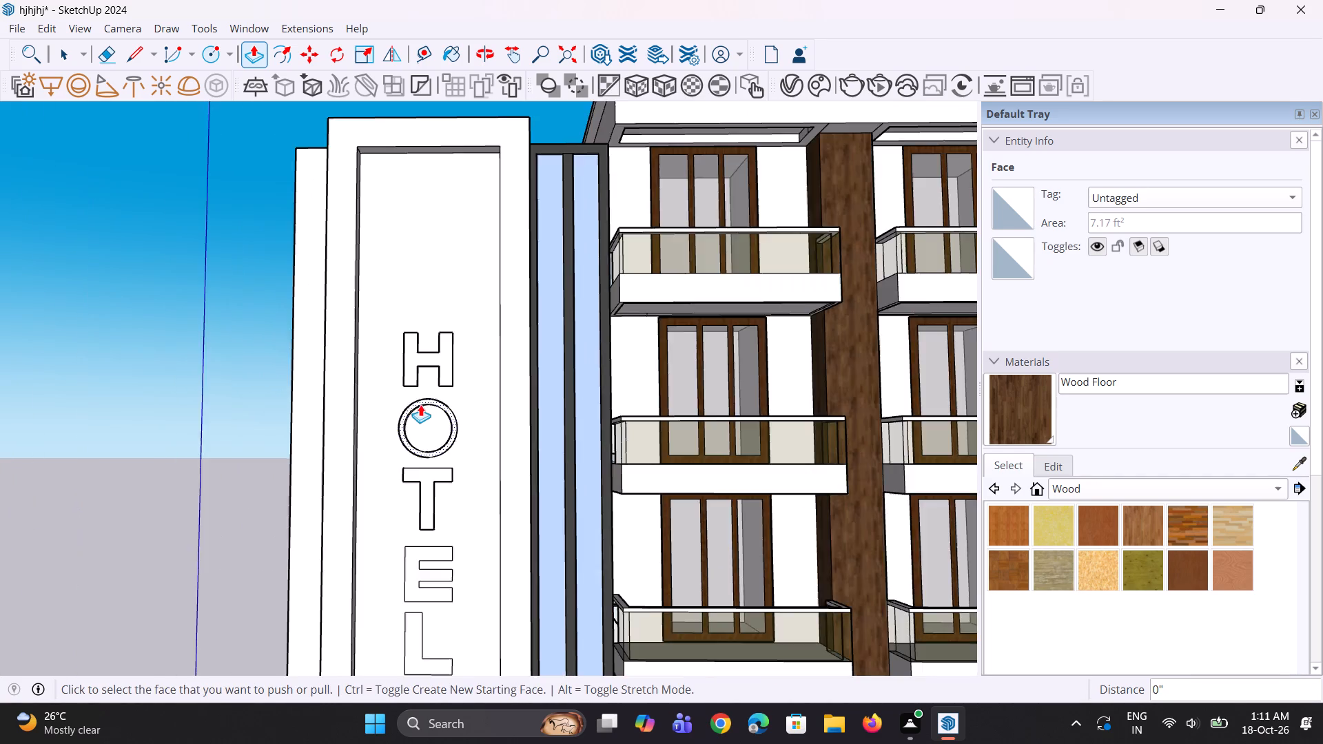
pyautogui.scroll(-4, 420, 404)
pyautogui.scroll(3, 420, 515)
pyautogui.click(416, 532)
pyautogui.click(416, 534)
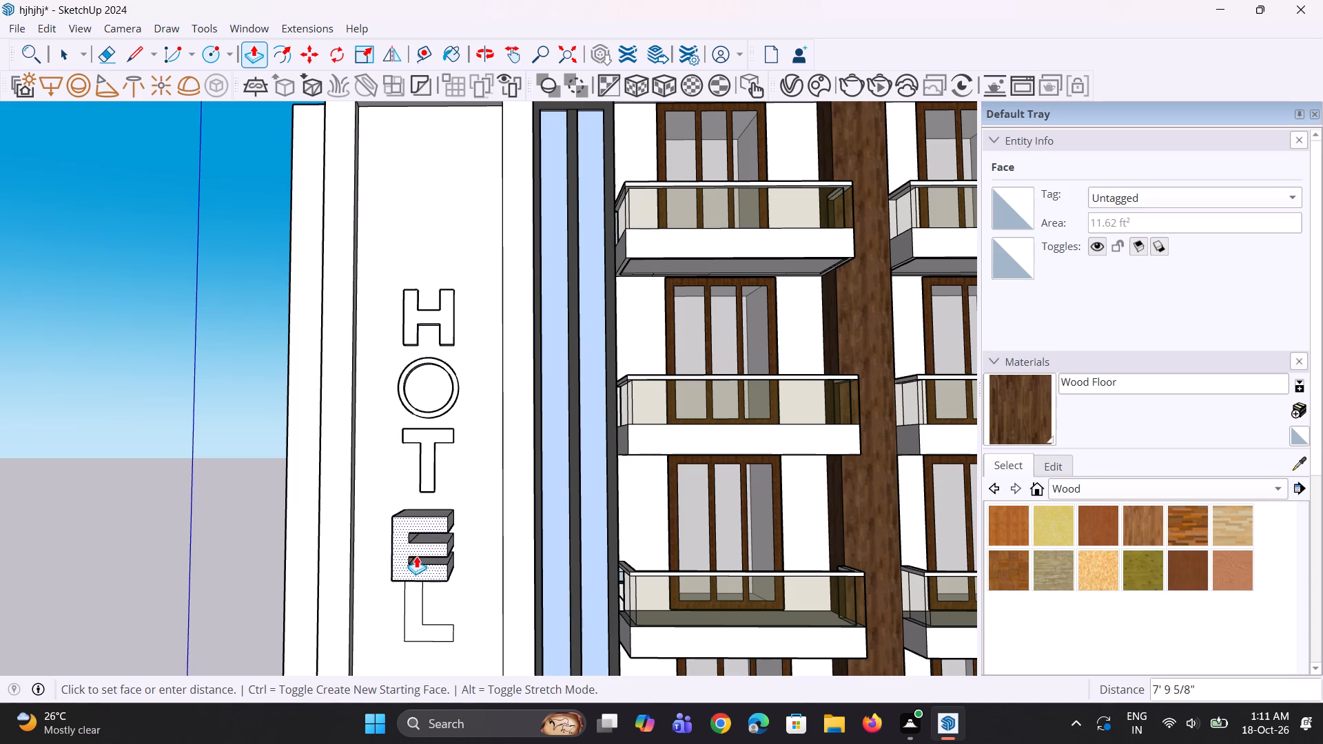
pyautogui.click(431, 455)
# Extrude the L outward by the same 10" as the other letters.
pyautogui.moveTo(445, 487); pyautogui.dragTo(437, 495, button='middle')
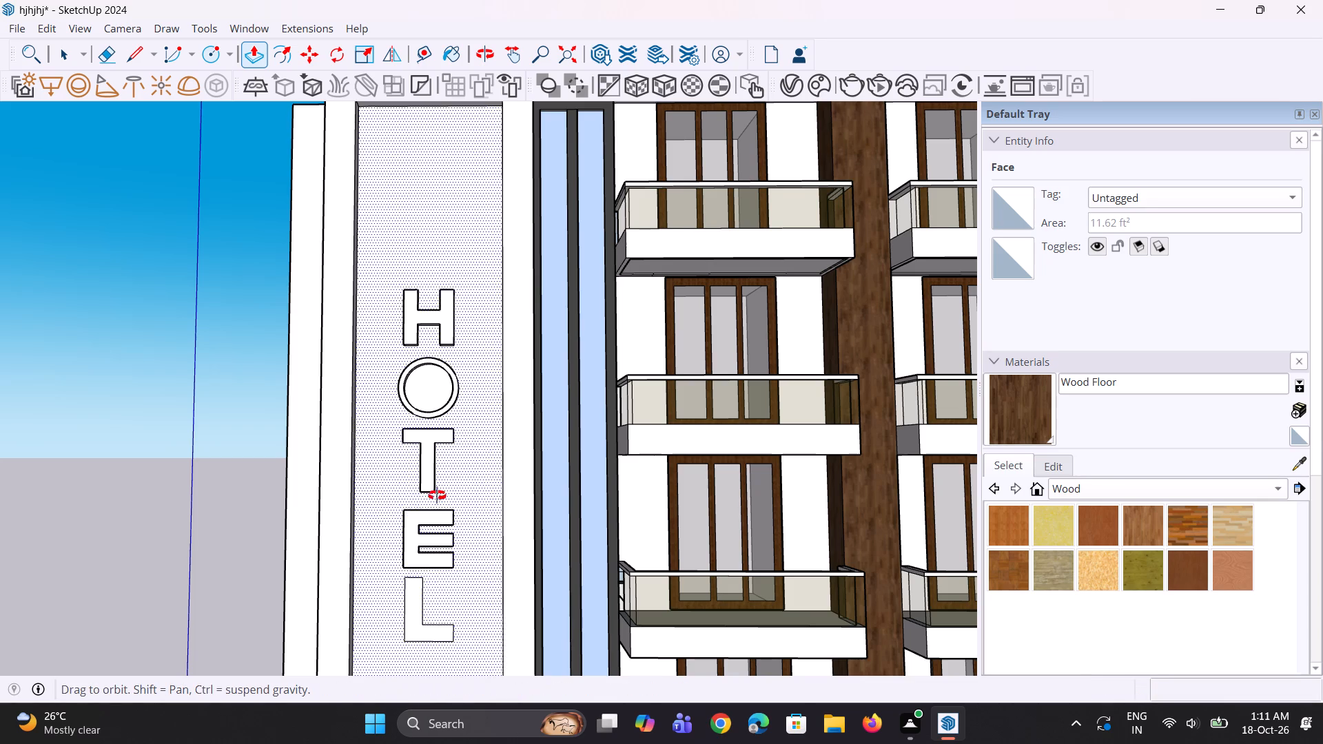
pyautogui.moveTo(437, 495); pyautogui.dragTo(283, 502, button='middle')
pyautogui.scroll(2, 360, 617)
pyautogui.doubleClick(431, 633)
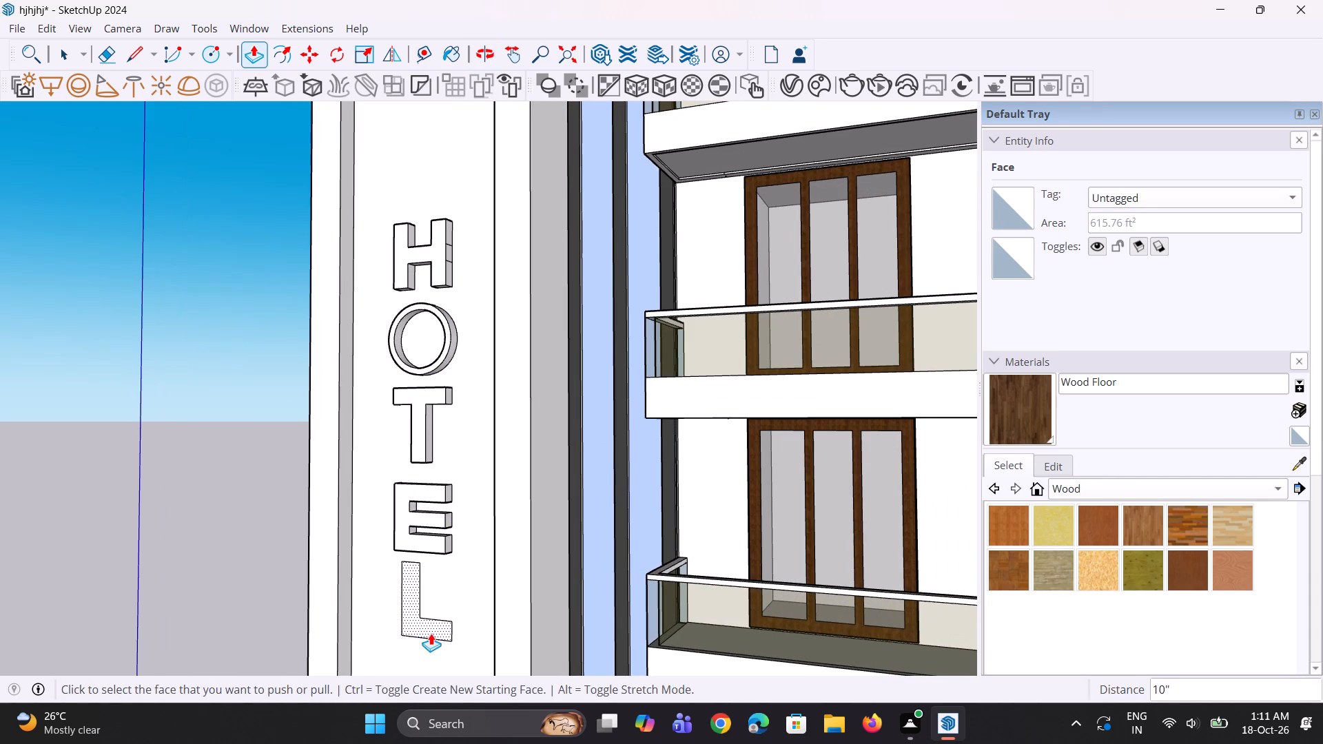
# Erase the two stray edges across the side face of the extruded H.
pyautogui.scroll(-5, 322, 519)
pyautogui.moveTo(334, 505); pyautogui.dragTo(453, 503, button='middle')
pyautogui.scroll(3, 358, 335)
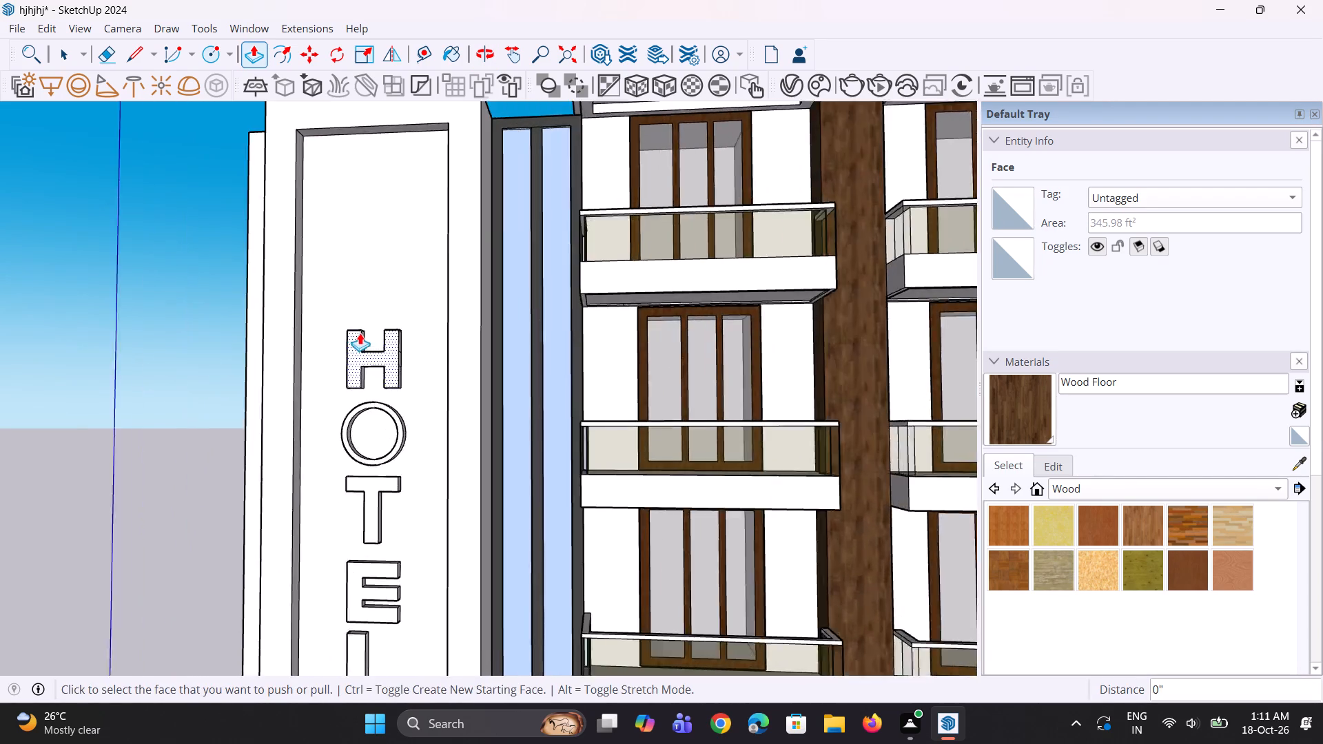
pyautogui.scroll(13, 360, 333)
pyautogui.moveTo(424, 354); pyautogui.dragTo(356, 365, button='middle')
pyautogui.scroll(5, 362, 366)
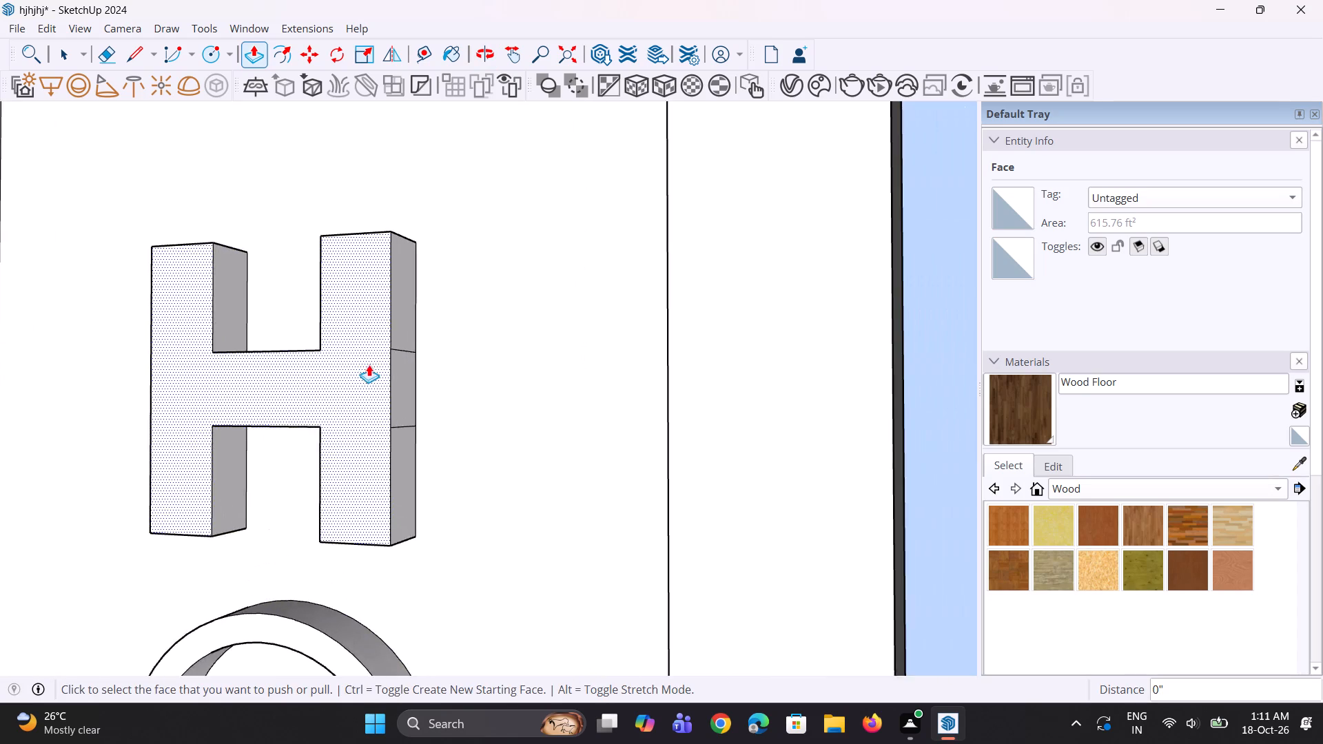
pyautogui.scroll(2, 369, 364)
pyautogui.press('e')
pyautogui.click(417, 343)
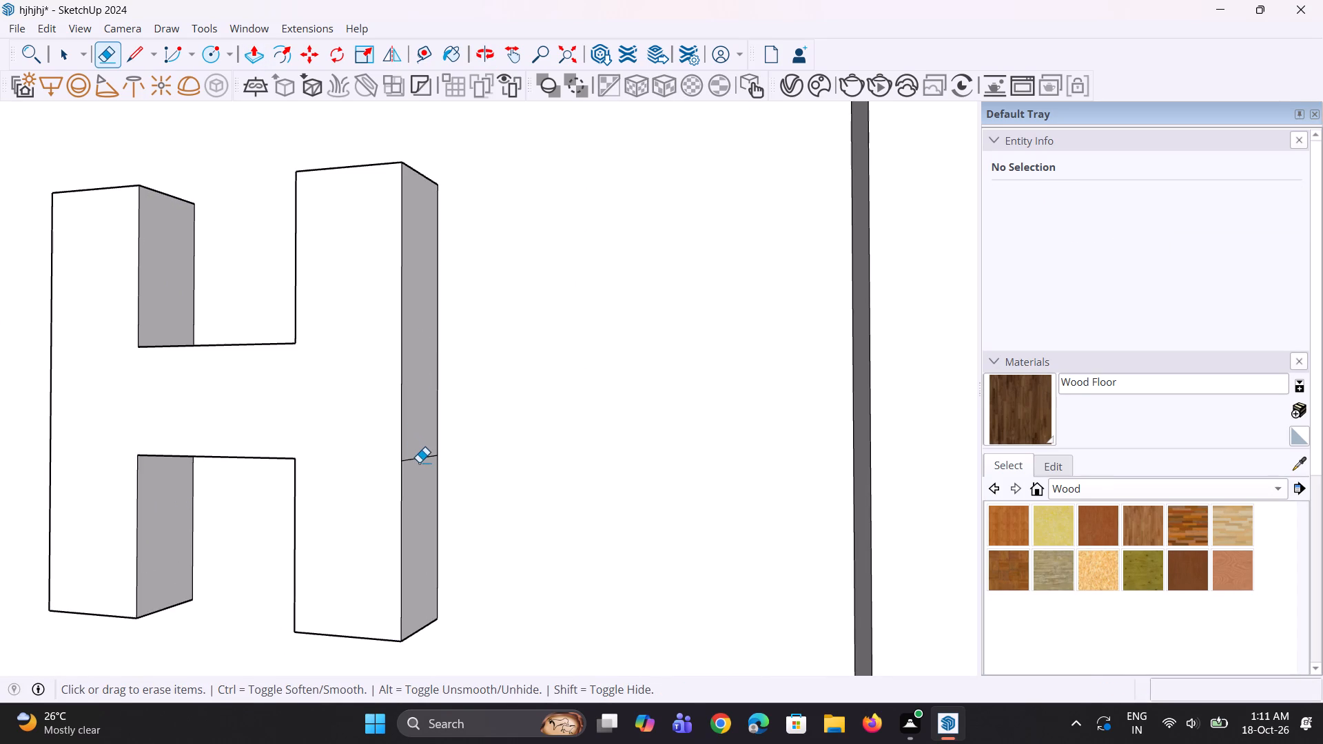
pyautogui.click(419, 462)
pyautogui.click(420, 459)
# Erase the stray edge on the upper face of the H's crossbar.
pyautogui.moveTo(311, 487); pyautogui.dragTo(785, 415, button='middle')
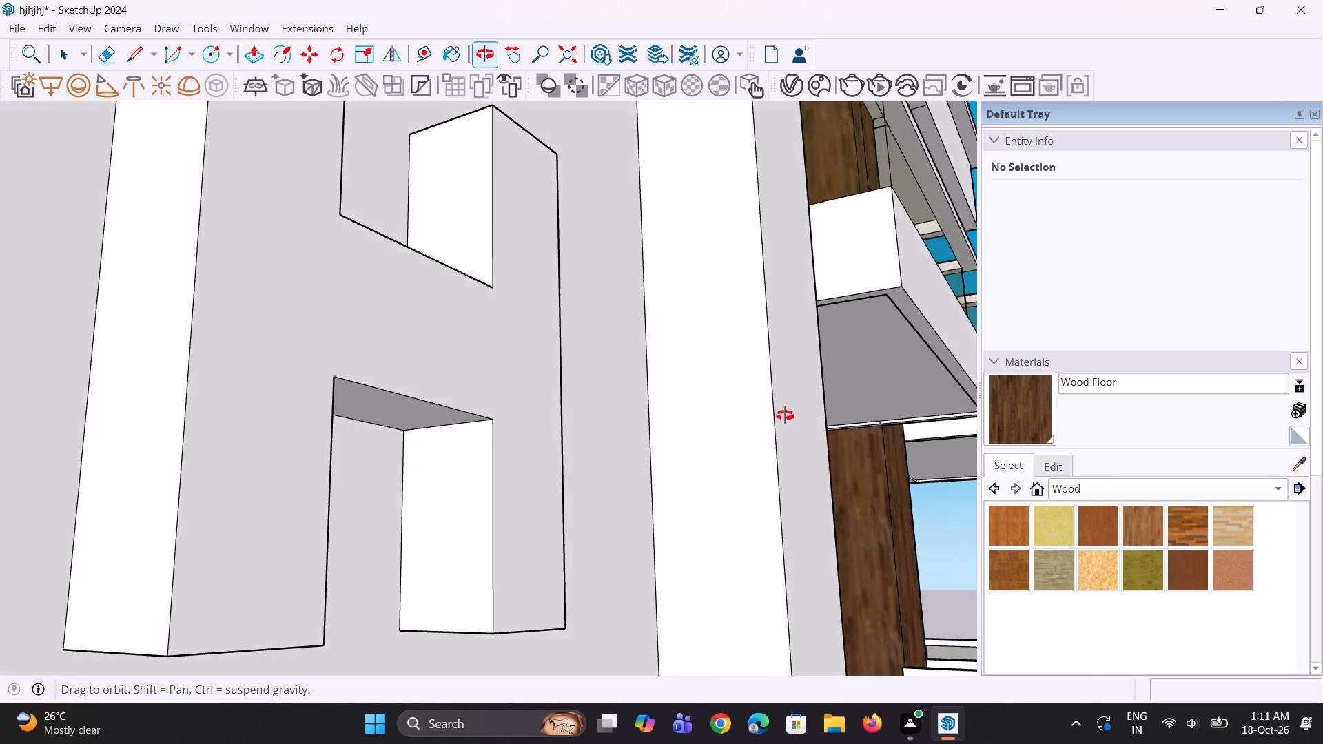
pyautogui.moveTo(785, 415); pyautogui.dragTo(493, 519, button='middle')
pyautogui.scroll(-6, 460, 316)
pyautogui.moveTo(360, 393); pyautogui.dragTo(353, 541, button='middle')
pyautogui.scroll(3, 378, 372)
pyautogui.click(346, 358)
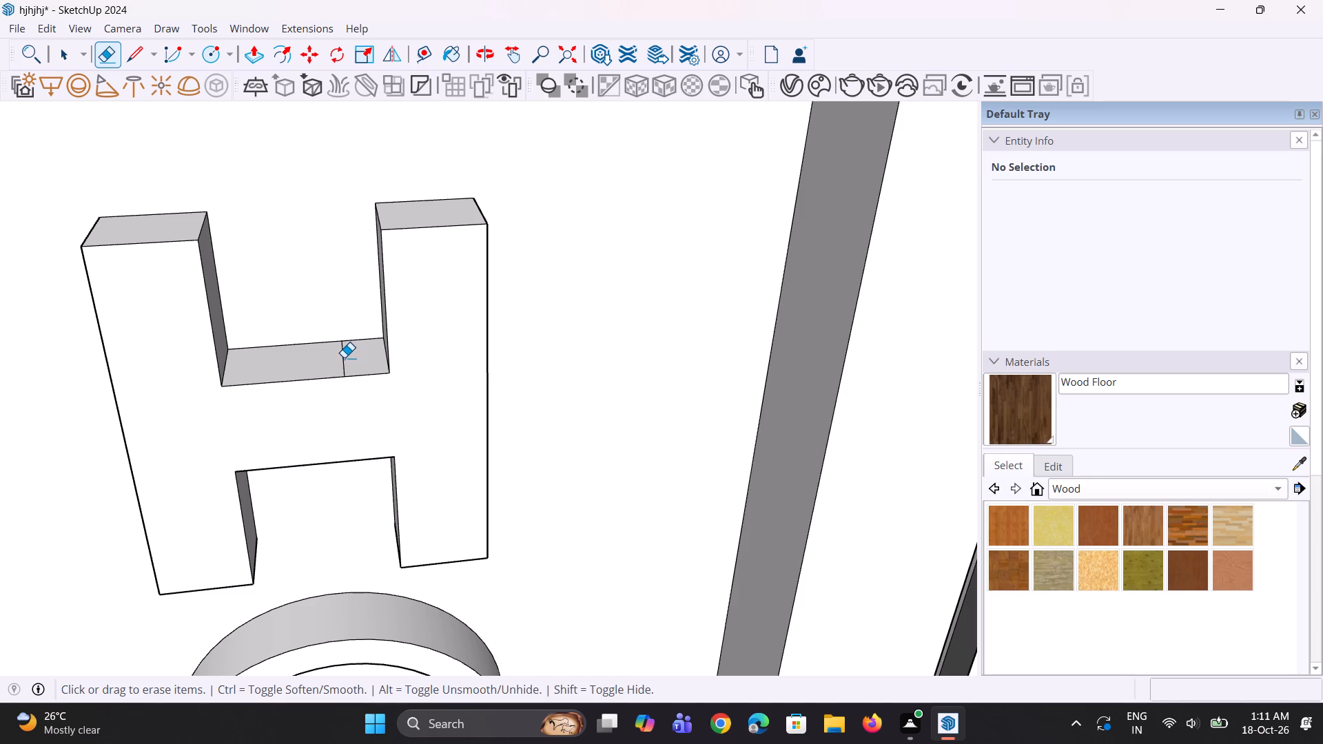
pyautogui.click(344, 358)
# Erase the stray edge crossing the top face of the extruded T.
pyautogui.moveTo(377, 448); pyautogui.dragTo(479, 74, button='middle')
pyautogui.scroll(-3, 435, 229)
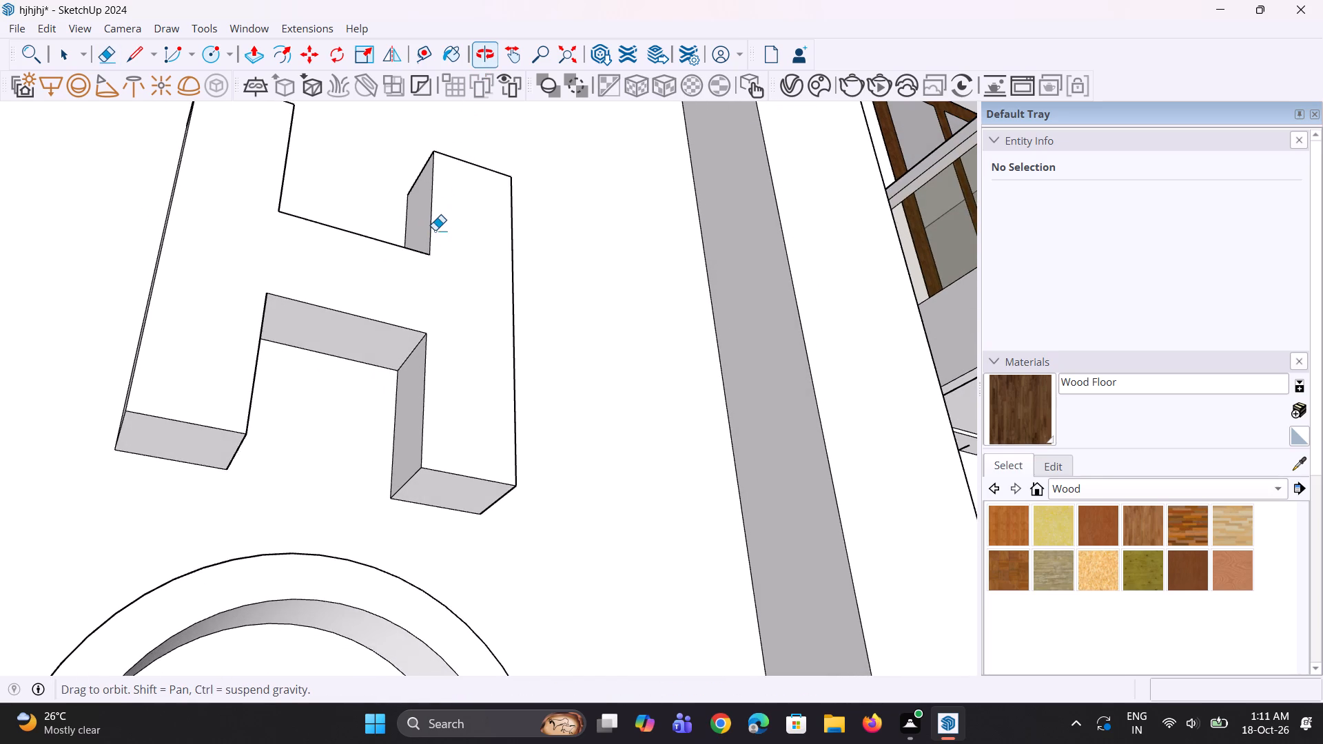
pyautogui.scroll(-18, 435, 230)
pyautogui.scroll(-5, 426, 260)
pyautogui.moveTo(404, 330); pyautogui.dragTo(390, 379, button='middle')
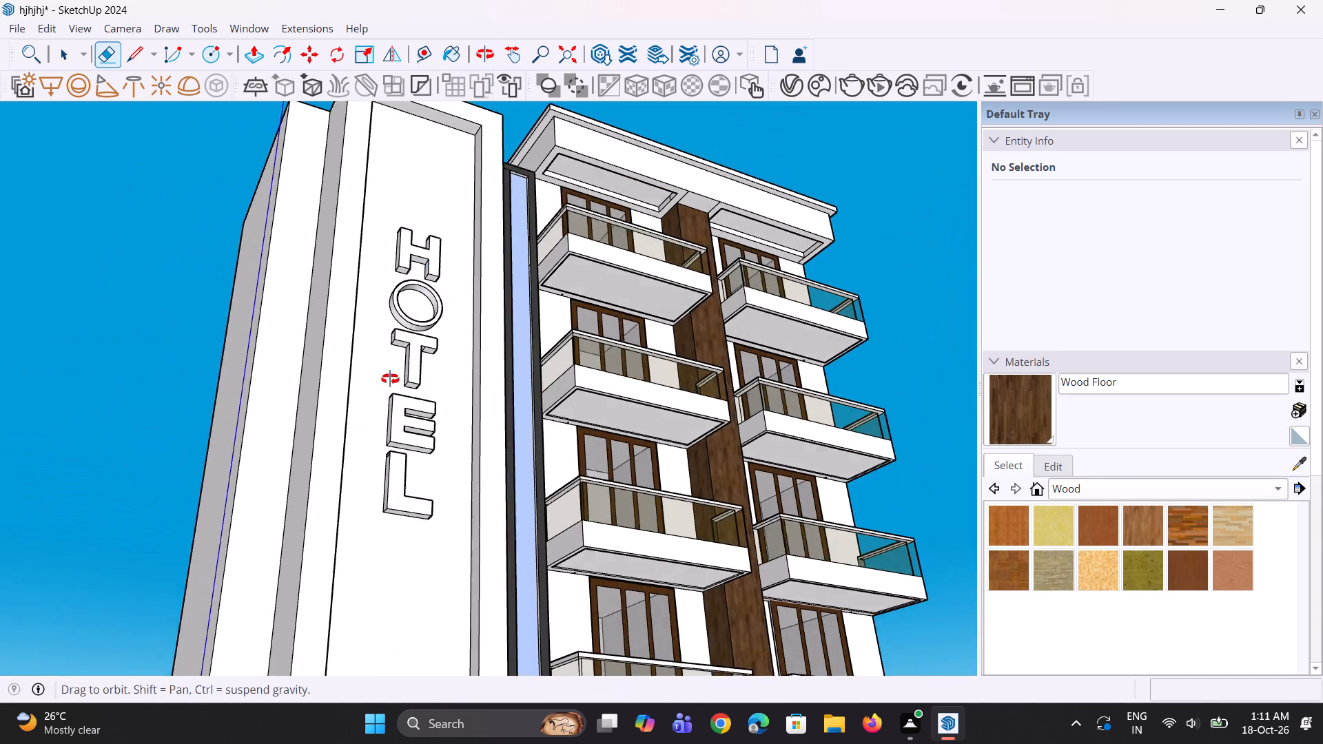
pyautogui.moveTo(390, 379); pyautogui.dragTo(243, 497, button='middle')
pyautogui.moveTo(329, 469); pyautogui.dragTo(138, 464, button='middle')
pyautogui.scroll(6, 280, 451)
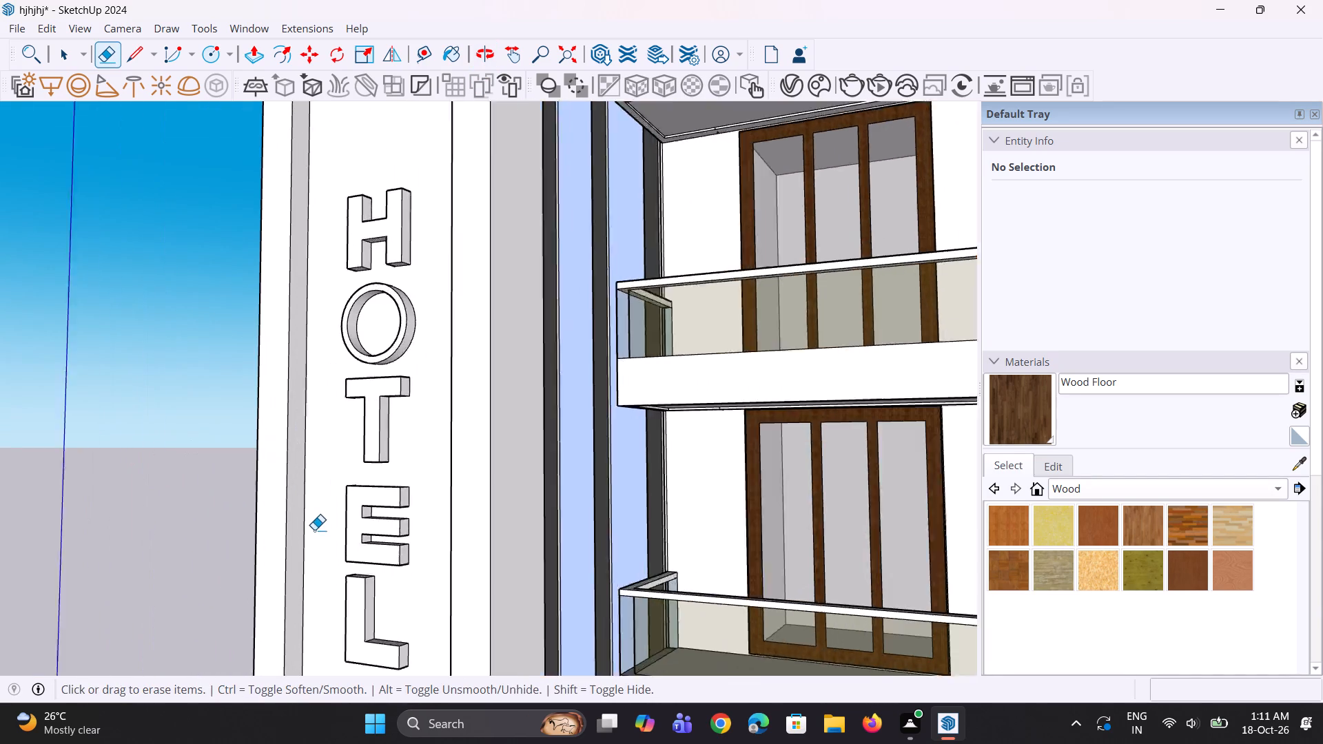
pyautogui.scroll(1, 314, 530)
pyautogui.moveTo(341, 508); pyautogui.dragTo(505, 608, button='middle')
pyautogui.scroll(6, 361, 329)
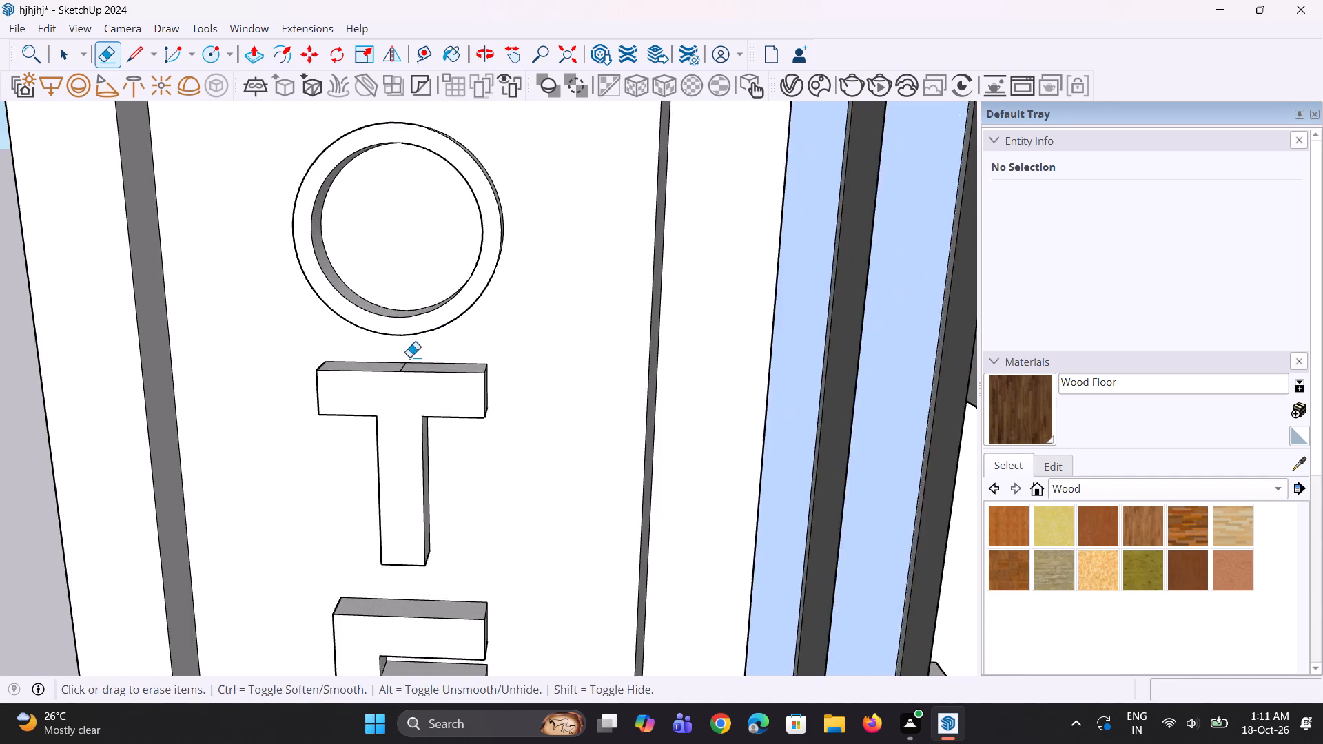
pyautogui.scroll(3, 409, 357)
pyautogui.click(401, 367)
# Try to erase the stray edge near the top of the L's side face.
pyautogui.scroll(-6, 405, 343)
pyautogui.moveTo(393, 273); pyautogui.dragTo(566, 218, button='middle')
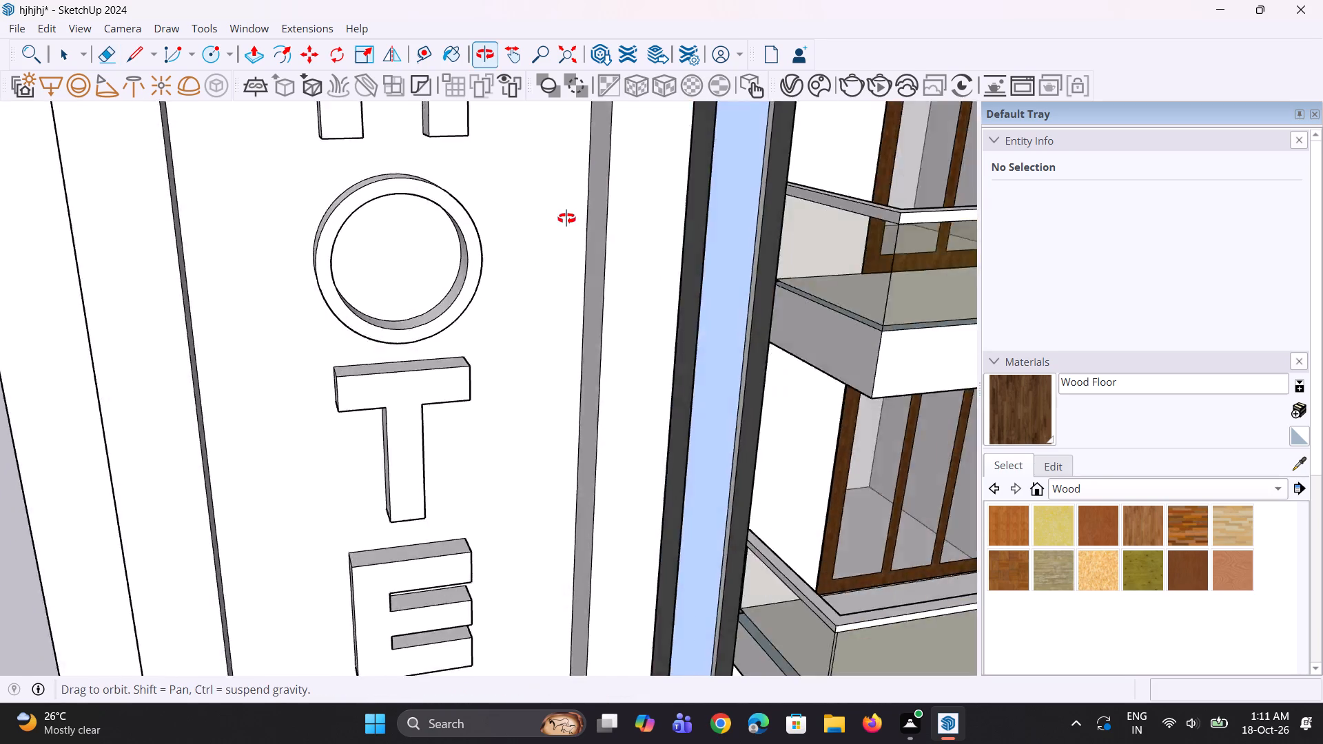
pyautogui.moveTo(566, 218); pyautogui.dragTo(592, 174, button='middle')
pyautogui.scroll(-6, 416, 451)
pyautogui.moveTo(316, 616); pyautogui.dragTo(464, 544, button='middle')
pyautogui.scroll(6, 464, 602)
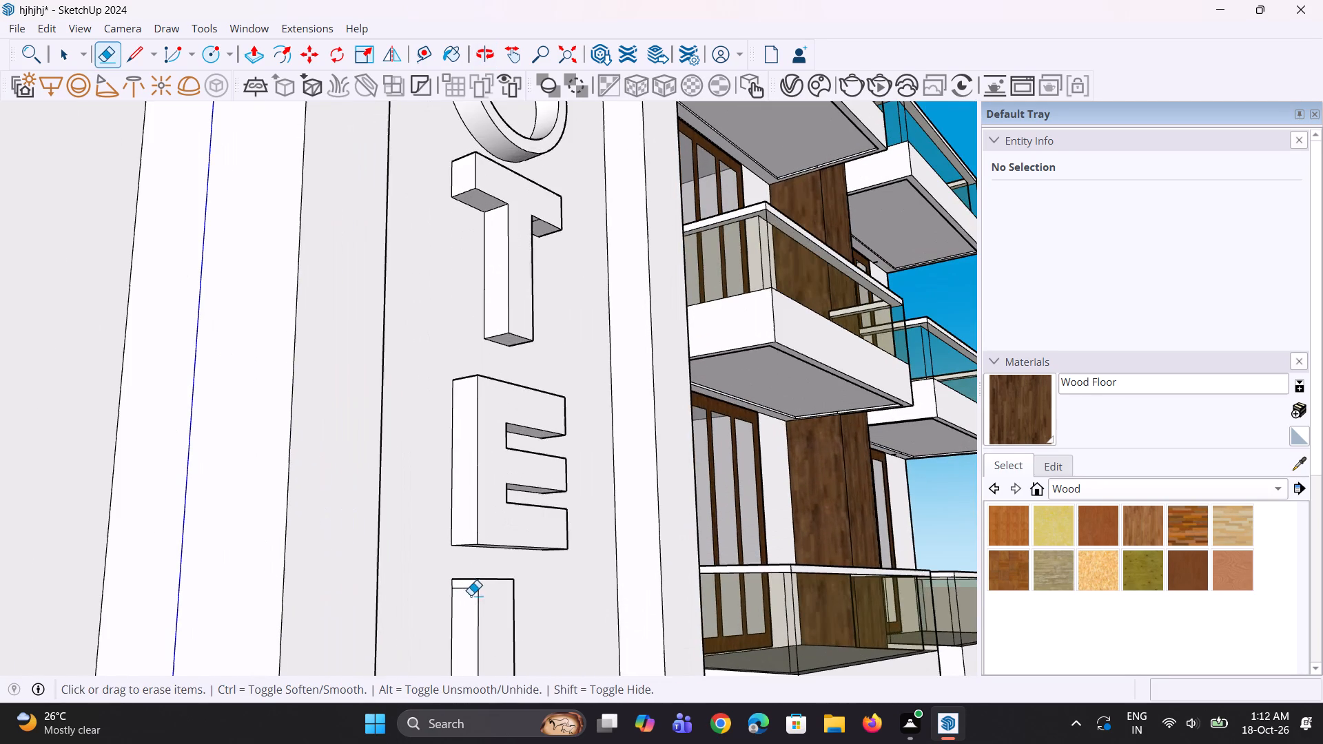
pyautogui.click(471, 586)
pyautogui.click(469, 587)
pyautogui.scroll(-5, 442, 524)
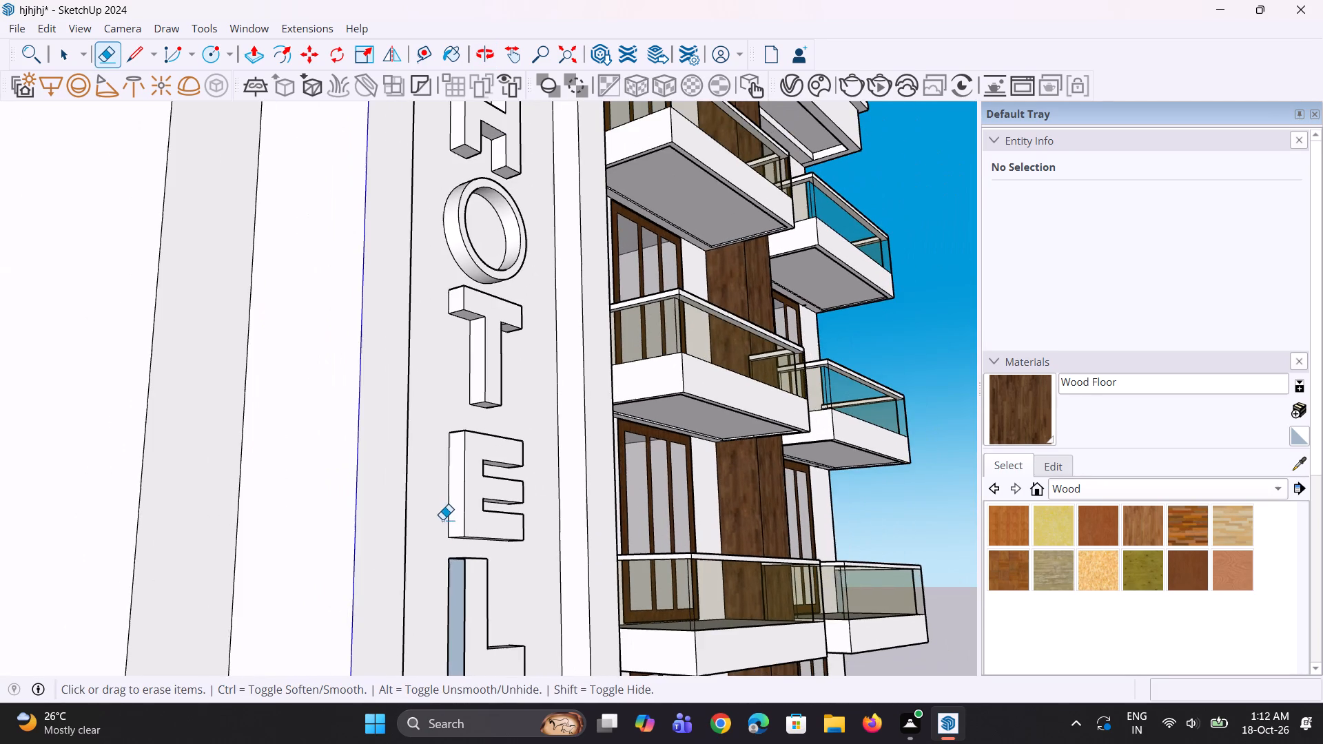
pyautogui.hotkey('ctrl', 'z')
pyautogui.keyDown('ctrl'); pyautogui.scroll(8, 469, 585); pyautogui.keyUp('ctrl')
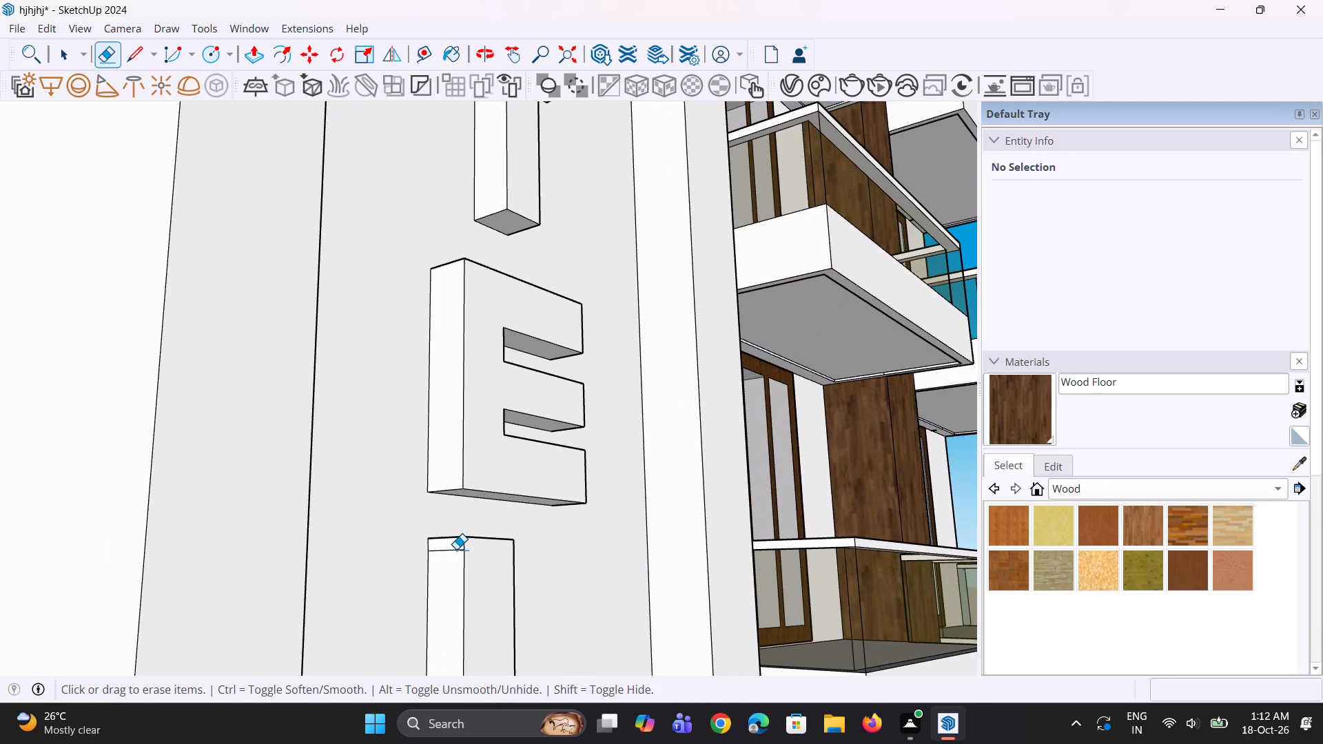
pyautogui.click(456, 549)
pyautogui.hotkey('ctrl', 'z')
# Examine the extruded HOTEL lettering and the building's front facade from several angles.
pyautogui.scroll(4, 449, 561)
pyautogui.scroll(-3, 434, 538)
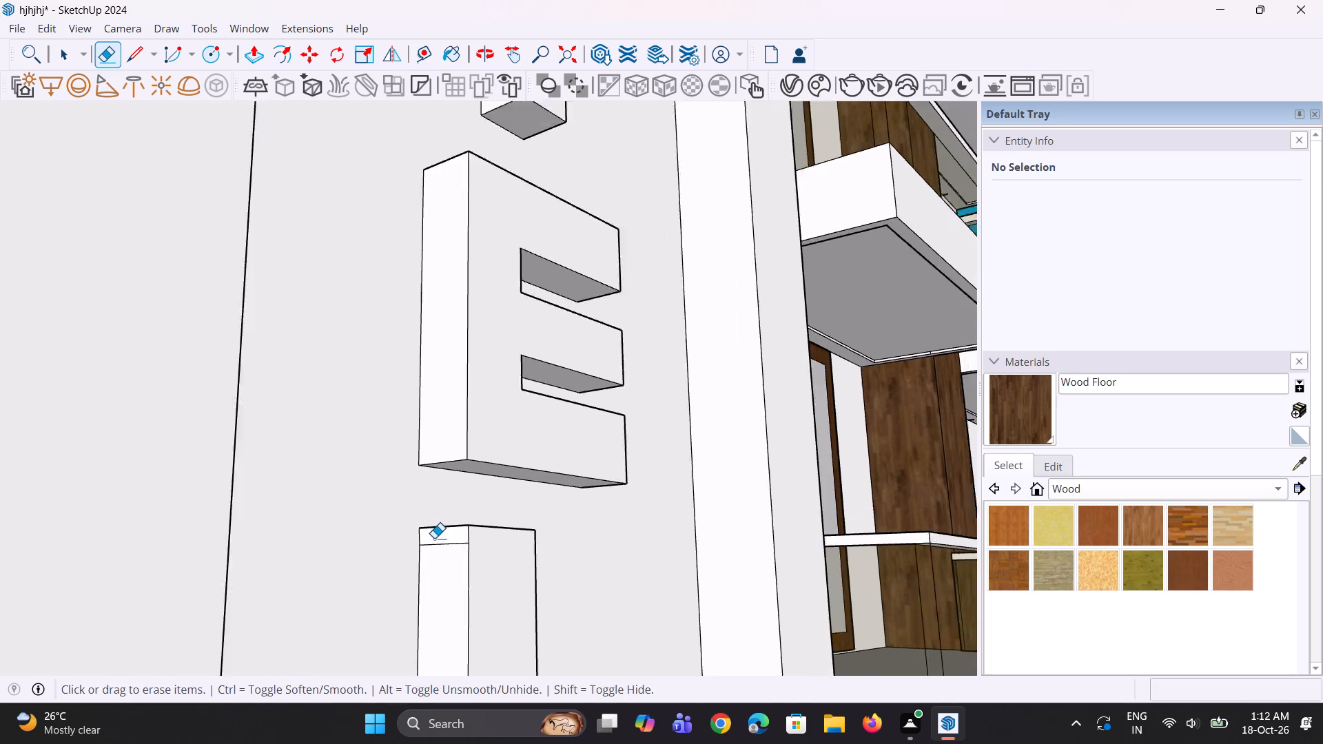
pyautogui.scroll(-7, 434, 538)
pyautogui.scroll(-10, 376, 441)
pyautogui.moveTo(401, 551); pyautogui.dragTo(398, 442, button='middle')
pyautogui.scroll(1, 401, 551)
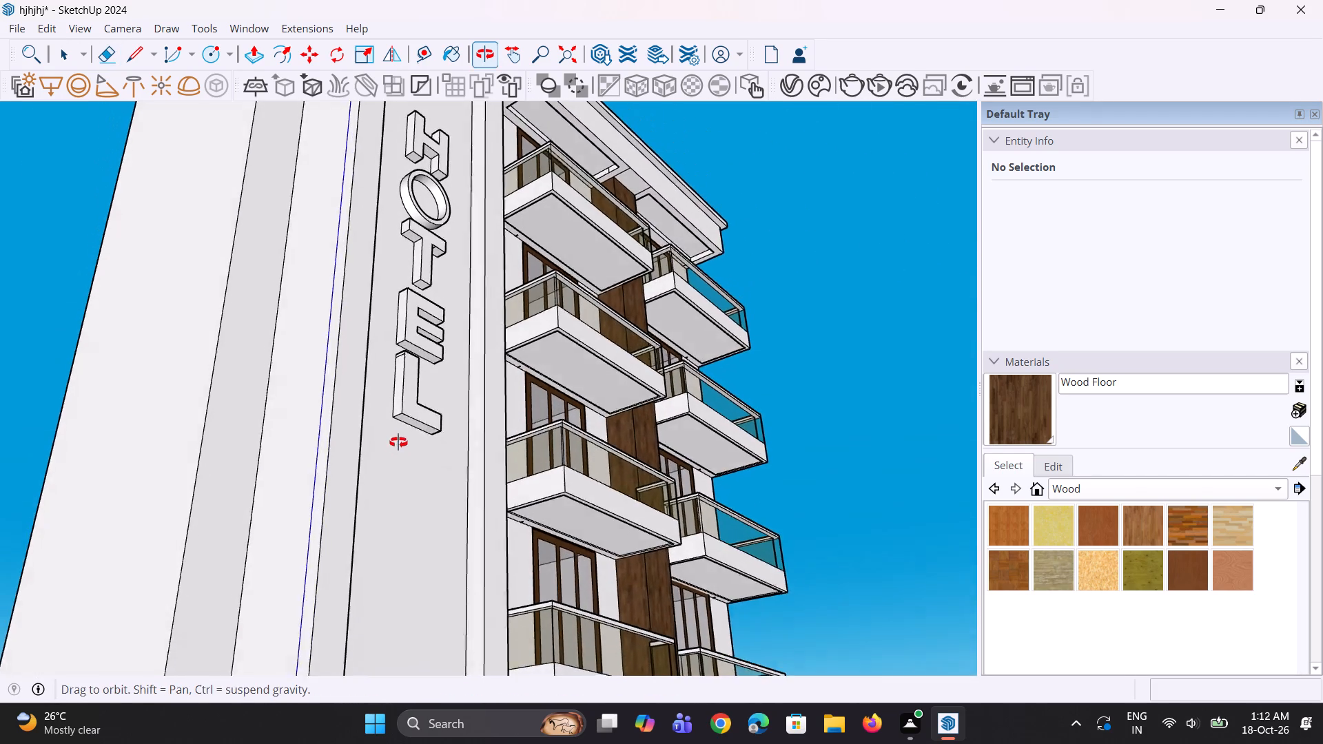
pyautogui.moveTo(398, 442); pyautogui.dragTo(398, 437, button='middle')
pyautogui.moveTo(409, 451); pyautogui.dragTo(318, 603, button='middle')
pyautogui.scroll(-5, 320, 521)
pyautogui.scroll(1, 349, 526)
pyautogui.moveTo(349, 526); pyautogui.dragTo(63, 557, button='middle')
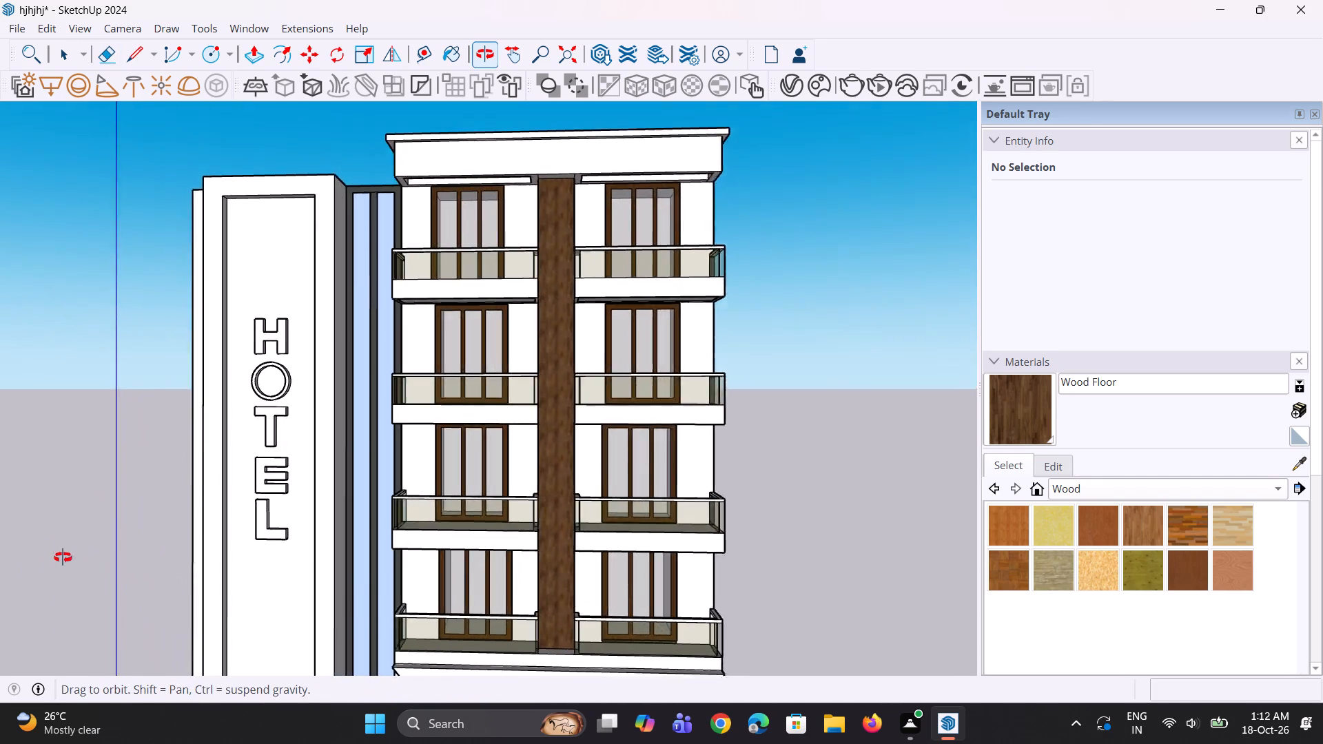
pyautogui.moveTo(63, 557); pyautogui.dragTo(116, 546, button='middle')
pyautogui.press('space')
pyautogui.press('space')
pyautogui.click(837, 544)
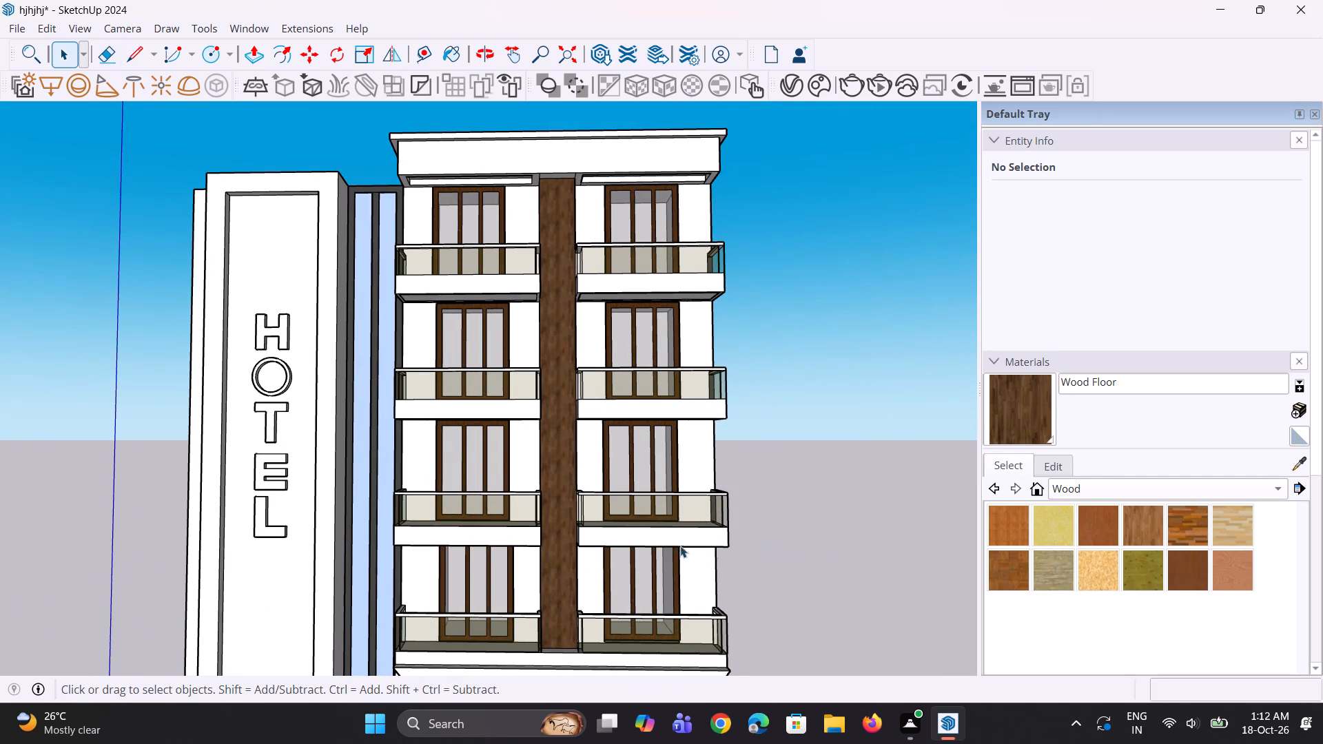
pyautogui.scroll(-5, 504, 546)
pyautogui.moveTo(449, 544); pyautogui.dragTo(449, 533, button='middle')
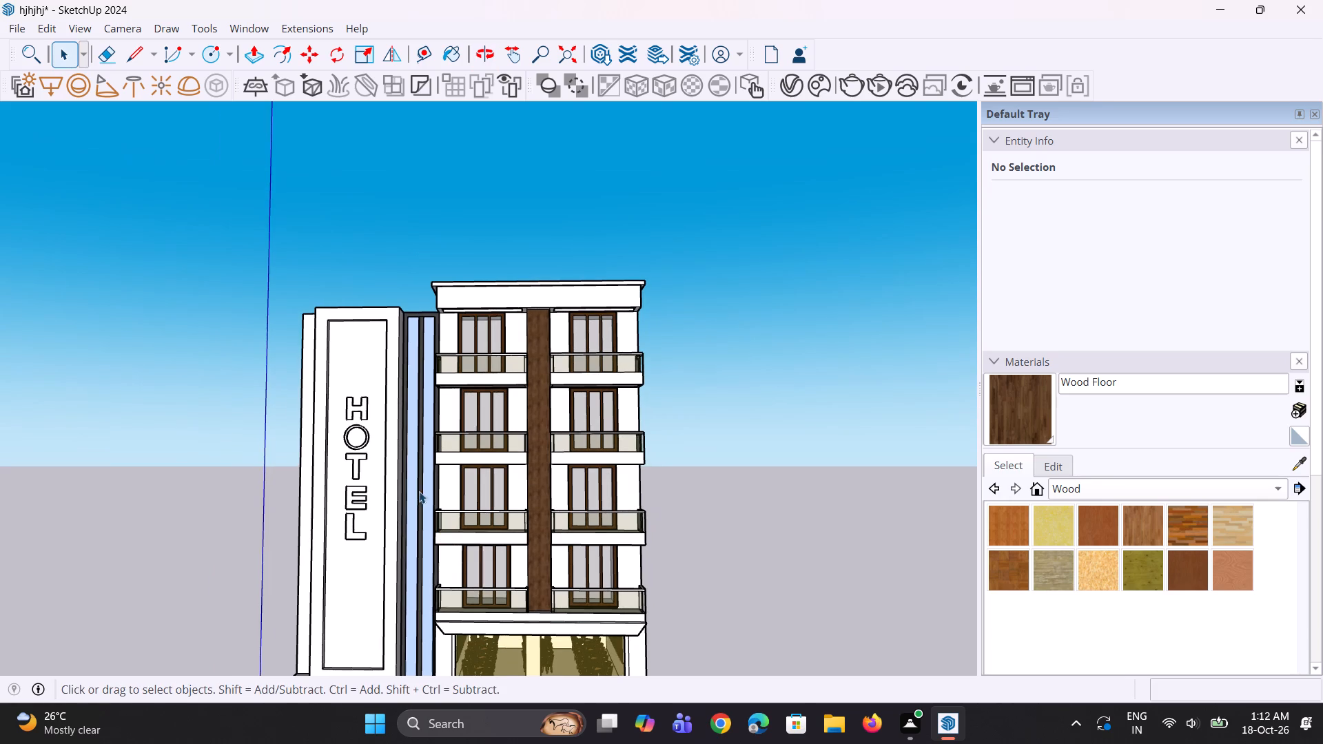
pyautogui.scroll(10, 336, 414)
pyautogui.moveTo(335, 371); pyautogui.dragTo(279, 375, button='middle')
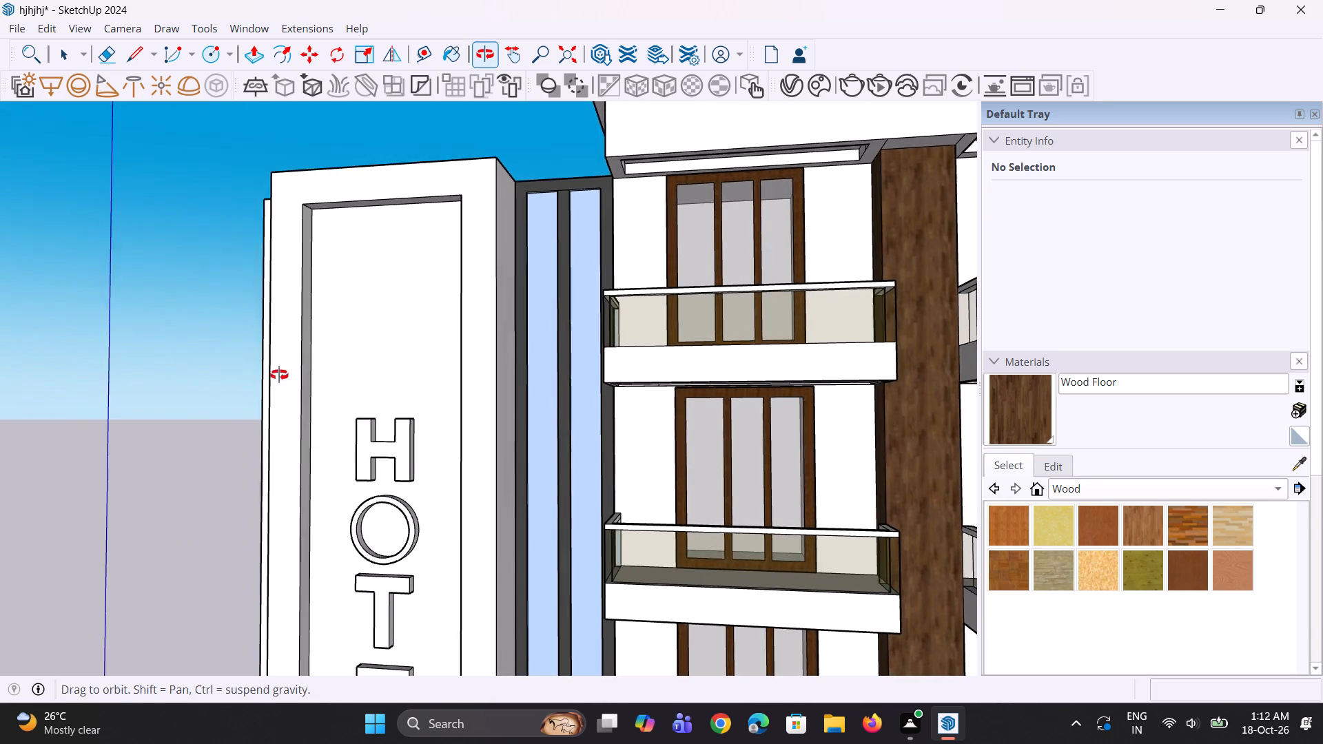
pyautogui.moveTo(279, 375); pyautogui.dragTo(285, 372, button='middle')
pyautogui.scroll(-5, 298, 376)
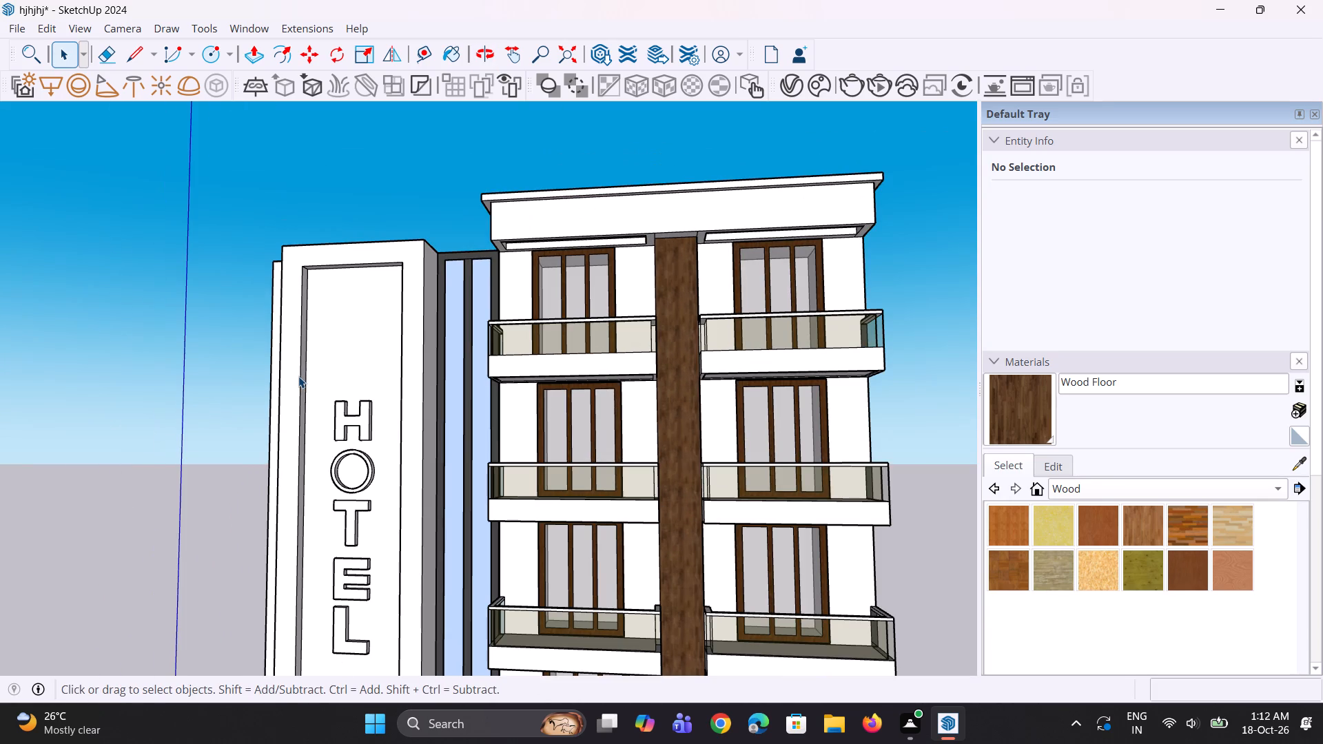
# Copy the front roof edge of the HOTEL tower backward about 1' 6" to mark off a narrow strip.
pyautogui.moveTo(307, 391); pyautogui.dragTo(431, 570, button='middle')
pyautogui.scroll(2, 365, 282)
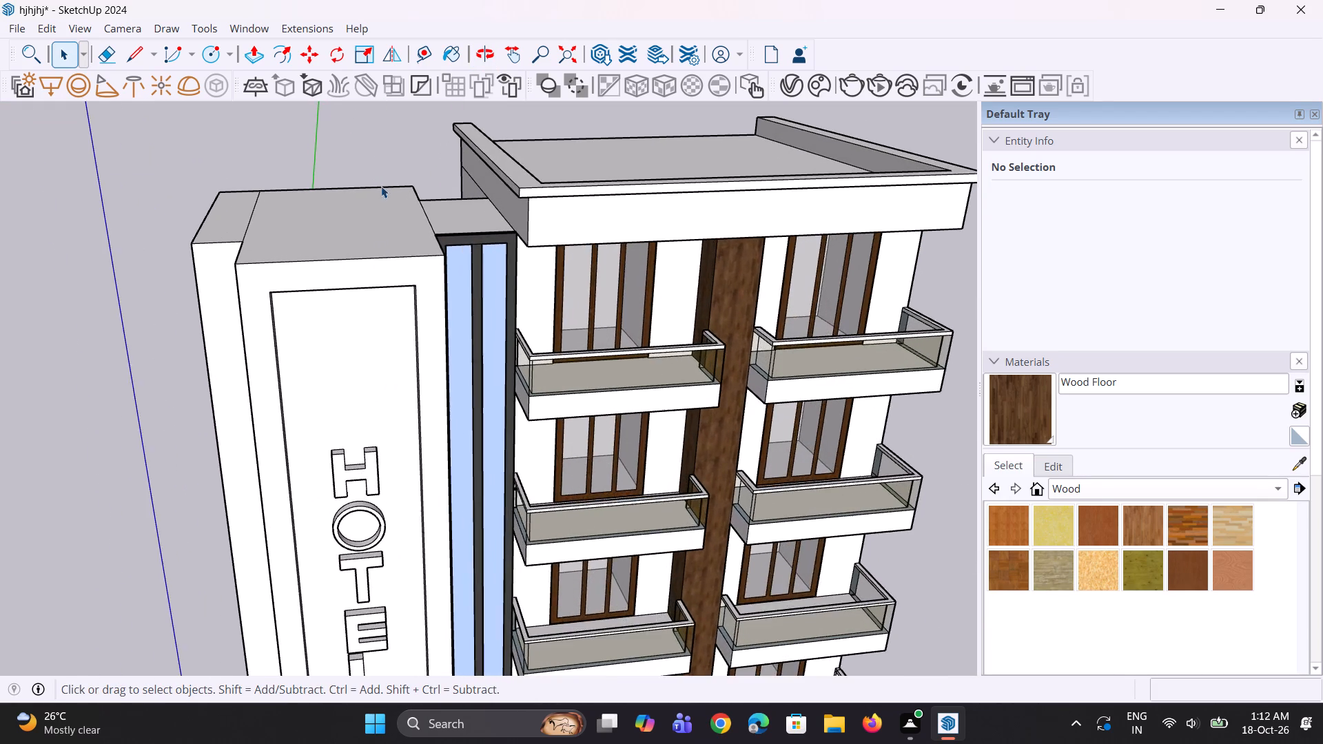
pyautogui.scroll(4, 381, 186)
pyautogui.click(332, 324)
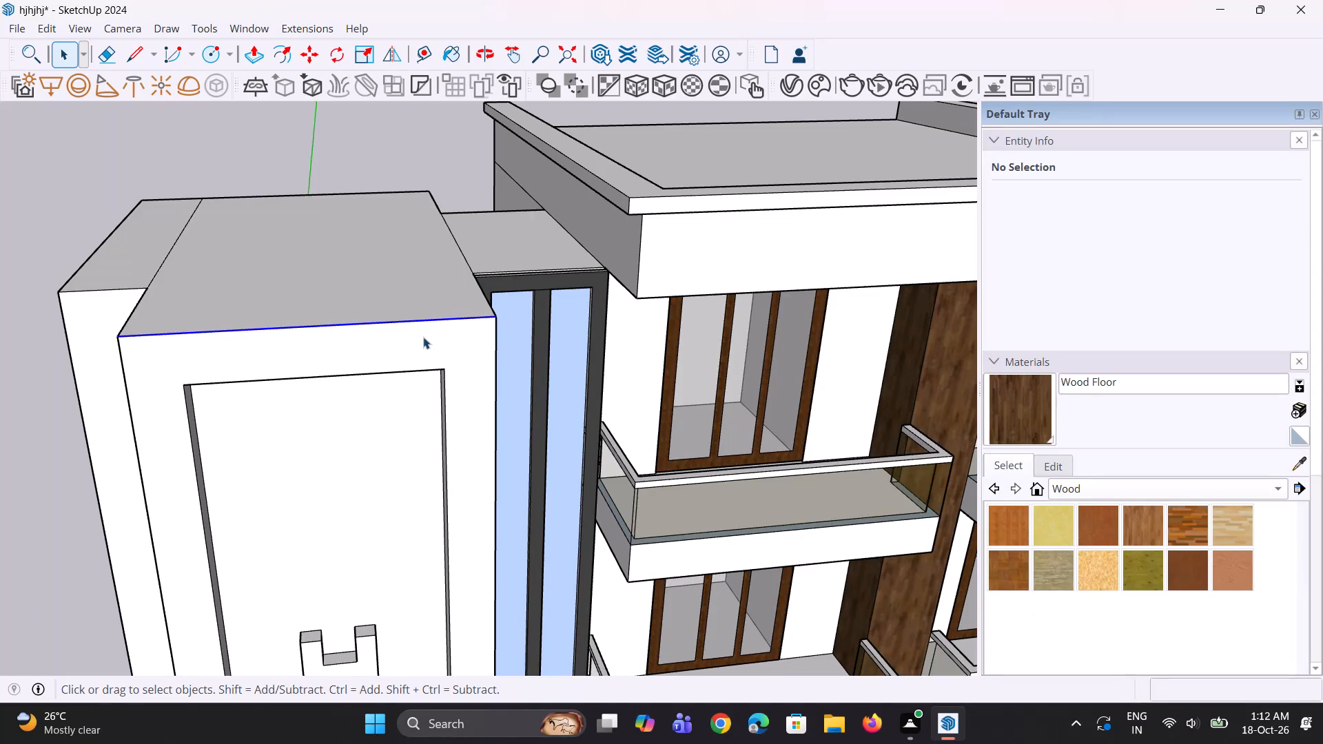
pyautogui.press('m')
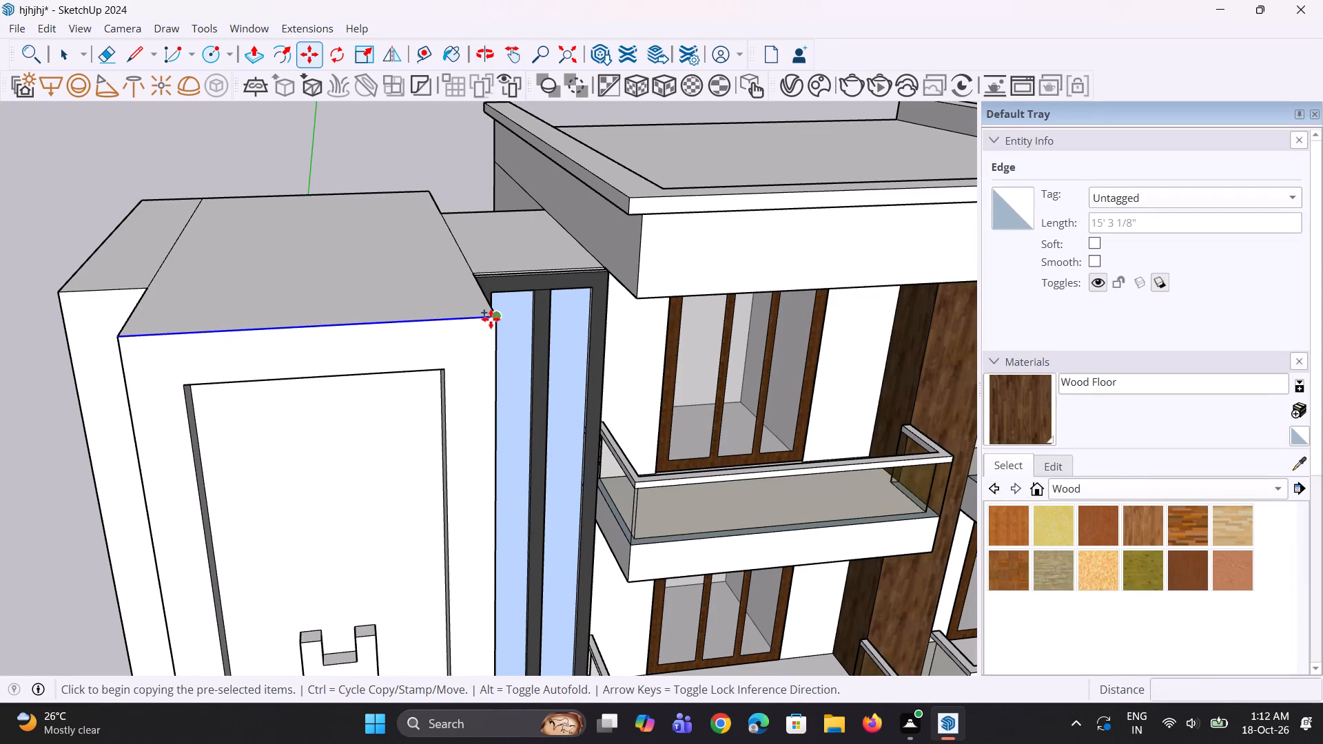
pyautogui.click(493, 319)
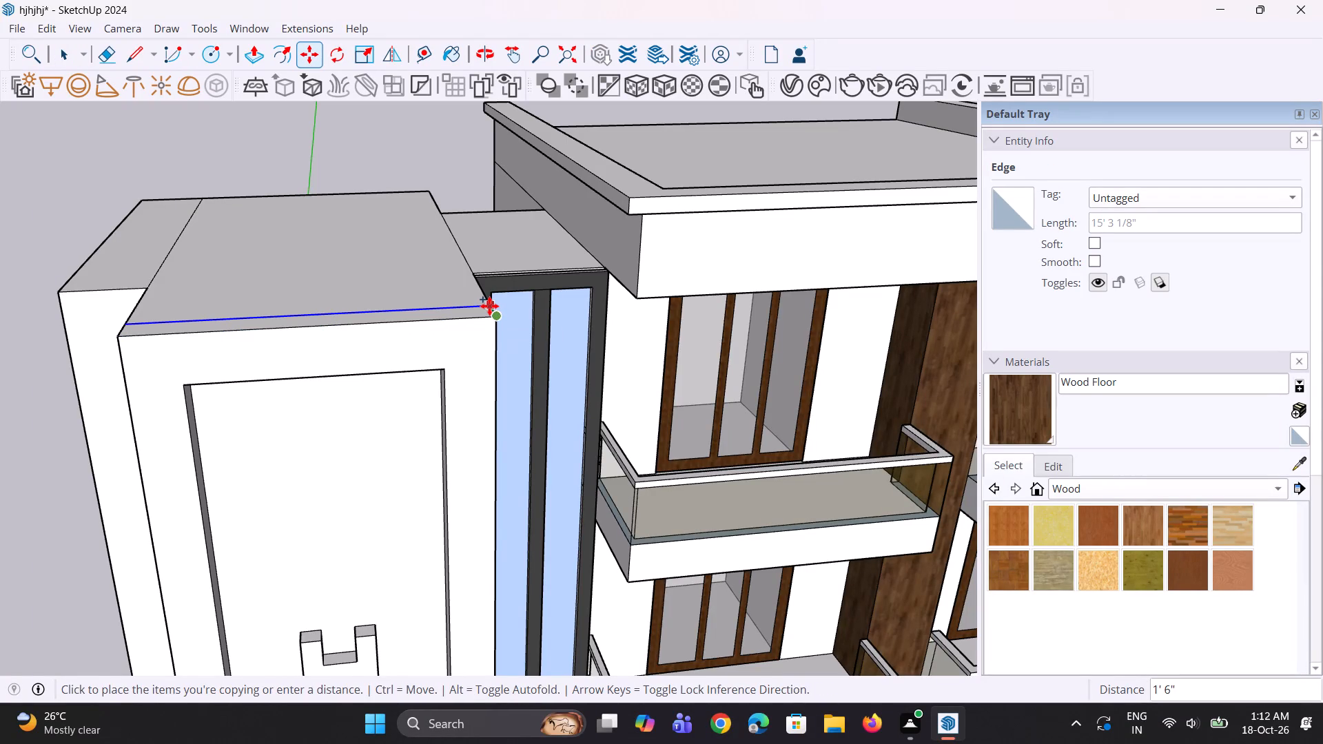
pyautogui.click(489, 306)
# Push/Pull the narrow roof strip up about 7" and its front face outward about 8" to form a ledge.
pyautogui.press('p')
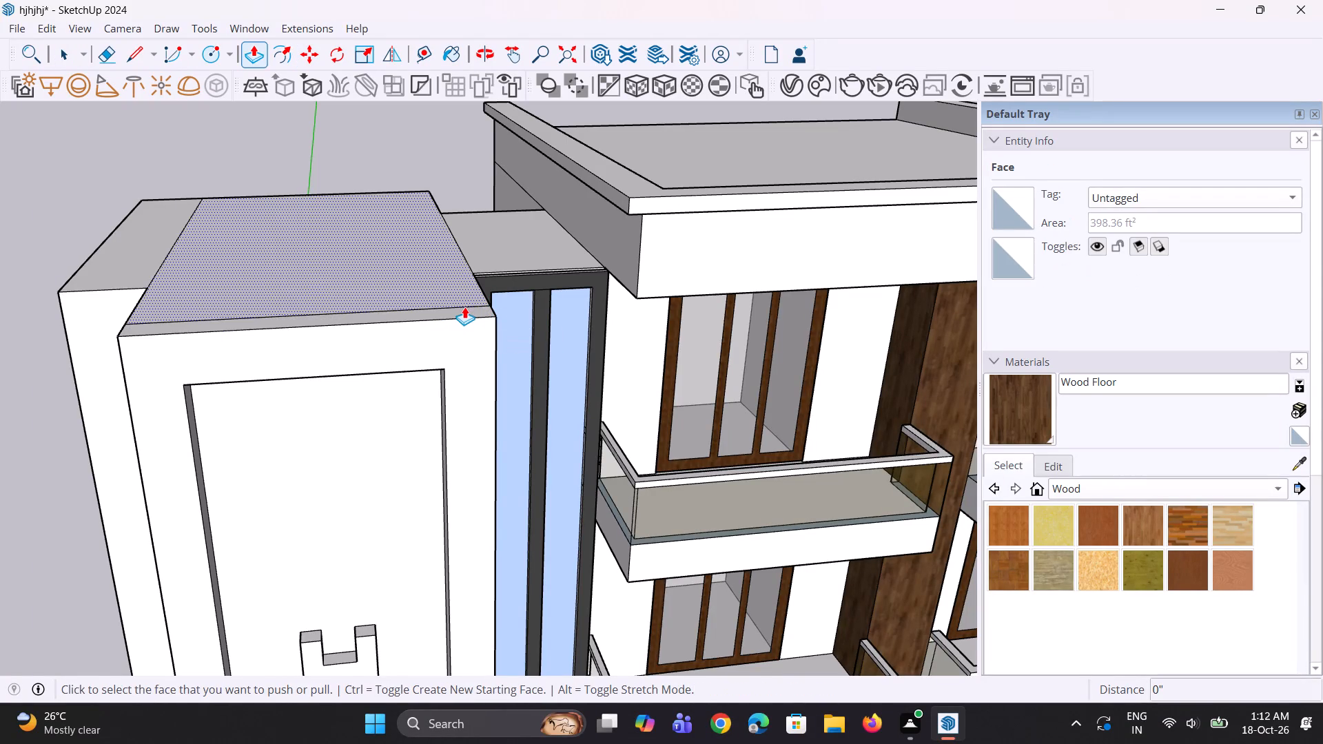
pyautogui.click(464, 311)
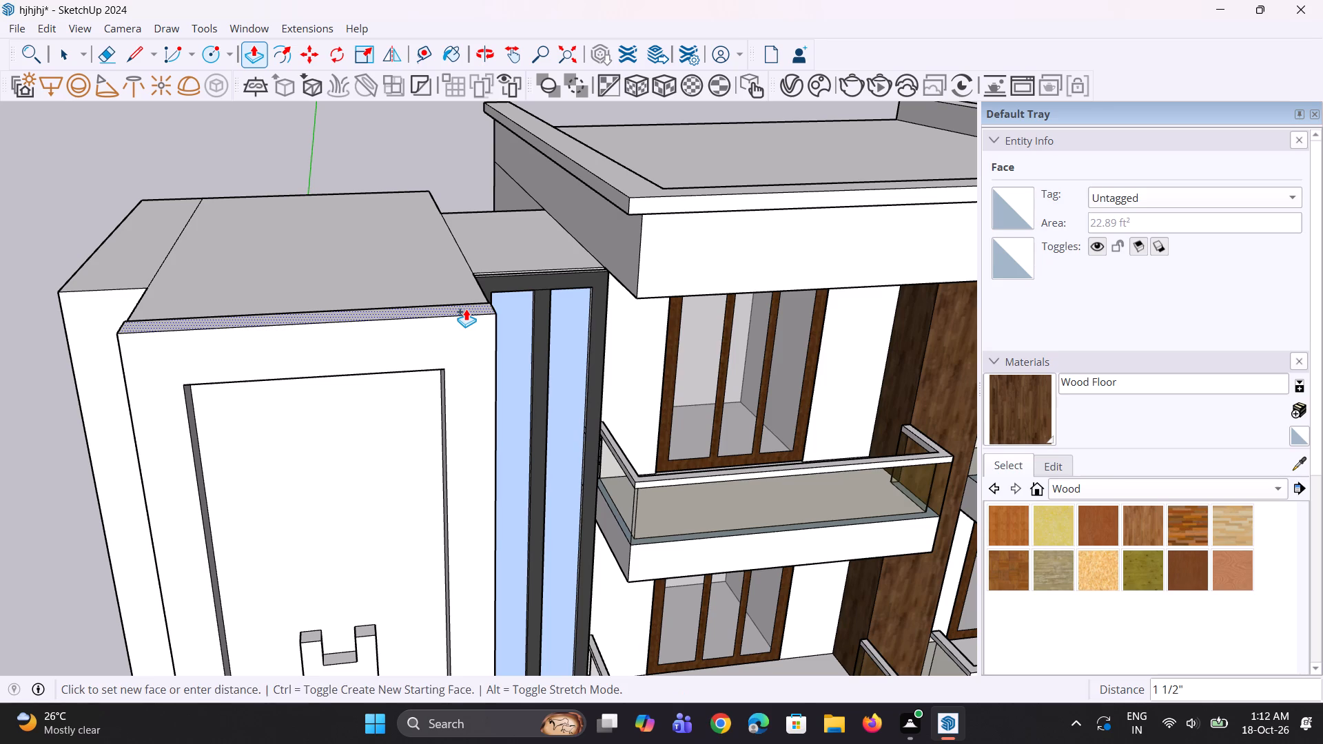
pyautogui.click(471, 300)
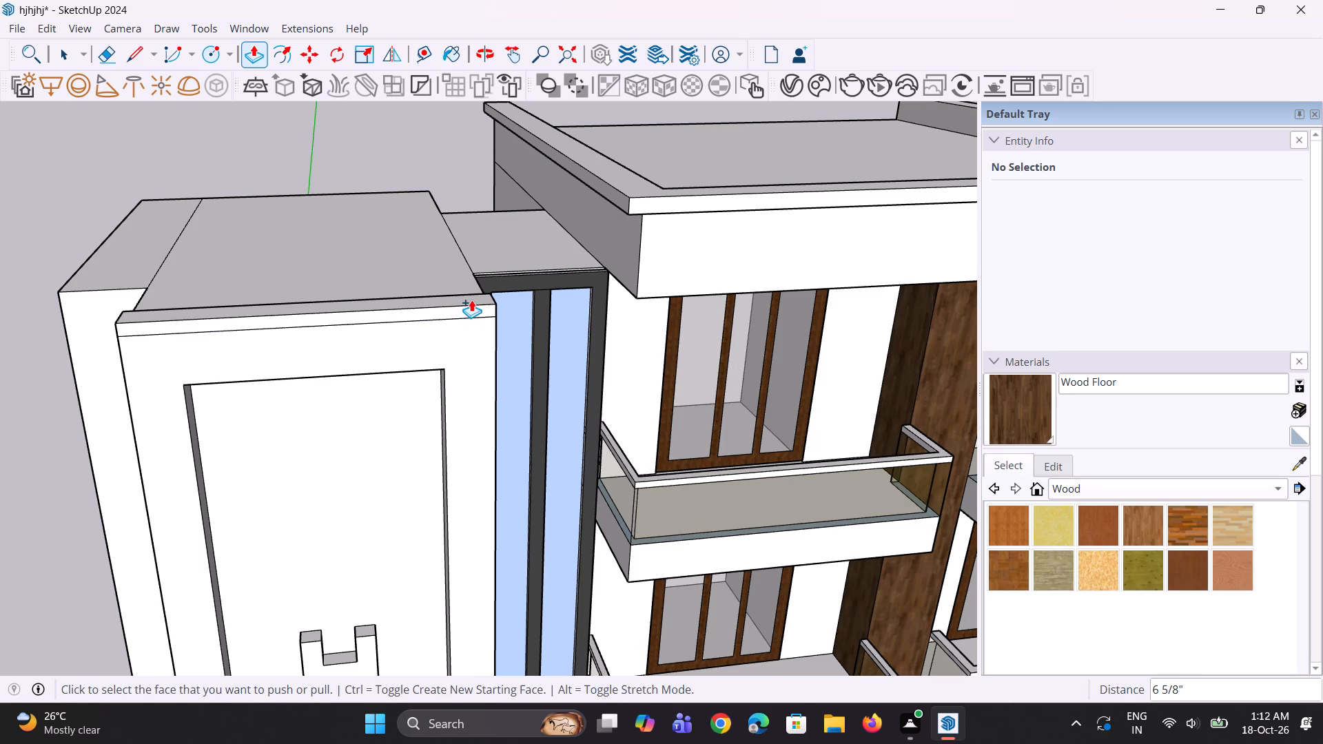
pyautogui.click(469, 307)
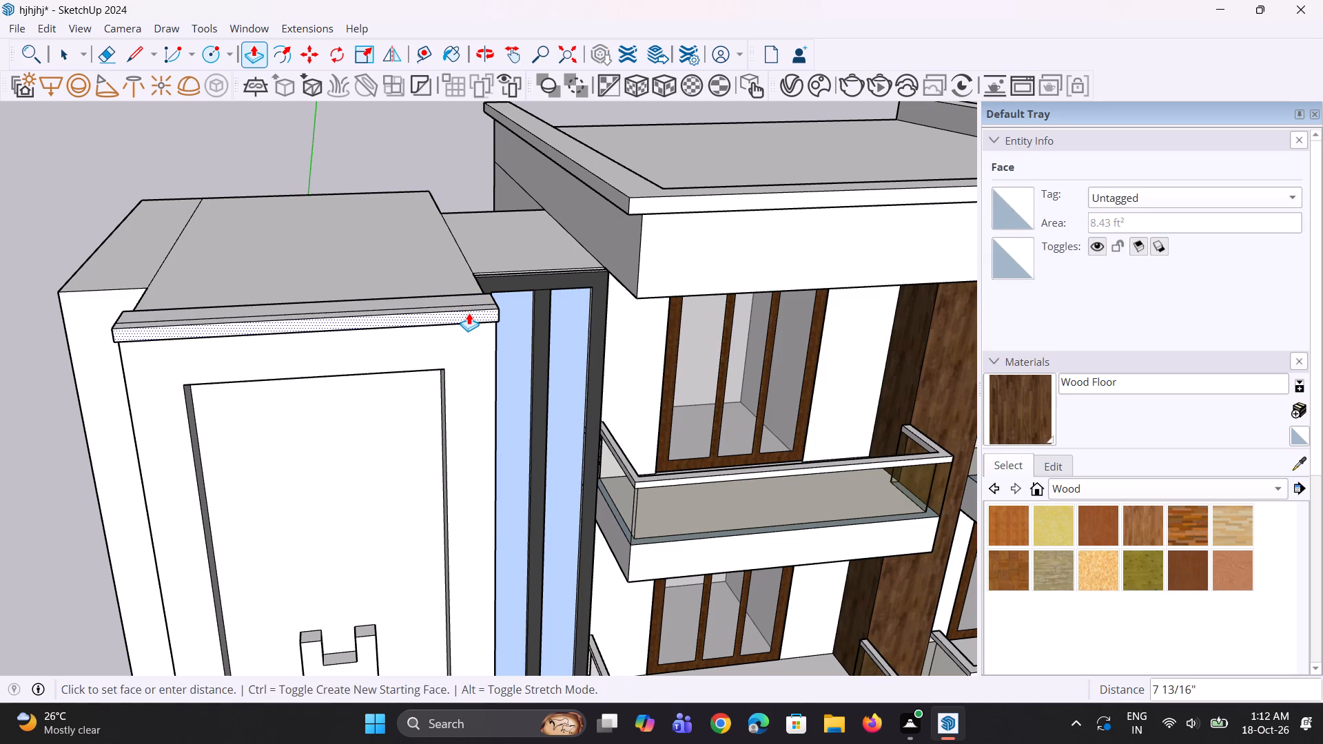
pyautogui.click(469, 316)
# Extend both ends of the tower's roof ledge sideways by the same distance as its front overhang.
pyautogui.moveTo(271, 316); pyautogui.dragTo(493, 247, button='middle')
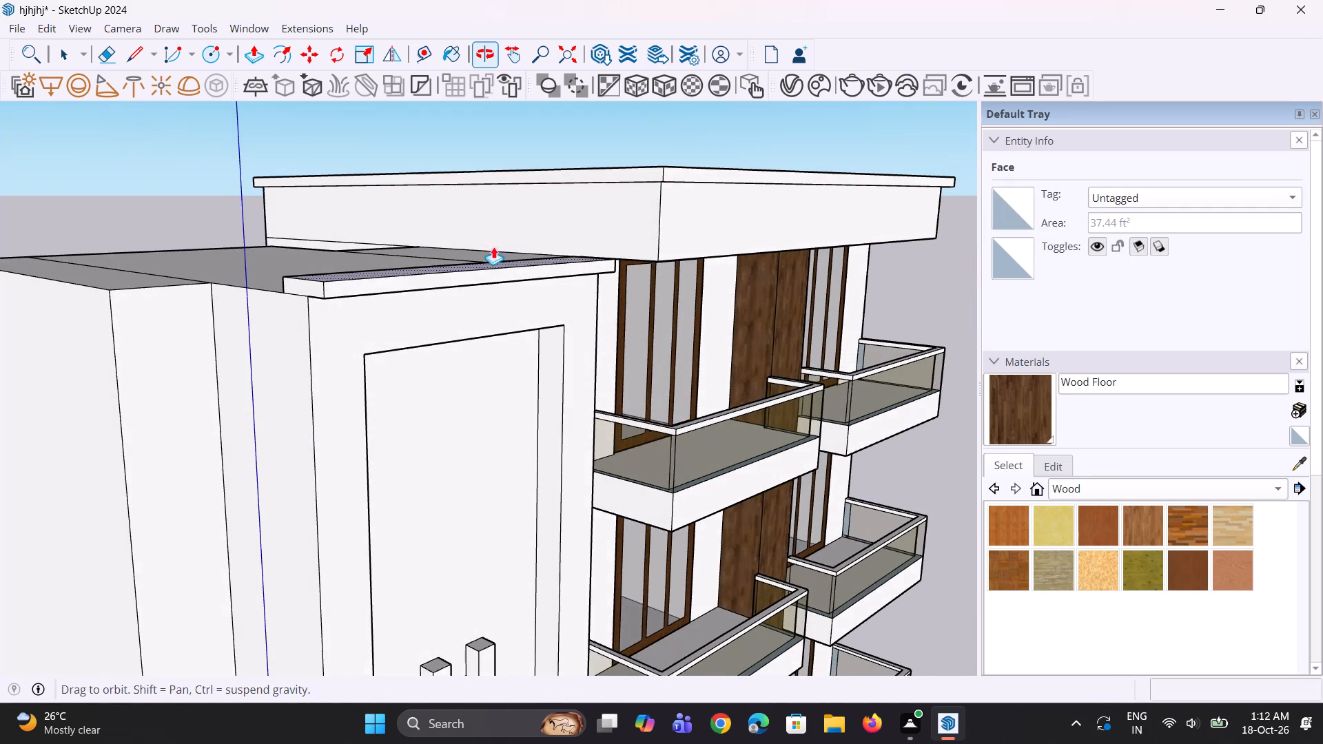
pyautogui.moveTo(493, 247); pyautogui.dragTo(493, 246, button='middle')
pyautogui.scroll(1, 368, 271)
pyautogui.doubleClick(314, 296)
pyautogui.moveTo(316, 304); pyautogui.dragTo(281, 317, button='middle')
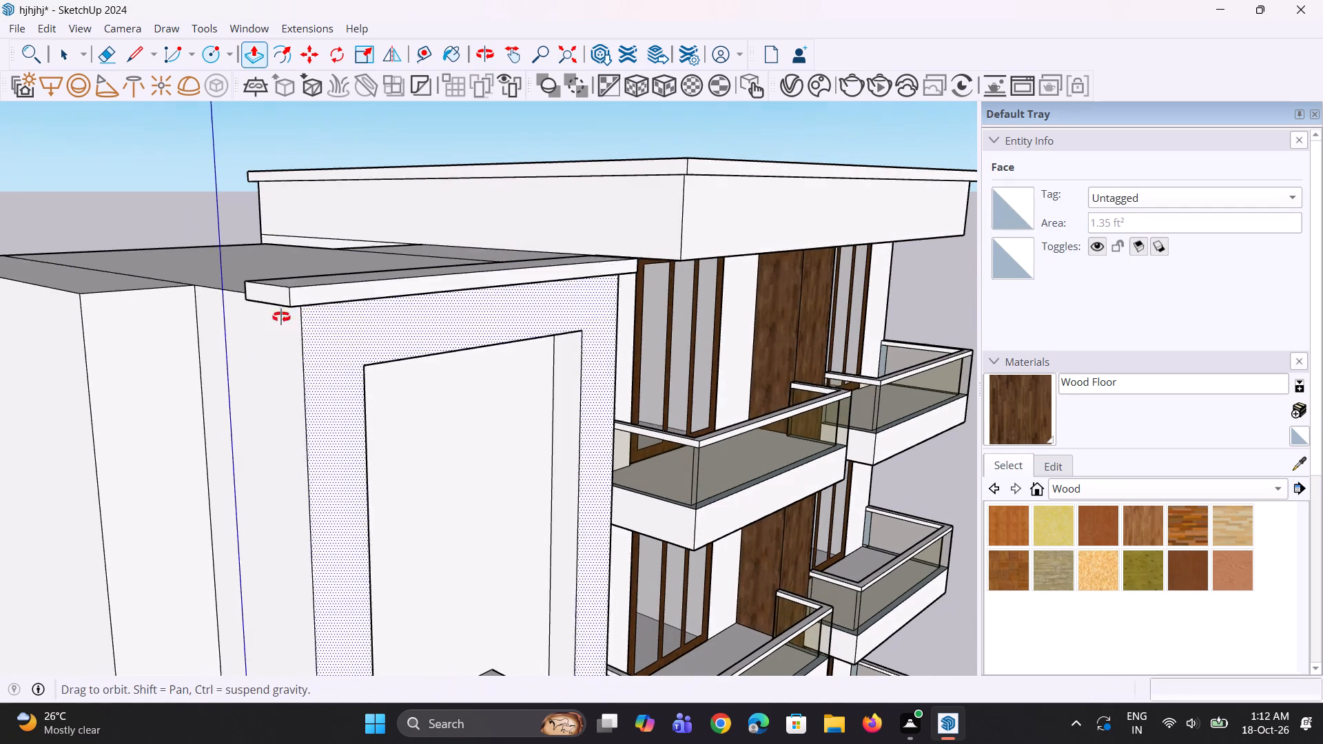
pyautogui.moveTo(281, 317); pyautogui.dragTo(196, 324, button='middle')
pyautogui.scroll(-5, 217, 291)
pyautogui.moveTo(392, 309); pyautogui.dragTo(193, 444, button='middle')
pyautogui.scroll(4, 315, 407)
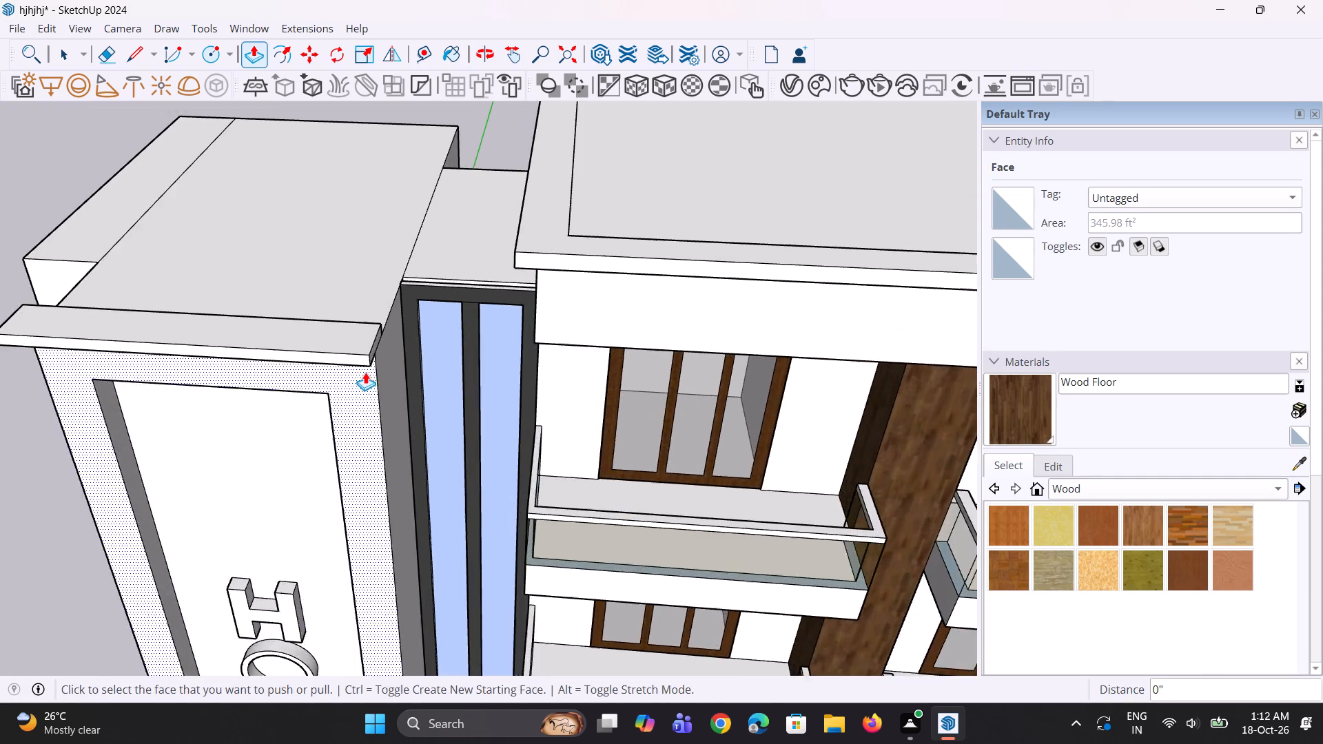
pyautogui.scroll(6, 365, 372)
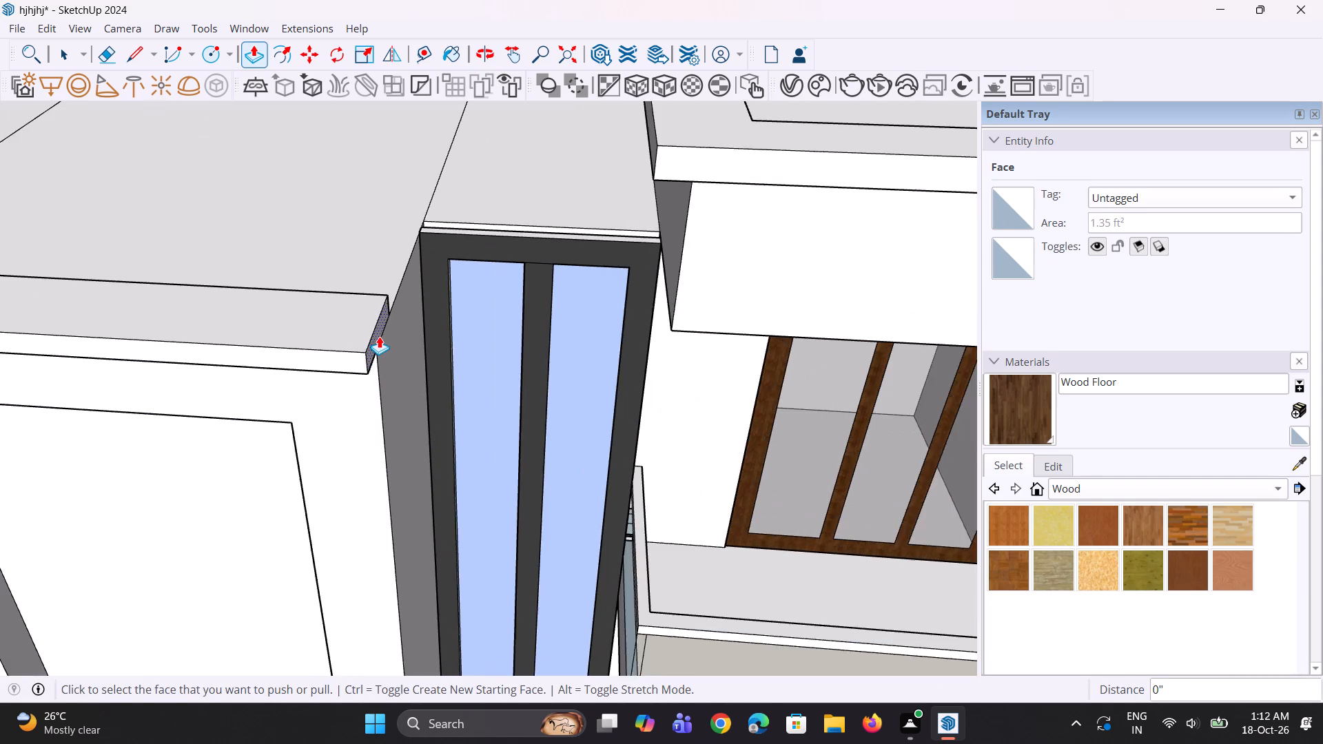
pyautogui.scroll(3, 379, 336)
pyautogui.doubleClick(369, 351)
pyautogui.moveTo(371, 363); pyautogui.dragTo(443, 396, button='middle')
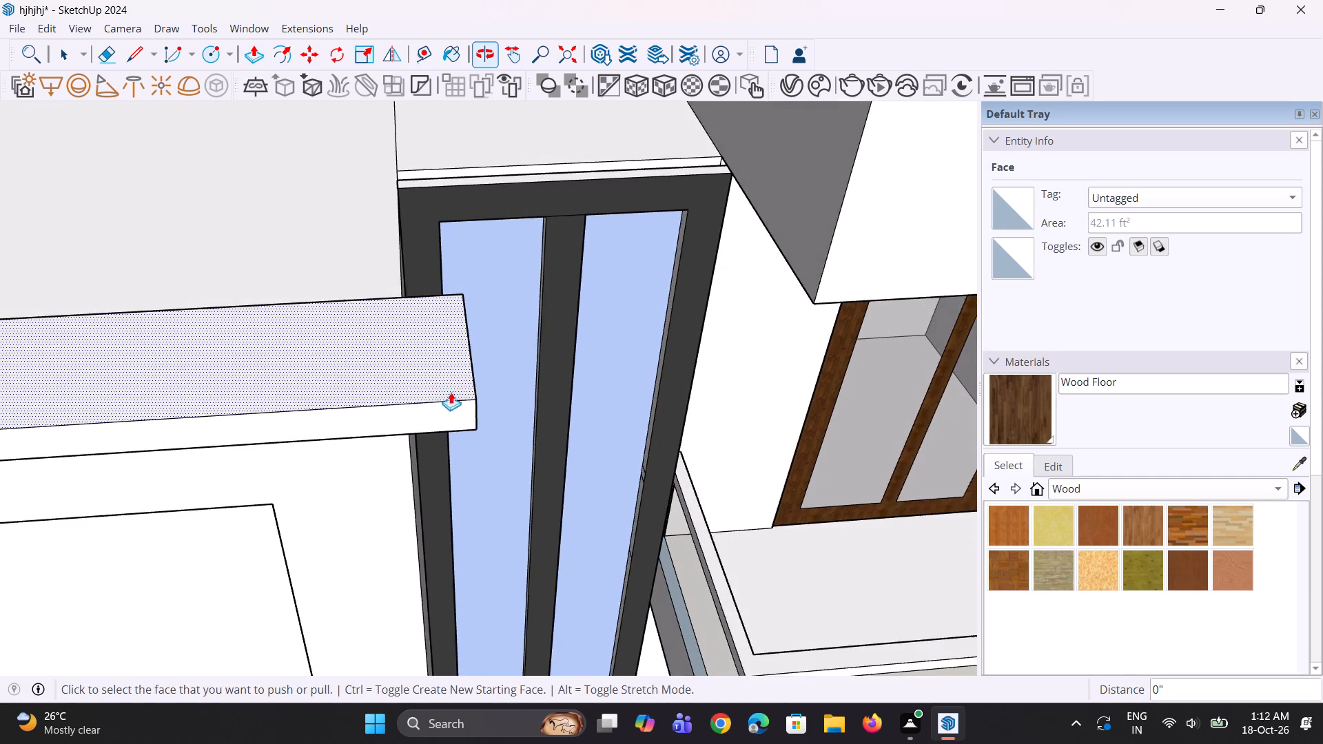
# Split off the end of the ledge's inner face with a 6 5/8" line and Push/Pull it back about 5' 2" along the tower's outer side.
pyautogui.scroll(-17, 447, 362)
pyautogui.moveTo(210, 395); pyautogui.dragTo(861, 375, button='middle')
pyautogui.scroll(5, 839, 262)
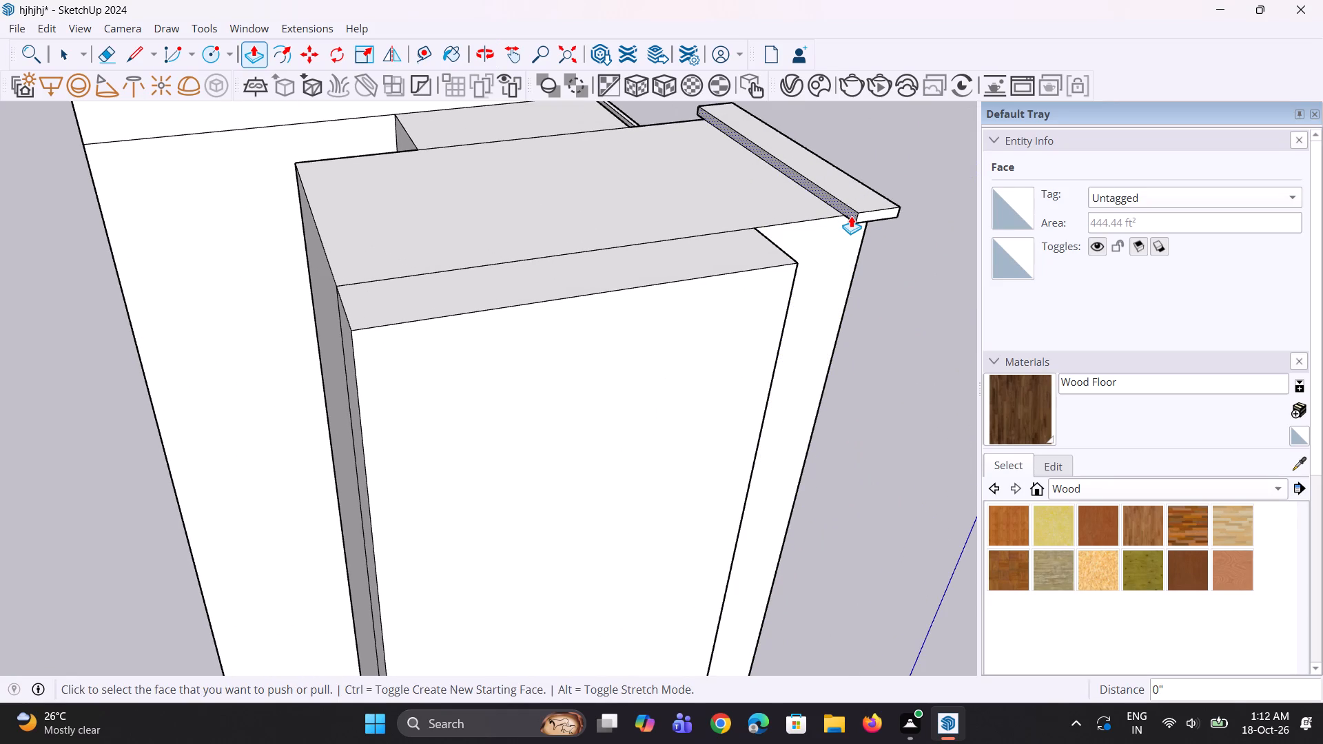
pyautogui.scroll(5, 851, 215)
pyautogui.press('l')
pyautogui.scroll(1, 850, 218)
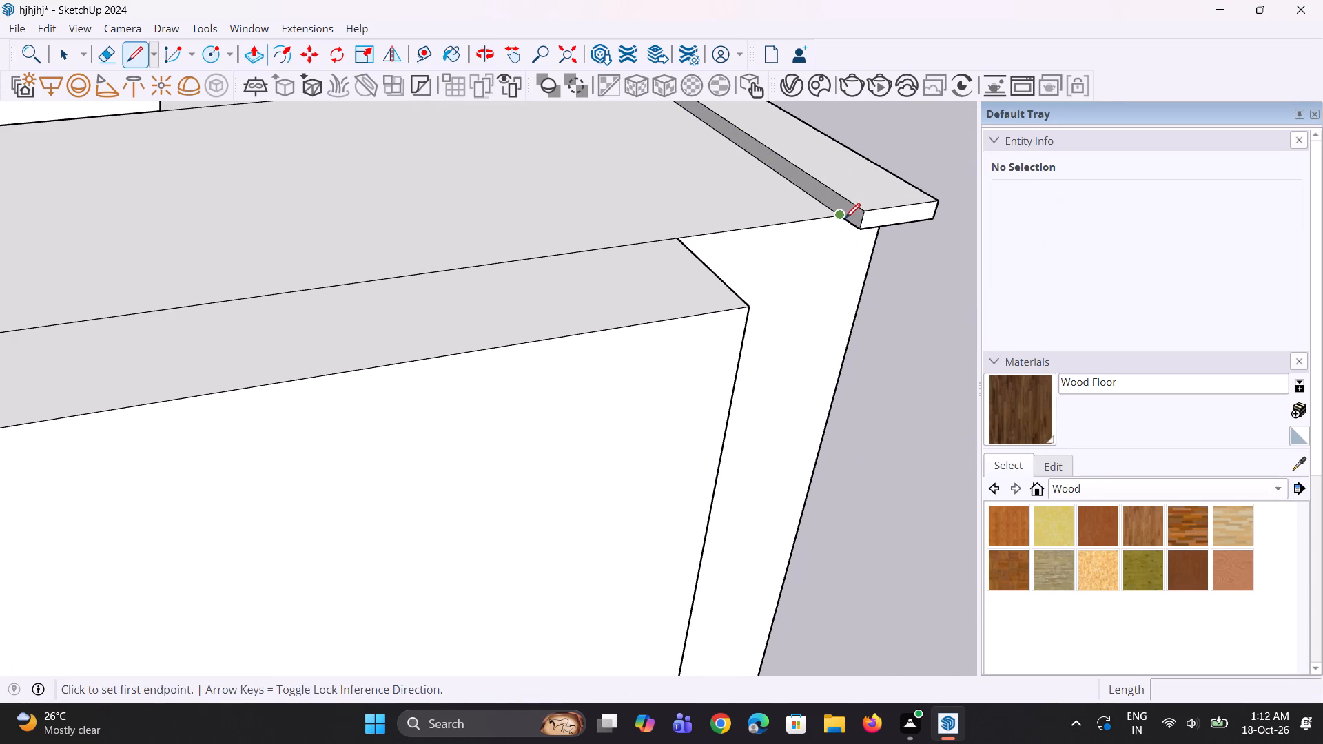
pyautogui.click(834, 215)
pyautogui.click(852, 202)
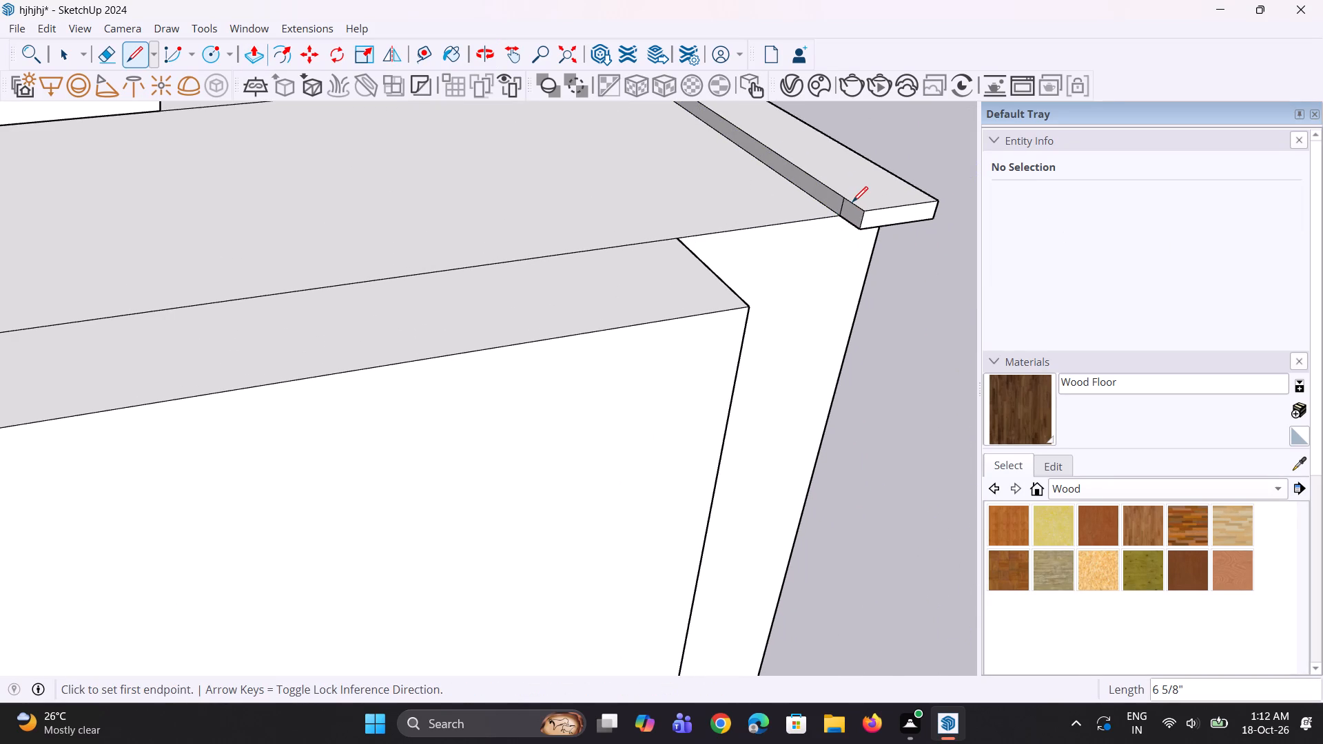
pyautogui.press('p')
pyautogui.click(852, 214)
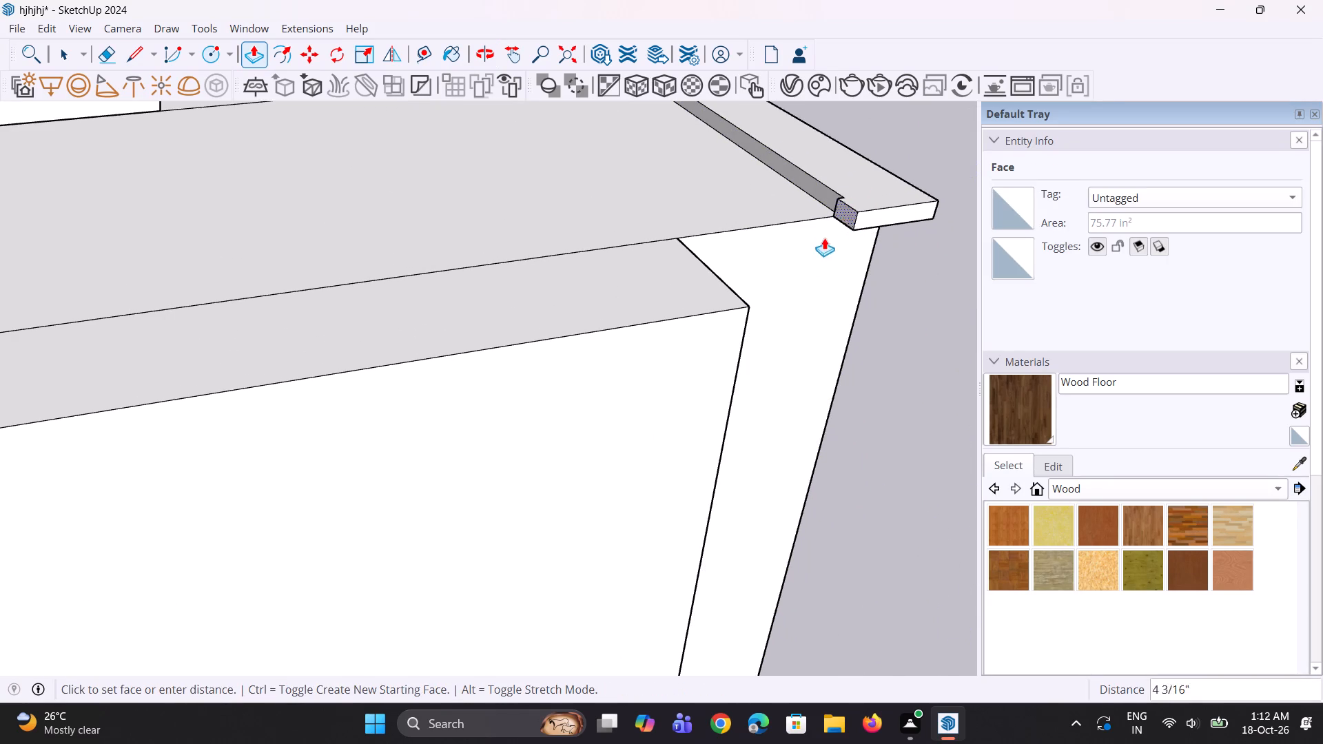
pyautogui.click(749, 305)
pyautogui.scroll(-10, 624, 386)
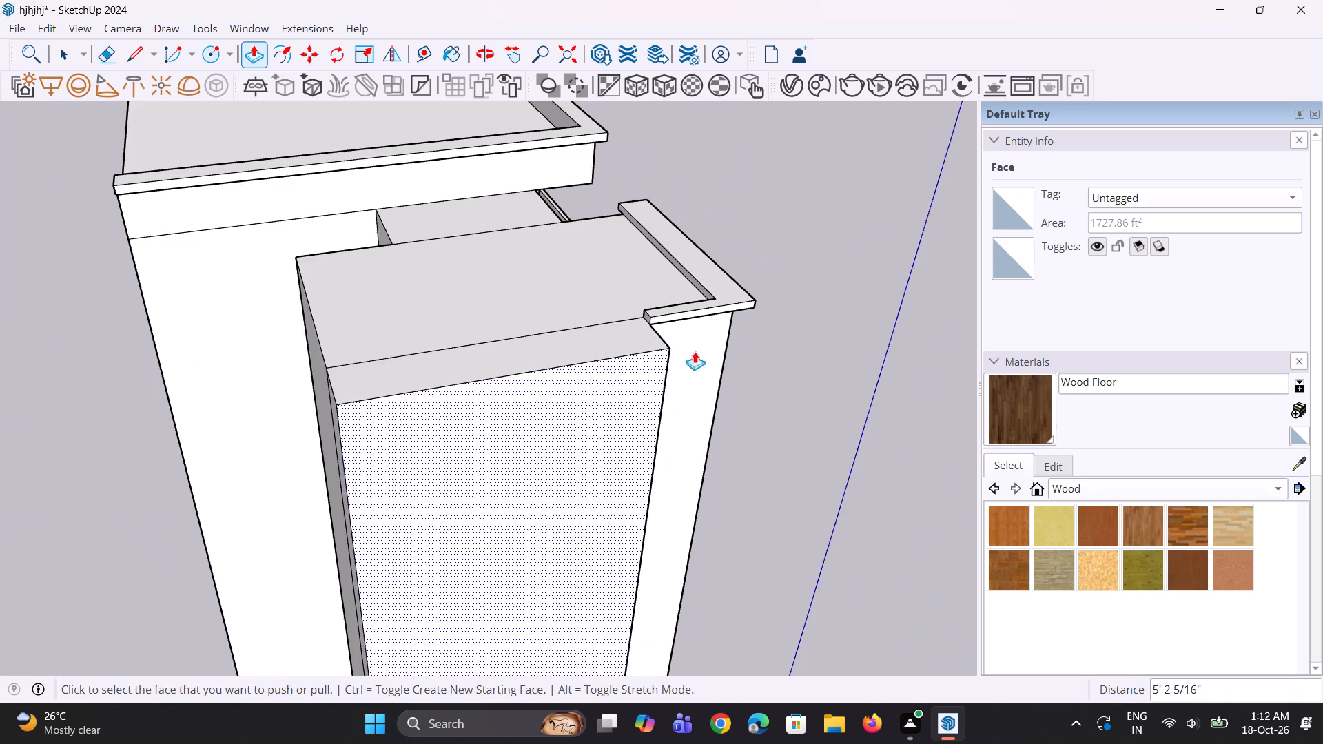
# Push/Pull the inner face of the front roof ledge outward about 9" to narrow the ledge.
pyautogui.moveTo(750, 325); pyautogui.dragTo(873, 433, button='middle')
pyautogui.scroll(6, 700, 306)
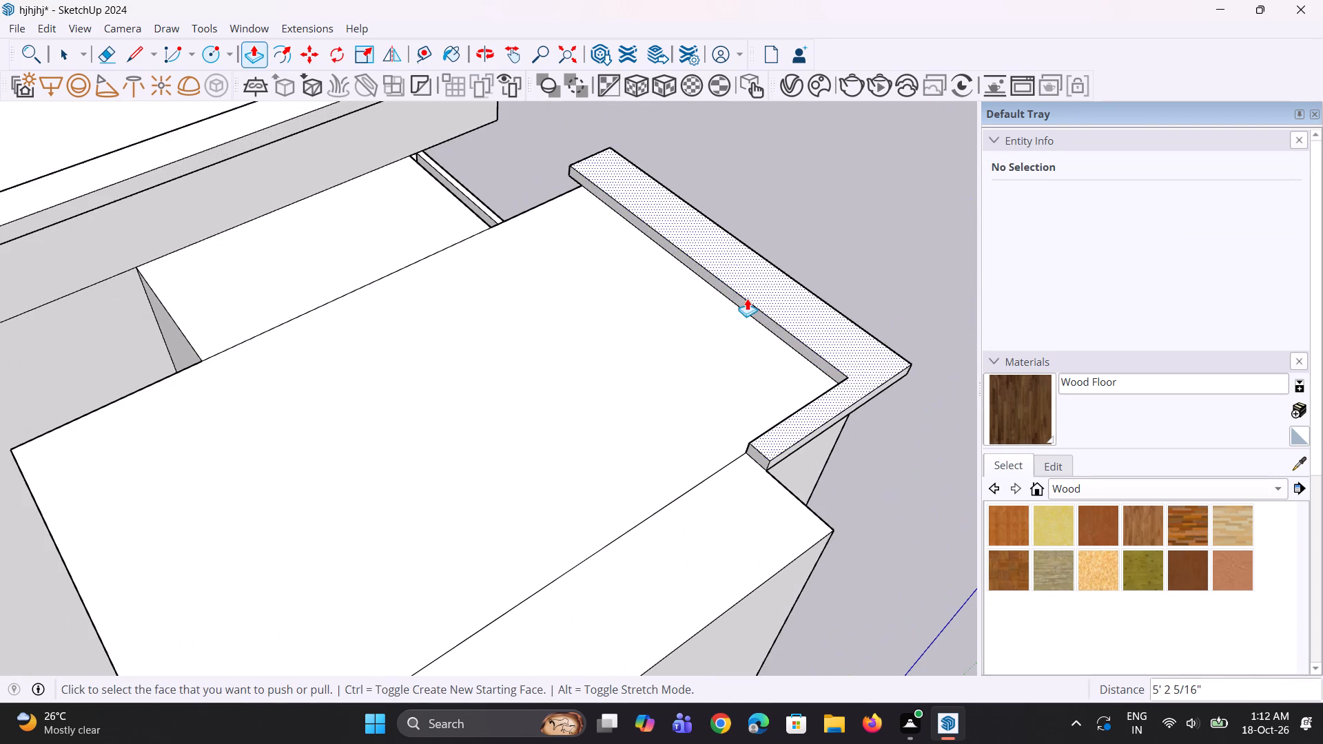
pyautogui.click(747, 309)
pyautogui.click(768, 314)
# Split off the ledge's inner face at the balcony-side end with a 6 5/8" line and Push/Pull it back about 11' 9".
pyautogui.moveTo(771, 353); pyautogui.dragTo(598, 403, button='middle')
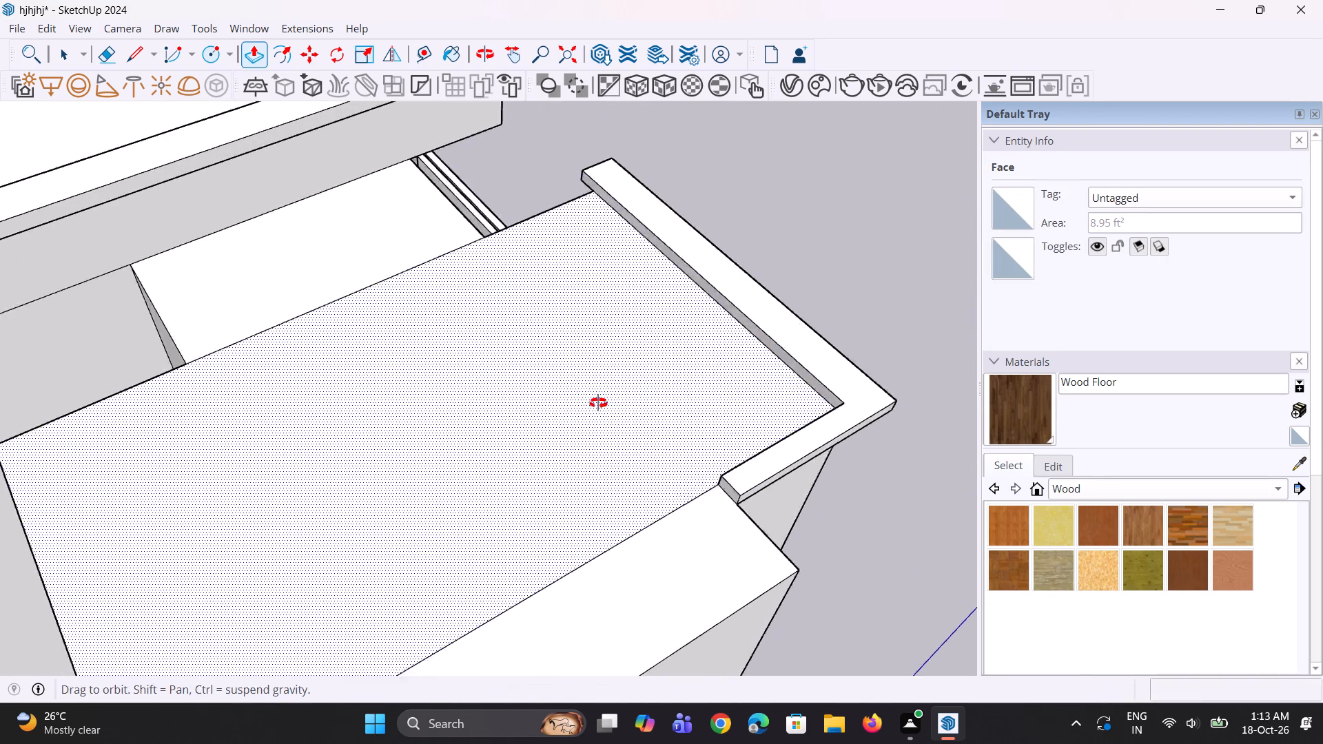
pyautogui.moveTo(598, 403); pyautogui.dragTo(460, 414, button='middle')
pyautogui.scroll(-5, 455, 413)
pyautogui.moveTo(537, 408); pyautogui.dragTo(137, 453, button='middle')
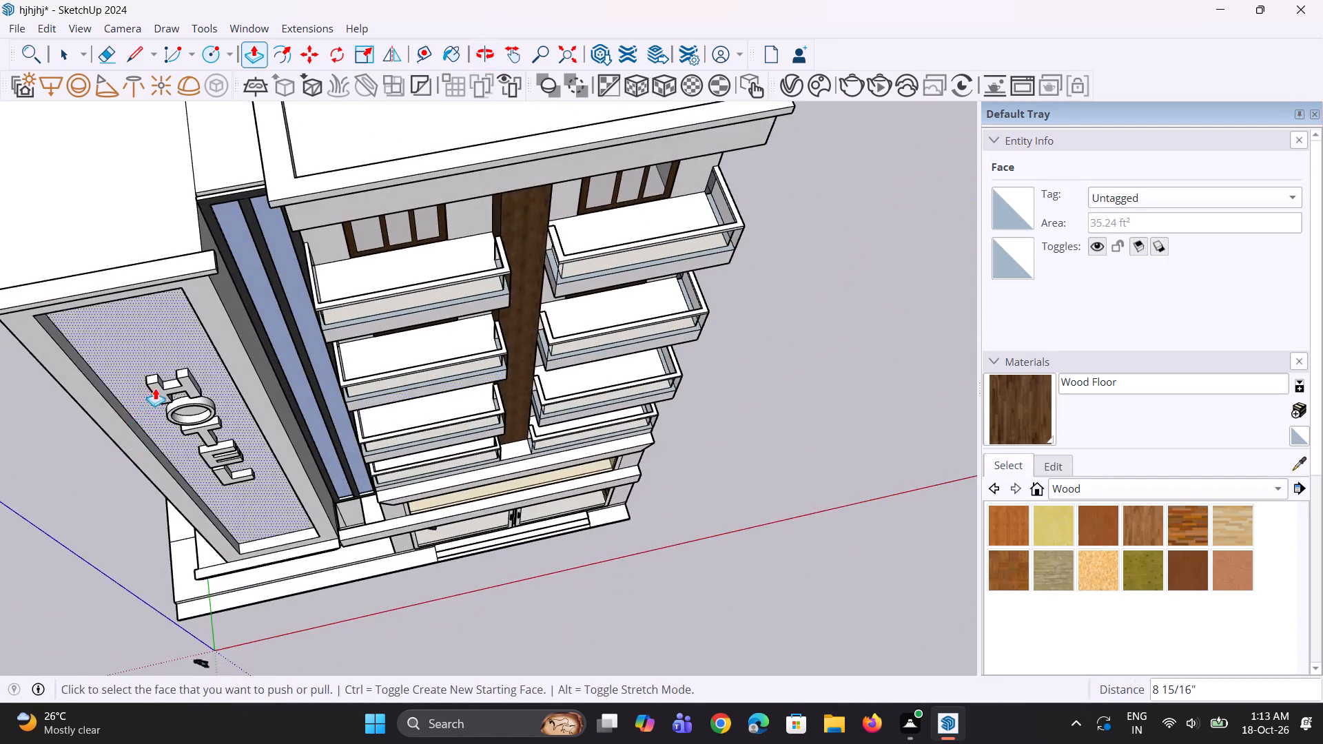
pyautogui.scroll(6, 157, 385)
pyautogui.moveTo(221, 408); pyautogui.dragTo(891, 494, button='middle')
pyautogui.scroll(-1, 892, 485)
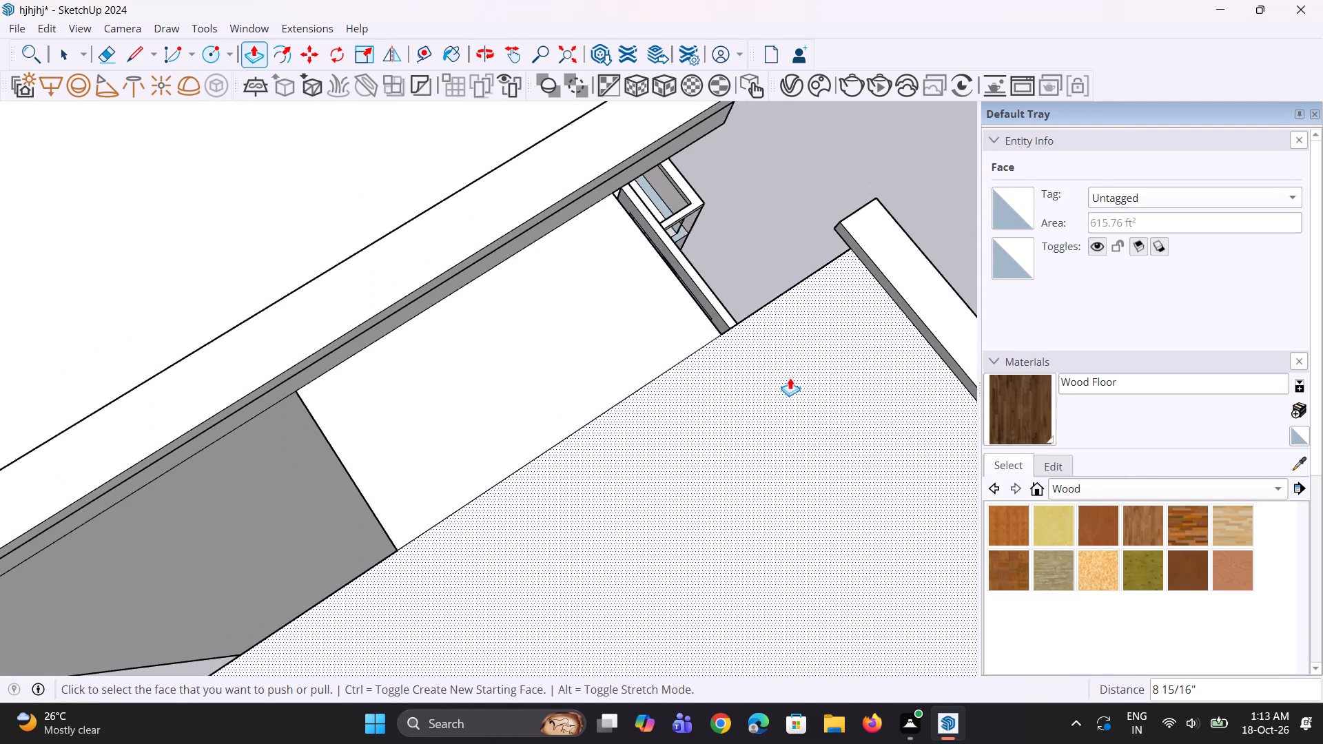
pyautogui.scroll(4, 803, 349)
pyautogui.press('l')
pyautogui.scroll(4, 866, 244)
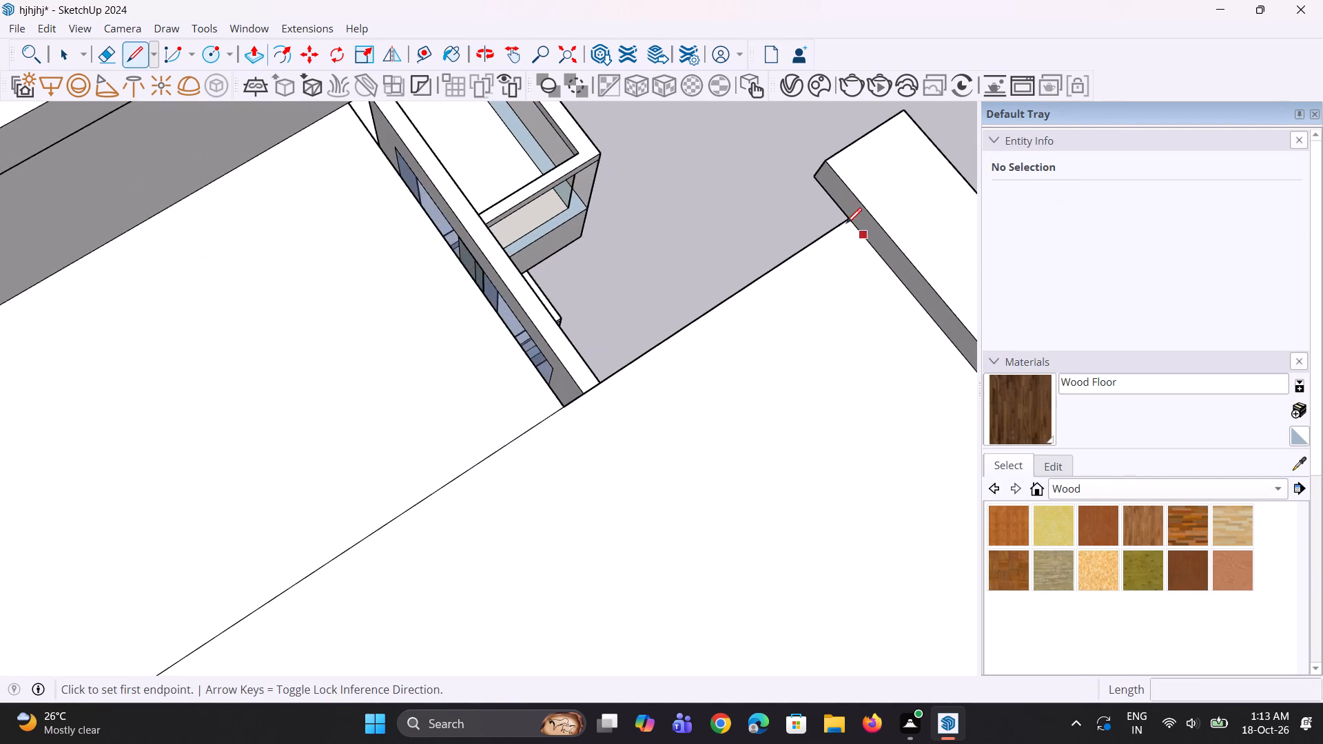
pyautogui.scroll(2, 846, 223)
pyautogui.click(851, 220)
pyautogui.click(865, 203)
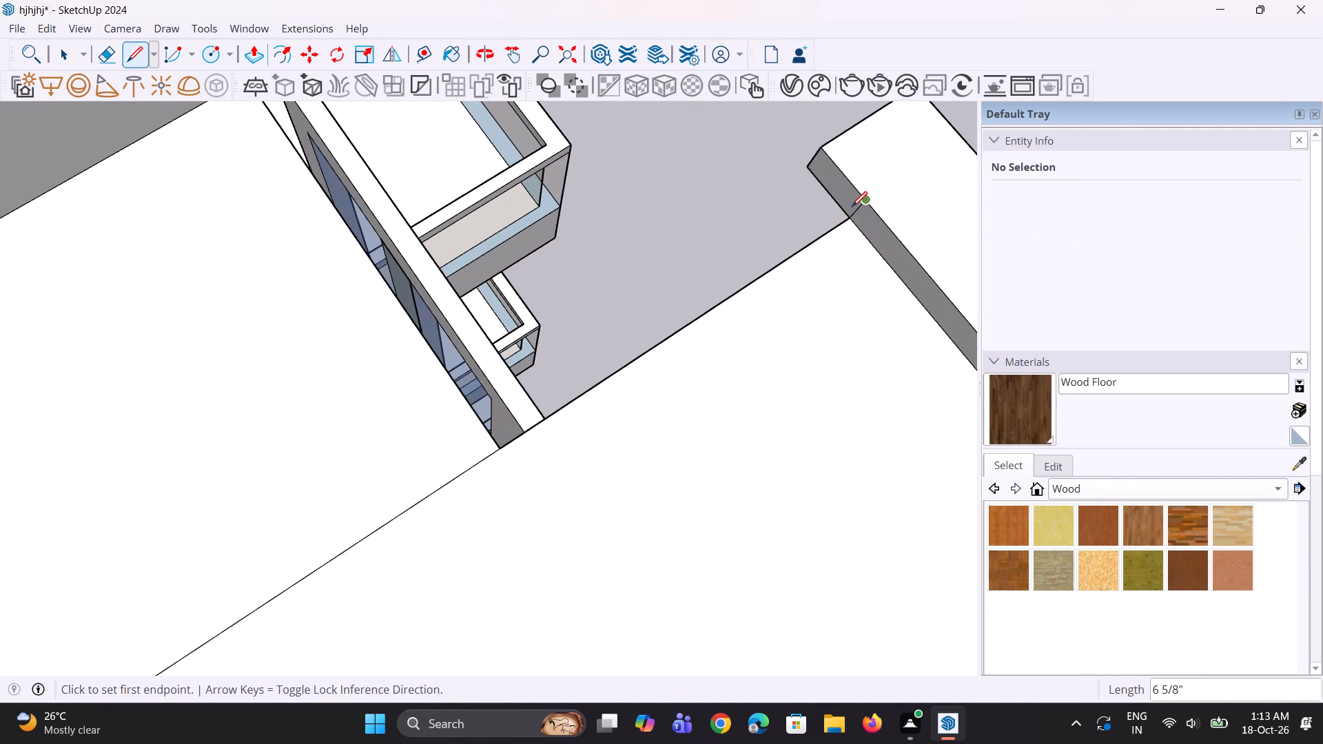
pyautogui.press('p')
pyautogui.click(837, 192)
pyautogui.scroll(-3, 817, 241)
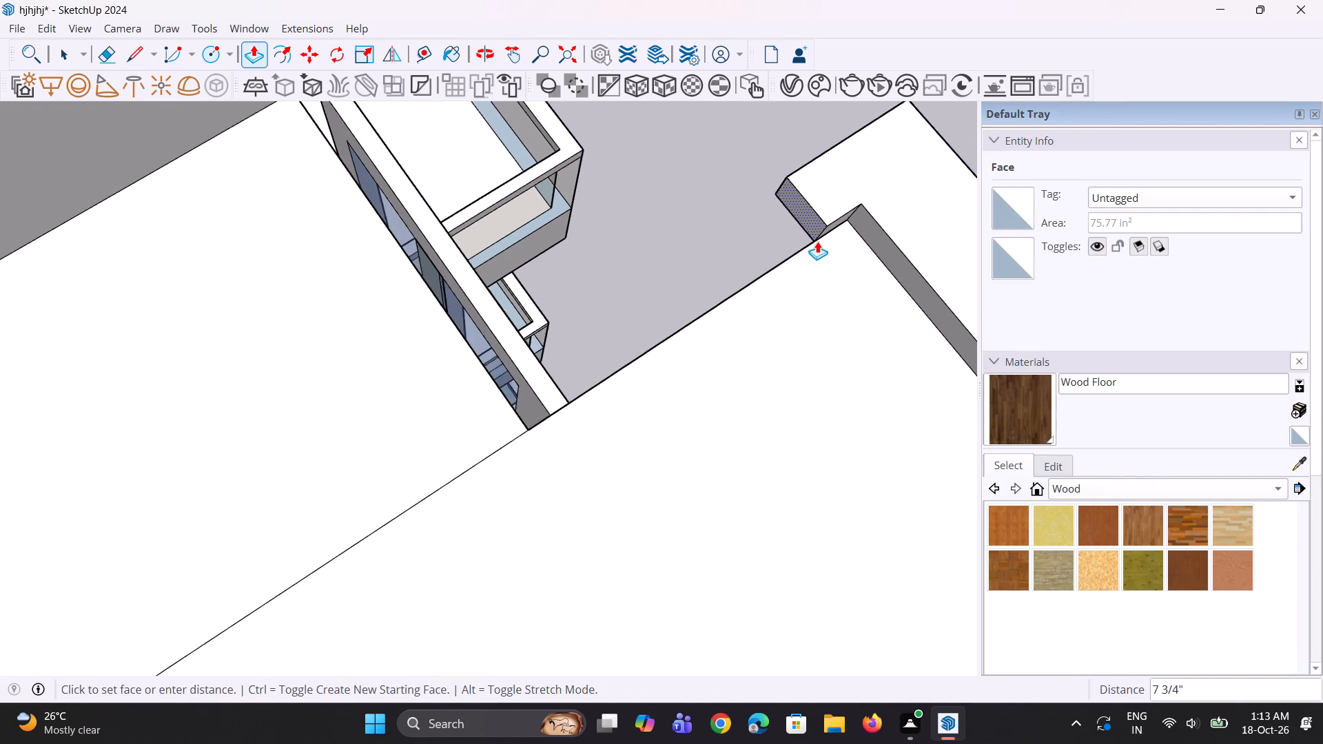
pyautogui.scroll(-8, 817, 241)
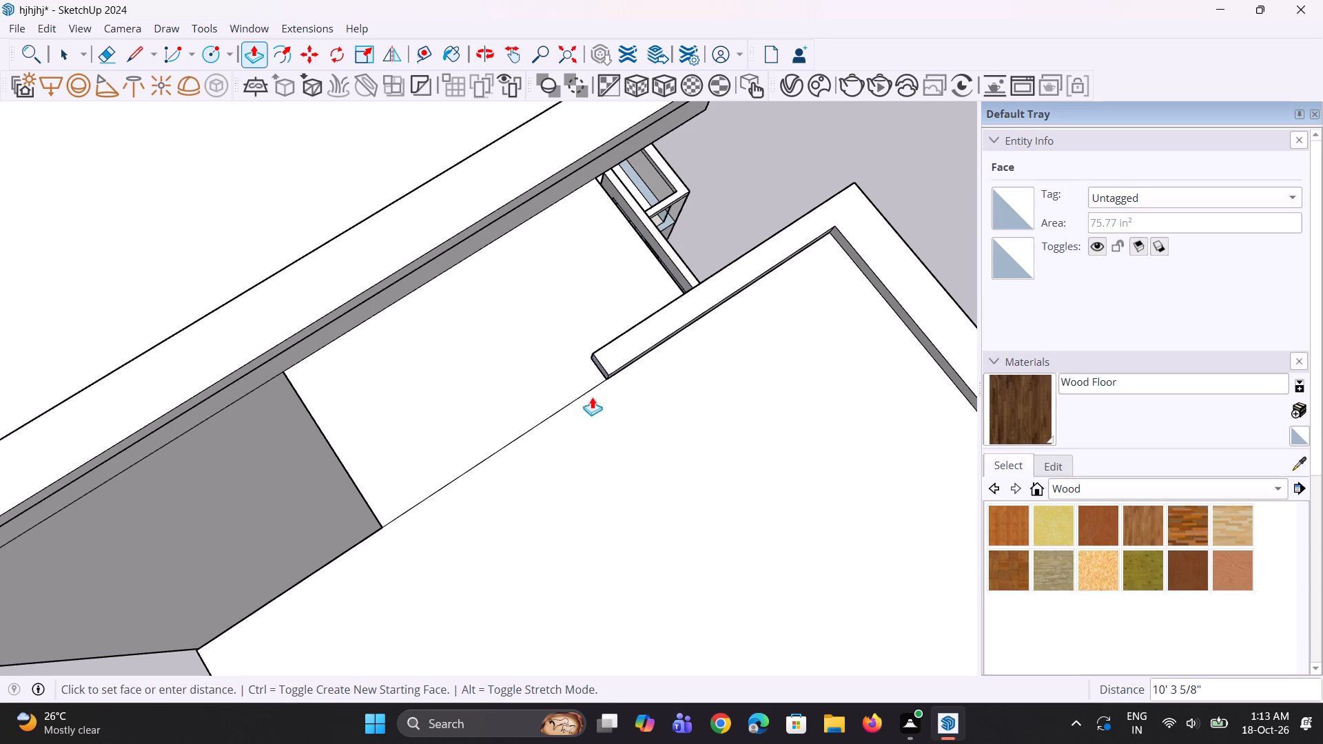
pyautogui.click(576, 412)
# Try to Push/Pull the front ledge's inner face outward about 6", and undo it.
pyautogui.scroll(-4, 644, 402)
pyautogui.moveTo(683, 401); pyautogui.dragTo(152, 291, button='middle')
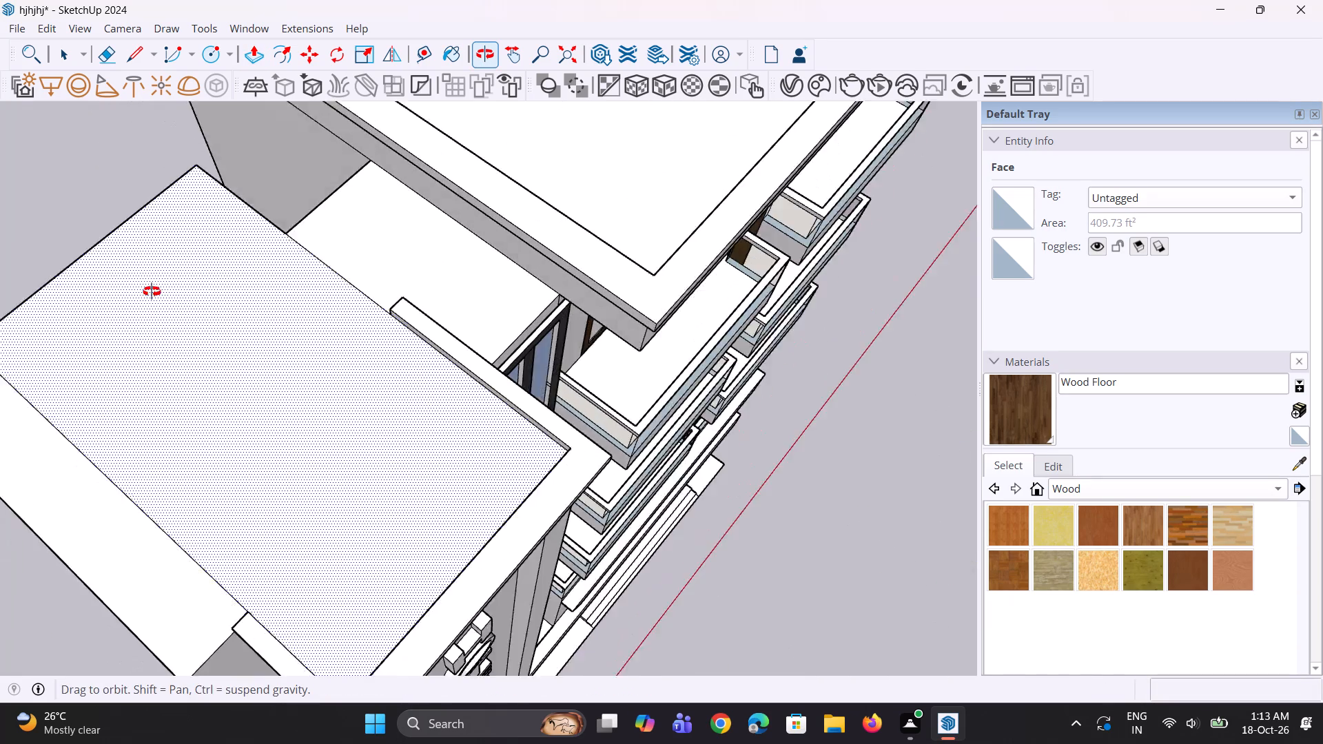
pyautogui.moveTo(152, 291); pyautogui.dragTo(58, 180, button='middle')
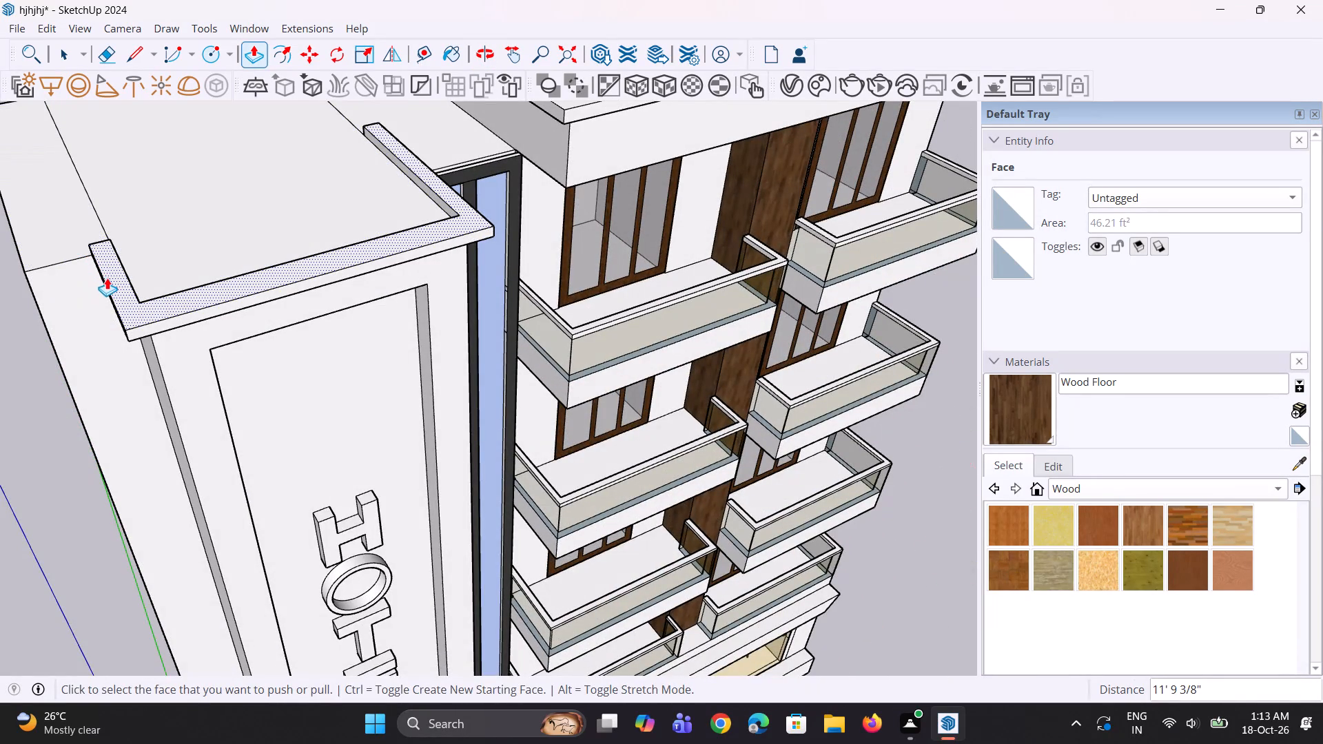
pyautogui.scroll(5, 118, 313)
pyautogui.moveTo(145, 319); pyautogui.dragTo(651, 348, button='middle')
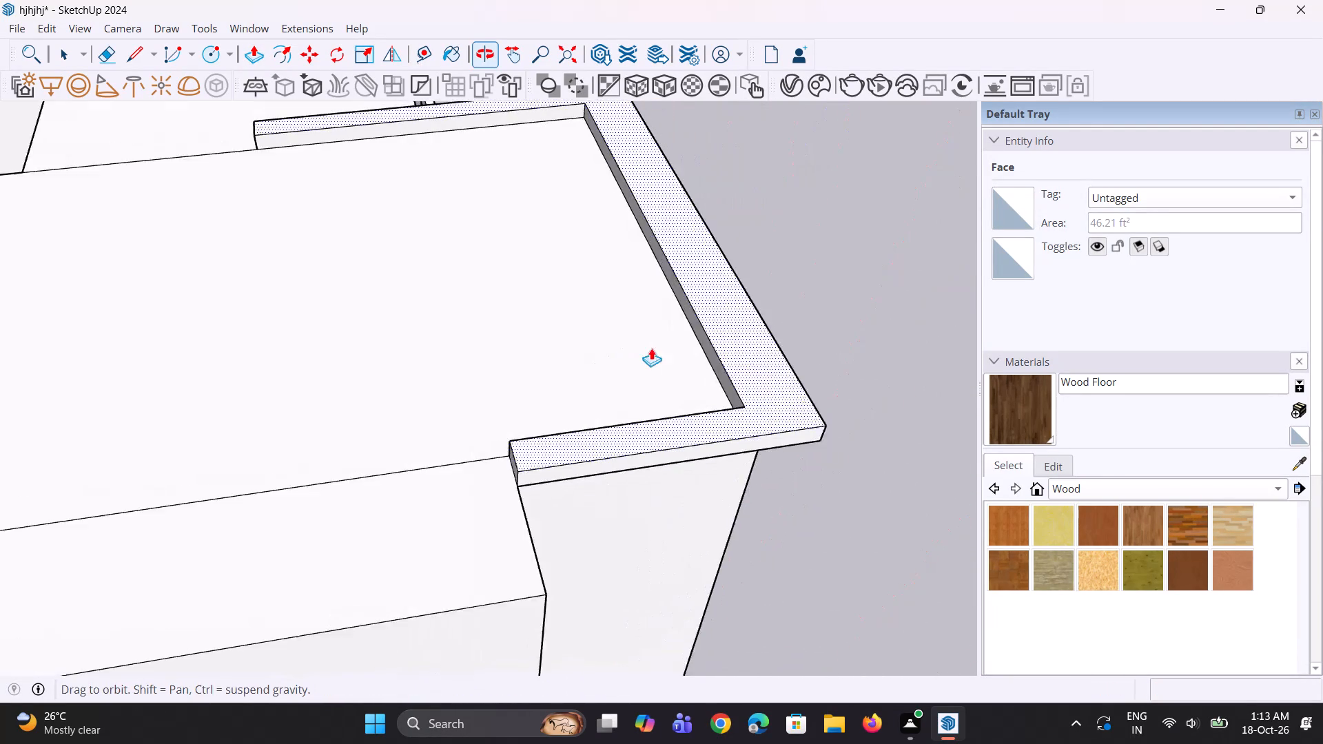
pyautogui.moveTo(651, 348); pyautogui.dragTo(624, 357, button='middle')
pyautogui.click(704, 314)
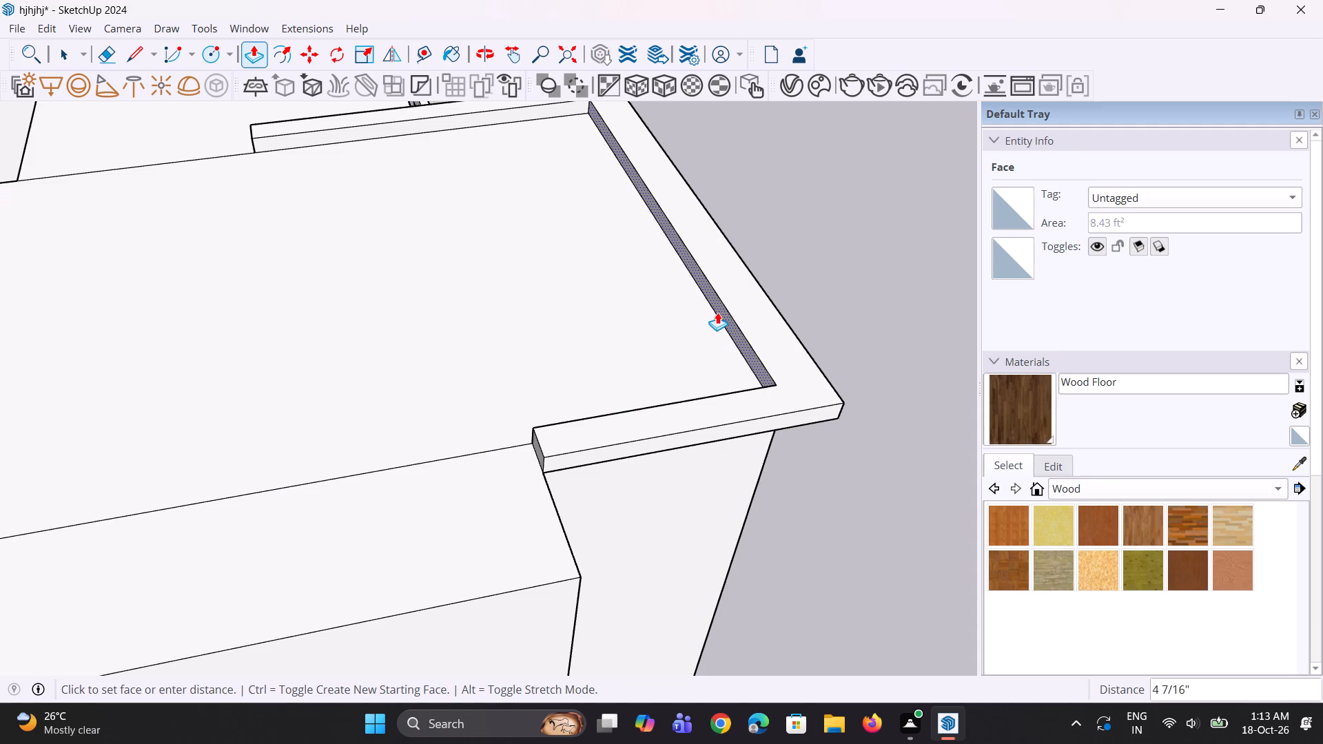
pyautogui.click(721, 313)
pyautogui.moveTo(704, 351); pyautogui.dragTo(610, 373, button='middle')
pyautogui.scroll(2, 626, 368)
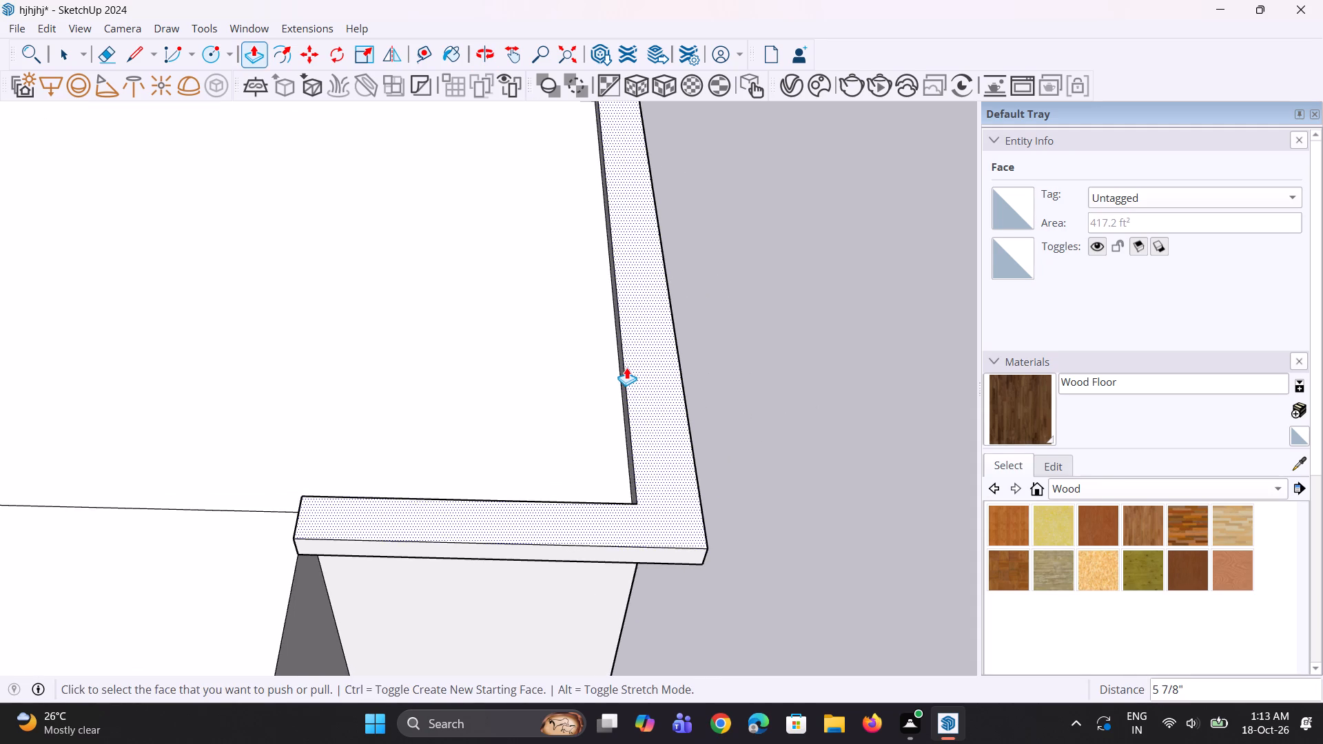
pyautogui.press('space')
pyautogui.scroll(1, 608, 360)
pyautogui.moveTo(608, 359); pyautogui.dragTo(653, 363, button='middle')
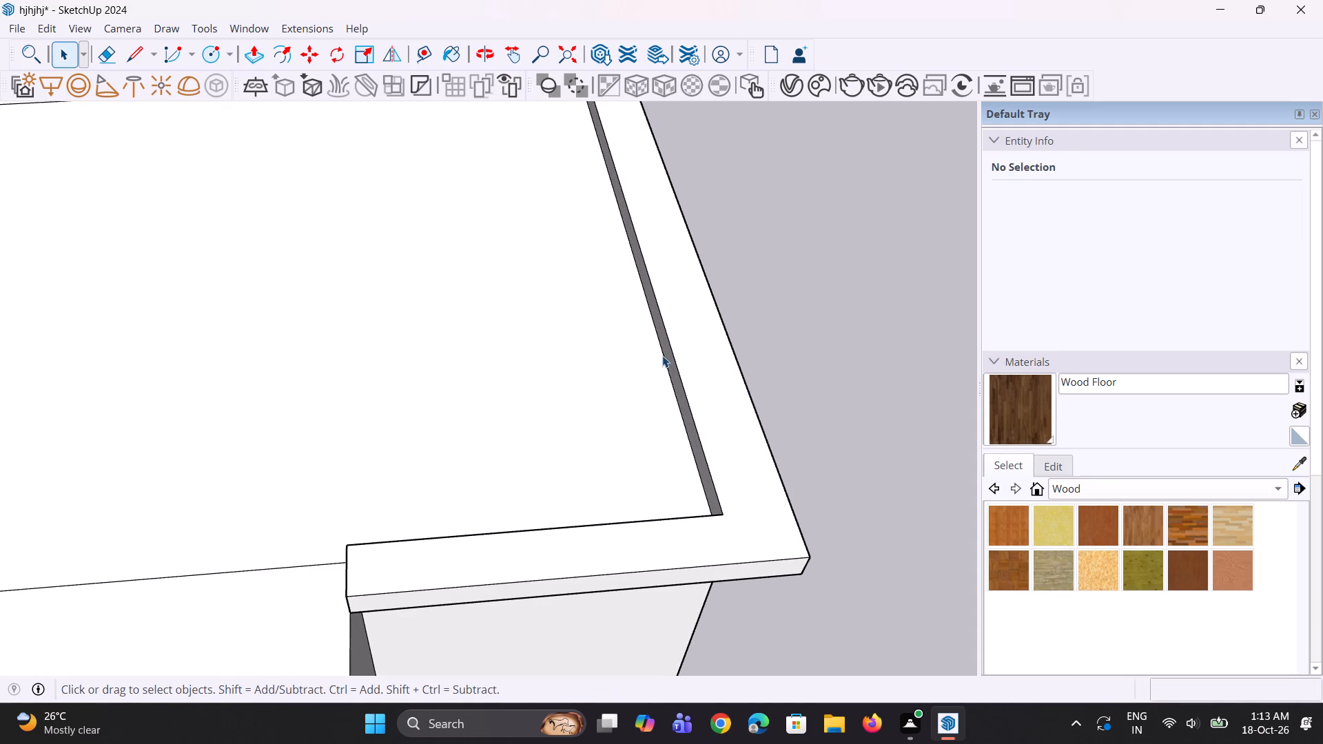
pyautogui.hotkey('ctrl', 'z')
# Copy the front ledge's inner top edge outward about 9 1/2" across the ledge's top face.
pyautogui.moveTo(659, 362); pyautogui.dragTo(636, 389, button='middle')
pyautogui.press('space')
pyautogui.click(633, 394)
pyautogui.scroll(1, 635, 452)
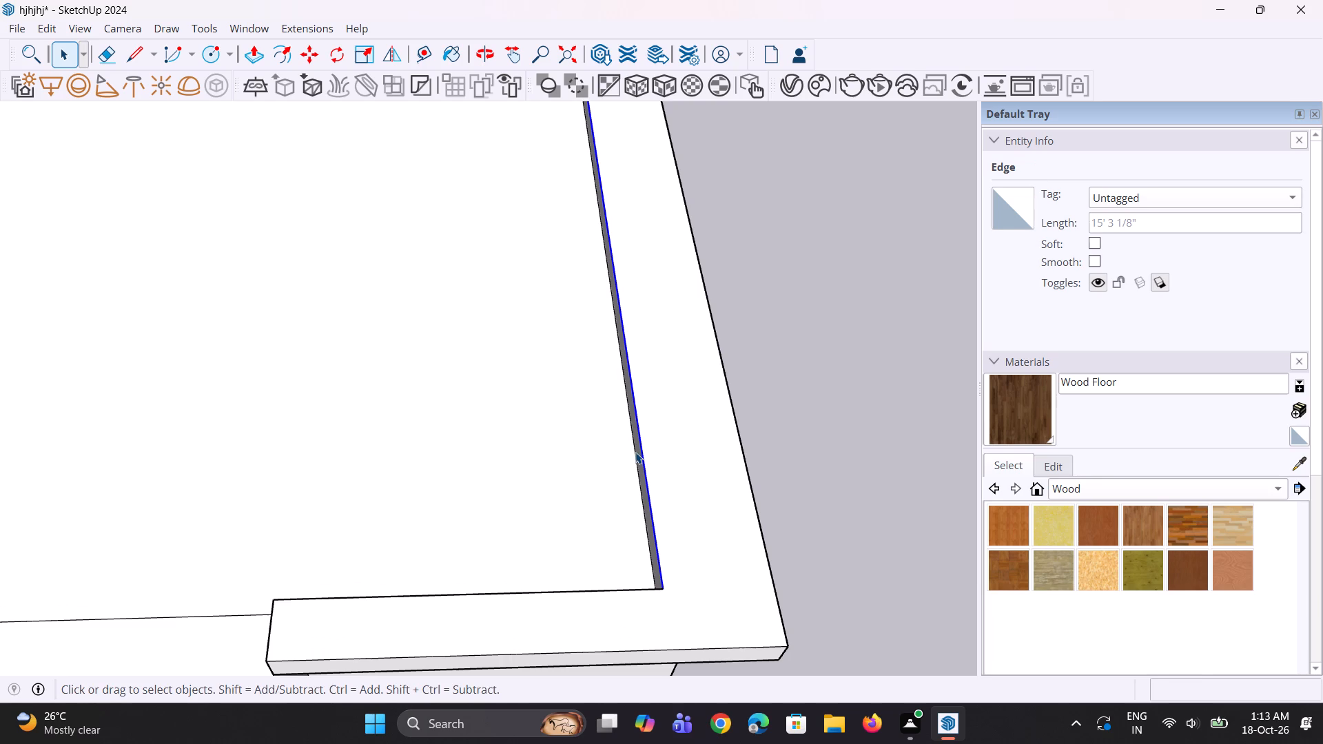
pyautogui.press('m')
pyautogui.click(664, 583)
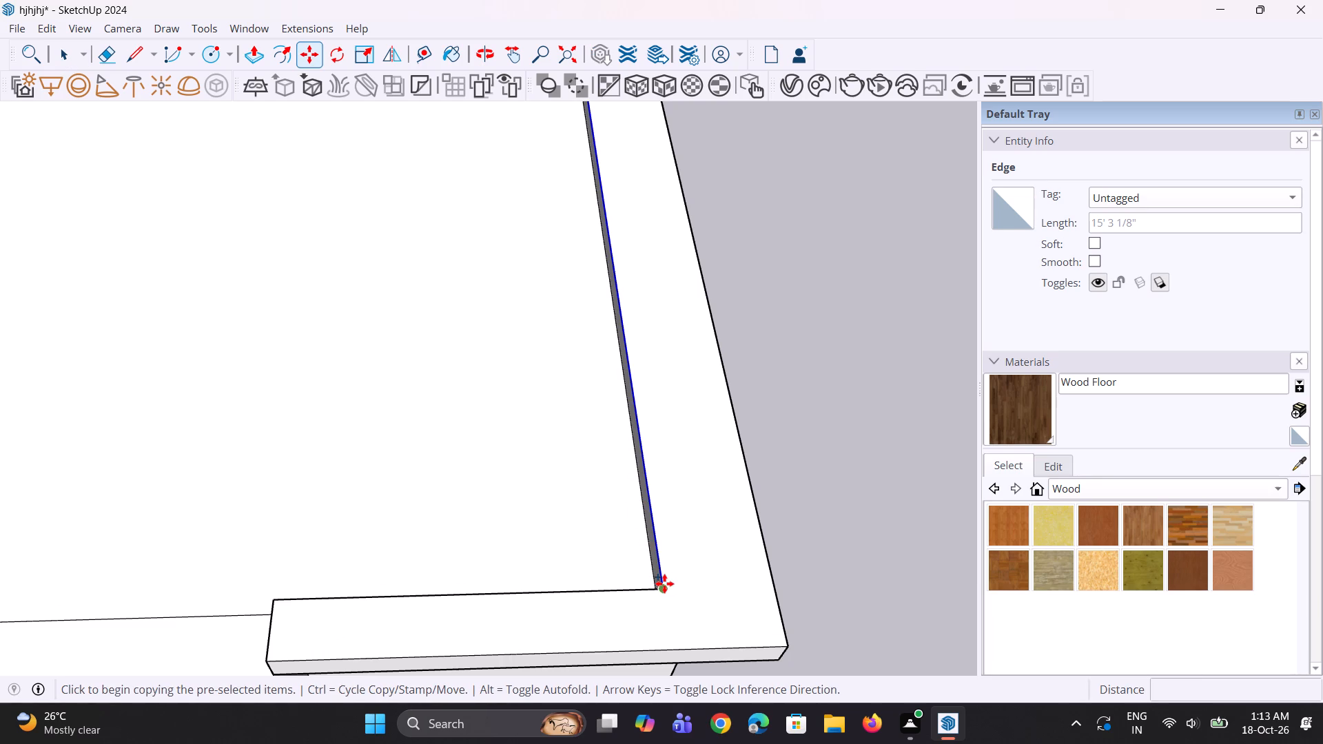
pyautogui.click(714, 577)
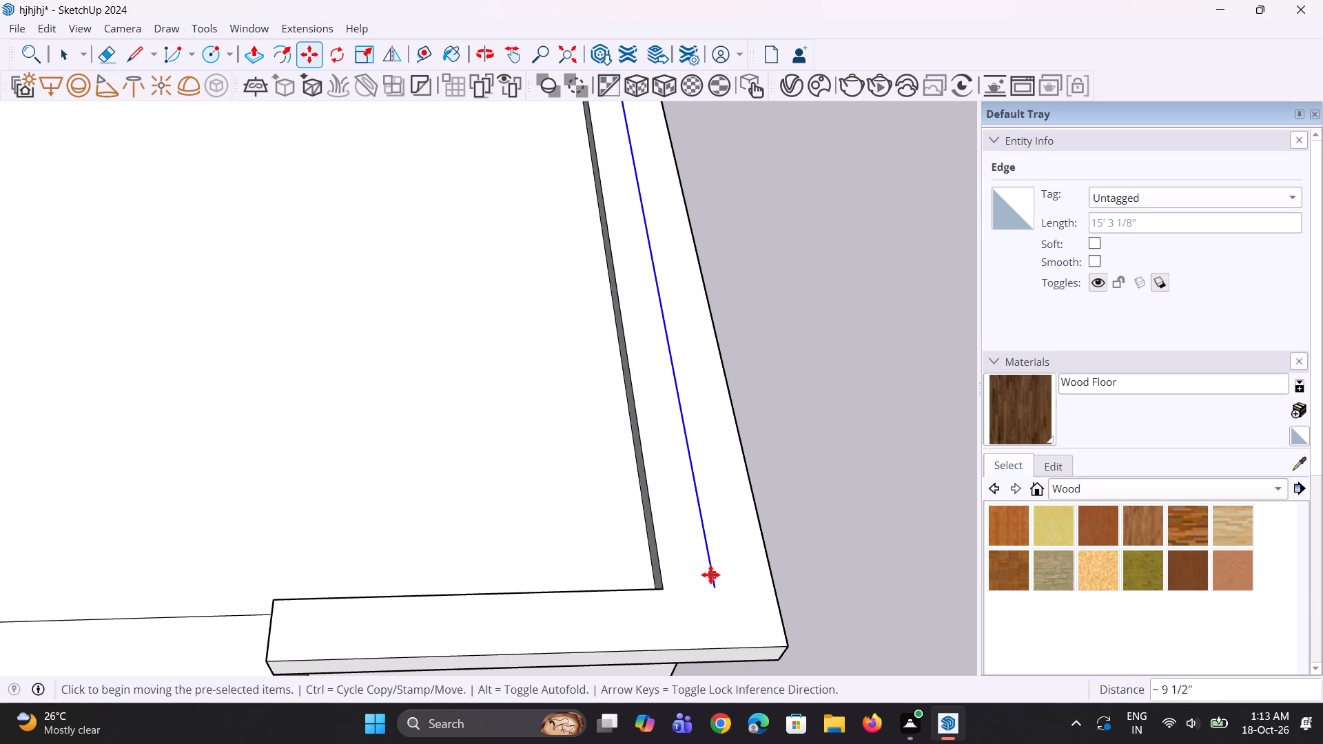
# Draw short lines joining both ends of the copied edge to the ledge's inner corners to close off a strip.
pyautogui.press('l')
pyautogui.click(719, 590)
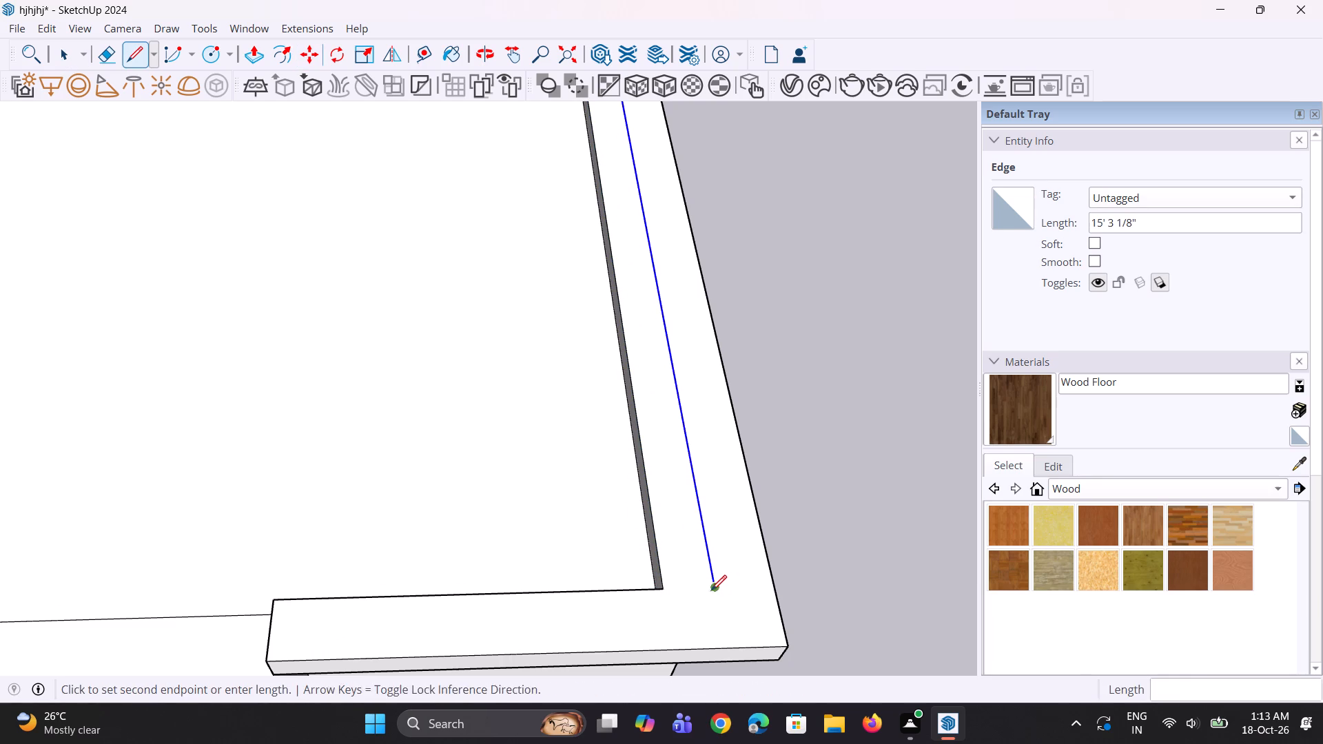
pyautogui.click(668, 591)
pyautogui.scroll(-9, 662, 595)
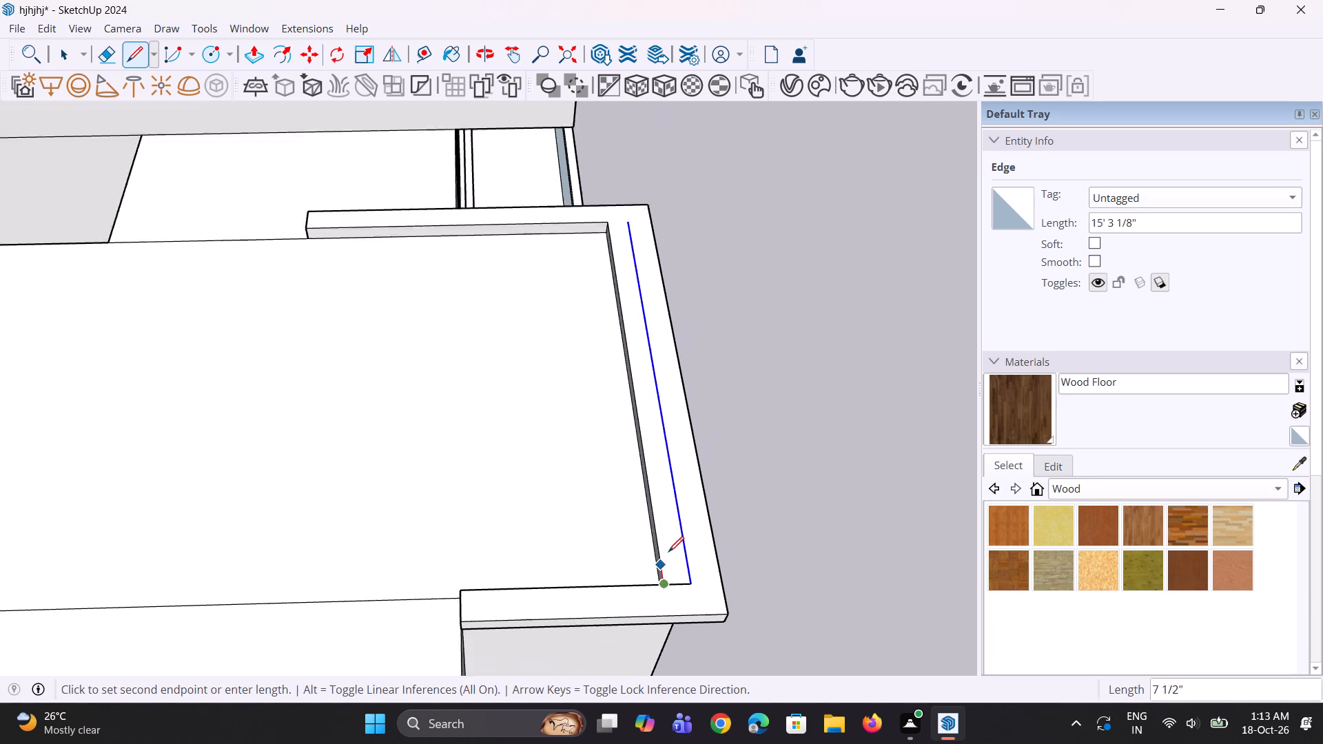
pyautogui.scroll(5, 639, 216)
pyautogui.press('space')
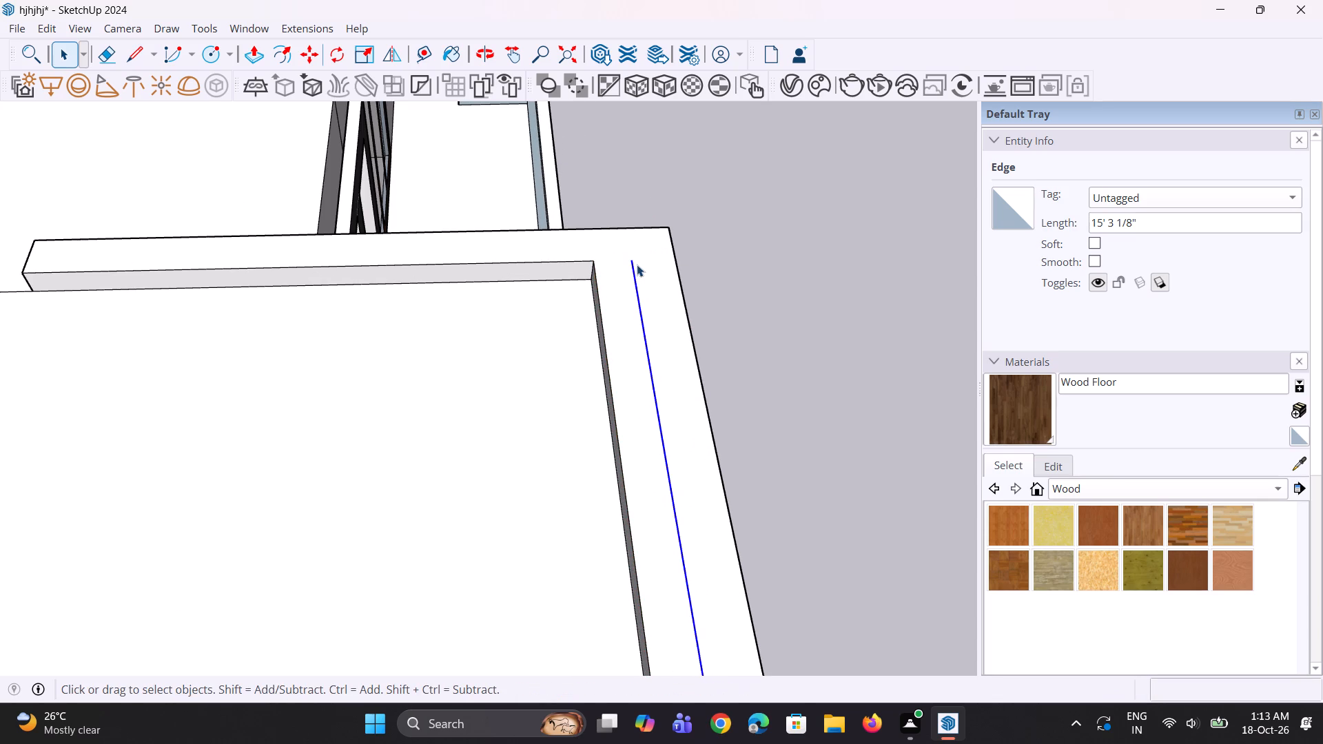
pyautogui.press('l')
pyautogui.scroll(1, 637, 265)
pyautogui.click(637, 265)
pyautogui.click(595, 266)
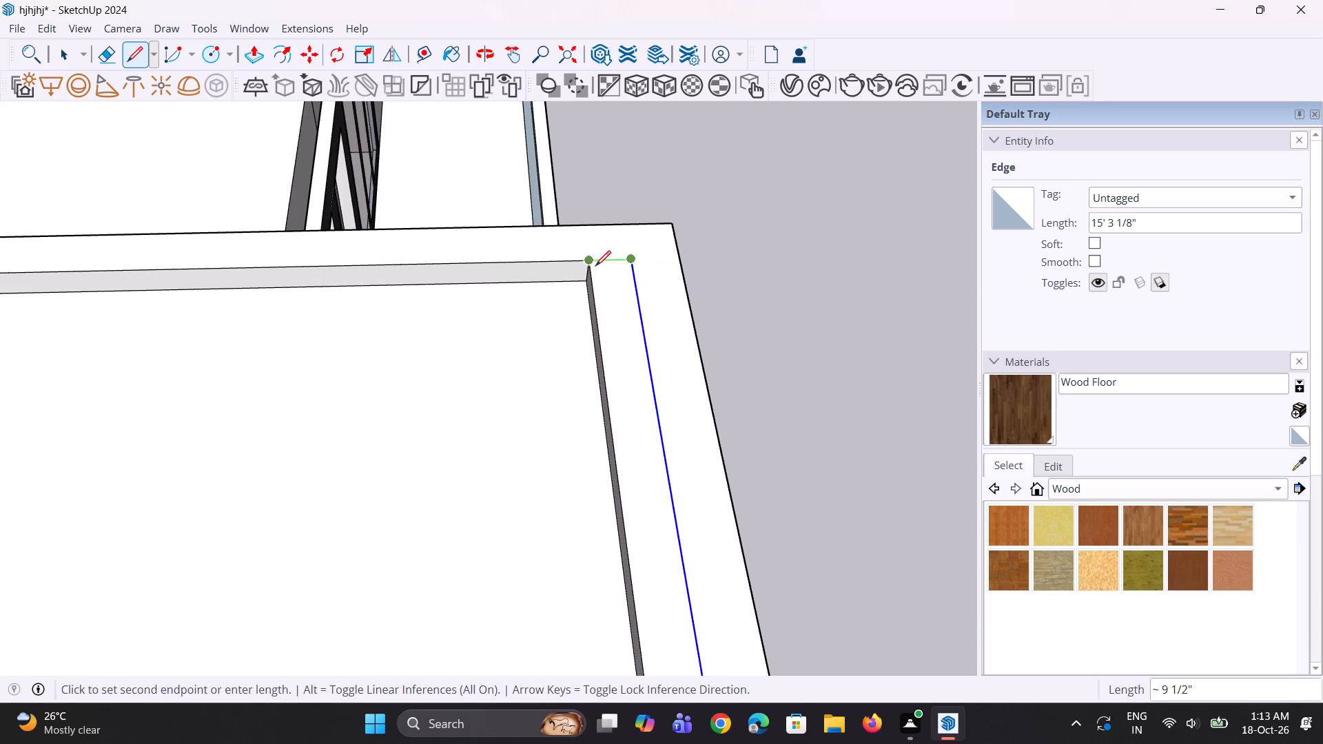
pyautogui.scroll(-4, 609, 314)
# Push/Pull the closed strip on top of the front ledge up about 10" to form a raised curb.
pyautogui.press('space')
pyautogui.click(730, 293)
pyautogui.click(622, 338)
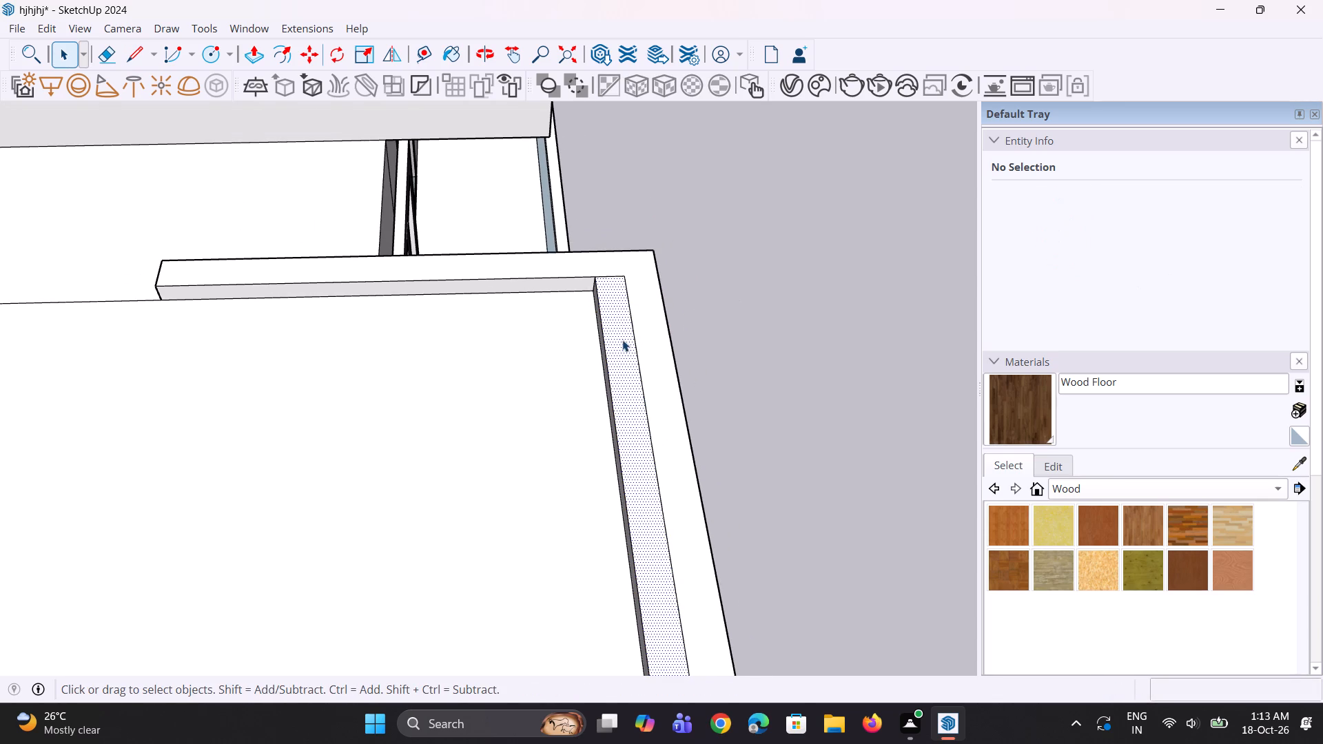
pyautogui.press('p')
pyautogui.click(624, 349)
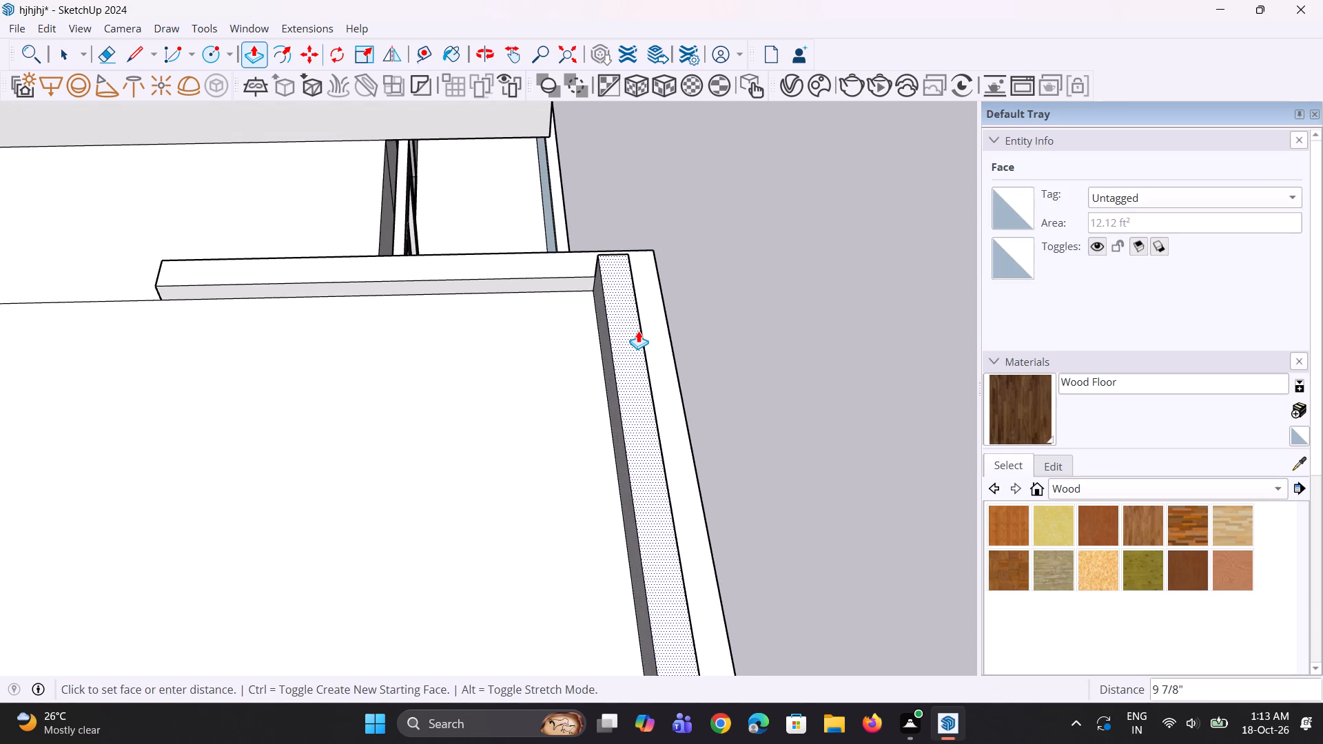
pyautogui.click(638, 331)
# Copy the vertical edge at the raised curb's outer end about 6 1/4" along the curb's inner face.
pyautogui.moveTo(653, 390); pyautogui.dragTo(322, 273, button='middle')
pyautogui.scroll(-10, 364, 258)
pyautogui.moveTo(207, 306); pyautogui.dragTo(412, 301, button='middle')
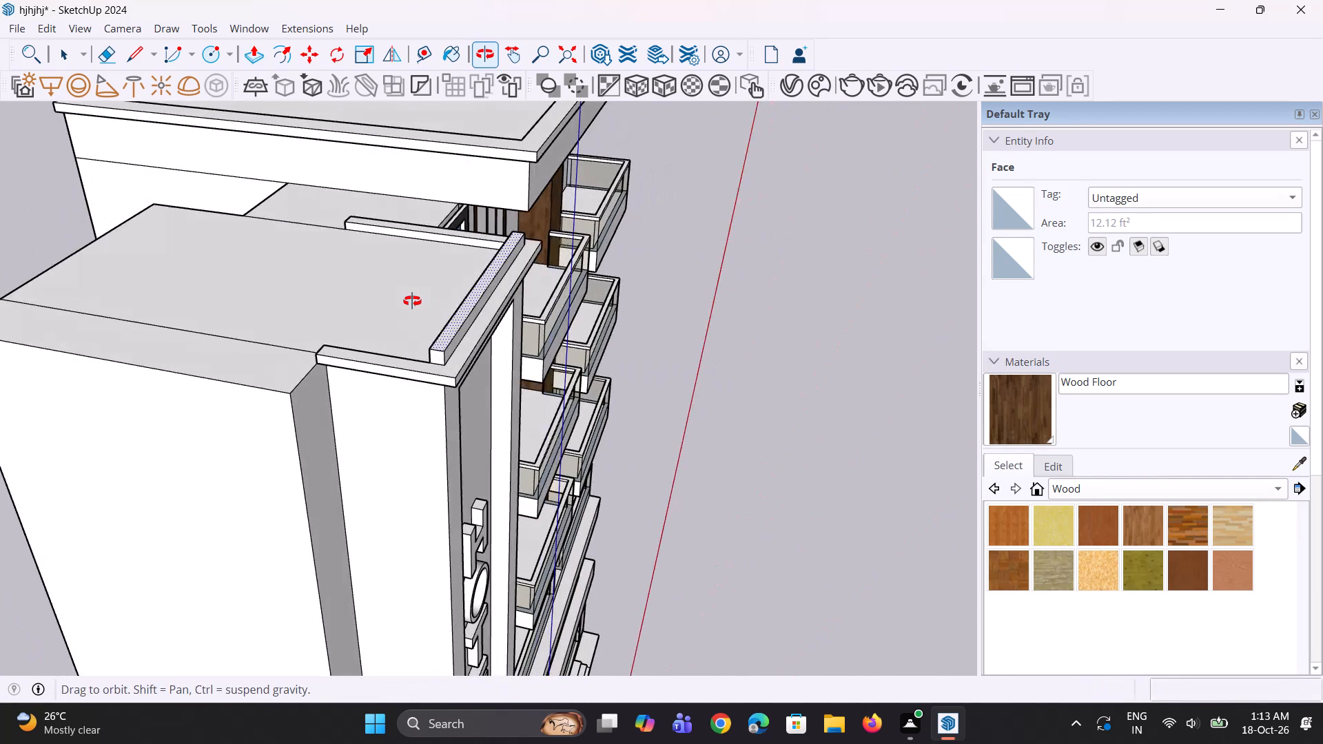
pyautogui.moveTo(412, 301); pyautogui.dragTo(498, 322, button='middle')
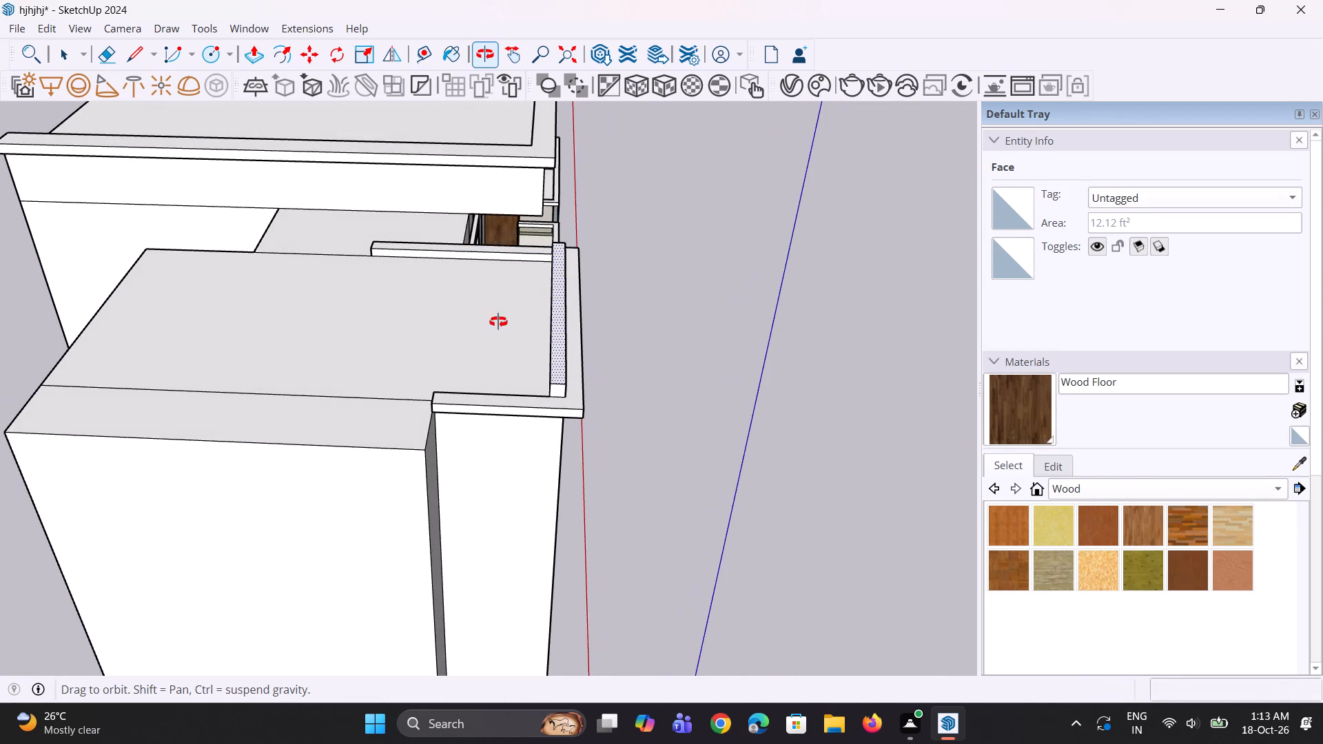
pyautogui.moveTo(498, 322); pyautogui.dragTo(150, 198, button='middle')
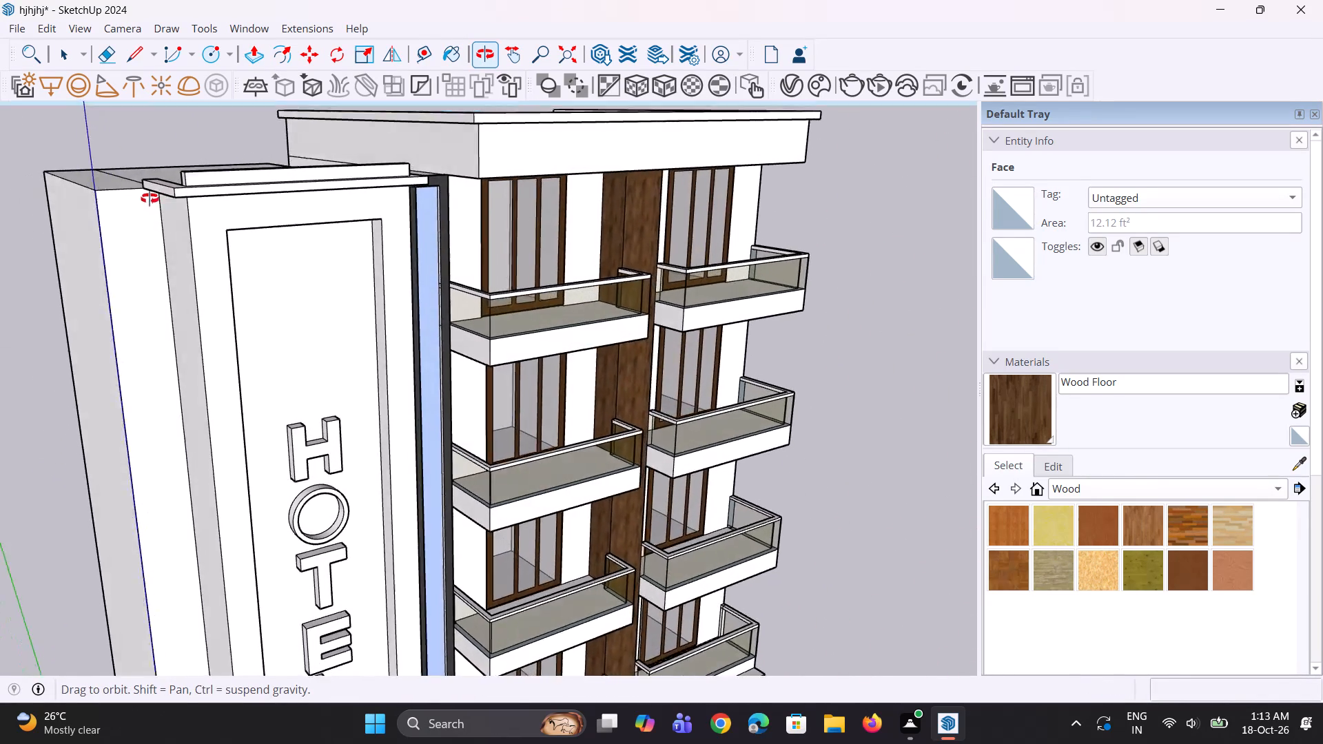
pyautogui.moveTo(150, 198); pyautogui.dragTo(671, 310, button='middle')
pyautogui.scroll(6, 767, 289)
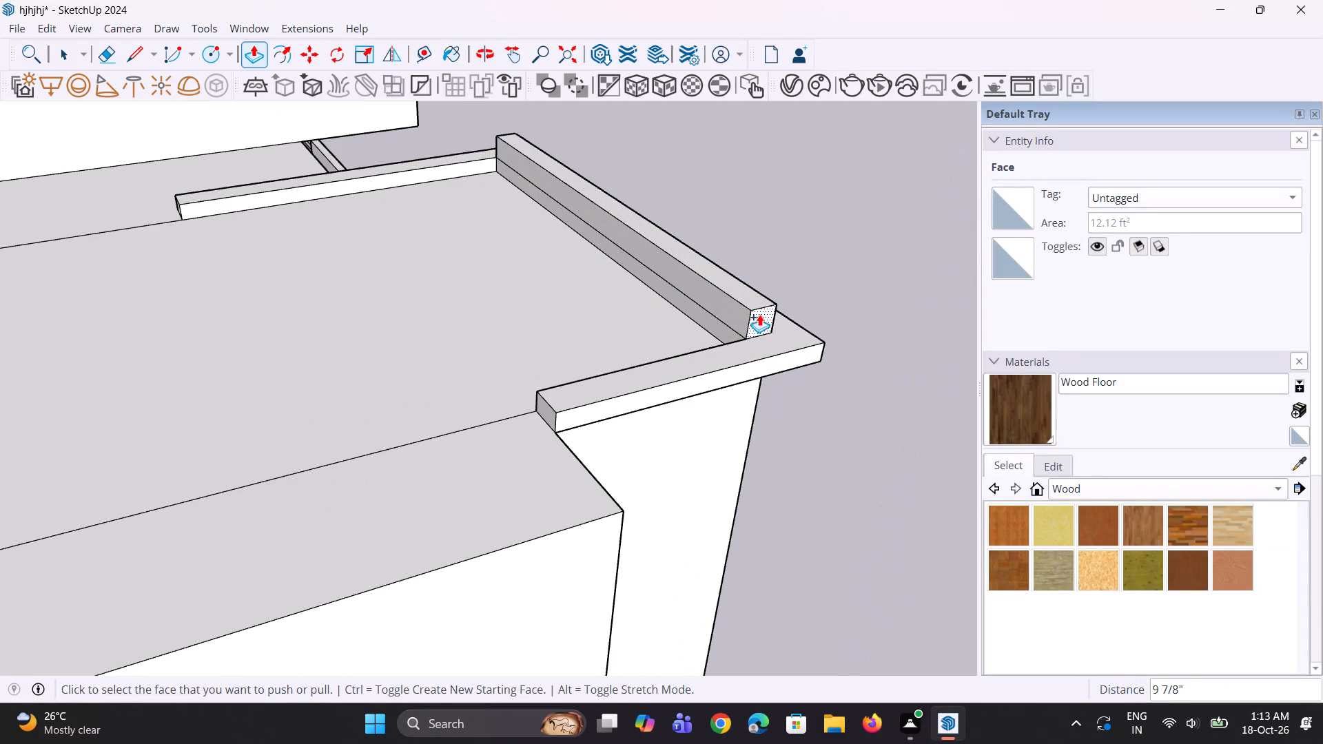
pyautogui.press('space')
pyautogui.scroll(2, 735, 326)
pyautogui.click(749, 326)
pyautogui.scroll(2, 750, 335)
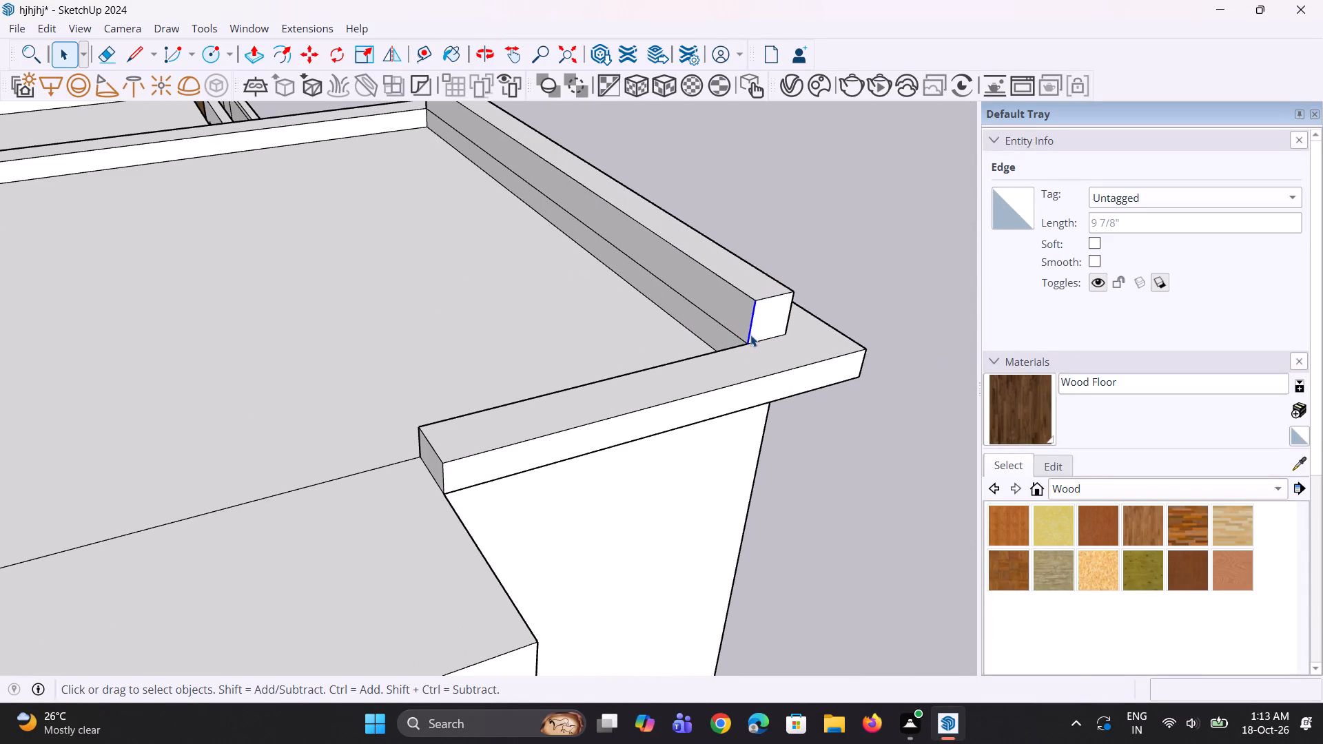
pyautogui.press('m')
pyautogui.scroll(2, 750, 335)
pyautogui.click(743, 343)
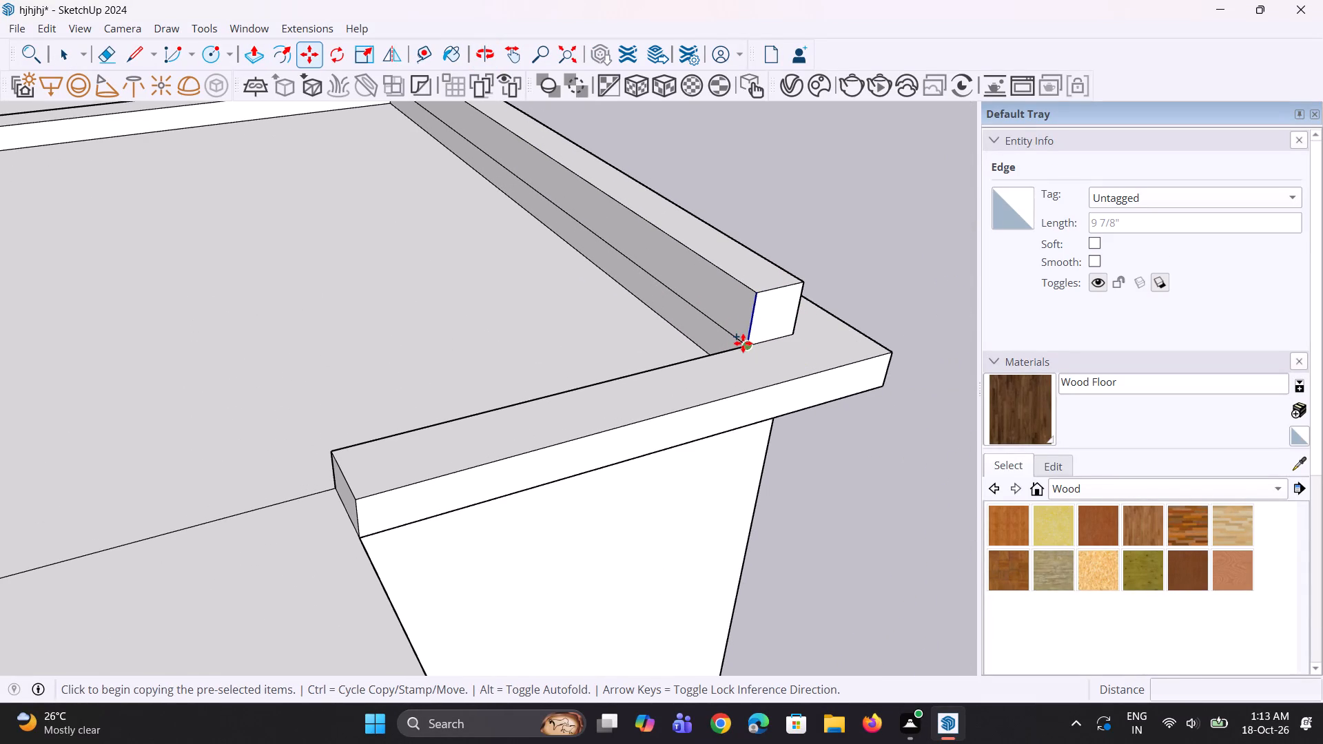
pyautogui.click(721, 334)
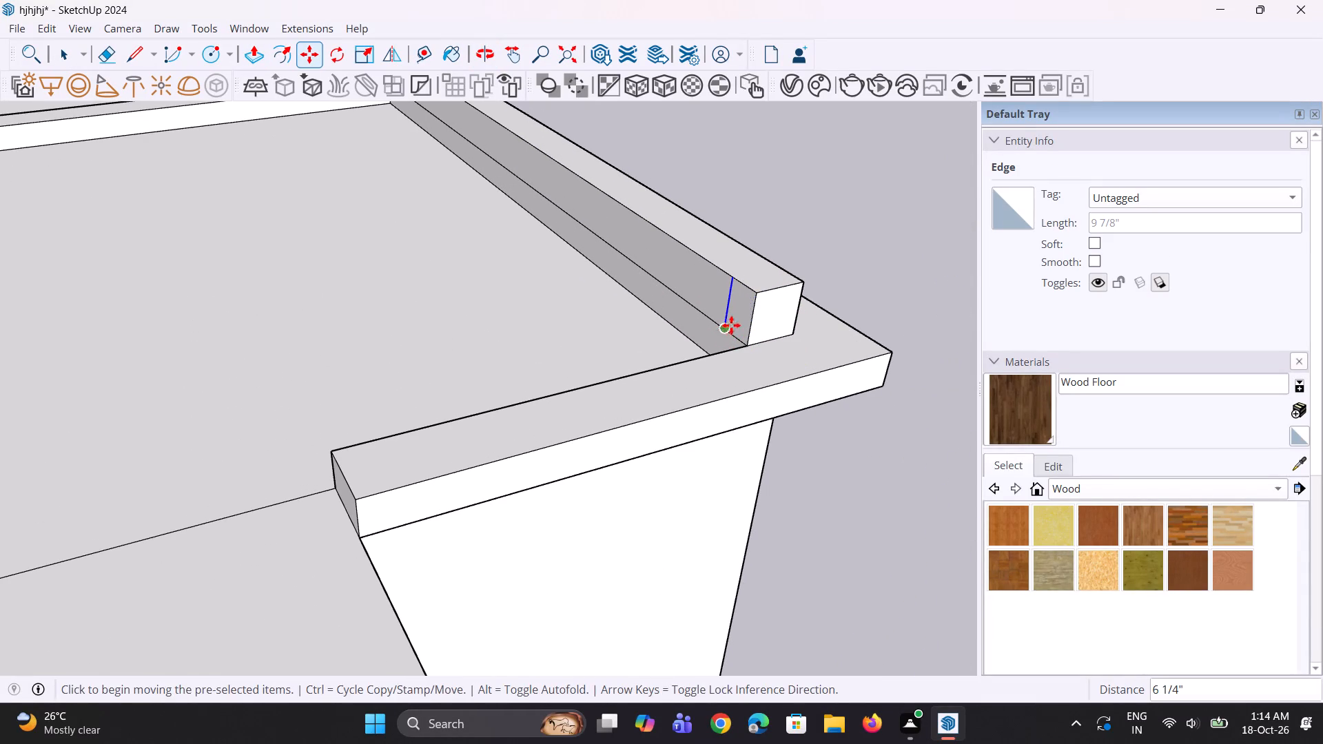
# Push/Pull the curb's marked end section along the adjoining side ledge by about 5' 11 1/4", reaching the ledge's end.
pyautogui.press('p')
pyautogui.click(735, 318)
pyautogui.click(336, 471)
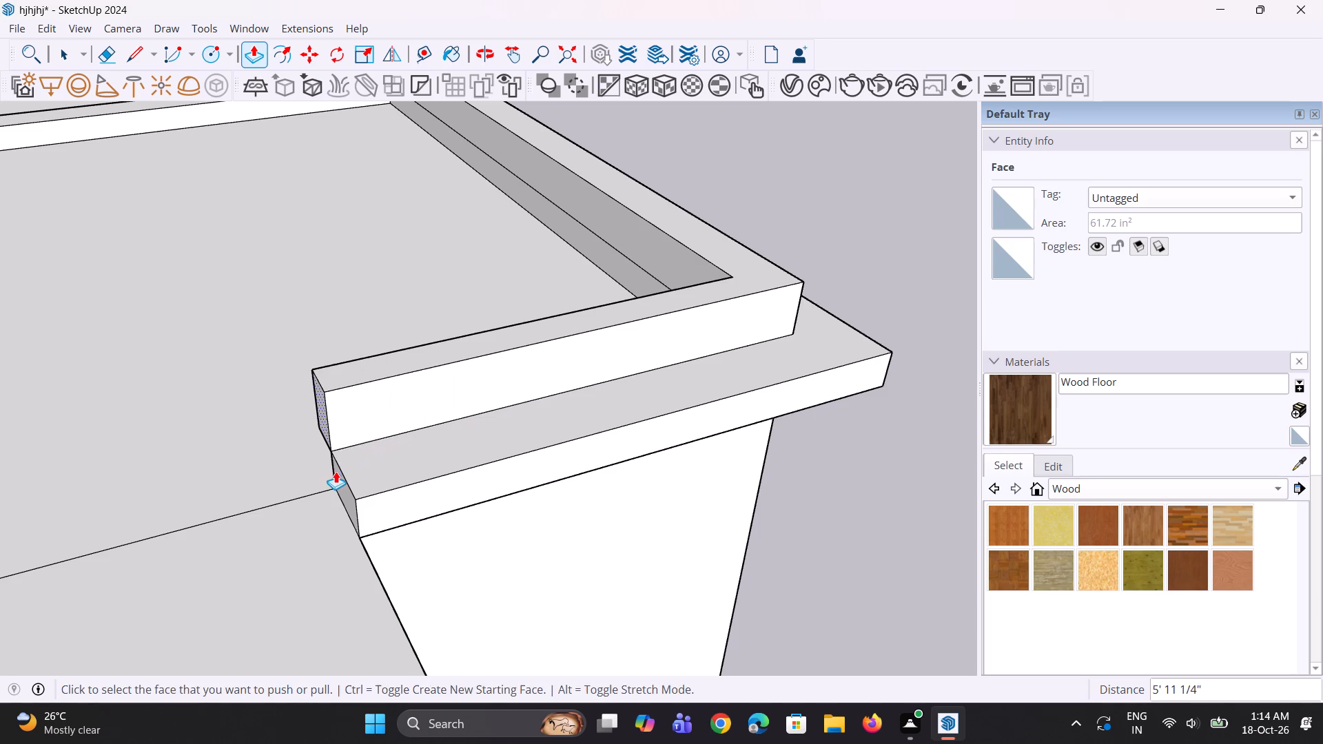
# Copy the vertical edge at the front curb's opposite end a short distance along its inner face.
pyautogui.scroll(-8, 444, 434)
pyautogui.moveTo(425, 413); pyautogui.dragTo(797, 413, button='middle')
pyautogui.scroll(3, 266, 245)
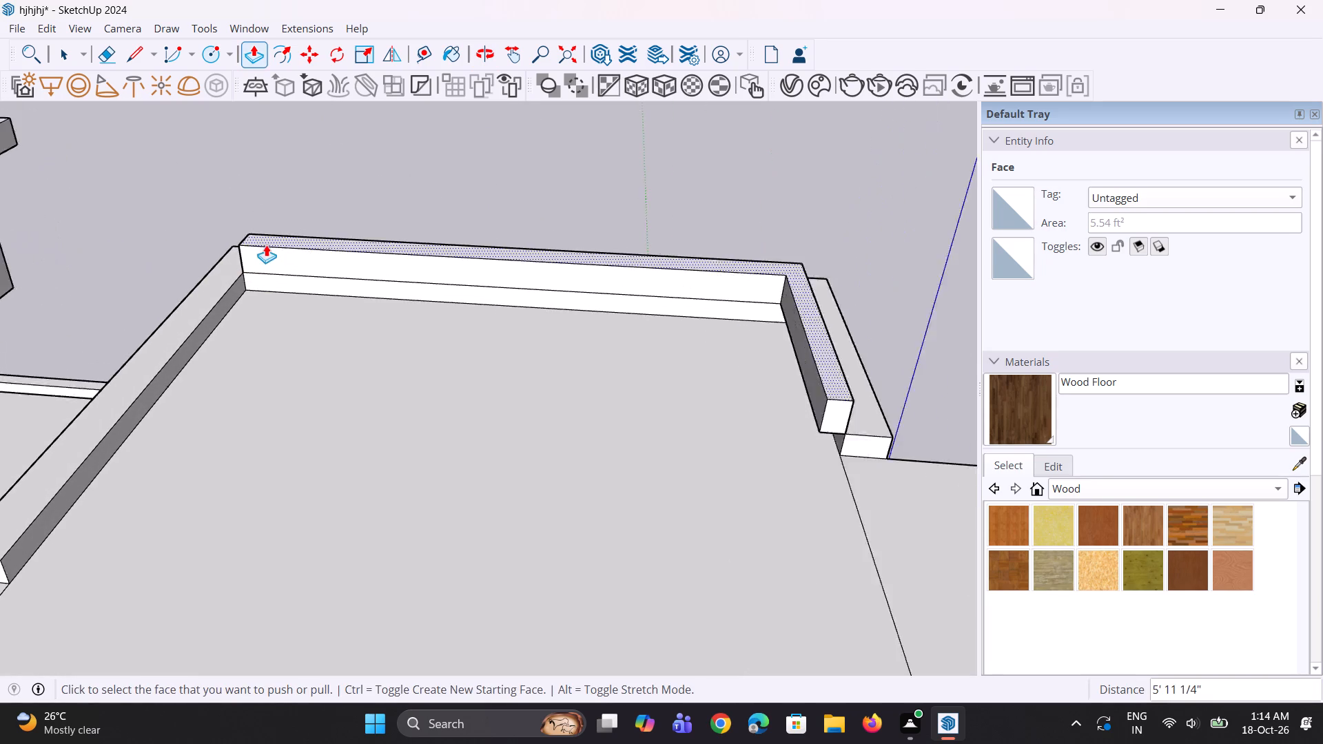
pyautogui.scroll(4, 266, 245)
pyautogui.press('space')
pyautogui.click(241, 256)
pyautogui.scroll(2, 243, 269)
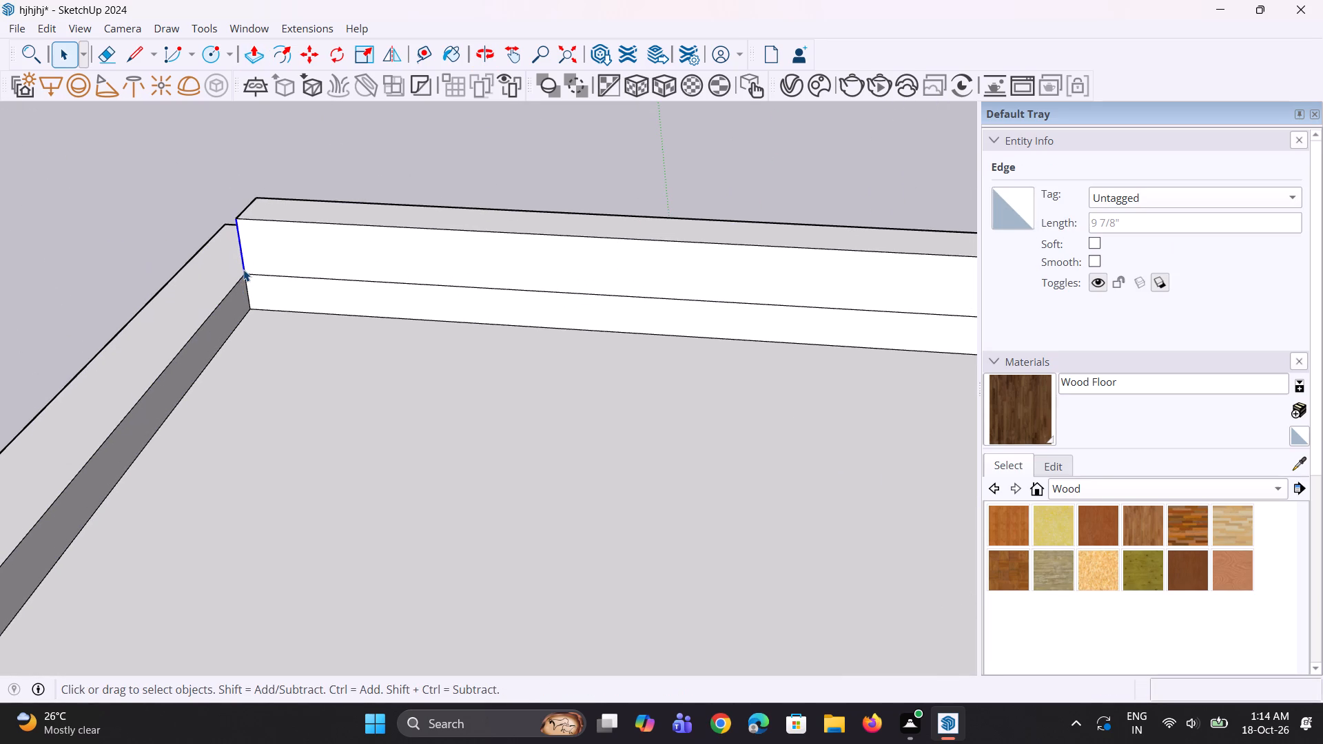
pyautogui.press('m')
pyautogui.click(245, 282)
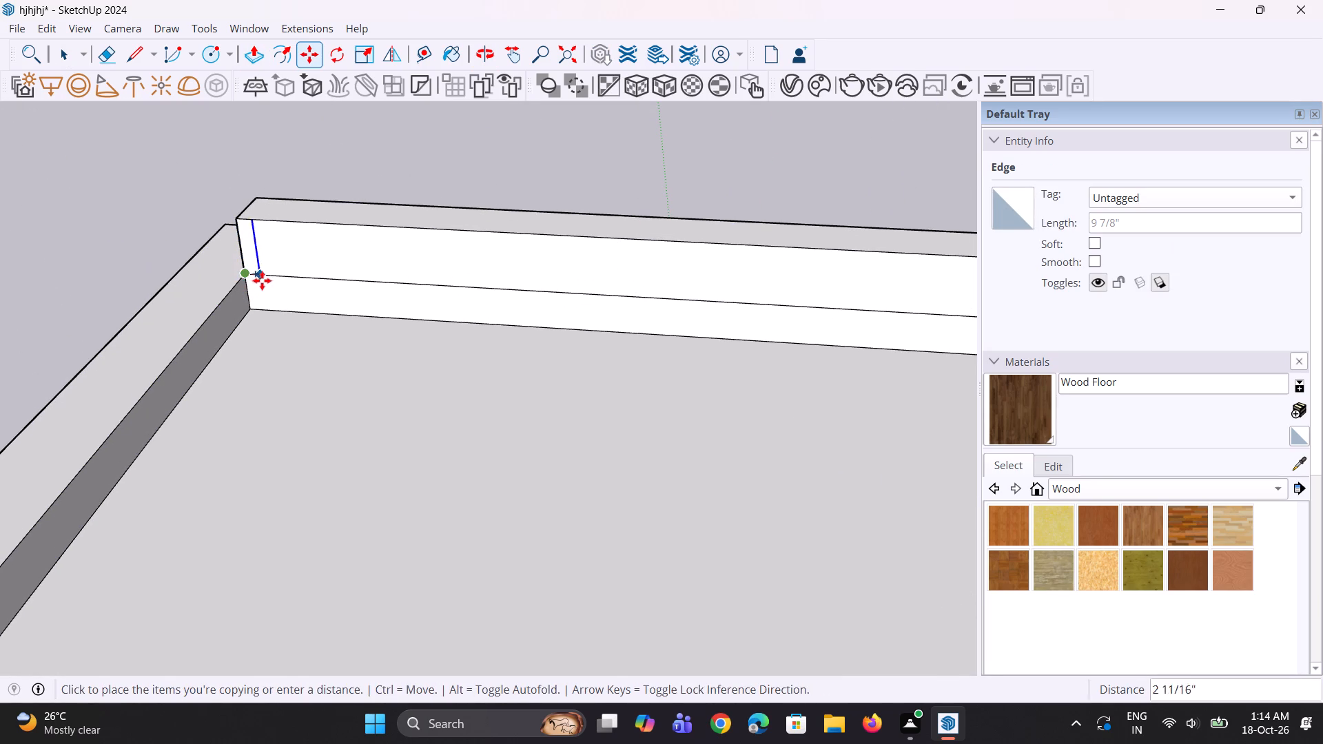
pyautogui.click(288, 283)
# Push/Pull the newly marked curb end section along the second side ledge about 11' 9 3/8" to that ledge's end.
pyautogui.press('p')
pyautogui.click(275, 248)
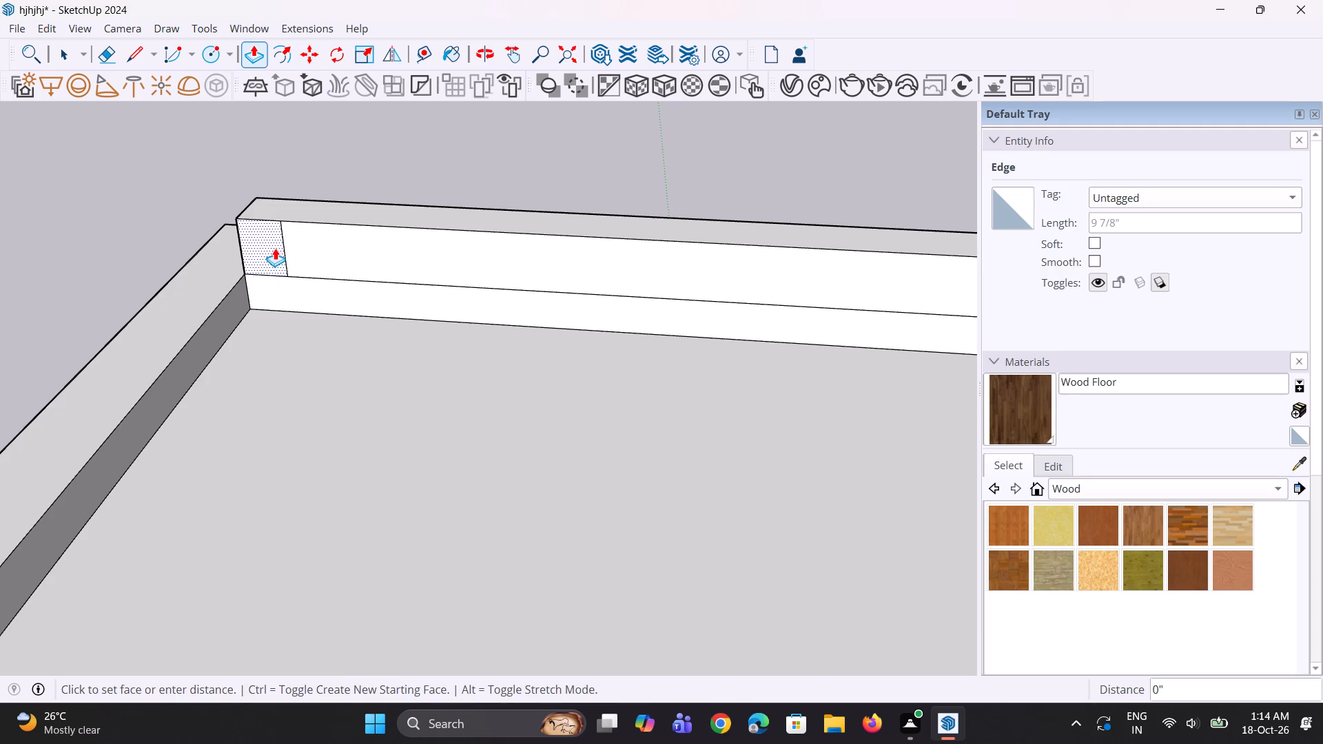
pyautogui.scroll(-14, 267, 298)
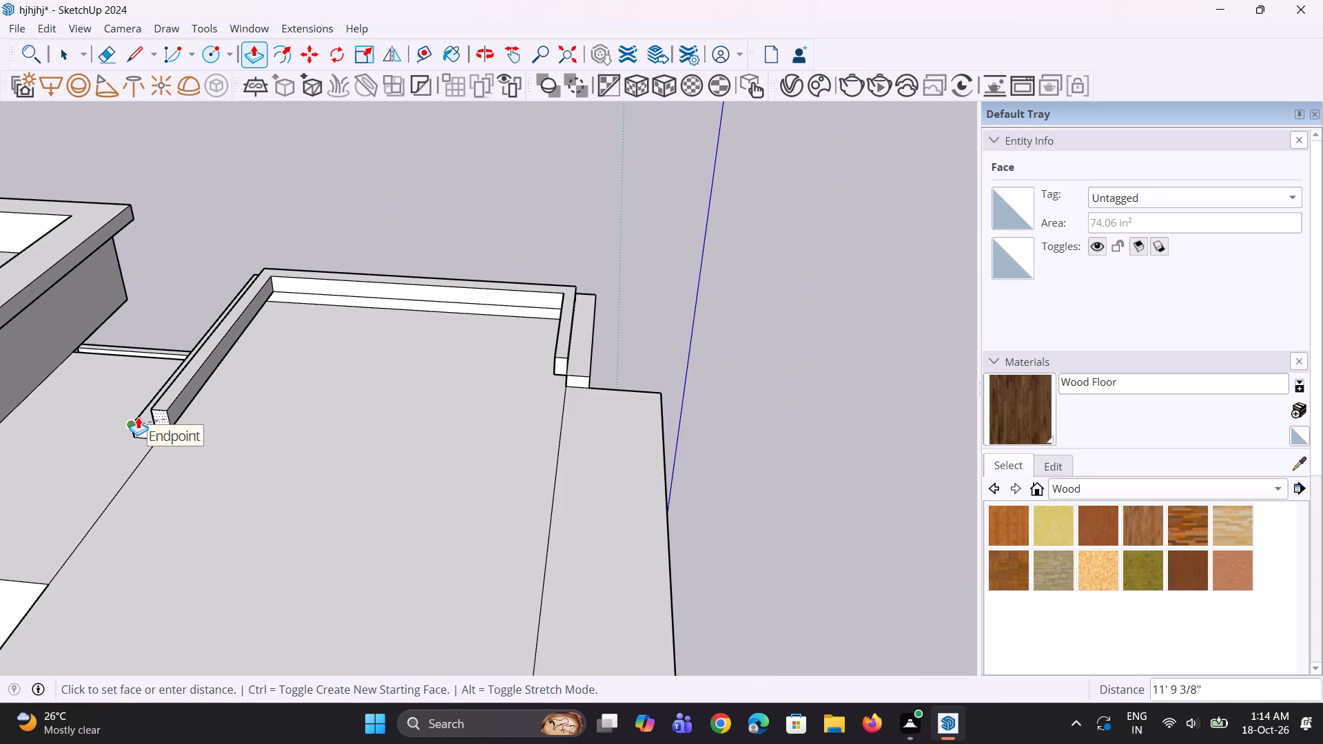
pyautogui.click(138, 417)
# Push/Pull the raised curb's top face down by about 2 1/16" to lower the curb.
pyautogui.scroll(-5, 503, 366)
pyautogui.moveTo(542, 361); pyautogui.dragTo(0, 416, button='middle')
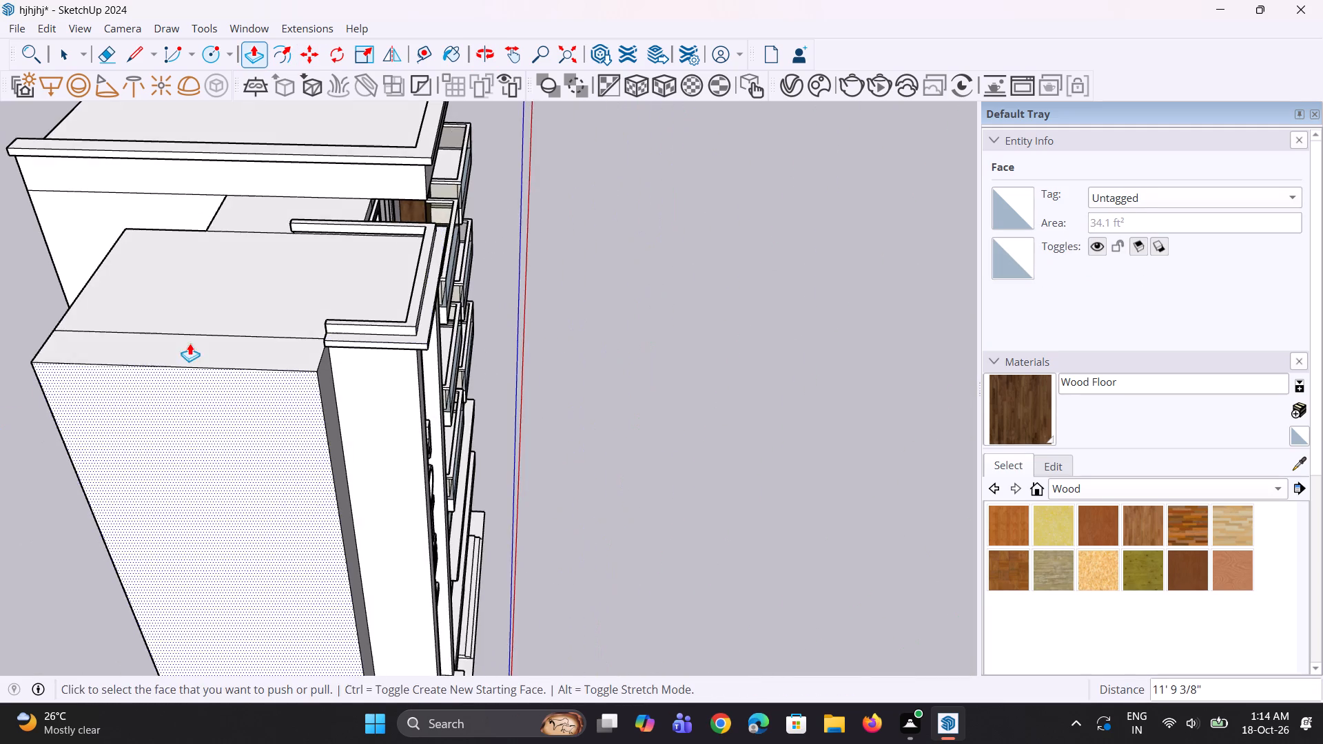
pyautogui.scroll(-5, 320, 347)
pyautogui.moveTo(400, 378); pyautogui.dragTo(59, 277, button='middle')
pyautogui.scroll(7, 181, 155)
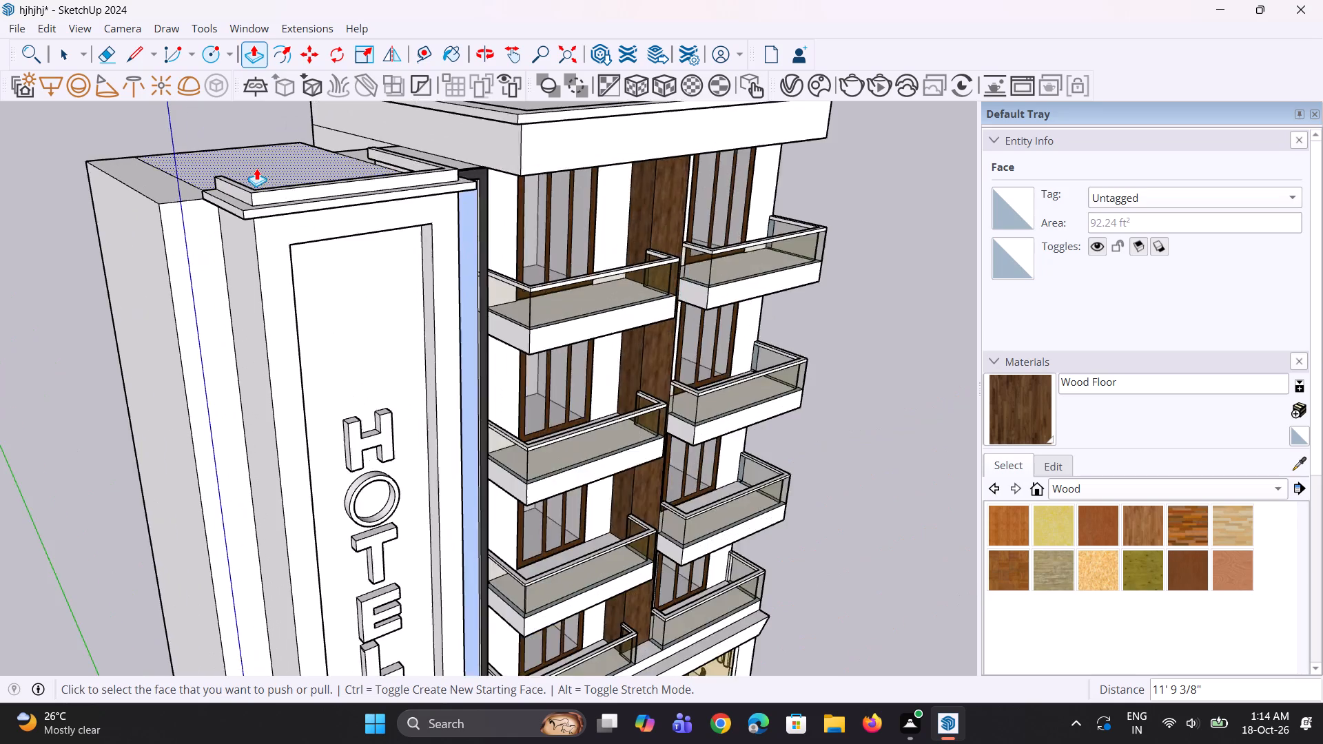
pyautogui.scroll(13, 256, 168)
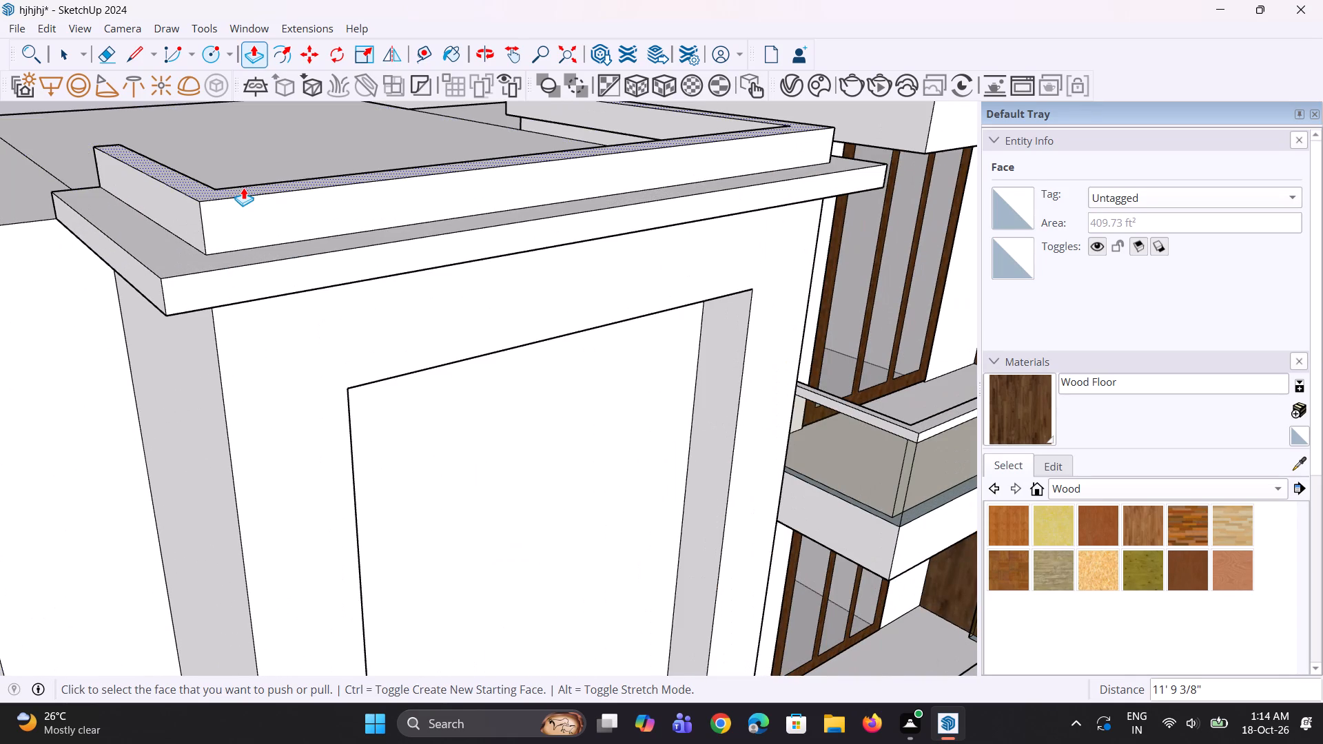
pyautogui.click(243, 192)
pyautogui.click(243, 203)
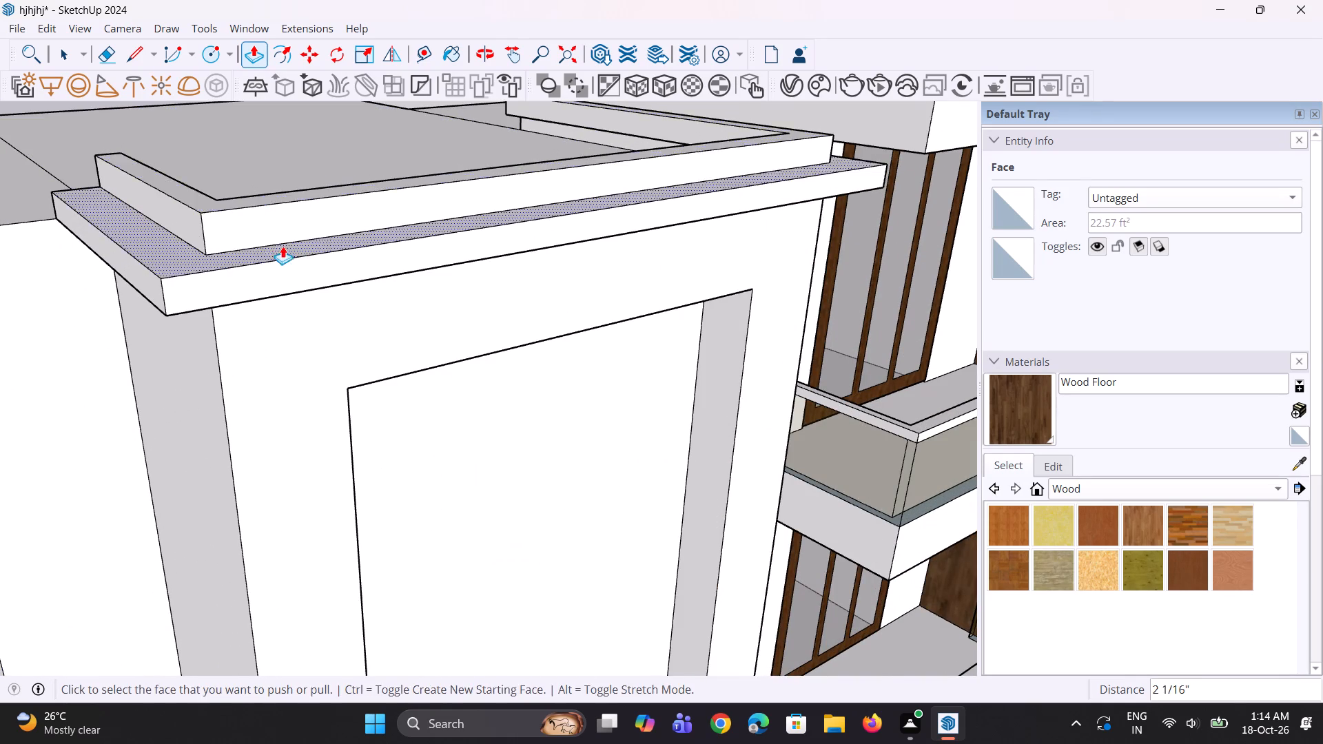
# Examine the tower's roof ledge and curb together with the whole hotel facade from the front.
pyautogui.moveTo(283, 246); pyautogui.dragTo(245, 194, button='middle')
pyautogui.scroll(-10, 240, 203)
pyautogui.moveTo(283, 280); pyautogui.dragTo(212, 239, button='middle')
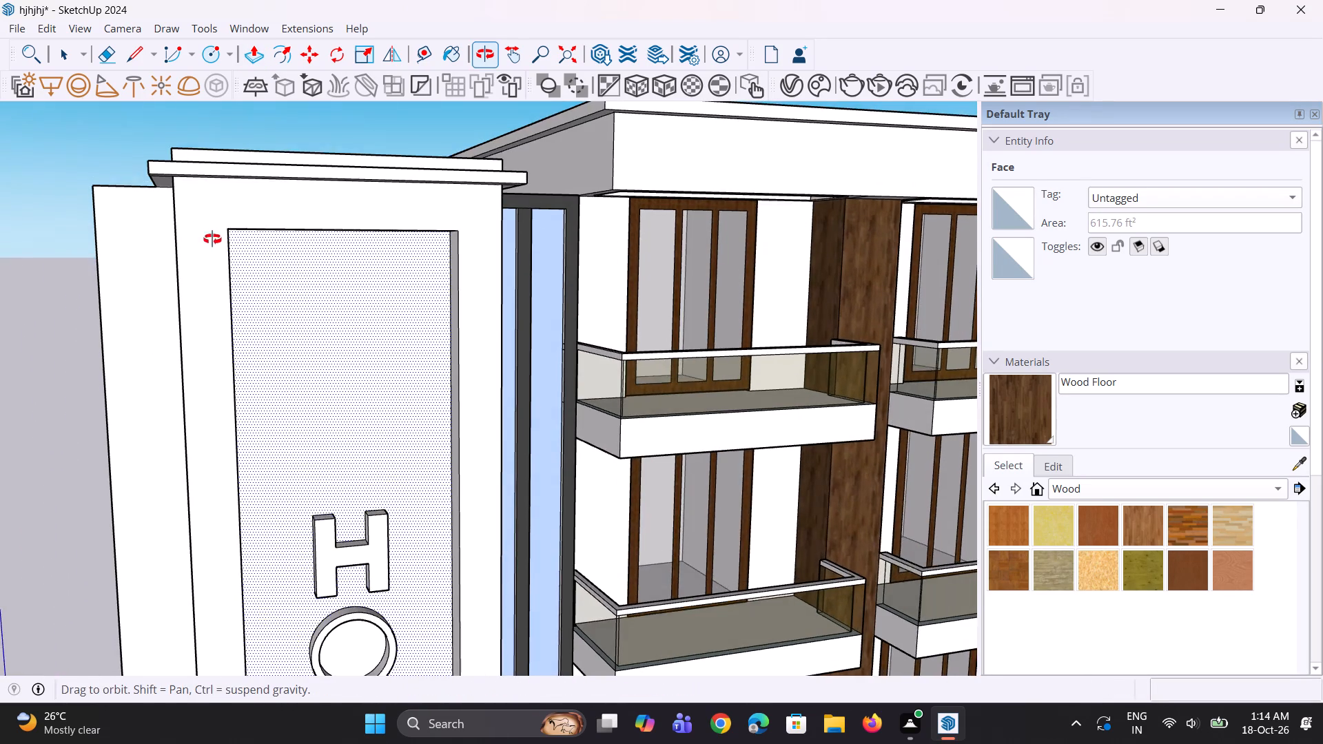
pyautogui.moveTo(212, 239); pyautogui.dragTo(212, 240, button='middle')
pyautogui.scroll(-8, 214, 248)
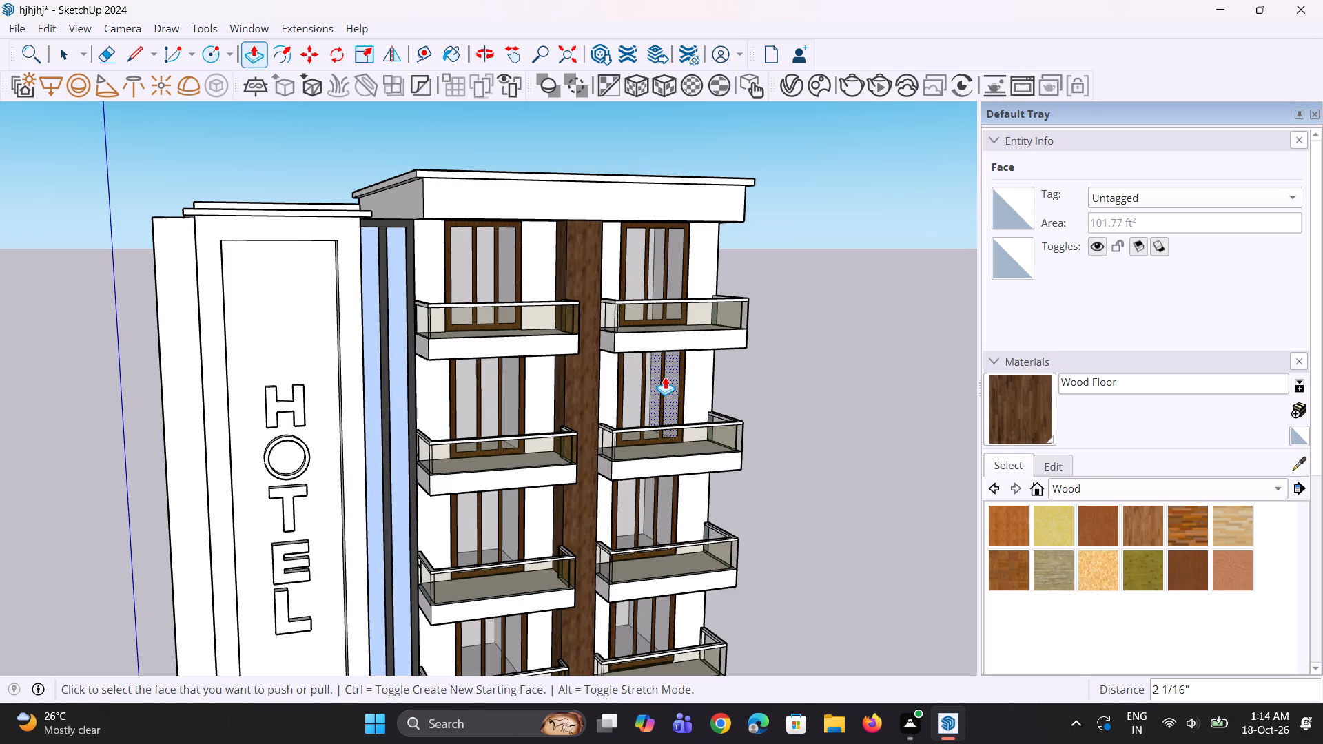
pyautogui.scroll(-9, 233, 146)
pyautogui.scroll(1, 291, 256)
pyautogui.moveTo(294, 277); pyautogui.dragTo(290, 302, button='middle')
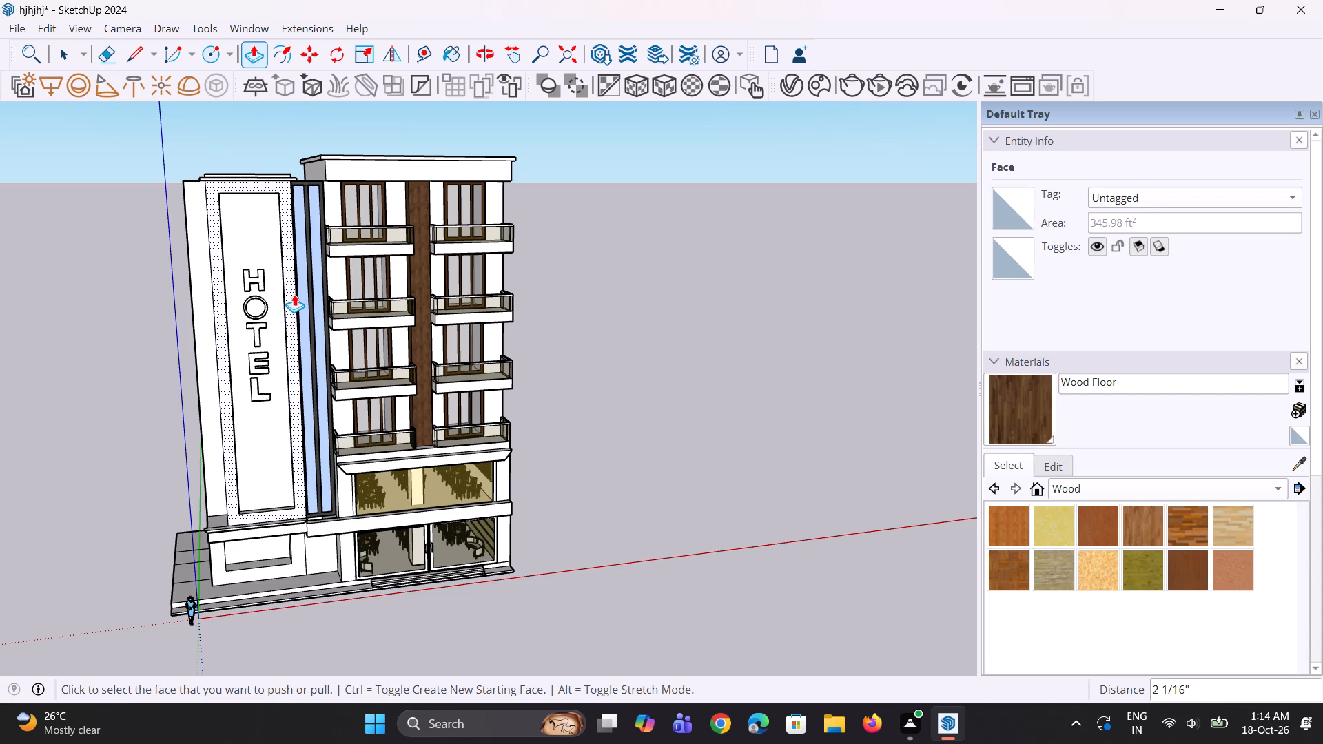
pyautogui.scroll(-7, 345, 292)
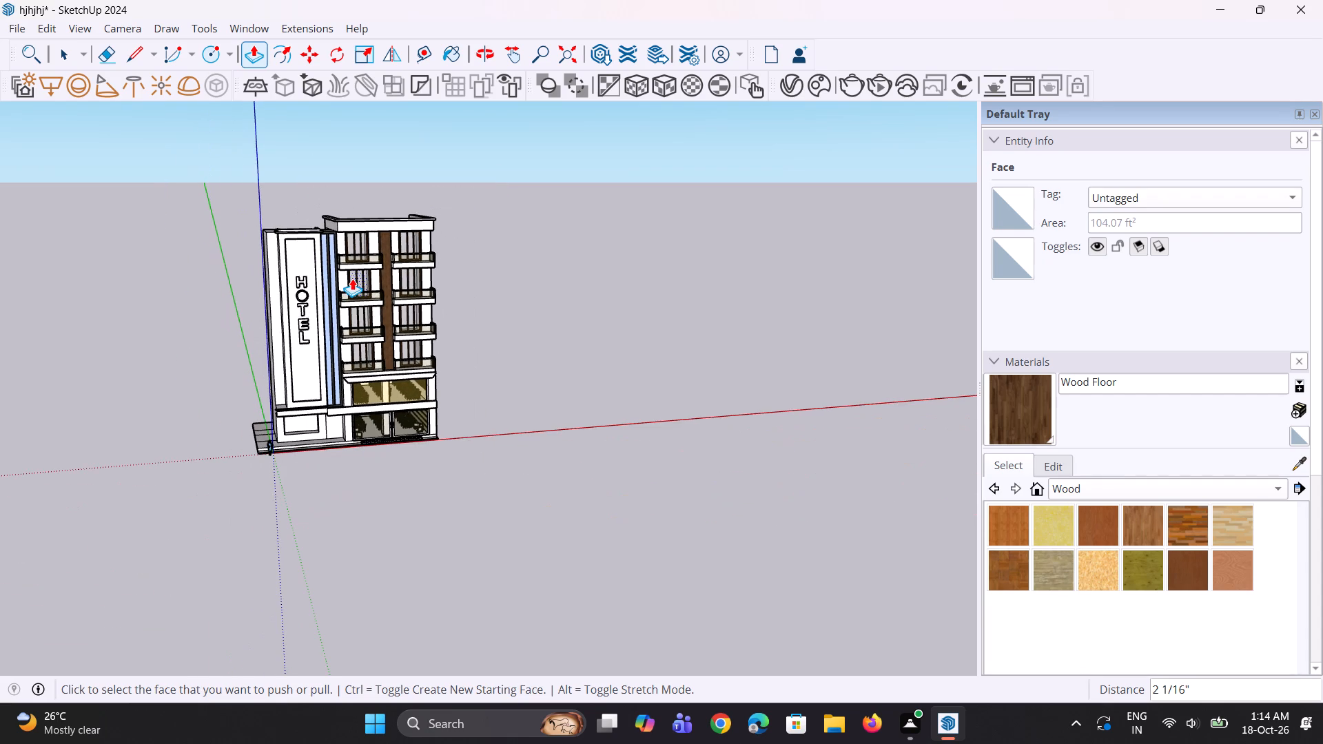
pyautogui.scroll(-16, 352, 278)
pyautogui.scroll(1, 353, 280)
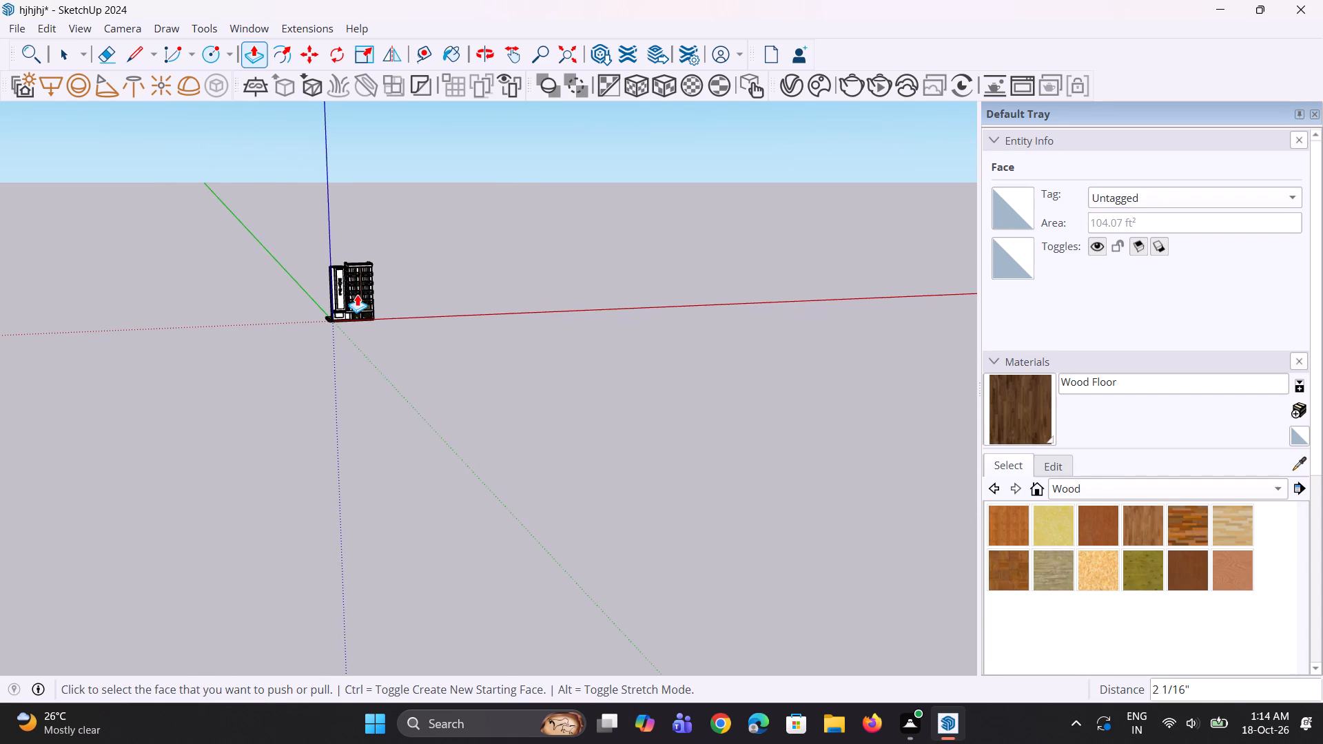
pyautogui.moveTo(362, 318); pyautogui.dragTo(365, 333, button='middle')
pyautogui.scroll(19, 339, 220)
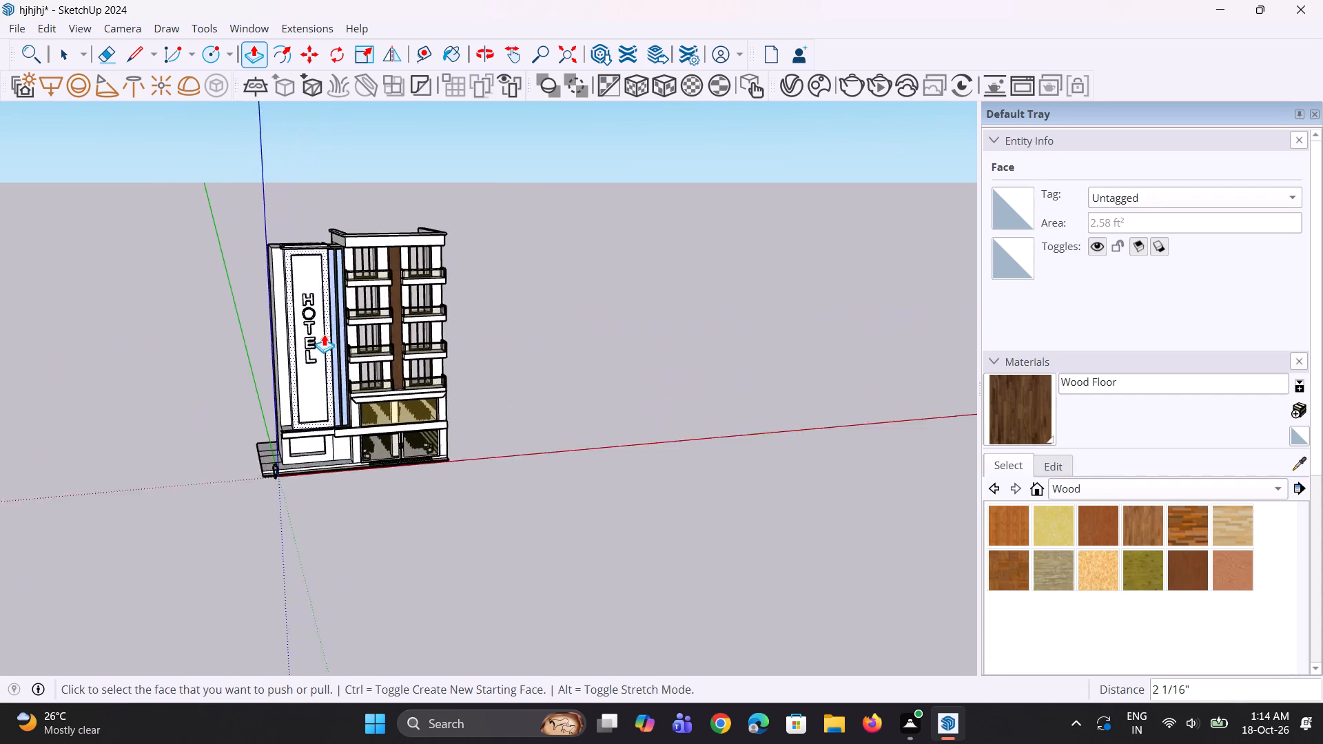
# Copy the recessed rectangular face at the HOTEL tower's base about 26' 1 3/8" away to the free space beside the building.
pyautogui.scroll(1, 324, 334)
pyautogui.scroll(4, 304, 526)
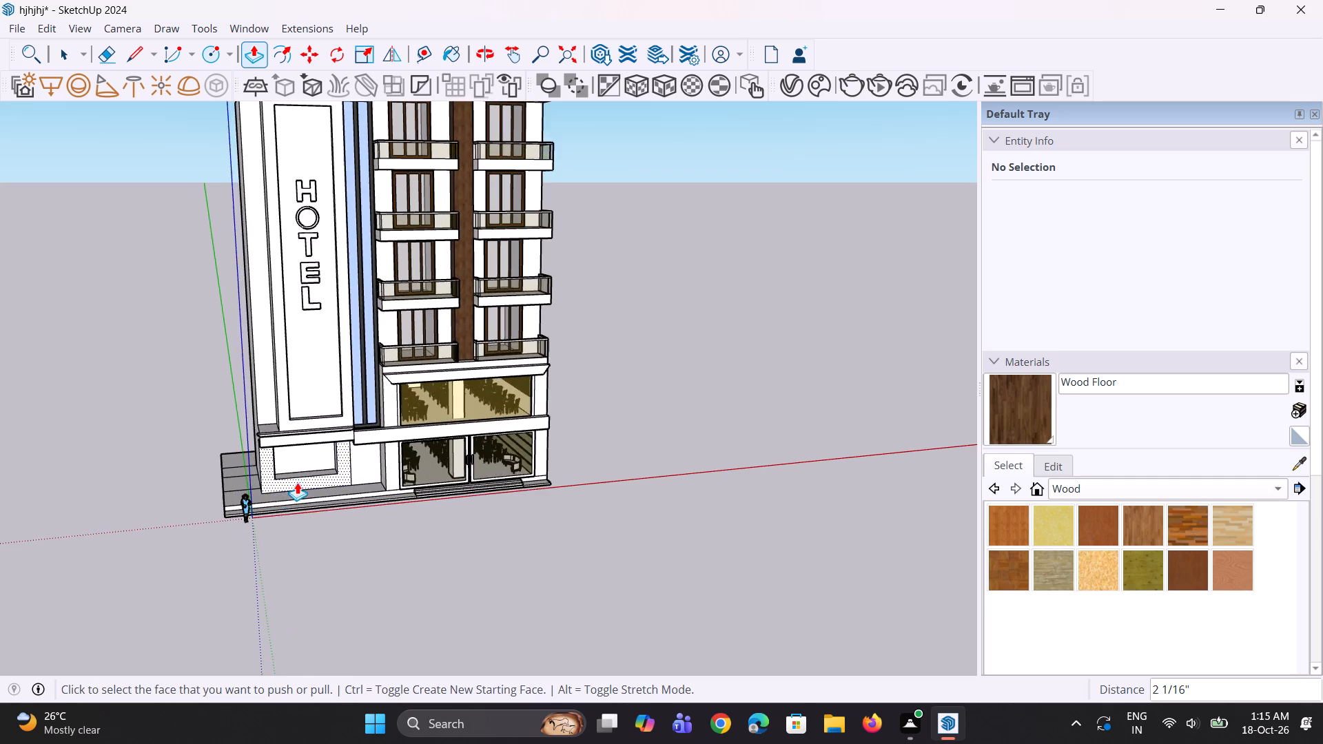
pyautogui.scroll(3, 298, 478)
pyautogui.press('space')
pyautogui.click(305, 437)
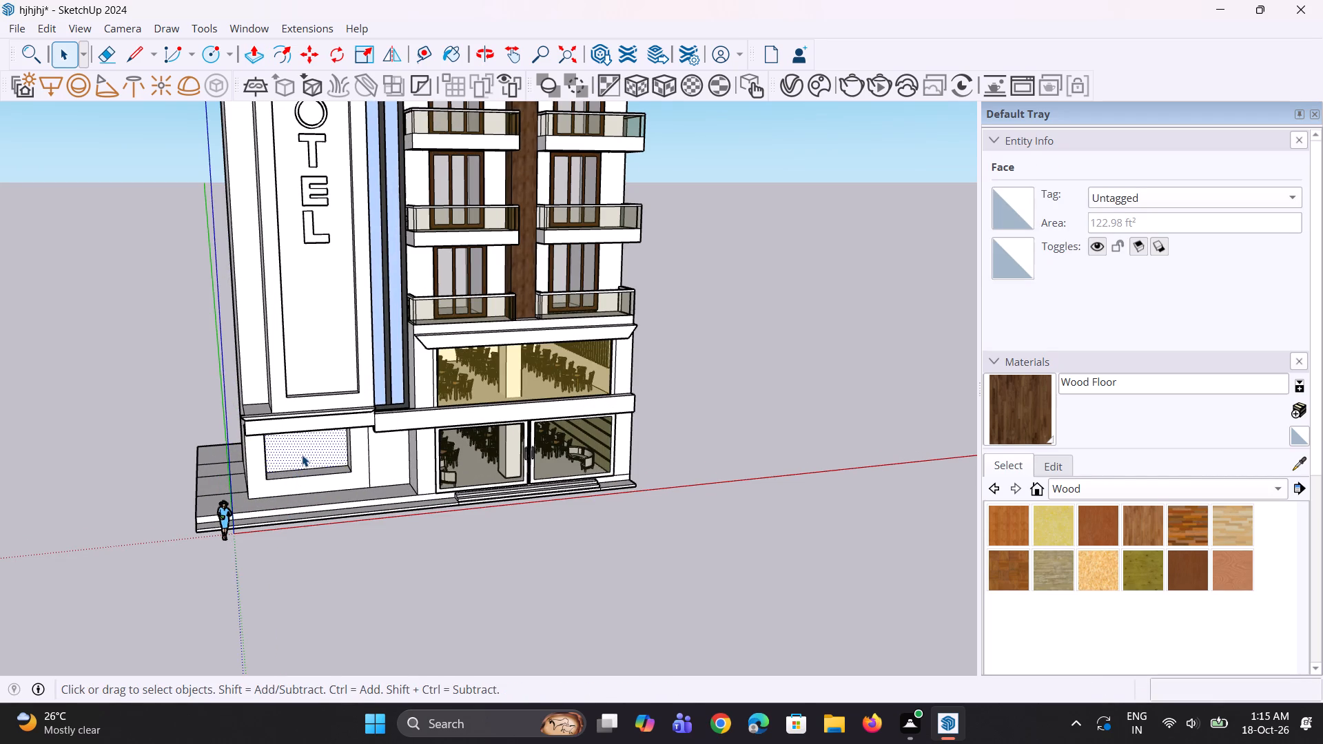
pyautogui.press('m')
pyautogui.click(302, 455)
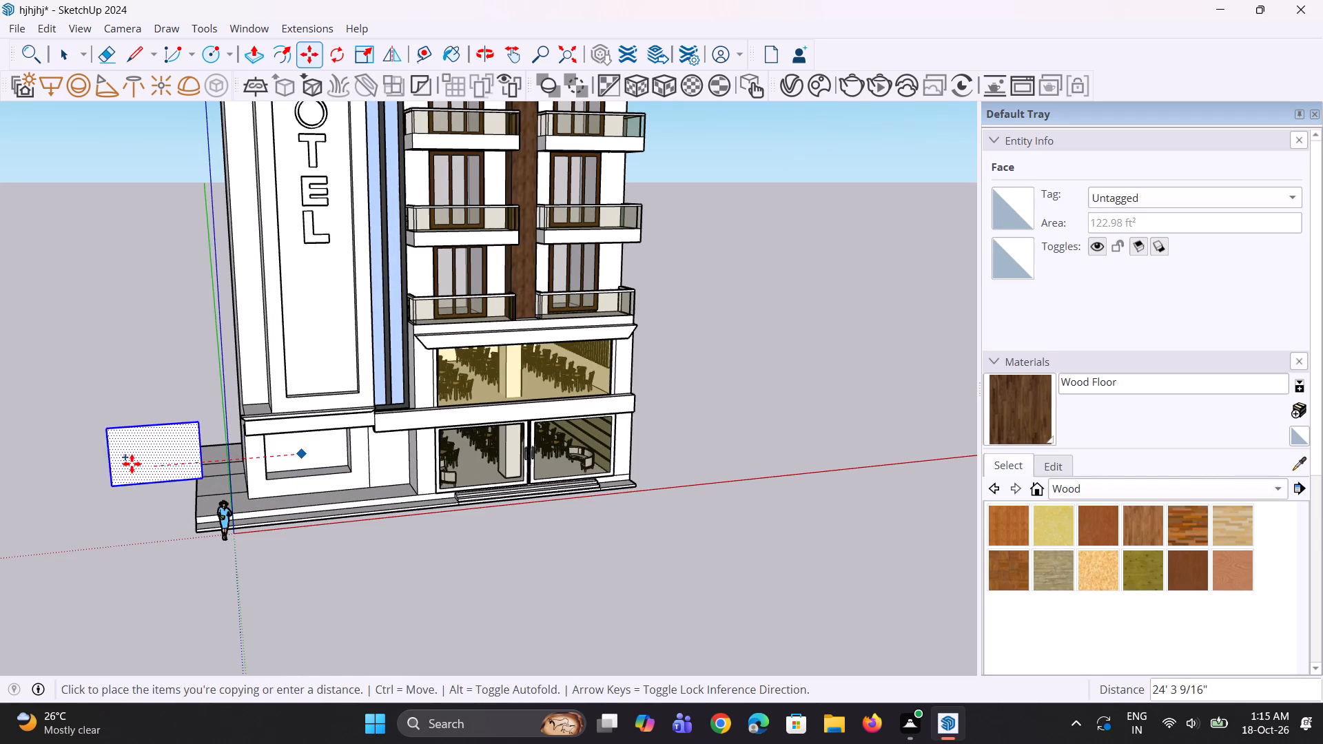
pyautogui.click(129, 464)
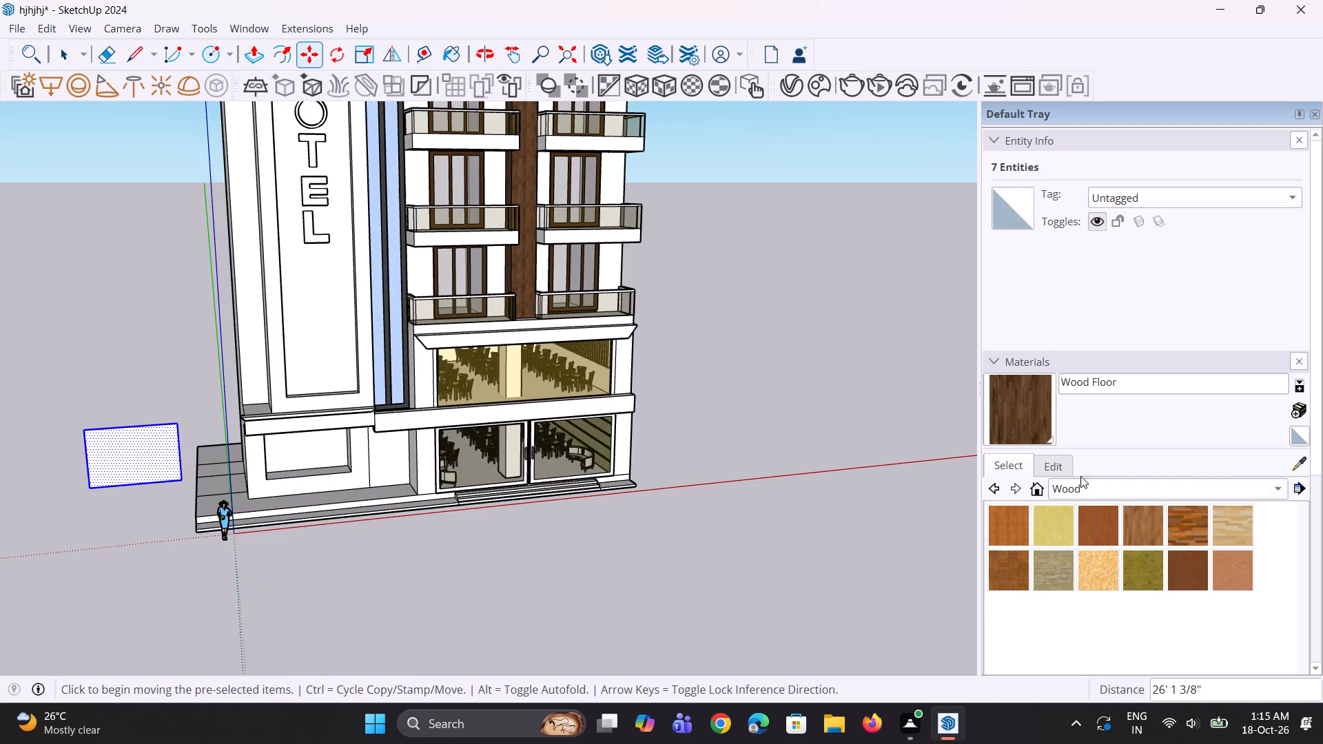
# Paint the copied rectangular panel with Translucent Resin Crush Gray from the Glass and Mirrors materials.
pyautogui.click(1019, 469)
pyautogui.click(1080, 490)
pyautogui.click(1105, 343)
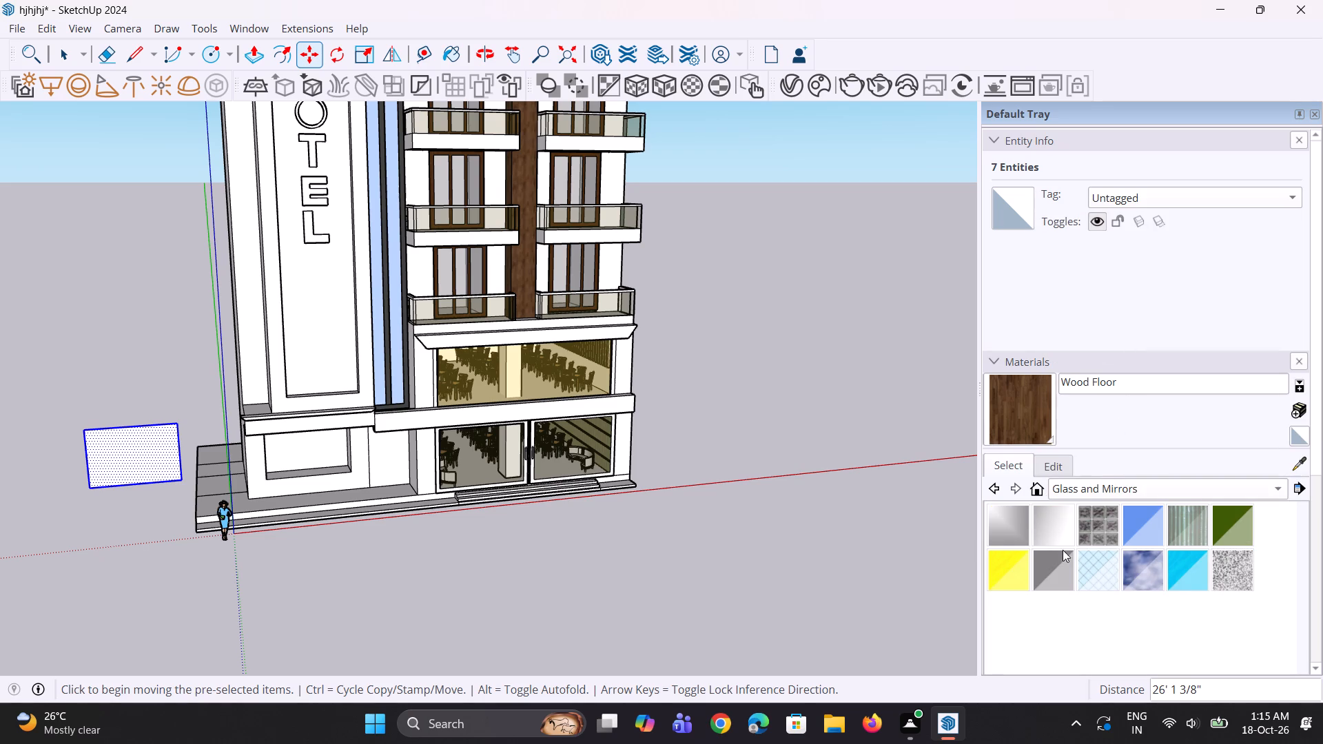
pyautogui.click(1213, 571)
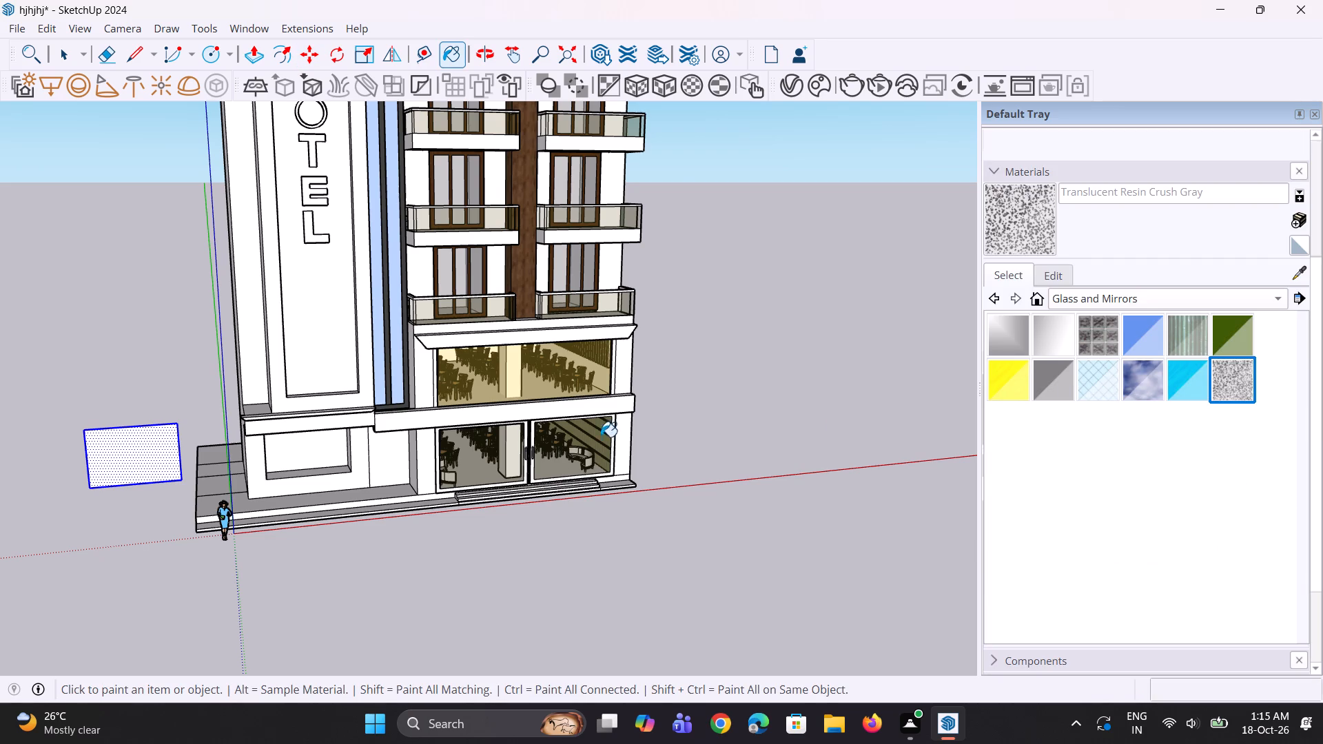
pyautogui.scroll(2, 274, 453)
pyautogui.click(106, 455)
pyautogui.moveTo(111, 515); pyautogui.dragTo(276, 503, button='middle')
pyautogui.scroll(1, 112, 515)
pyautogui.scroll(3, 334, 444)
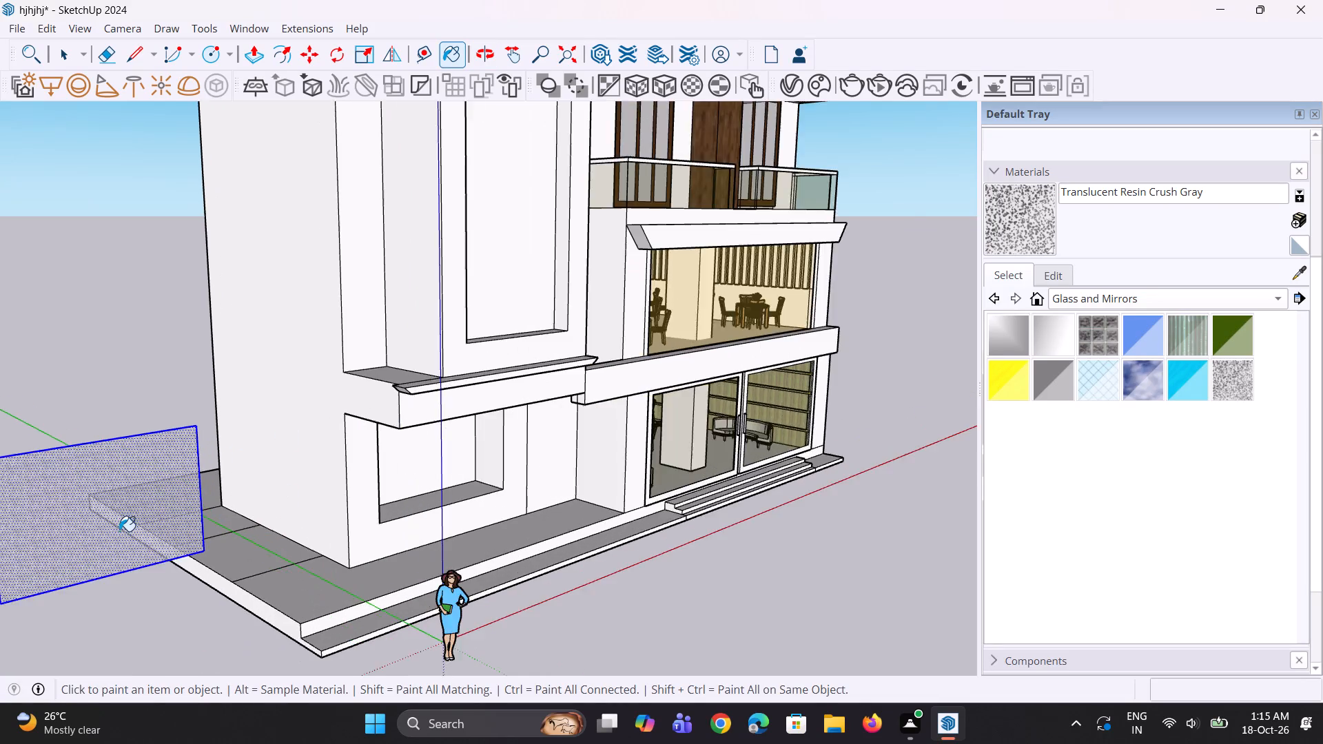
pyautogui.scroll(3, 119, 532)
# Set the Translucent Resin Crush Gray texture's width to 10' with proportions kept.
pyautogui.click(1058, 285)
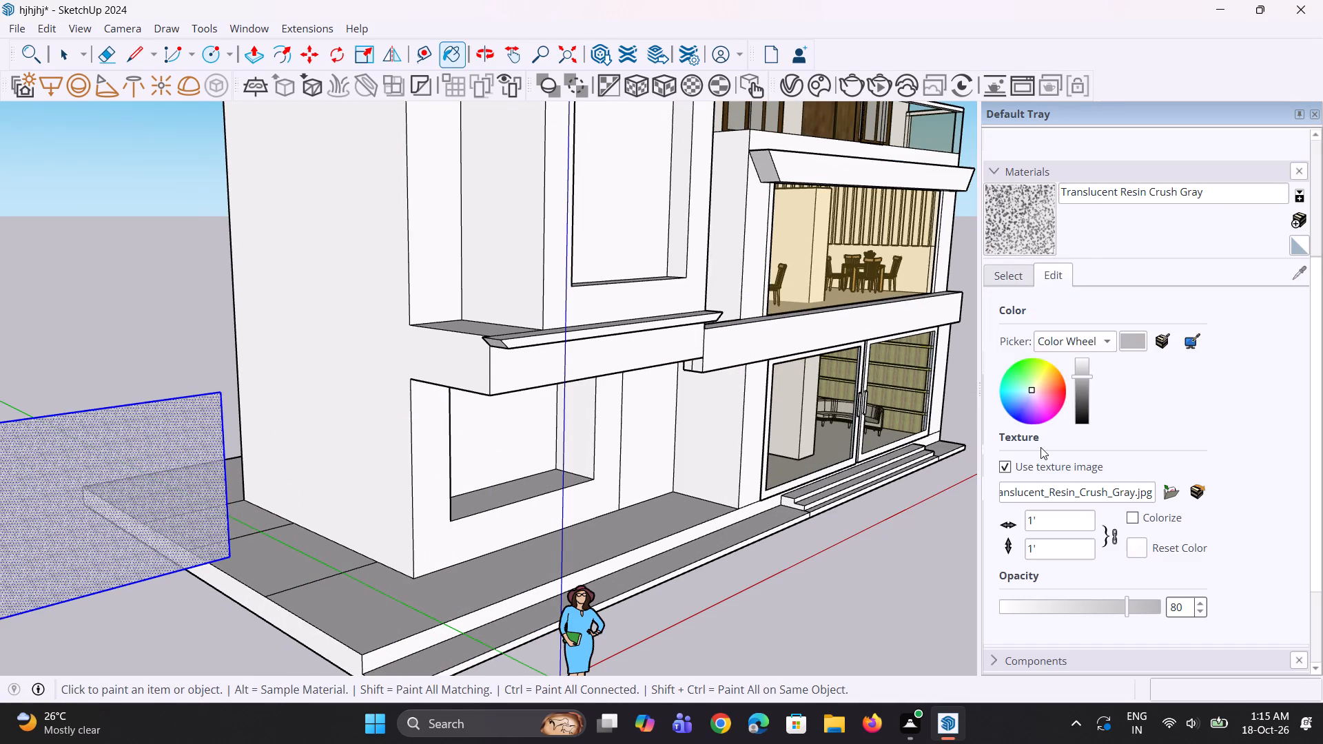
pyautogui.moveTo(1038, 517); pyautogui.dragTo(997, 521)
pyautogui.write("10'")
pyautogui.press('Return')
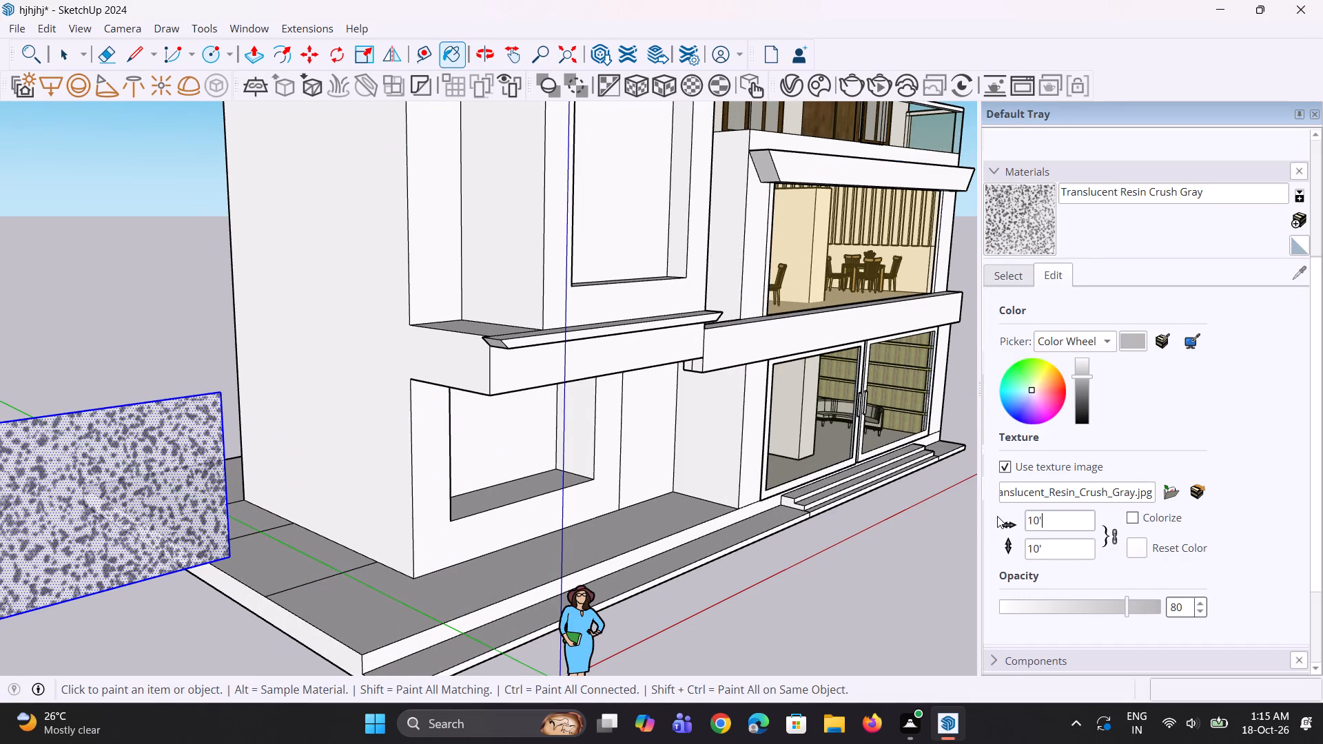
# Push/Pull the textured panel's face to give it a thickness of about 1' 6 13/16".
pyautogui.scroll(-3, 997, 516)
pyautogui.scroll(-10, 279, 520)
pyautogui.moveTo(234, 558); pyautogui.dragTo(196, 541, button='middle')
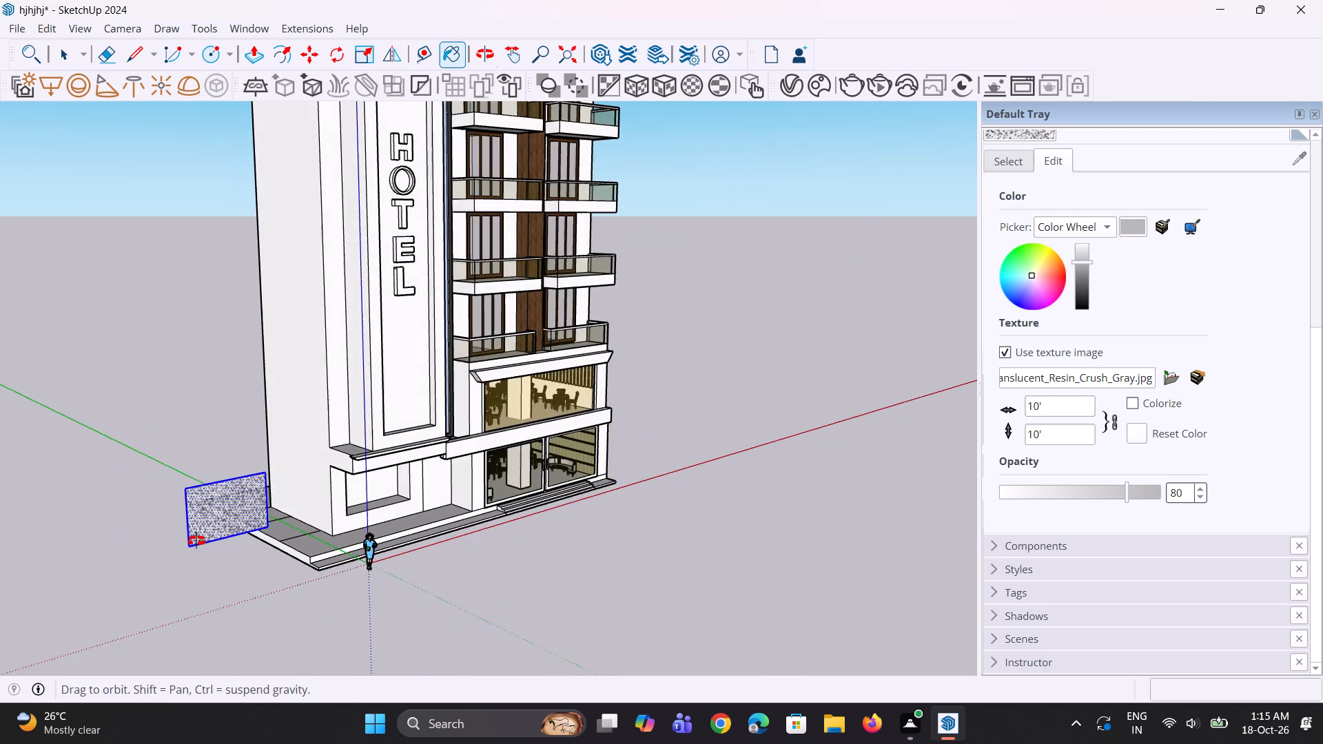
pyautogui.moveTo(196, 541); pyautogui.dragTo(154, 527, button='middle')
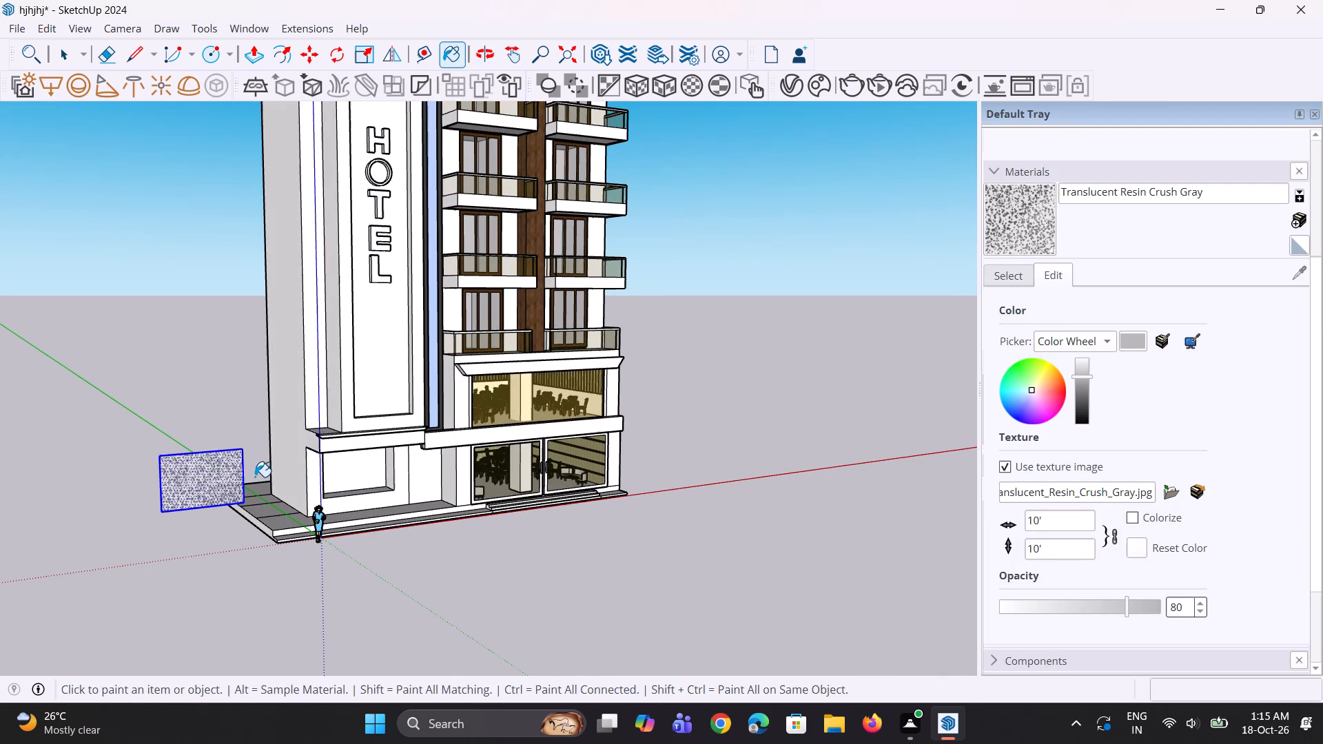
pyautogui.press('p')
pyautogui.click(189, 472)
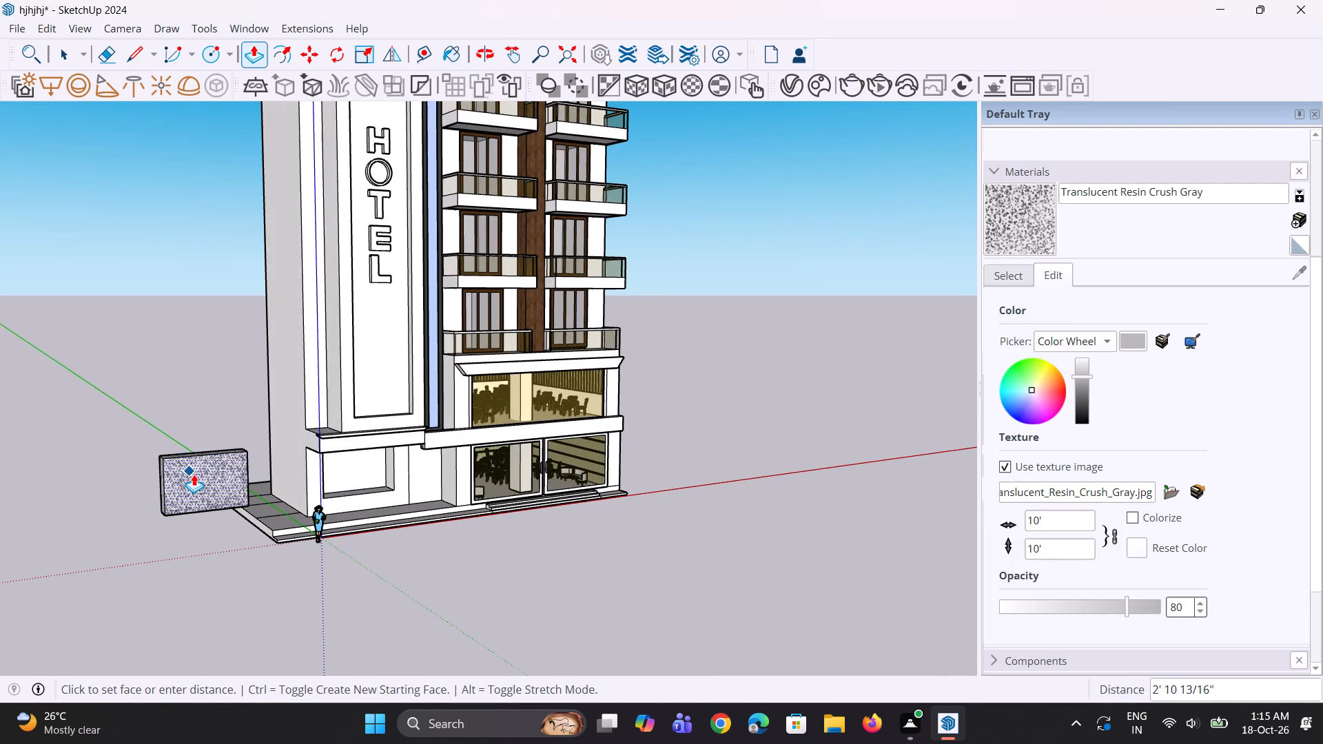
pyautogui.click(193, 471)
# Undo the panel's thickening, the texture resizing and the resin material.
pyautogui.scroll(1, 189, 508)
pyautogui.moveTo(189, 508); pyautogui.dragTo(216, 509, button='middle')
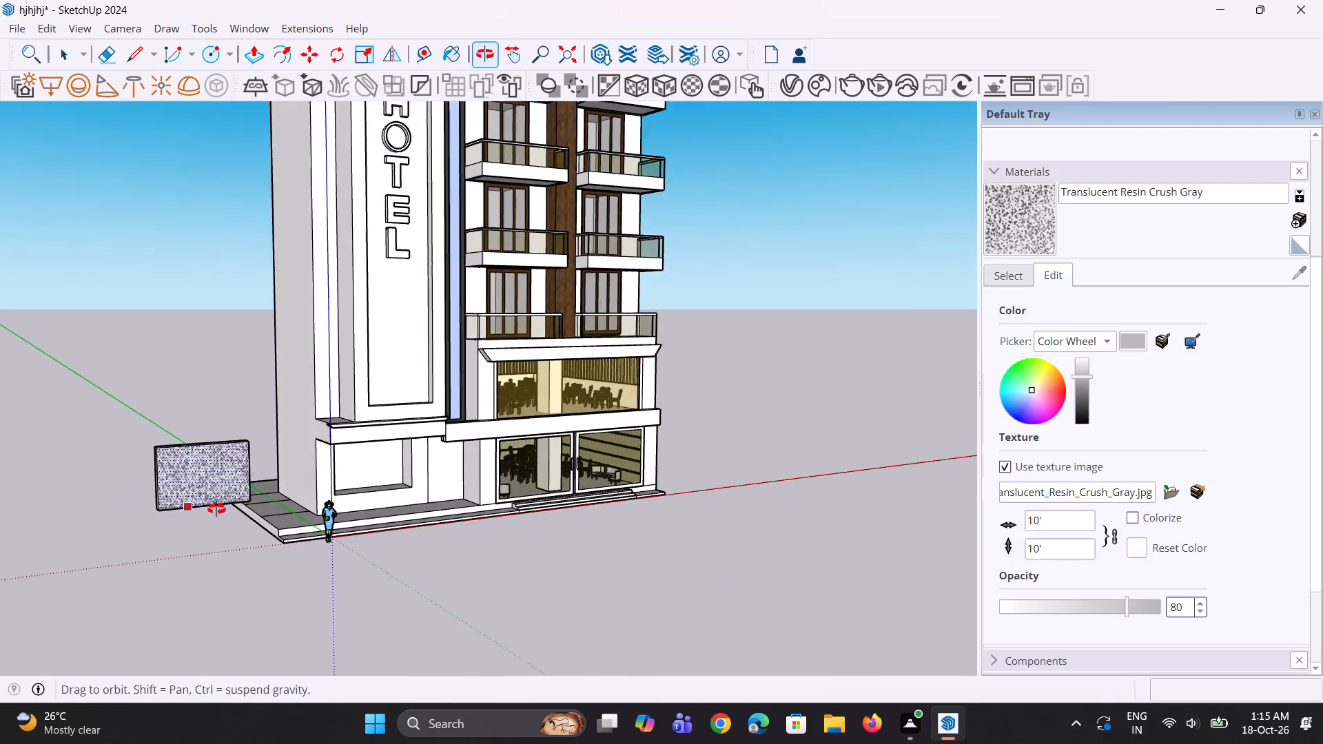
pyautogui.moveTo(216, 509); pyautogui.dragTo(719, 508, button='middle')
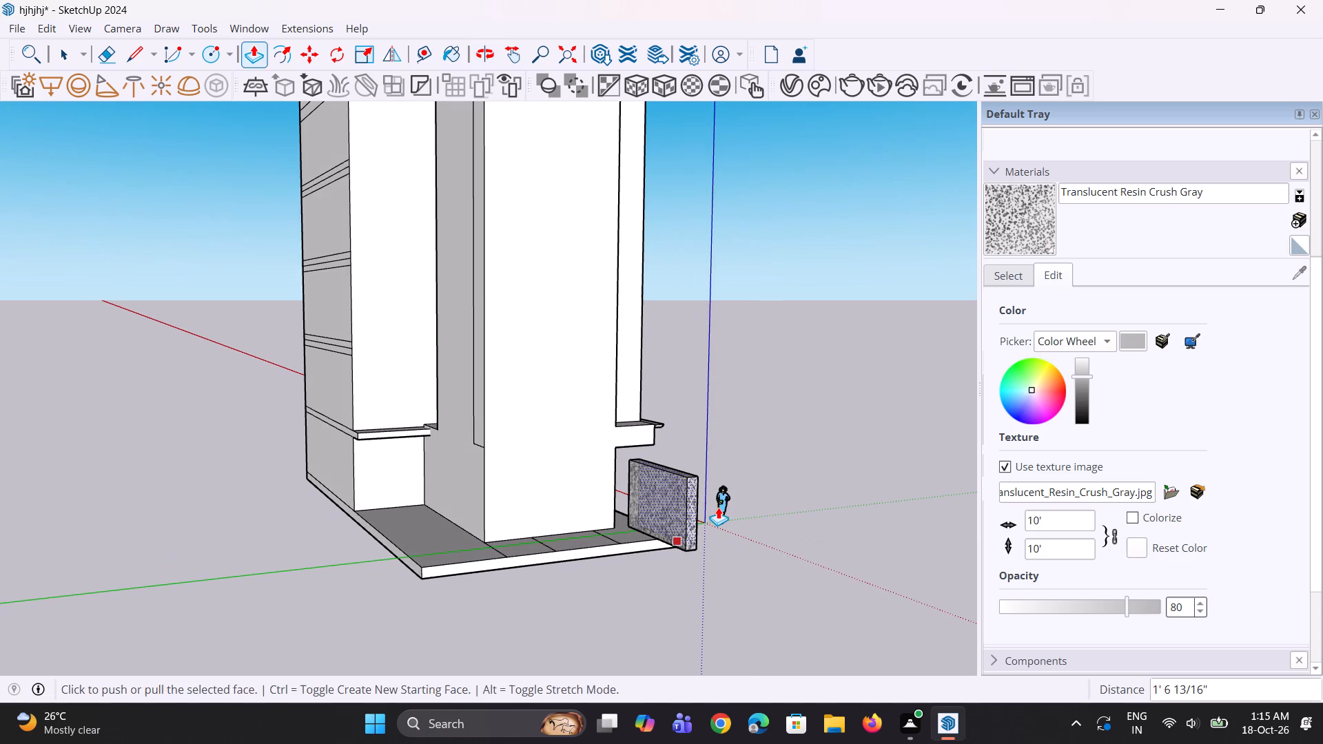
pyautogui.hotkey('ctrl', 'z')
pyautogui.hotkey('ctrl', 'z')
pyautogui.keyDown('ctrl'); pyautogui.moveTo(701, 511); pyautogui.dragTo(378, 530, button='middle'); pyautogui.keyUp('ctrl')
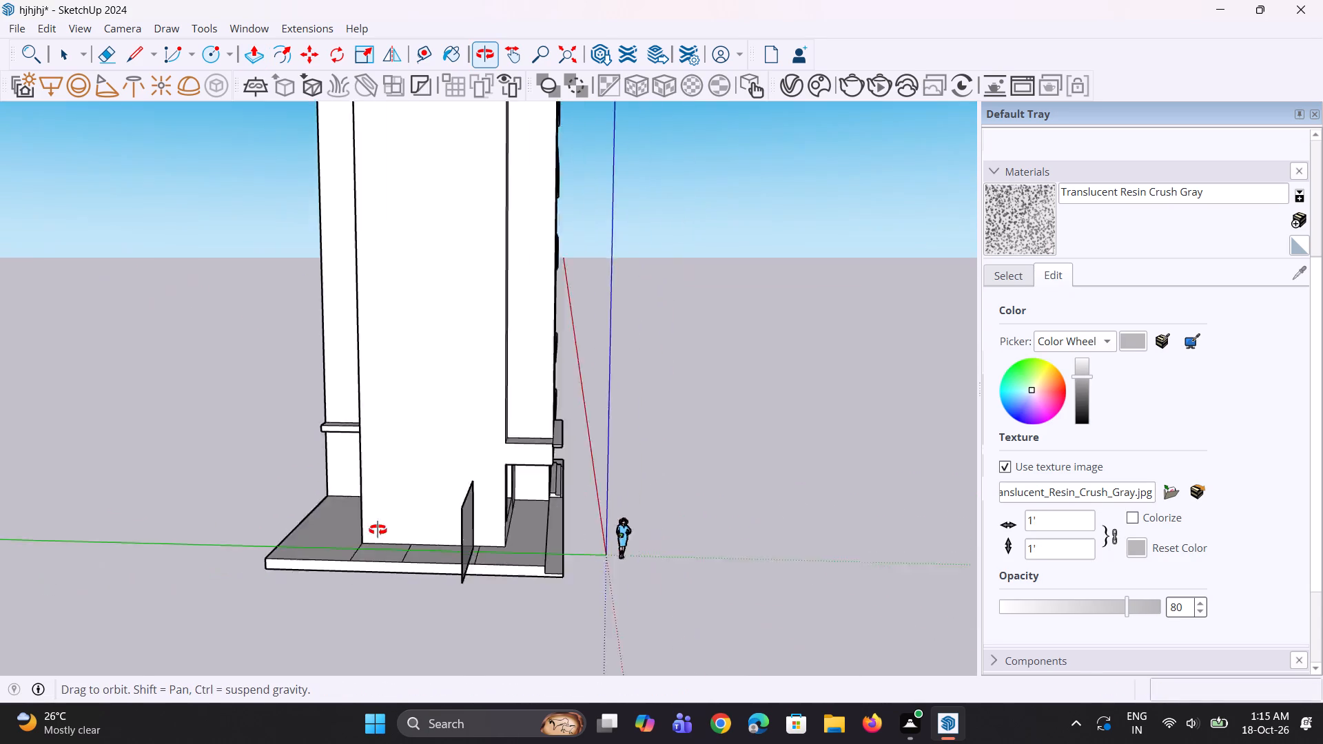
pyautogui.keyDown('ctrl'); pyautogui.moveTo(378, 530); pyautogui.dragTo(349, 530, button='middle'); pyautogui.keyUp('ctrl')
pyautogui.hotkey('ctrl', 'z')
# Push/Pull the plain copied panel to a thickness of 3".
pyautogui.click(305, 508)
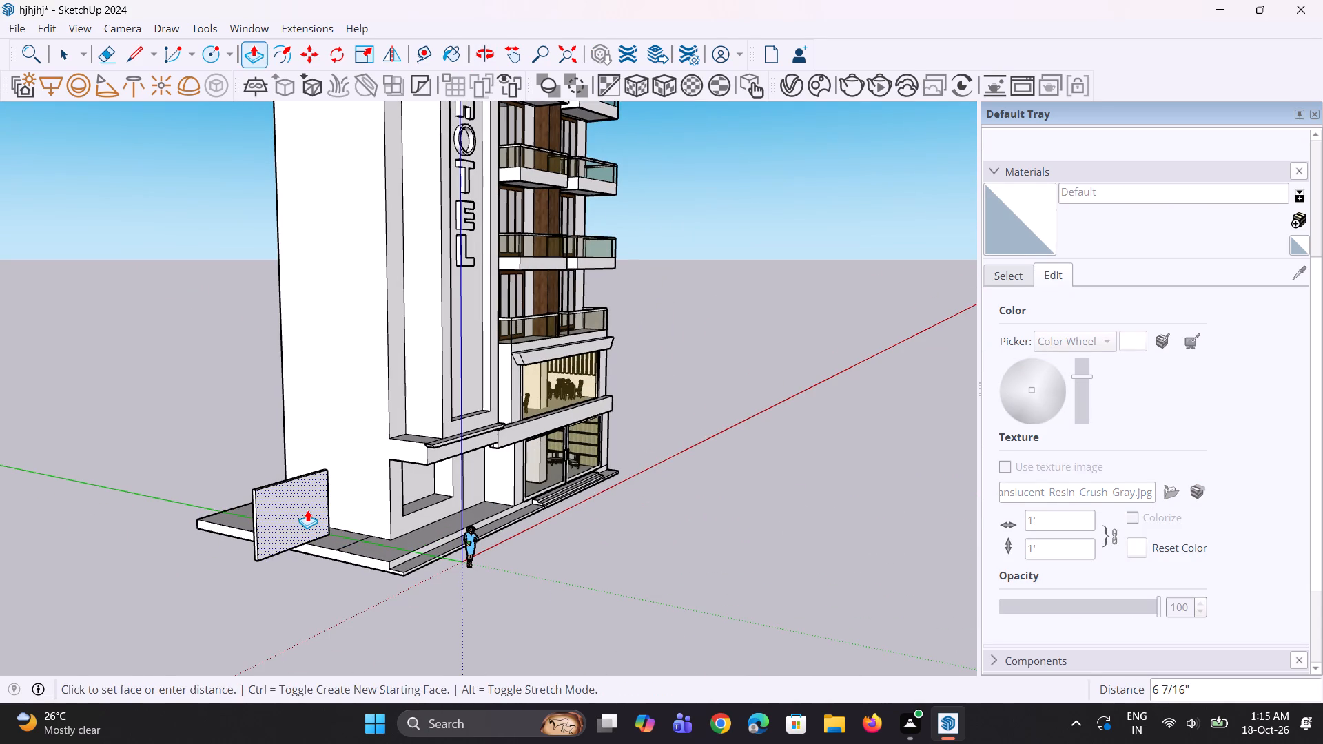
pyautogui.write('3"')
pyautogui.press('Return')
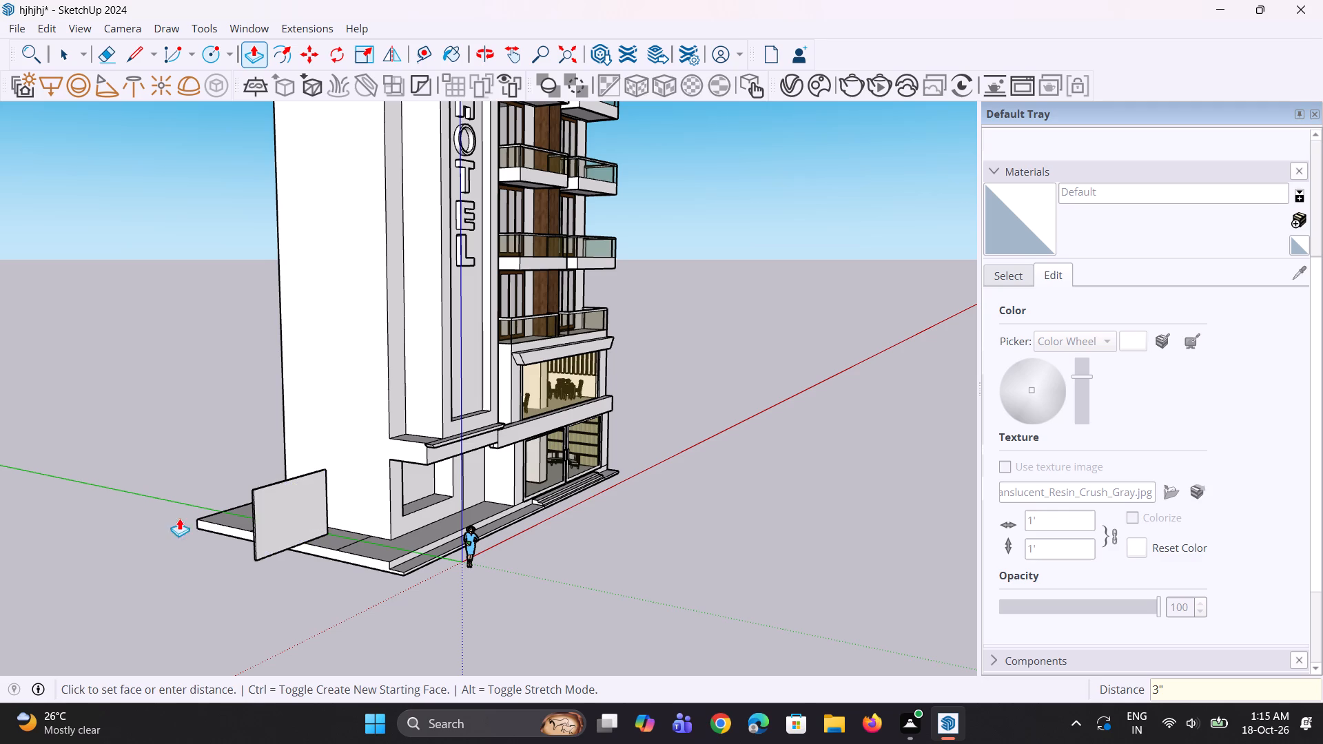
pyautogui.moveTo(189, 528); pyautogui.dragTo(198, 535, button='middle')
pyautogui.press('space')
pyautogui.press('space')
pyautogui.press('space')
# Paint the front face of the 3" thick panel with Translucent Glass Corrugated from the Glass and Mirrors collection.
pyautogui.click(1017, 285)
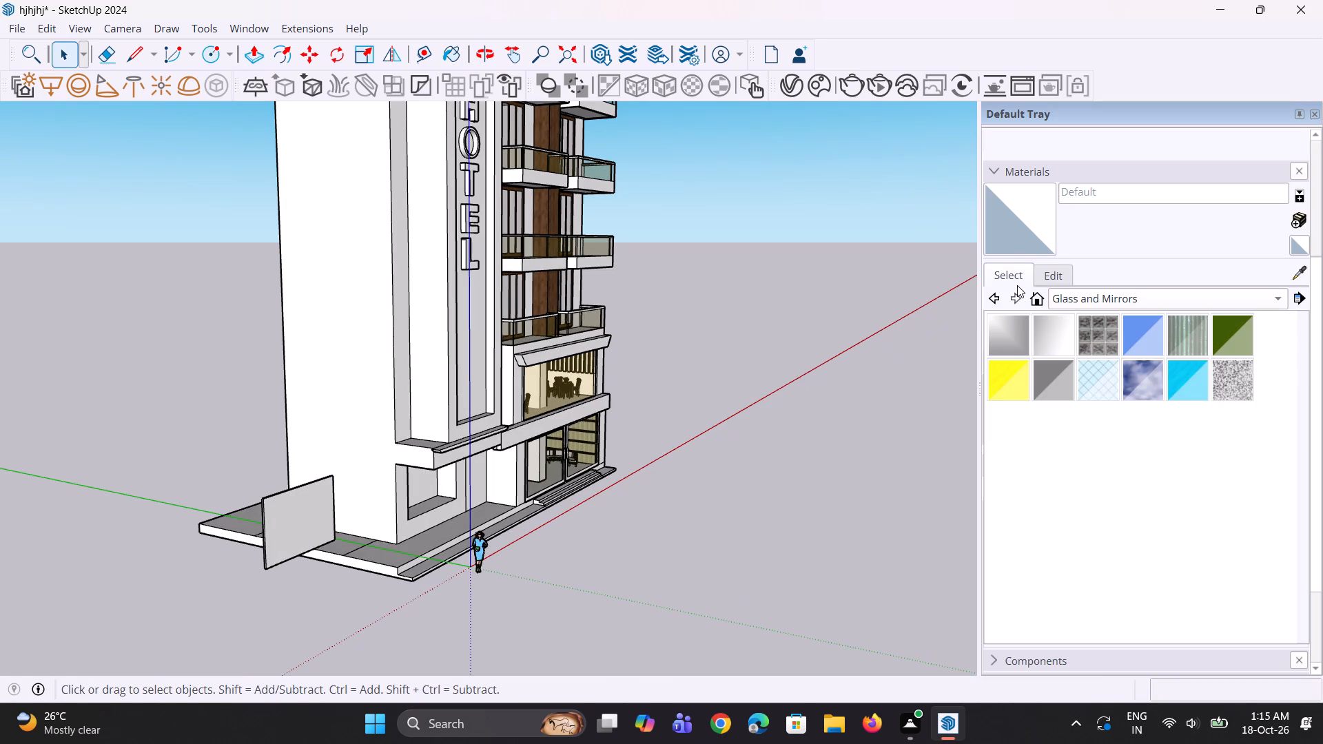
pyautogui.click(1191, 337)
pyautogui.scroll(2, 499, 546)
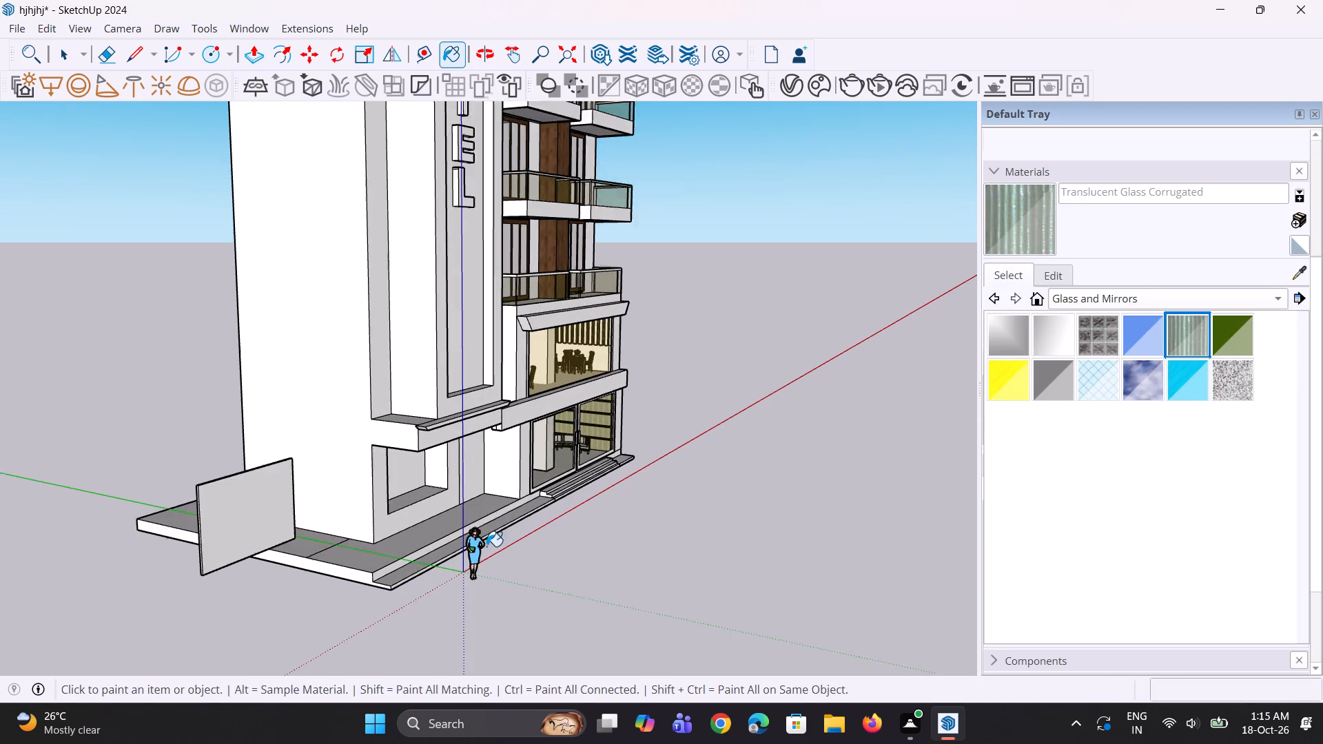
pyautogui.scroll(3, 486, 546)
pyautogui.click(199, 524)
pyautogui.moveTo(203, 586); pyautogui.dragTo(363, 570, button='middle')
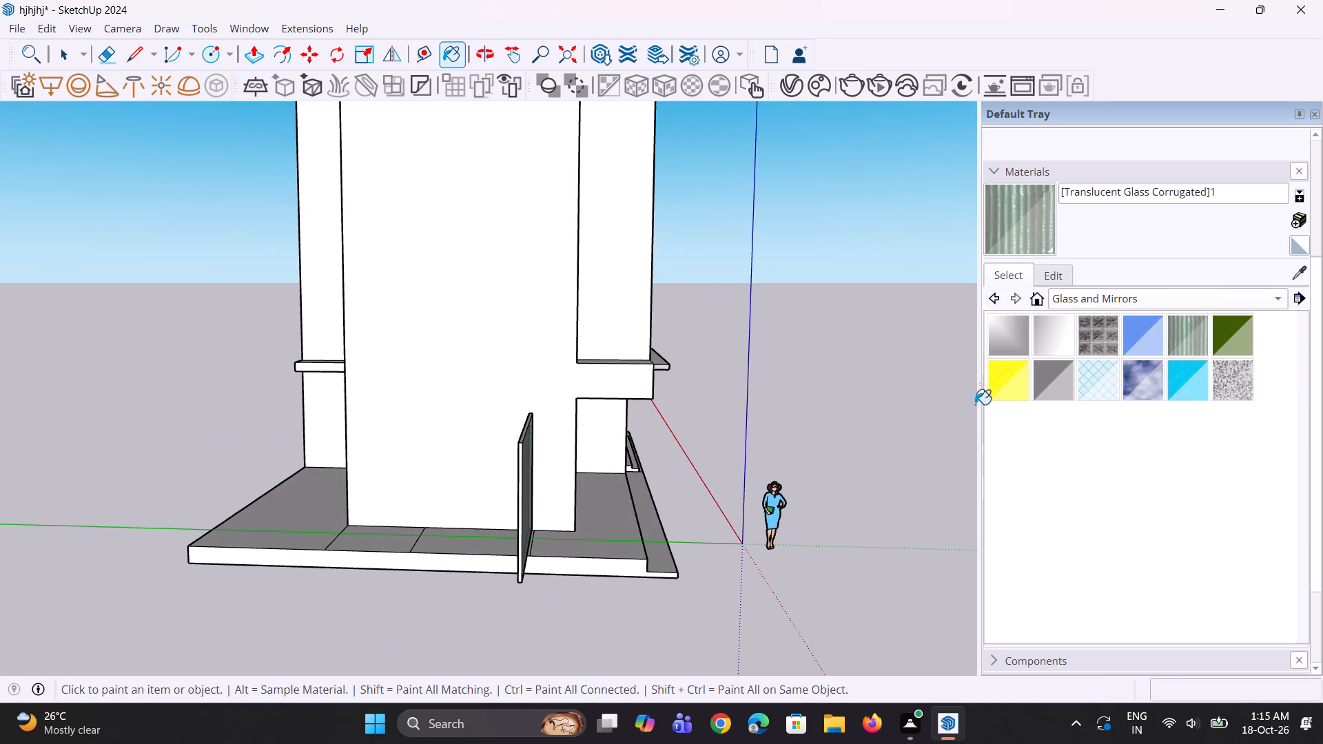
# Set the corrugated glass texture's width to 10' with proportions kept.
pyautogui.moveTo(1035, 406); pyautogui.dragTo(927, 412, button='middle')
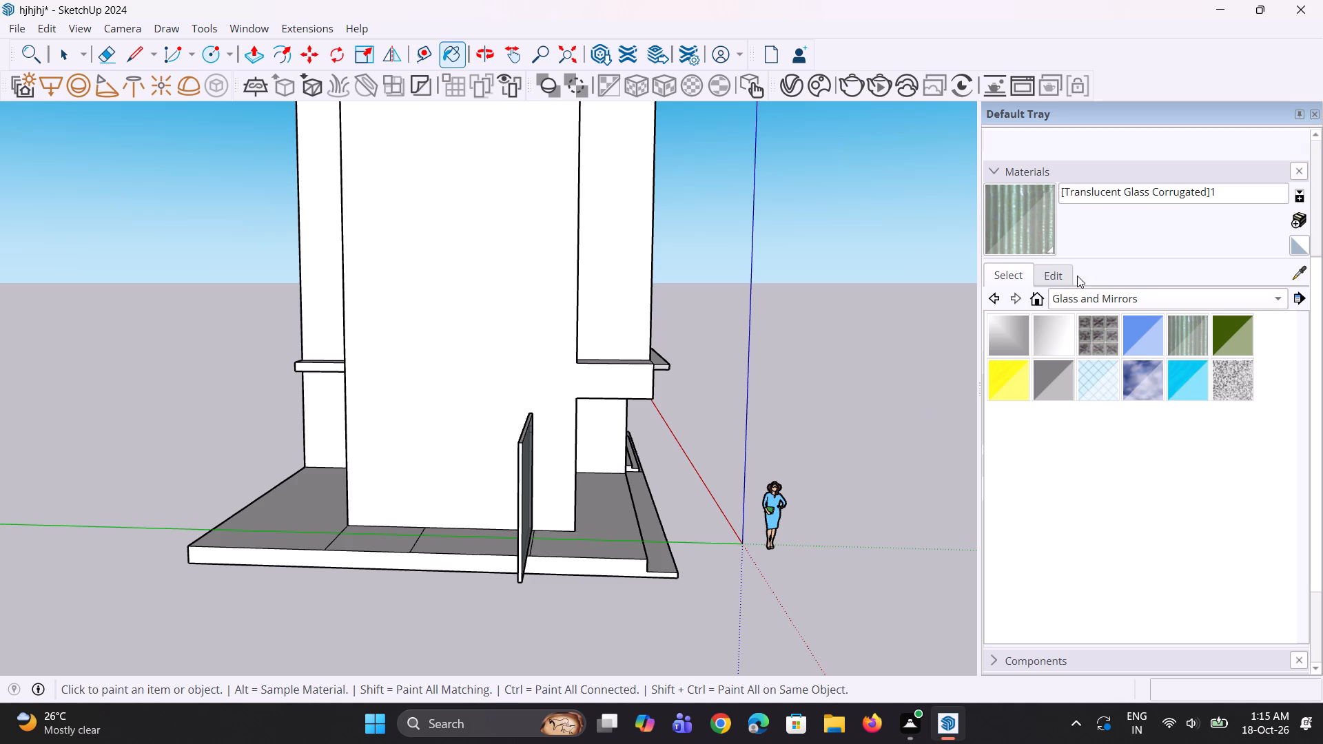
pyautogui.click(1065, 276)
pyautogui.moveTo(1045, 514); pyautogui.dragTo(1004, 524)
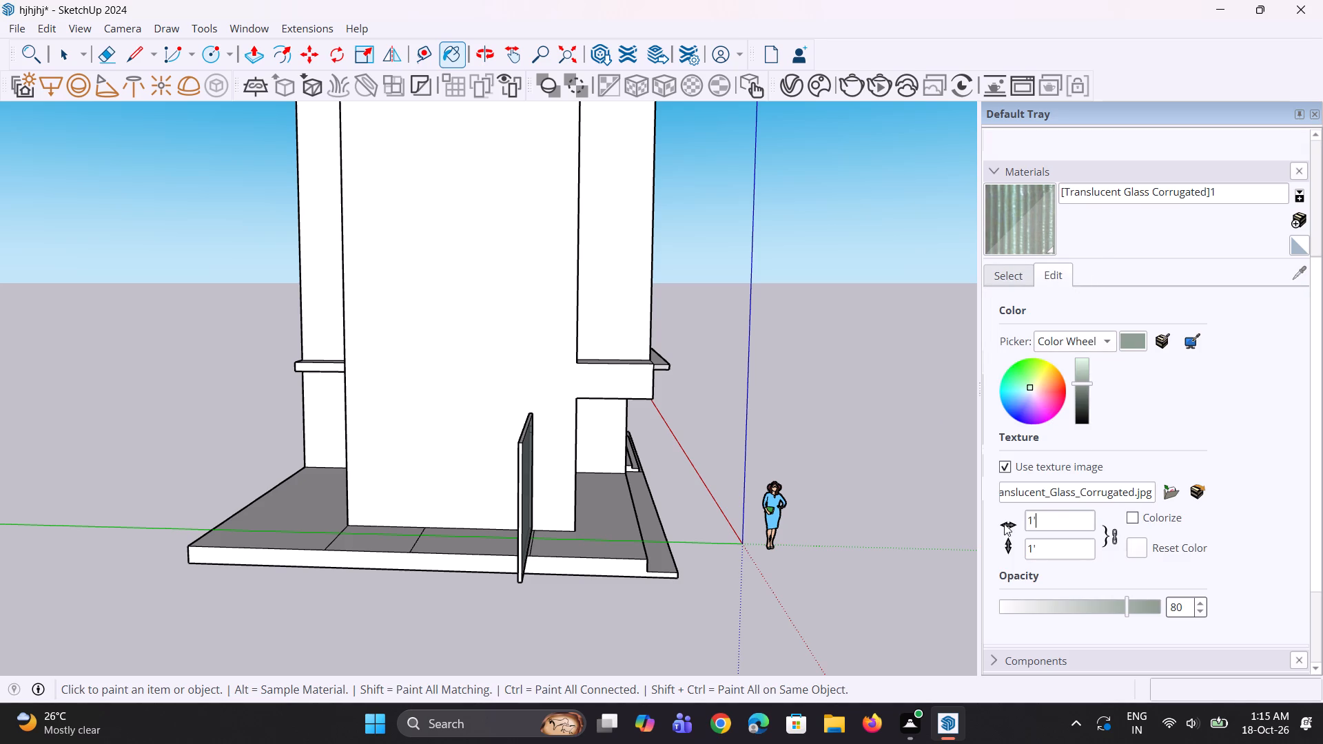
pyautogui.press('BackSpace')
pyautogui.press('BackSpace')
pyautogui.write('10')
pyautogui.press("'")
pyautogui.press('Return')
pyautogui.moveTo(1039, 546); pyautogui.dragTo(726, 570, button='middle')
pyautogui.moveTo(646, 547); pyautogui.dragTo(419, 562, button='middle')
pyautogui.scroll(-5, 504, 486)
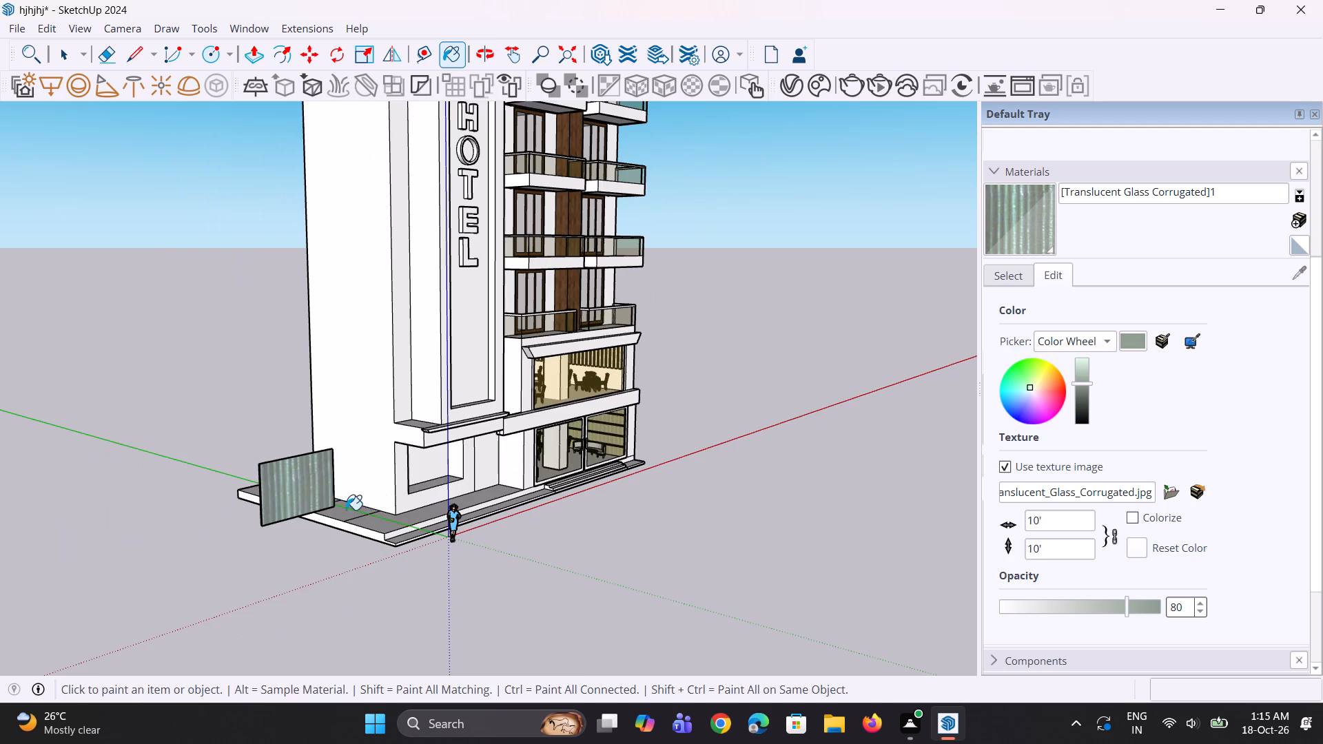
# Paint the back face of the panel with the same corrugated glass material.
pyautogui.moveTo(349, 512); pyautogui.dragTo(858, 515, button='middle')
pyautogui.scroll(1, 686, 479)
pyautogui.click(717, 494)
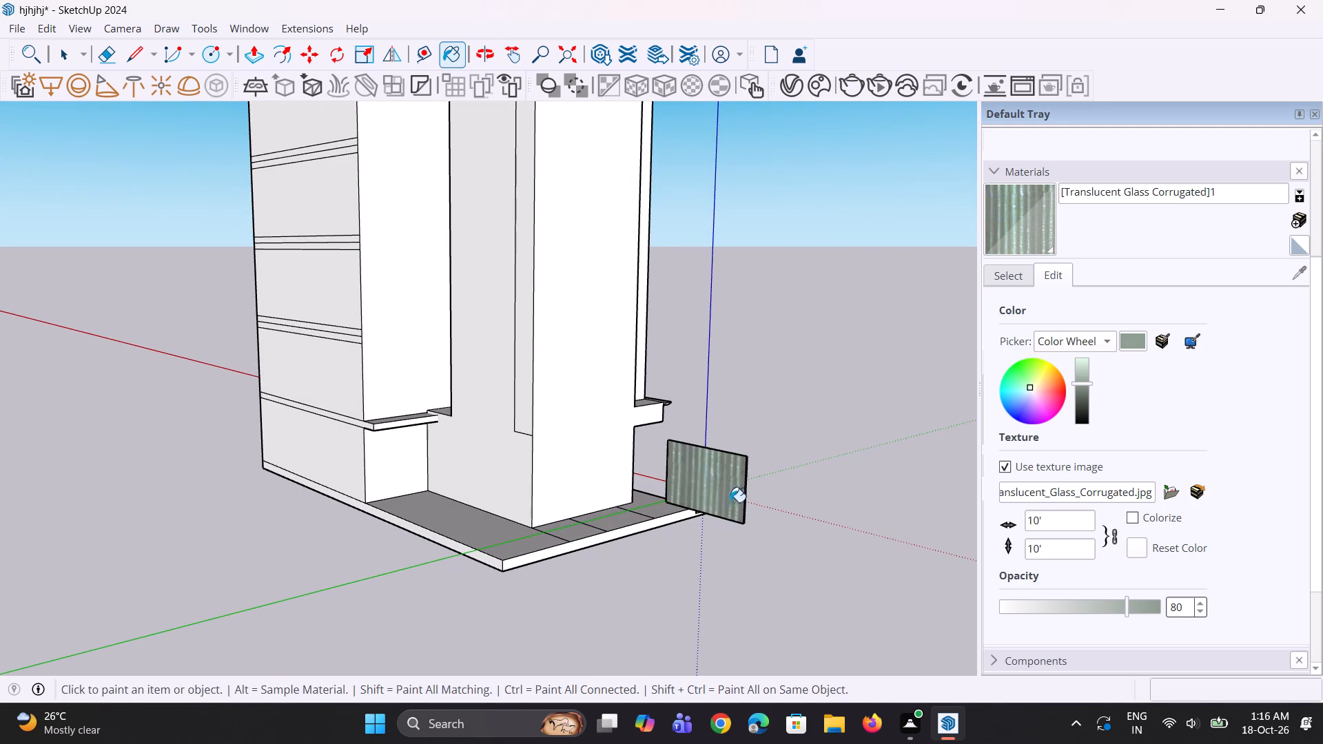
# Select the whole corrugated glass panel and make it a group.
pyautogui.moveTo(733, 505); pyautogui.dragTo(79, 439, button='middle')
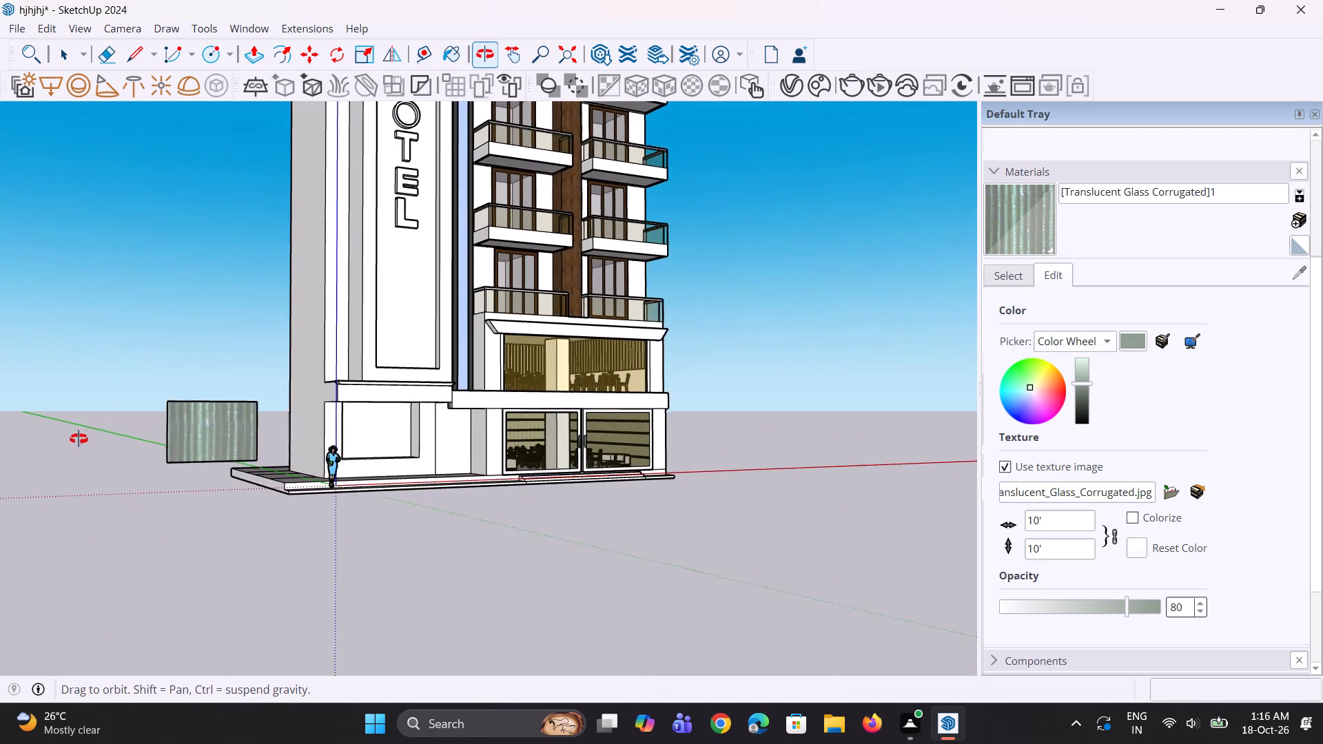
pyautogui.moveTo(79, 439); pyautogui.dragTo(25, 459, button='middle')
pyautogui.scroll(-5, 204, 444)
pyautogui.moveTo(203, 461); pyautogui.dragTo(187, 503, button='middle')
pyautogui.press('space')
pyautogui.press('space')
pyautogui.scroll(1, 200, 488)
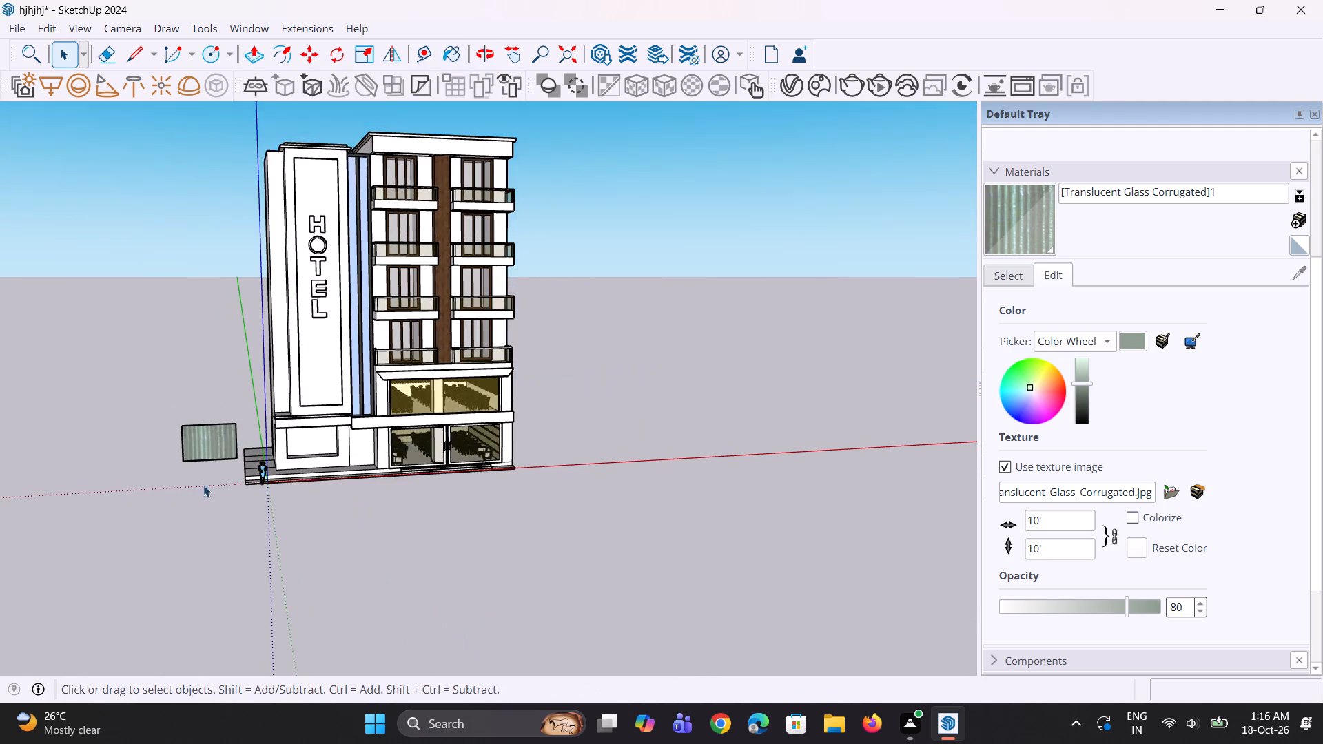
pyautogui.scroll(2, 203, 485)
pyautogui.scroll(2, 170, 433)
pyautogui.moveTo(153, 377); pyautogui.dragTo(282, 469)
pyautogui.scroll(8, 225, 430)
pyautogui.moveTo(269, 440); pyautogui.dragTo(254, 455, button='middle')
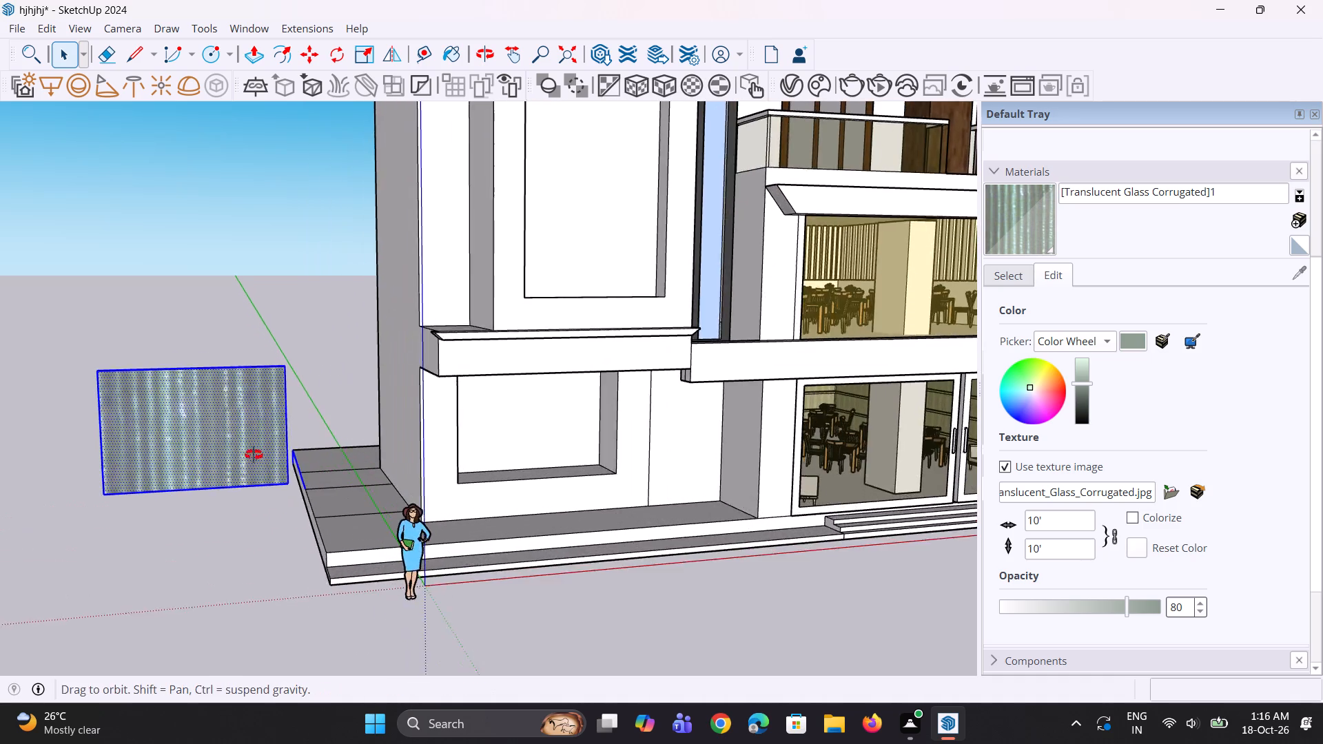
pyautogui.moveTo(254, 455); pyautogui.dragTo(227, 458, button='middle')
pyautogui.moveTo(61, 347); pyautogui.dragTo(251, 506)
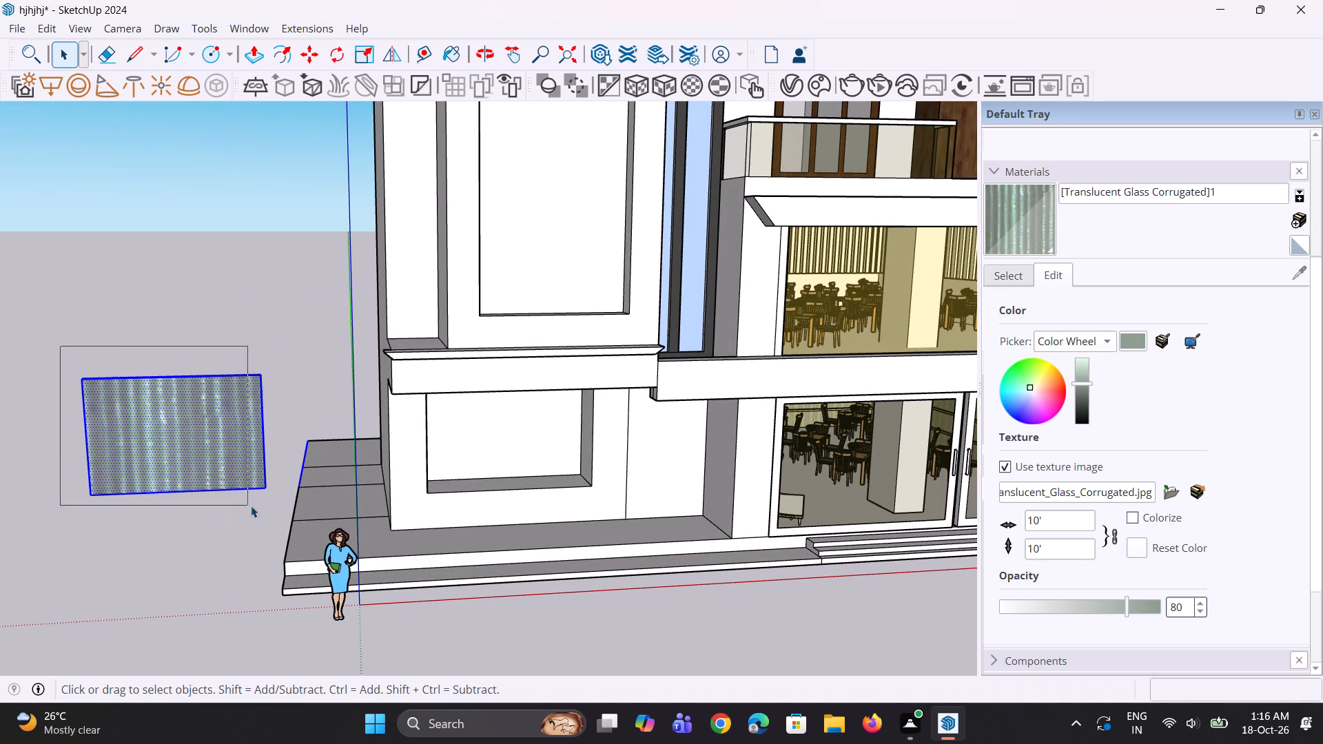
pyautogui.moveTo(251, 506); pyautogui.dragTo(276, 518)
pyautogui.rightClick(224, 444)
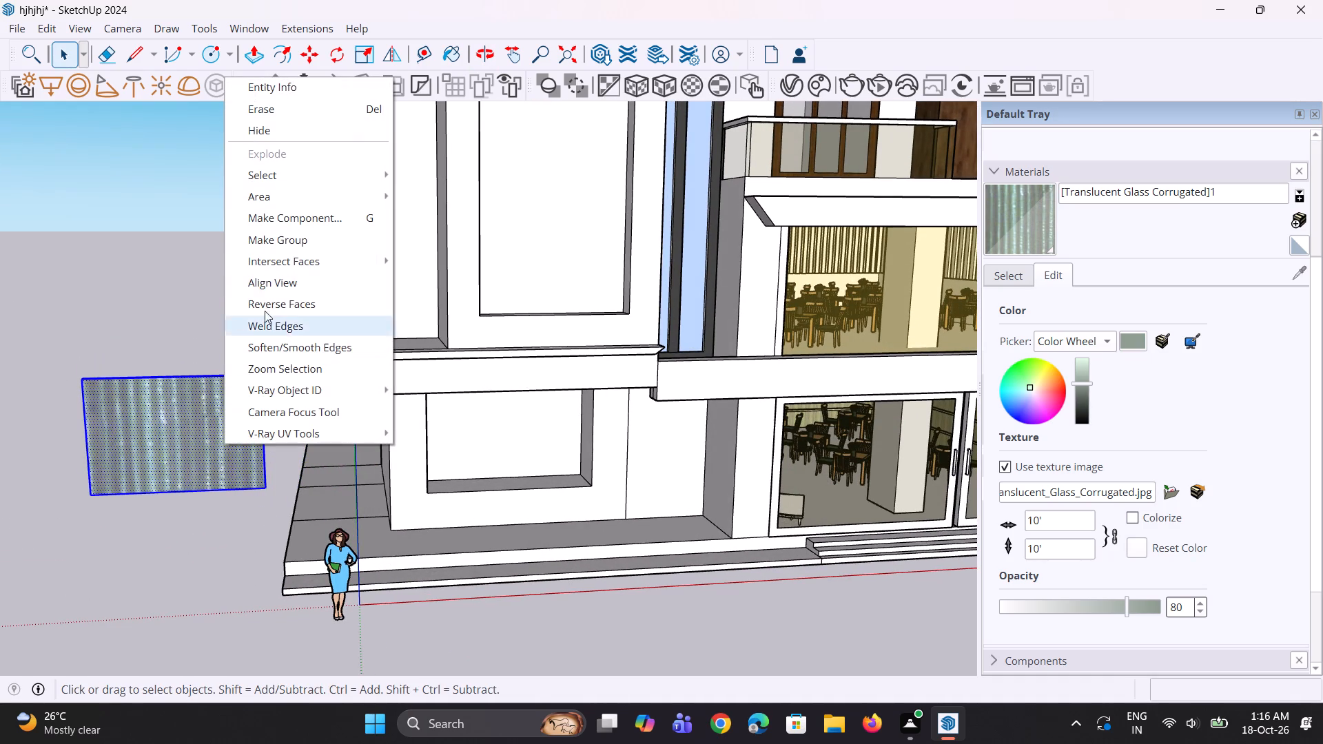
pyautogui.click(294, 249)
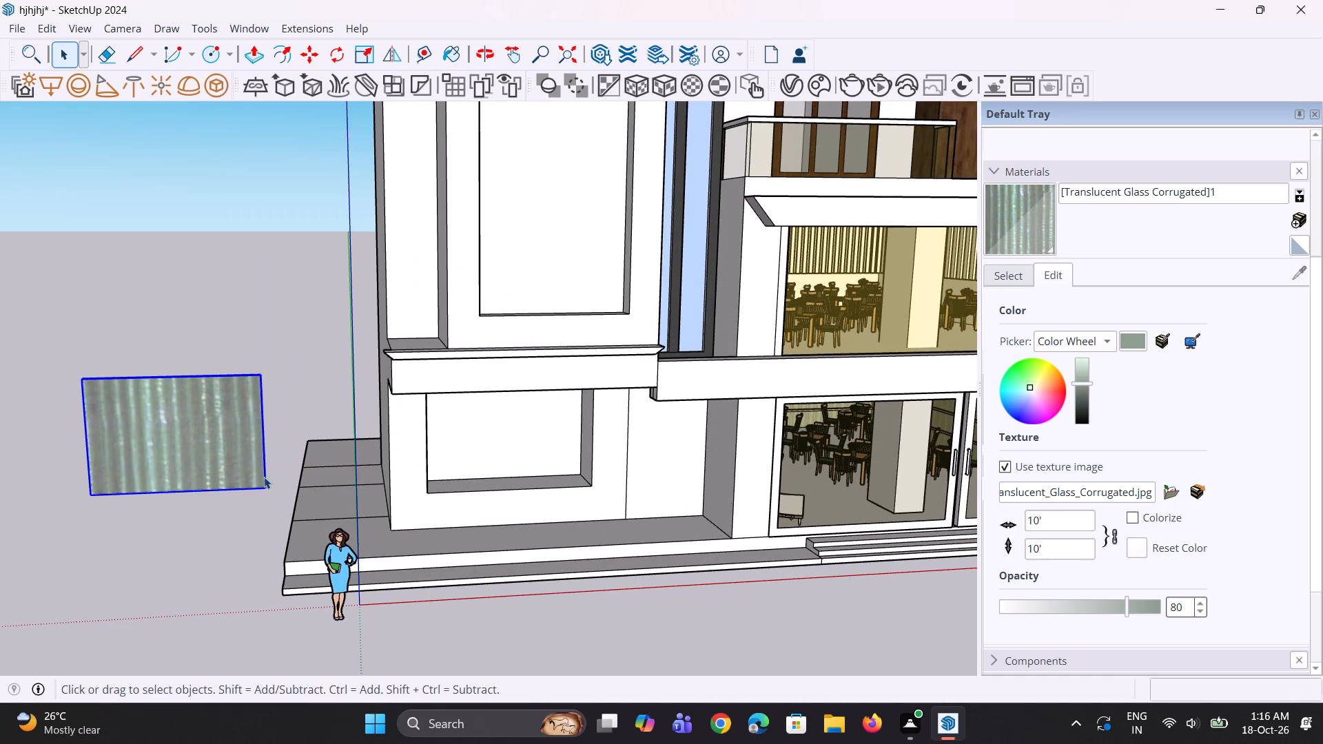
# Move the glass panel group by its lower corner into the tower's base recess, snapping to the recess's inner lower corner.
pyautogui.press('m')
pyautogui.click(261, 490)
pyautogui.scroll(1, 541, 474)
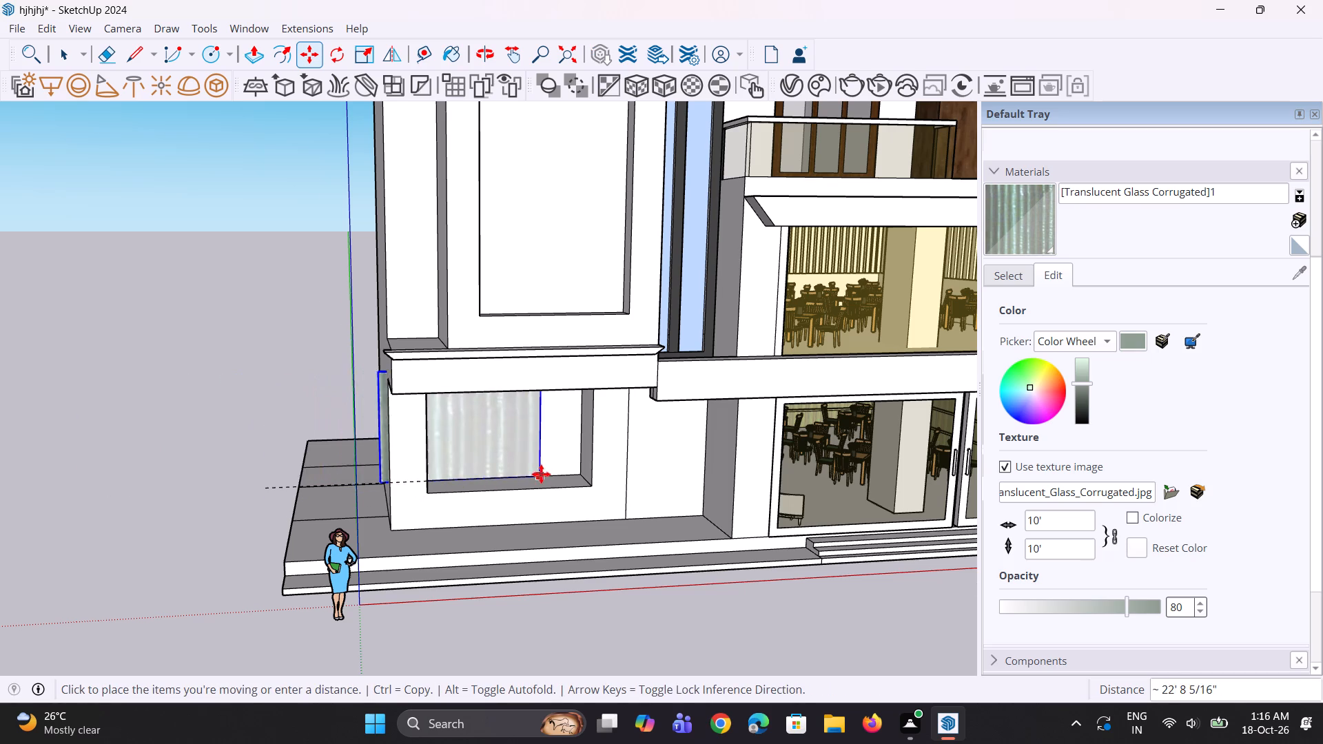
pyautogui.click(592, 471)
pyautogui.moveTo(553, 502); pyautogui.dragTo(521, 493, button='middle')
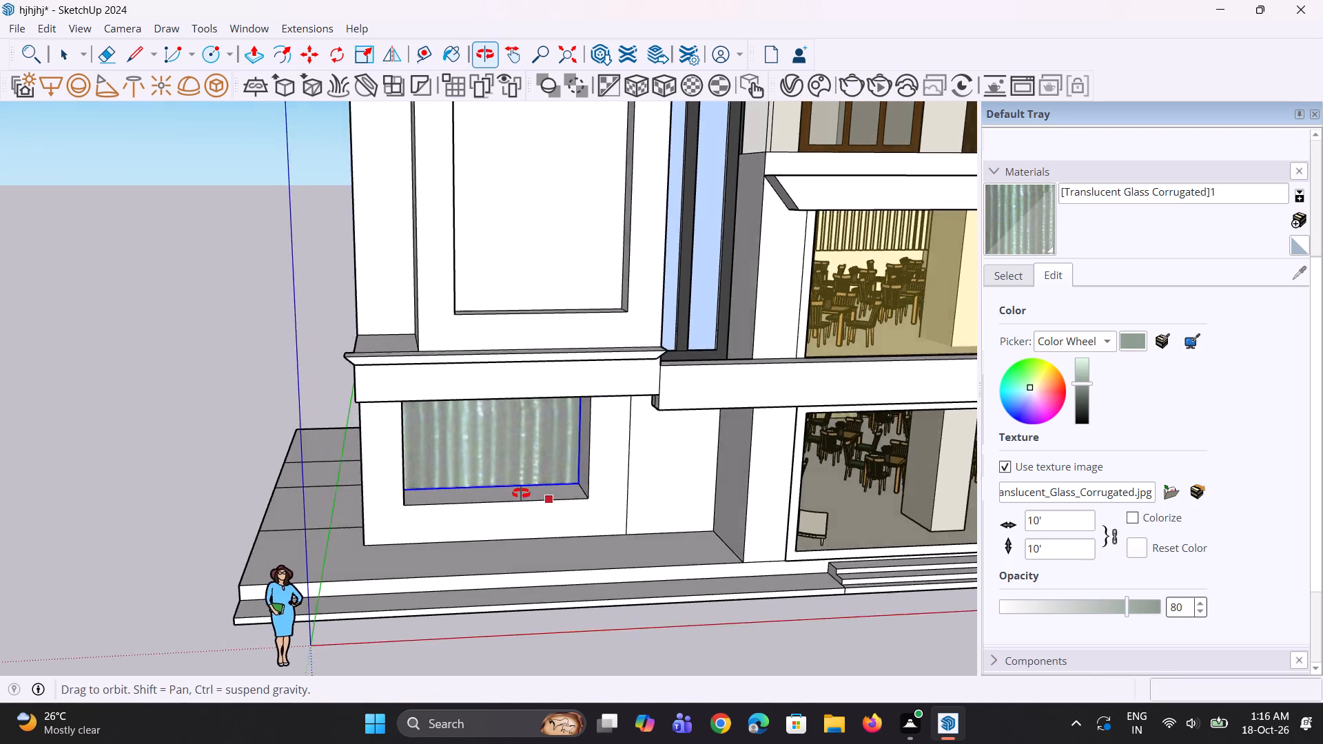
pyautogui.moveTo(521, 493); pyautogui.dragTo(516, 487, button='middle')
# Move the glass panel forward to the midpoint of the recess's depth at its lower corner and deselect it.
pyautogui.press('space')
pyautogui.scroll(8, 556, 462)
pyautogui.press('m')
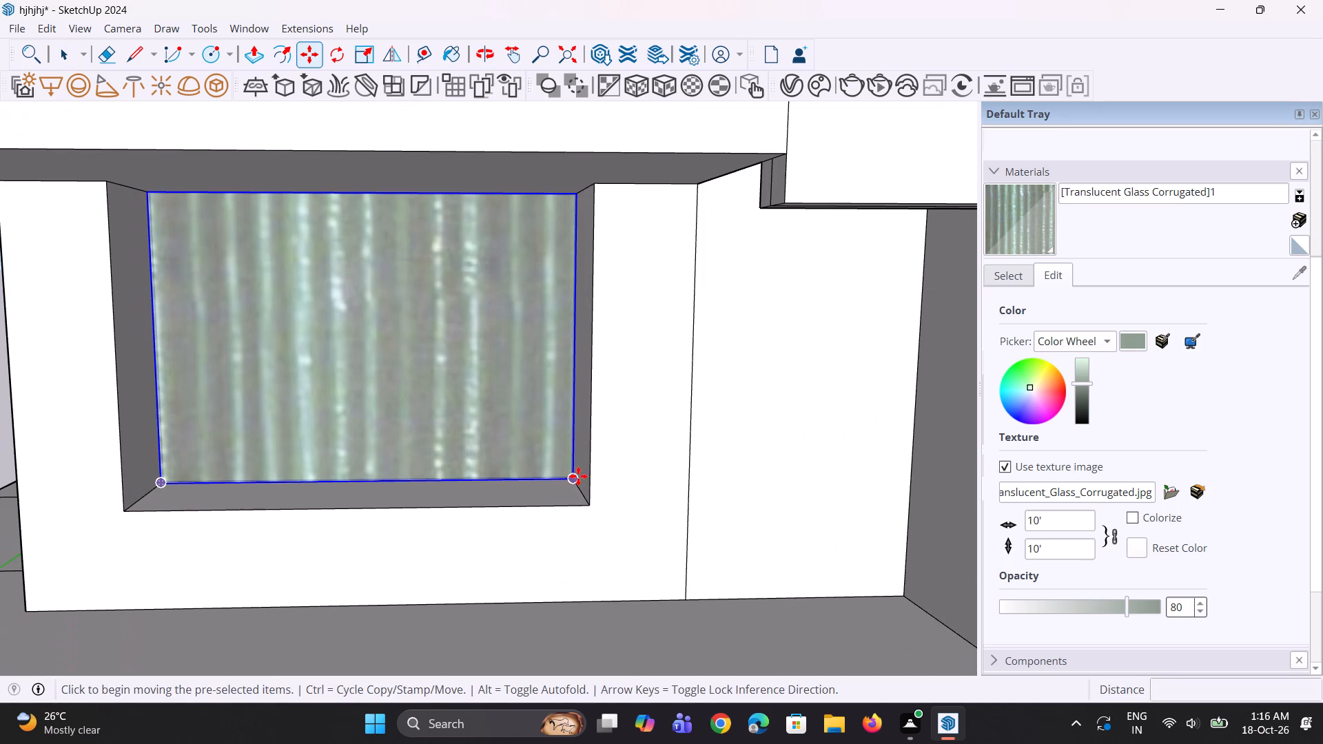
pyautogui.click(578, 477)
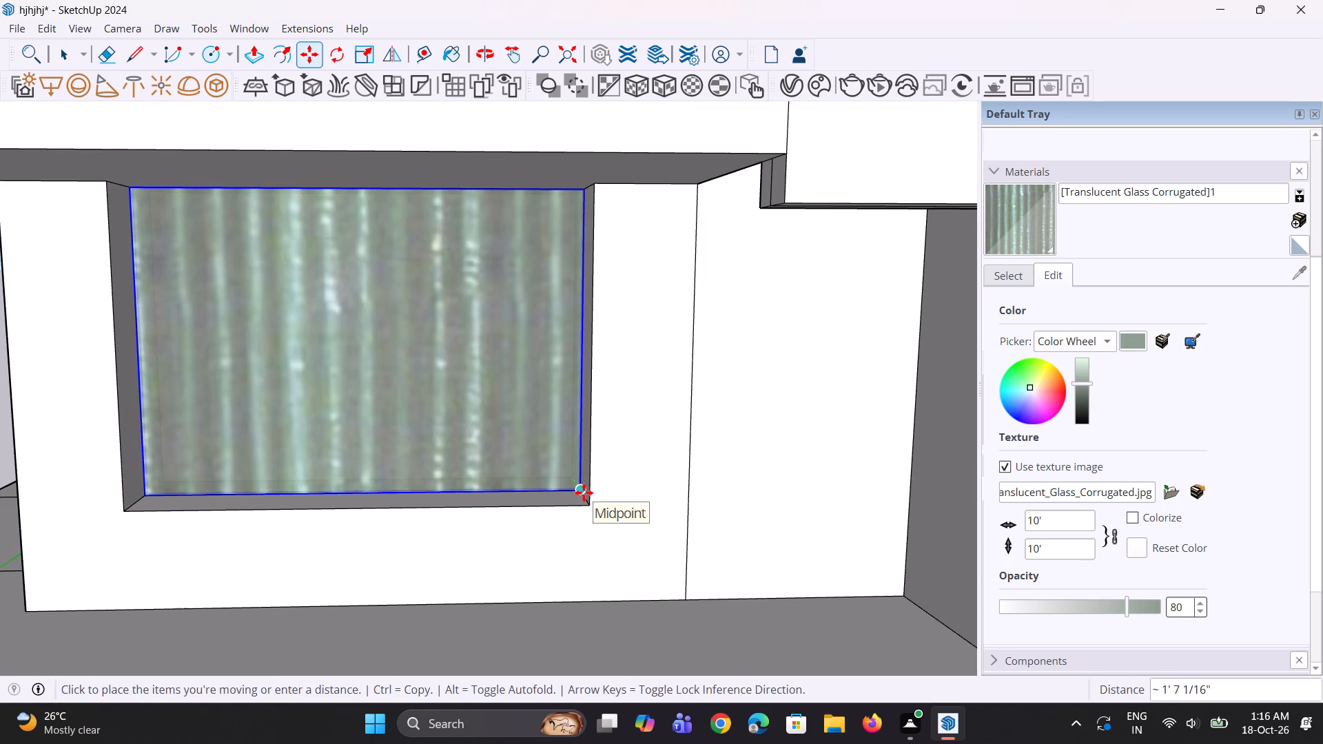
pyautogui.click(584, 493)
pyautogui.scroll(-9, 592, 511)
pyautogui.press('space')
pyautogui.press('space')
pyautogui.click(223, 487)
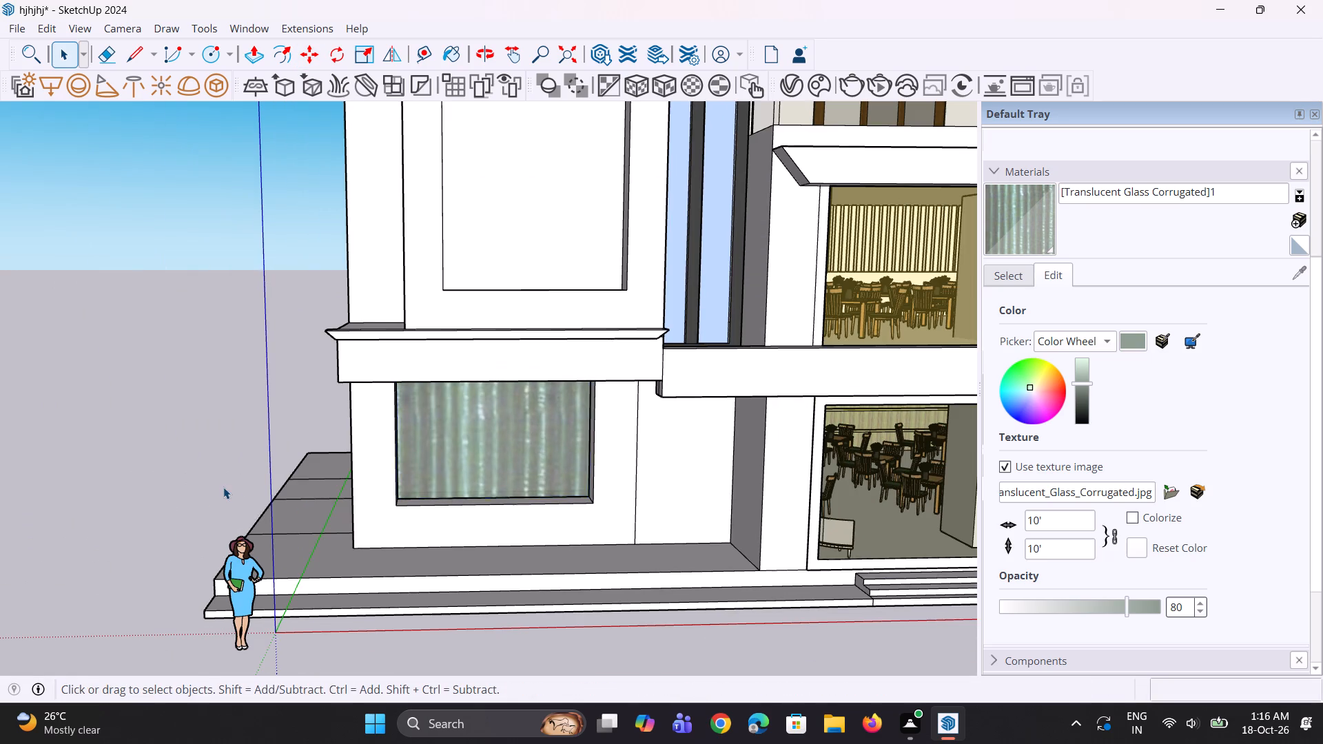
# Adjust the brightness of the corrugated glass material to a slightly darker green-gray.
pyautogui.scroll(-4, 275, 484)
pyautogui.scroll(1, 509, 506)
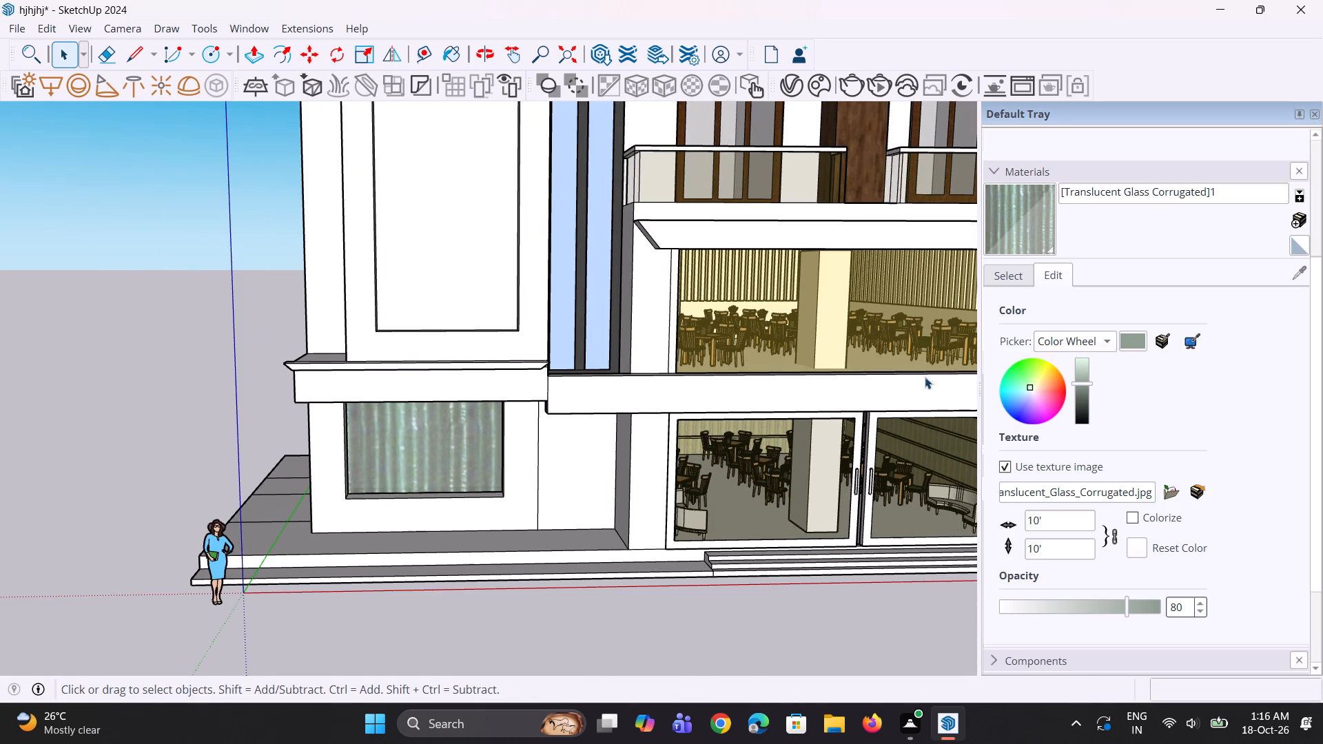
pyautogui.moveTo(1077, 386); pyautogui.dragTo(1078, 381)
pyautogui.moveTo(1078, 381); pyautogui.dragTo(1080, 376)
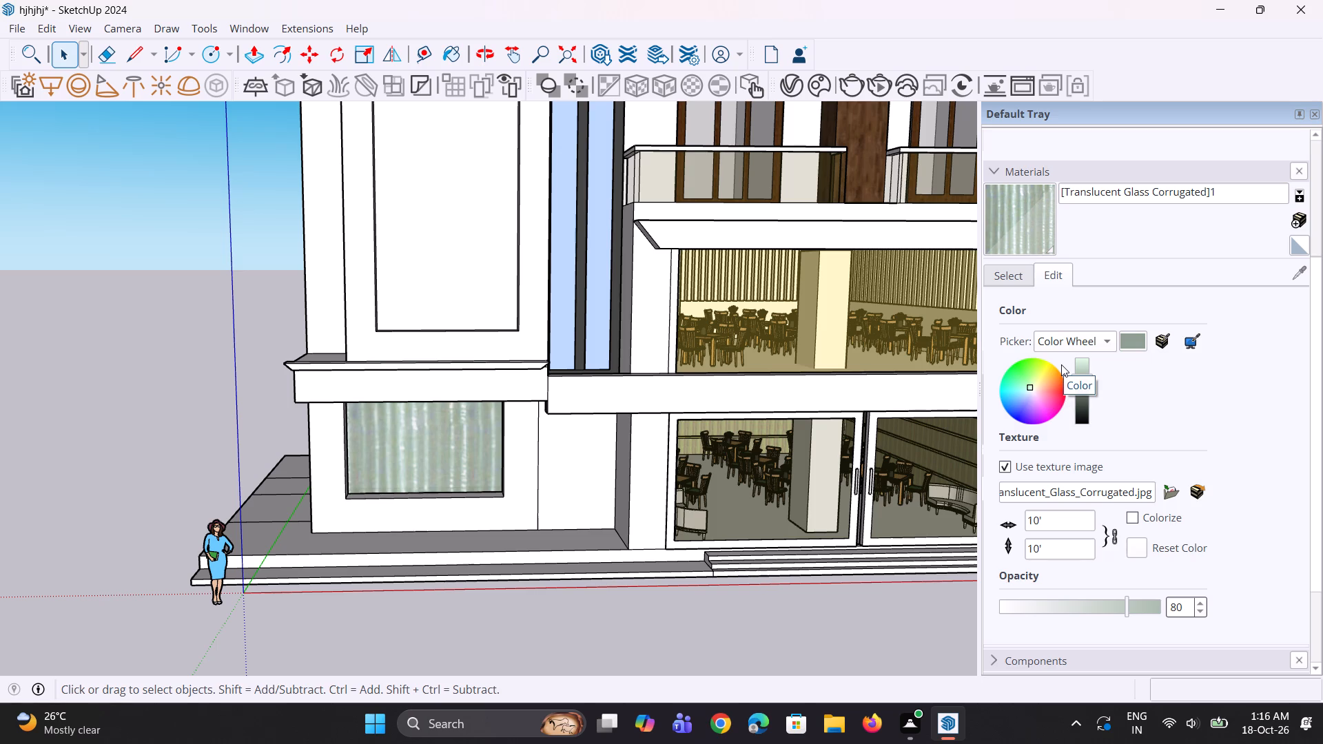
pyautogui.moveTo(1082, 375); pyautogui.dragTo(1082, 391)
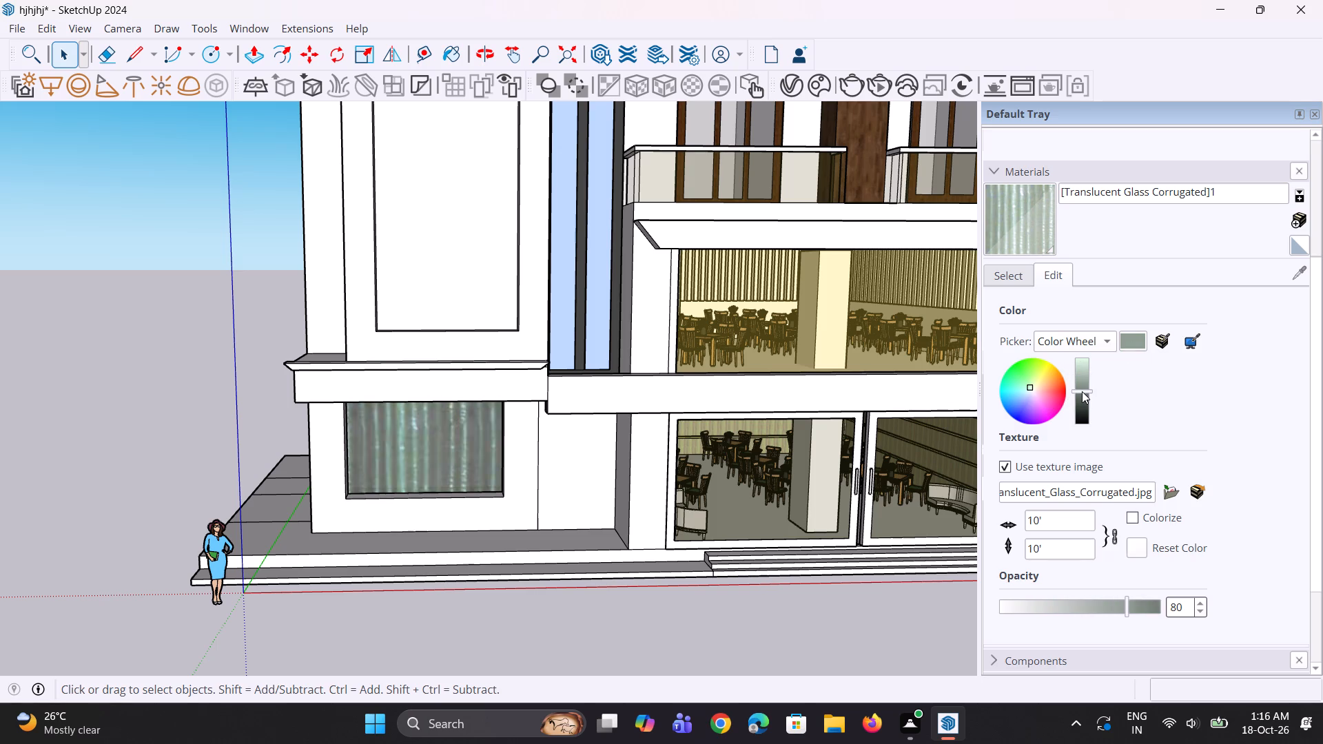
pyautogui.moveTo(1082, 391); pyautogui.dragTo(1082, 395)
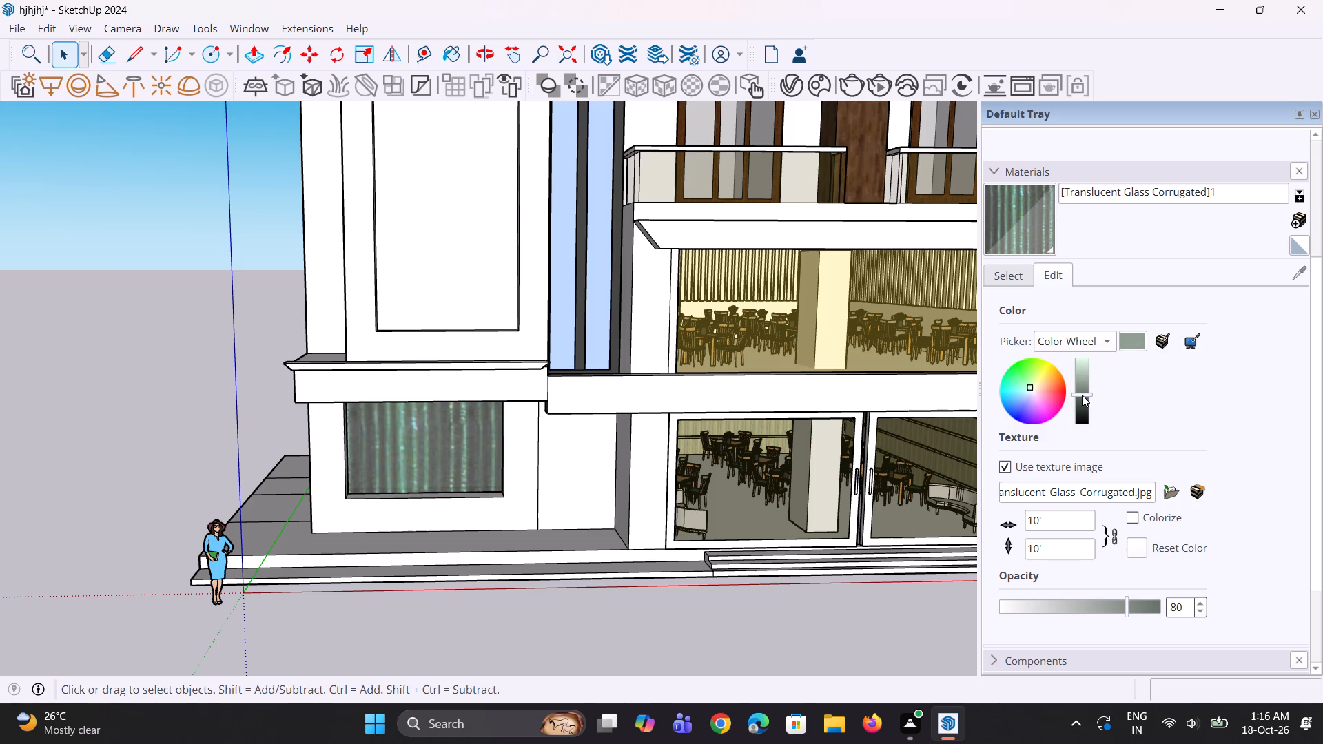
pyautogui.moveTo(1082, 395); pyautogui.dragTo(1082, 393)
# Examine the hotel's front facade with the glass panel fitted in the tower's base, both close up and as a whole.
pyautogui.scroll(-4, 693, 481)
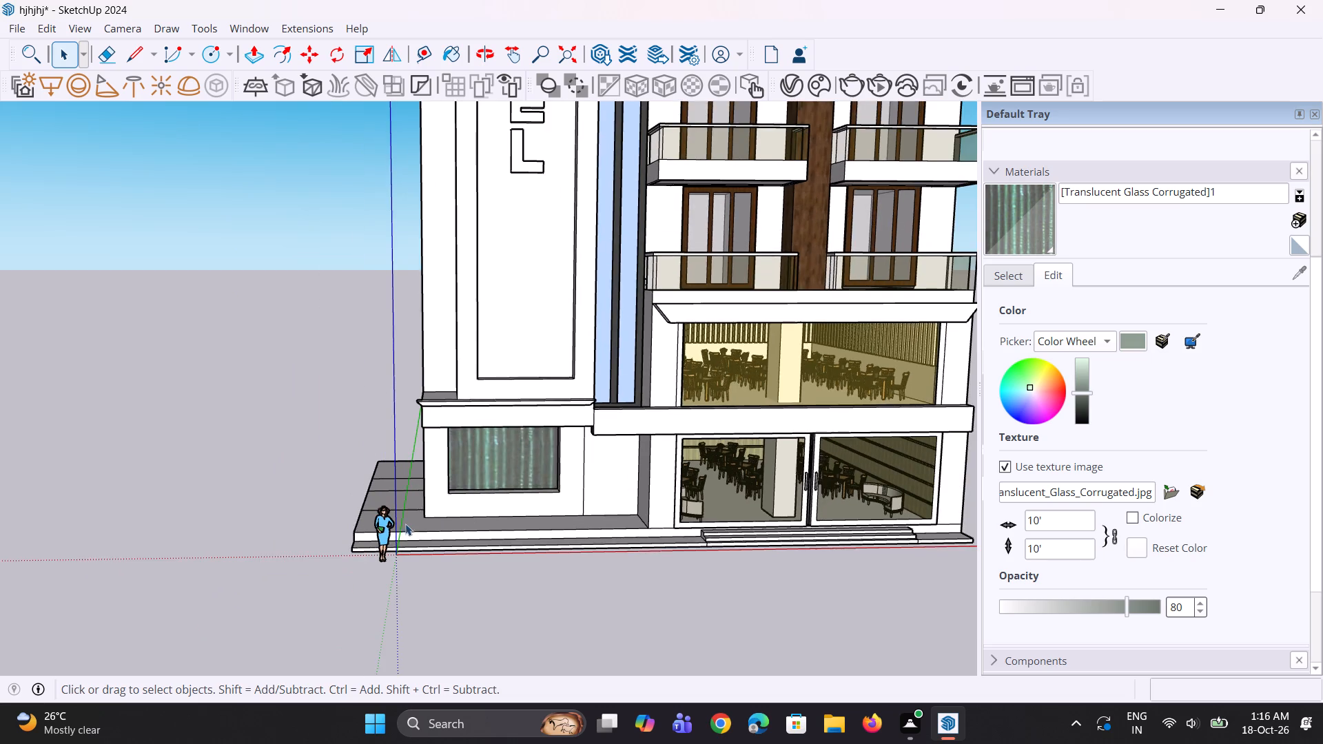
pyautogui.scroll(1, 403, 524)
pyautogui.click(285, 501)
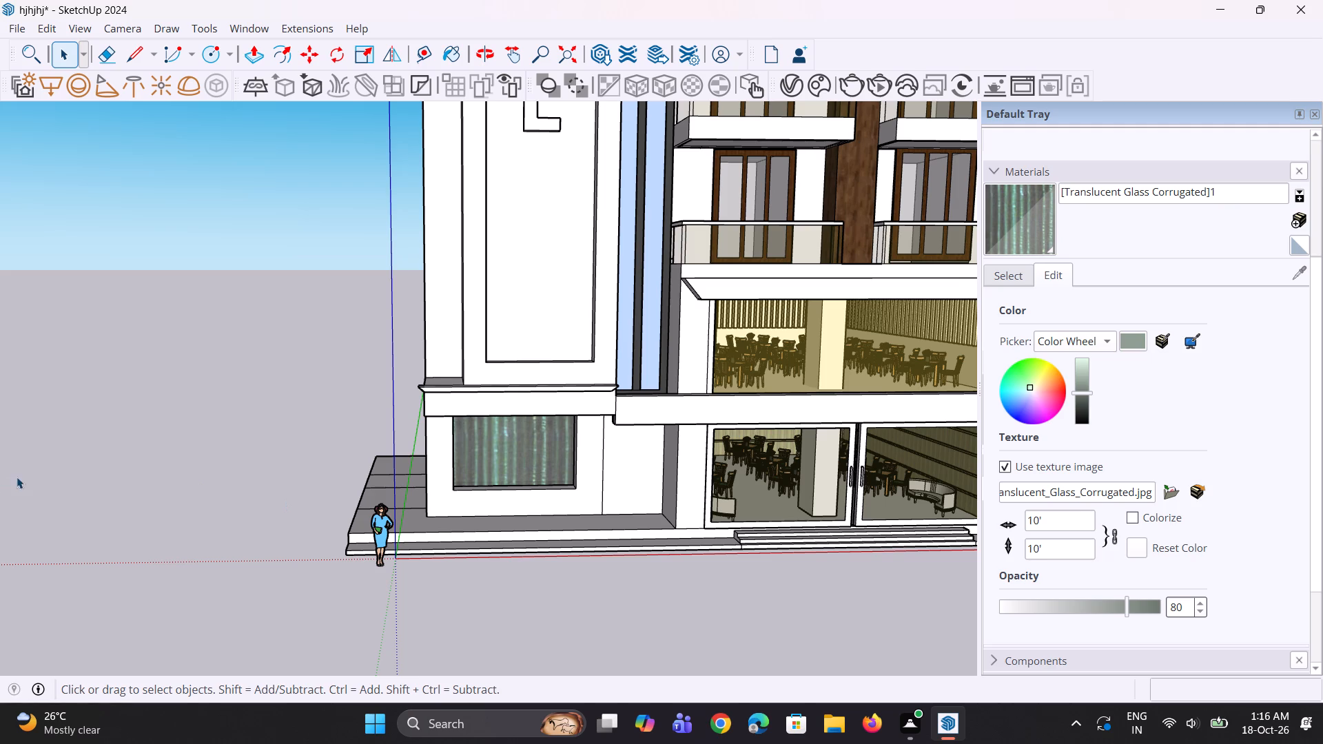
pyautogui.scroll(-3, 121, 484)
pyautogui.scroll(-4, 269, 497)
pyautogui.moveTo(353, 539); pyautogui.dragTo(362, 541, button='middle')
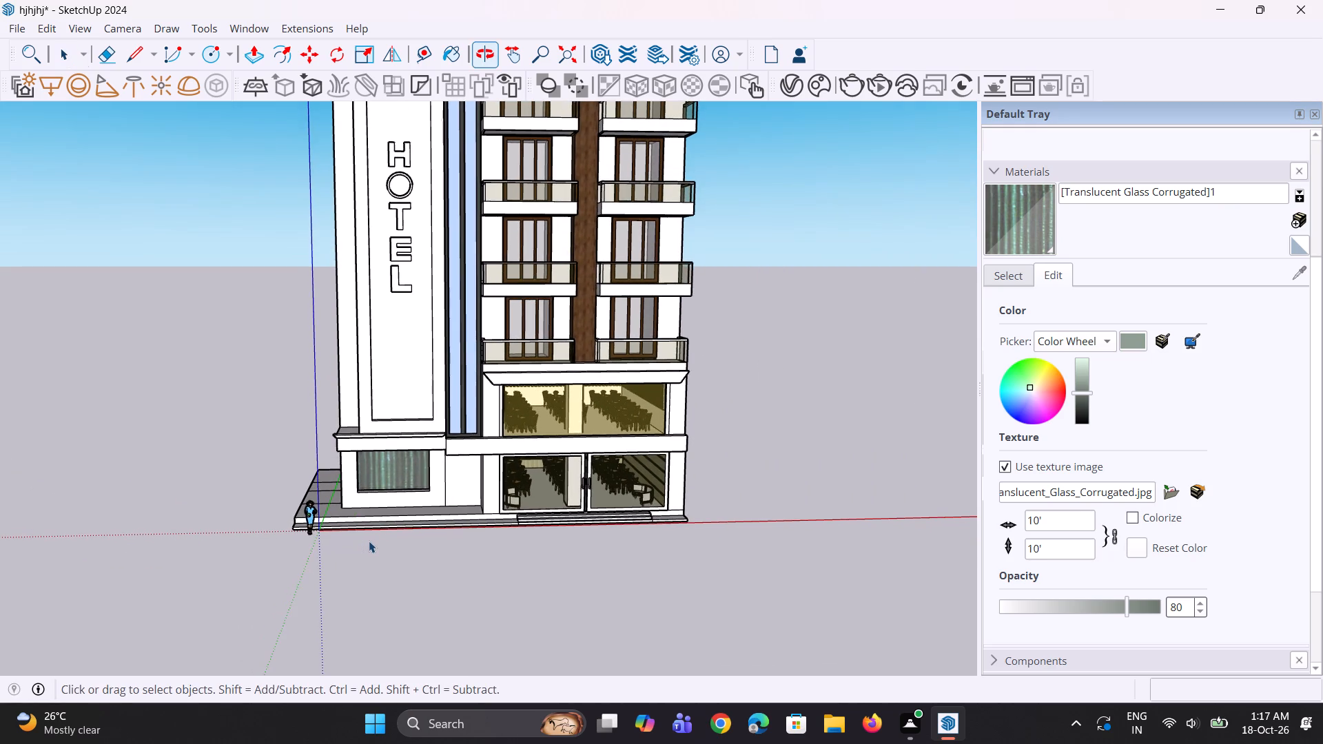
pyautogui.scroll(-4, 372, 541)
pyautogui.moveTo(413, 545); pyautogui.dragTo(404, 499, button='middle')
pyautogui.scroll(3, 468, 352)
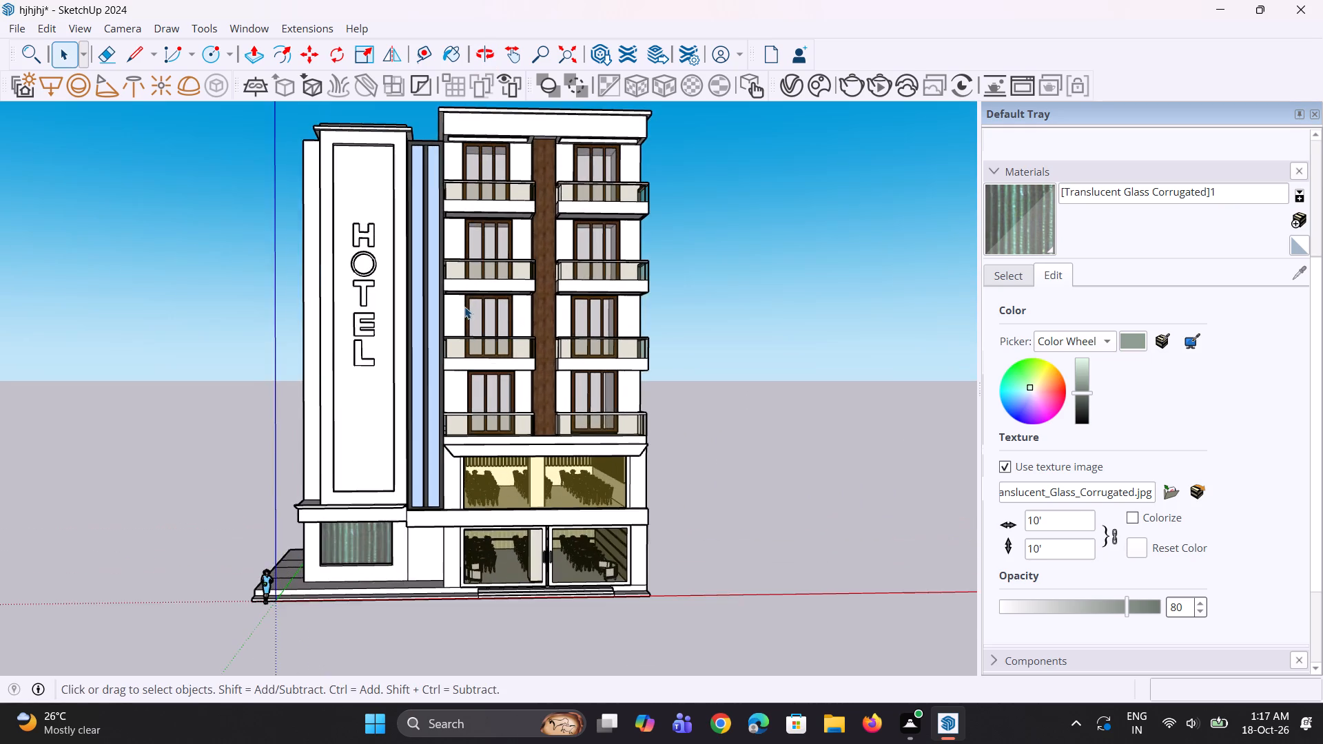
pyautogui.scroll(1, 464, 296)
pyautogui.moveTo(444, 390); pyautogui.dragTo(451, 395, button='middle')
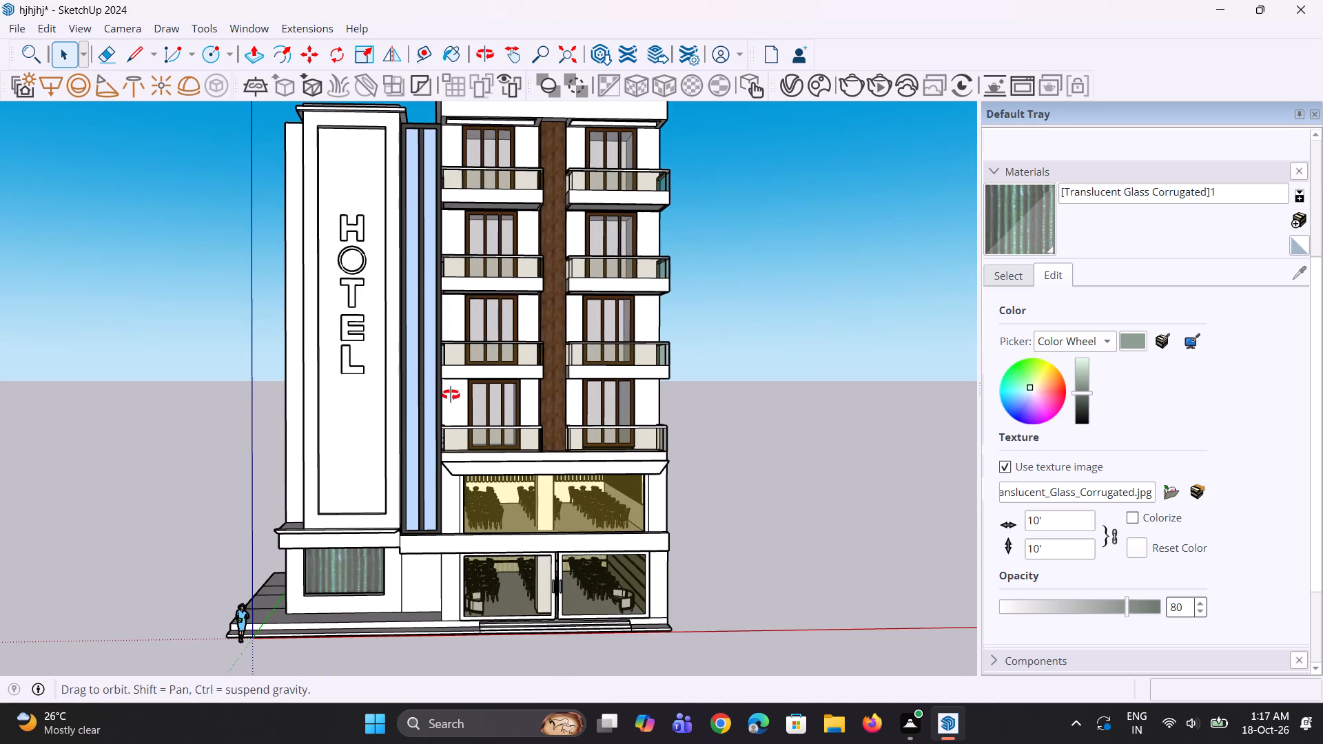
pyautogui.moveTo(451, 395); pyautogui.dragTo(465, 428, button='middle')
pyautogui.scroll(-7, 464, 431)
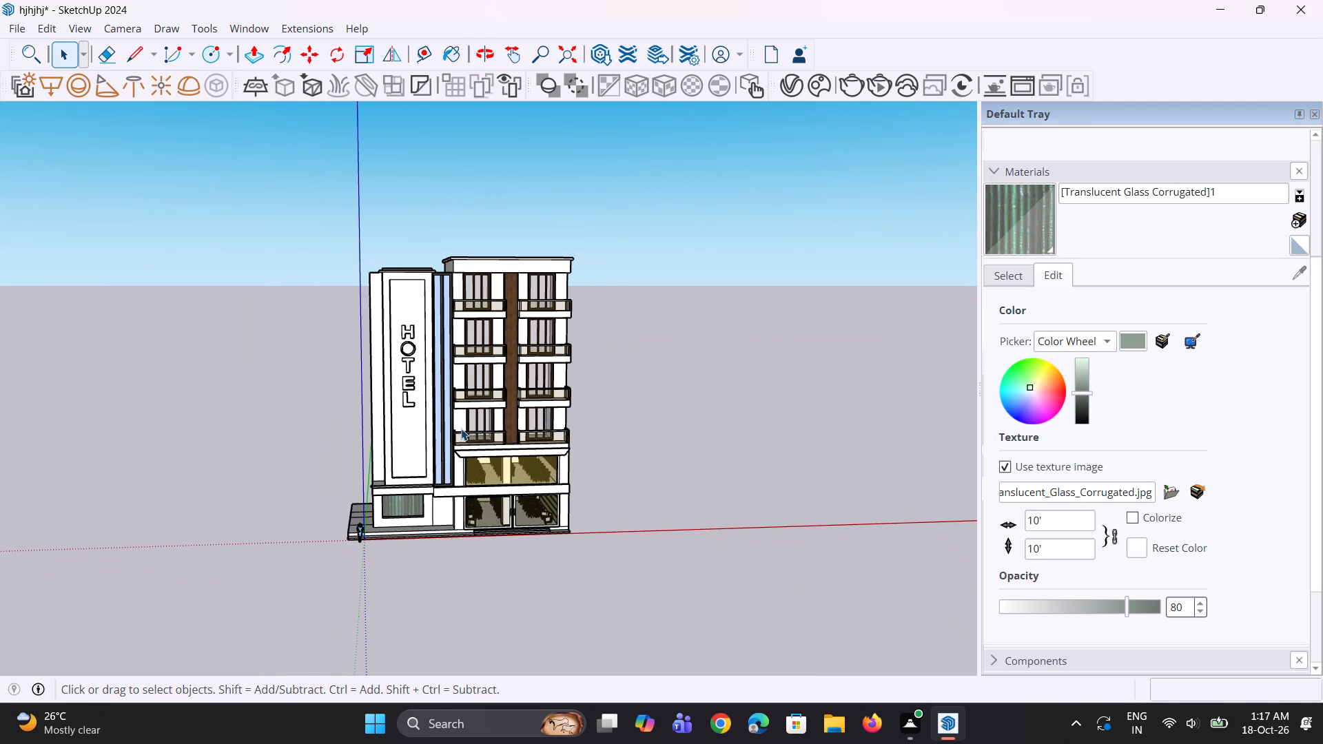
pyautogui.scroll(-2, 461, 428)
pyautogui.scroll(3, 474, 422)
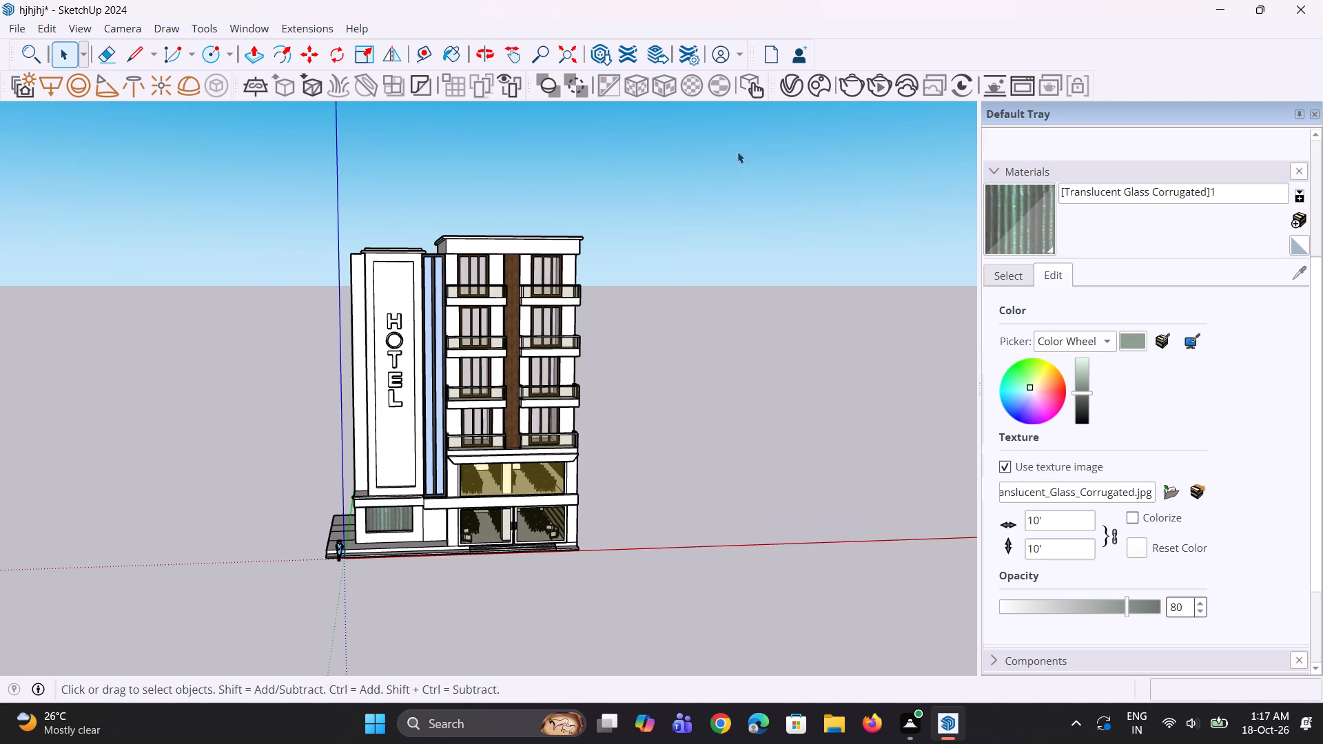
# Open the V-Ray Asset Editor.
pyautogui.click(785, 87)
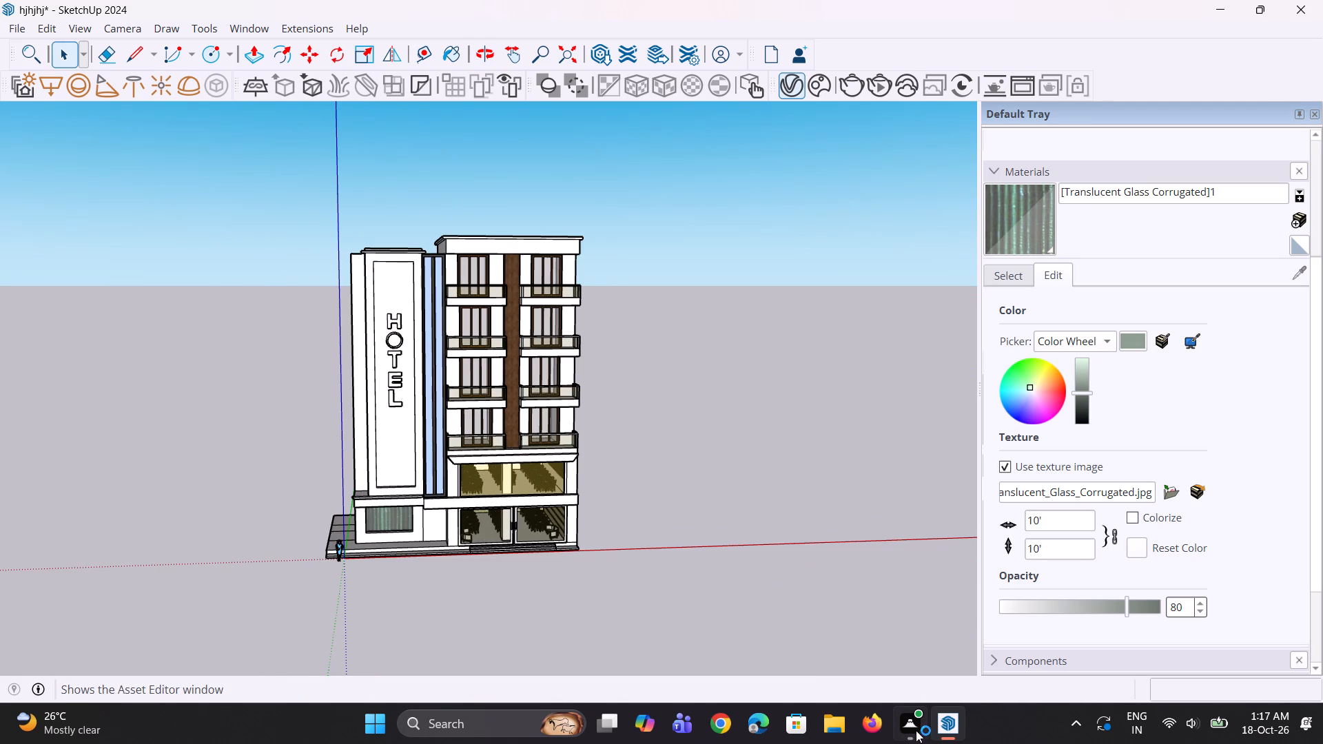
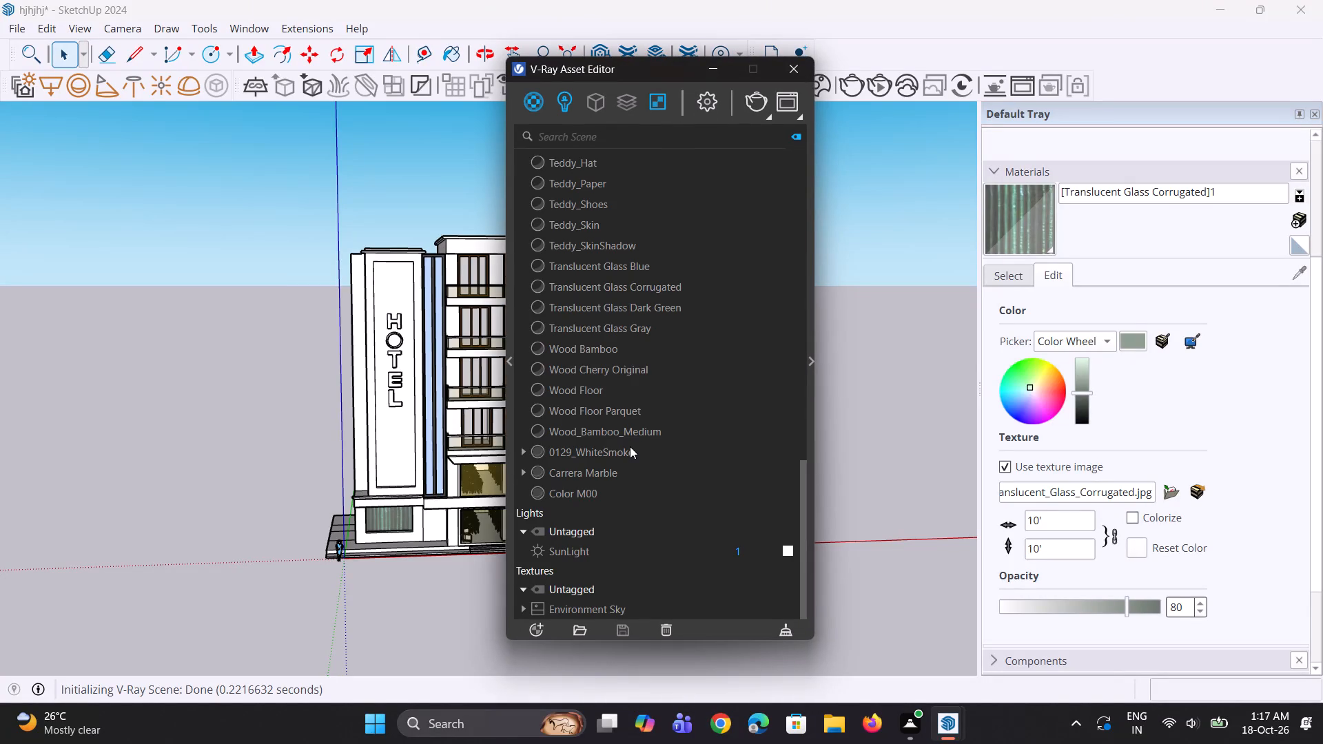
# Create a new Generic V-Ray material in the scene's material list.
pyautogui.rightClick(545, 97)
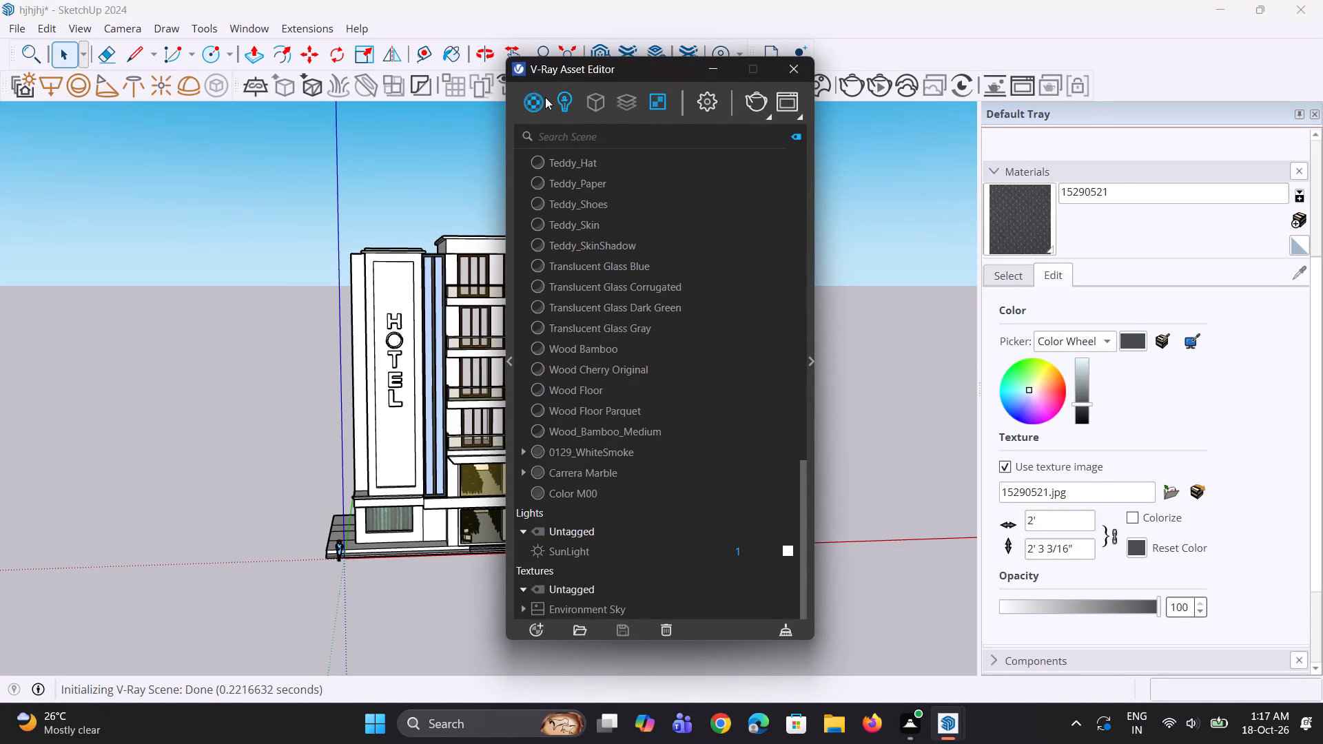
pyautogui.click(563, 131)
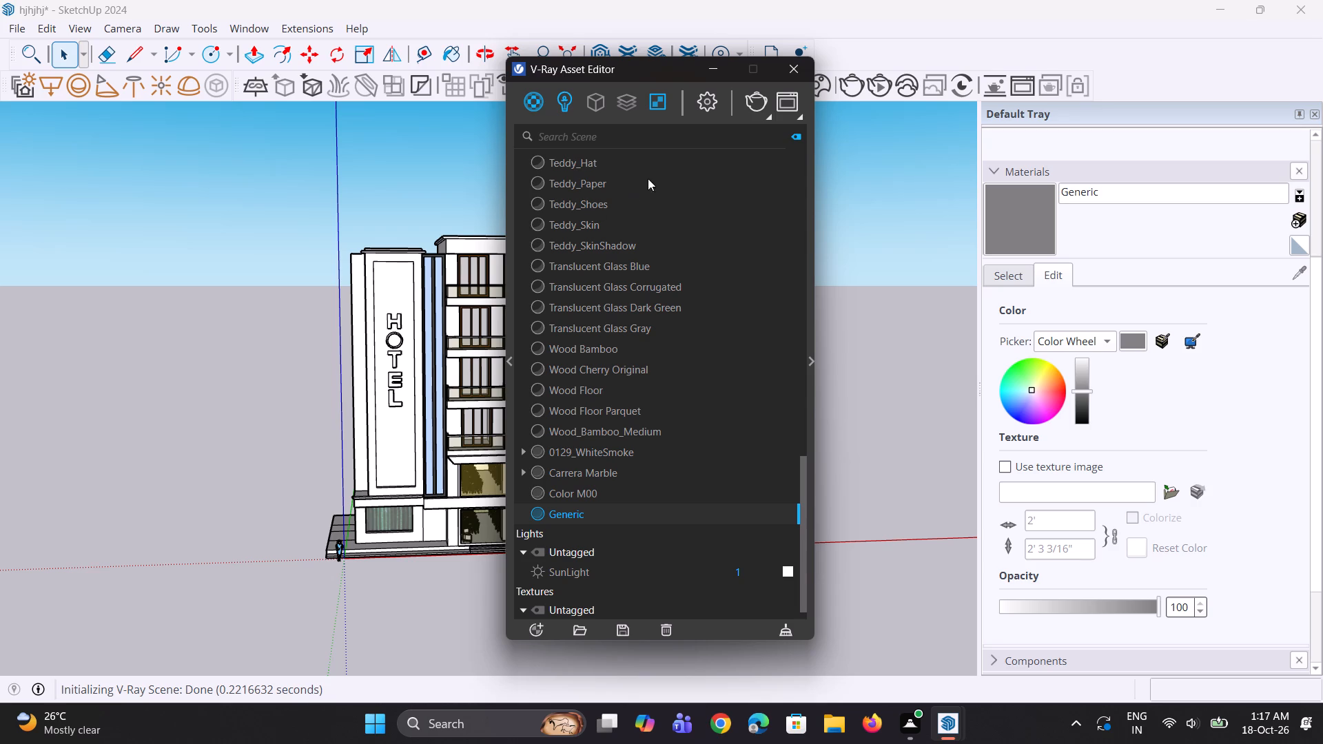
# Set the Generic material's diffuse color to a dark brown swatch and lighten it slightly.
pyautogui.click(813, 360)
pyautogui.click(952, 392)
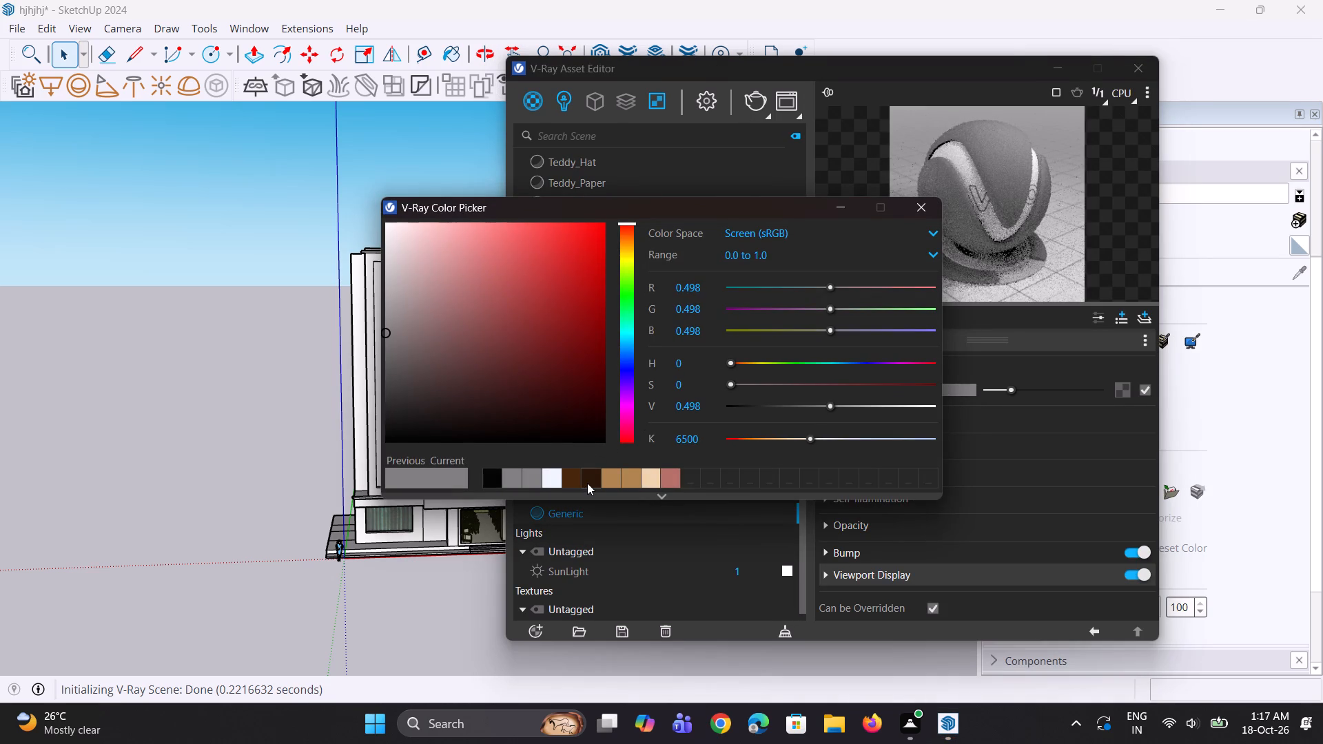
pyautogui.click(587, 483)
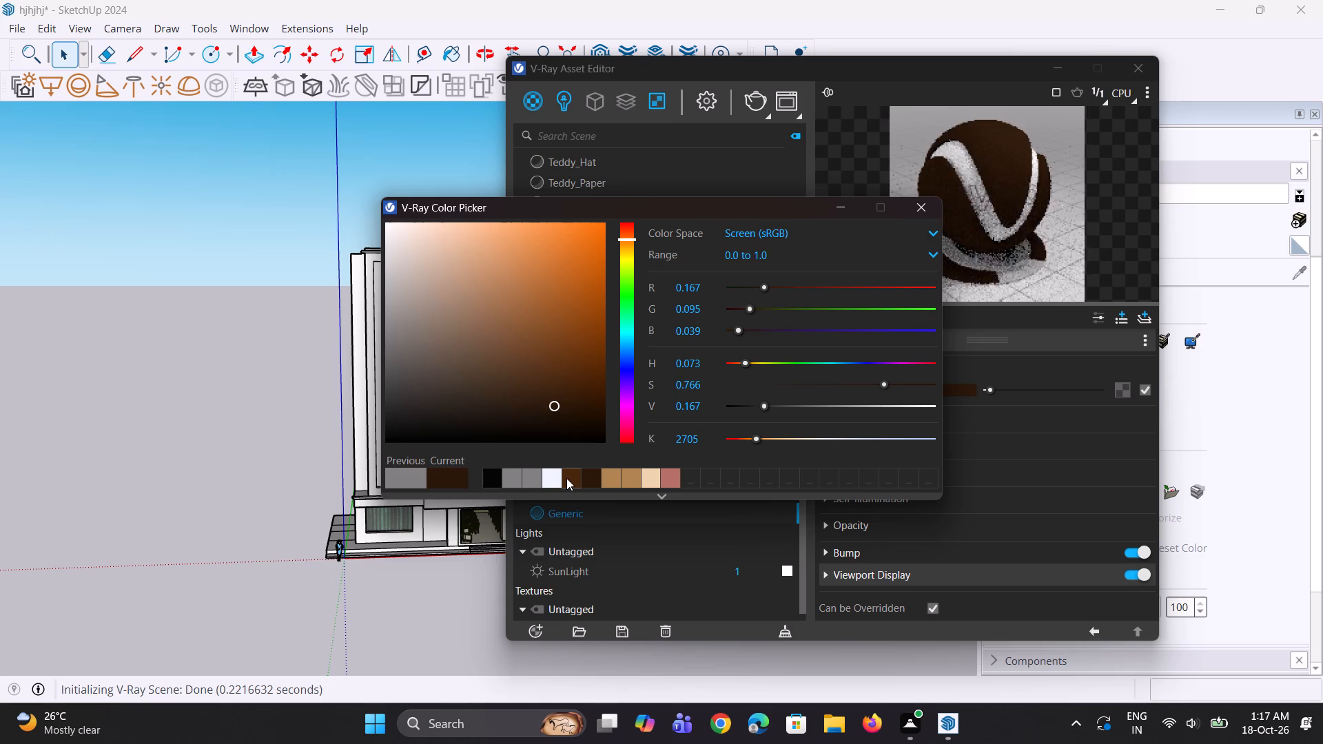
pyautogui.click(568, 482)
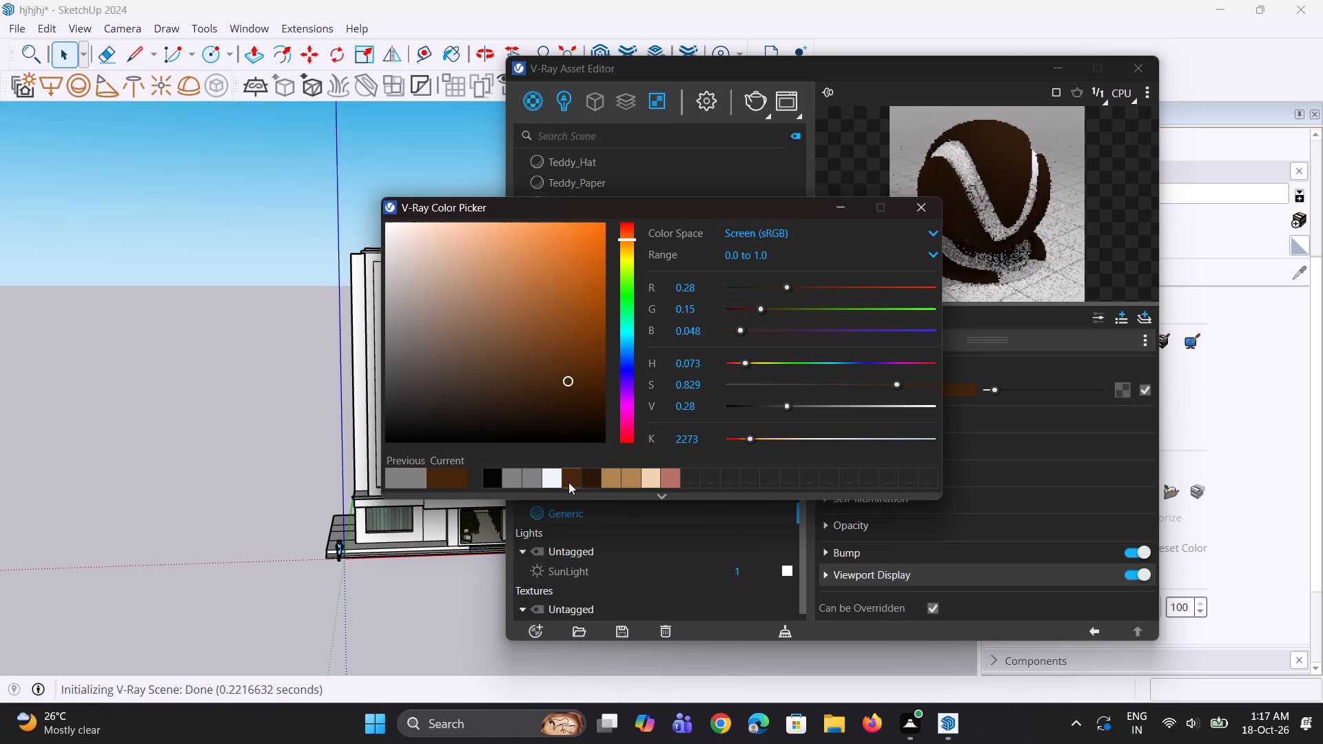
pyautogui.click(854, 208)
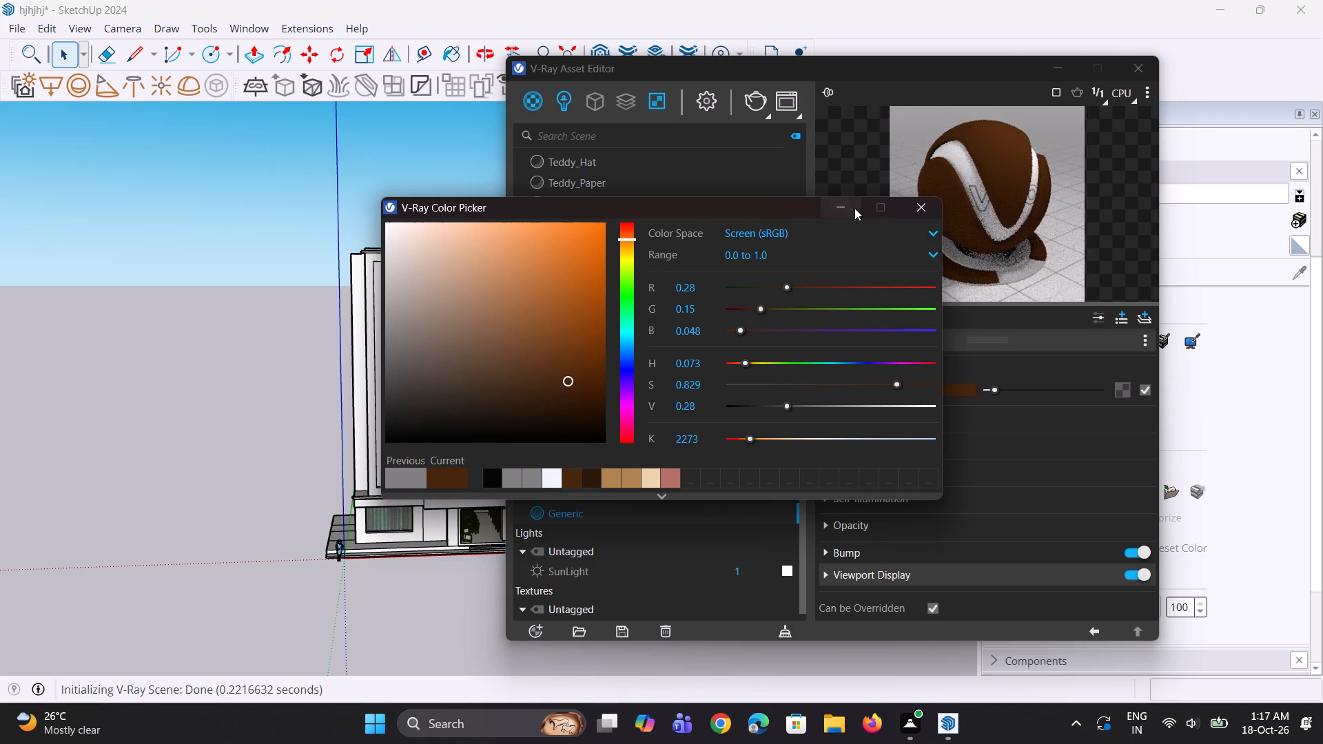
pyautogui.scroll(6, 952, 382)
pyautogui.click(996, 392)
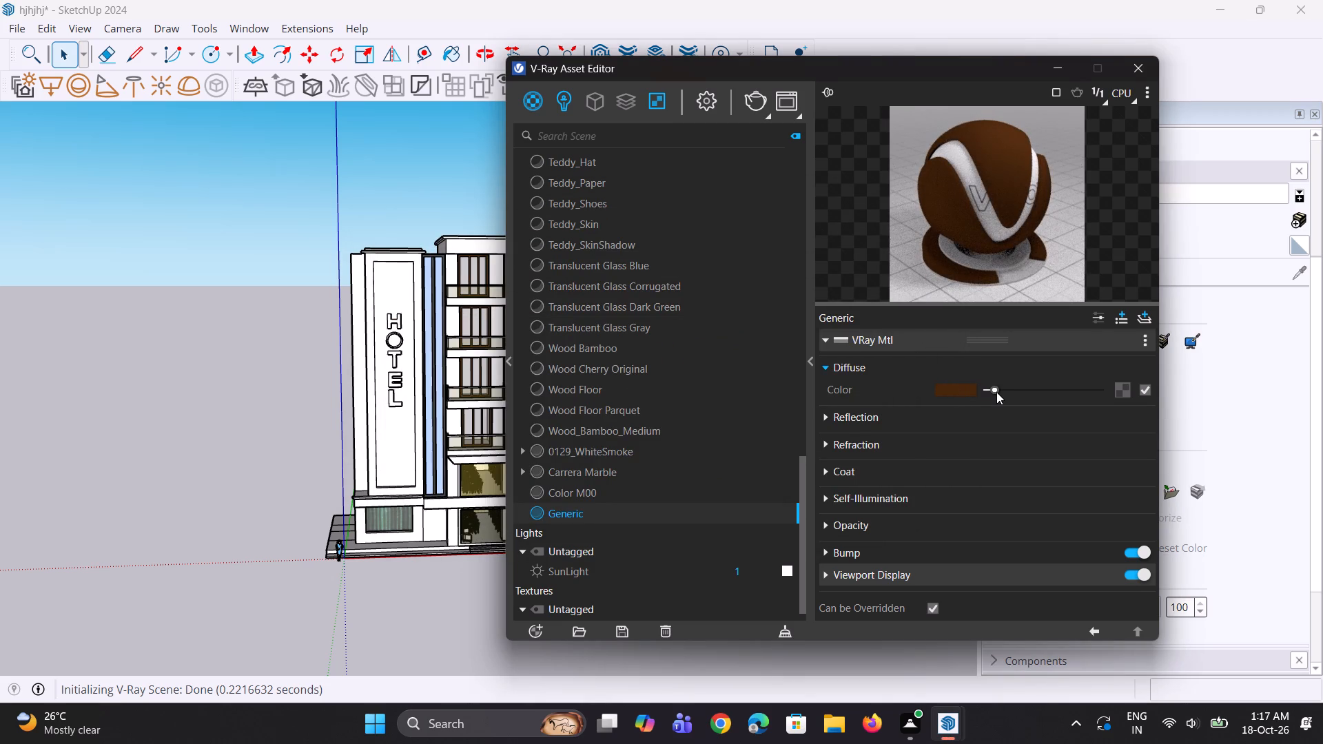
pyautogui.click(1001, 392)
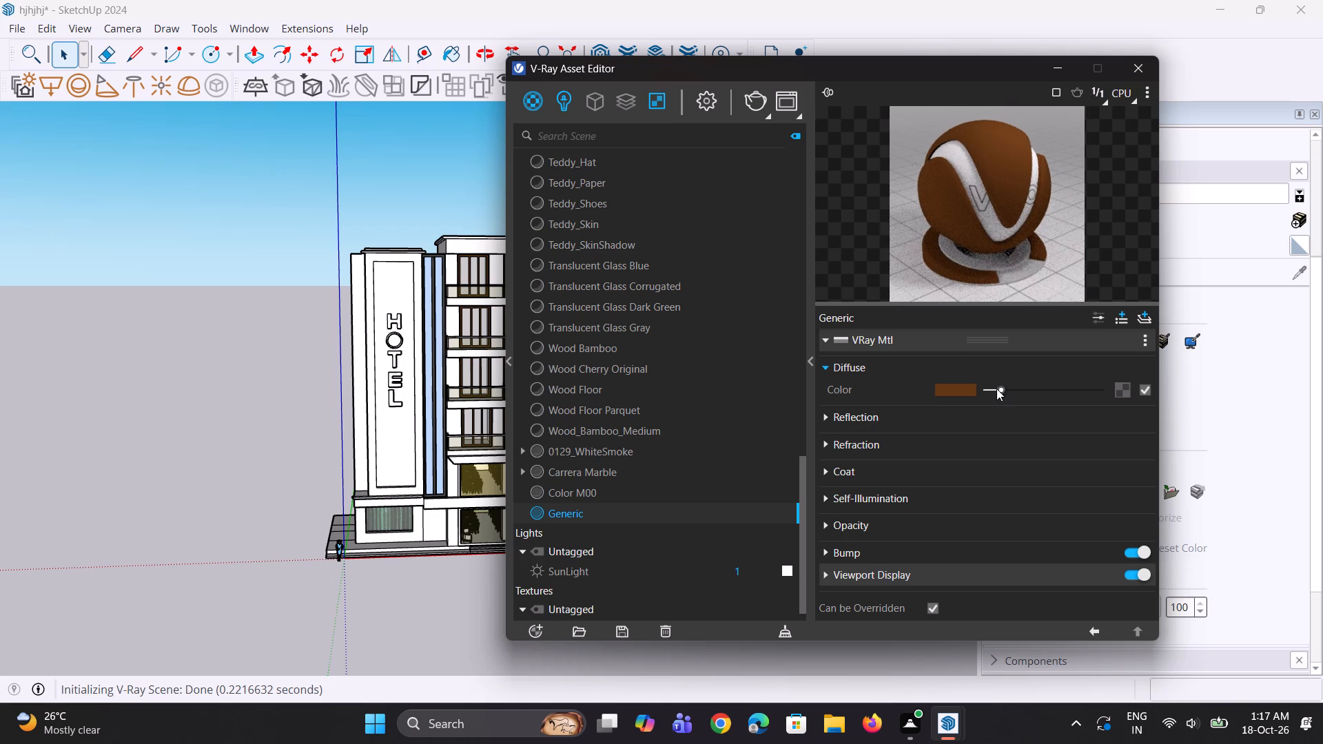
pyautogui.click(996, 389)
pyautogui.doubleClick(960, 222)
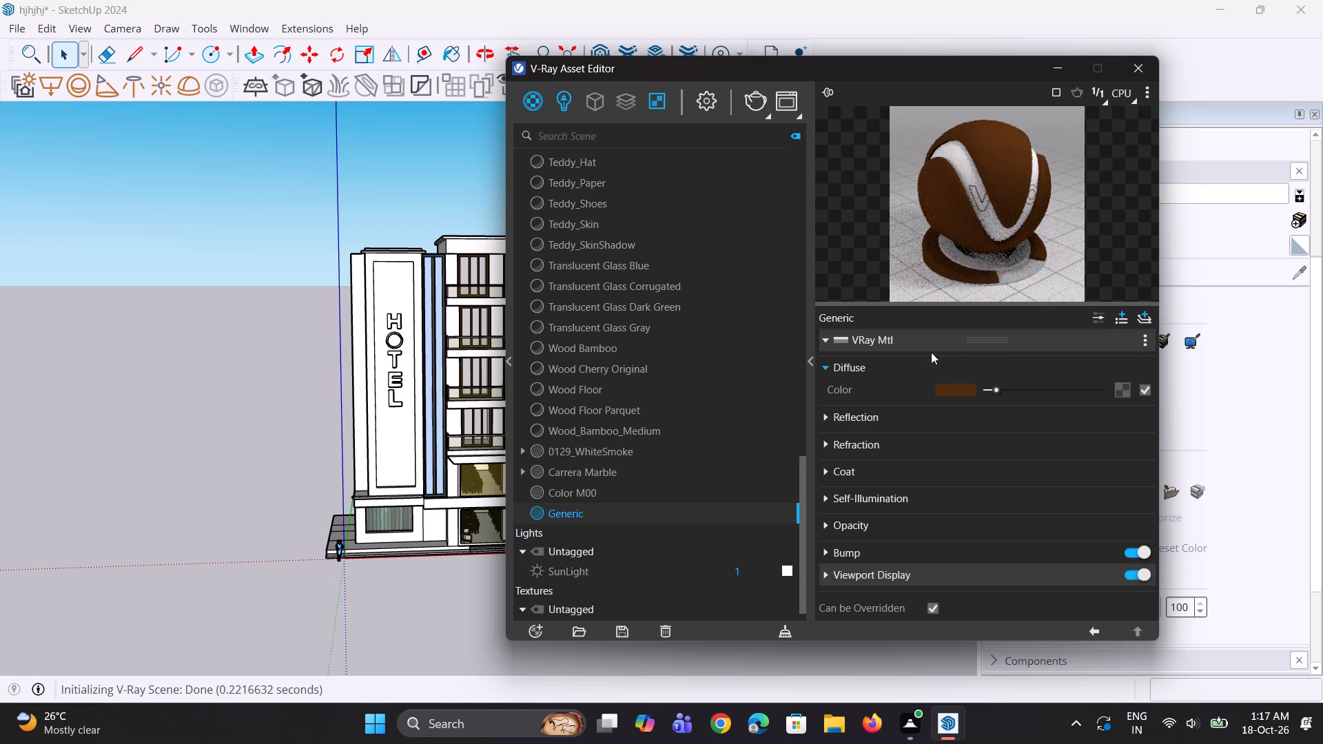
# Give the Generic material a mid-gray reflection color and a reflection glossiness of 0.95, and put the asset editor away.
pyautogui.click(910, 417)
pyautogui.moveTo(987, 435); pyautogui.dragTo(1006, 440)
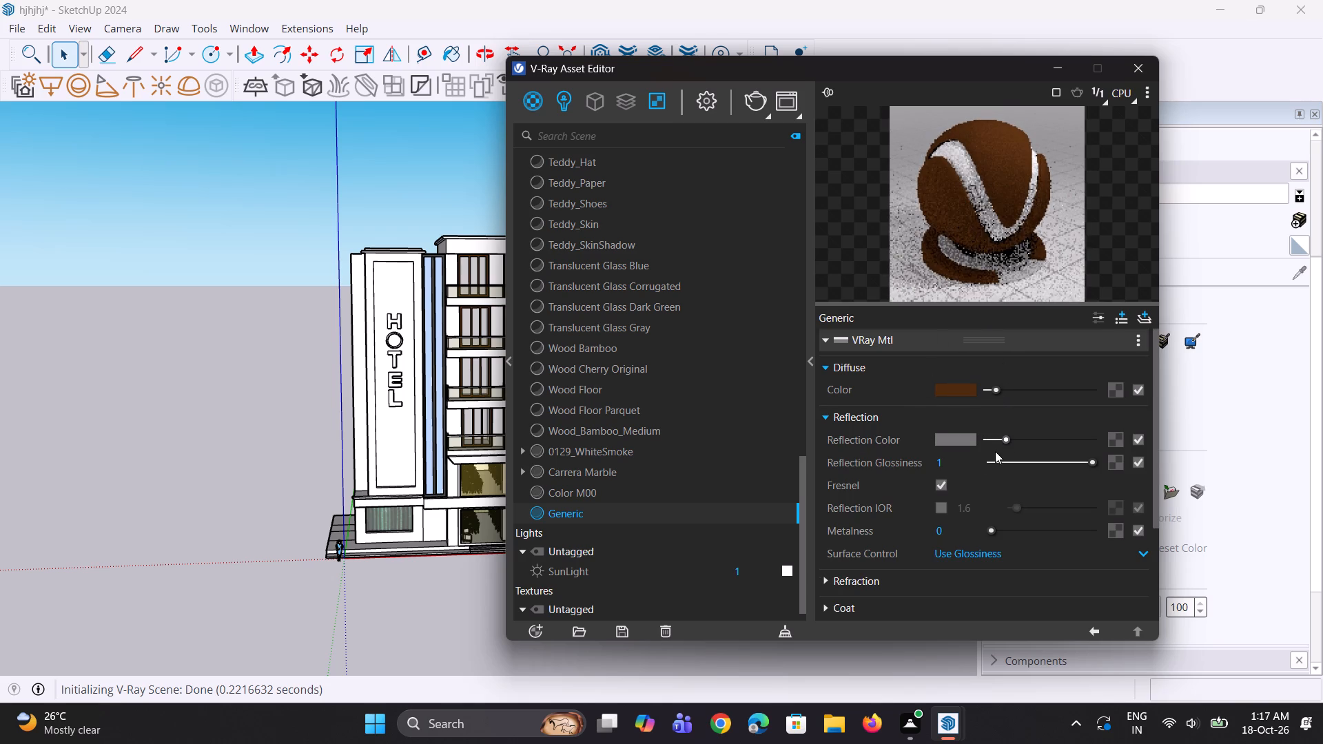
pyautogui.moveTo(967, 463); pyautogui.dragTo(918, 462)
pyautogui.write('0.95')
pyautogui.press('Return')
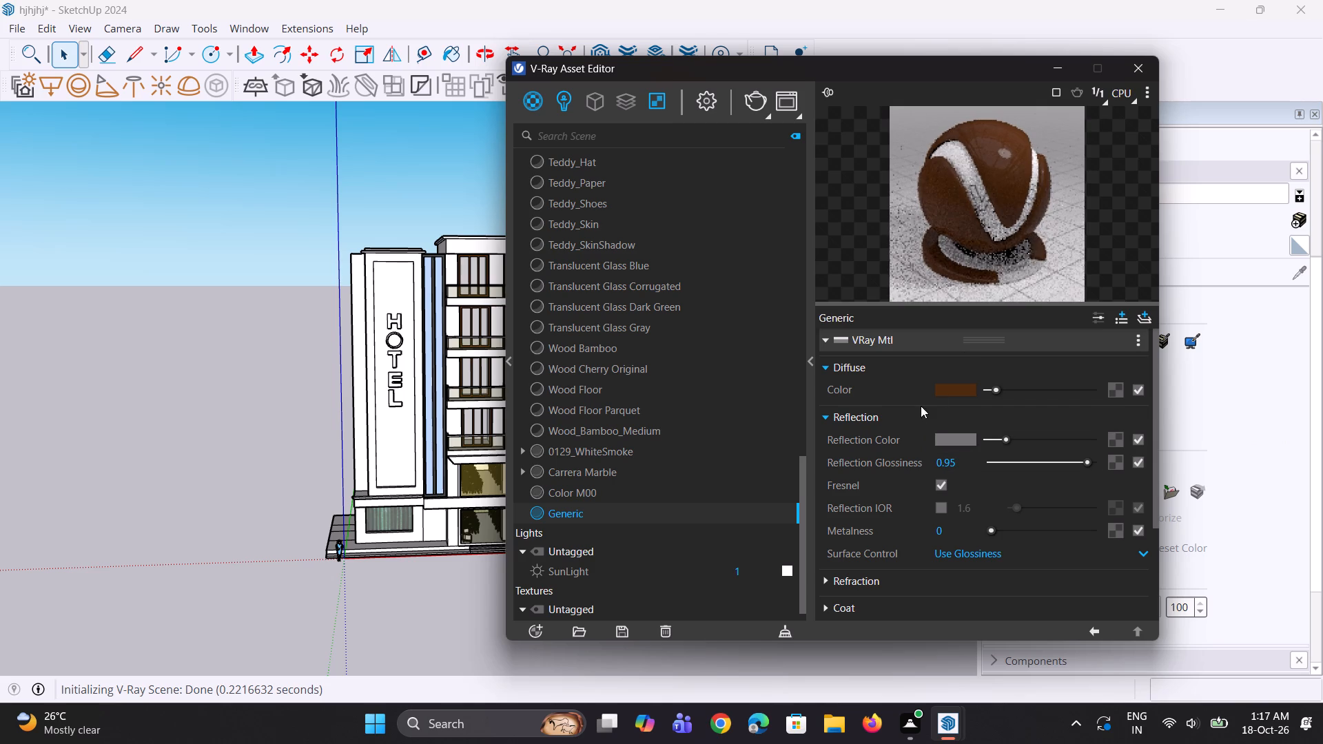
pyautogui.doubleClick(1001, 265)
pyautogui.click(1063, 74)
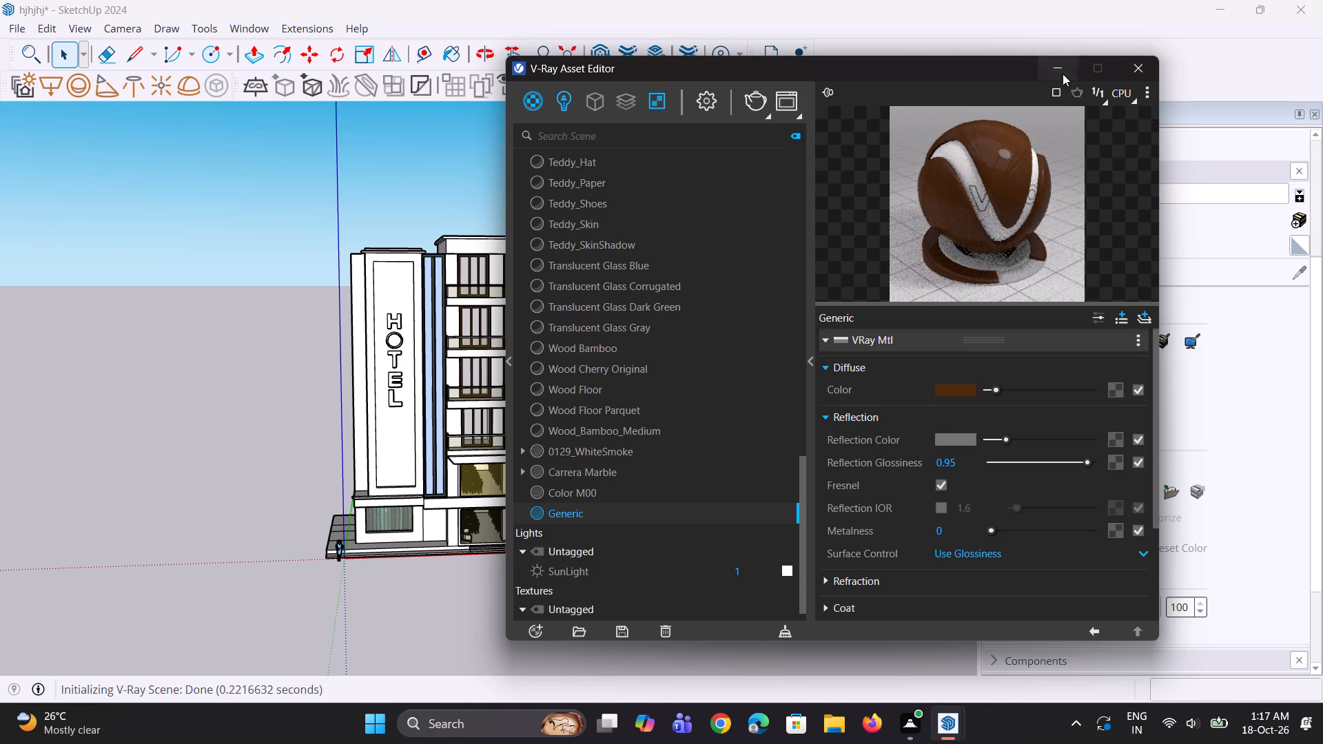
# Paint the front edge, side edge and underside of the roof parapet's projecting cap with the brown Generic material.
pyautogui.click(1021, 220)
pyautogui.scroll(3, 335, 309)
pyautogui.scroll(3, 469, 276)
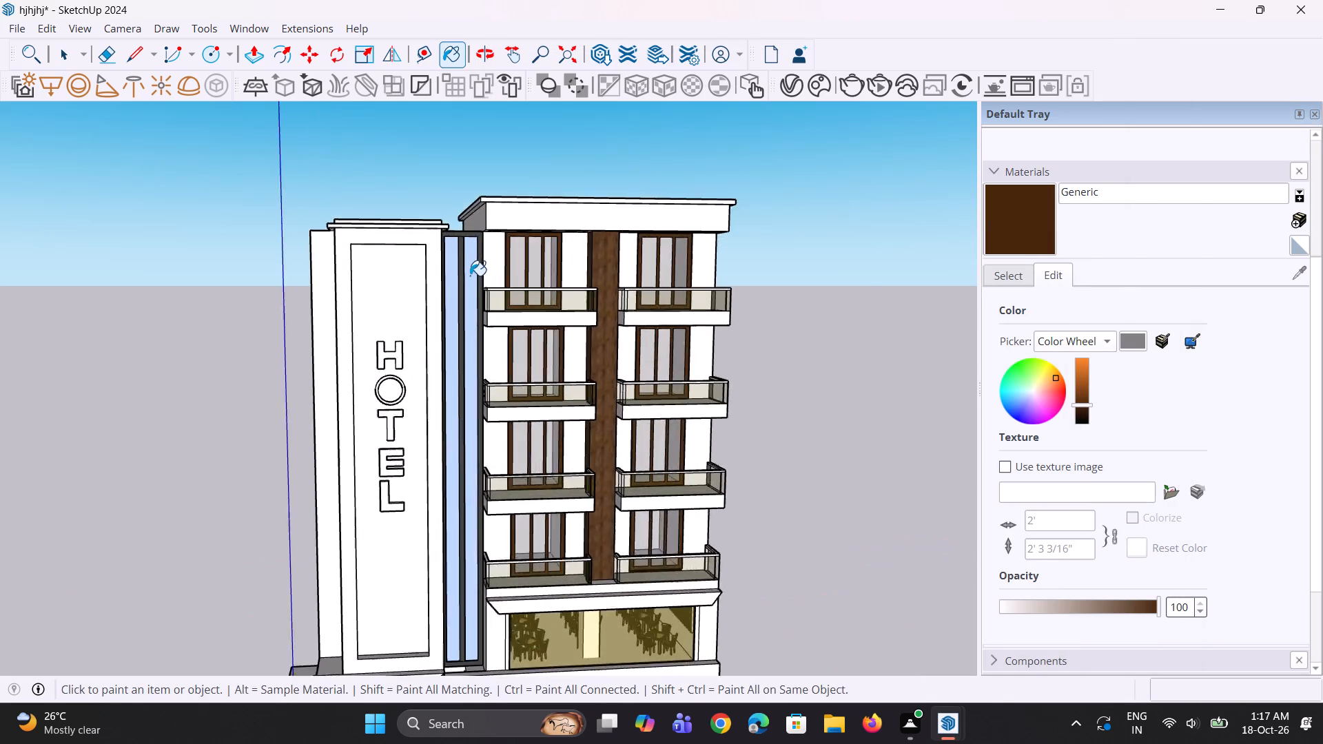
pyautogui.scroll(10, 470, 276)
pyautogui.scroll(-4, 486, 389)
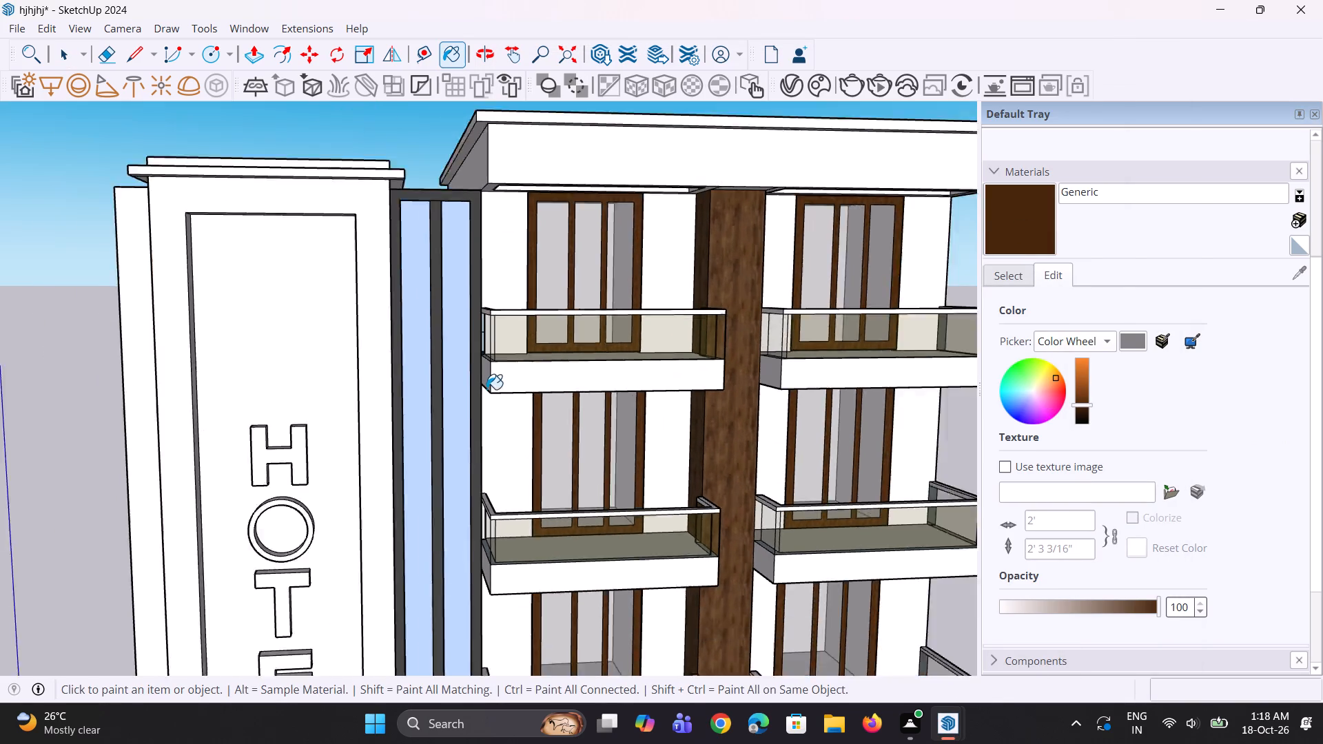
pyautogui.scroll(-1, 486, 389)
pyautogui.scroll(2, 514, 183)
pyautogui.click(519, 165)
pyautogui.moveTo(537, 174); pyautogui.dragTo(548, 192, button='middle')
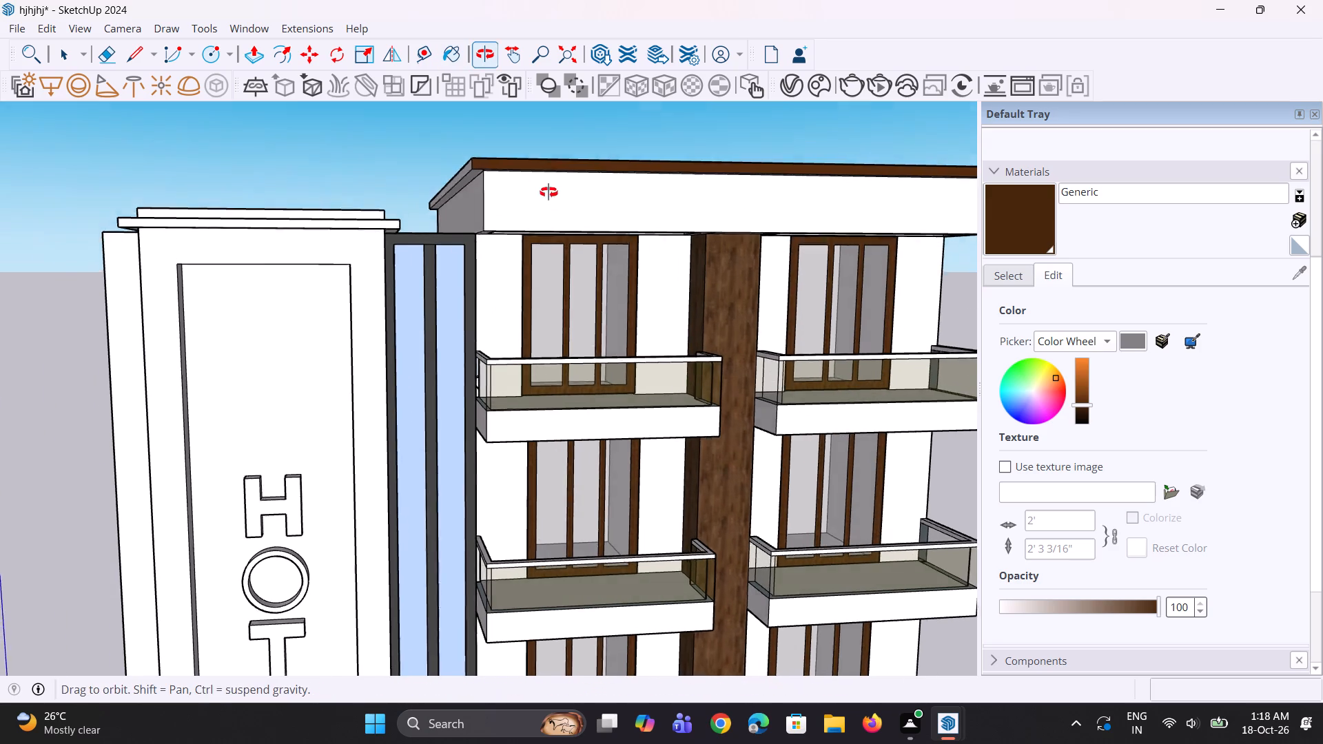
pyautogui.moveTo(548, 192); pyautogui.dragTo(554, 209, button='middle')
pyautogui.scroll(2, 495, 169)
pyautogui.click(458, 170)
pyautogui.moveTo(470, 178); pyautogui.dragTo(475, 112, button='middle')
pyautogui.scroll(1, 475, 167)
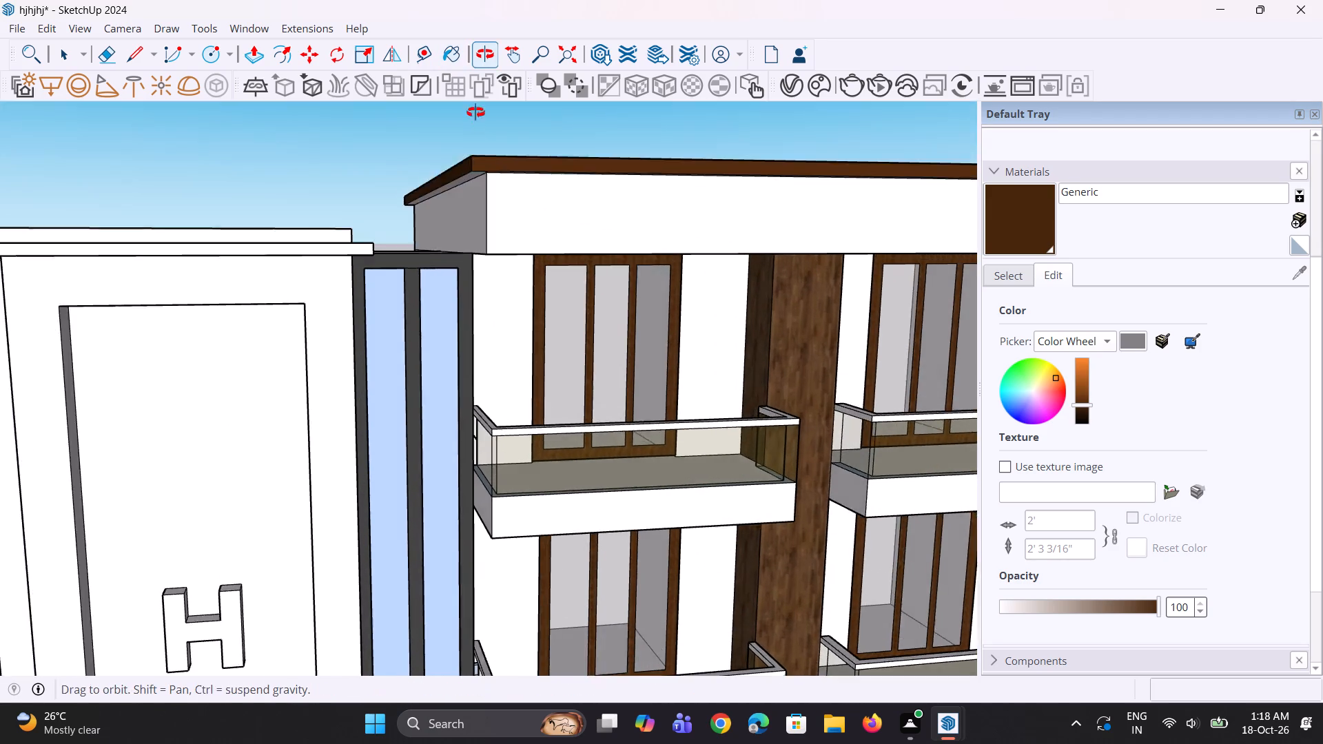
pyautogui.moveTo(475, 112); pyautogui.dragTo(476, 95, button='middle')
pyautogui.scroll(2, 488, 163)
pyautogui.click(478, 152)
pyautogui.moveTo(517, 159); pyautogui.dragTo(532, 111, button='middle')
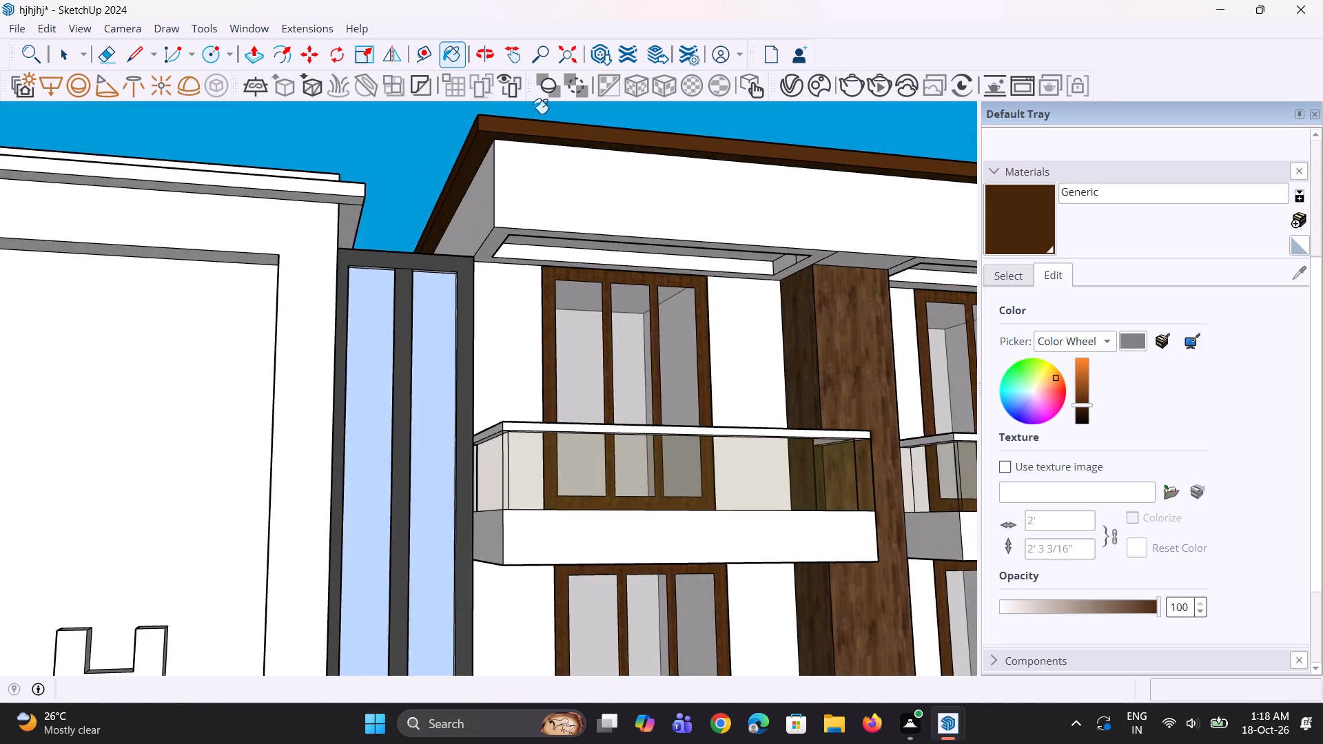
pyautogui.scroll(16, 532, 127)
pyautogui.click(548, 156)
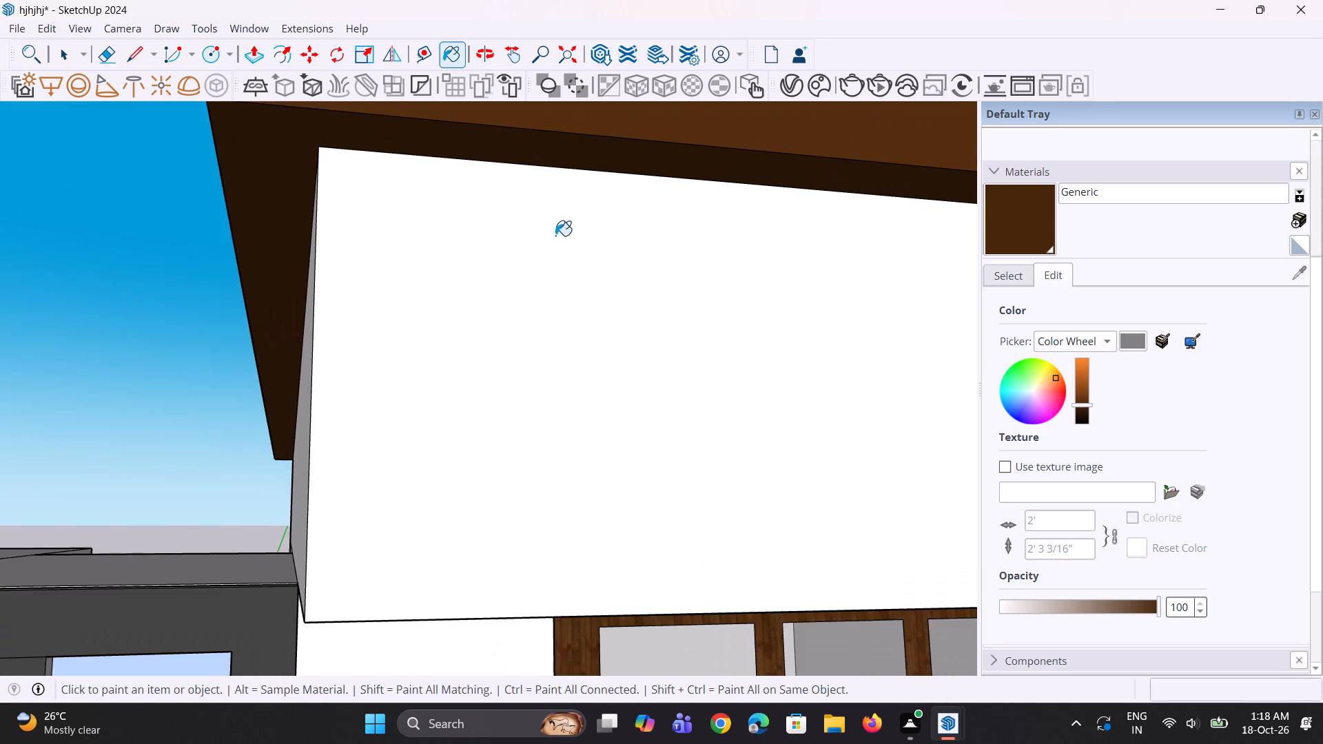
# Paint the top of the roof parapet cap and its far-side edge above the right-hand balconies with the brown Generic material.
pyautogui.scroll(-20, 527, 253)
pyautogui.moveTo(707, 284); pyautogui.dragTo(489, 395, button='middle')
pyautogui.scroll(-11, 420, 313)
pyautogui.moveTo(661, 333); pyautogui.dragTo(625, 387, button='middle')
pyautogui.scroll(6, 621, 315)
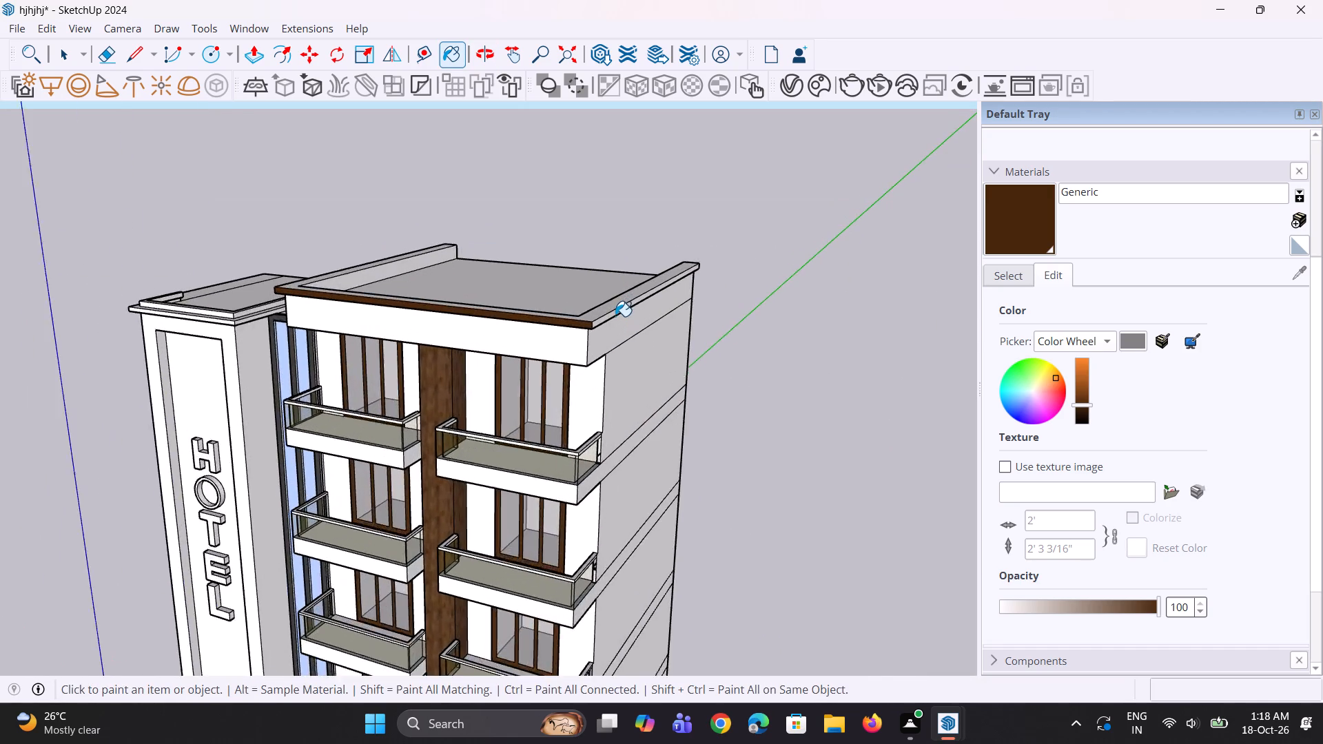
pyautogui.scroll(2, 615, 316)
pyautogui.click(614, 313)
pyautogui.click(610, 302)
# Paint the front and top faces of the top-floor left balcony's handrail, and its short return beside the wood column, brown.
pyautogui.moveTo(548, 326); pyautogui.dragTo(644, 287, button='middle')
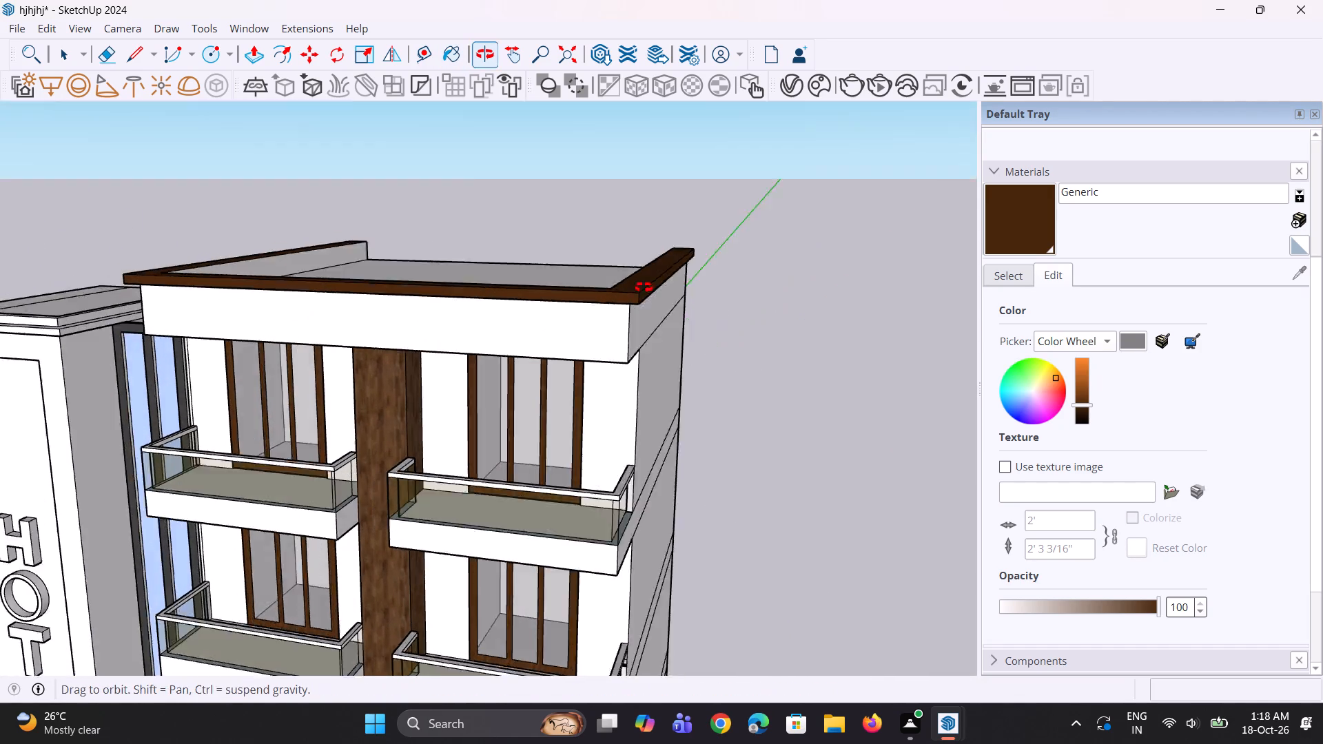
pyautogui.moveTo(644, 287); pyautogui.dragTo(677, 277, button='middle')
pyautogui.scroll(-5, 567, 313)
pyautogui.moveTo(513, 325); pyautogui.dragTo(581, 249, button='middle')
pyautogui.scroll(3, 476, 324)
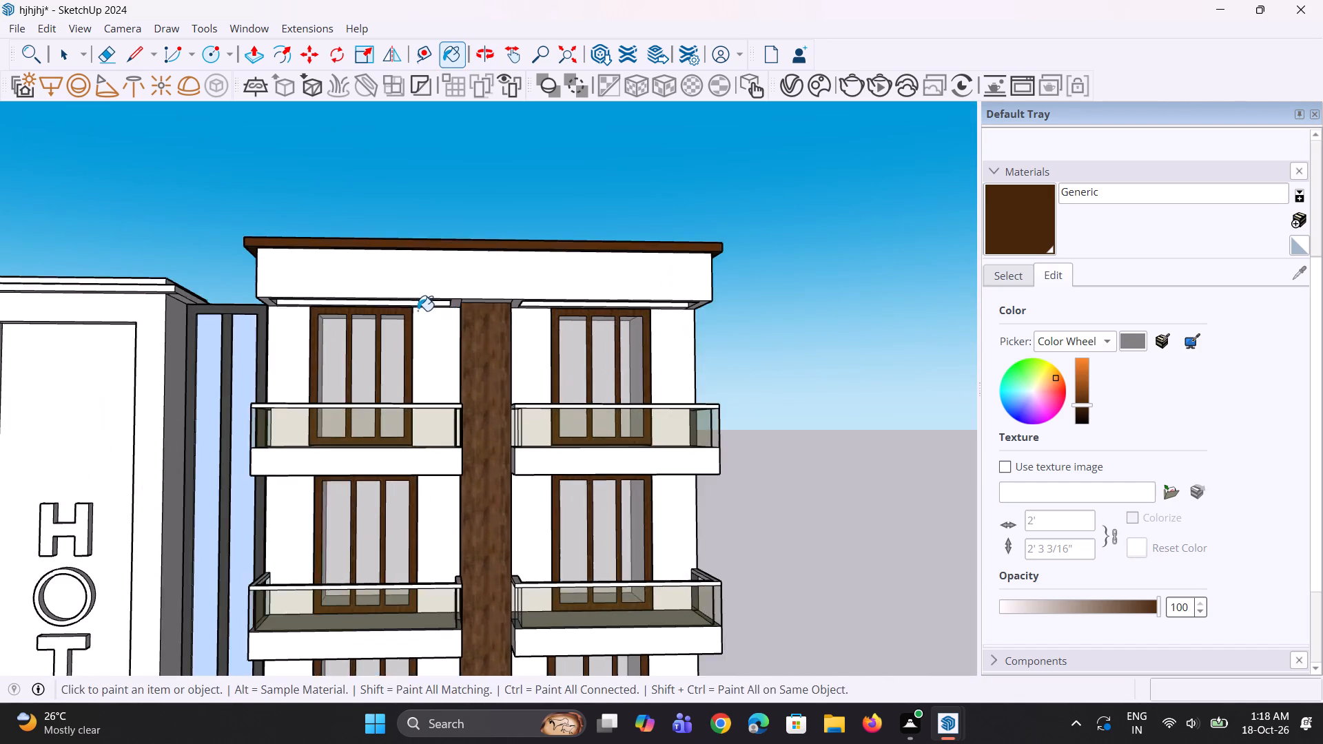
pyautogui.scroll(4, 416, 309)
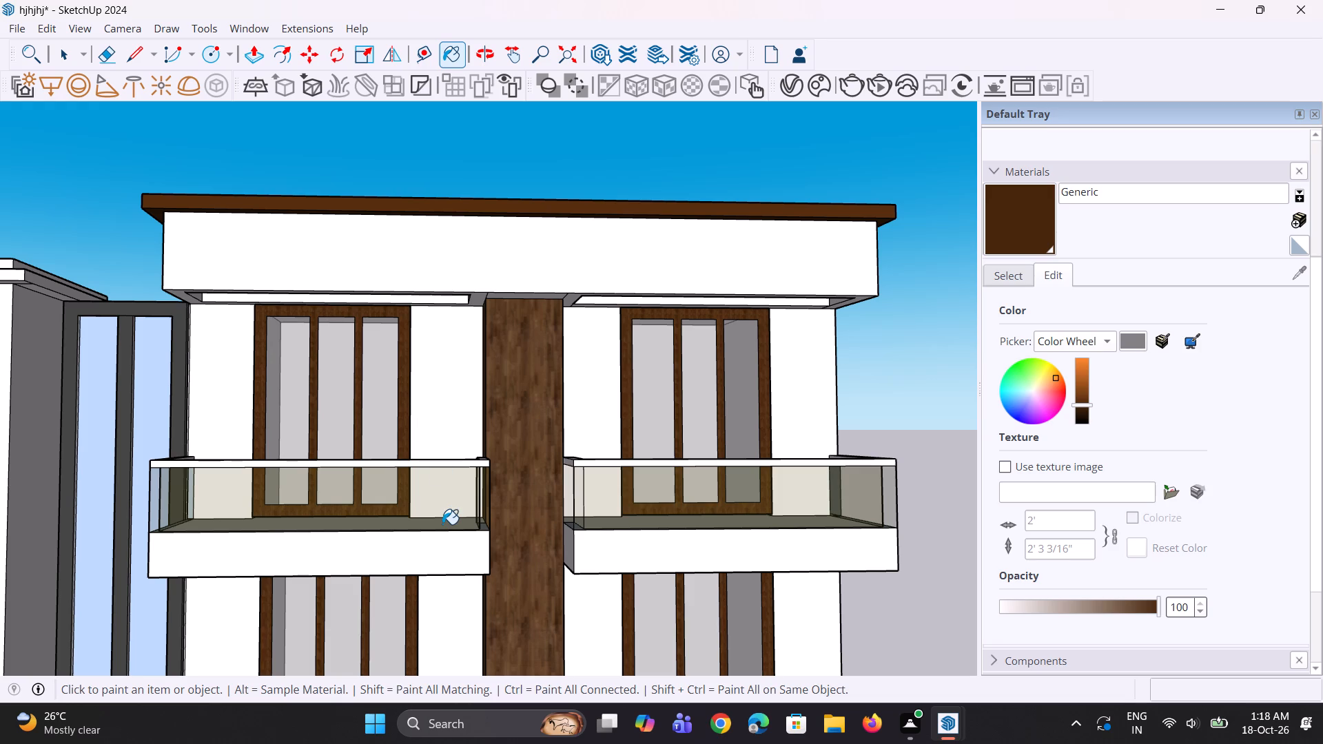
pyautogui.scroll(5, 435, 479)
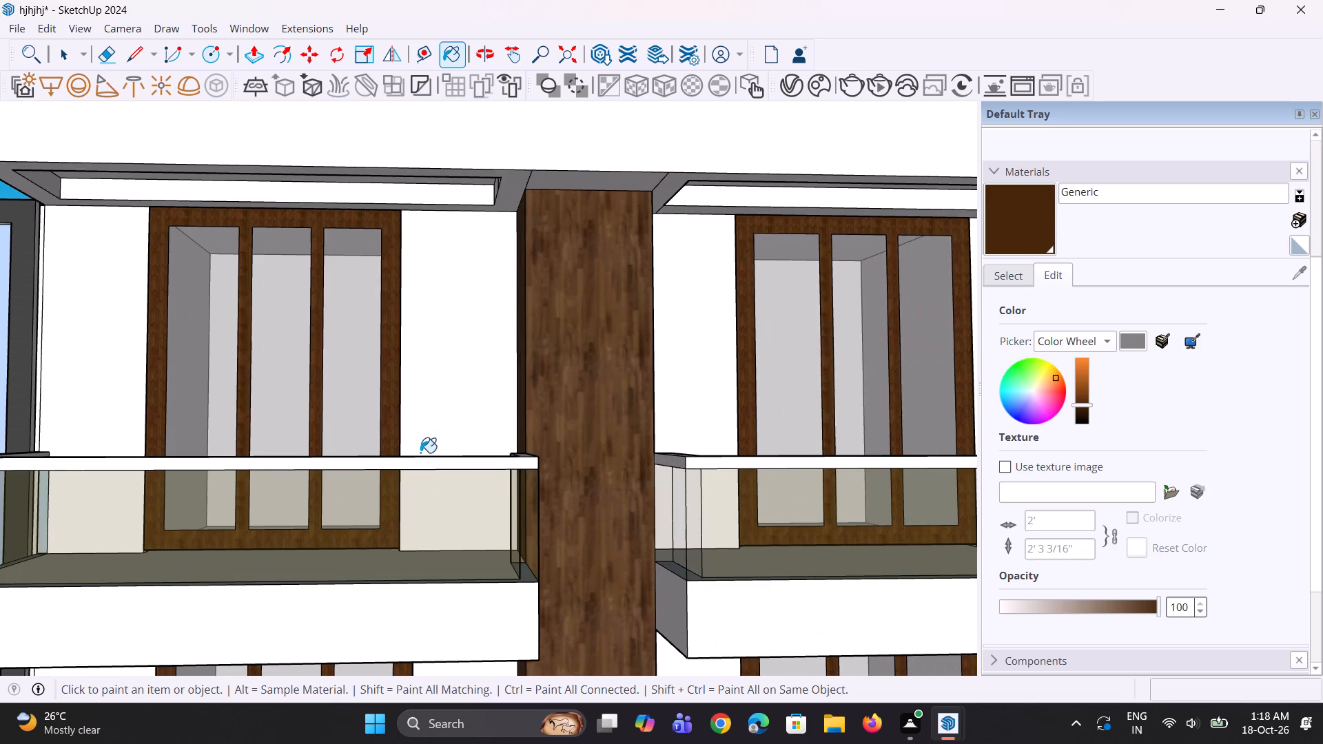
pyautogui.scroll(-7, 420, 453)
pyautogui.moveTo(420, 452); pyautogui.dragTo(431, 502, button='middle')
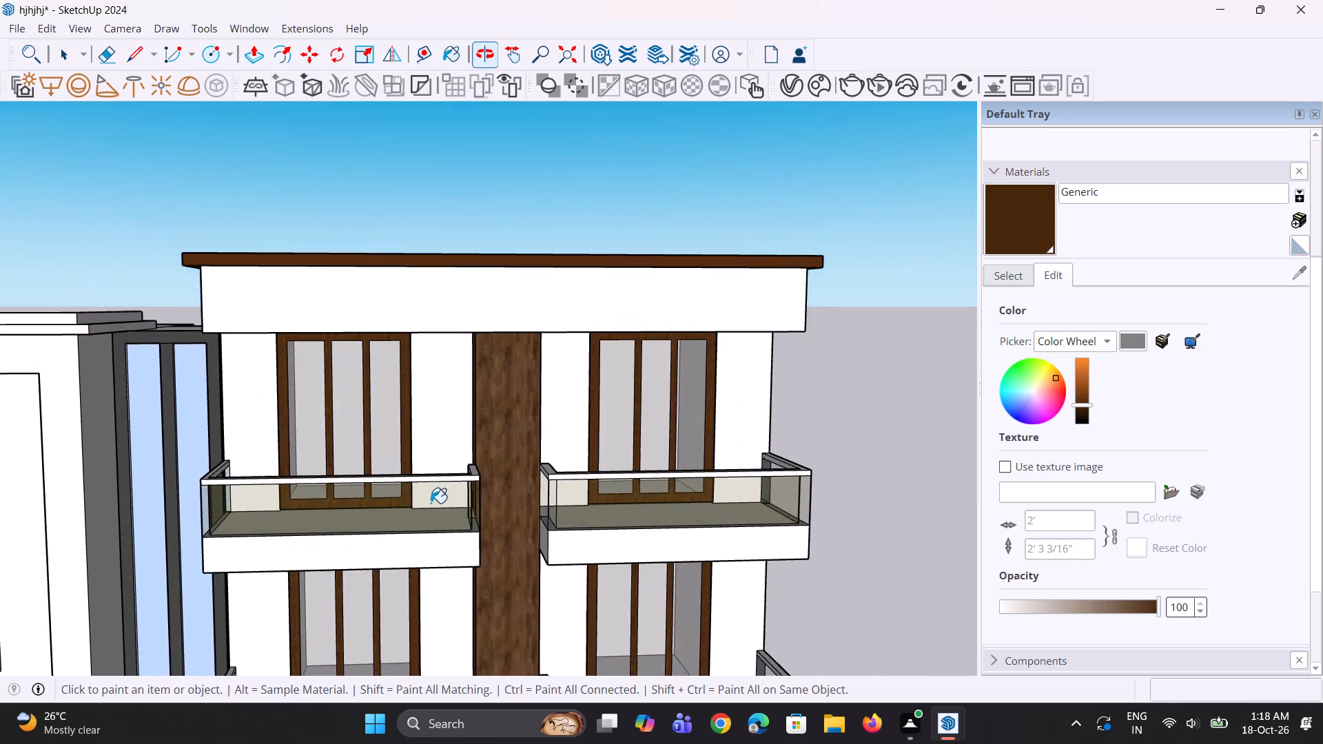
pyautogui.scroll(6, 439, 485)
pyautogui.click(453, 475)
pyautogui.moveTo(458, 488); pyautogui.dragTo(467, 540, button='middle')
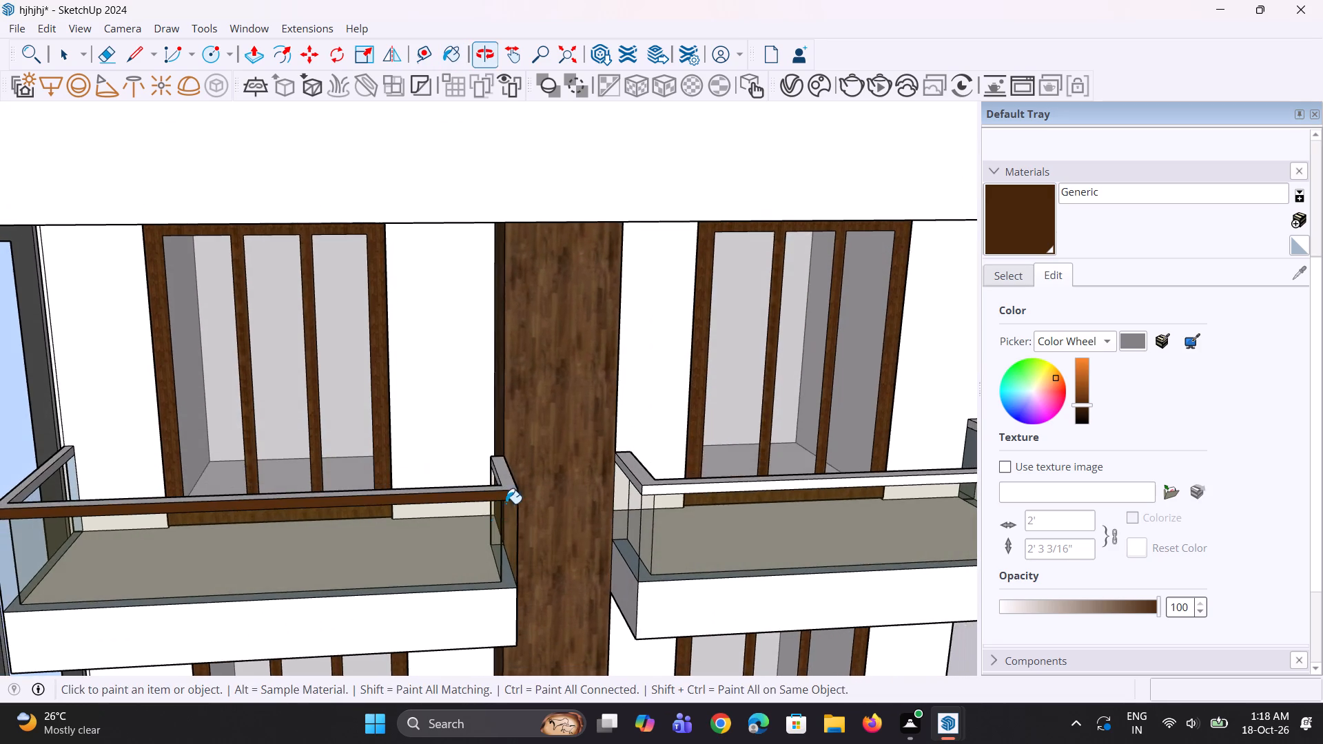
pyautogui.scroll(2, 511, 495)
pyautogui.click(510, 480)
pyautogui.scroll(-6, 510, 480)
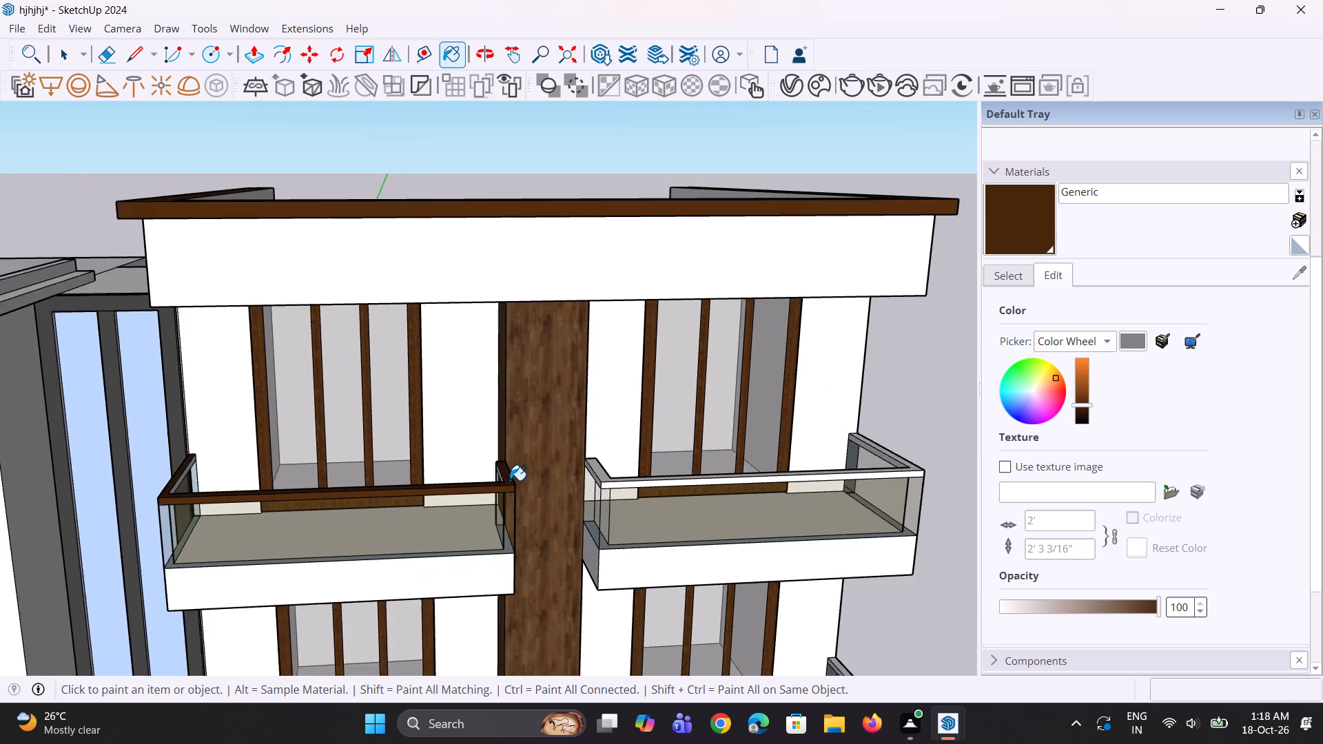
pyautogui.scroll(-1, 510, 480)
pyautogui.scroll(13, 509, 477)
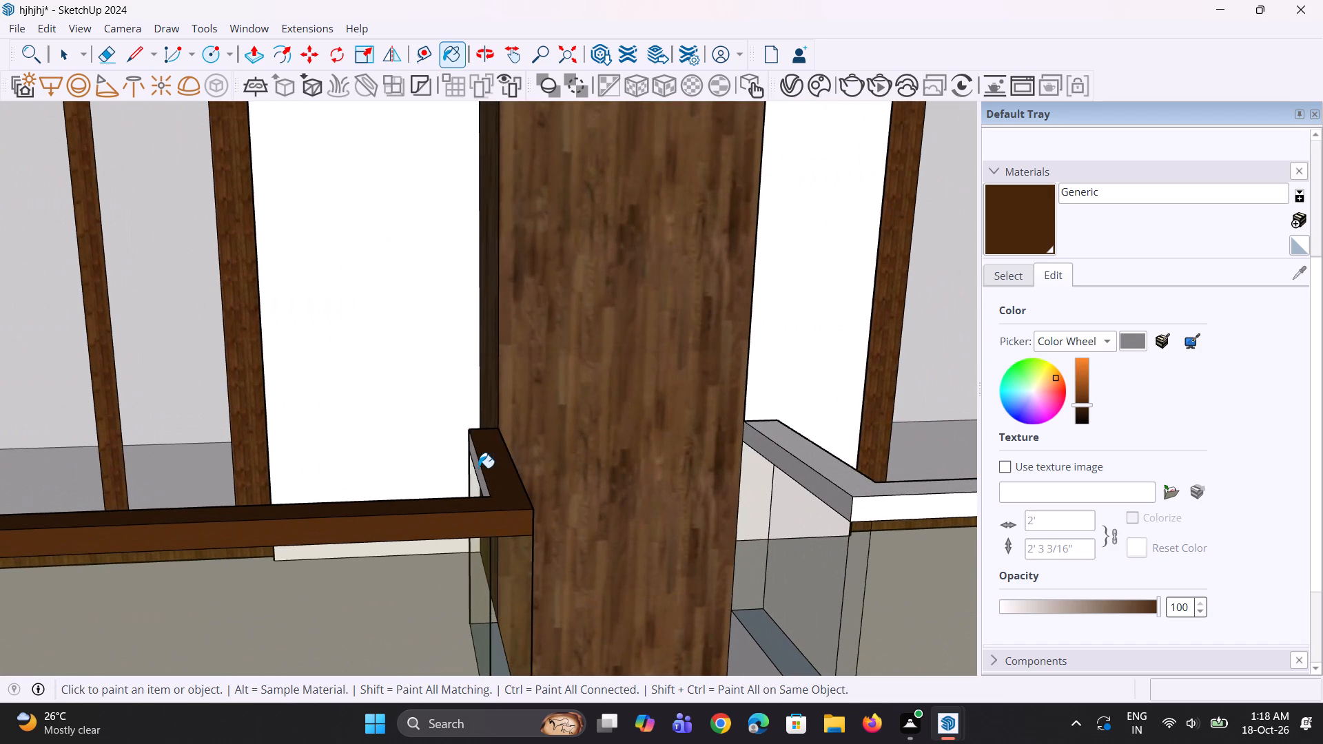
pyautogui.click(478, 468)
# Paint the inner face of the same balcony's tower-side handrail and the strip under its glass with the brown Generic material.
pyautogui.scroll(-10, 500, 483)
pyautogui.moveTo(424, 463); pyautogui.dragTo(390, 593, button='middle')
pyautogui.scroll(2, 280, 541)
pyautogui.scroll(4, 90, 513)
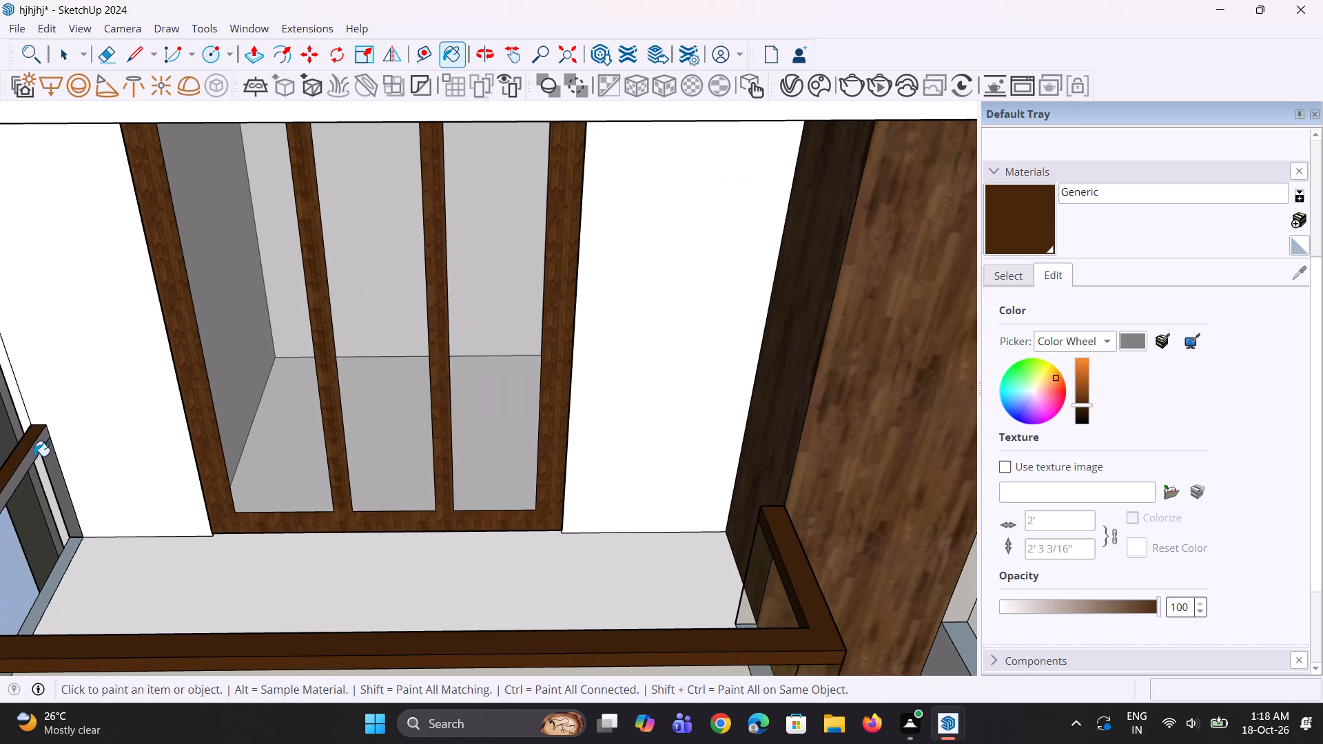
pyautogui.click(34, 456)
pyautogui.click(71, 552)
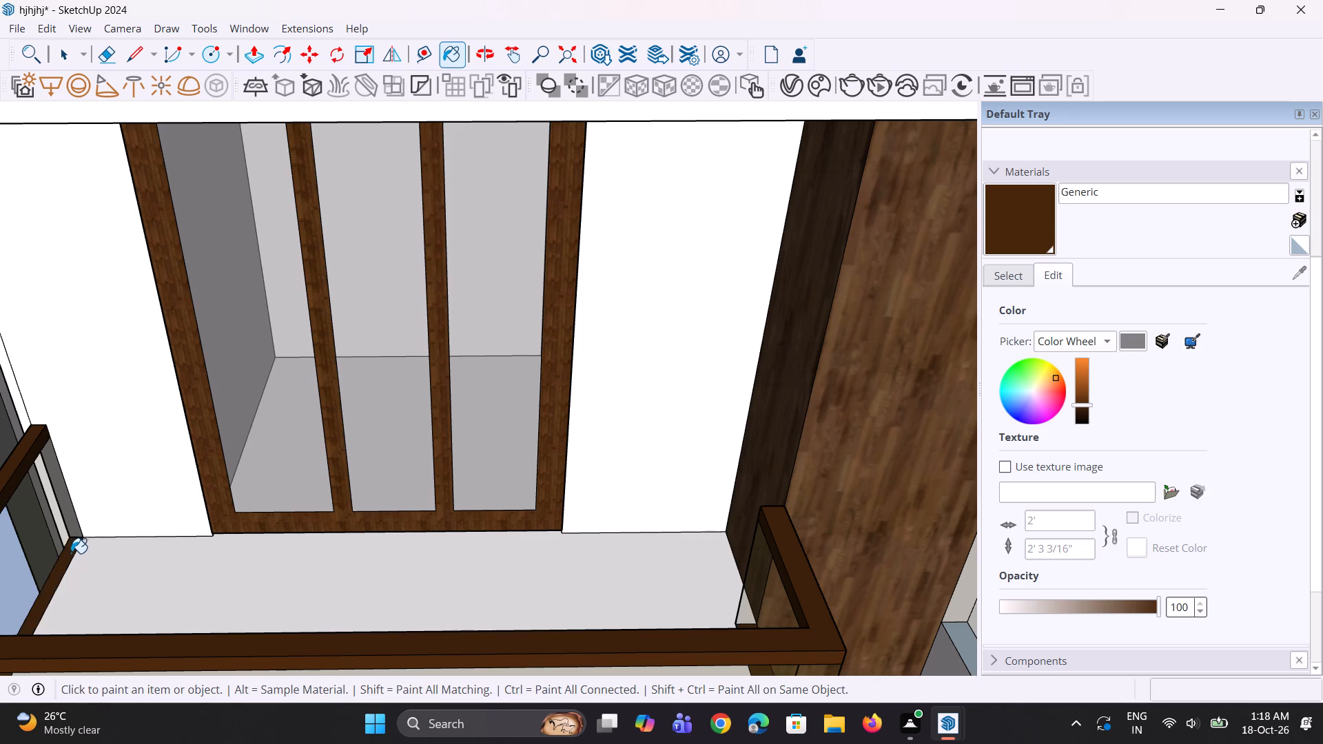
pyautogui.scroll(-5, 138, 508)
pyautogui.scroll(2, 96, 493)
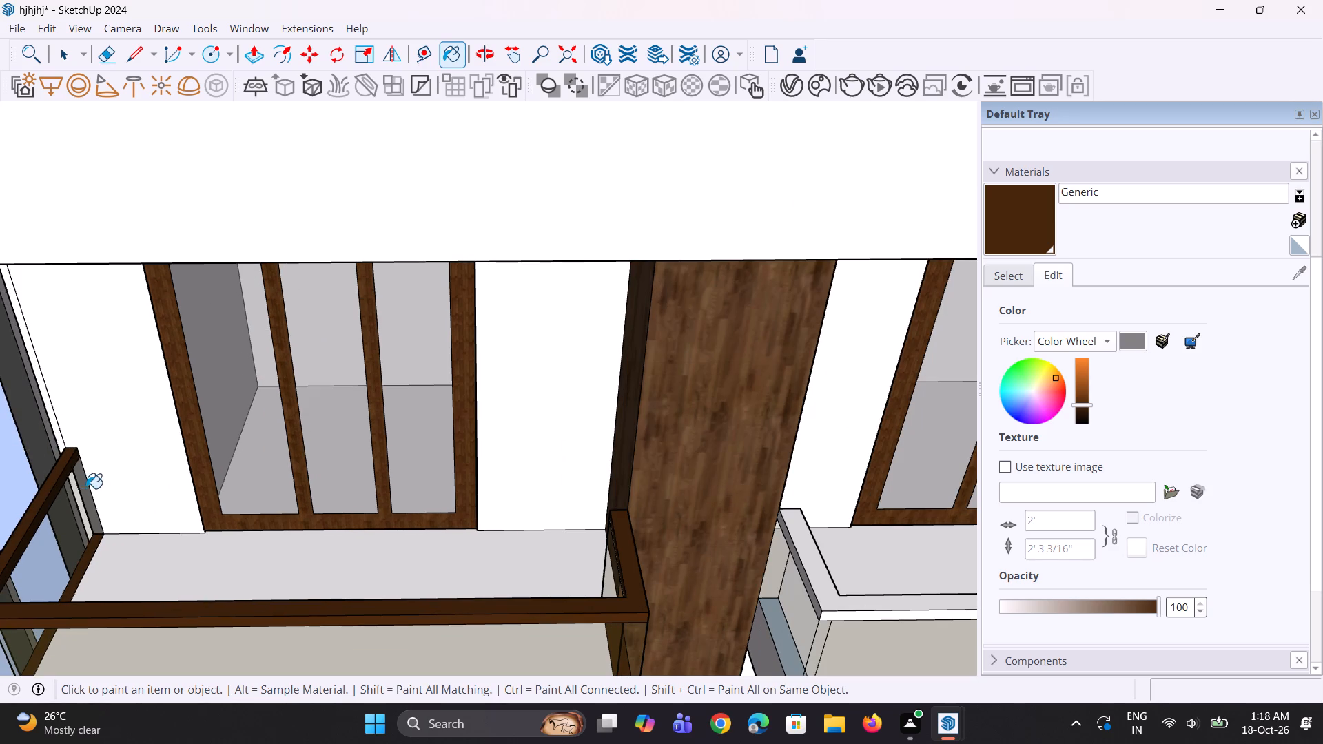
pyautogui.click(86, 488)
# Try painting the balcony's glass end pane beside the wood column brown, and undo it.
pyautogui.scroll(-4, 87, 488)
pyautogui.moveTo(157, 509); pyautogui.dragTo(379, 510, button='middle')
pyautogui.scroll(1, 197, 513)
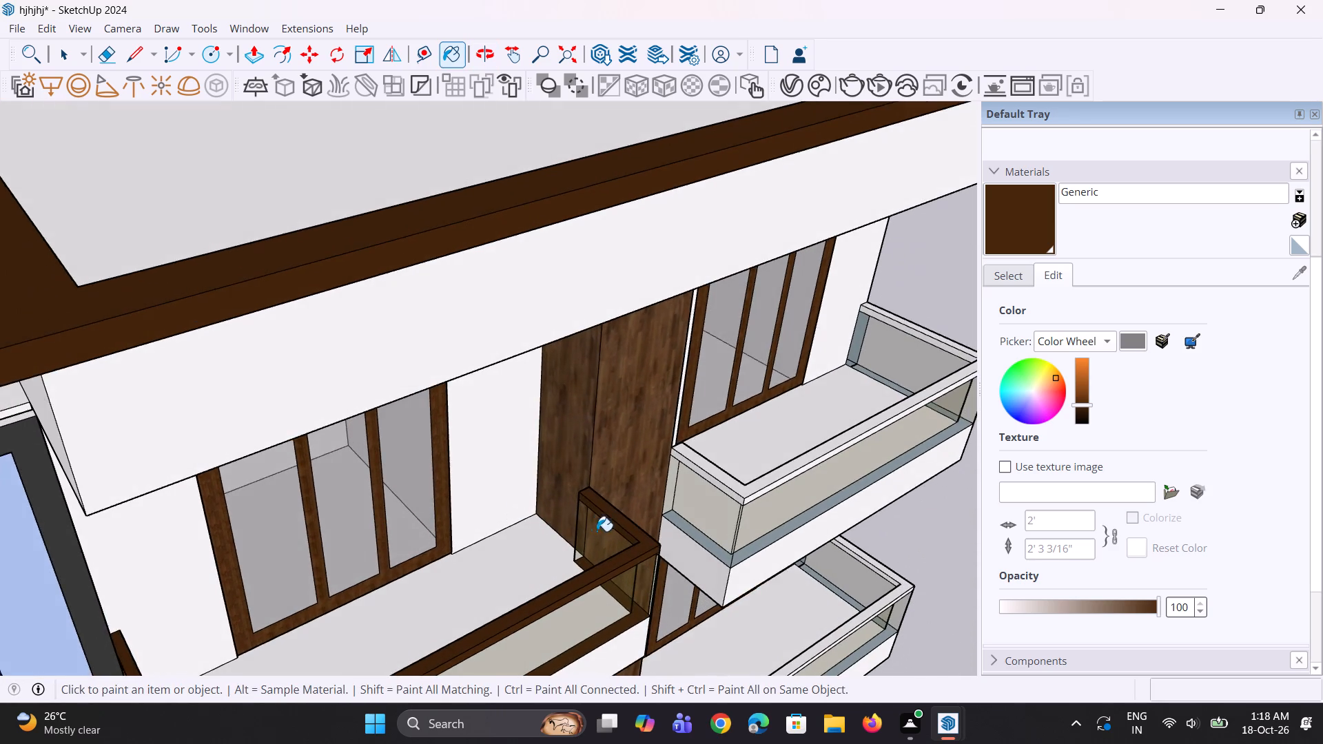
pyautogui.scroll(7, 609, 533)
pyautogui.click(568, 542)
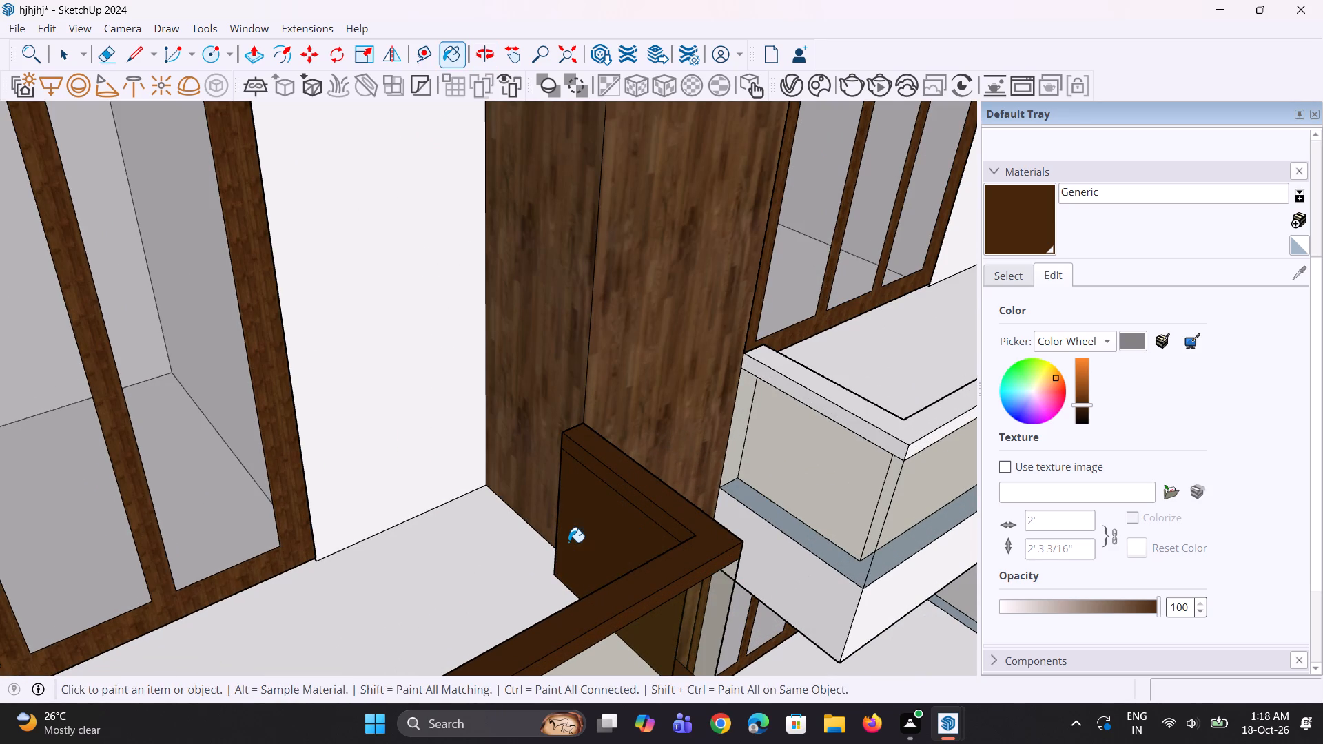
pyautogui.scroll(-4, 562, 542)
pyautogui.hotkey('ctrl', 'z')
# Paint the outer end faces of the top-floor left balcony's handrail brown, at the column side and the tower side.
pyautogui.scroll(-2, 553, 532)
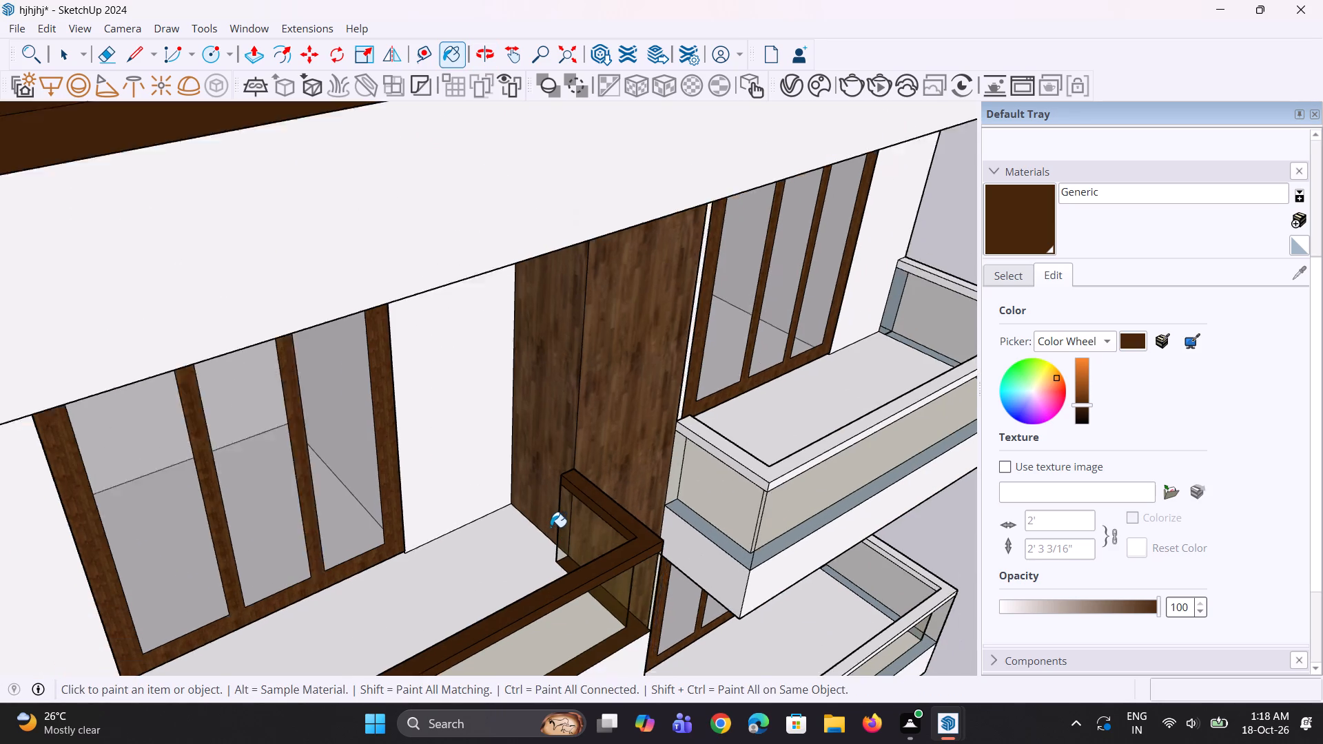
pyautogui.scroll(-11, 551, 527)
pyautogui.moveTo(540, 525); pyautogui.dragTo(233, 451, button='middle')
pyautogui.scroll(15, 340, 485)
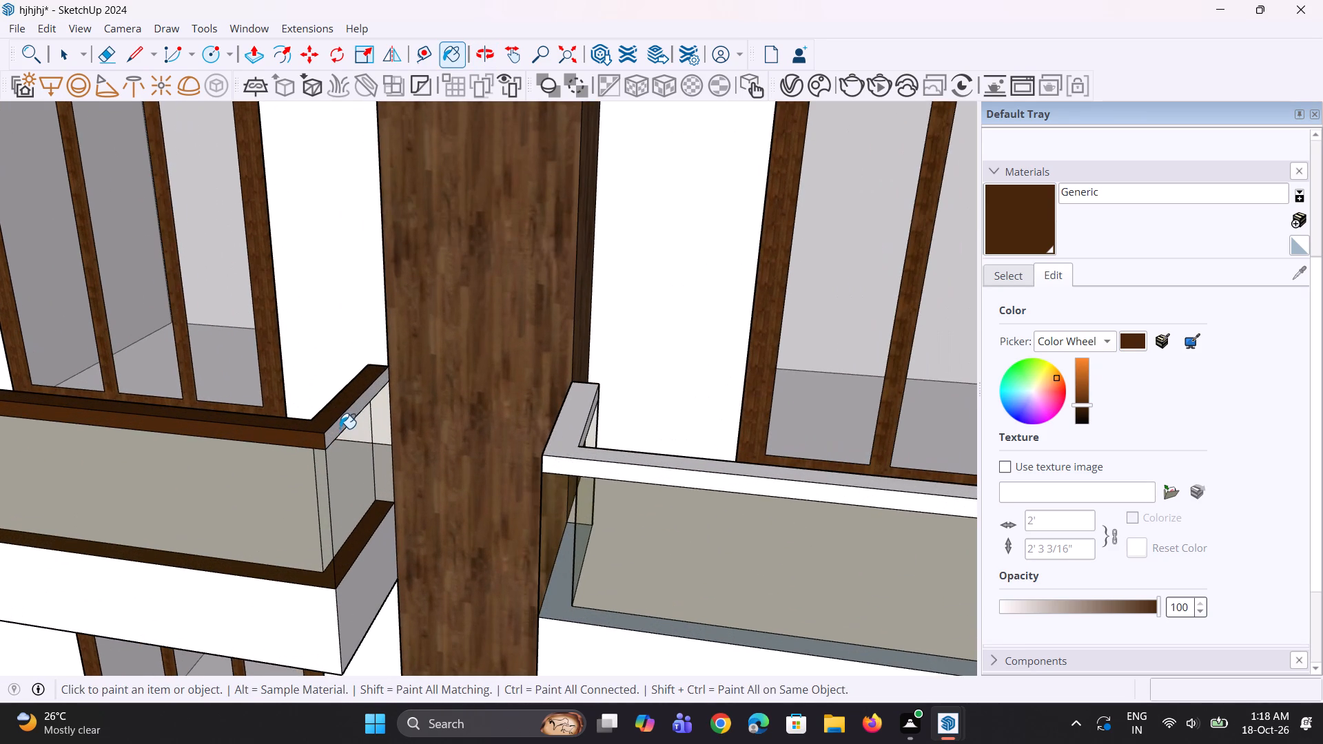
pyautogui.click(340, 428)
pyautogui.moveTo(287, 507); pyautogui.dragTo(841, 415, button='middle')
pyautogui.click(660, 537)
pyautogui.click(658, 555)
pyautogui.scroll(-5, 494, 494)
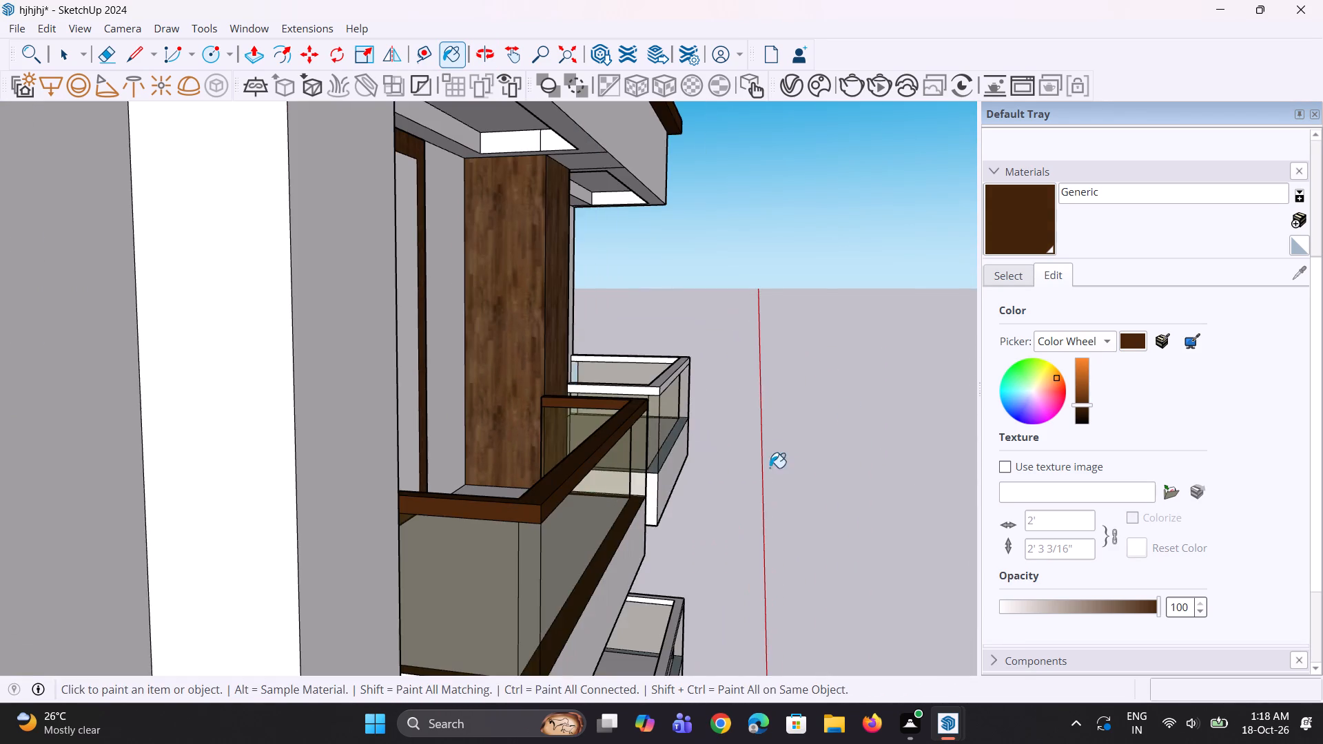
# Paint the front, top and column-side outer faces of the top-floor right balcony's handrail with the brown Generic material.
pyautogui.moveTo(770, 468); pyautogui.dragTo(487, 475, button='middle')
pyautogui.scroll(3, 511, 413)
pyautogui.click(510, 402)
pyautogui.scroll(3, 459, 397)
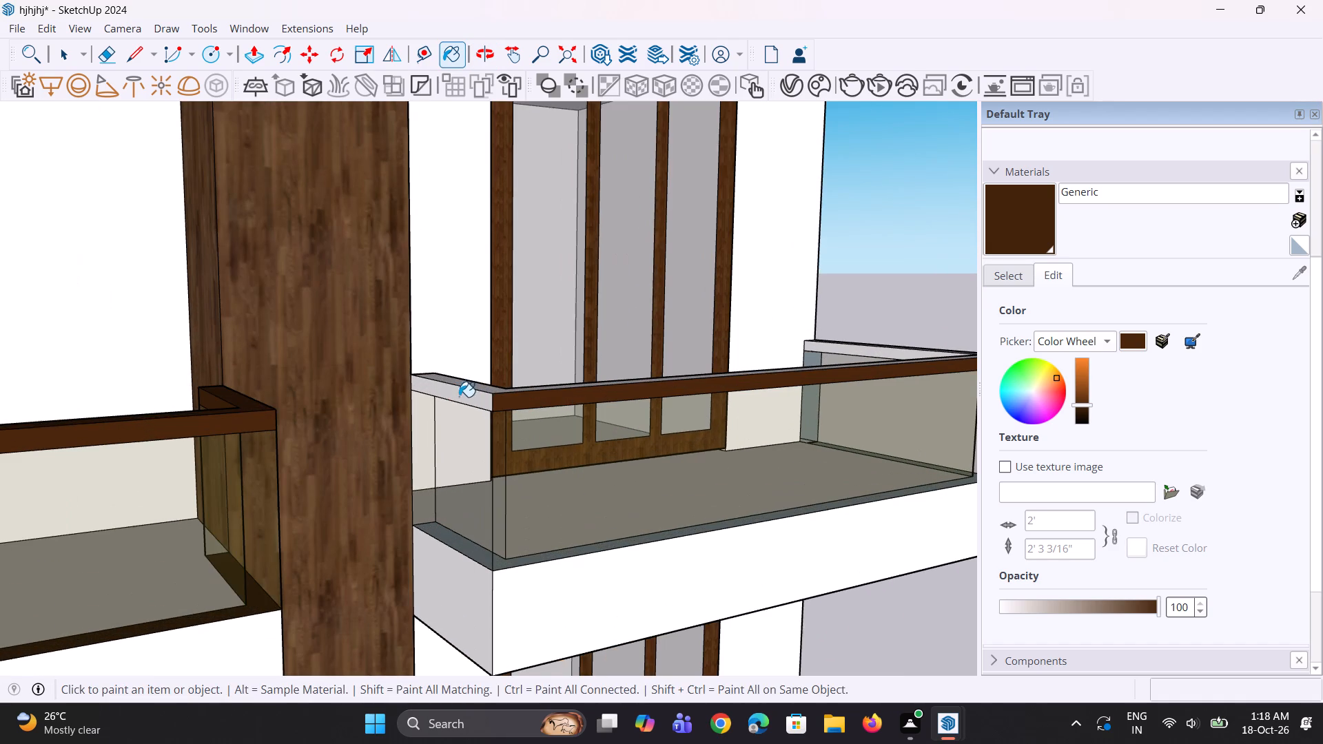
pyautogui.click(460, 394)
pyautogui.click(472, 388)
pyautogui.moveTo(493, 412); pyautogui.dragTo(497, 460, button='middle')
pyautogui.click(498, 421)
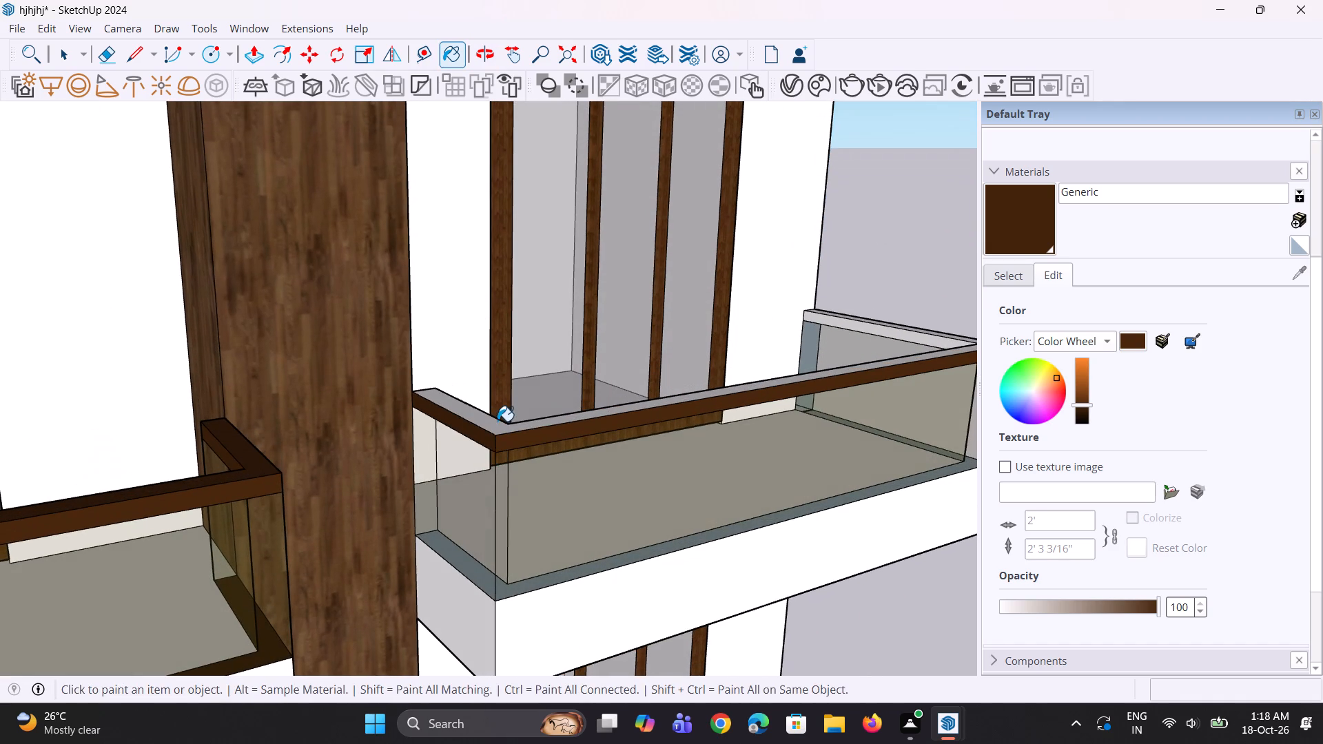
pyautogui.click(493, 426)
# Paint the inner and outer faces of the same handrail's return at the building's outer corner brown.
pyautogui.scroll(-8, 393, 476)
pyautogui.scroll(2, 741, 396)
pyautogui.scroll(2, 683, 402)
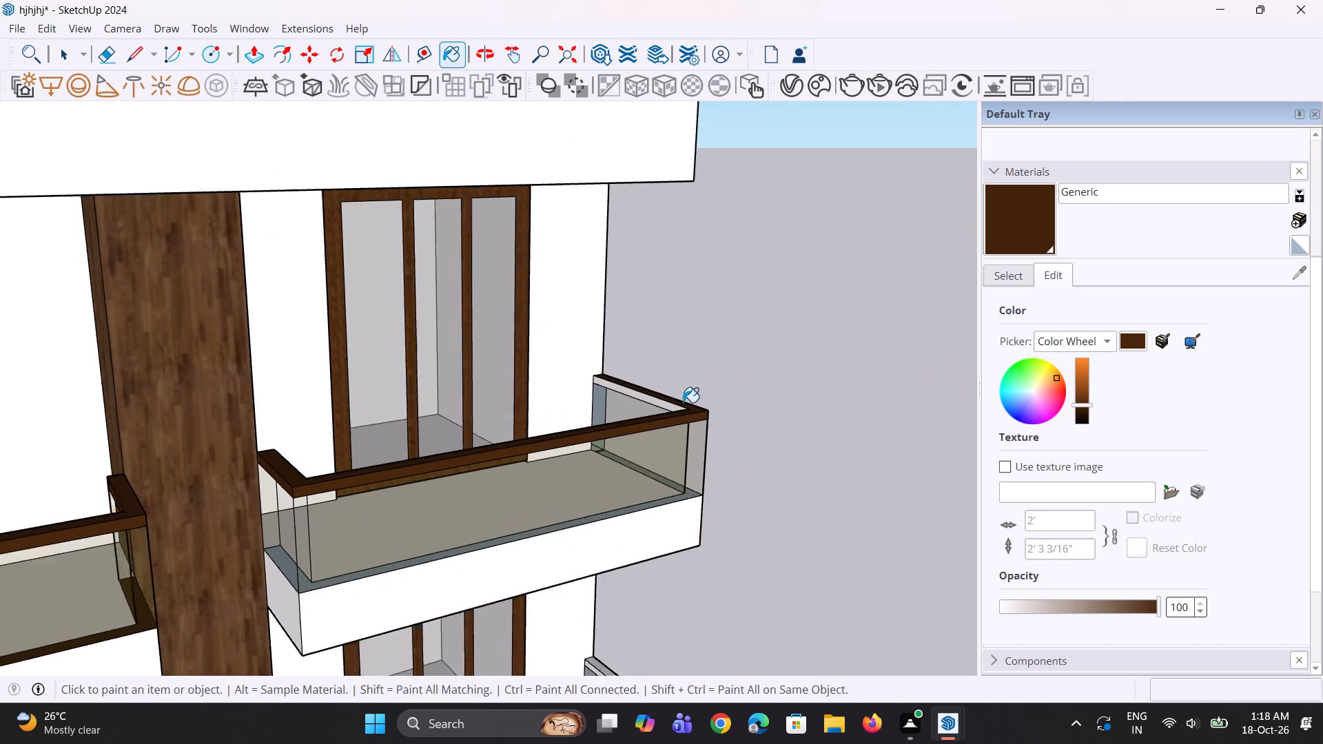
pyautogui.scroll(1, 683, 402)
pyautogui.click(674, 406)
pyautogui.scroll(3, 664, 419)
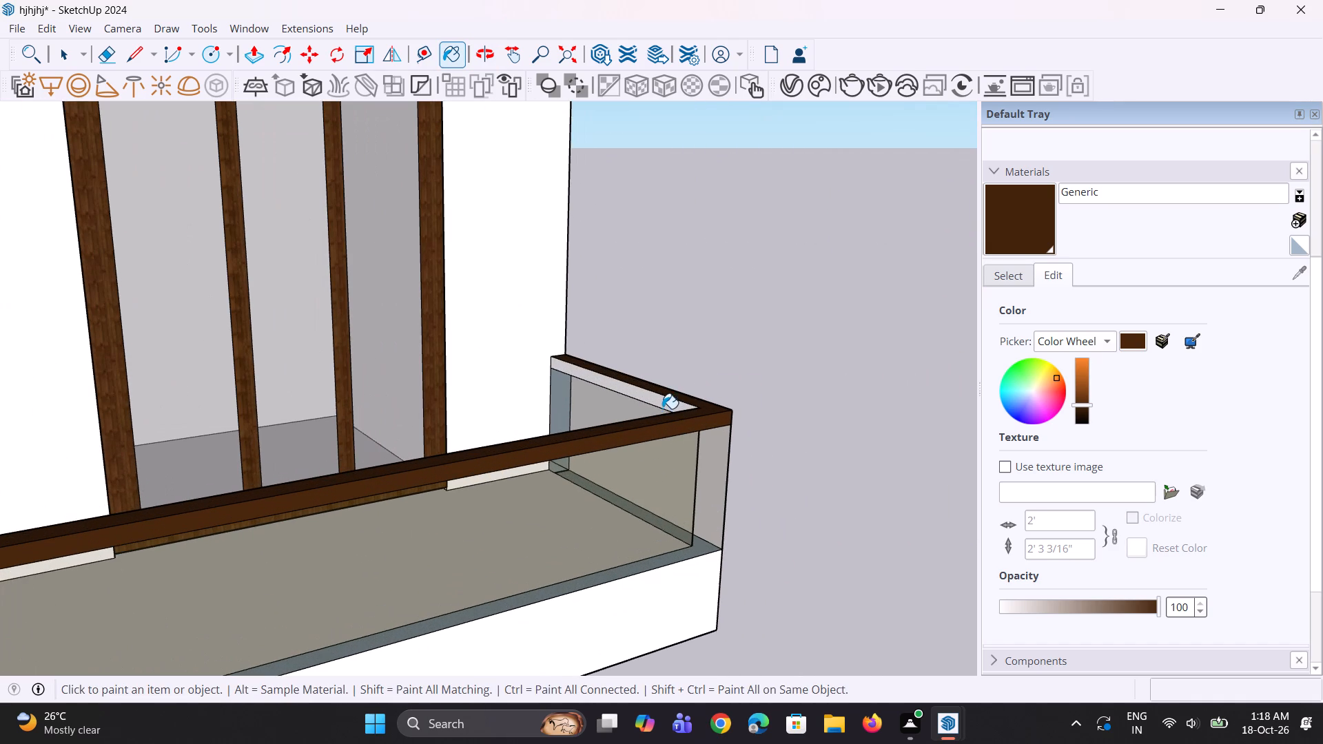
pyautogui.click(663, 406)
pyautogui.moveTo(663, 411); pyautogui.dragTo(291, 436, button='middle')
pyautogui.scroll(2, 455, 459)
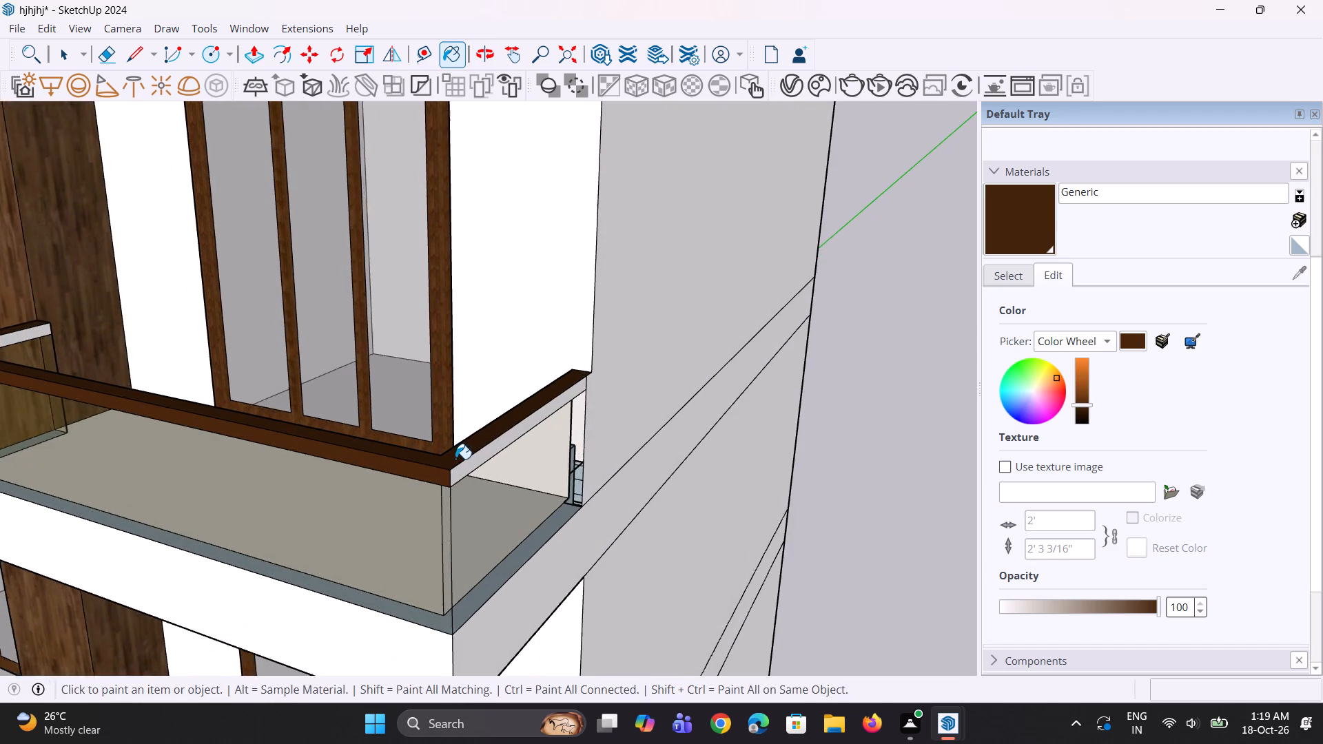
pyautogui.click(476, 462)
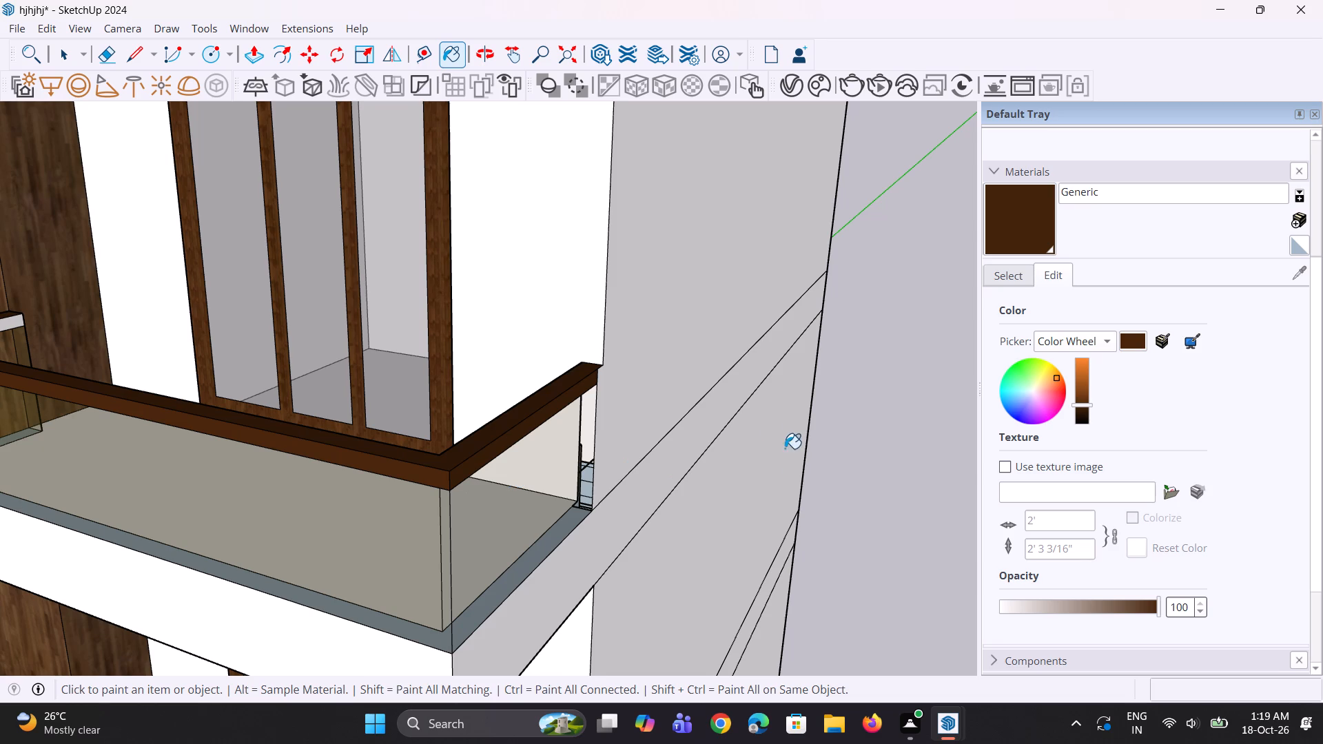
# Paint the top, front and outer-corner end faces of the handrail on the right balcony one floor below the top brown.
pyautogui.scroll(-15, 613, 391)
pyautogui.scroll(3, 586, 511)
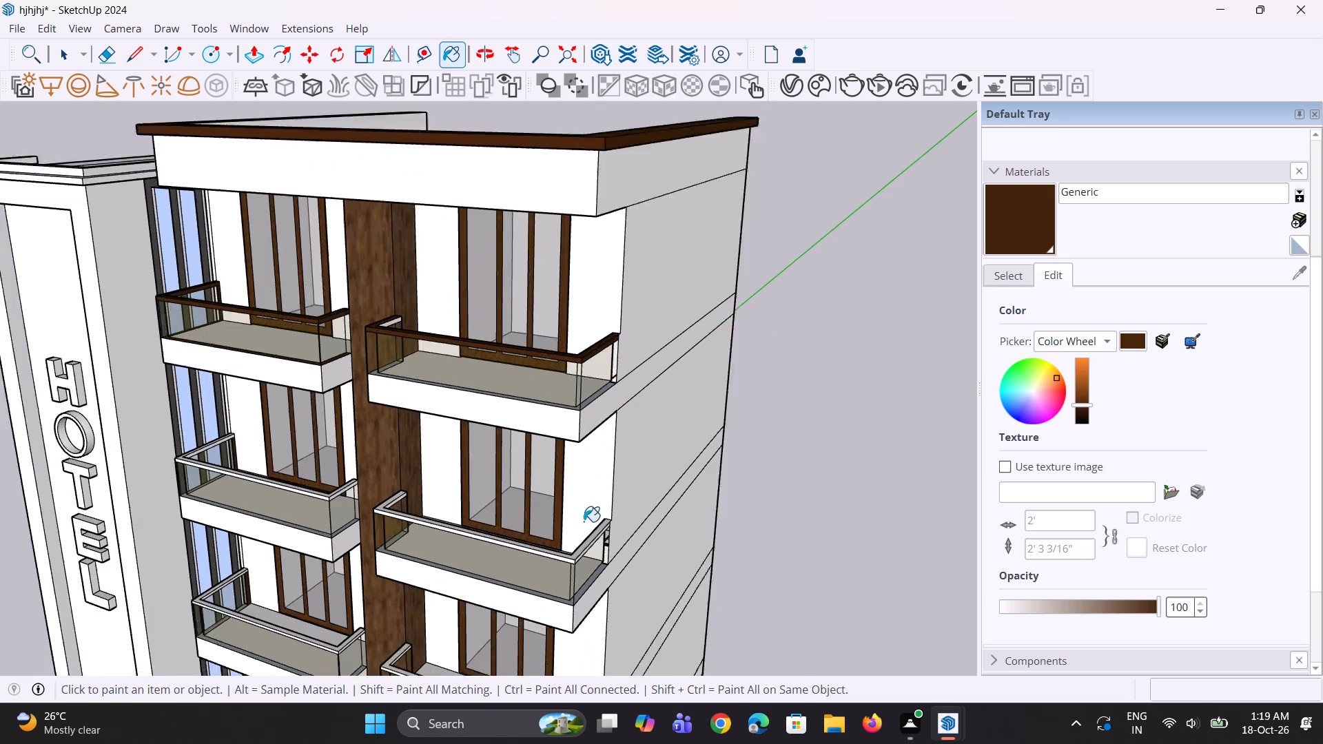
pyautogui.scroll(10, 584, 521)
pyautogui.click(570, 564)
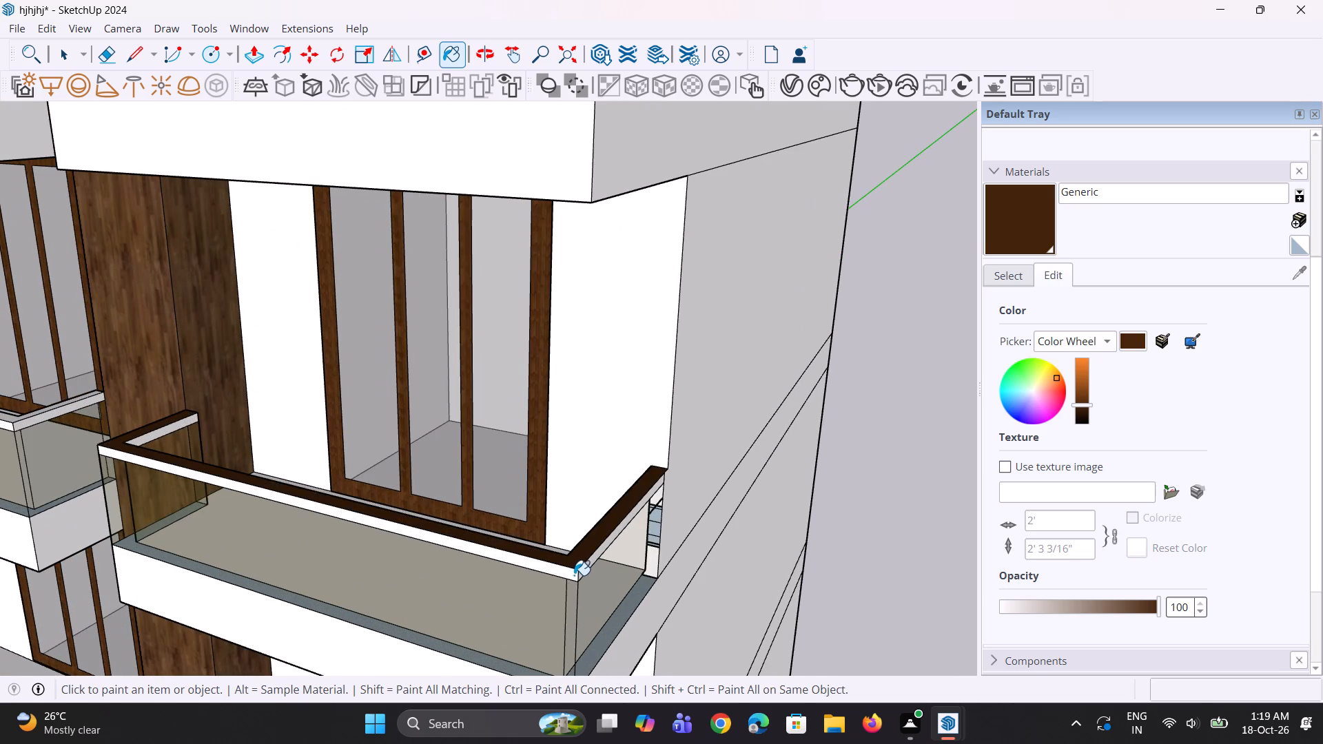
pyautogui.click(574, 575)
pyautogui.click(589, 566)
# Paint the outer and inner faces of that handrail's short return beside the wood column brown.
pyautogui.moveTo(462, 550); pyautogui.dragTo(515, 550, button='middle')
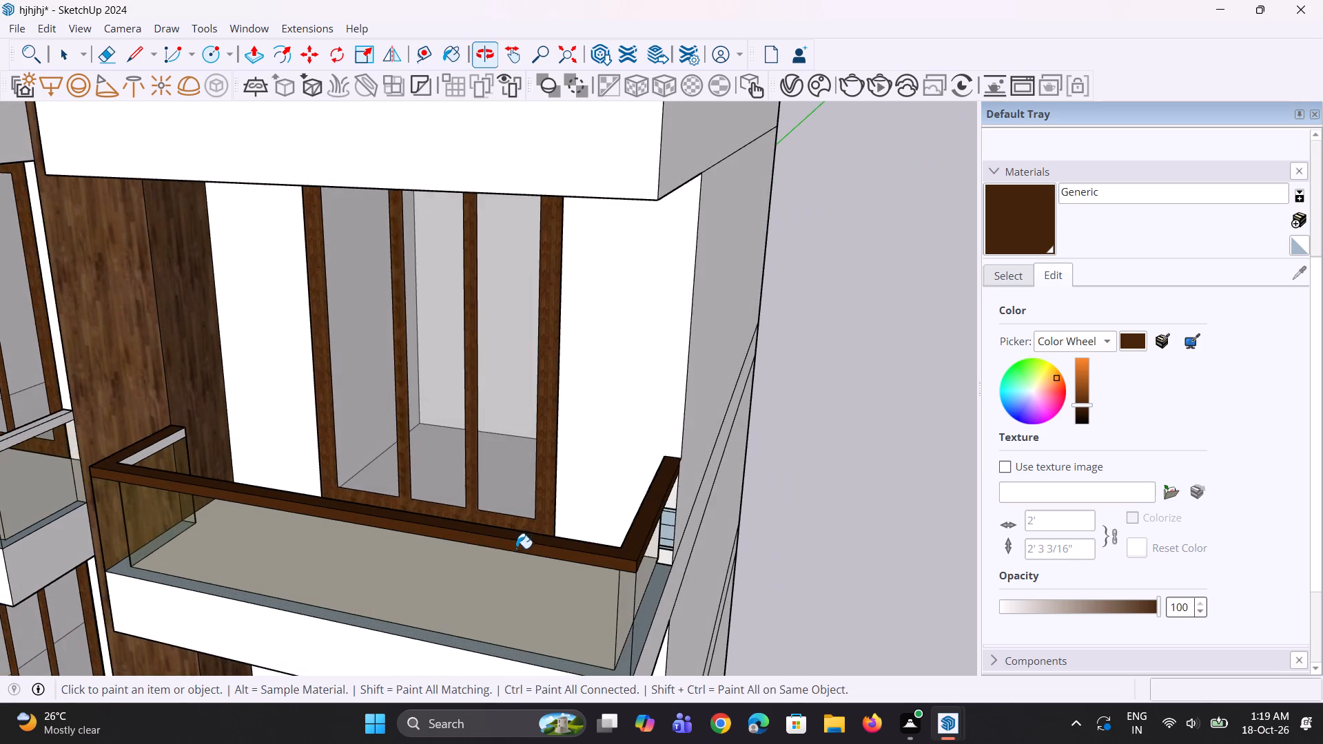
pyautogui.scroll(-5, 537, 536)
pyautogui.moveTo(310, 497); pyautogui.dragTo(592, 484, button='middle')
pyautogui.scroll(3, 356, 533)
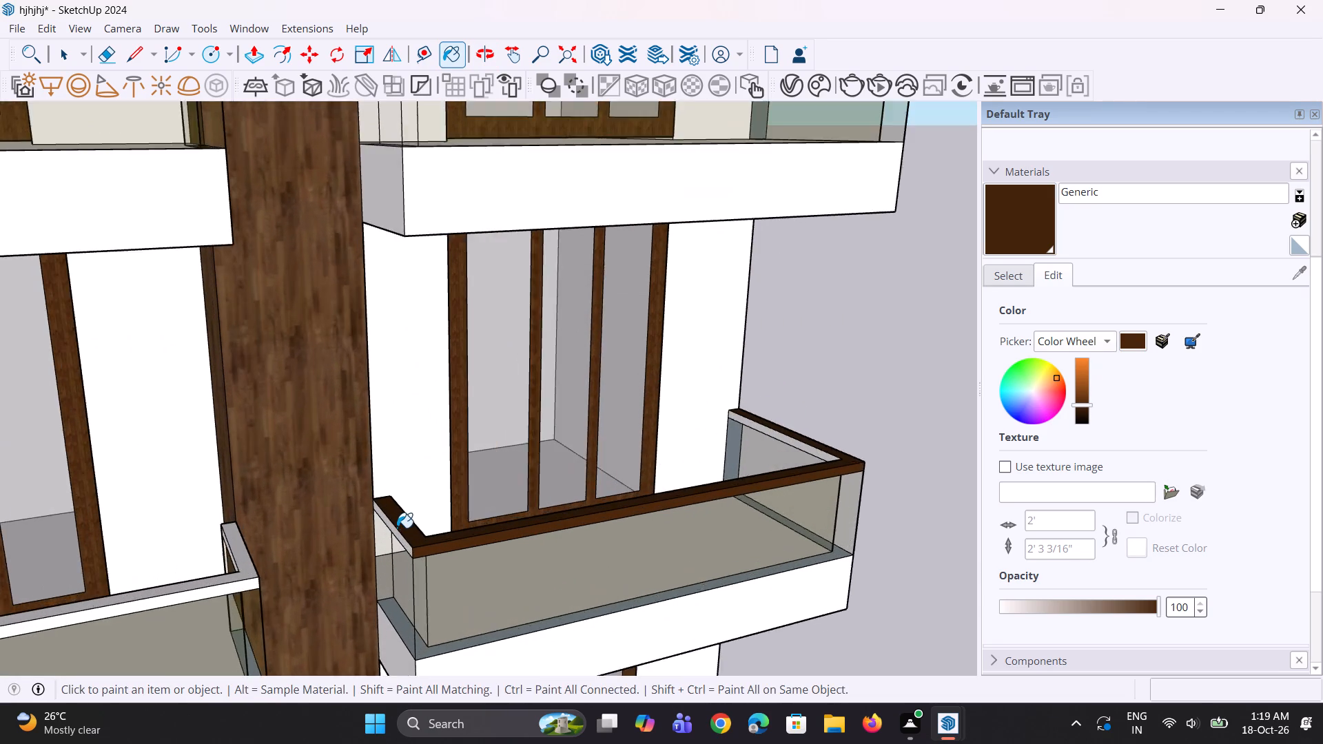
pyautogui.scroll(3, 397, 528)
pyautogui.click(394, 533)
pyautogui.moveTo(400, 537); pyautogui.dragTo(136, 510, button='middle')
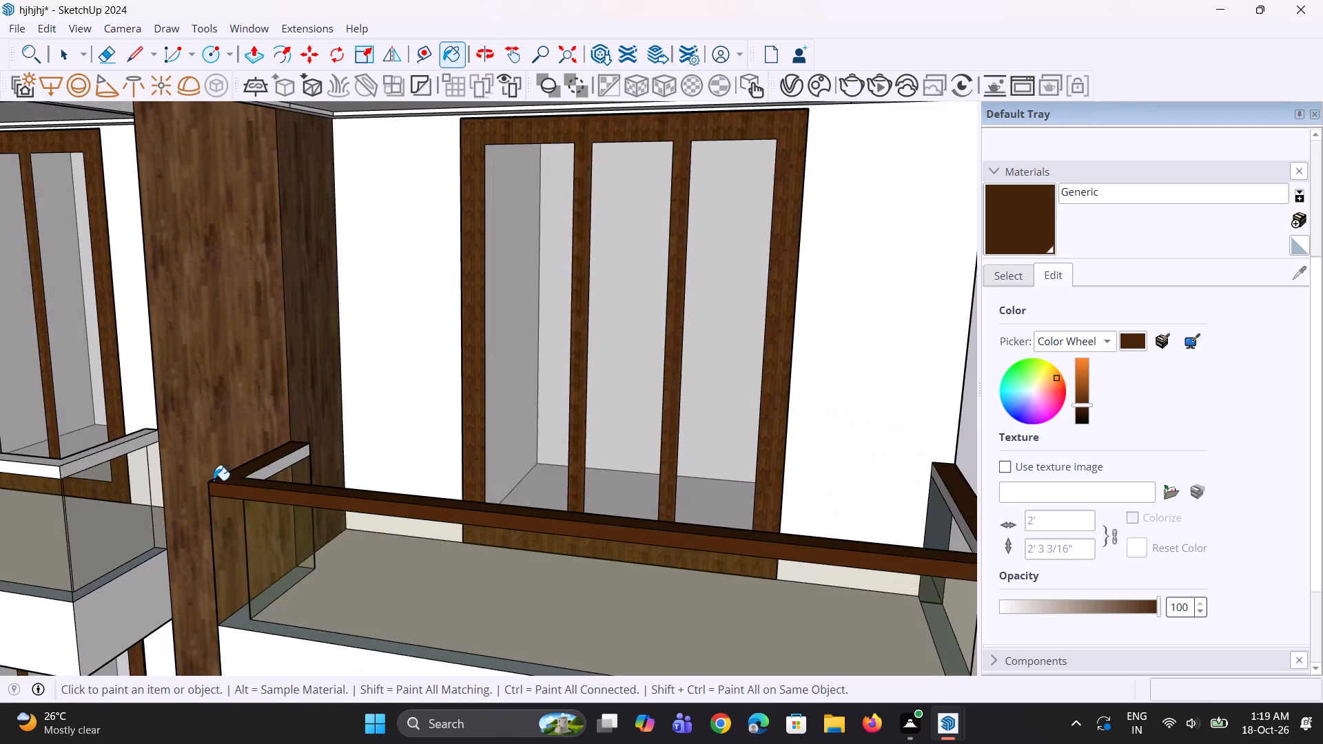
pyautogui.scroll(3, 214, 480)
pyautogui.click(269, 477)
# Paint the inner faces of the same handrail's outer-corner return and its long front run brown.
pyautogui.moveTo(278, 481); pyautogui.dragTo(573, 581, button='middle')
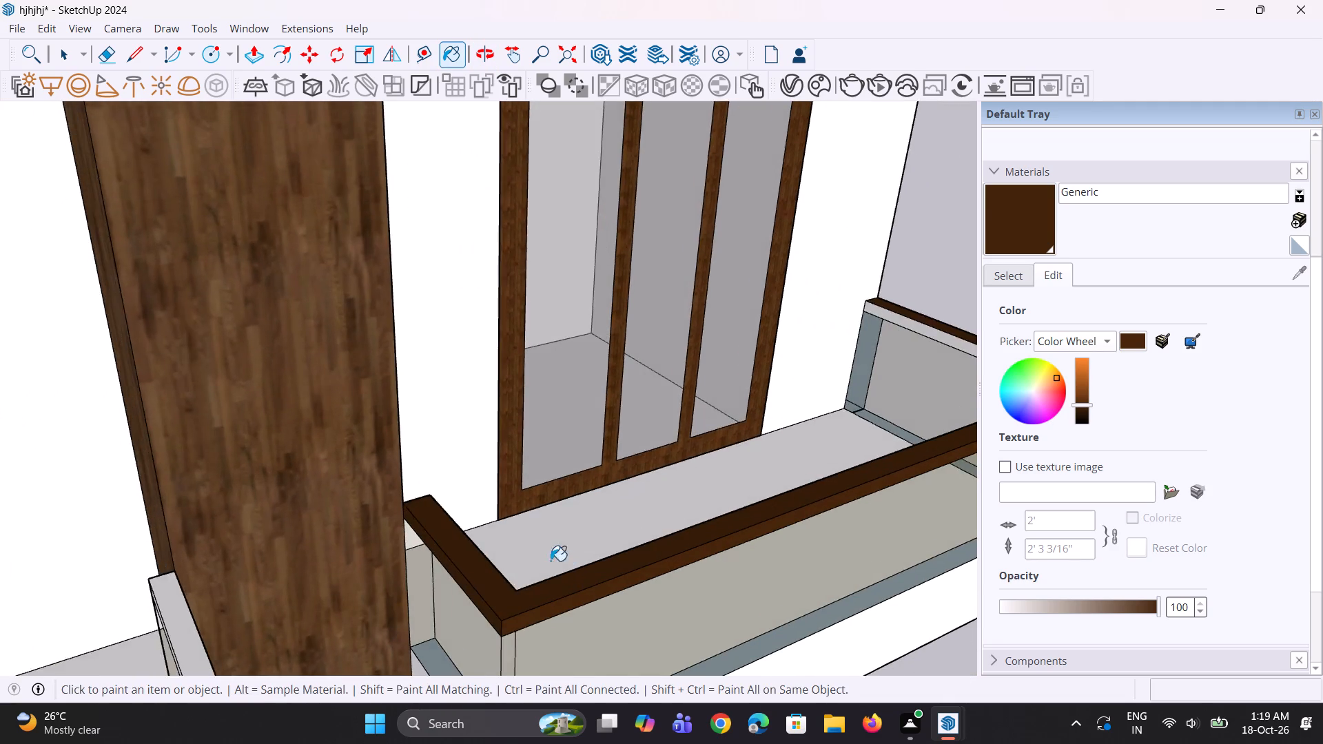
pyautogui.scroll(-5, 551, 561)
pyautogui.scroll(2, 752, 479)
pyautogui.click(876, 422)
pyautogui.scroll(1, 842, 521)
pyautogui.moveTo(848, 549); pyautogui.dragTo(1016, 565, button='middle')
pyautogui.scroll(6, 743, 530)
pyautogui.moveTo(657, 510); pyautogui.dragTo(729, 537, button='middle')
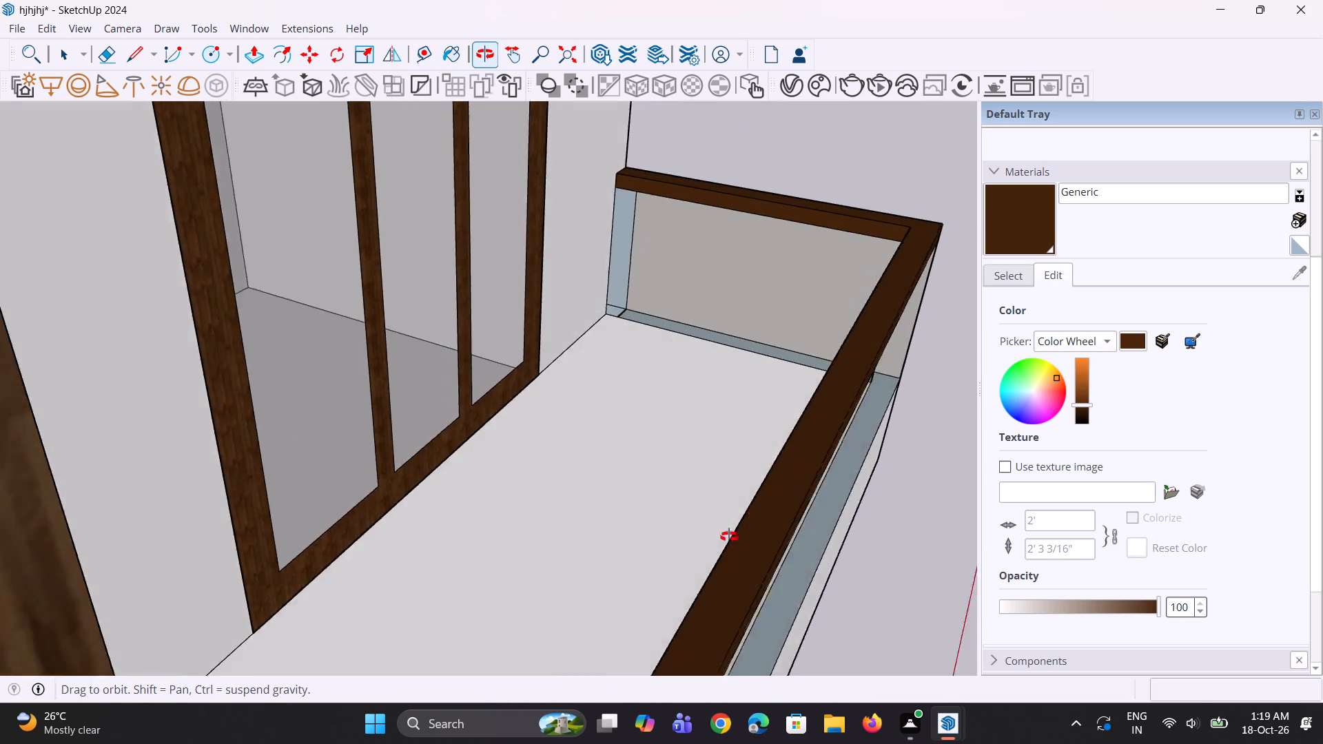
pyautogui.moveTo(729, 537); pyautogui.dragTo(754, 531, button='middle')
pyautogui.scroll(2, 873, 524)
pyautogui.click(886, 528)
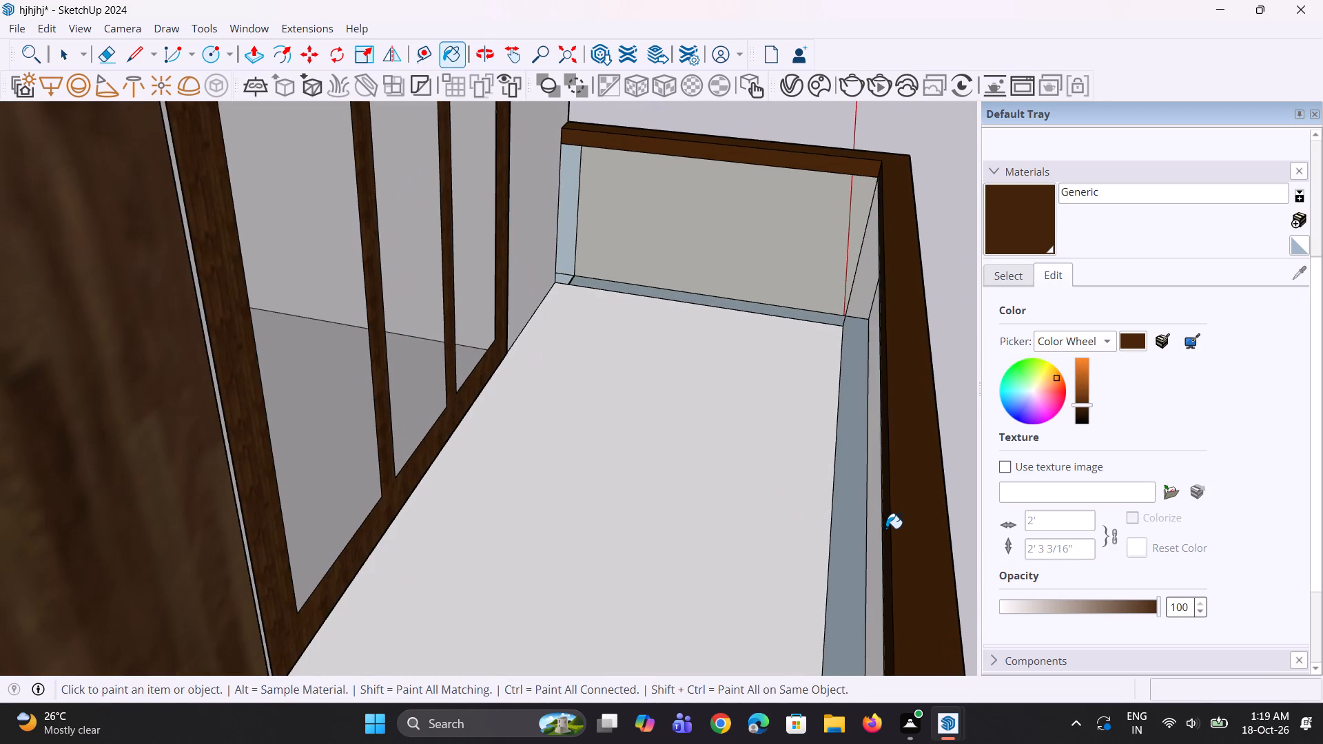
# Paint the front, top and column-side return's inner faces of the second-from-top left balcony's handrail brown.
pyautogui.moveTo(882, 548); pyautogui.dragTo(693, 516, button='middle')
pyautogui.scroll(1, 879, 549)
pyautogui.scroll(-14, 657, 526)
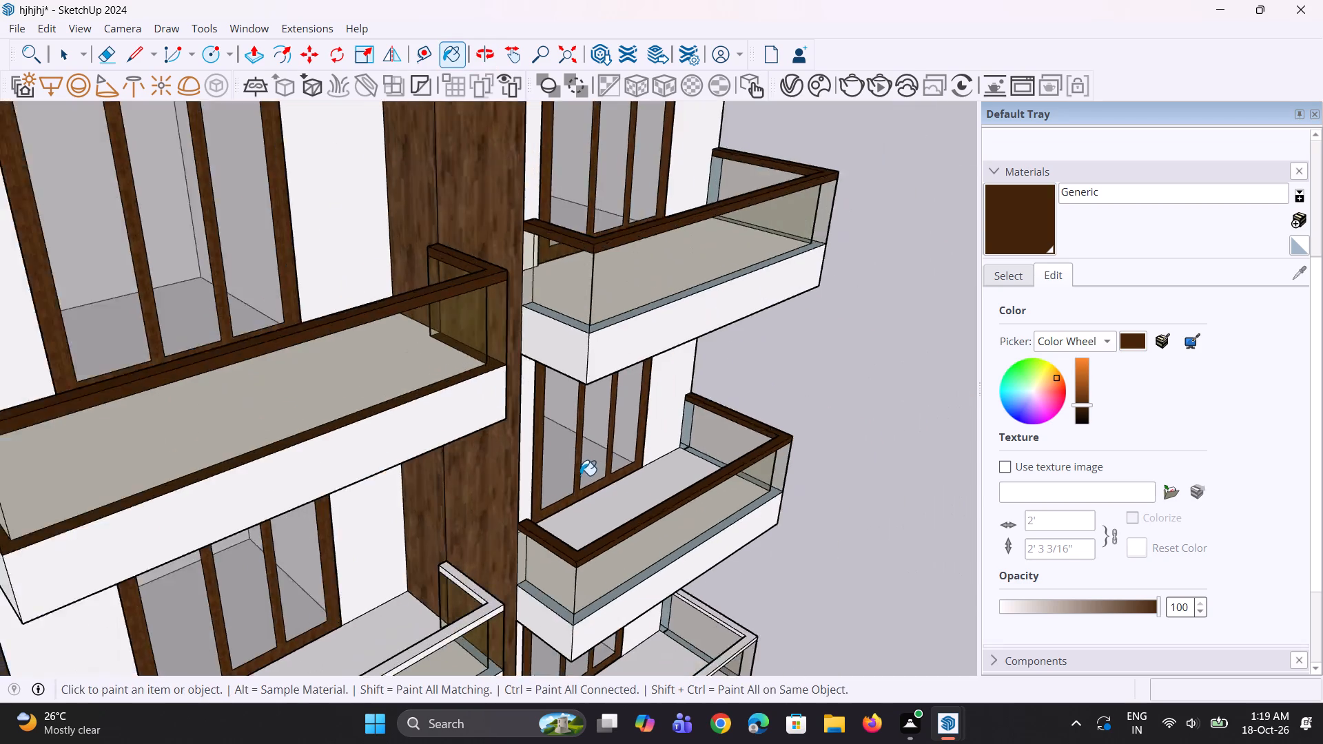
pyautogui.scroll(-6, 580, 475)
pyautogui.moveTo(626, 494); pyautogui.dragTo(533, 457, button='middle')
pyautogui.scroll(6, 458, 510)
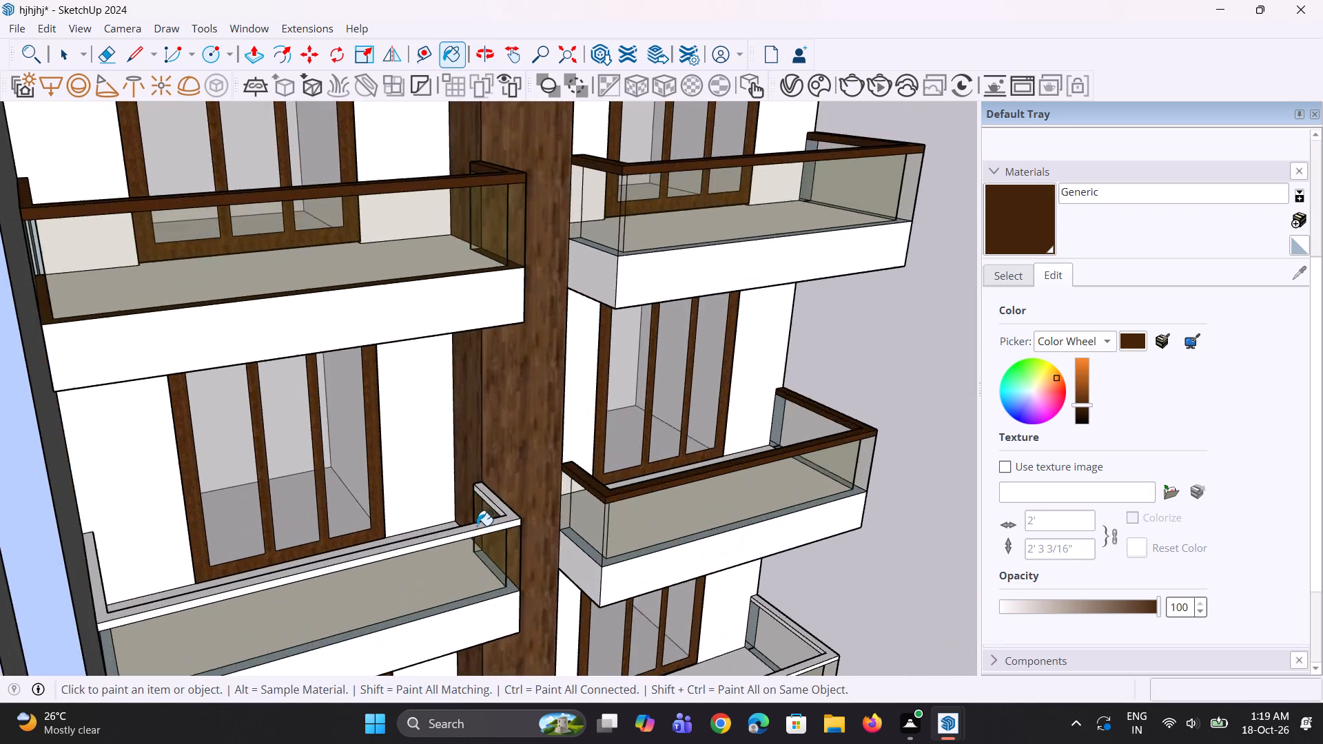
pyautogui.scroll(8, 477, 526)
pyautogui.click(480, 531)
pyautogui.click(482, 526)
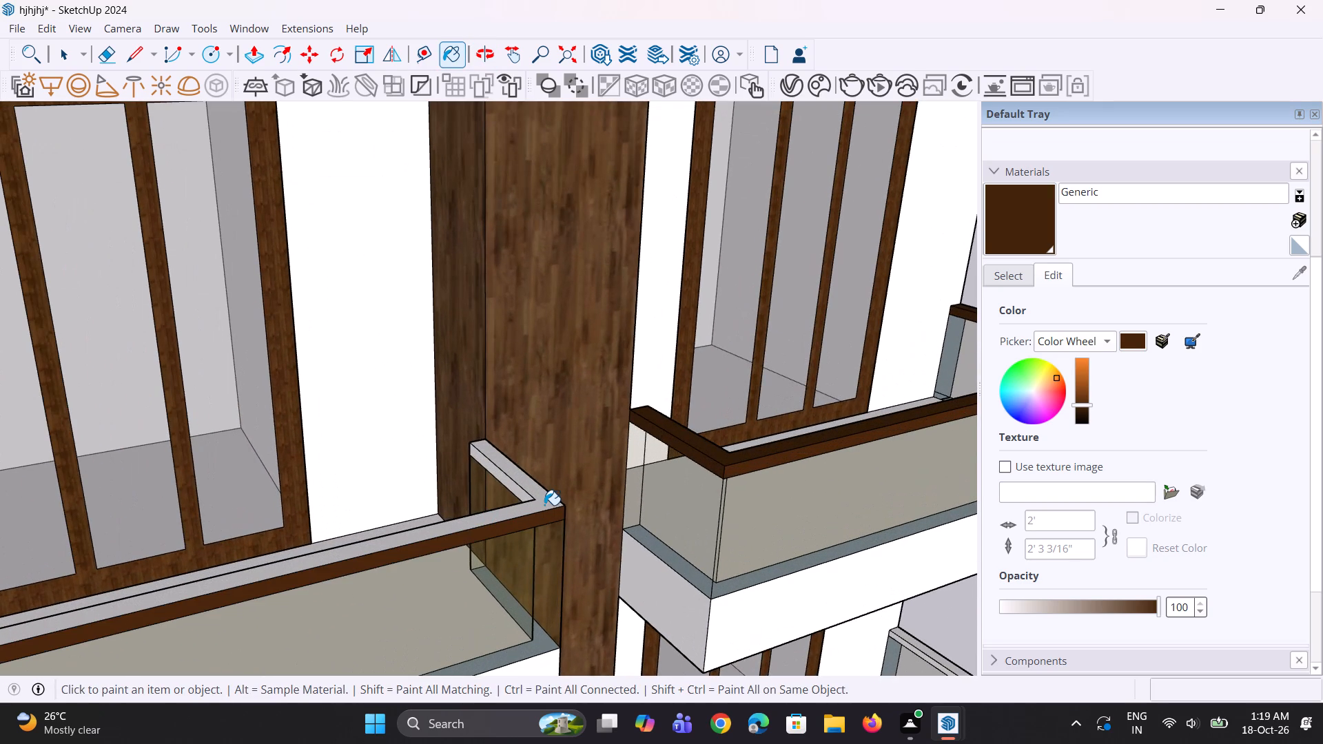
pyautogui.click(545, 504)
pyautogui.click(508, 484)
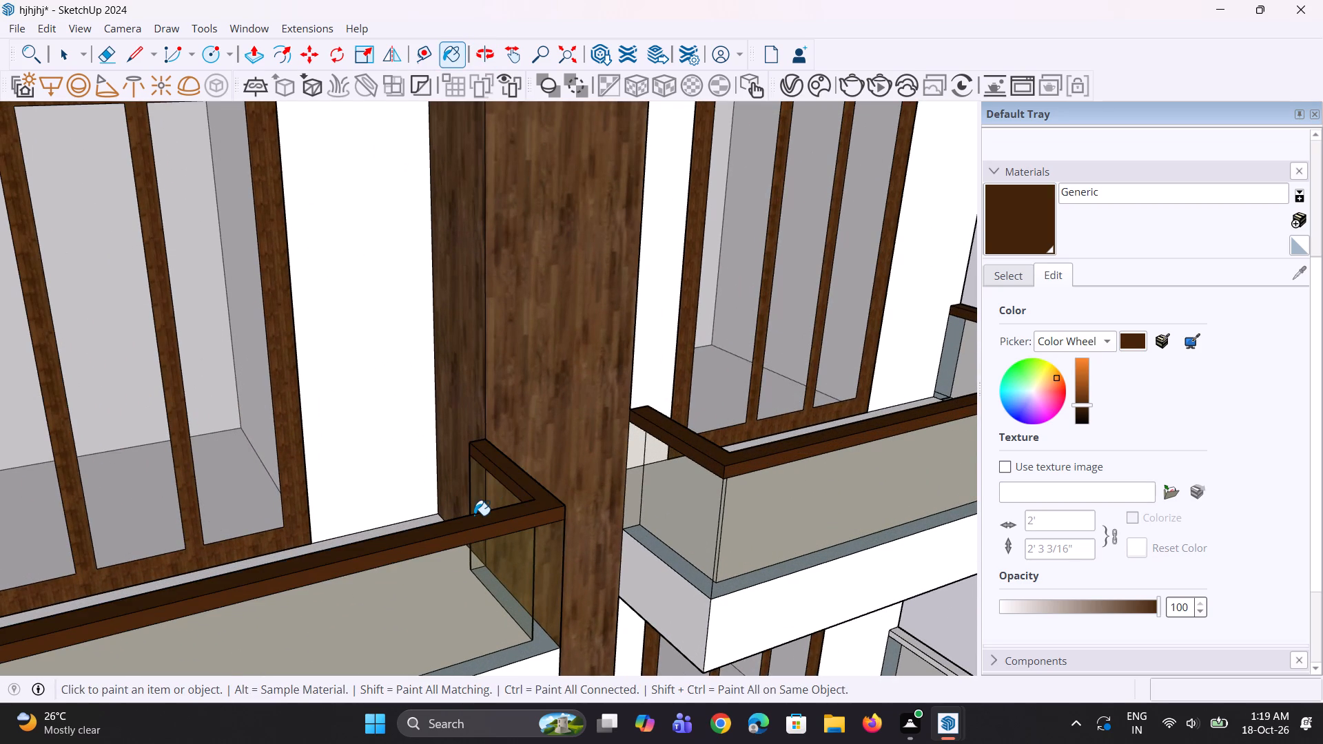
# Paint the inner faces of the same left handrail's tower-side return and long front run brown.
pyautogui.scroll(-9, 484, 500)
pyautogui.moveTo(366, 521); pyautogui.dragTo(240, 568, button='middle')
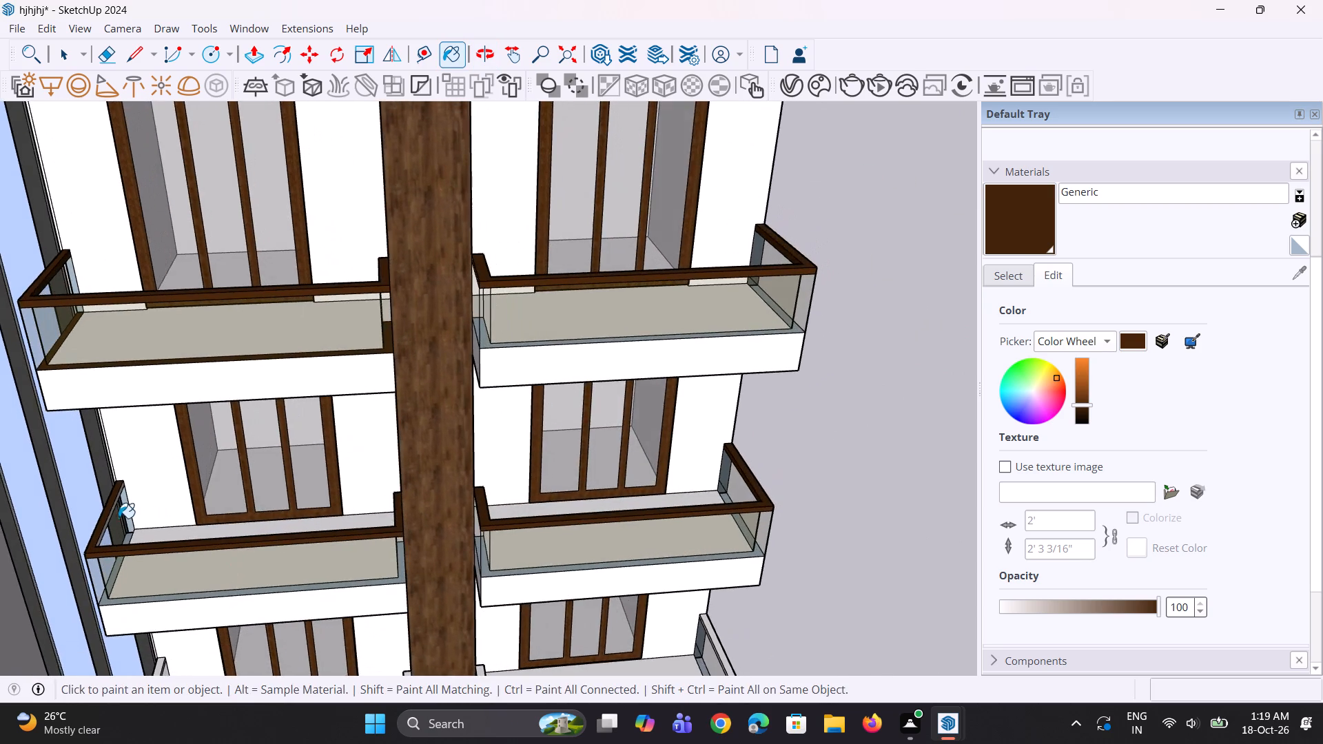
pyautogui.scroll(10, 119, 518)
pyautogui.click(105, 526)
pyautogui.moveTo(152, 575); pyautogui.dragTo(300, 632, button='middle')
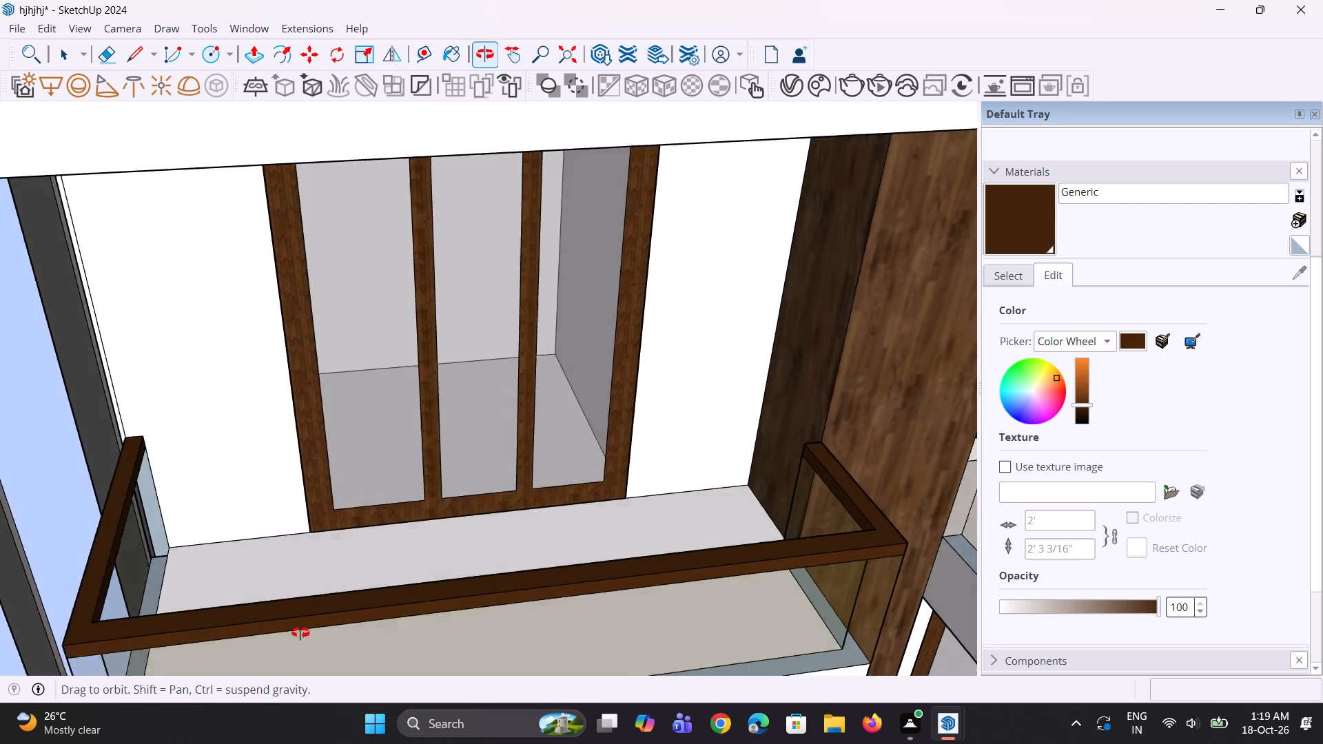
pyautogui.moveTo(300, 632); pyautogui.dragTo(515, 602, button='middle')
pyautogui.scroll(1, 515, 602)
pyautogui.scroll(4, 621, 597)
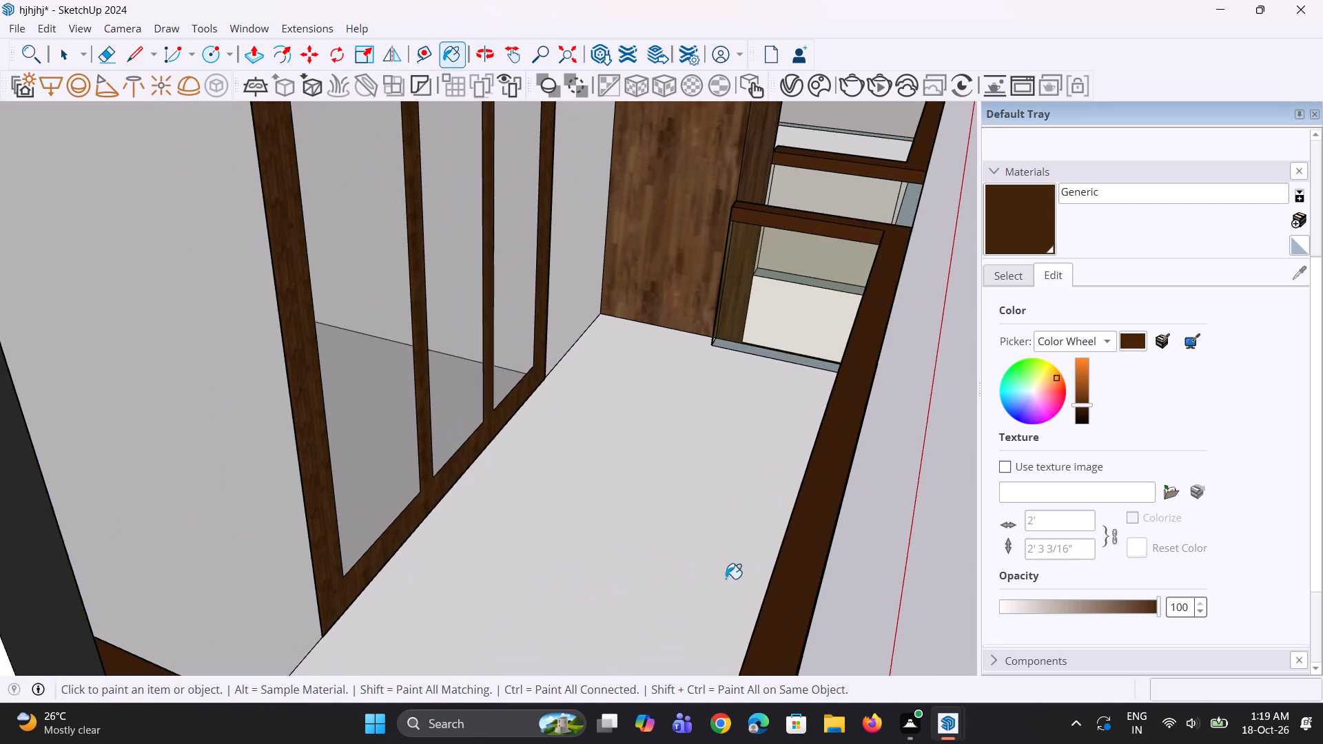
pyautogui.scroll(3, 726, 579)
pyautogui.moveTo(757, 588); pyautogui.dragTo(796, 596, button='middle')
pyautogui.scroll(-1, 824, 577)
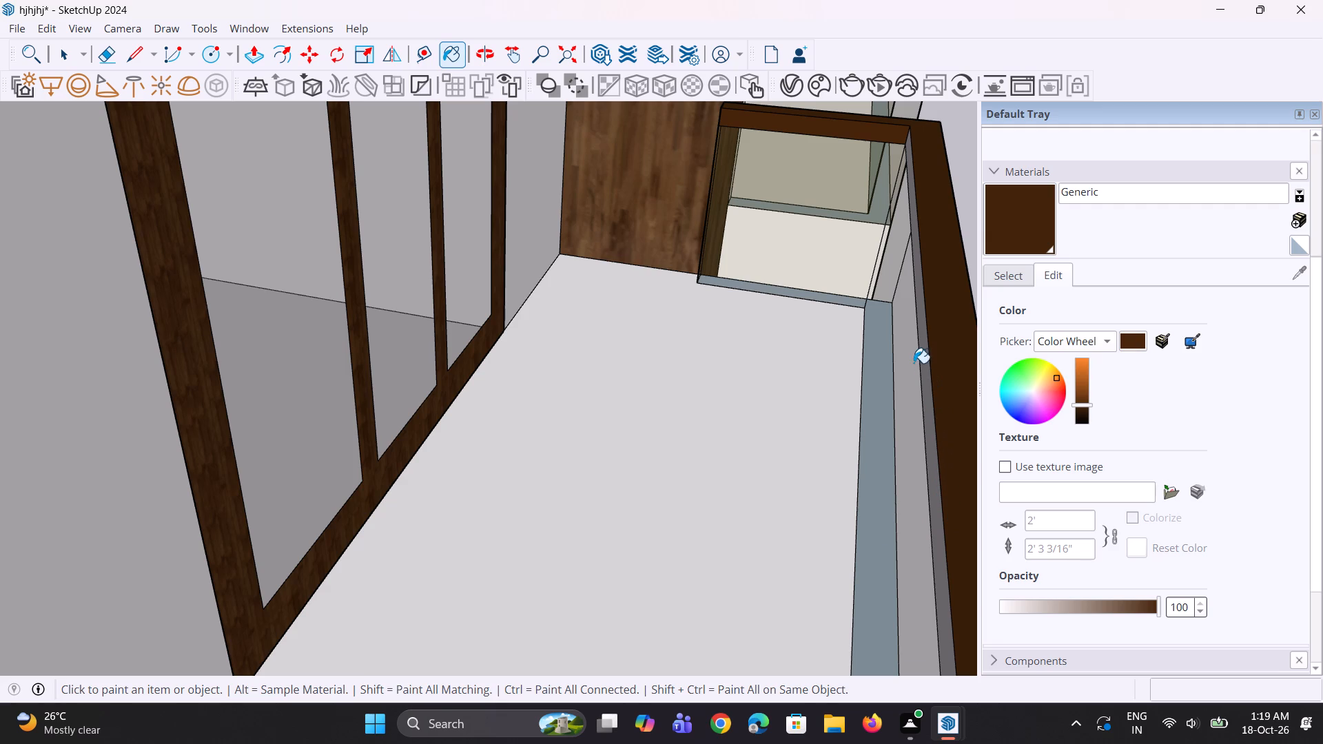
pyautogui.click(923, 347)
# Paint the outer face of the same handrail's tower-side return brown.
pyautogui.scroll(-4, 852, 434)
pyautogui.moveTo(797, 442); pyautogui.dragTo(630, 380, button='middle')
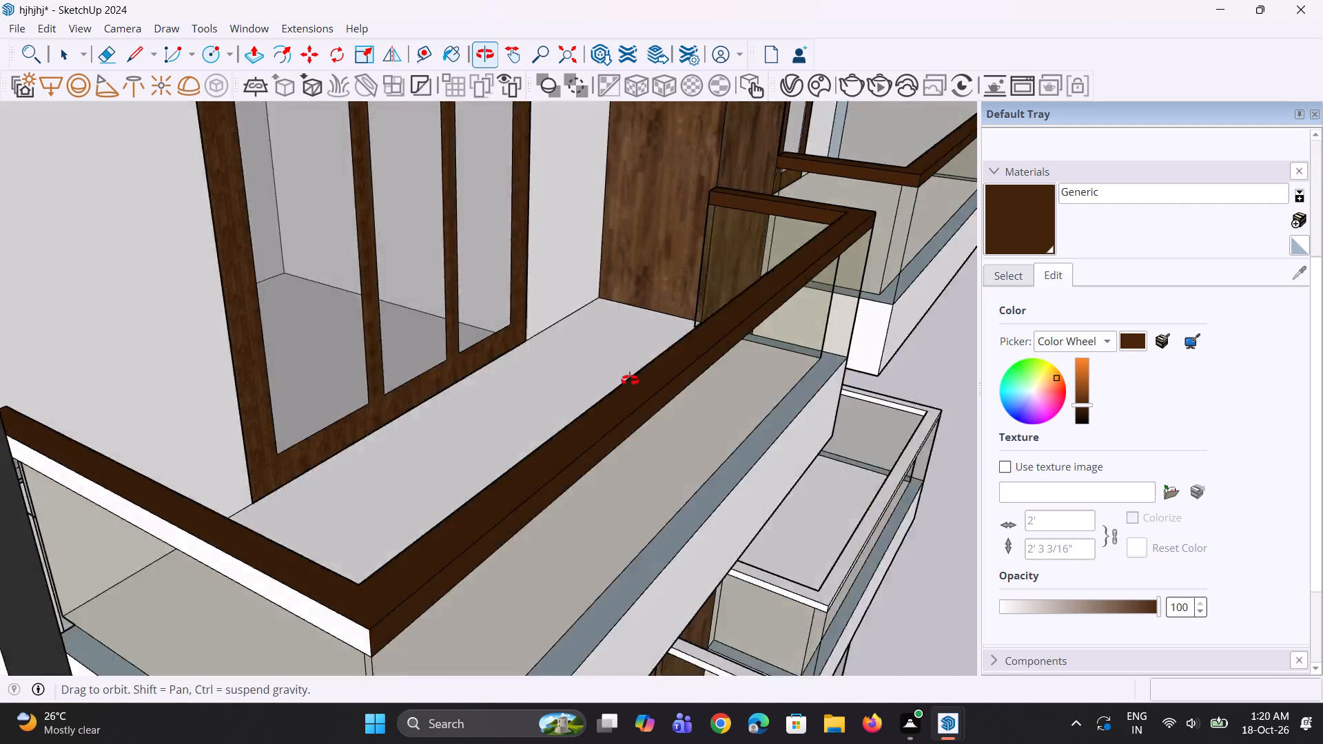
pyautogui.moveTo(630, 380); pyautogui.dragTo(629, 380, button='middle')
pyautogui.scroll(1, 628, 377)
pyautogui.scroll(-12, 631, 371)
pyautogui.scroll(3, 516, 359)
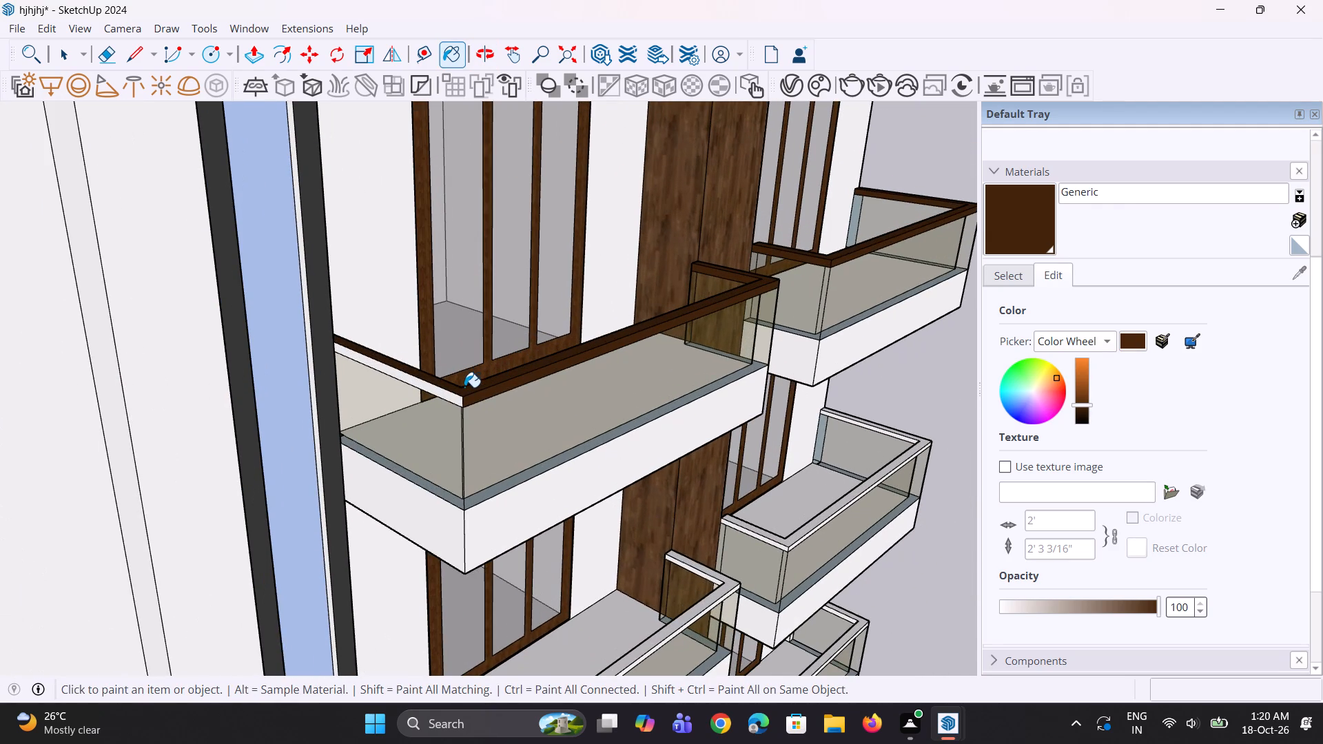
pyautogui.click(458, 400)
# Paint the third-from-top left balcony's handrail brown on its tower-side outer, top, front and column-side return's inner faces.
pyautogui.scroll(-10, 396, 365)
pyautogui.scroll(3, 436, 506)
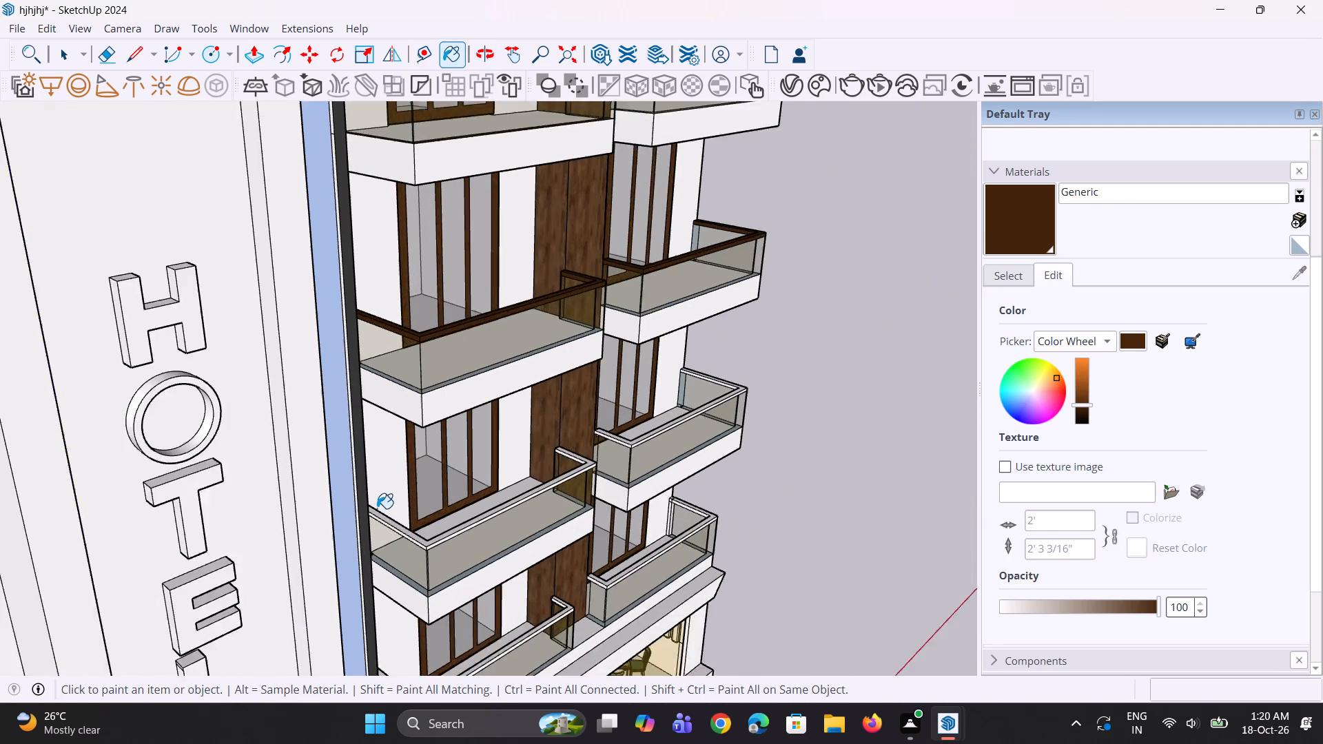
pyautogui.scroll(10, 391, 539)
pyautogui.click(424, 536)
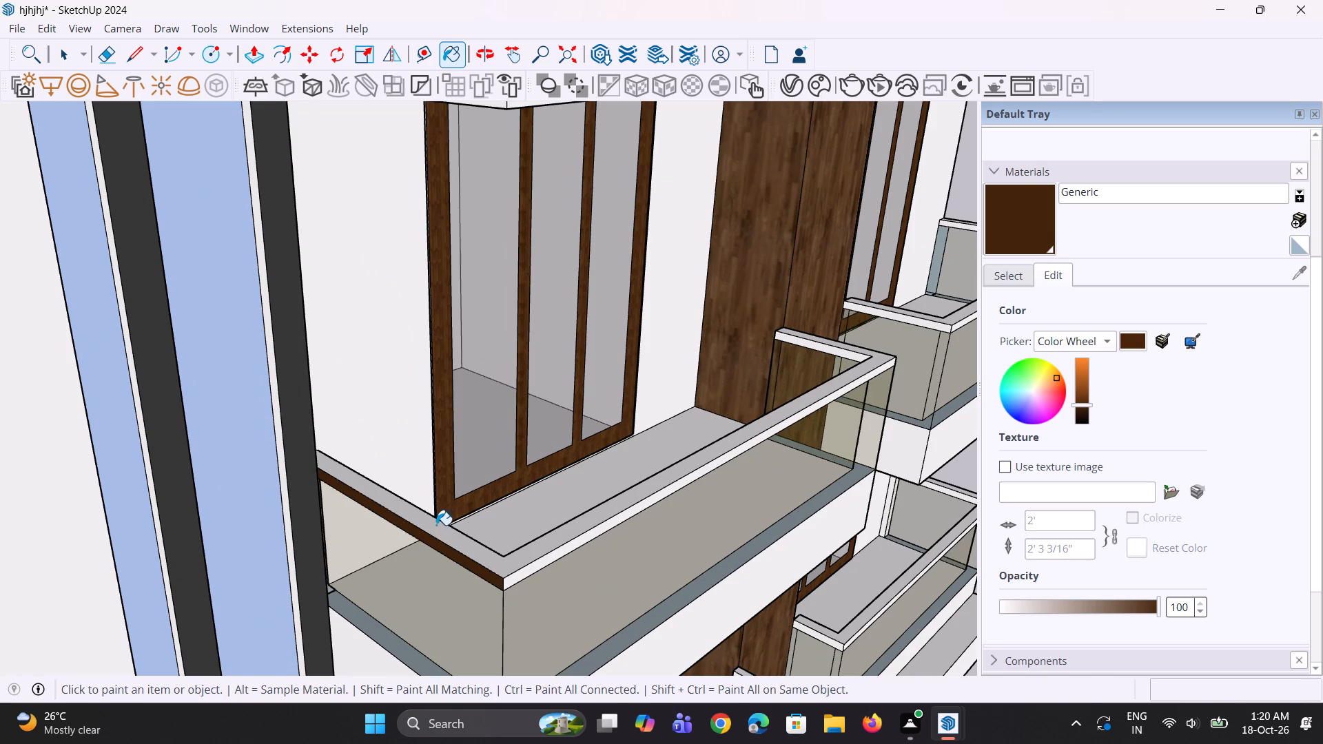
pyautogui.click(436, 525)
pyautogui.click(520, 574)
pyautogui.scroll(1, 848, 331)
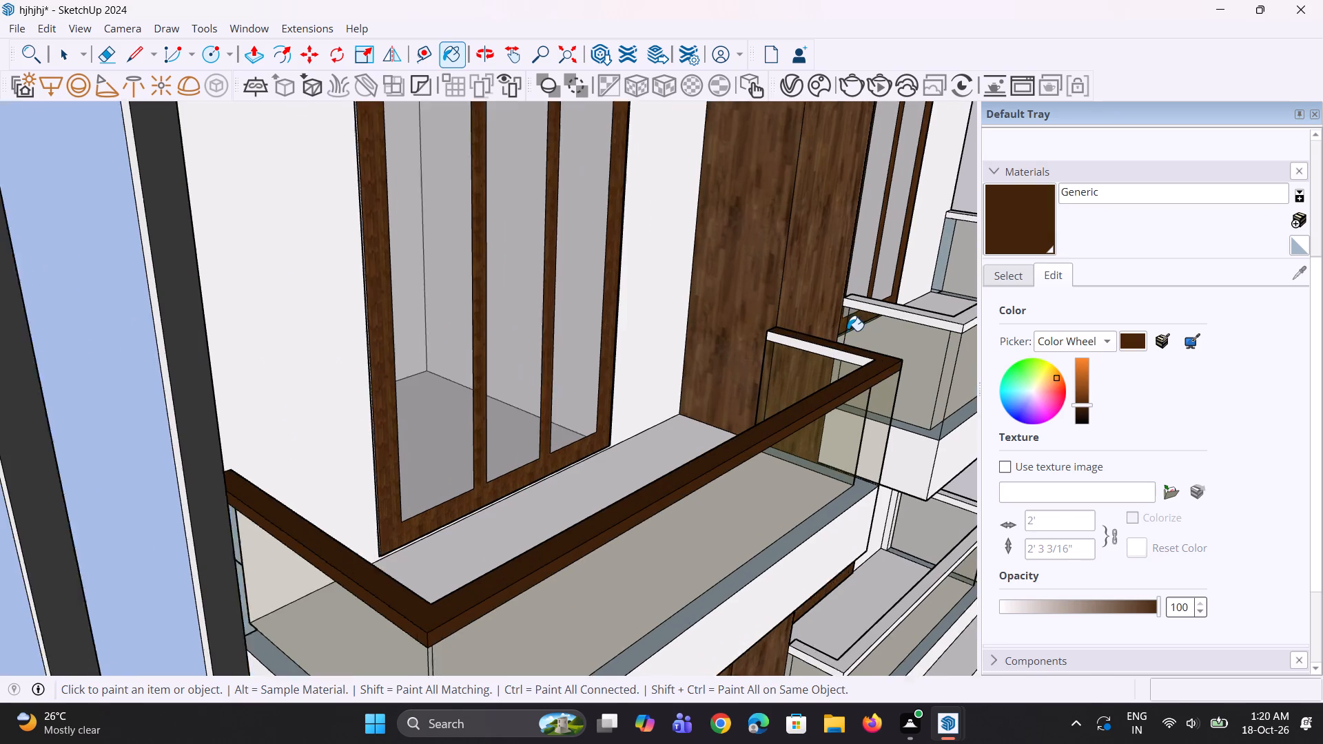
pyautogui.scroll(1, 848, 331)
pyautogui.click(842, 355)
# Paint the inner face of the third-from-top left handrail's tower-side return brown.
pyautogui.scroll(-4, 829, 384)
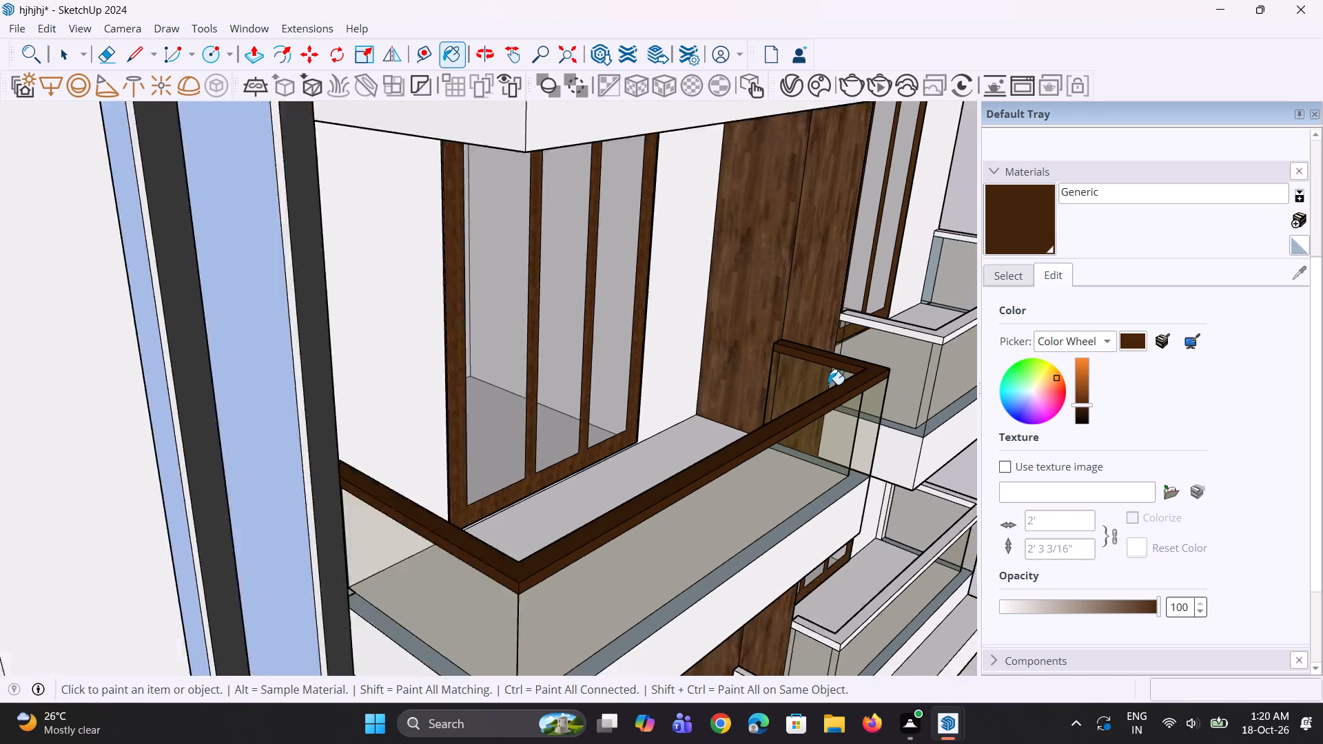
pyautogui.scroll(-1, 828, 384)
pyautogui.moveTo(803, 395); pyautogui.dragTo(460, 463, button='middle')
pyautogui.scroll(6, 13, 413)
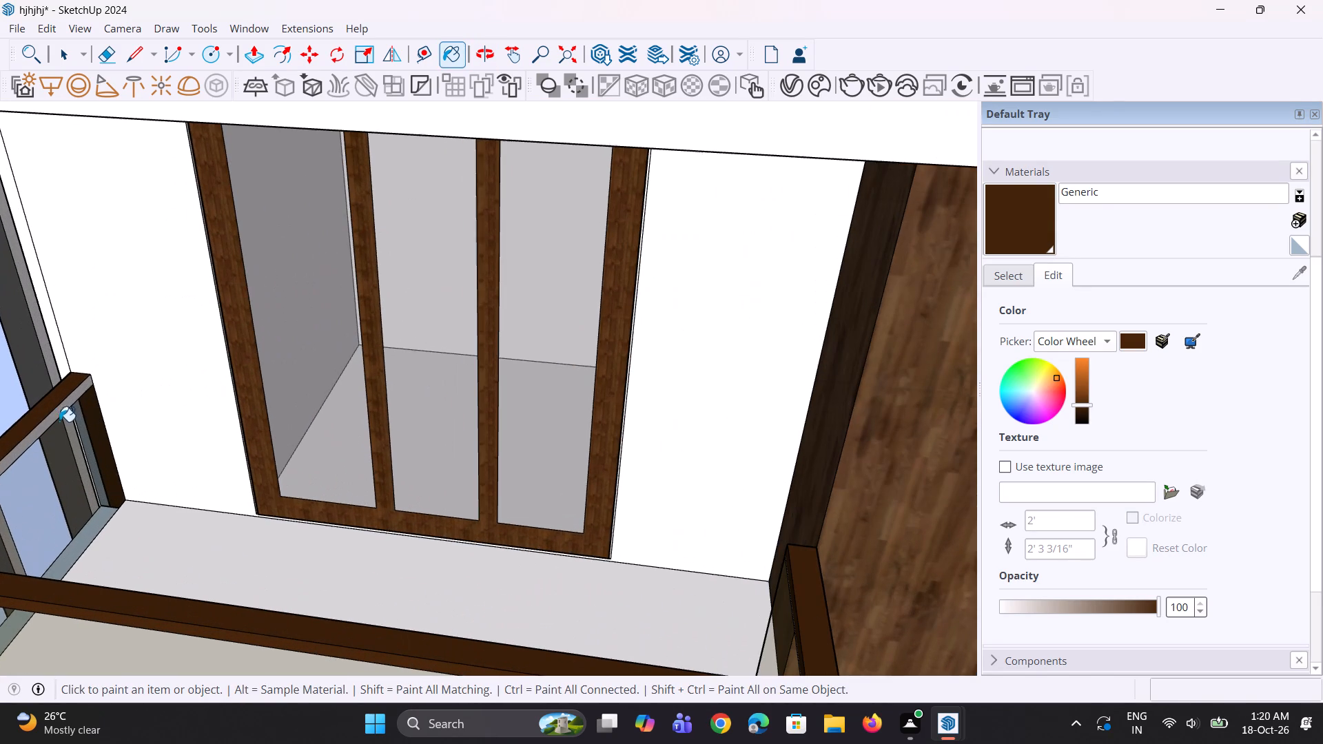
pyautogui.click(60, 410)
# Paint the outer face of the column-side return on the second-from-top left balcony's handrail brown.
pyautogui.scroll(-10, 249, 391)
pyautogui.moveTo(269, 456); pyautogui.dragTo(281, 479, button='middle')
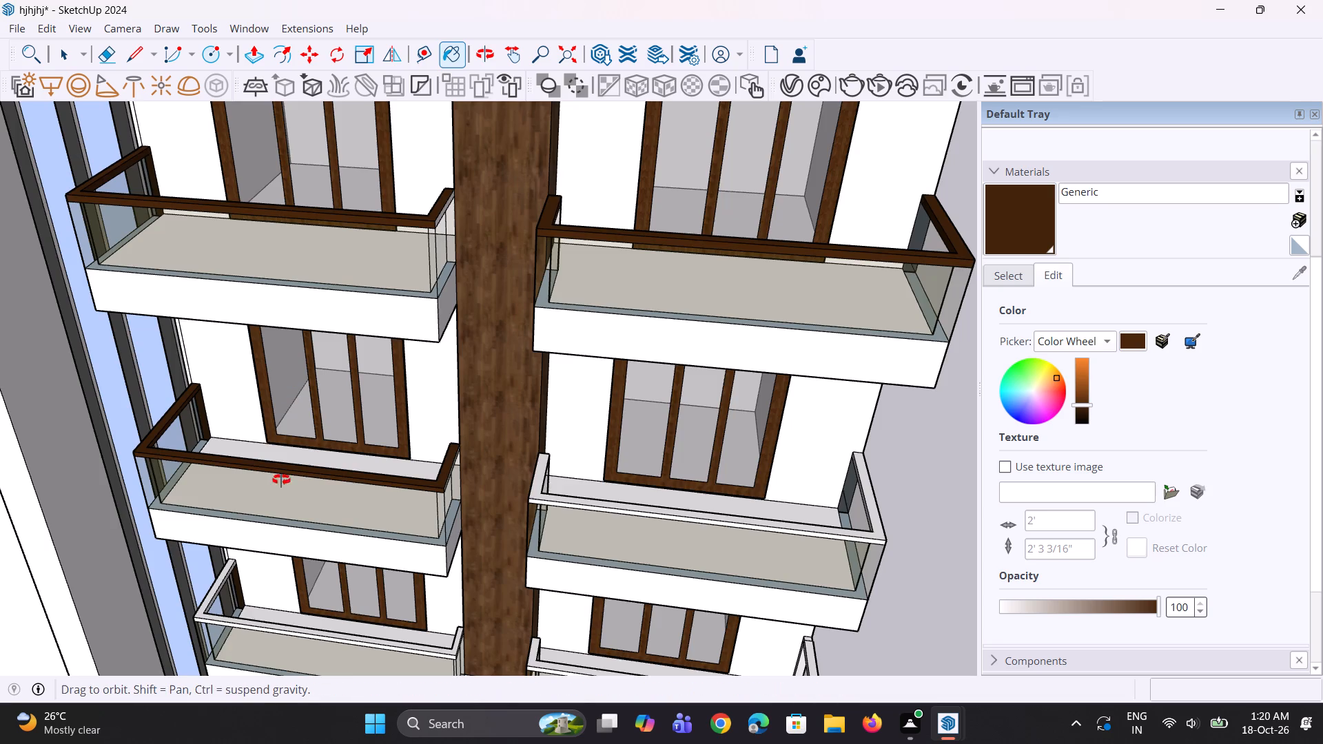
pyautogui.moveTo(281, 479); pyautogui.dragTo(247, 457, button='middle')
pyautogui.scroll(9, 392, 263)
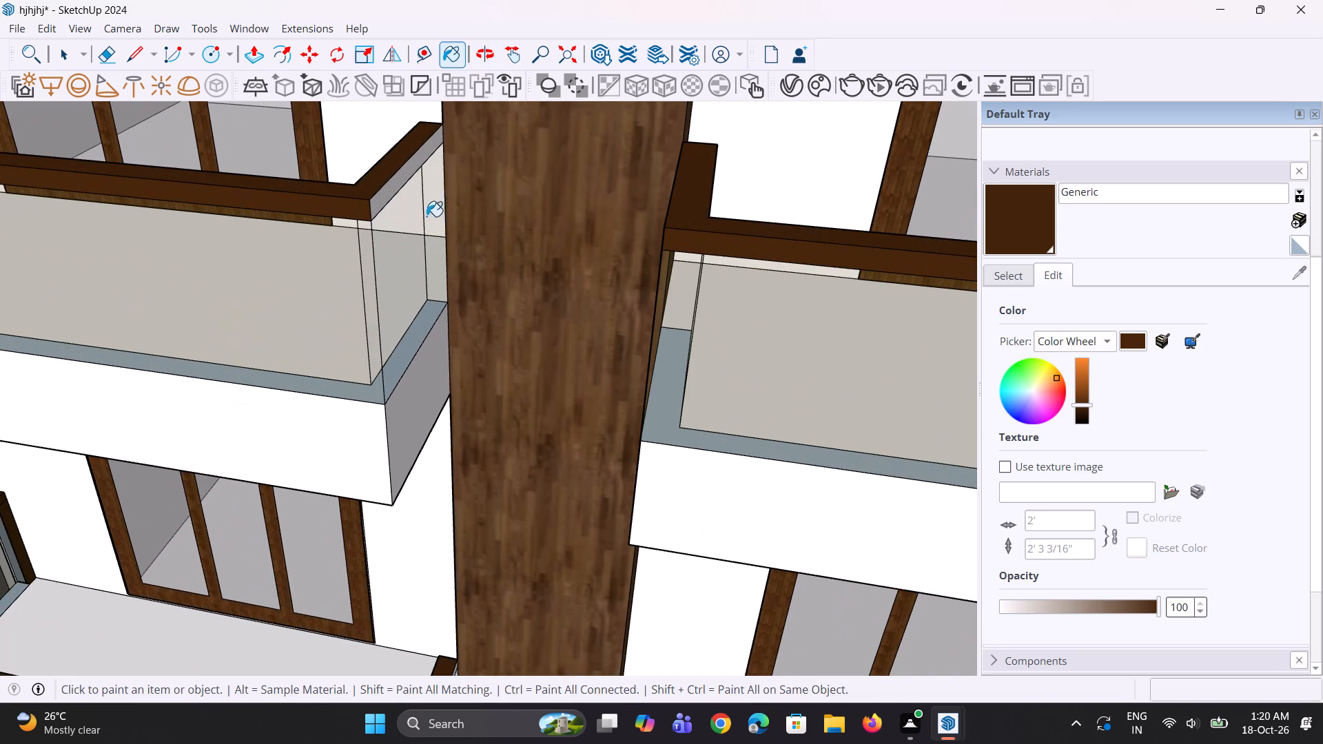
pyautogui.click(407, 174)
# Paint the outer face of the column-side return on the third-from-top left balcony's handrail brown.
pyautogui.scroll(-10, 468, 344)
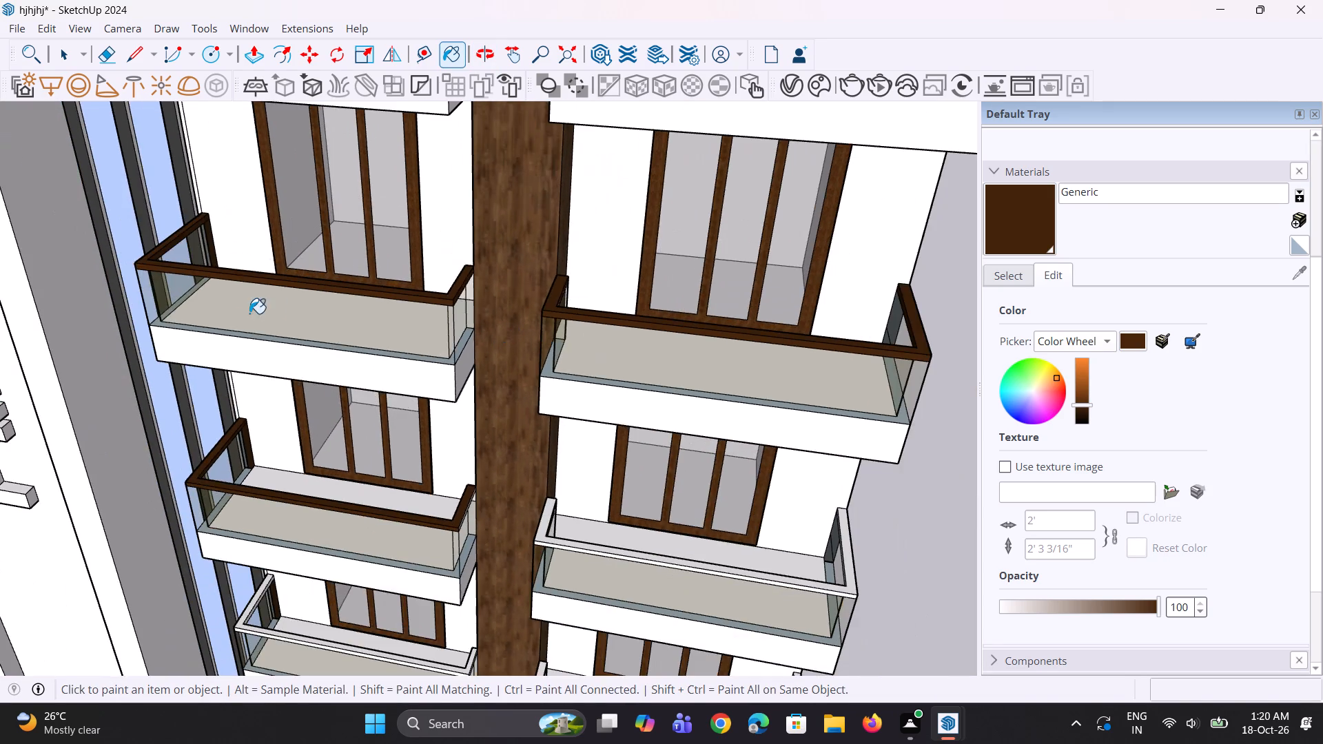
pyautogui.moveTo(249, 313); pyautogui.dragTo(0, 254, button='middle')
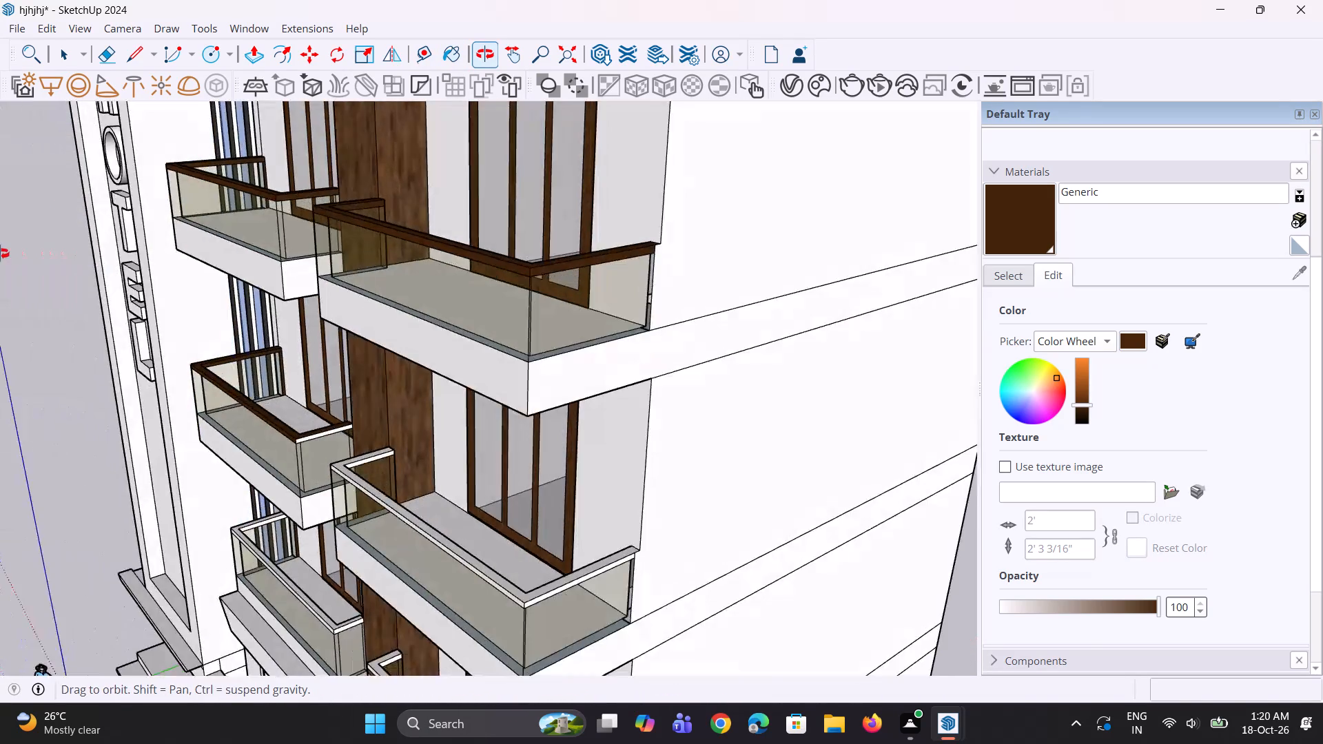
pyautogui.moveTo(0, 254); pyautogui.dragTo(108, 262, button='middle')
pyautogui.scroll(2, 298, 461)
pyautogui.scroll(16, 362, 446)
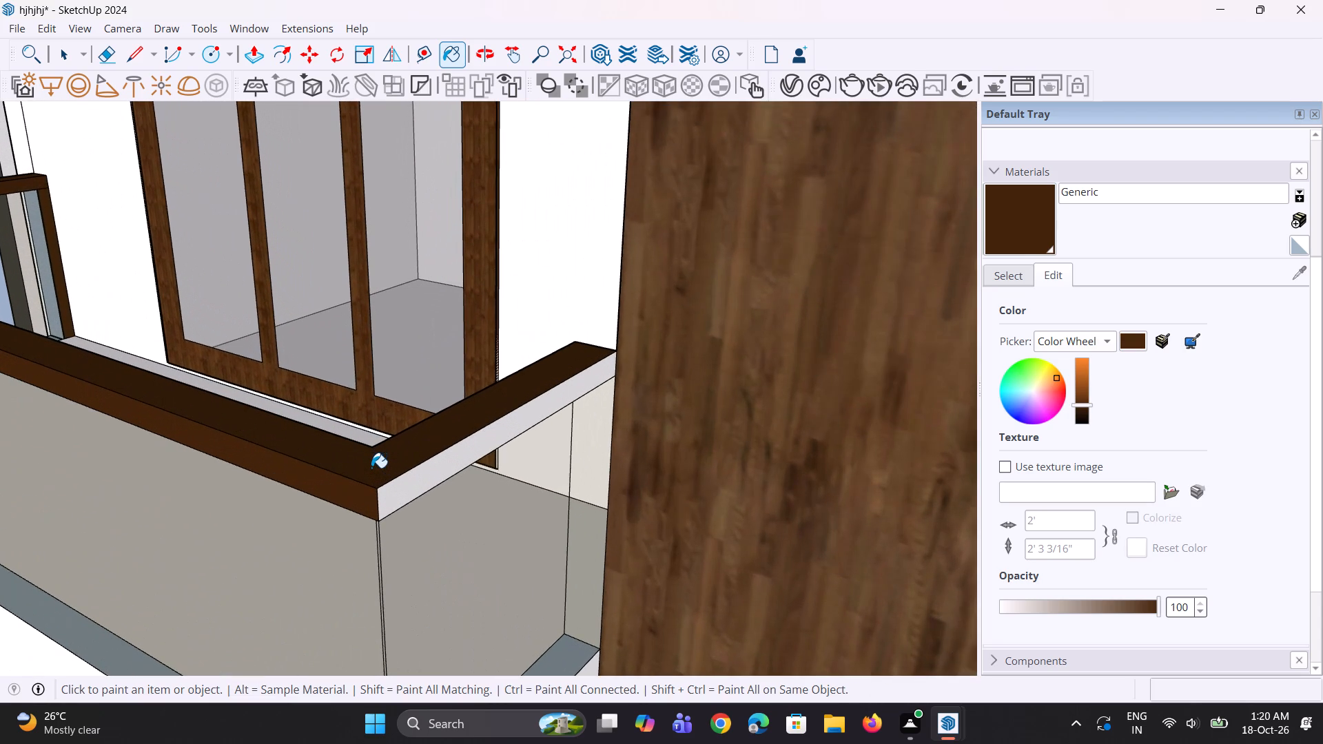
pyautogui.click(404, 482)
# Paint the inner face of the front rail on the second-from-bottom left balcony's handrail brown.
pyautogui.scroll(-5, 406, 418)
pyautogui.moveTo(294, 354); pyautogui.dragTo(194, 508, button='middle')
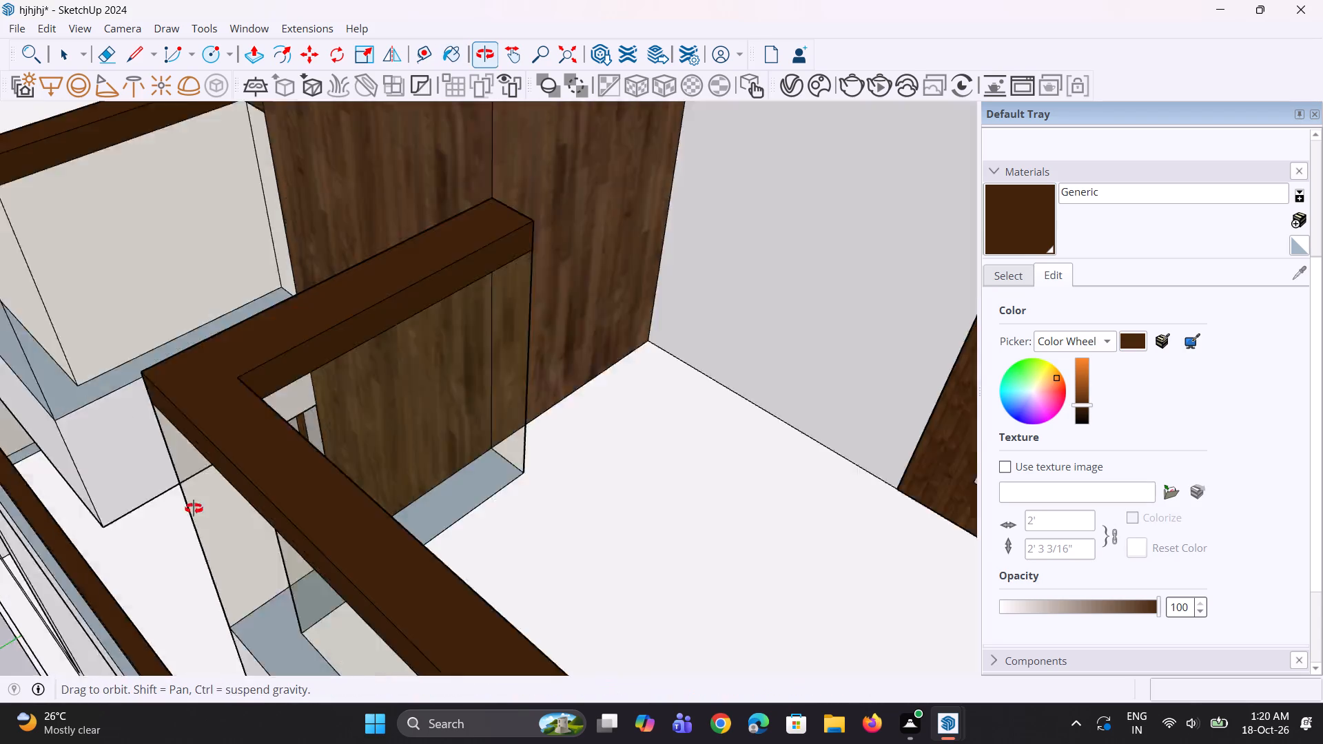
pyautogui.moveTo(194, 508); pyautogui.dragTo(320, 459, button='middle')
pyautogui.scroll(9, 154, 482)
pyautogui.moveTo(151, 424); pyautogui.dragTo(197, 446, button='middle')
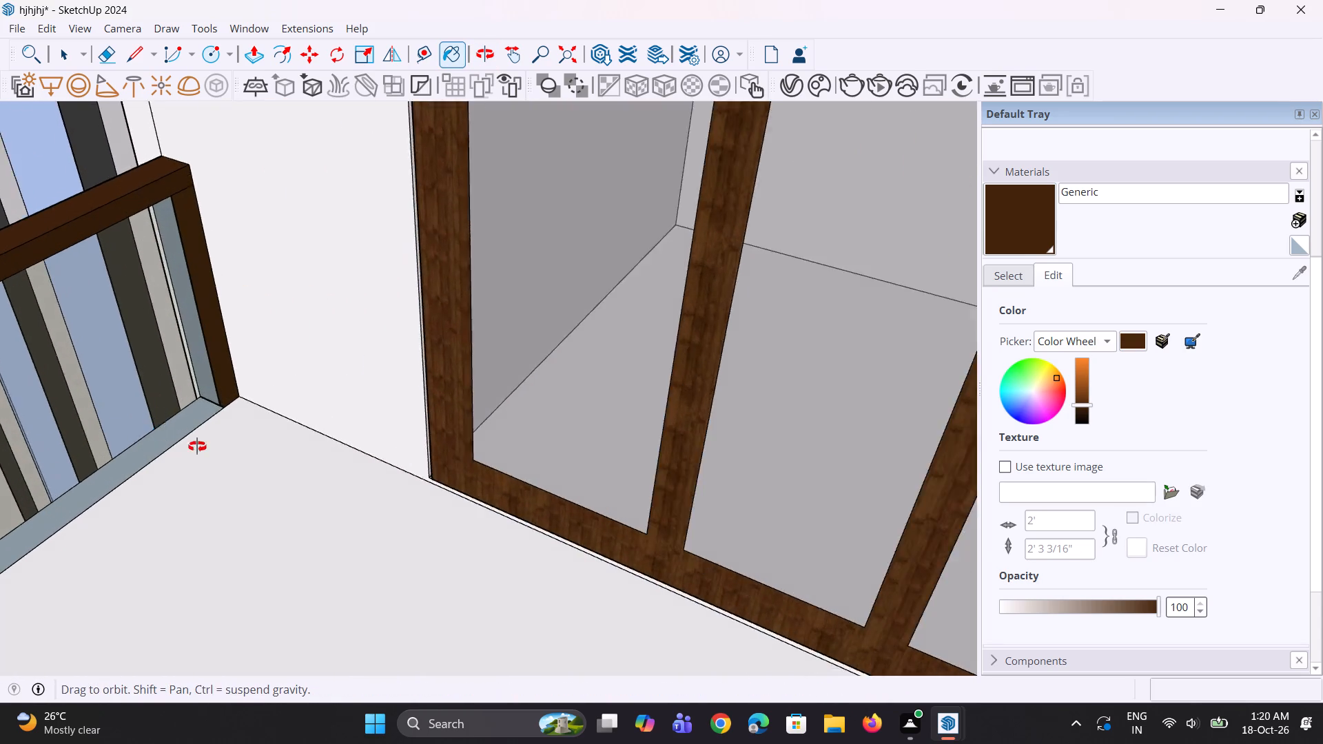
pyautogui.moveTo(197, 446); pyautogui.dragTo(736, 450, button='middle')
pyautogui.scroll(-5, 584, 439)
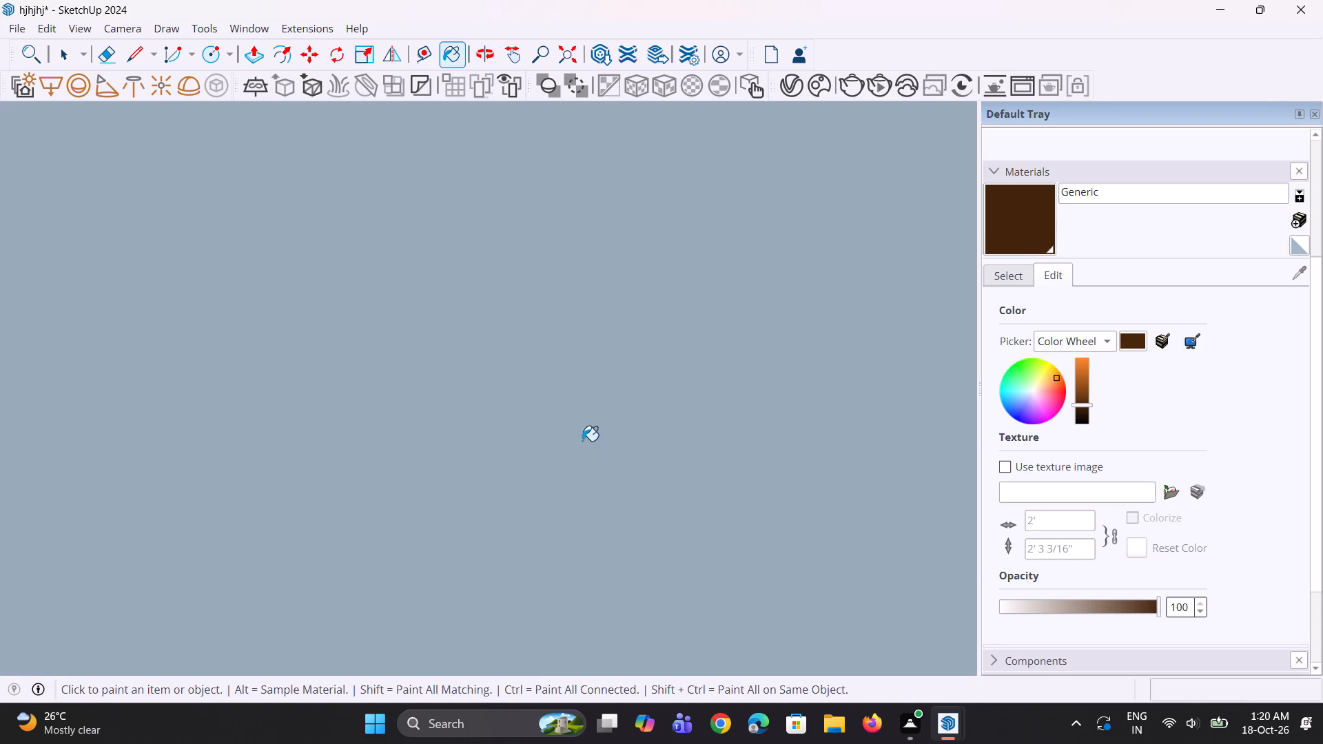
pyautogui.scroll(-3, 582, 441)
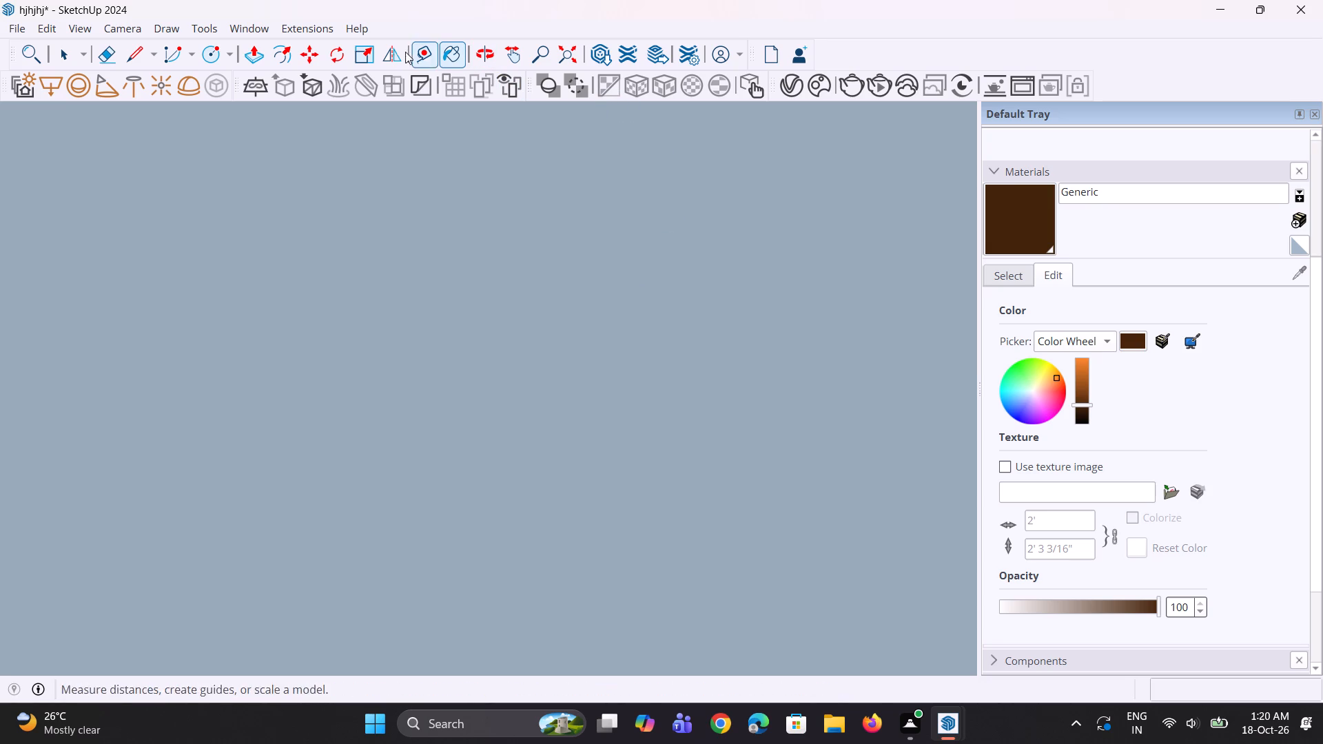
pyautogui.click(562, 61)
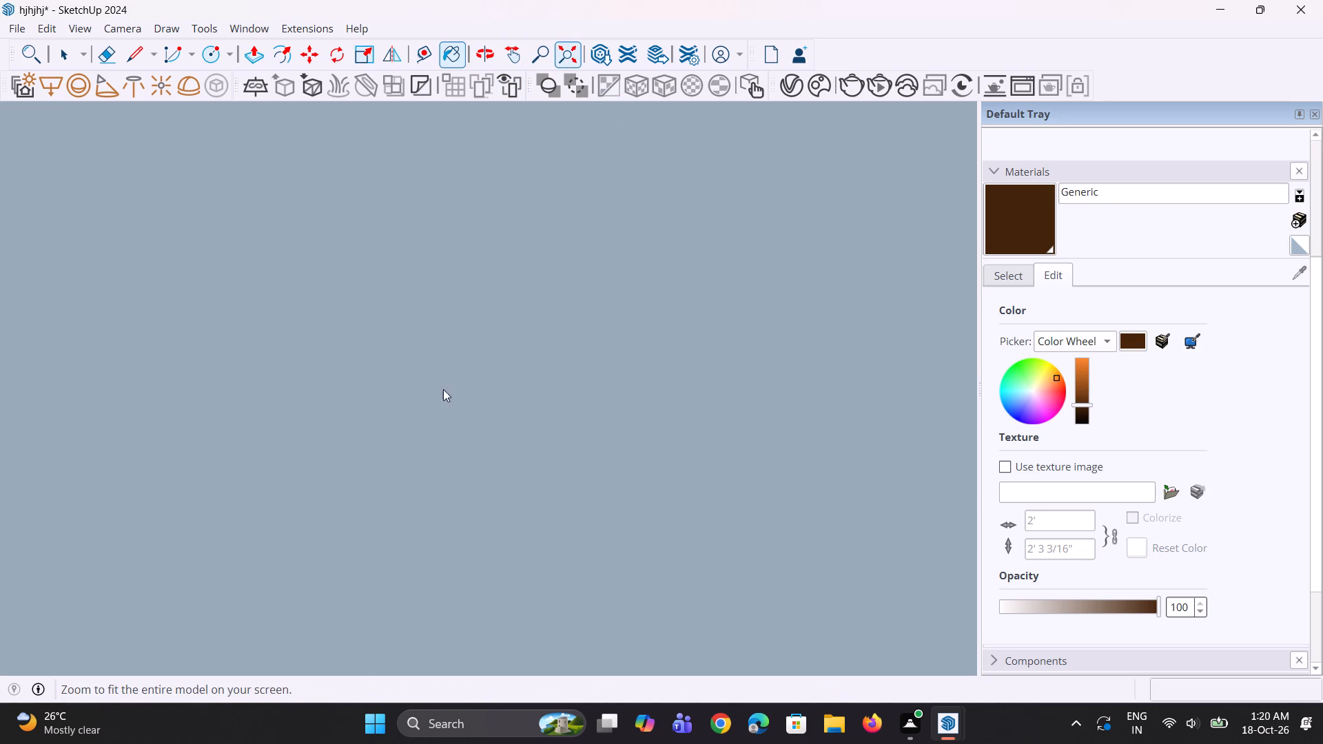
pyautogui.scroll(-2, 324, 478)
pyautogui.scroll(11, 533, 383)
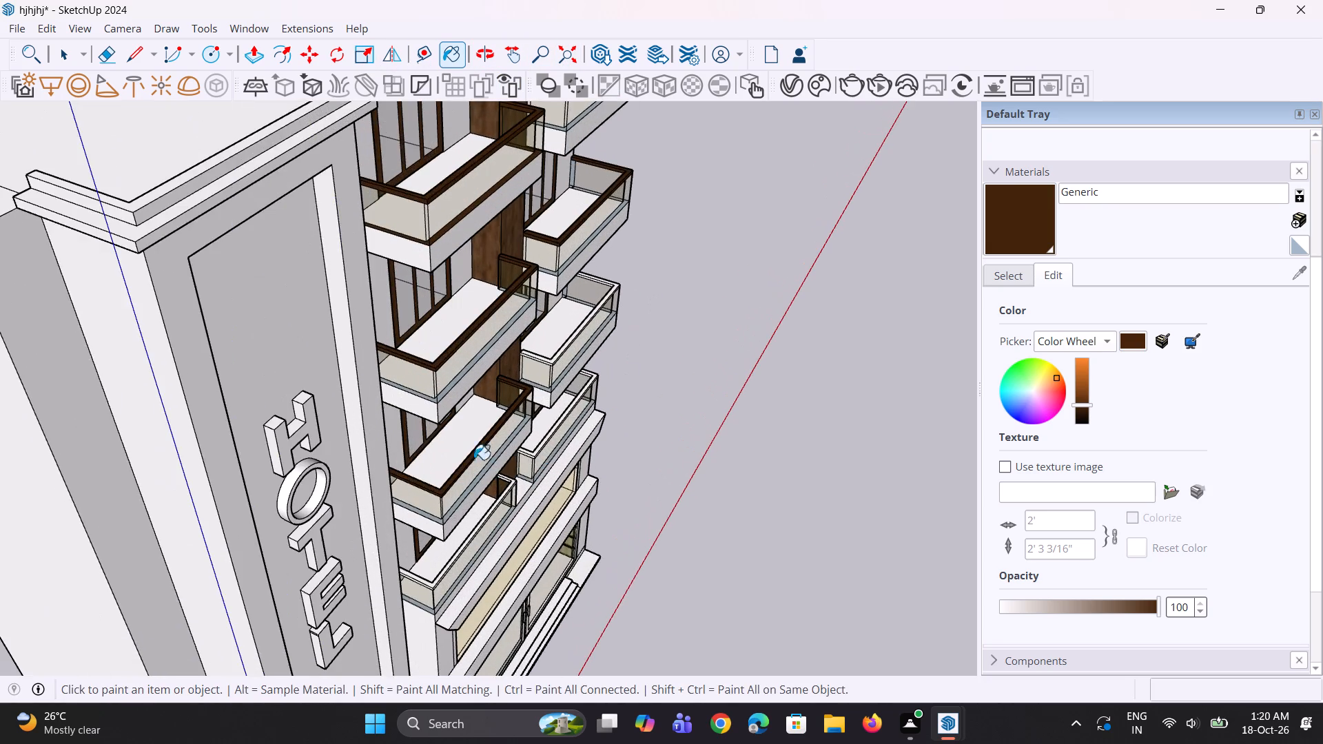
pyautogui.scroll(19, 507, 420)
pyautogui.moveTo(483, 472); pyautogui.dragTo(577, 488, button='middle')
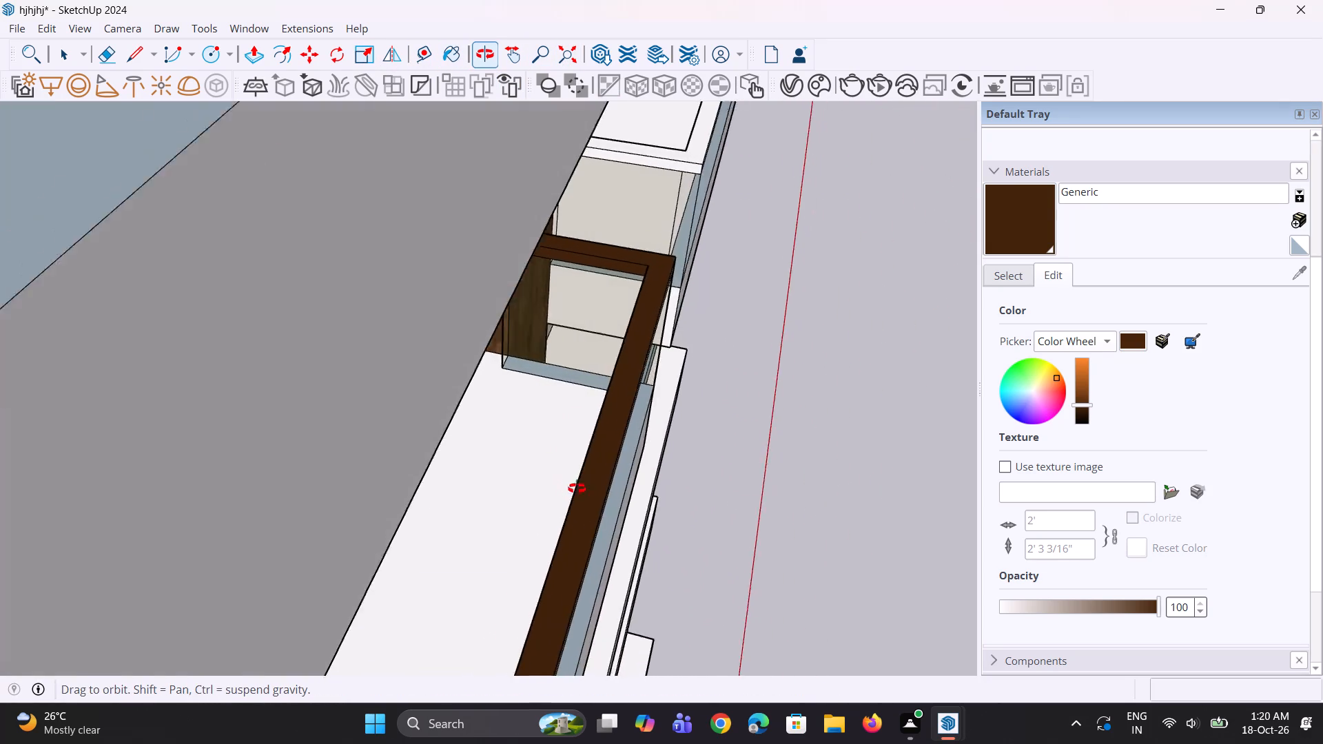
pyautogui.moveTo(577, 488); pyautogui.dragTo(564, 431, button='middle')
pyautogui.scroll(7, 572, 431)
pyautogui.moveTo(573, 432); pyautogui.dragTo(609, 442, button='middle')
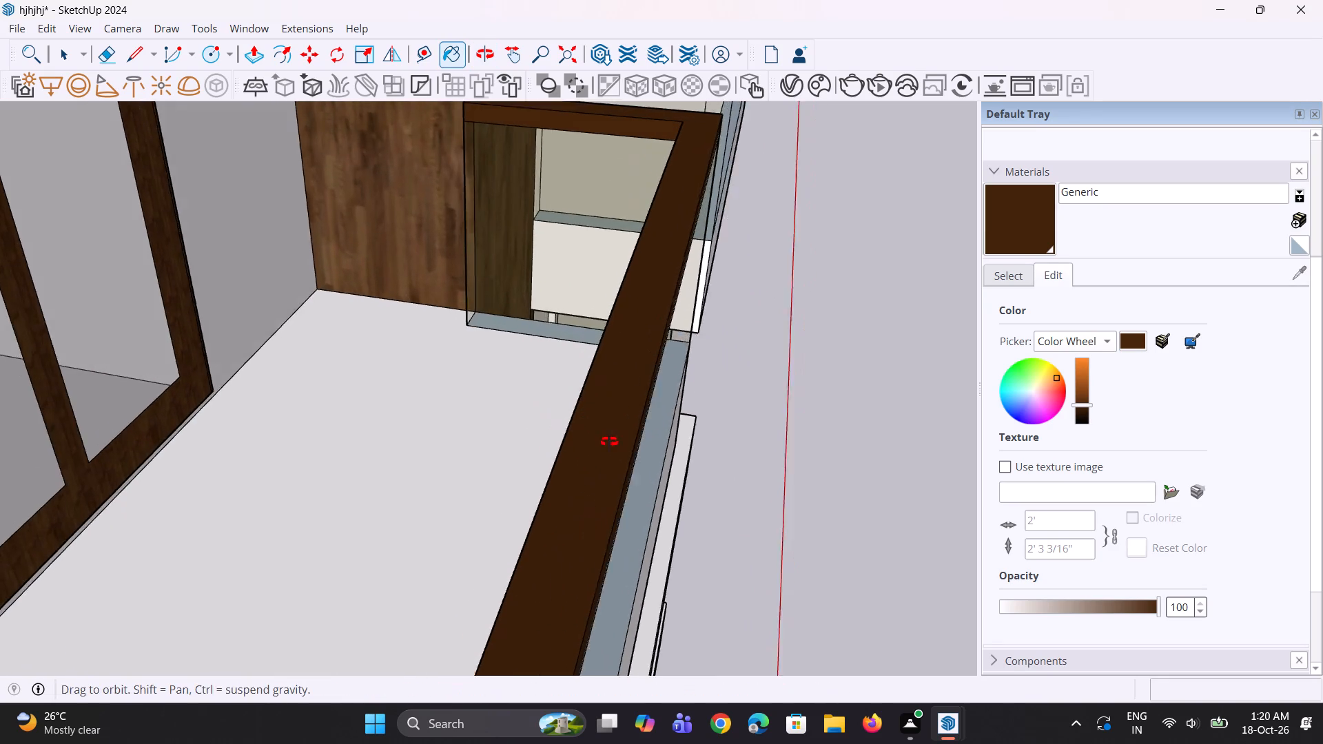
pyautogui.moveTo(609, 442); pyautogui.dragTo(670, 446, button='middle')
pyautogui.scroll(2, 701, 435)
pyautogui.click(734, 431)
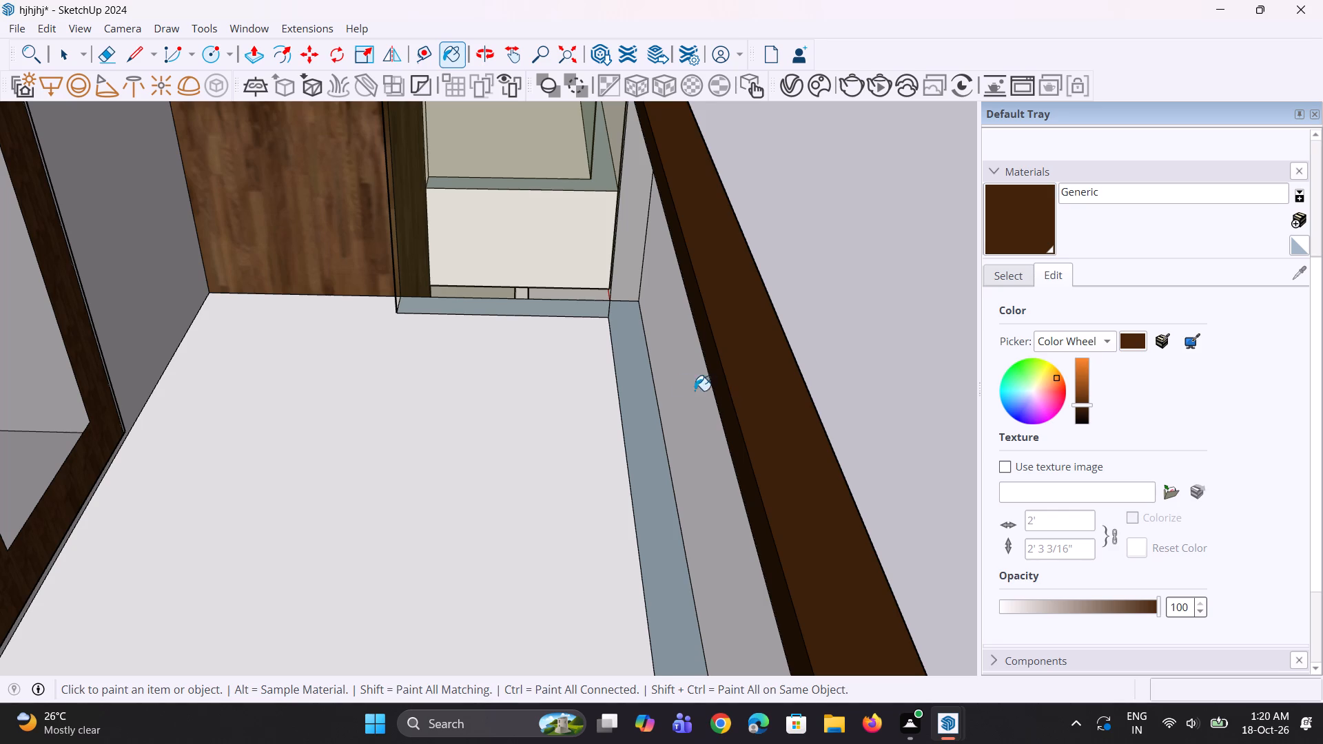
# Paint the second-from-bottom right balcony's handrail brown on its column-side return's outer face, top and front.
pyautogui.scroll(-8, 581, 401)
pyautogui.moveTo(619, 396); pyautogui.dragTo(510, 344, button='middle')
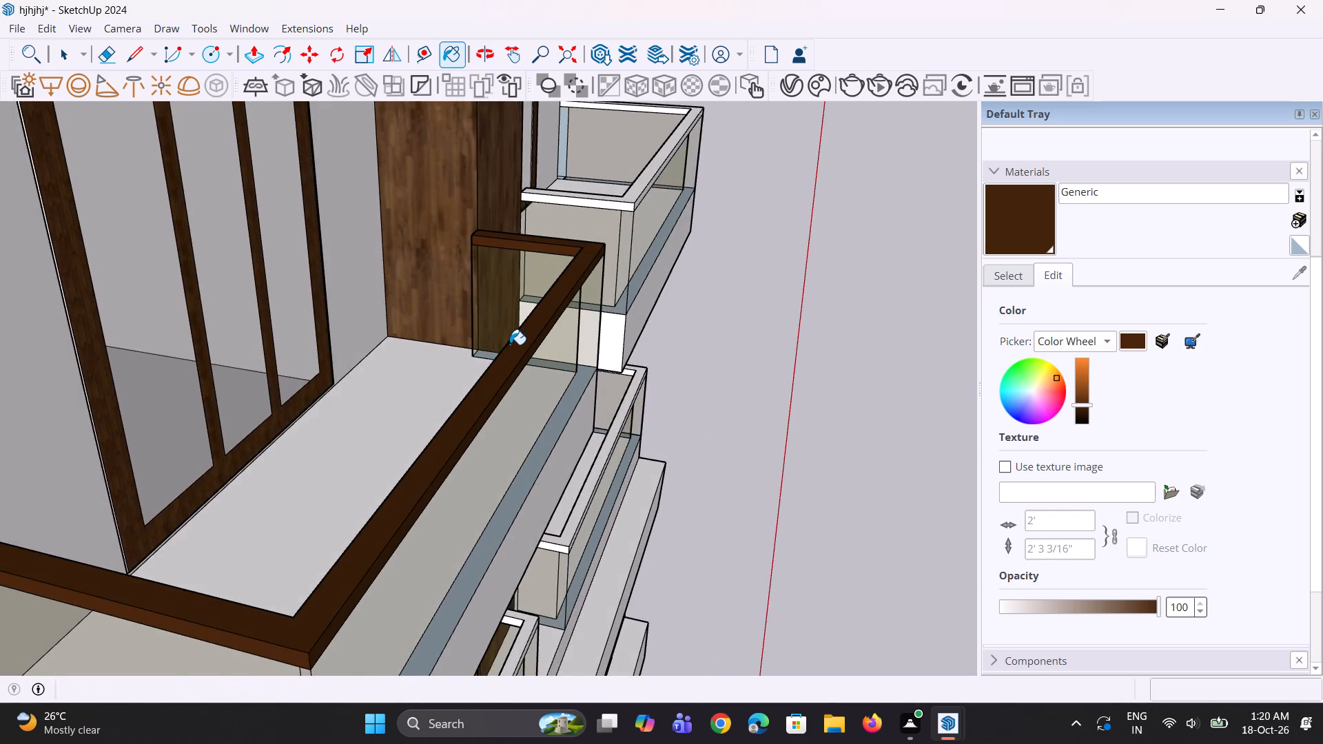
pyautogui.scroll(-4, 510, 344)
pyautogui.scroll(11, 558, 234)
pyautogui.click(574, 236)
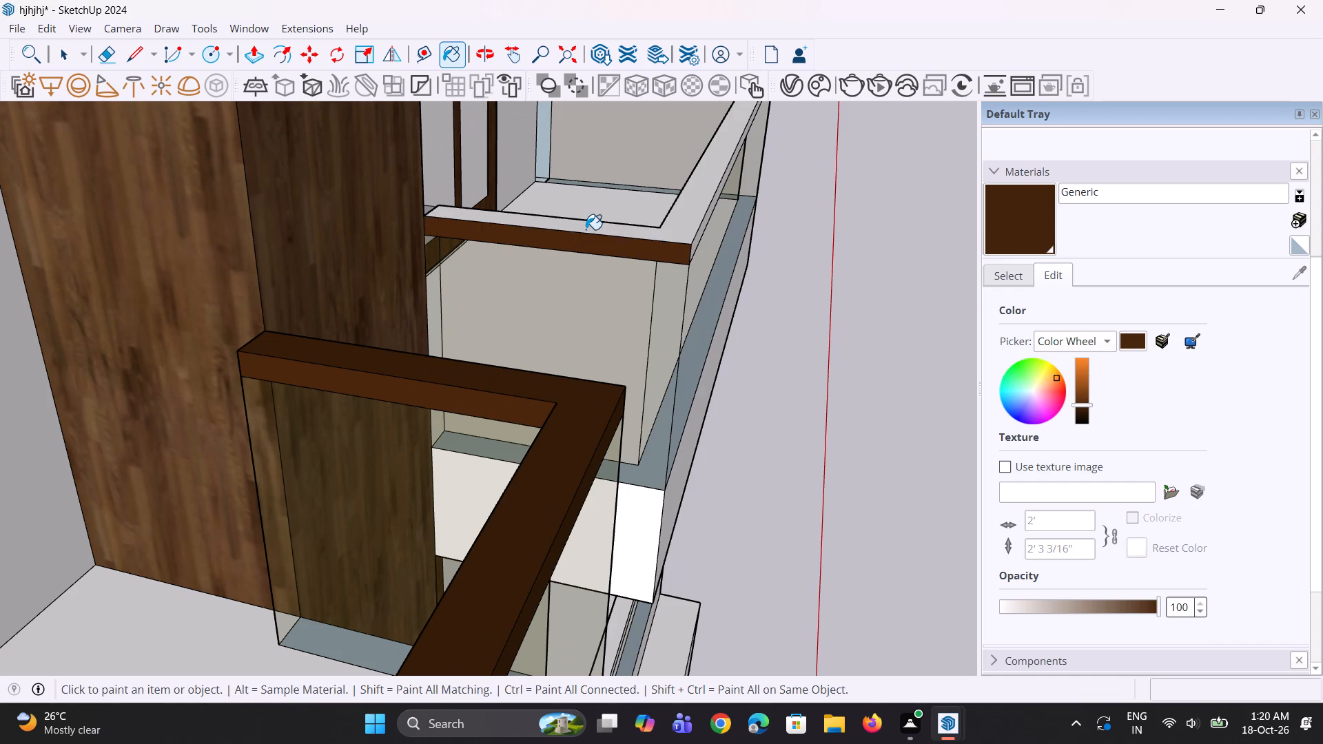
pyautogui.click(586, 229)
pyautogui.moveTo(675, 242); pyautogui.dragTo(564, 242, button='middle')
pyautogui.scroll(1, 677, 273)
pyautogui.click(677, 273)
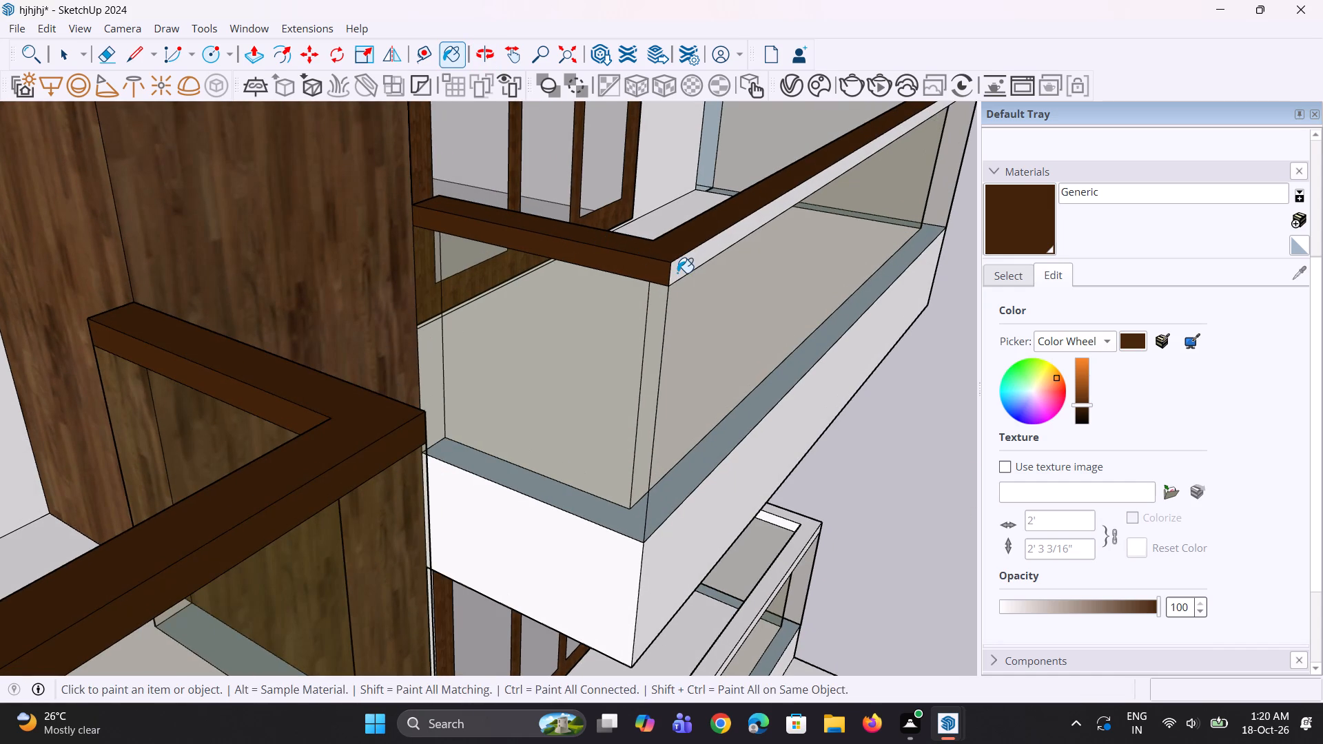
# Paint the inner faces of both side returns on the second-from-bottom right balcony's handrail brown.
pyautogui.scroll(-9, 567, 364)
pyautogui.scroll(5, 745, 178)
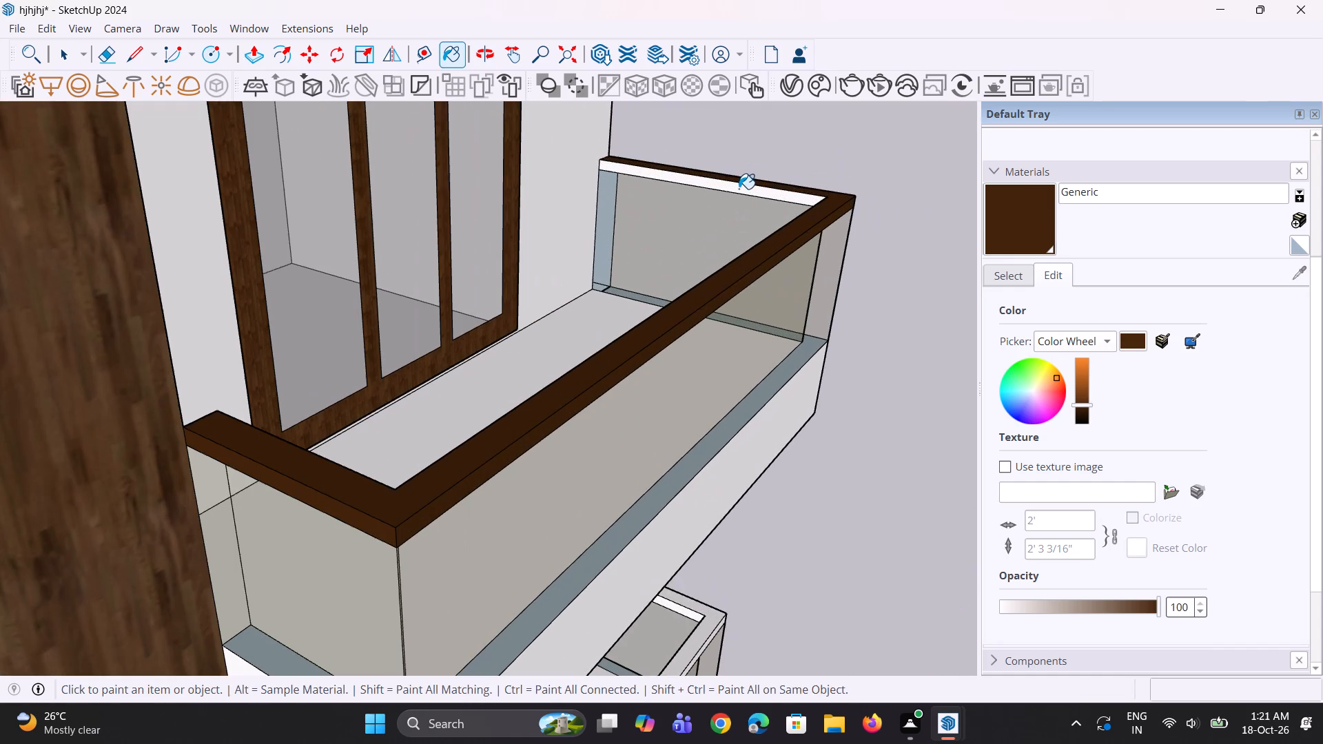
pyautogui.click(739, 189)
pyautogui.moveTo(687, 322); pyautogui.dragTo(205, 424, button='middle')
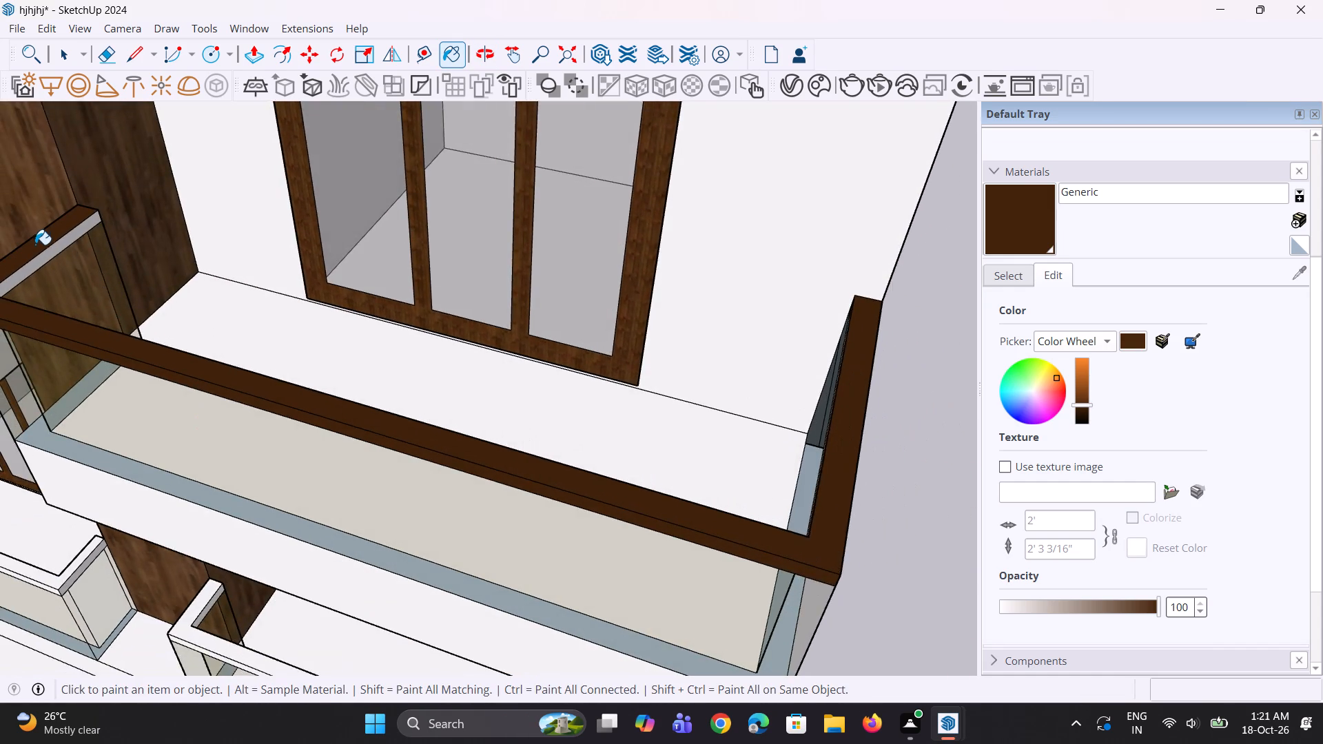
pyautogui.scroll(2, 34, 244)
pyautogui.click(49, 256)
# Paint the inner face of the front rail on the second-from-bottom right balcony's handrail brown.
pyautogui.scroll(-4, 155, 265)
pyautogui.moveTo(177, 292); pyautogui.dragTo(239, 392, button='middle')
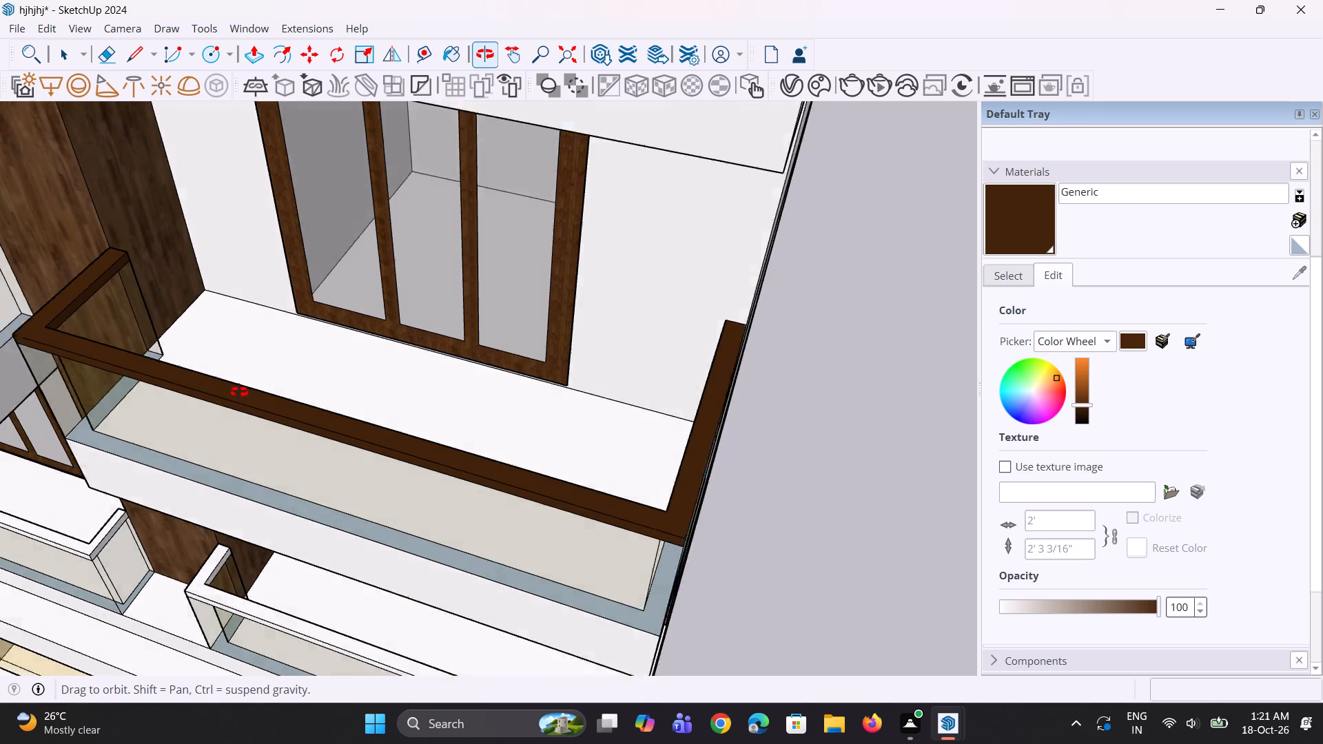
pyautogui.moveTo(239, 392); pyautogui.dragTo(448, 353, button='middle')
pyautogui.scroll(4, 593, 431)
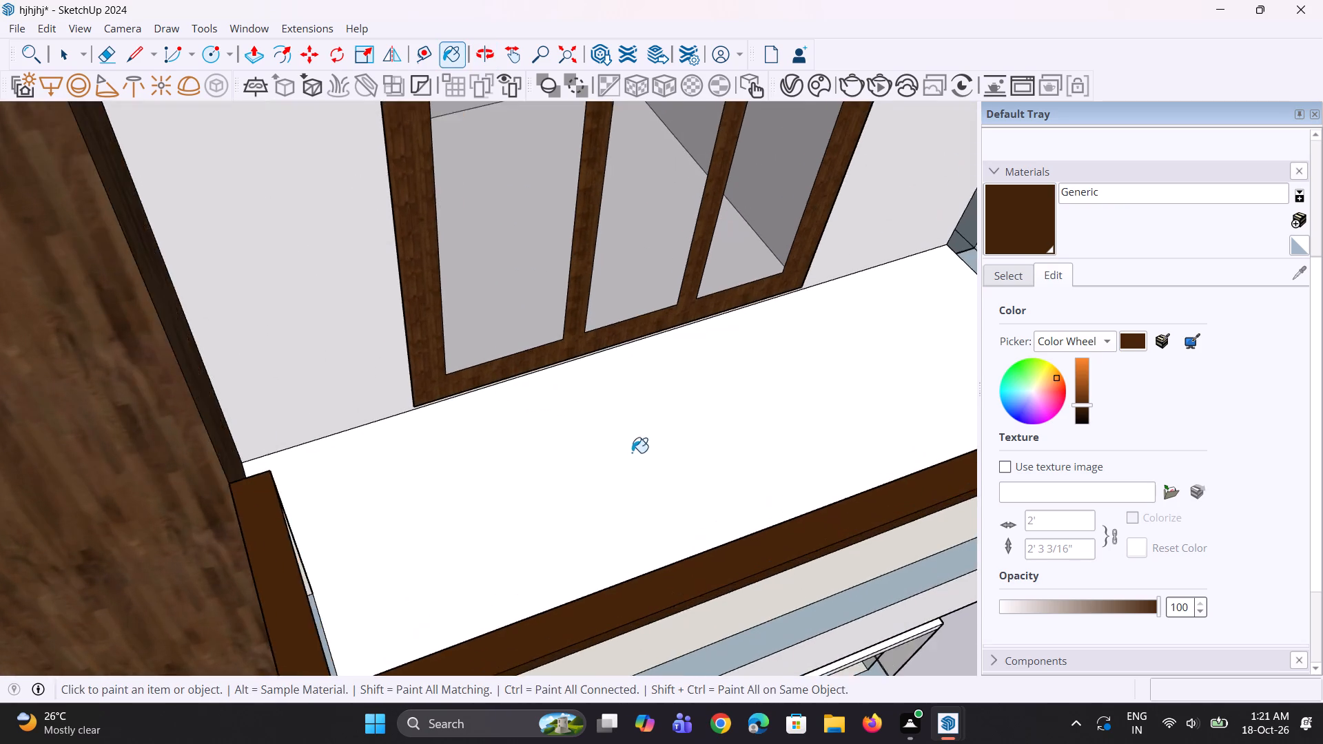
pyautogui.scroll(3, 632, 453)
pyautogui.moveTo(679, 506); pyautogui.dragTo(731, 520, button='middle')
pyautogui.scroll(-2, 635, 442)
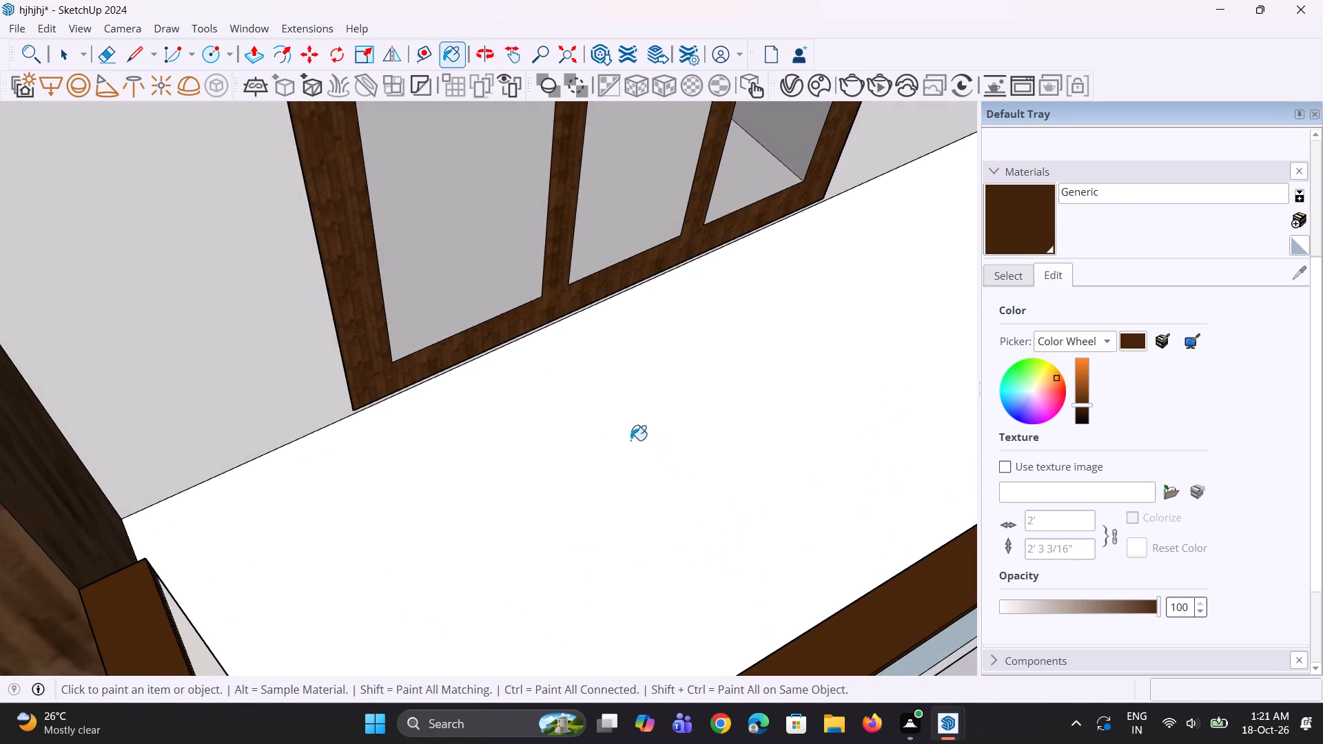
pyautogui.scroll(-6, 630, 440)
pyautogui.moveTo(688, 479); pyautogui.dragTo(707, 533, button='middle')
pyautogui.scroll(4, 717, 572)
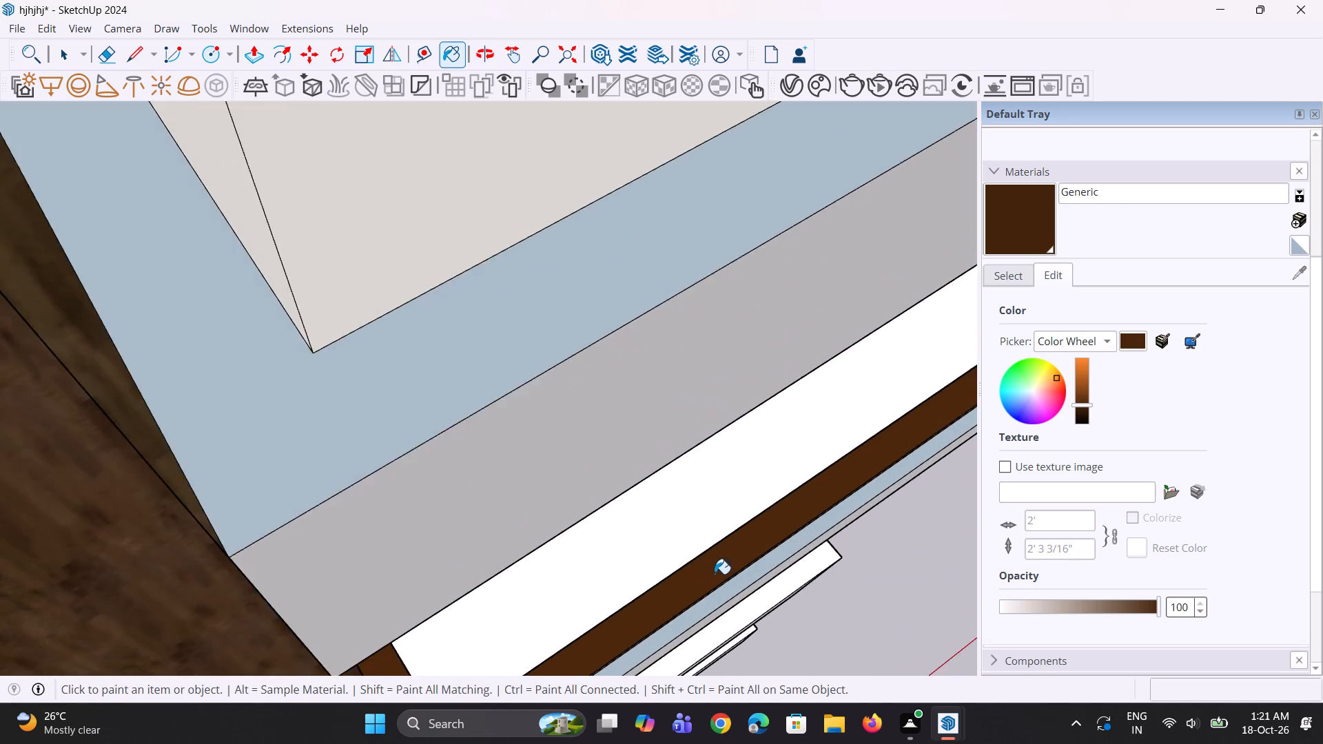
pyautogui.scroll(5, 715, 574)
pyautogui.moveTo(718, 555); pyautogui.dragTo(731, 519, button='middle')
pyautogui.scroll(2, 719, 502)
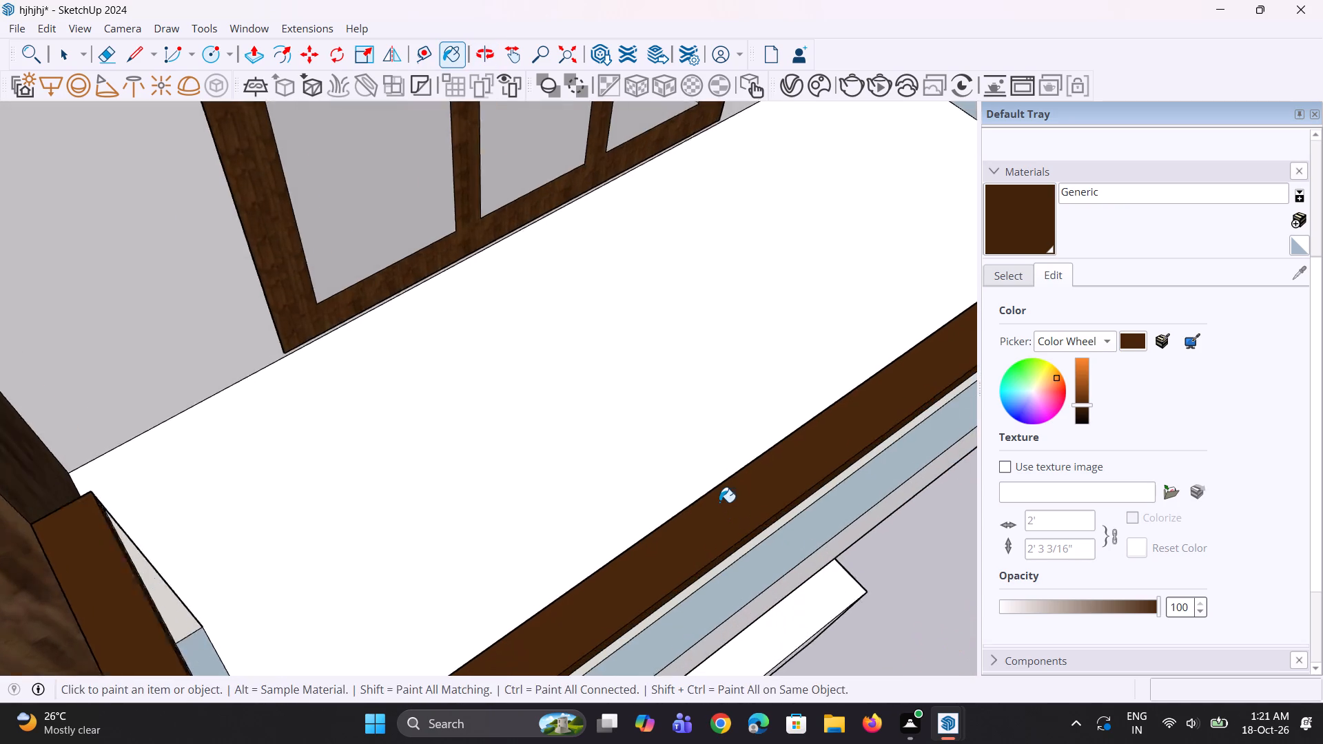
pyautogui.scroll(3, 719, 502)
pyautogui.moveTo(732, 519); pyautogui.dragTo(932, 513, button='middle')
pyautogui.scroll(1, 810, 477)
pyautogui.click(790, 462)
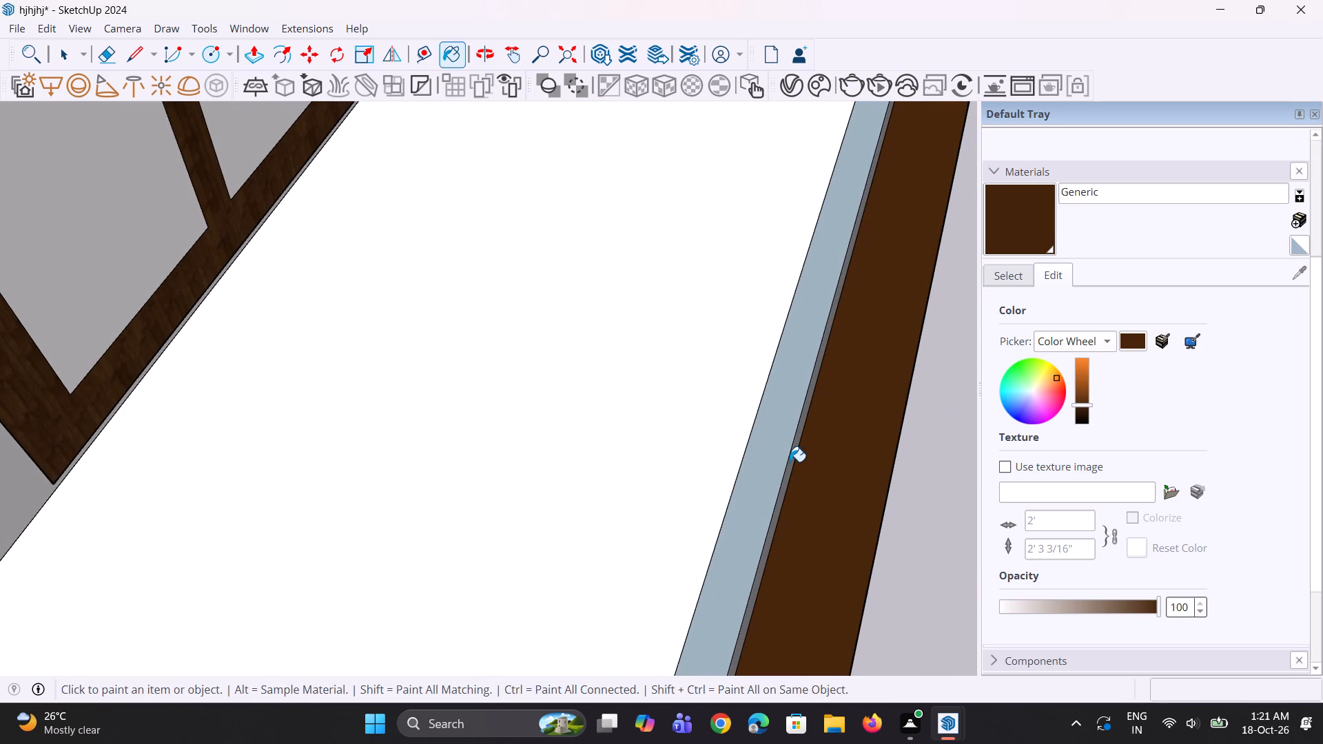
# Paint the front and top faces of the bottom right balcony's handrail brown.
pyautogui.moveTo(788, 466); pyautogui.dragTo(327, 453, button='middle')
pyautogui.scroll(-5, 356, 453)
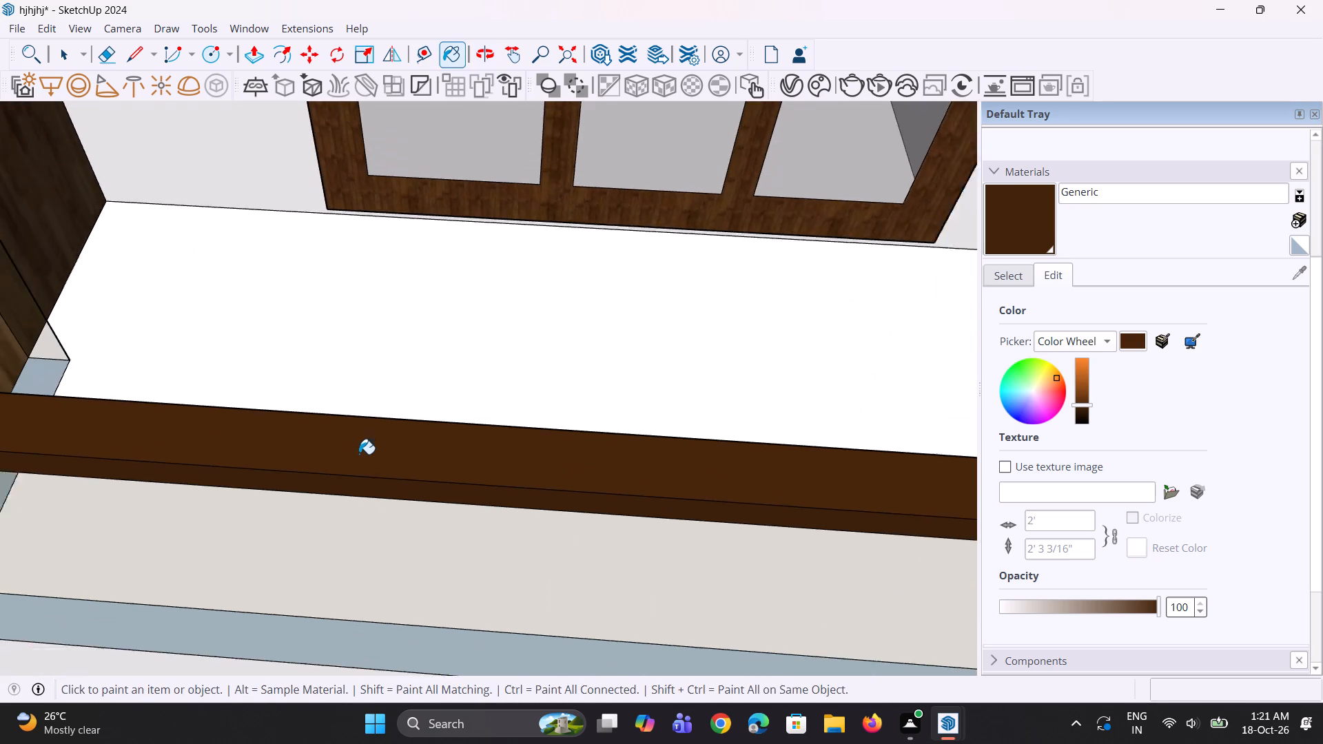
pyautogui.moveTo(280, 418); pyautogui.dragTo(203, 446, button='middle')
pyautogui.scroll(-17, 203, 446)
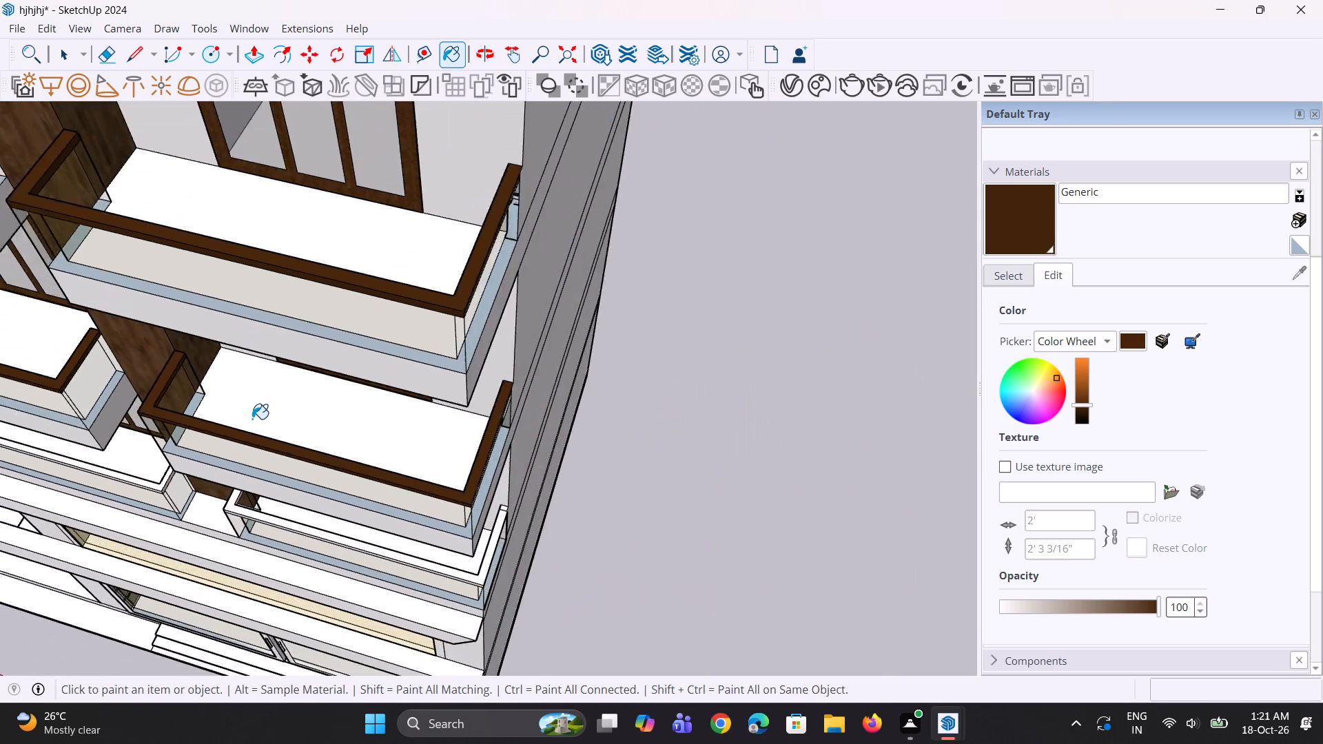
pyautogui.scroll(-10, 252, 419)
pyautogui.moveTo(250, 486); pyautogui.dragTo(444, 322, button='middle')
pyautogui.scroll(1, 406, 357)
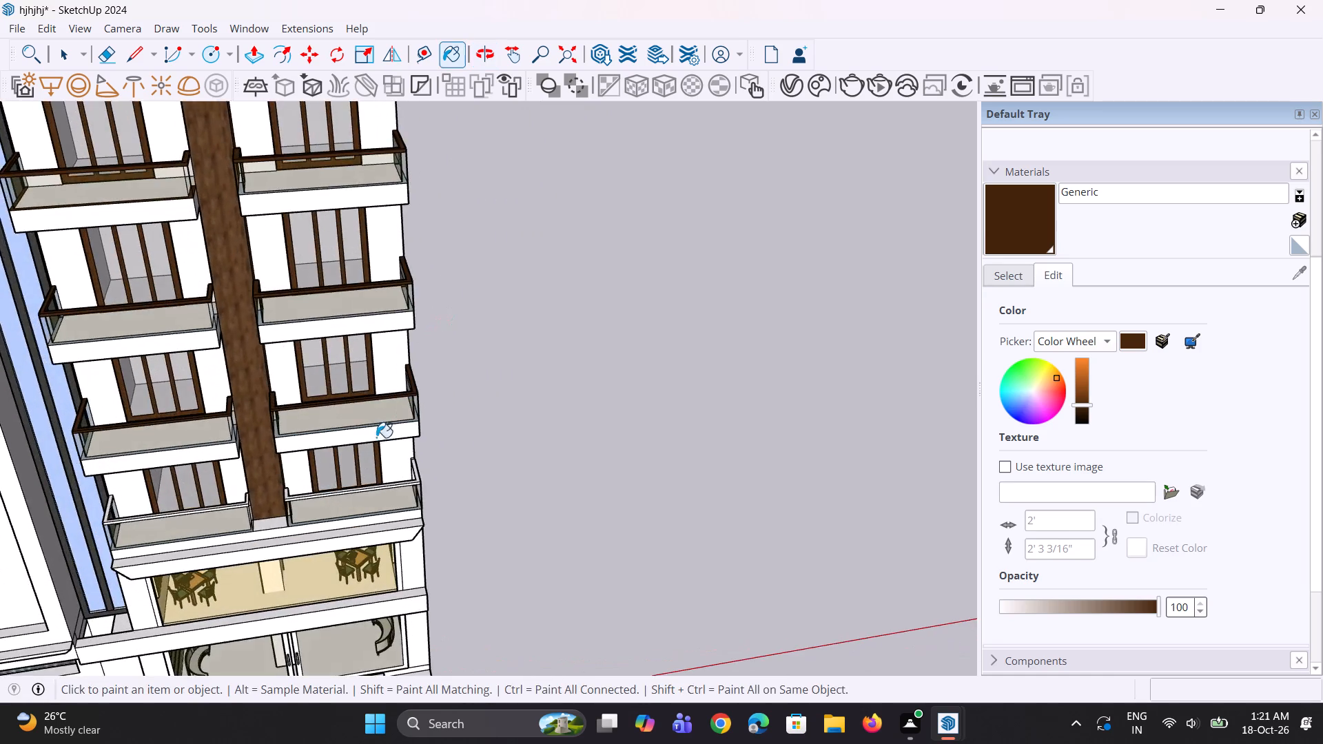
pyautogui.scroll(8, 371, 444)
pyautogui.scroll(9, 440, 526)
pyautogui.click(498, 487)
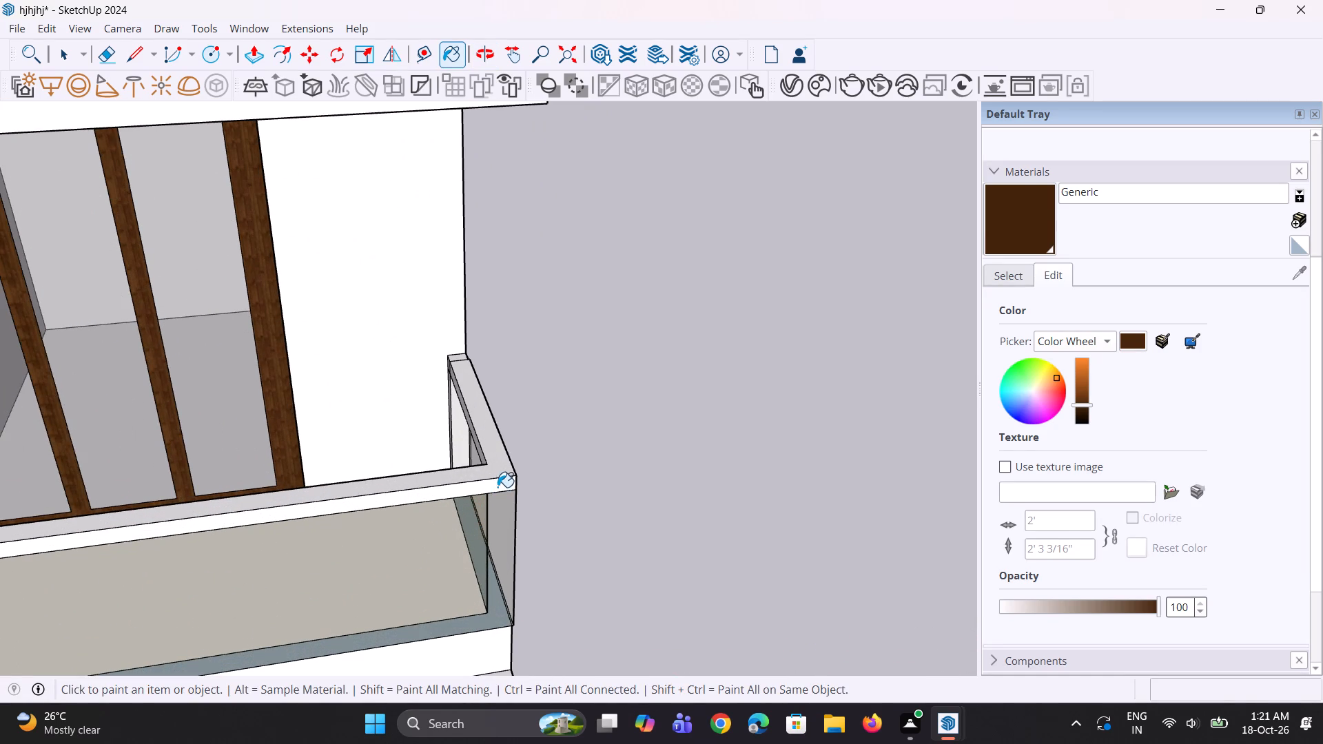
pyautogui.click(501, 468)
# Paint the wall-side end top and the inner face of the outer-end return on the bottom right handrail brown.
pyautogui.scroll(5, 473, 372)
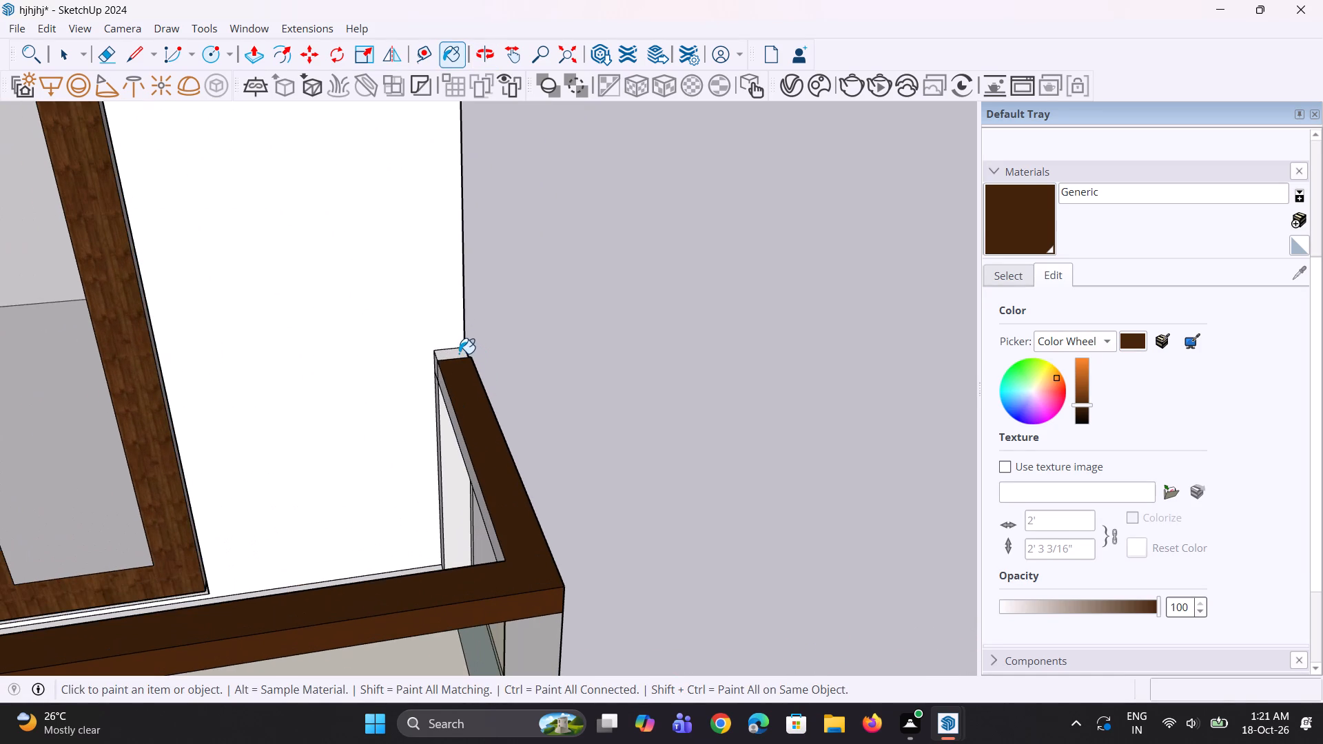
pyautogui.click(459, 353)
pyautogui.scroll(2, 434, 380)
pyautogui.click(441, 385)
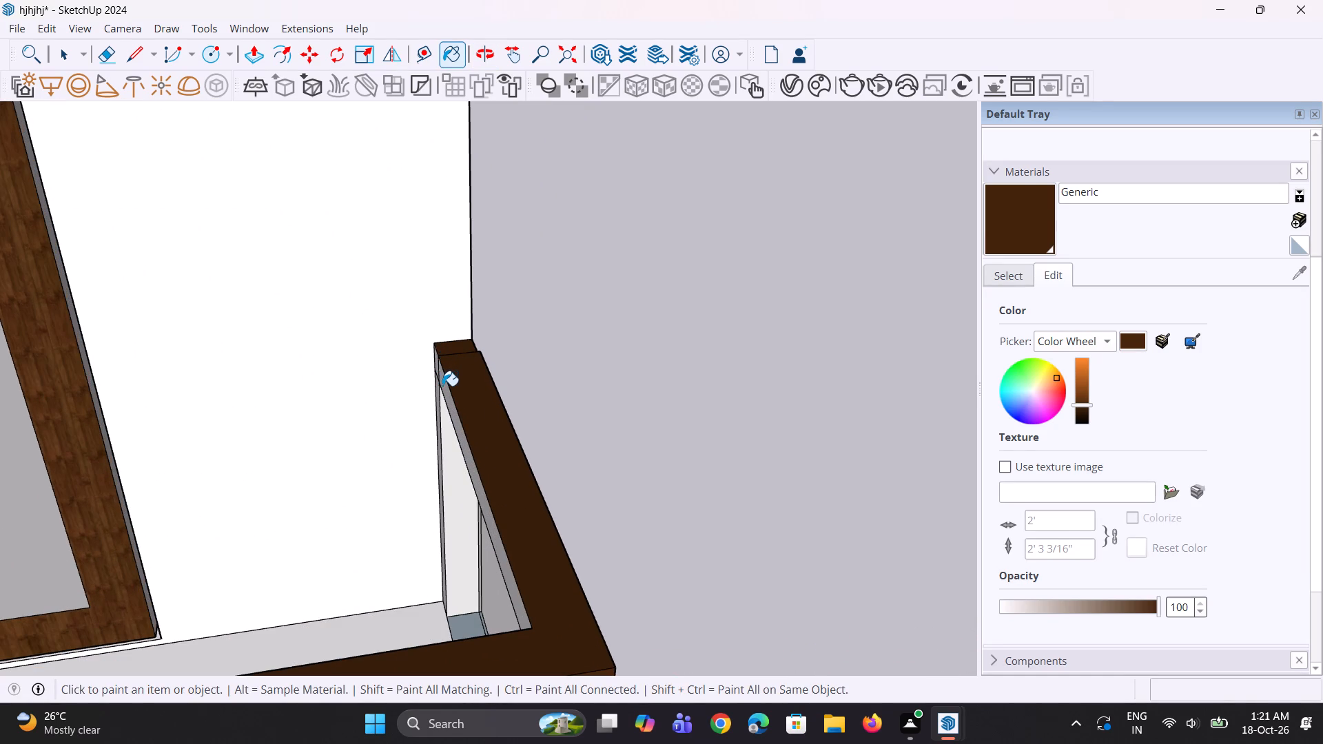
pyautogui.click(448, 404)
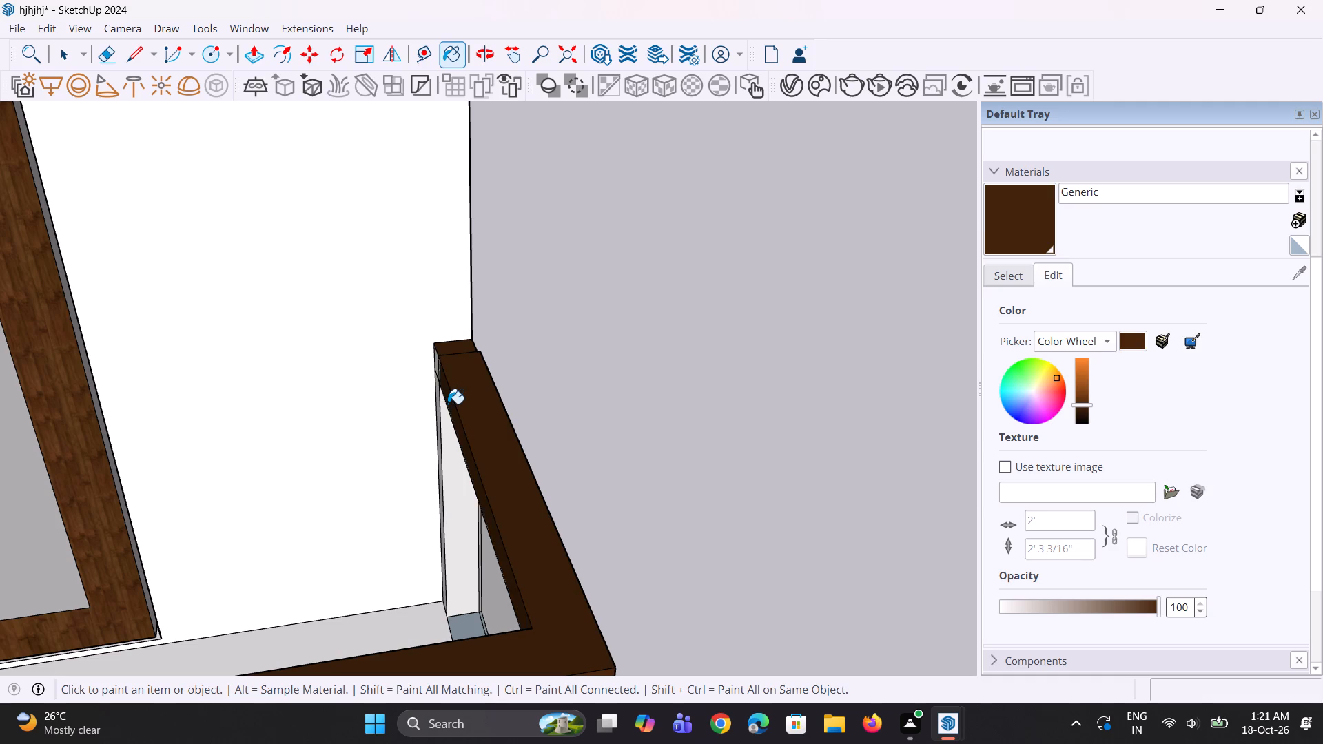
# Paint the inner and outer faces of the column-side return on the bottom right balcony's handrail brown.
pyautogui.scroll(-15, 451, 403)
pyautogui.scroll(4, 203, 458)
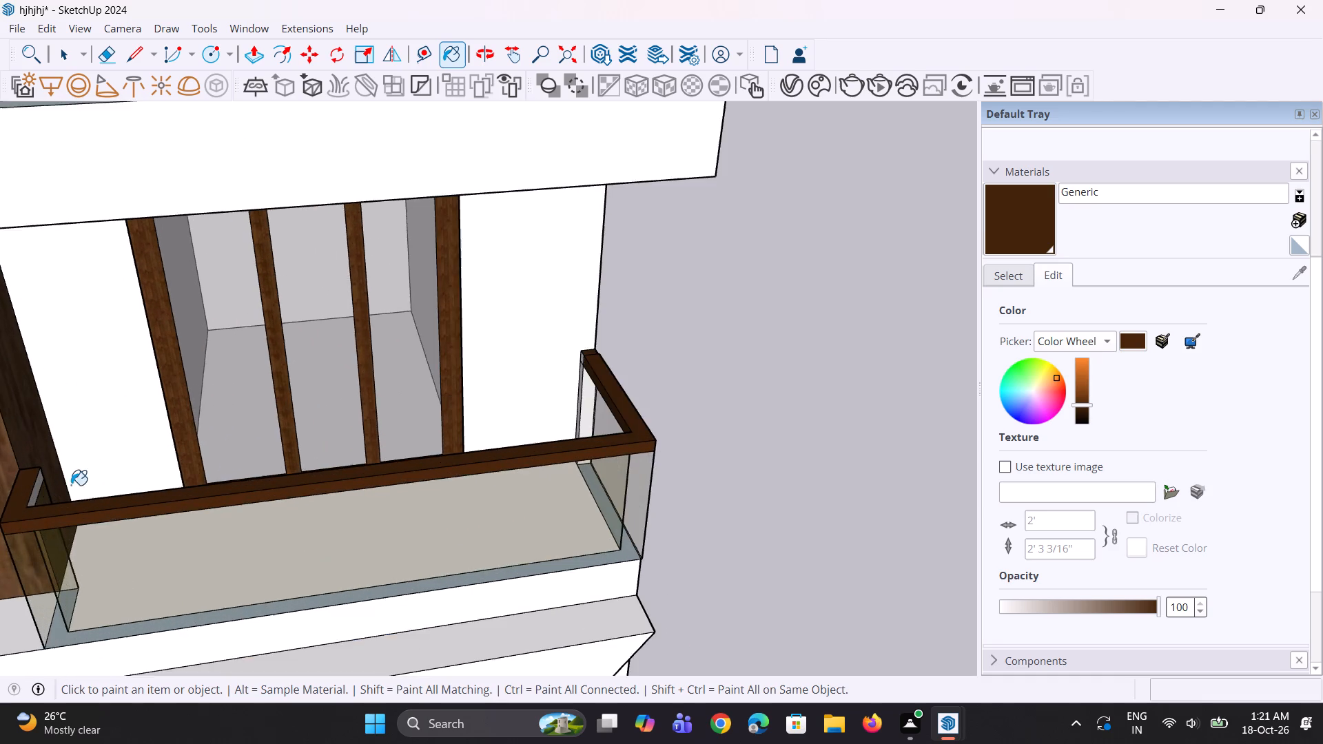
pyautogui.scroll(6, 57, 491)
pyautogui.click(28, 484)
pyautogui.moveTo(51, 499); pyautogui.dragTo(151, 497, button='middle')
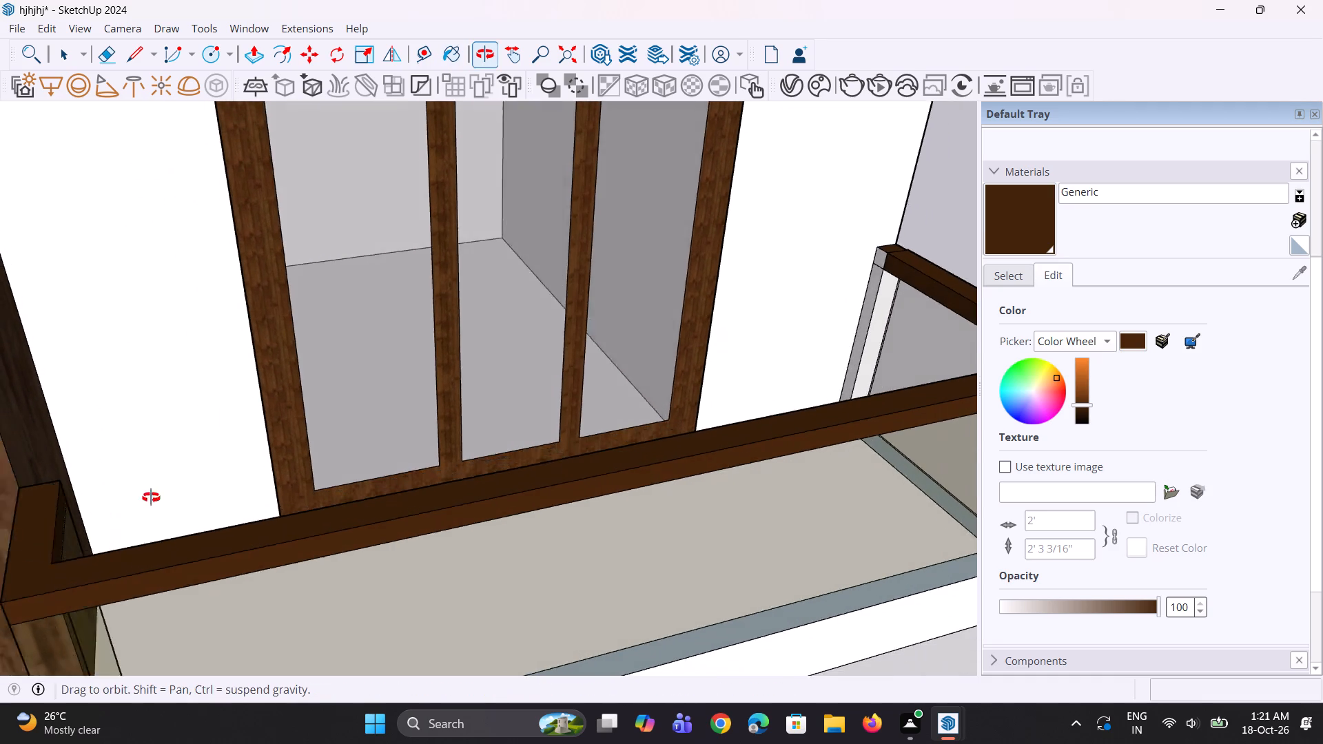
pyautogui.moveTo(151, 497); pyautogui.dragTo(221, 479, button='middle')
pyautogui.click(216, 593)
# Paint the outer face of the outer-end return on the bottom right balcony's handrail brown.
pyautogui.scroll(-2, 191, 541)
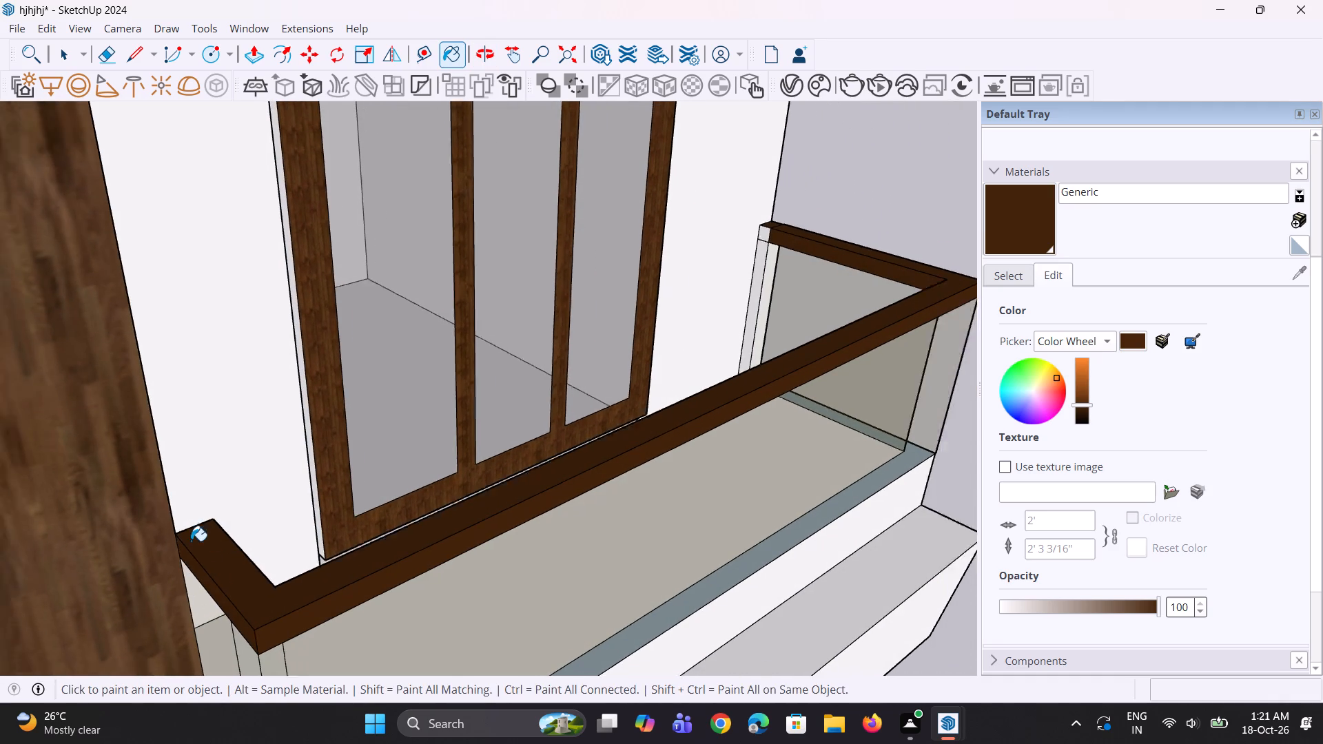
pyautogui.scroll(-3, 191, 541)
pyautogui.moveTo(428, 526); pyautogui.dragTo(0, 457, button='middle')
pyautogui.scroll(1, 570, 456)
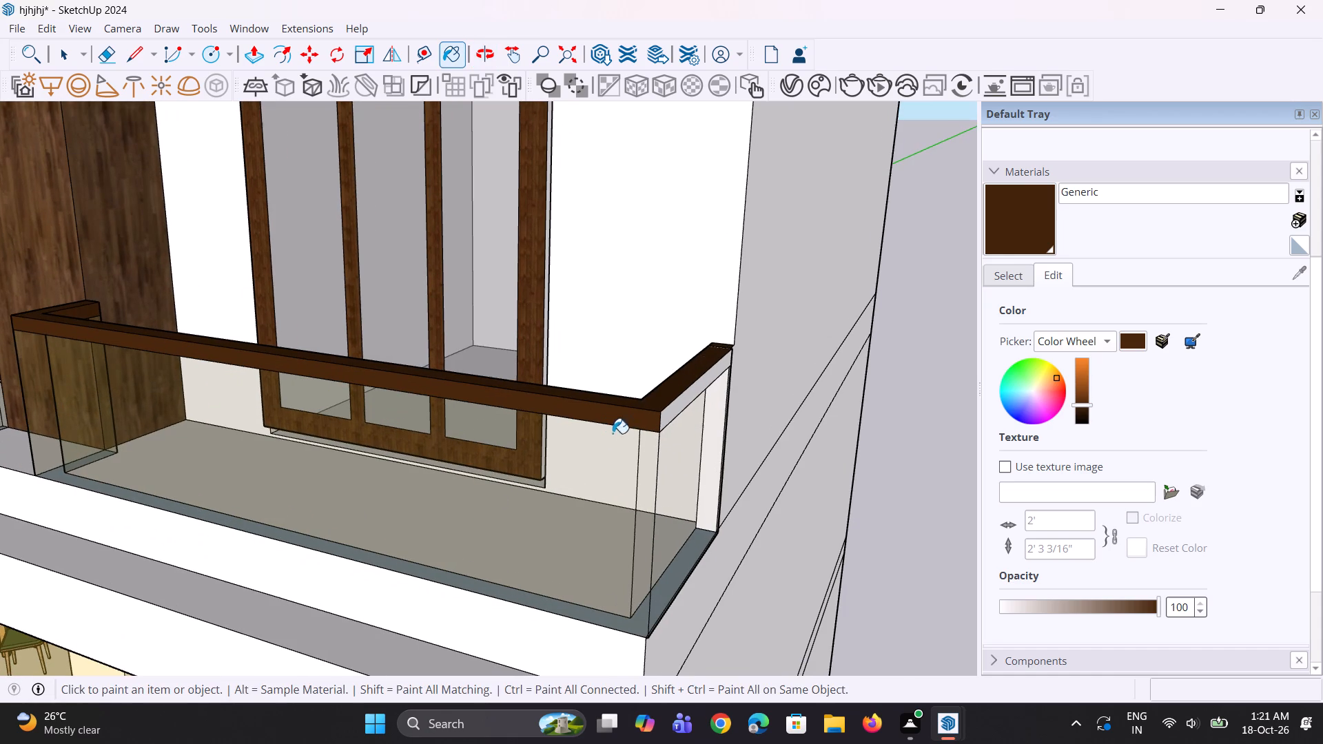
pyautogui.click(680, 409)
# Paint the bottom left balcony's handrail brown on its column-side return's outer face, top and front.
pyautogui.scroll(-5, 676, 409)
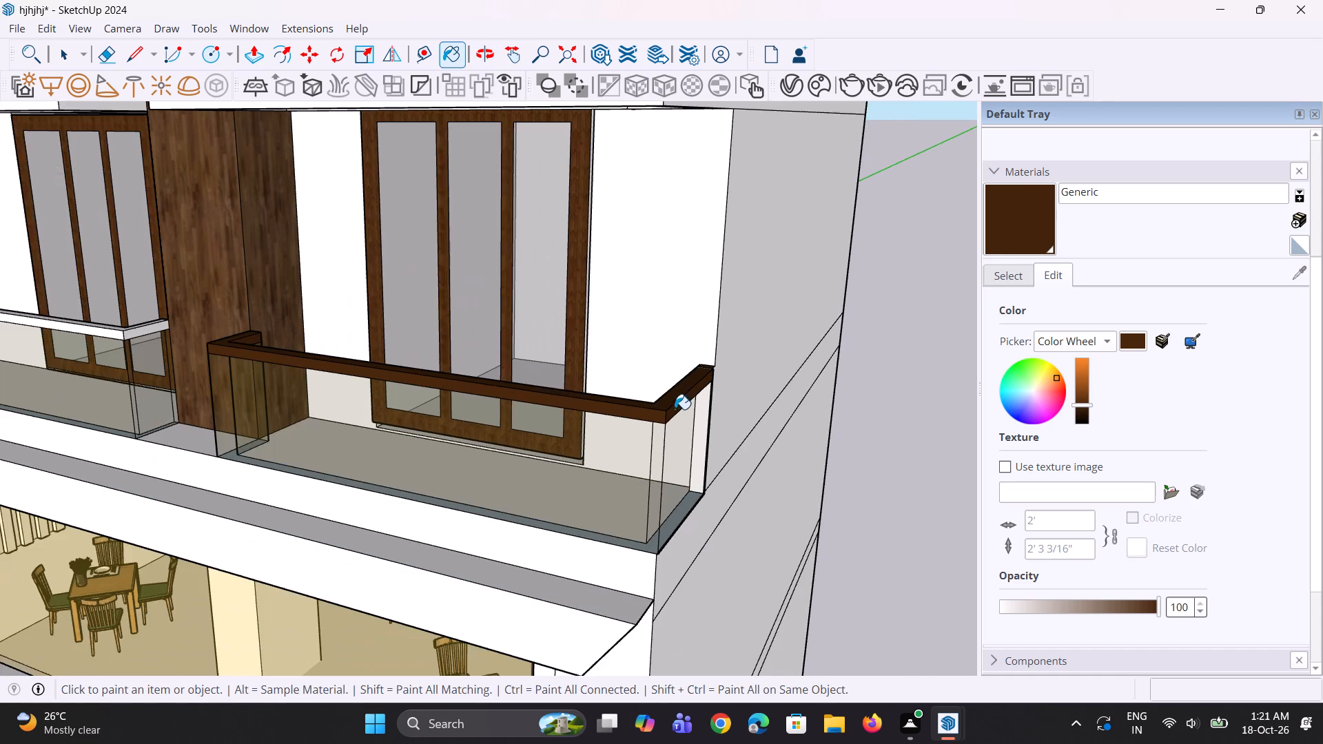
pyautogui.moveTo(542, 386); pyautogui.dragTo(705, 463, button='middle')
pyautogui.scroll(3, 181, 457)
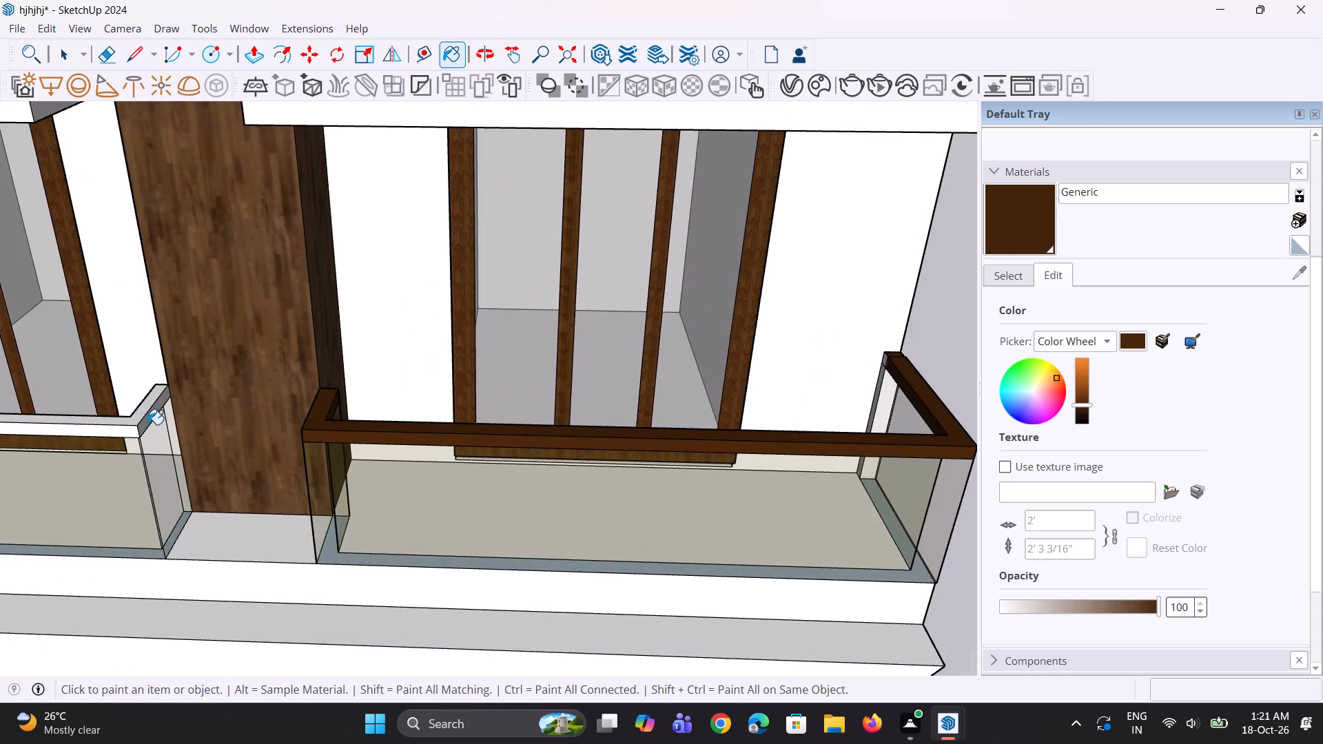
pyautogui.scroll(3, 147, 424)
pyautogui.click(143, 415)
pyautogui.click(141, 404)
pyautogui.click(122, 431)
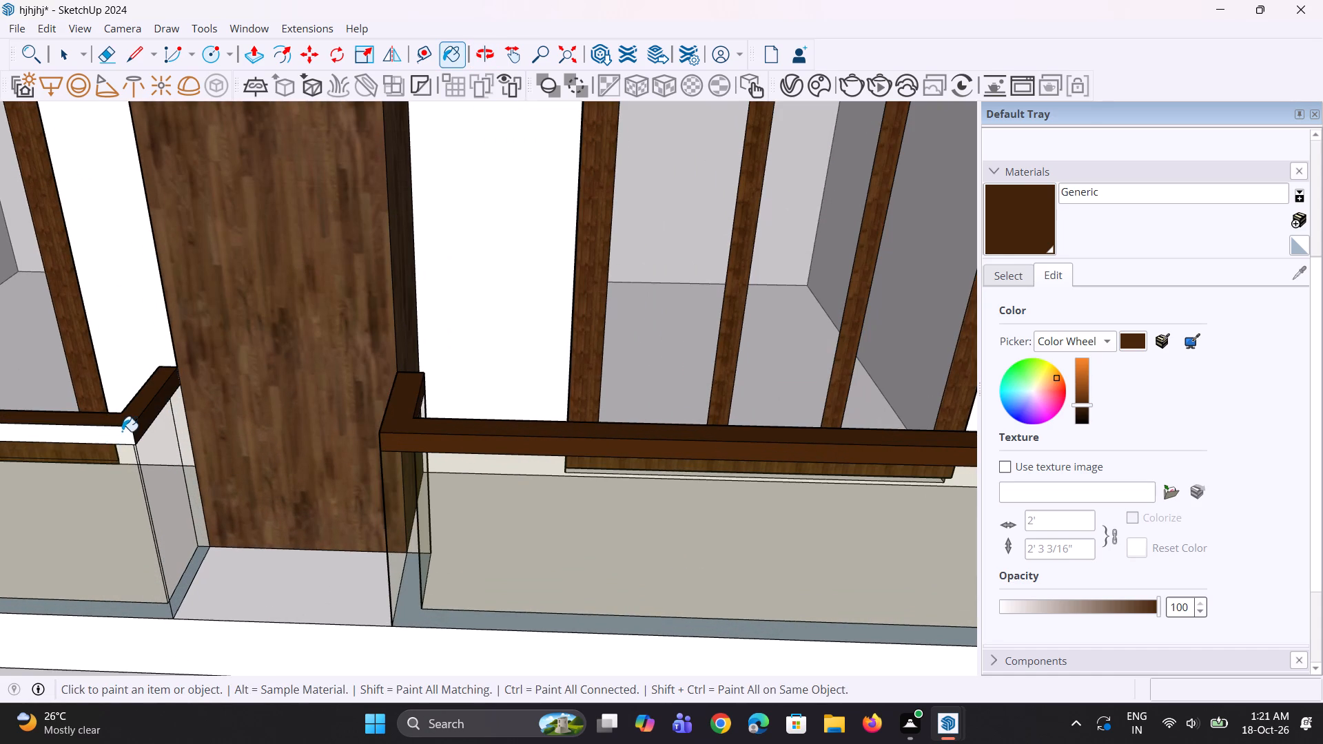
pyautogui.scroll(-12, 312, 455)
pyautogui.scroll(-3, 91, 437)
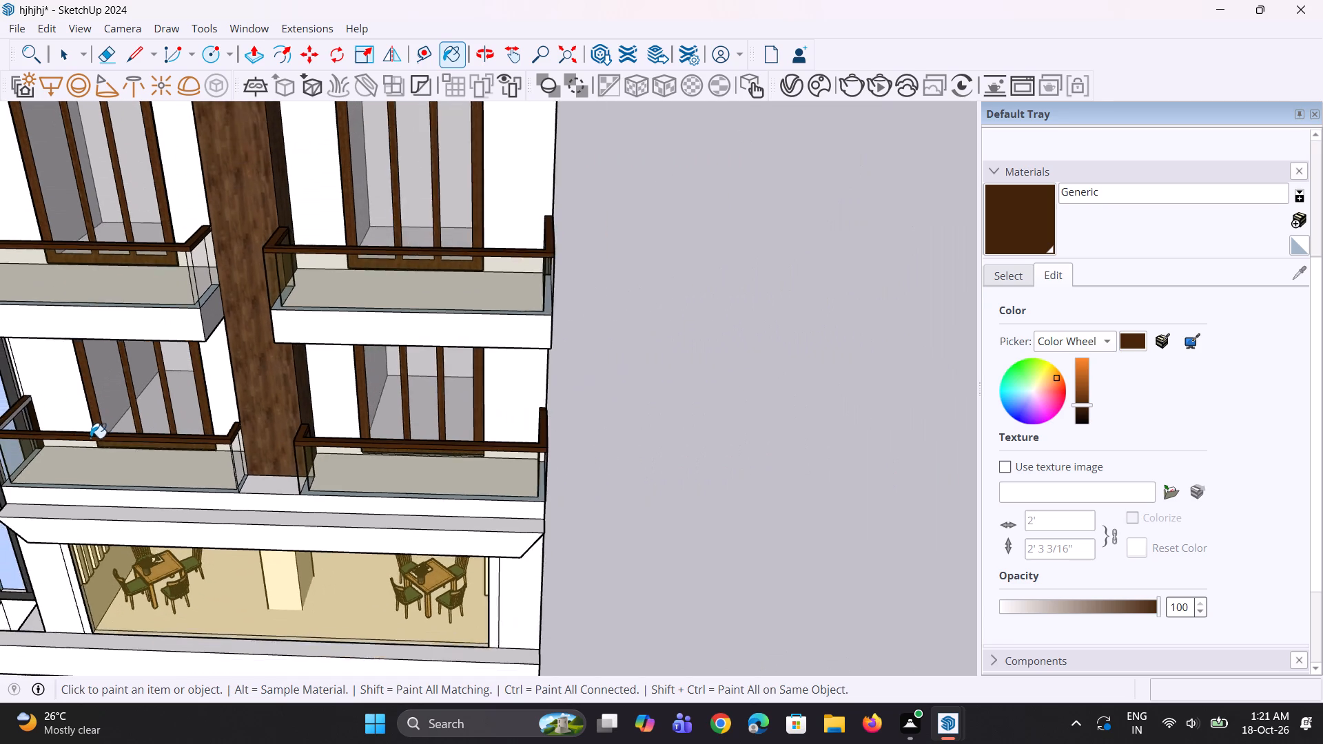
# Paint the outer-end return on the bottom left balcony's handrail brown, including its outer face.
pyautogui.scroll(-4, 69, 452)
pyautogui.moveTo(0, 457); pyautogui.dragTo(86, 454, button='middle')
pyautogui.scroll(10, 1, 457)
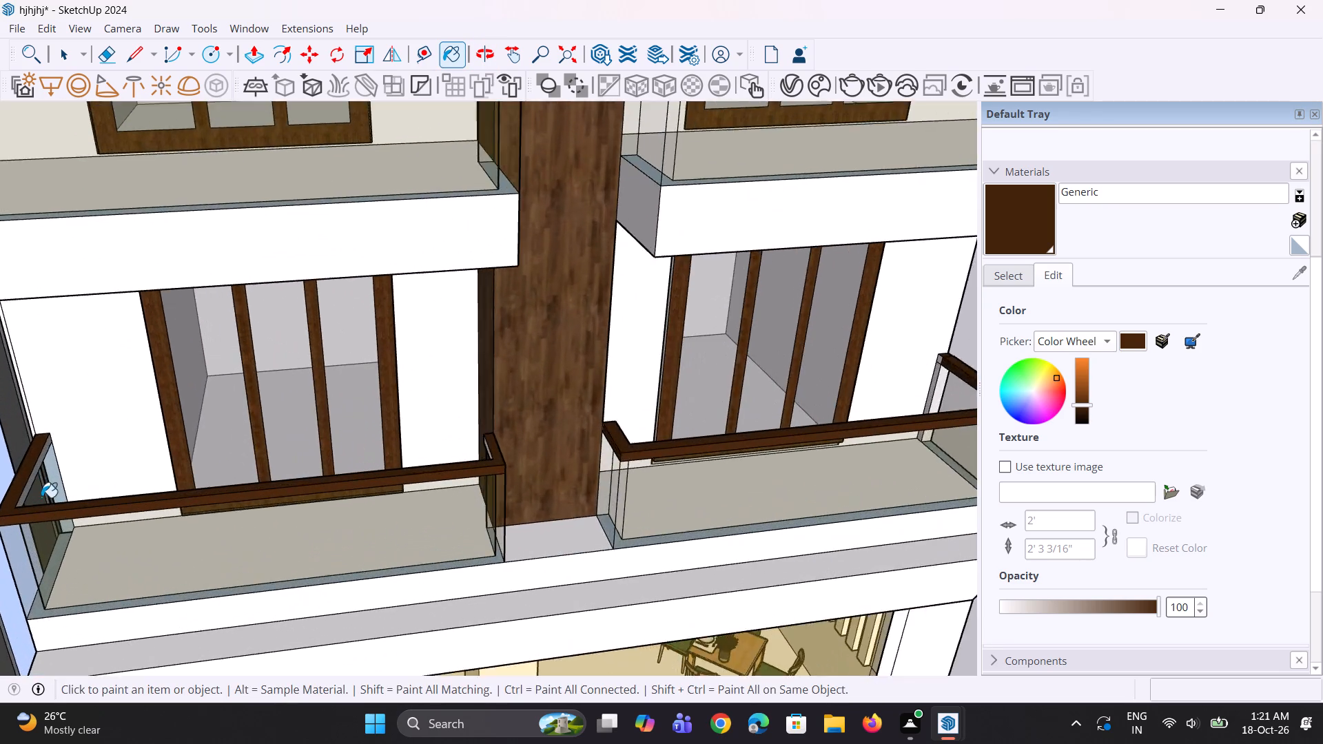
pyautogui.scroll(9, 41, 497)
pyautogui.click(19, 462)
pyautogui.moveTo(48, 508); pyautogui.dragTo(205, 517, button='middle')
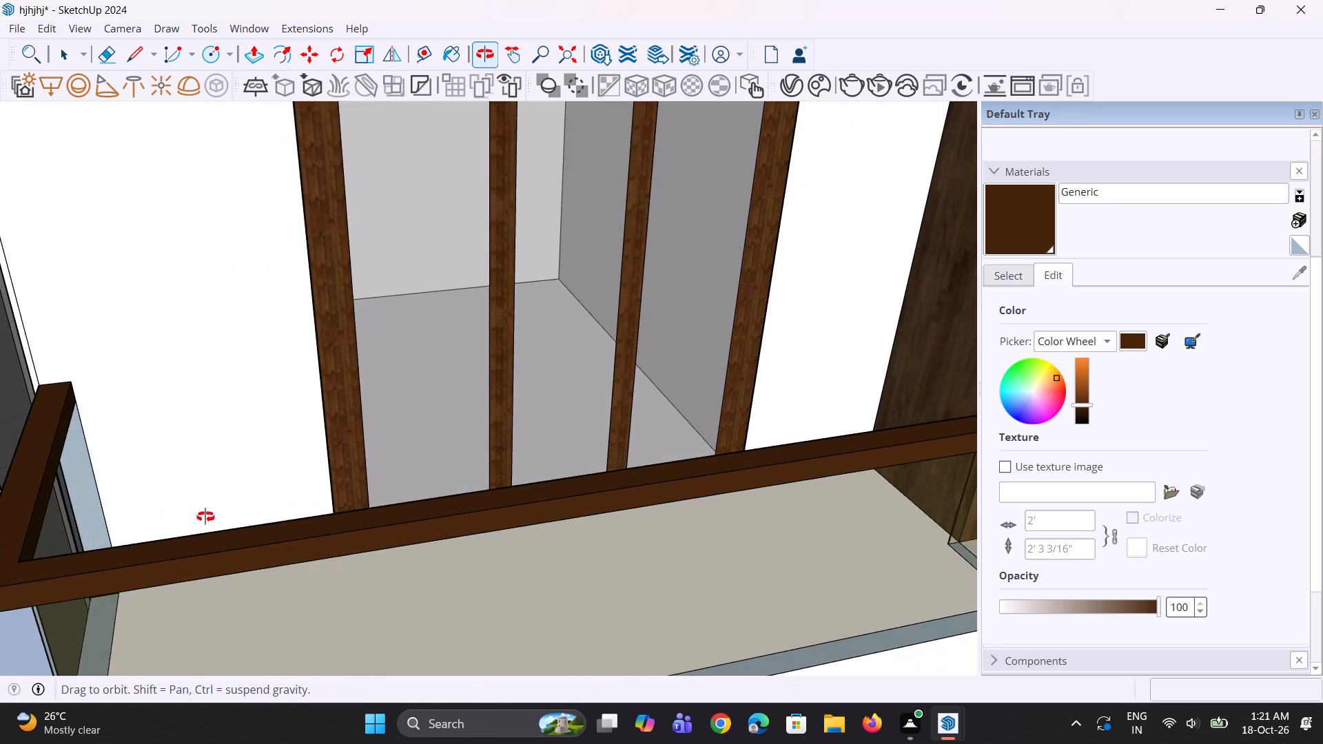
pyautogui.moveTo(205, 517); pyautogui.dragTo(291, 498, button='middle')
pyautogui.scroll(-9, 207, 492)
pyautogui.moveTo(107, 510); pyautogui.dragTo(192, 506, button='middle')
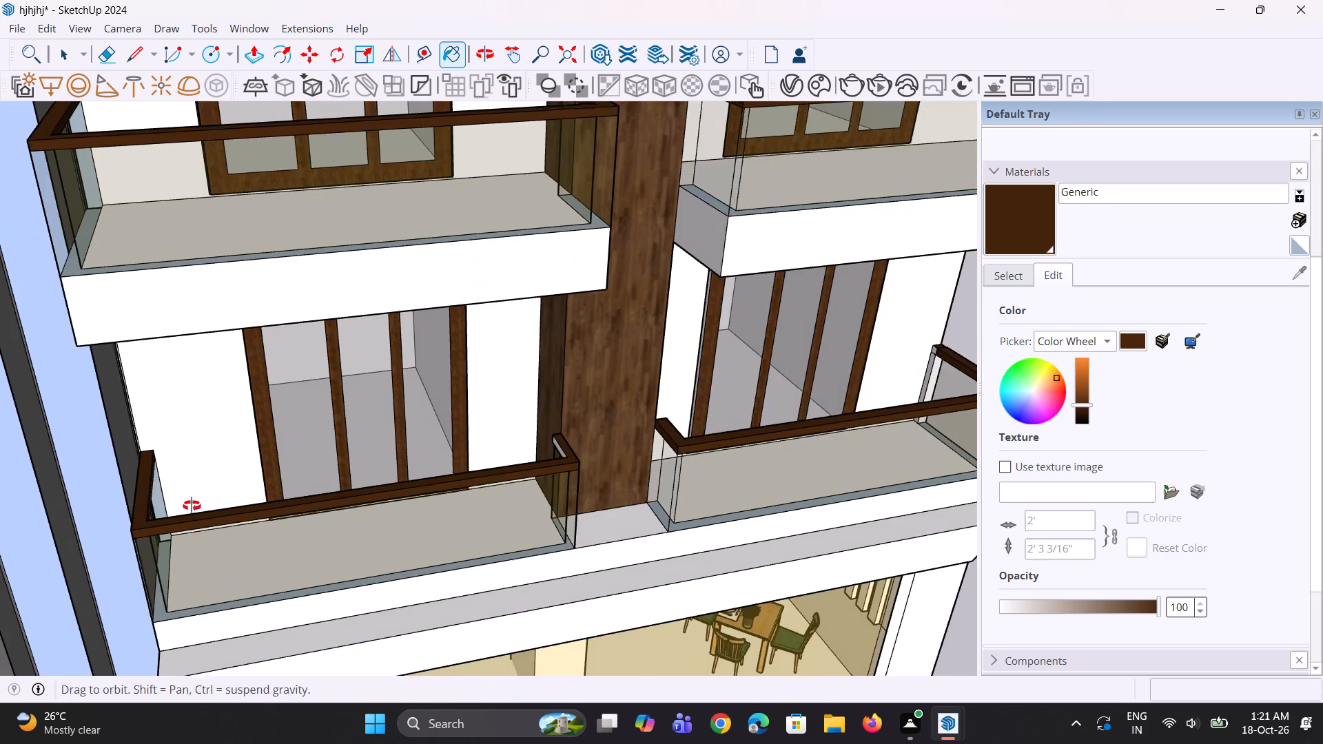
pyautogui.moveTo(192, 506); pyautogui.dragTo(213, 499, button='middle')
pyautogui.scroll(7, 261, 548)
pyautogui.click(285, 524)
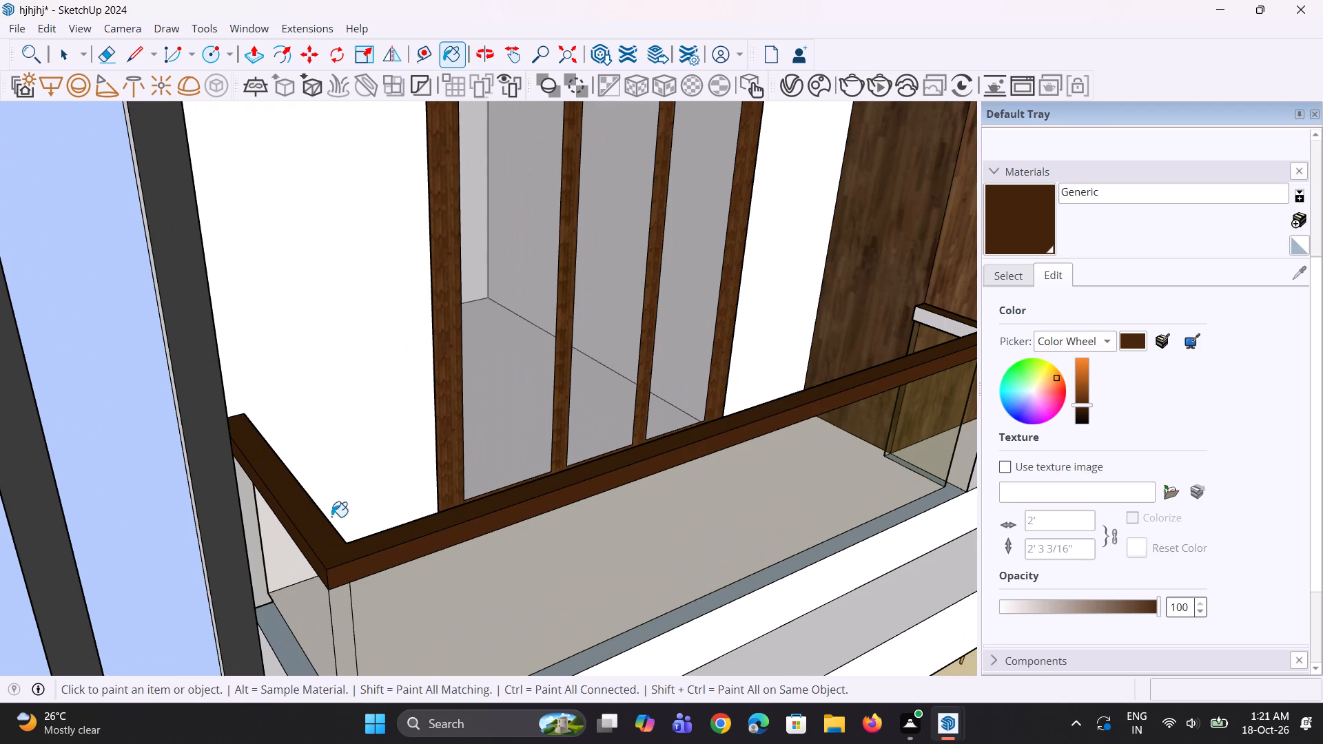
# Paint the inner faces of the column-side return and the front rail on the bottom left balcony's handrail brown.
pyautogui.click(961, 330)
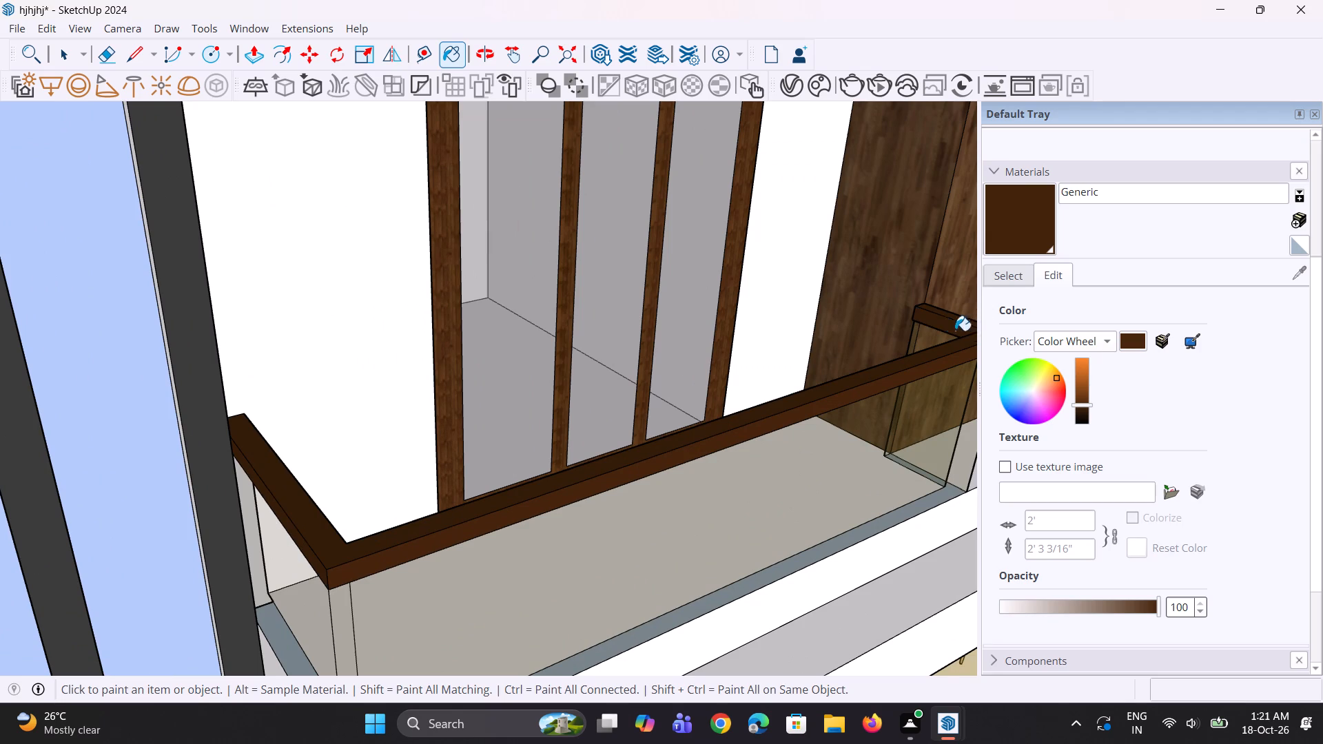
pyautogui.scroll(-4, 658, 375)
pyautogui.moveTo(531, 389); pyautogui.dragTo(559, 470, button='middle')
pyautogui.scroll(2, 570, 453)
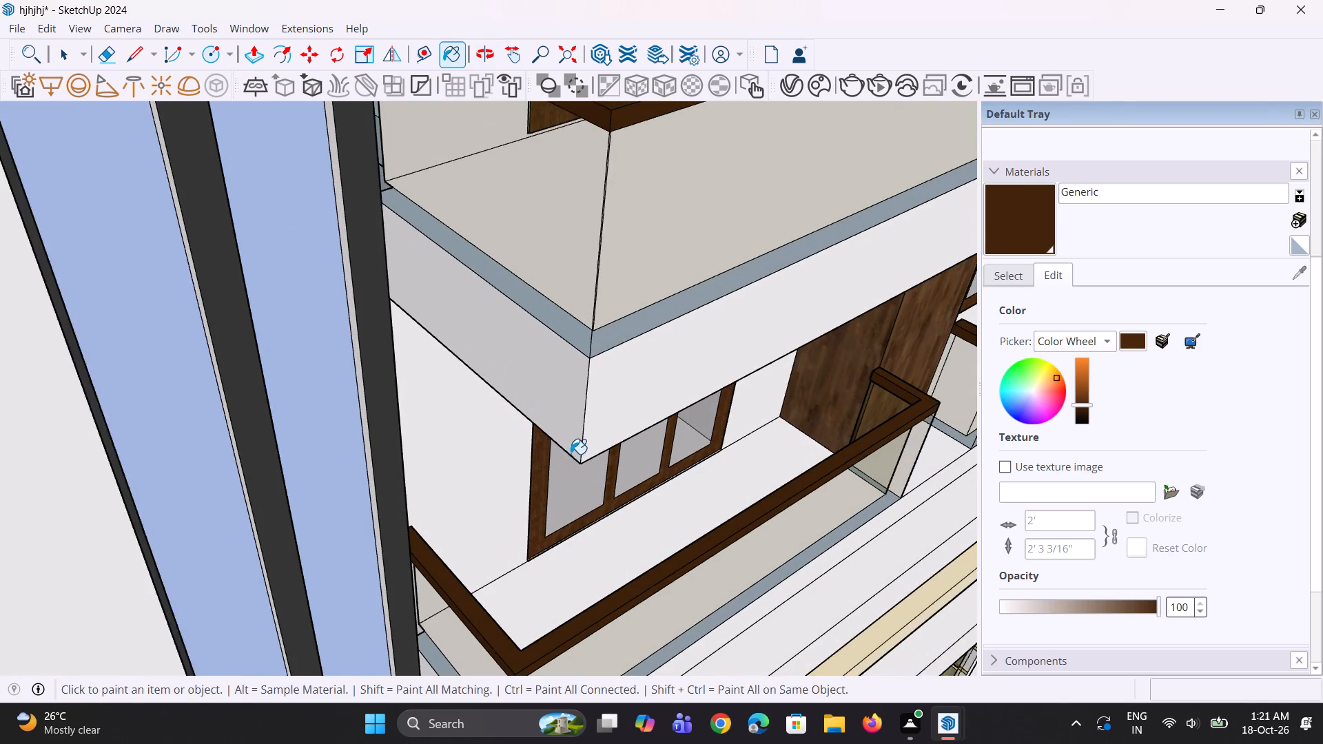
pyautogui.scroll(4, 571, 454)
pyautogui.scroll(2, 661, 524)
pyautogui.scroll(-8, 642, 463)
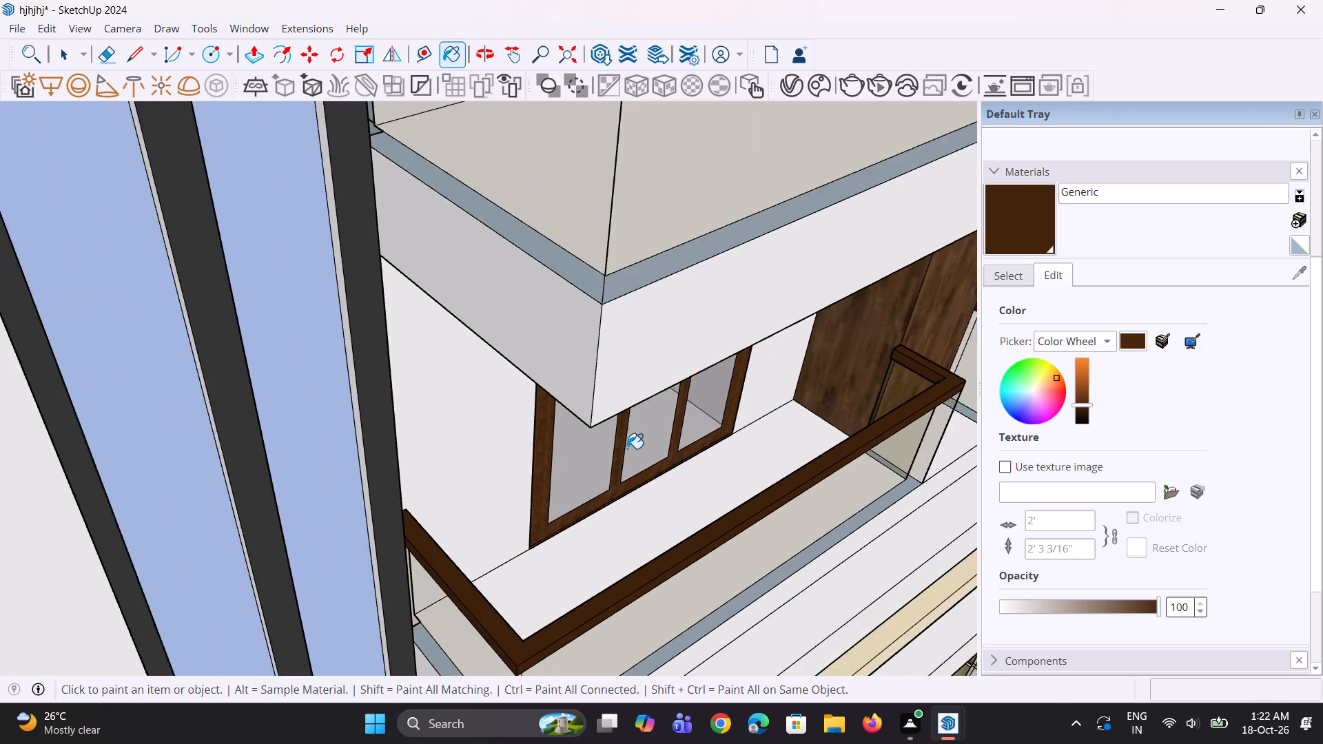
pyautogui.scroll(-5, 627, 448)
pyautogui.moveTo(634, 527); pyautogui.dragTo(662, 533, button='middle')
pyautogui.scroll(3, 662, 533)
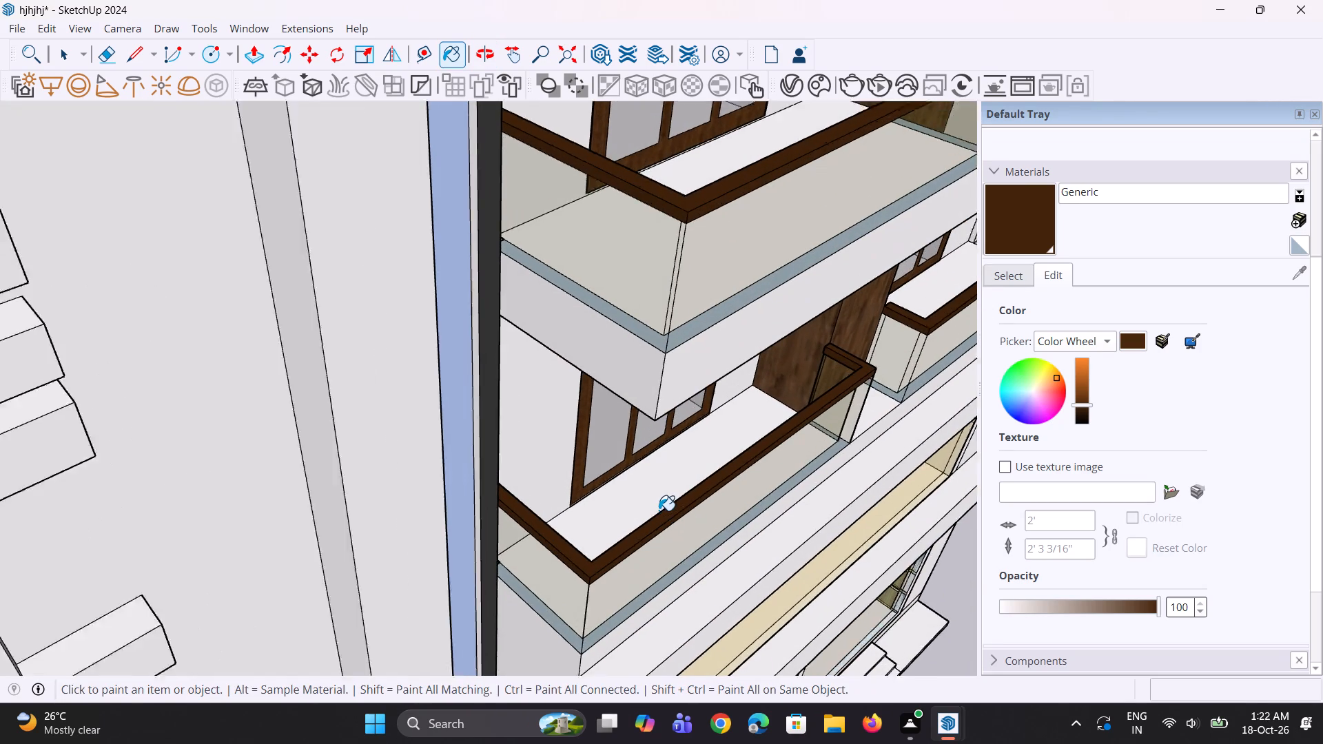
pyautogui.scroll(12, 659, 510)
pyautogui.moveTo(655, 528); pyautogui.dragTo(788, 535, button='middle')
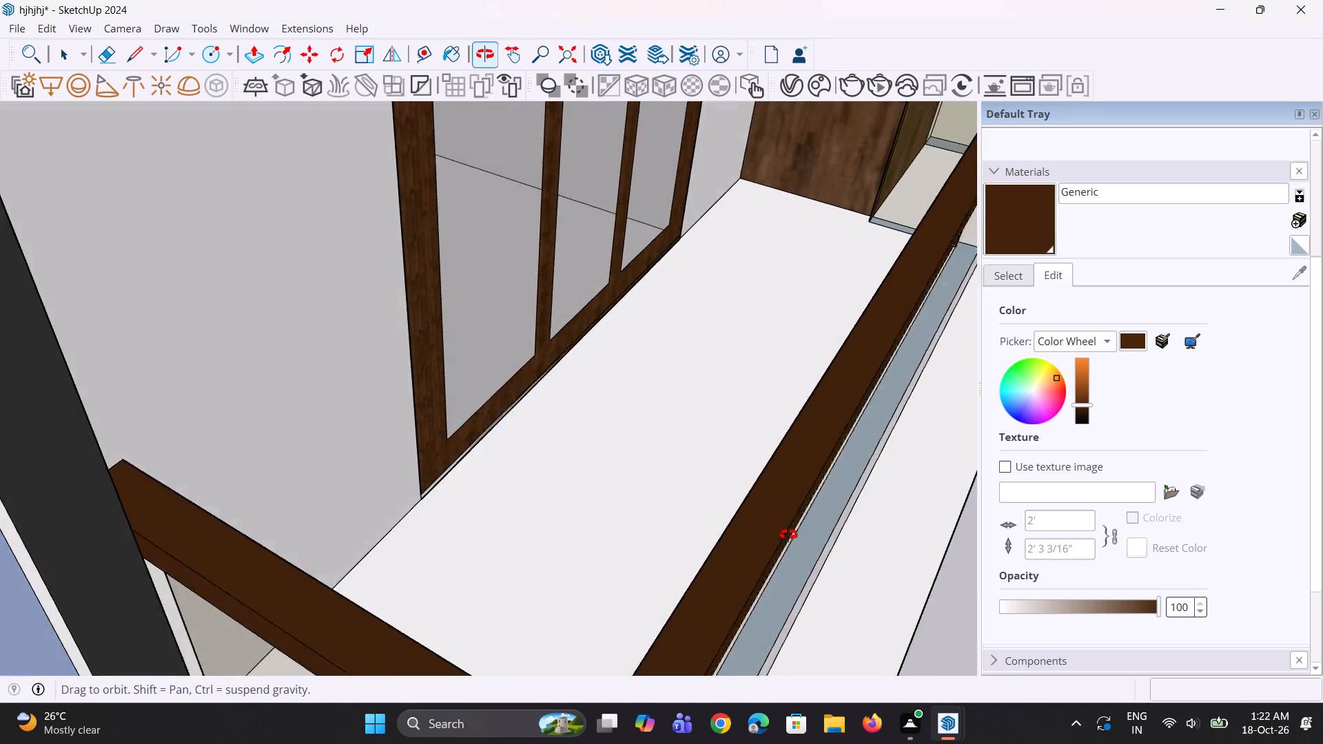
pyautogui.moveTo(788, 535); pyautogui.dragTo(873, 518, button='middle')
pyautogui.click(841, 497)
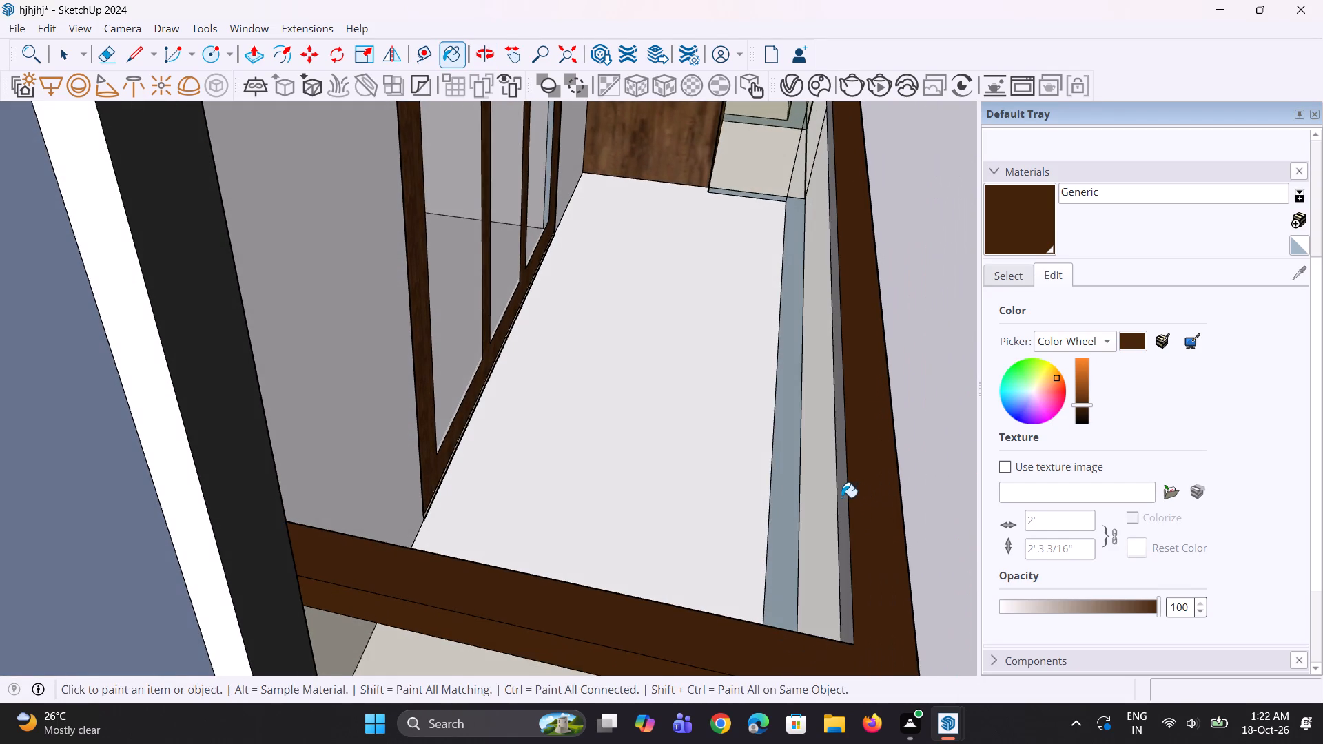
# Examine the whole hotel and its balcony handrails from several angles to check the brown paintwork.
pyautogui.scroll(-4, 801, 541)
pyautogui.moveTo(799, 541); pyautogui.dragTo(584, 459, button='middle')
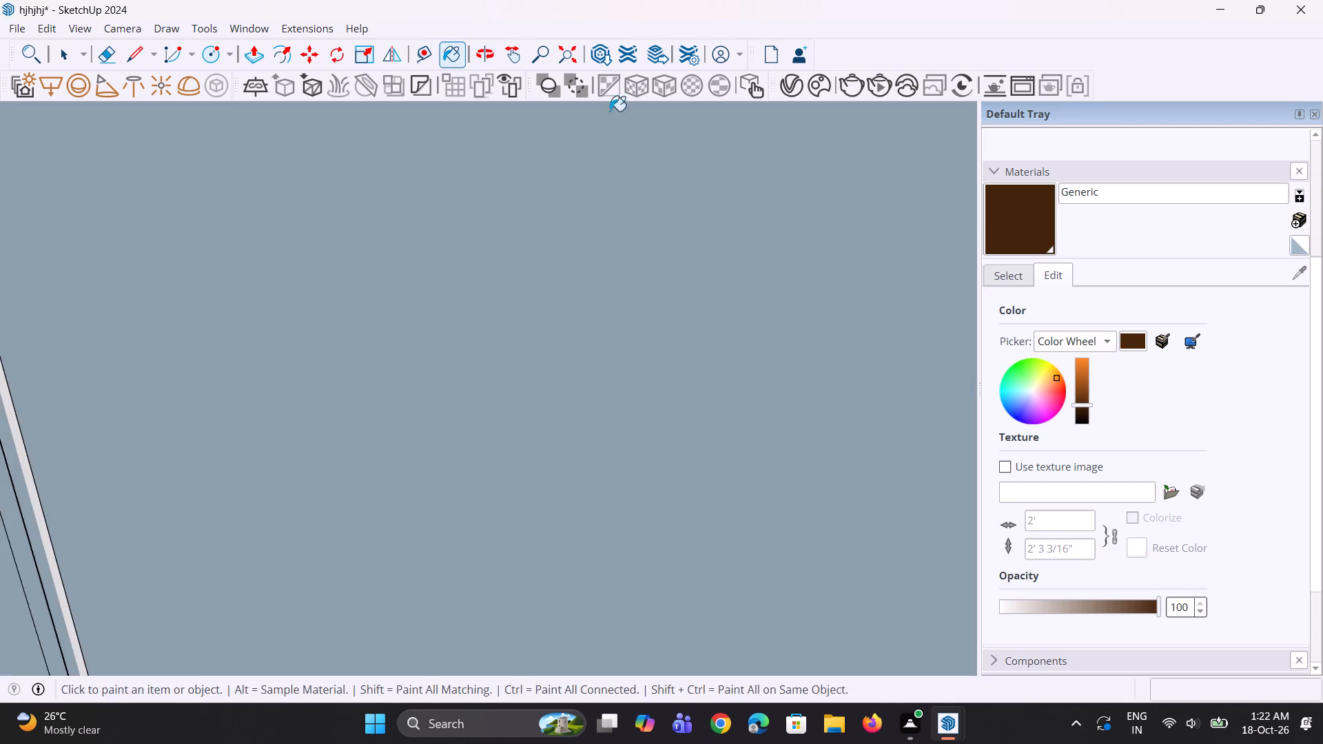
pyautogui.click(556, 63)
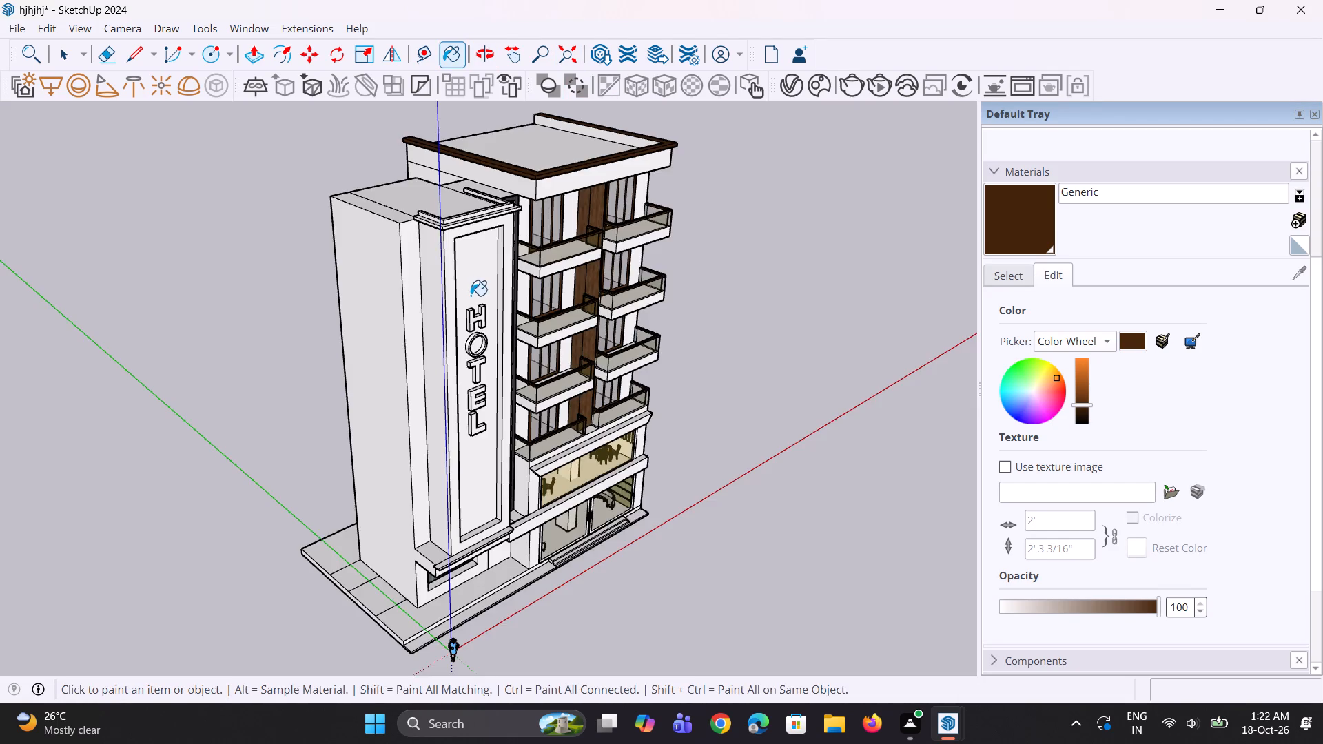
pyautogui.scroll(-4, 471, 296)
pyautogui.scroll(16, 613, 375)
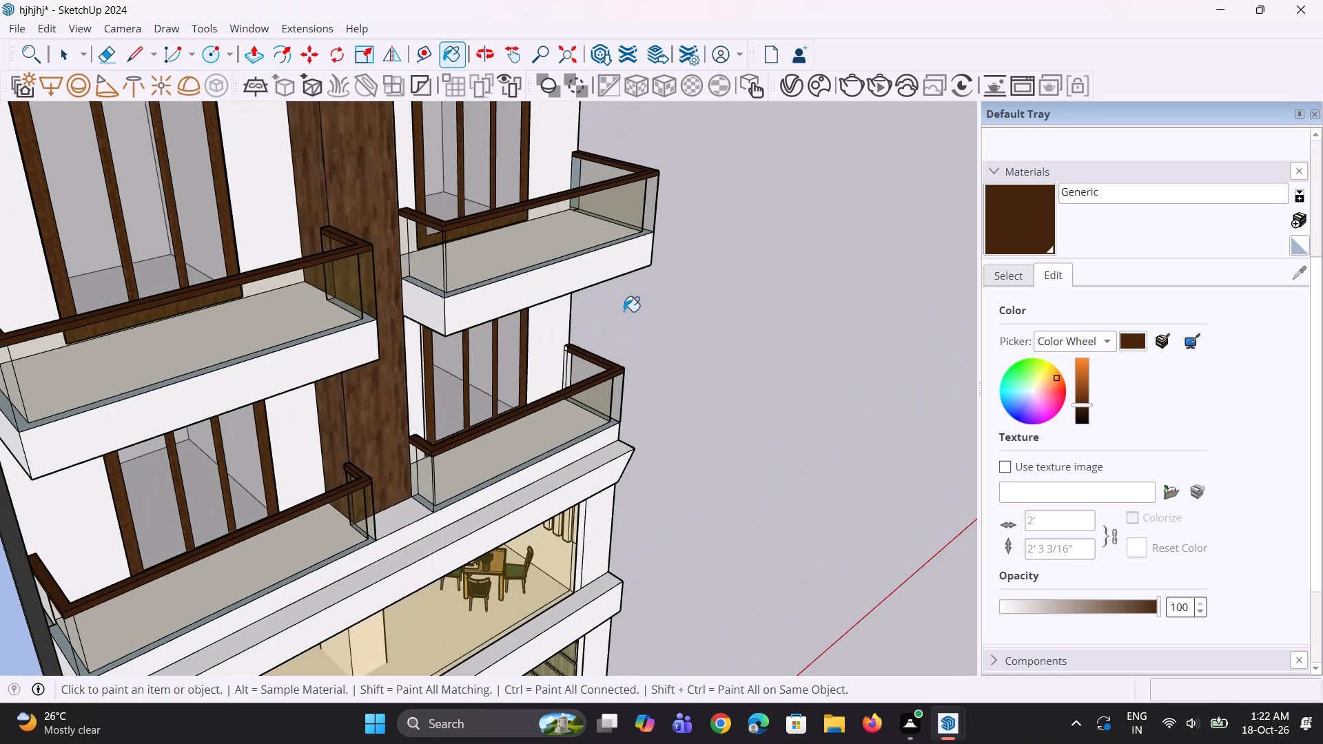
pyautogui.scroll(-9, 427, 413)
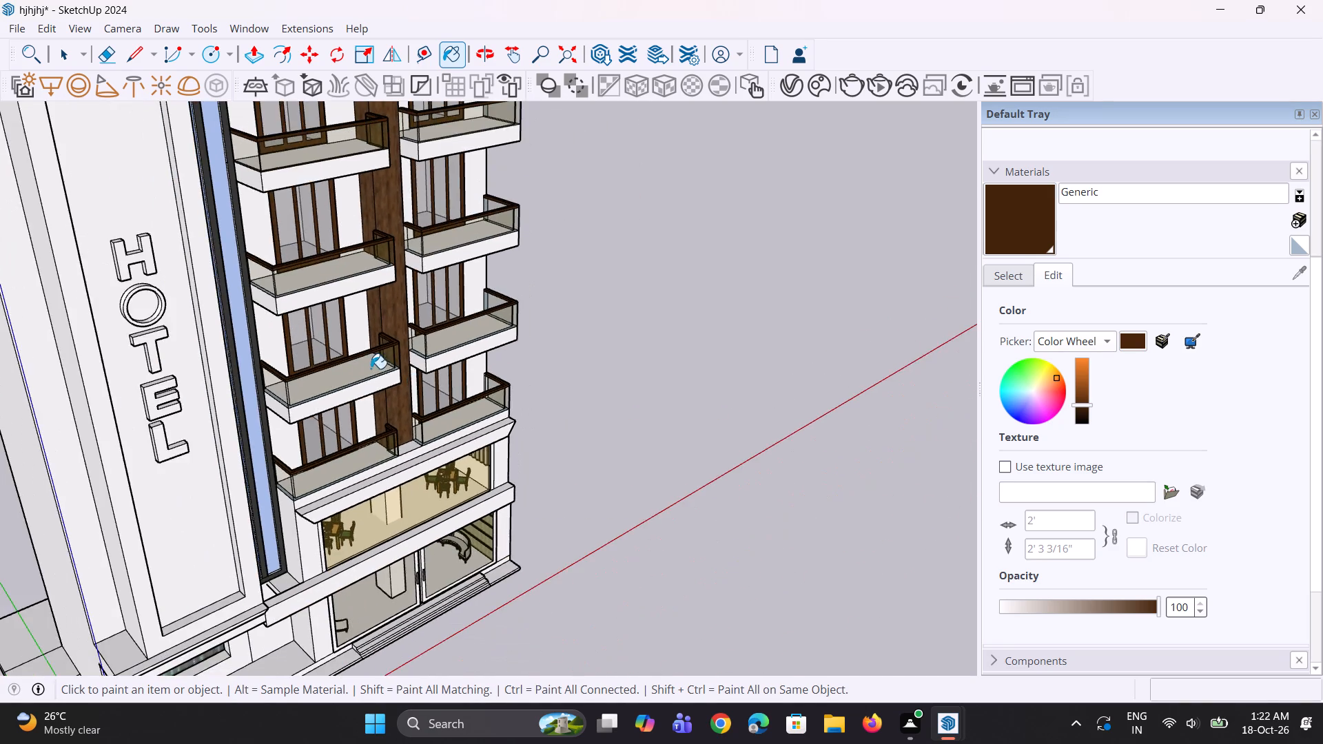
pyautogui.moveTo(371, 369); pyautogui.dragTo(381, 432, button='middle')
pyautogui.scroll(-5, 285, 361)
pyautogui.moveTo(295, 364); pyautogui.dragTo(306, 371, button='middle')
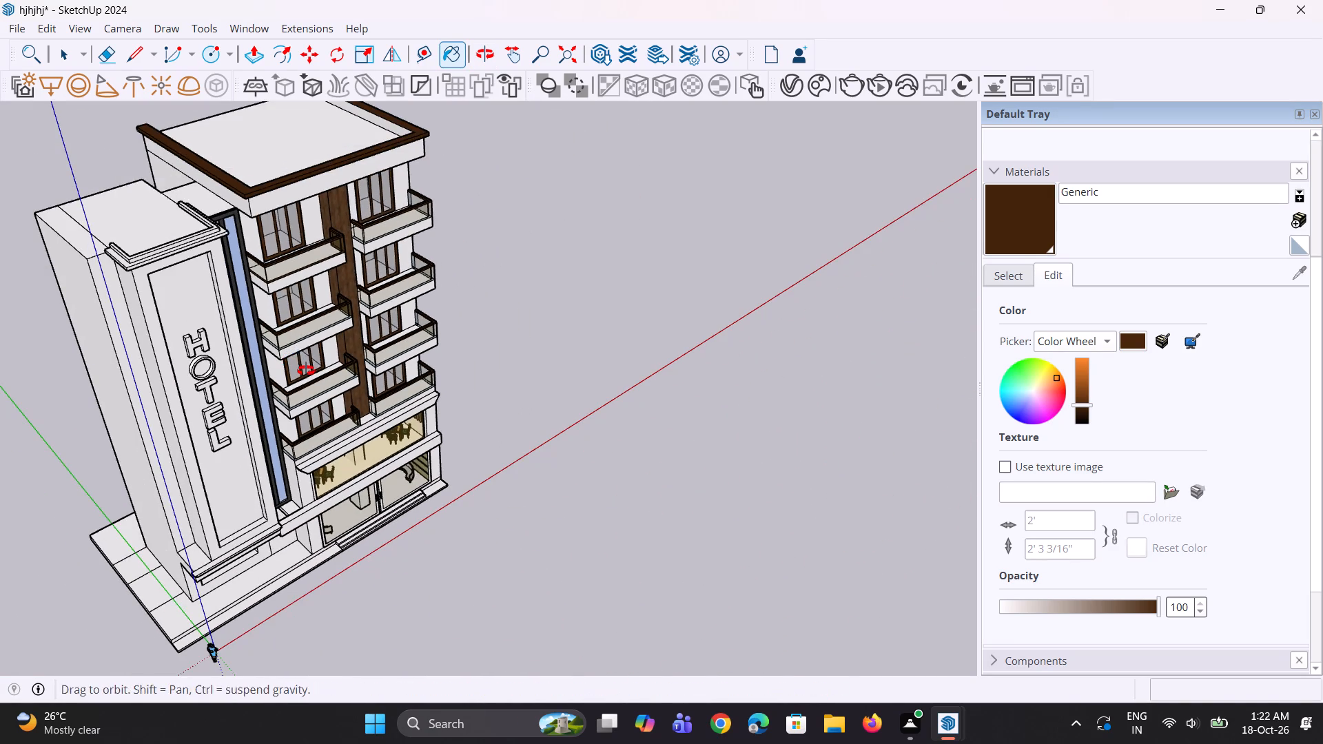
pyautogui.moveTo(306, 371); pyautogui.dragTo(309, 373, button='middle')
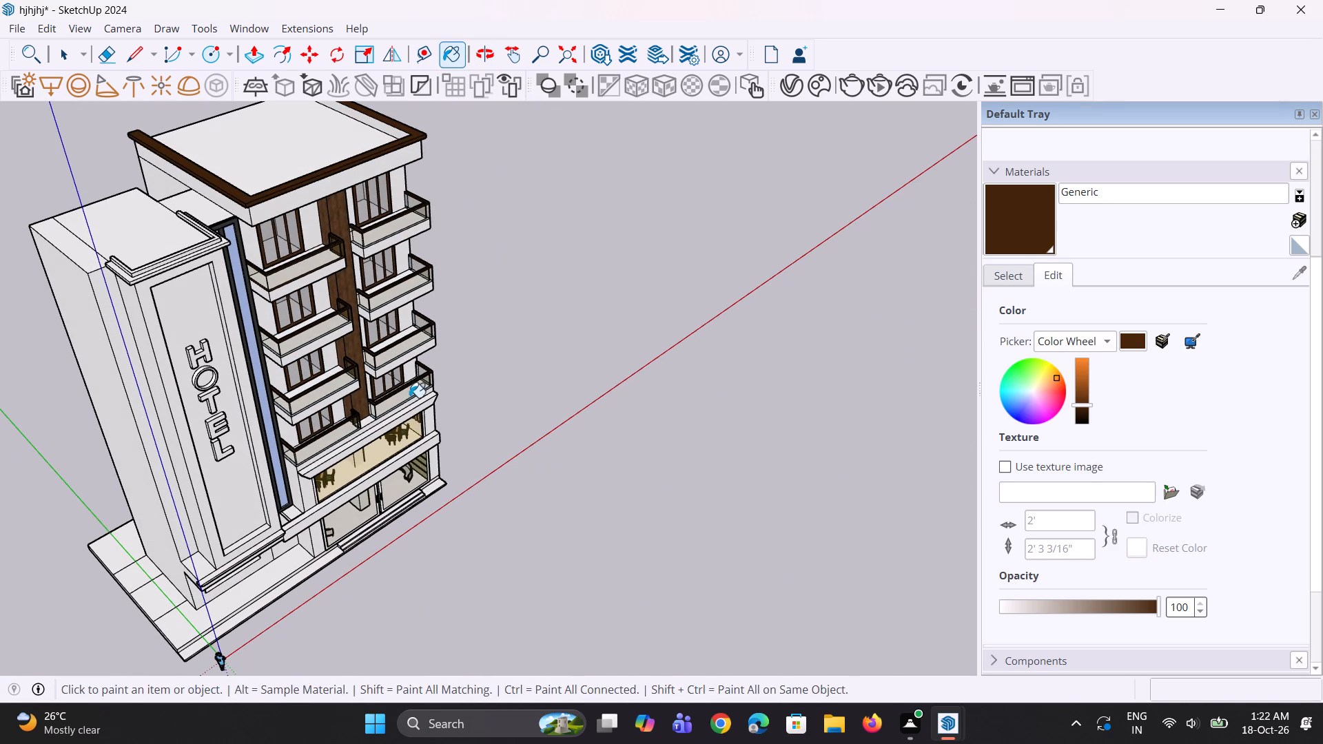
pyautogui.scroll(-7, 410, 398)
pyautogui.moveTo(453, 366); pyautogui.dragTo(349, 245, button='middle')
pyautogui.scroll(1, 453, 366)
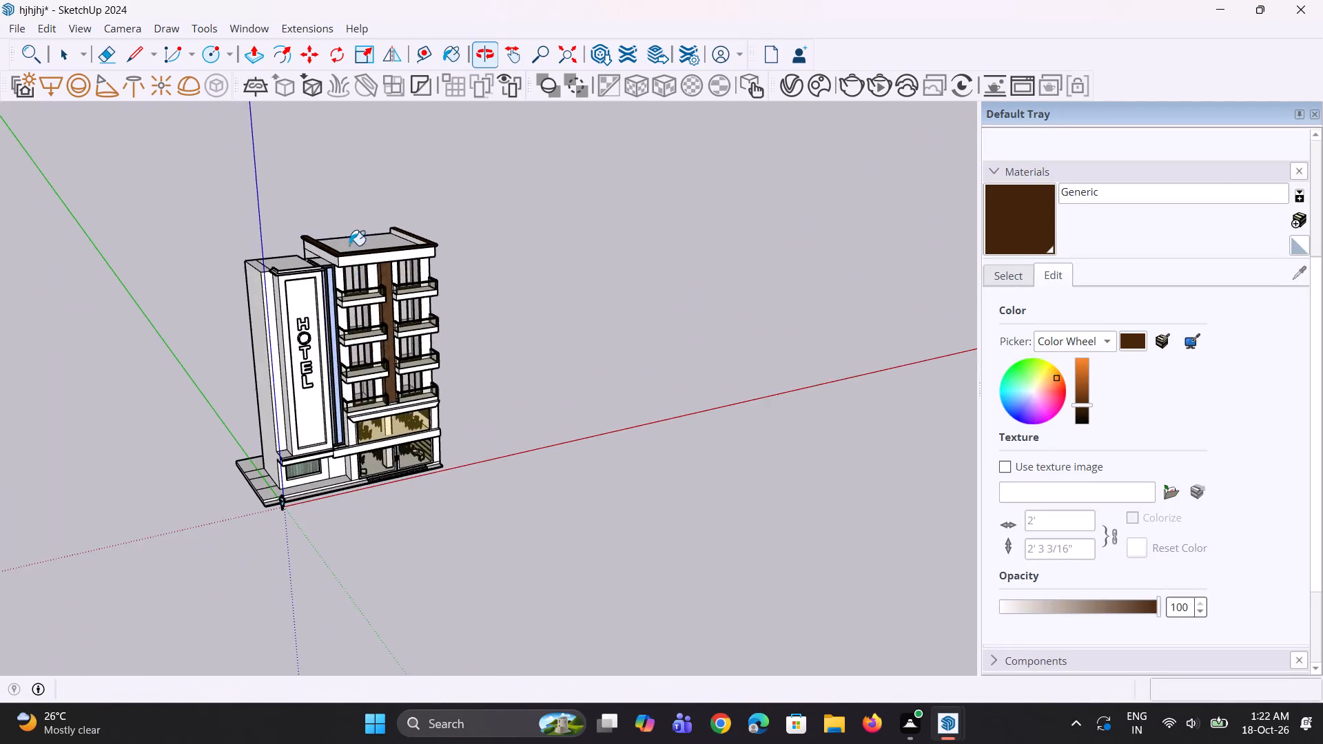
pyautogui.scroll(11, 382, 362)
pyautogui.scroll(-1, 351, 373)
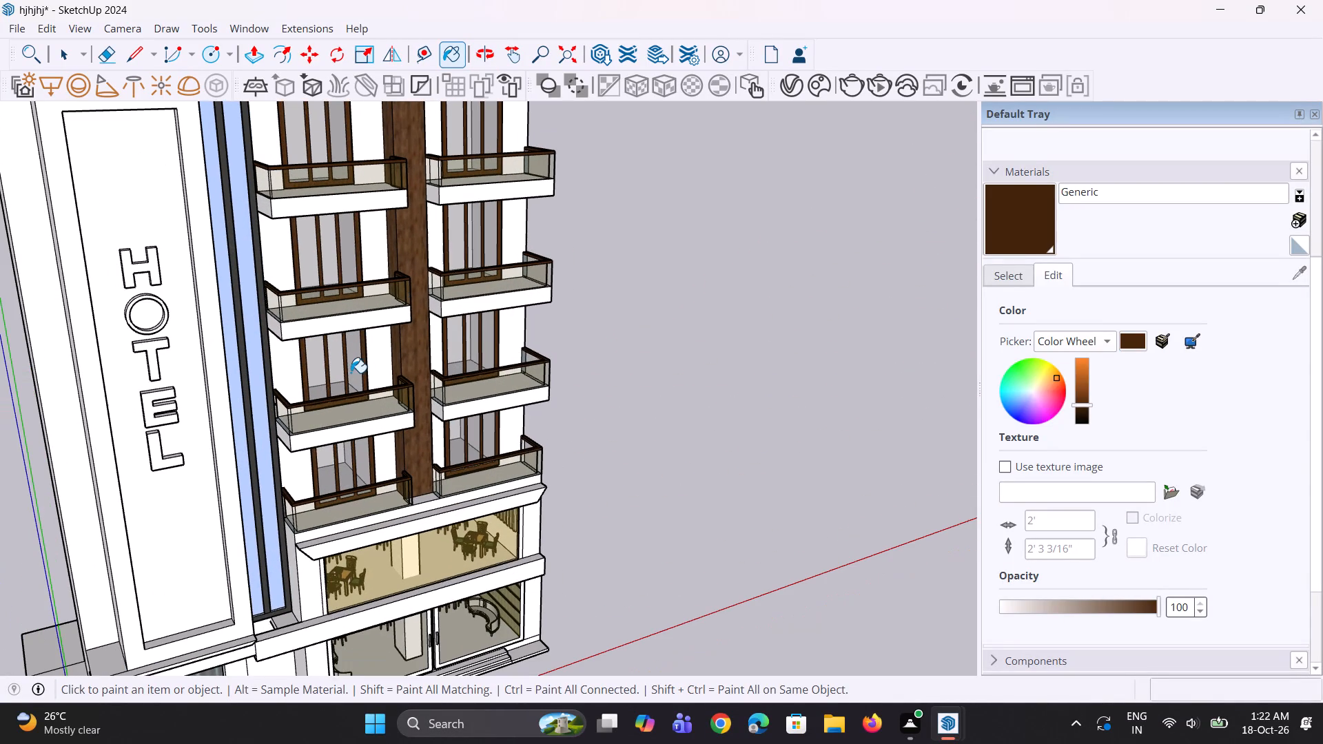
# Create a new generic V-Ray material and give it a mid-grey diffuse colour.
pyautogui.click(791, 82)
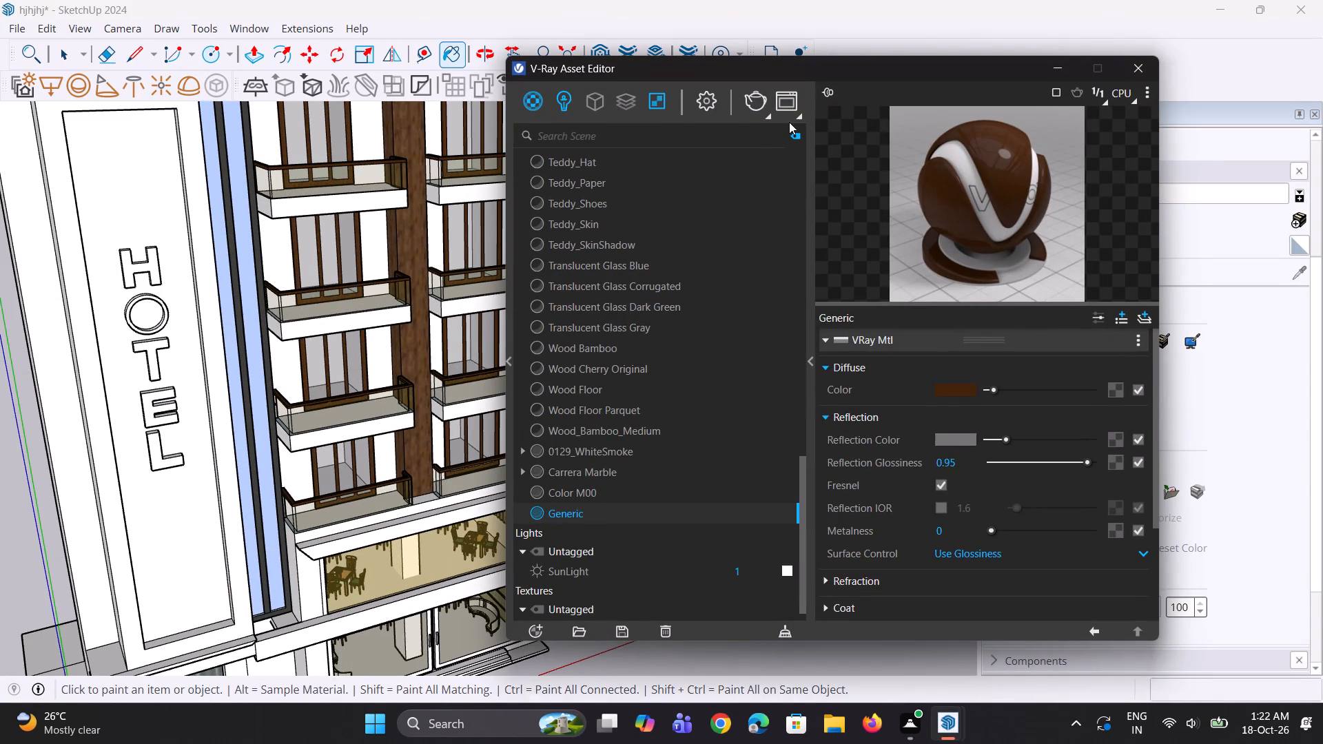
pyautogui.rightClick(533, 103)
pyautogui.click(551, 138)
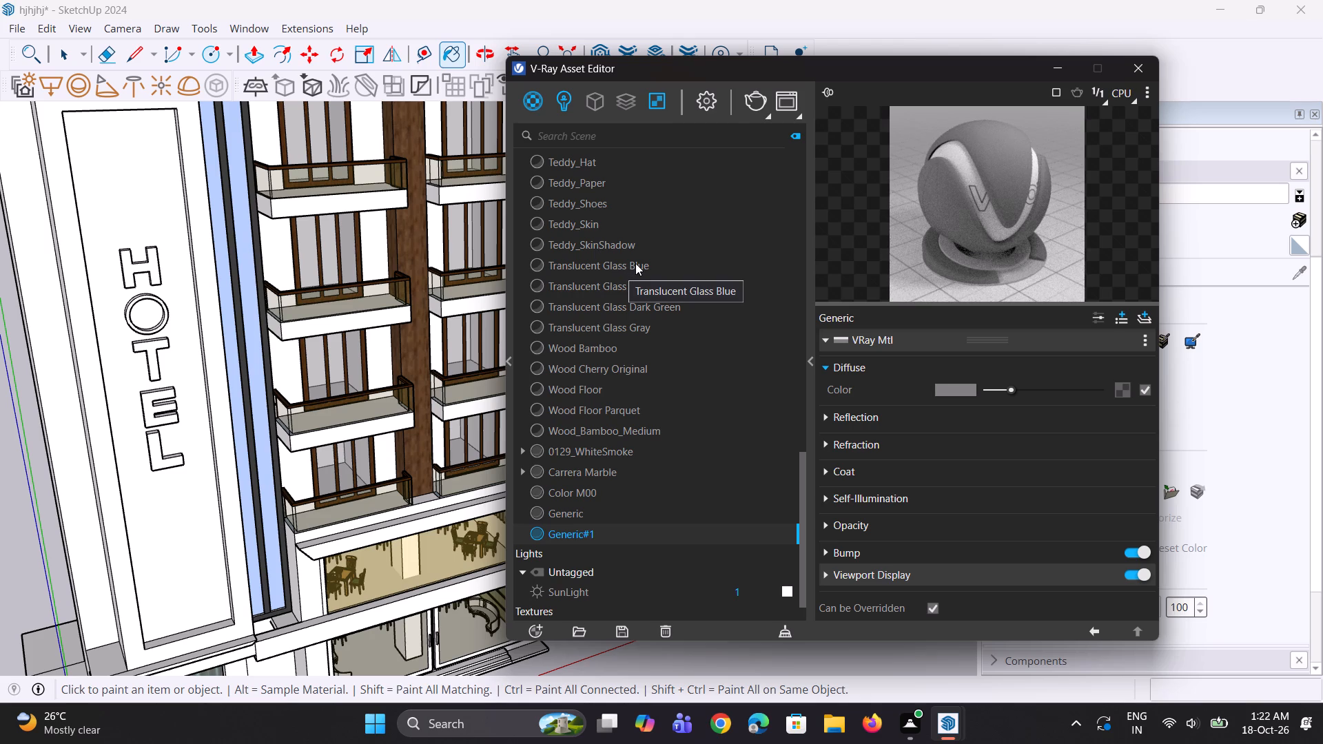
pyautogui.click(950, 389)
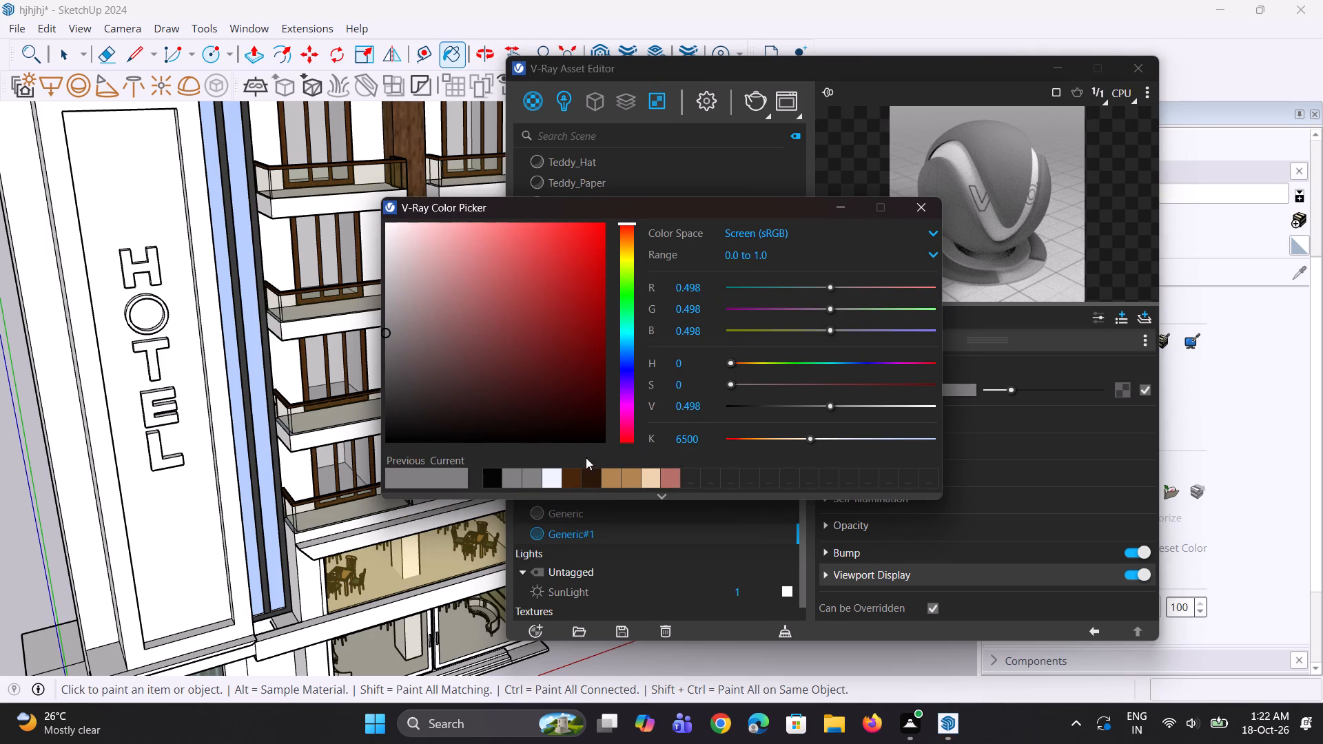
pyautogui.click(535, 479)
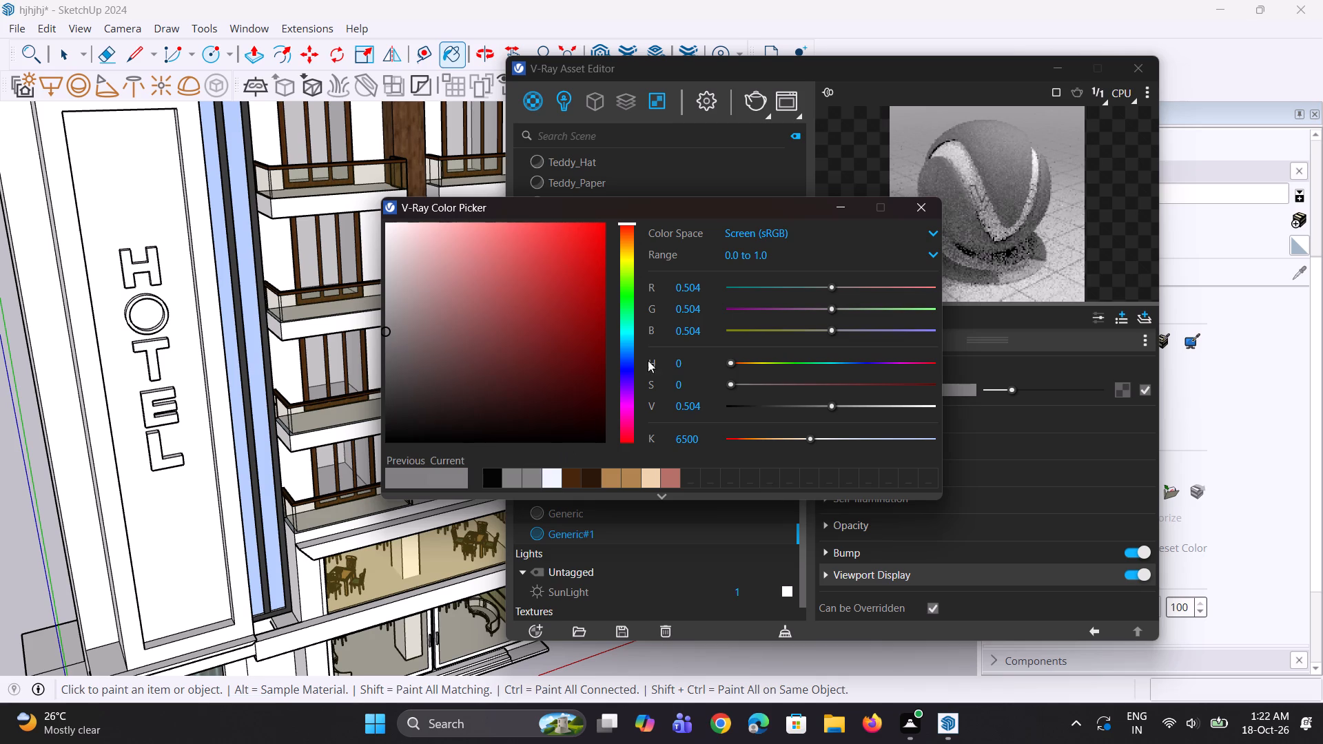
pyautogui.click(844, 208)
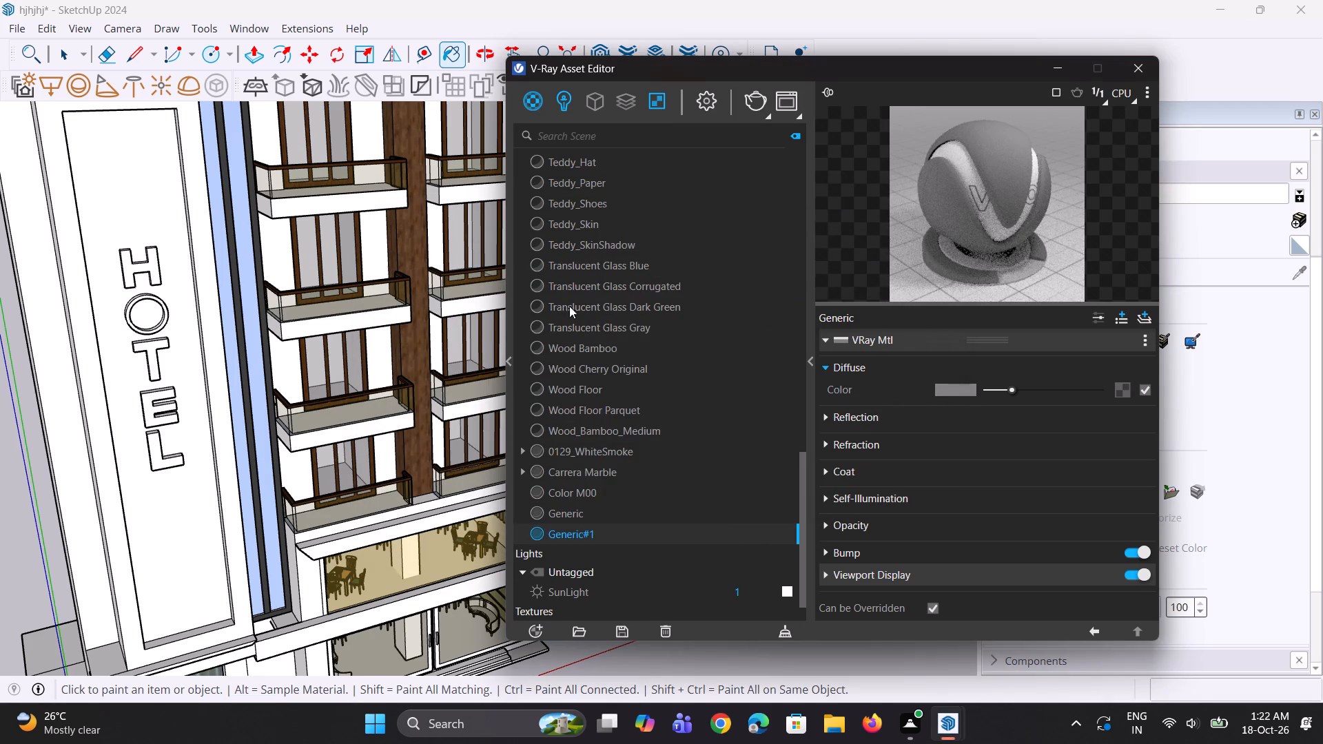
pyautogui.click(1019, 394)
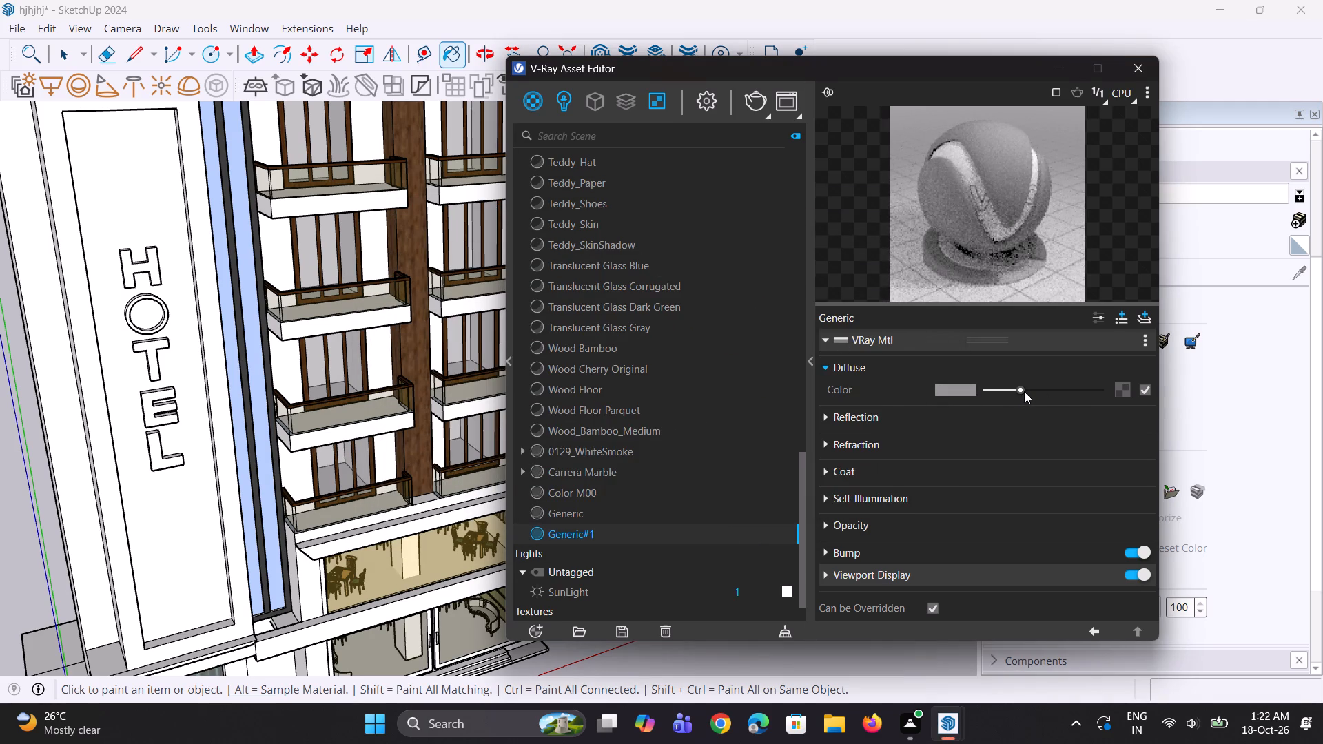
pyautogui.click(1024, 391)
pyautogui.click(1030, 387)
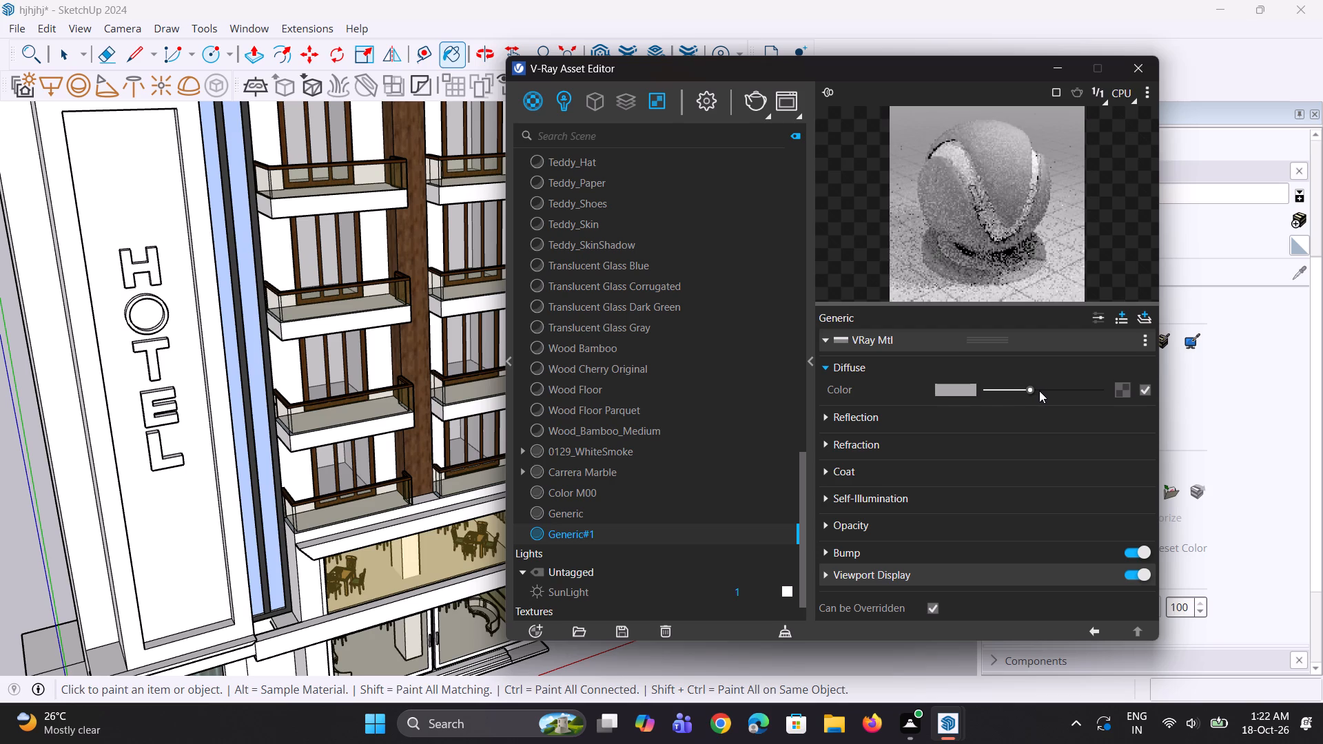
pyautogui.click(1039, 391)
pyautogui.moveTo(1037, 393); pyautogui.dragTo(1009, 395)
# Give the new material a grey reflection colour and a reflection glossiness of 0.95.
pyautogui.click(958, 413)
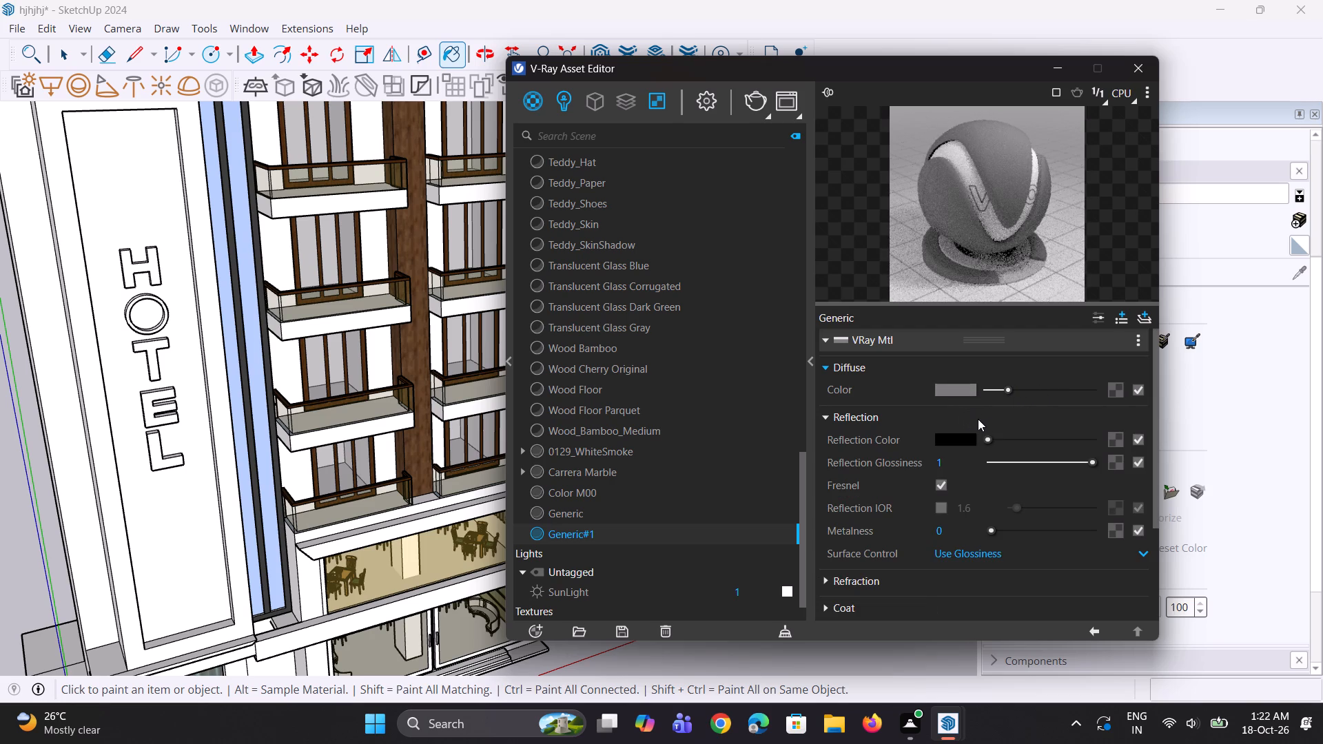
pyautogui.moveTo(997, 437); pyautogui.dragTo(1004, 440)
pyautogui.moveTo(958, 459); pyautogui.dragTo(921, 463)
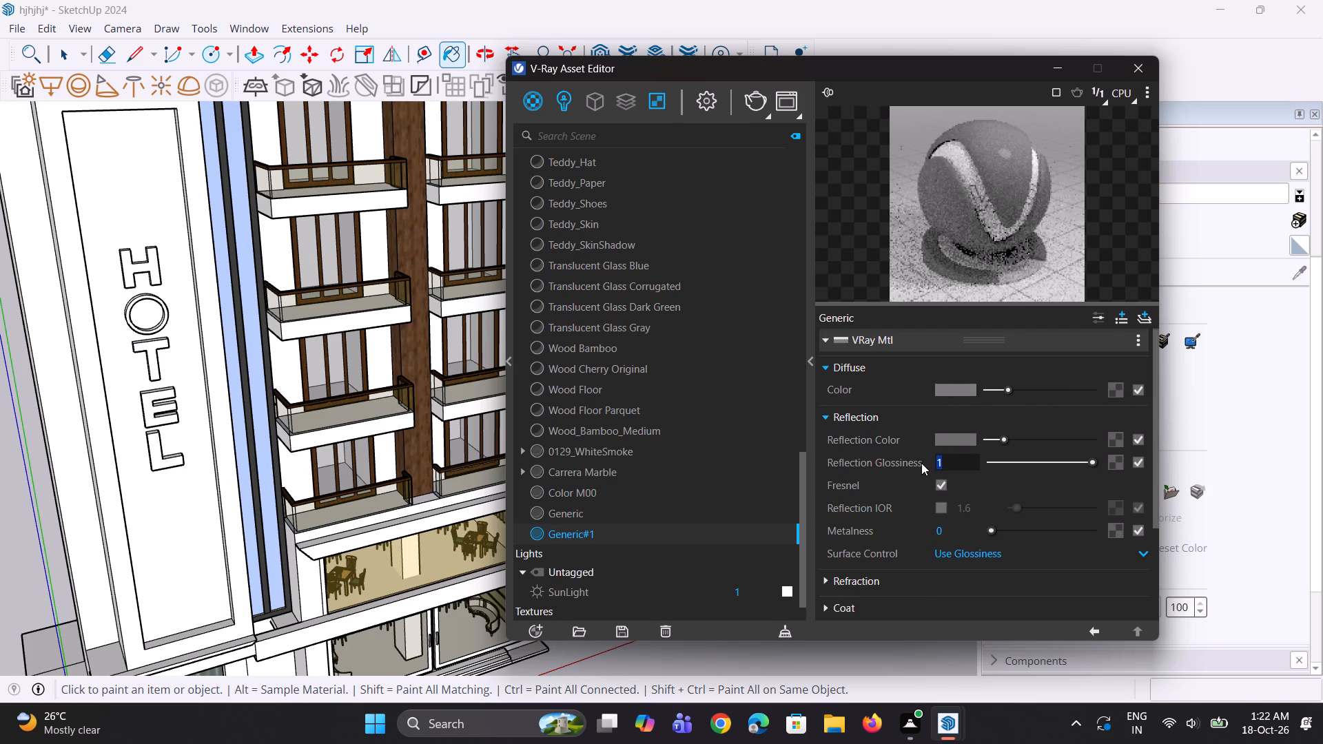
pyautogui.moveTo(921, 463); pyautogui.dragTo(919, 464)
pyautogui.write('0.95')
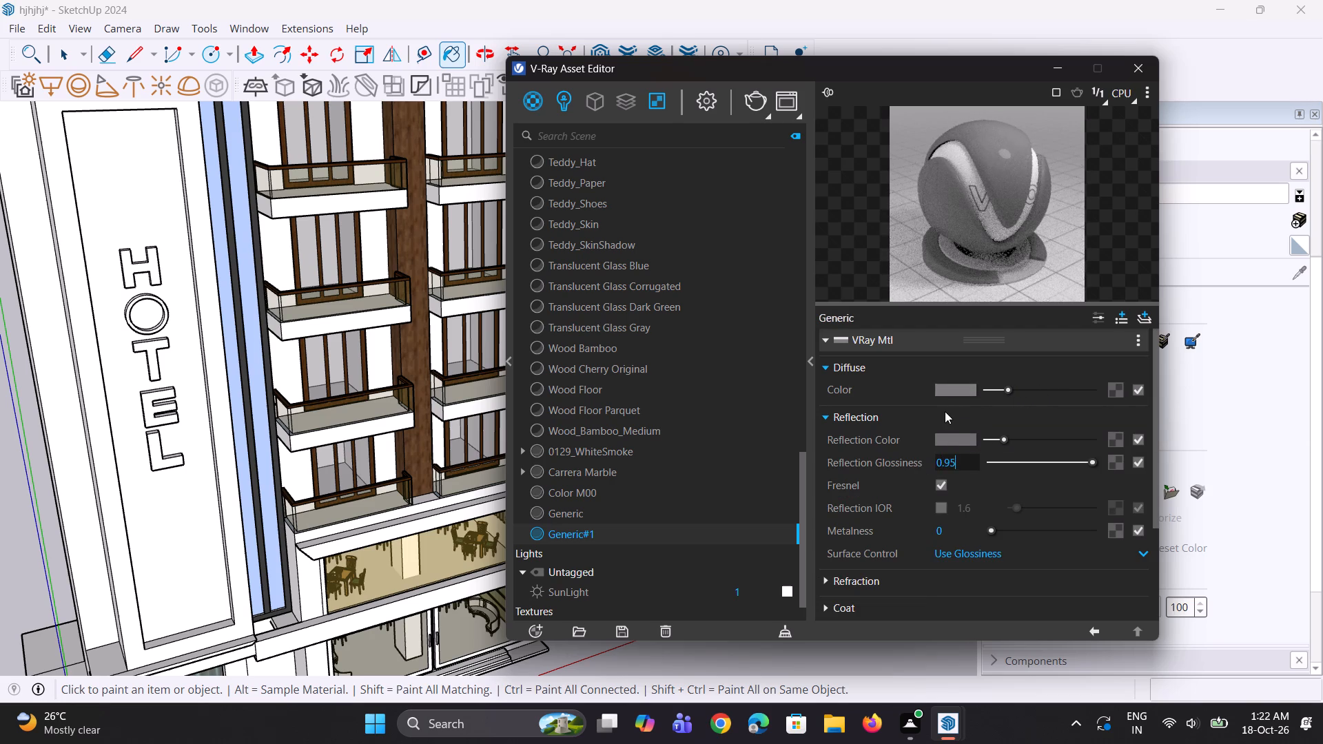
pyautogui.press('Return')
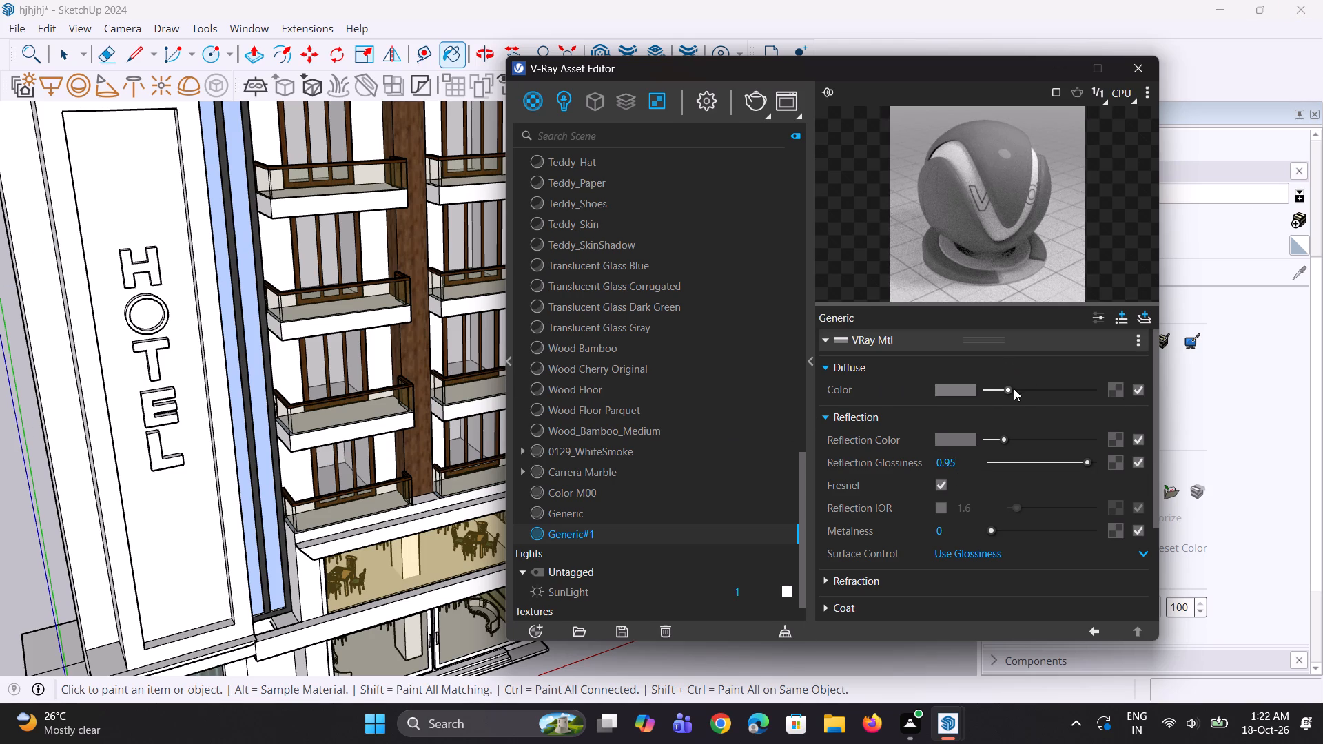
# Darken the new material's diffuse colour to a dark grey and put the V-Ray Asset Editor away.
pyautogui.moveTo(1012, 389); pyautogui.dragTo(994, 387)
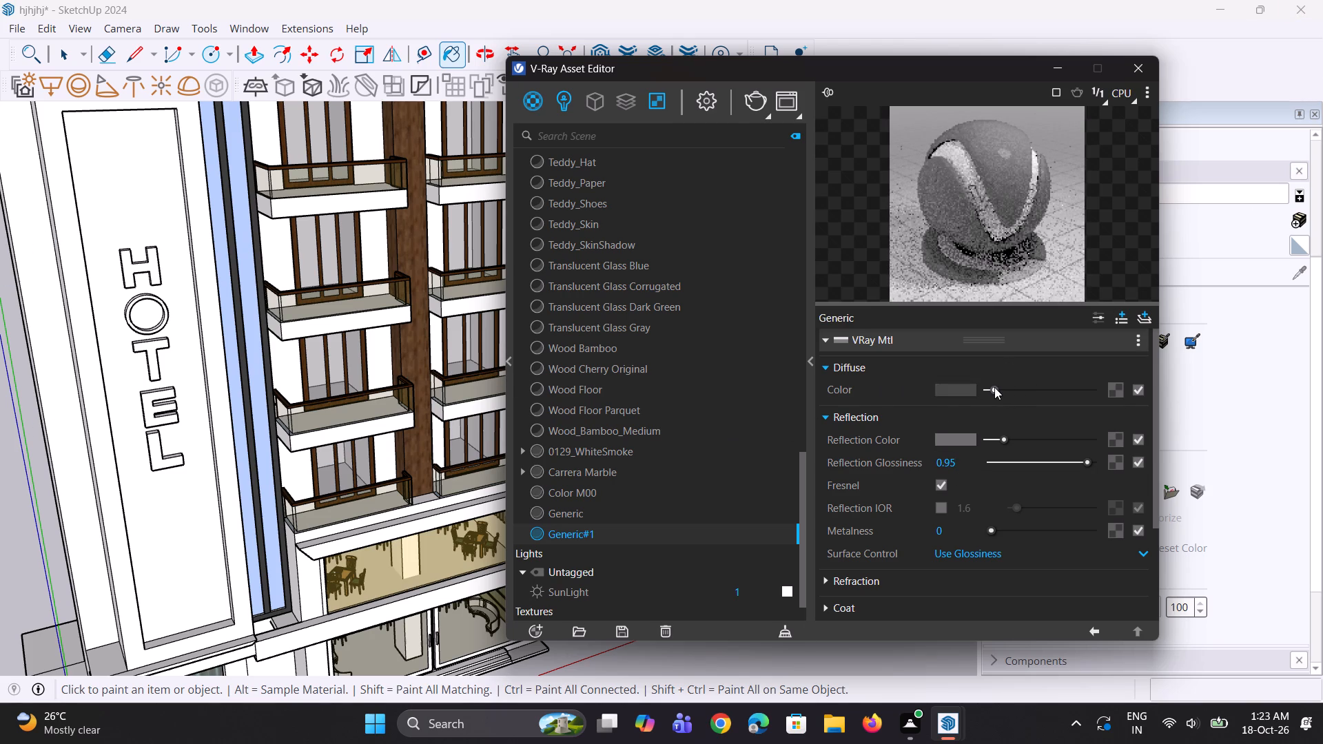
pyautogui.moveTo(994, 387); pyautogui.dragTo(995, 386)
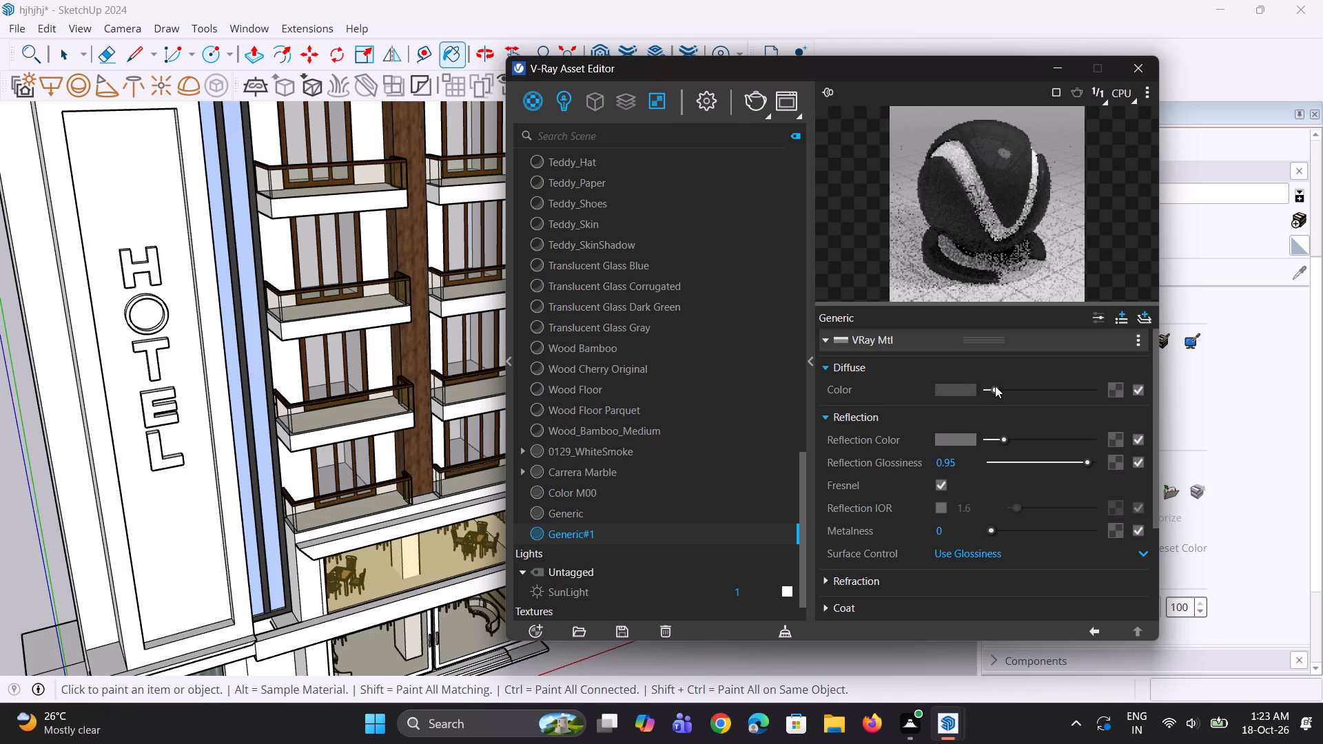
pyautogui.moveTo(995, 386); pyautogui.dragTo(999, 383)
pyautogui.tripleClick(988, 232)
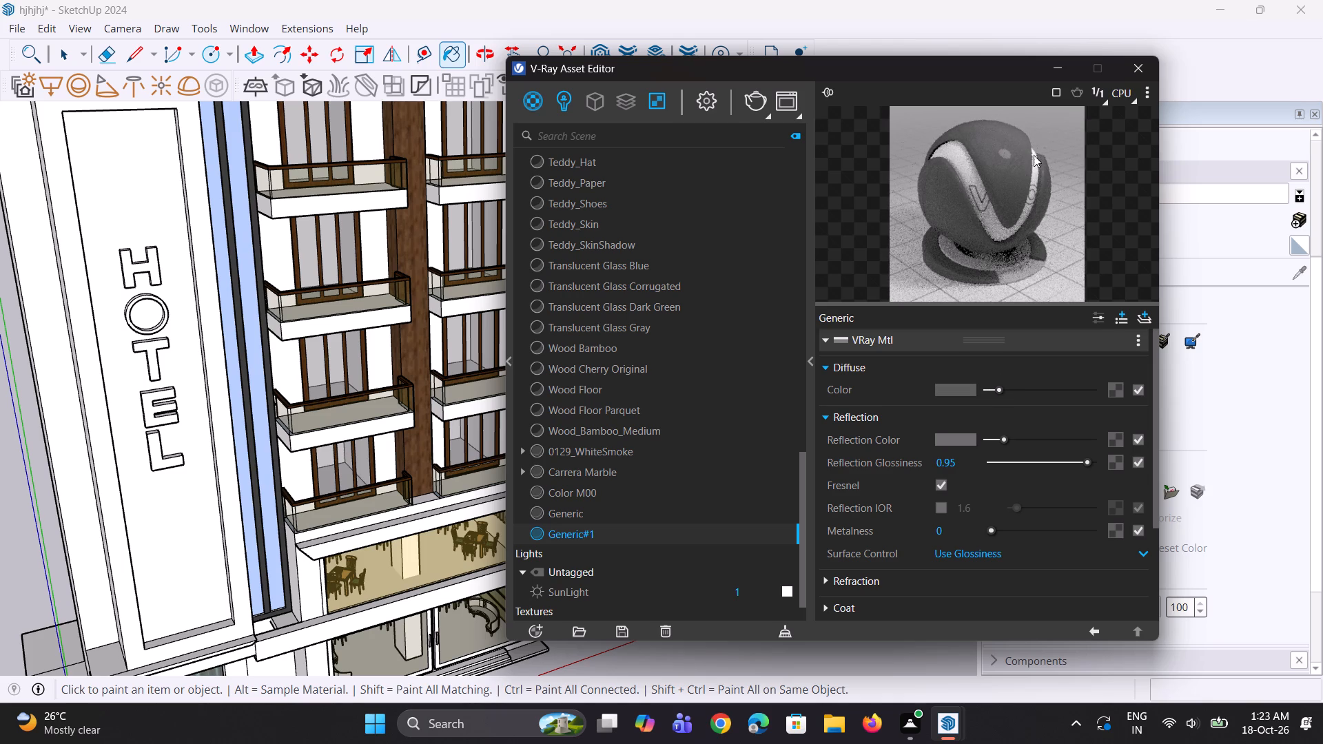
pyautogui.click(1060, 72)
# Paint the side wall, front return and adjoining roof strip of the block behind the HOTEL sign tower with the dark-grey material.
pyautogui.scroll(-5, 635, 362)
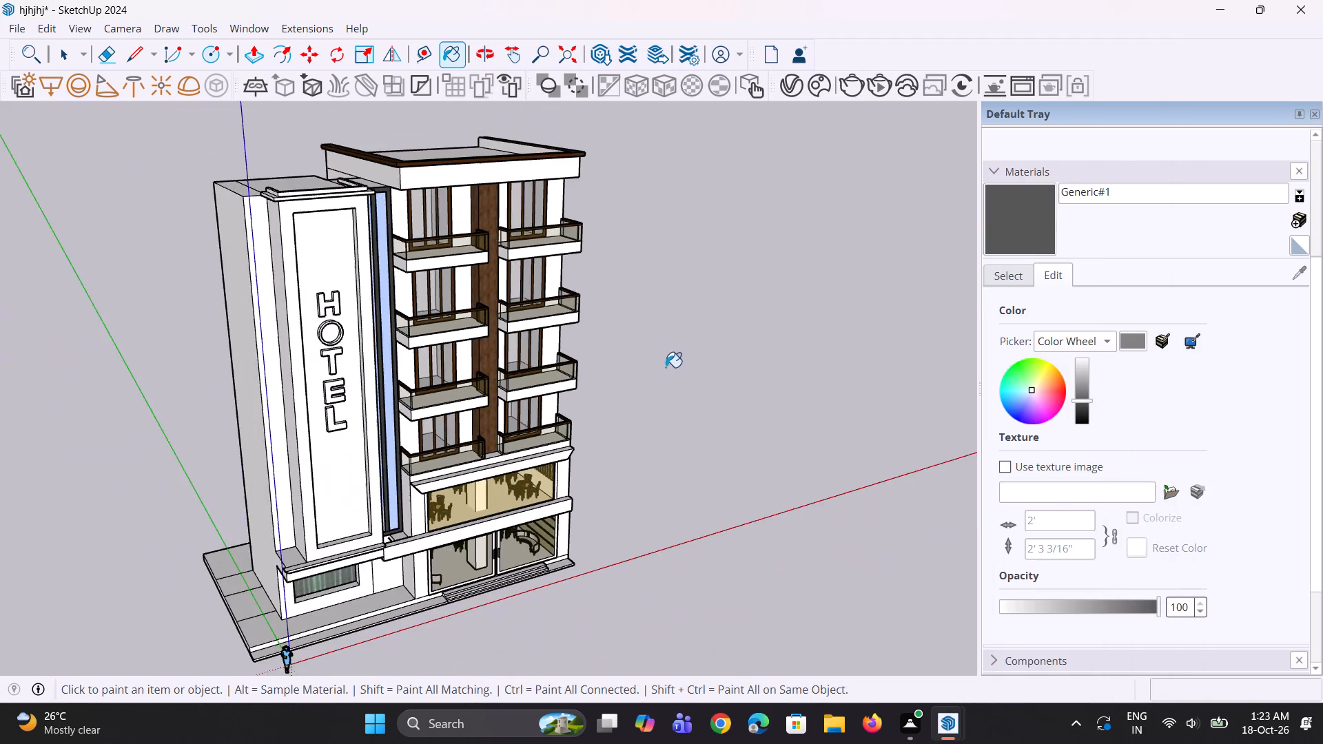
pyautogui.scroll(-5, 676, 364)
pyautogui.scroll(3, 425, 282)
pyautogui.scroll(4, 365, 285)
pyautogui.moveTo(510, 349); pyautogui.dragTo(251, 341, button='middle')
pyautogui.scroll(4, 444, 269)
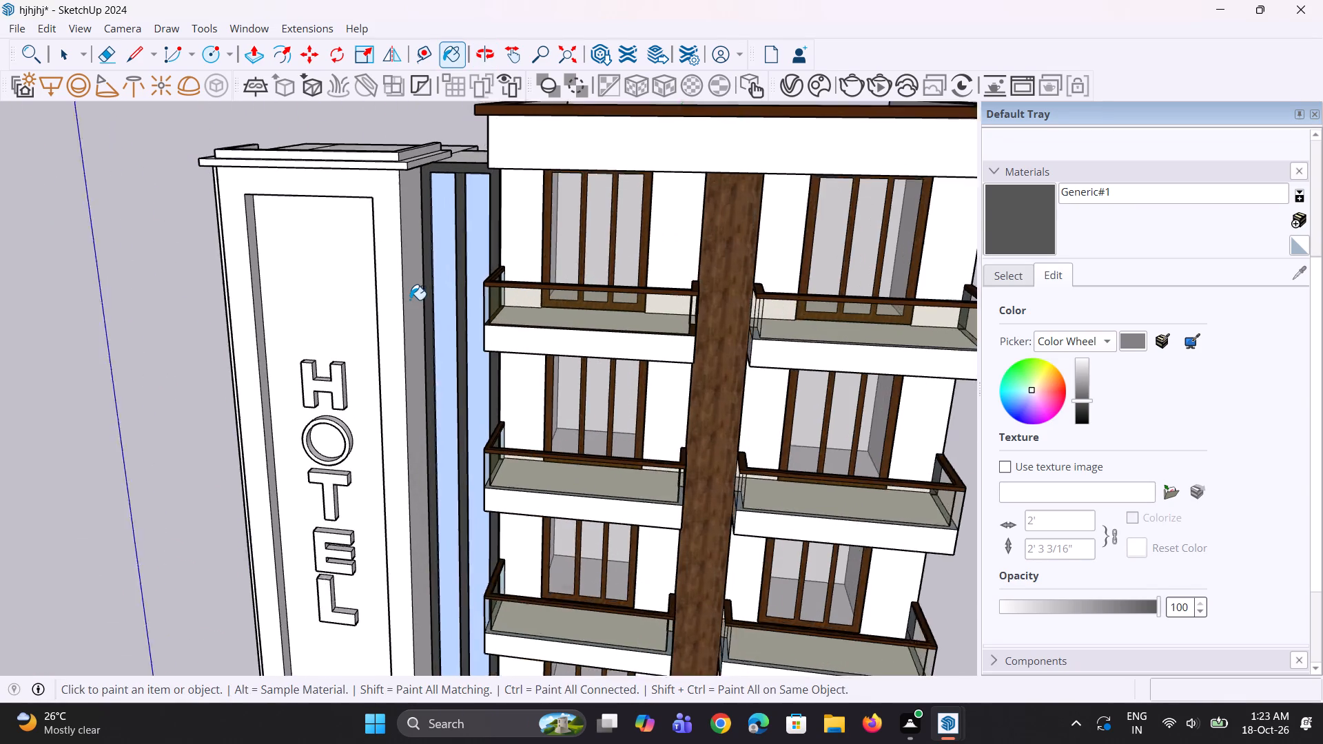
pyautogui.scroll(1, 410, 300)
pyautogui.moveTo(409, 300); pyautogui.dragTo(430, 300, button='middle')
pyautogui.scroll(-2, 433, 298)
pyautogui.scroll(3, 433, 298)
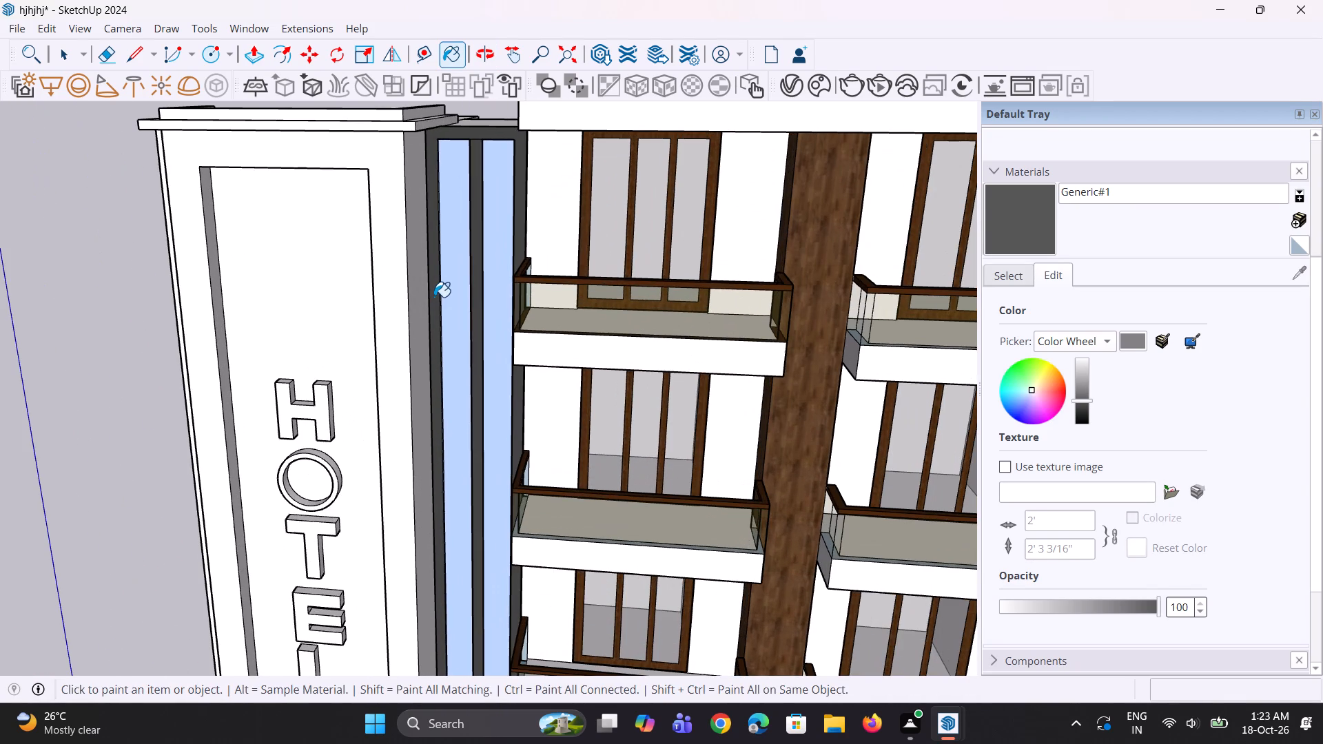
pyautogui.scroll(-4, 434, 297)
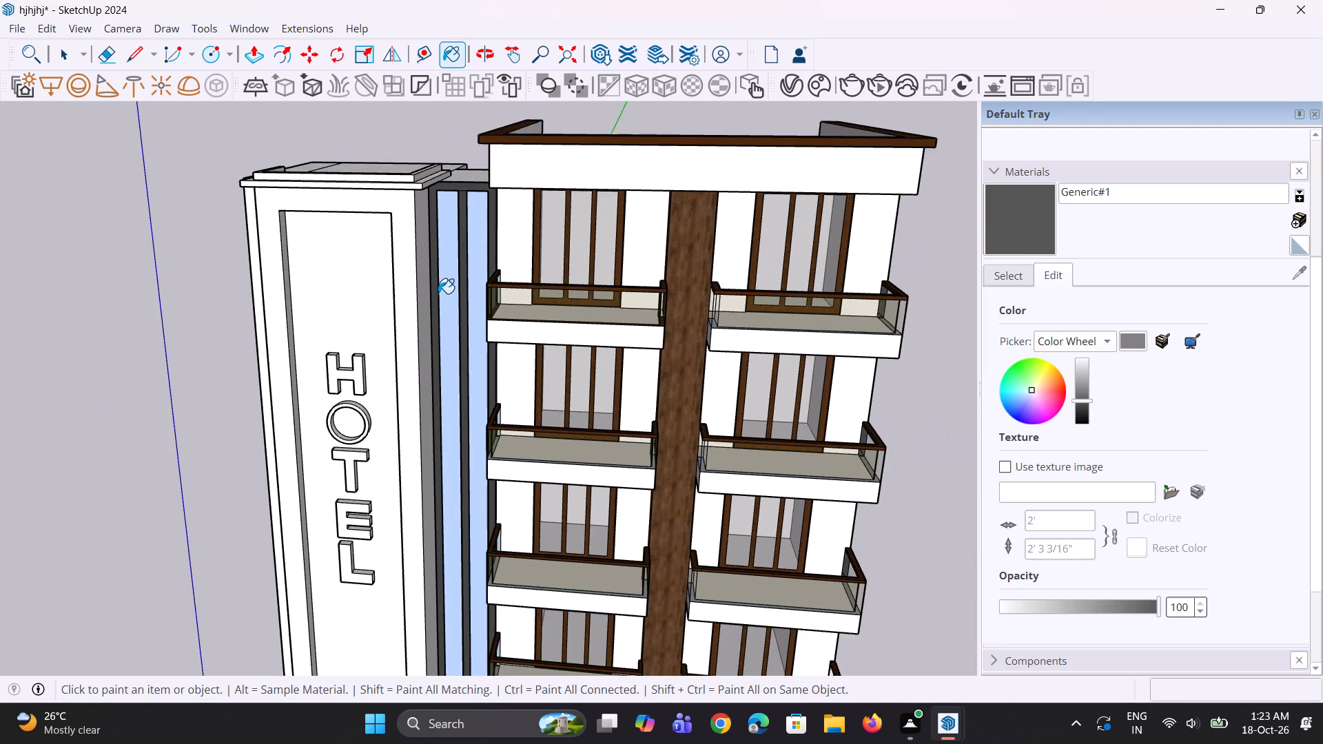
pyautogui.scroll(-2, 438, 293)
pyautogui.scroll(1, 266, 317)
pyautogui.moveTo(293, 316); pyautogui.dragTo(366, 324, button='middle')
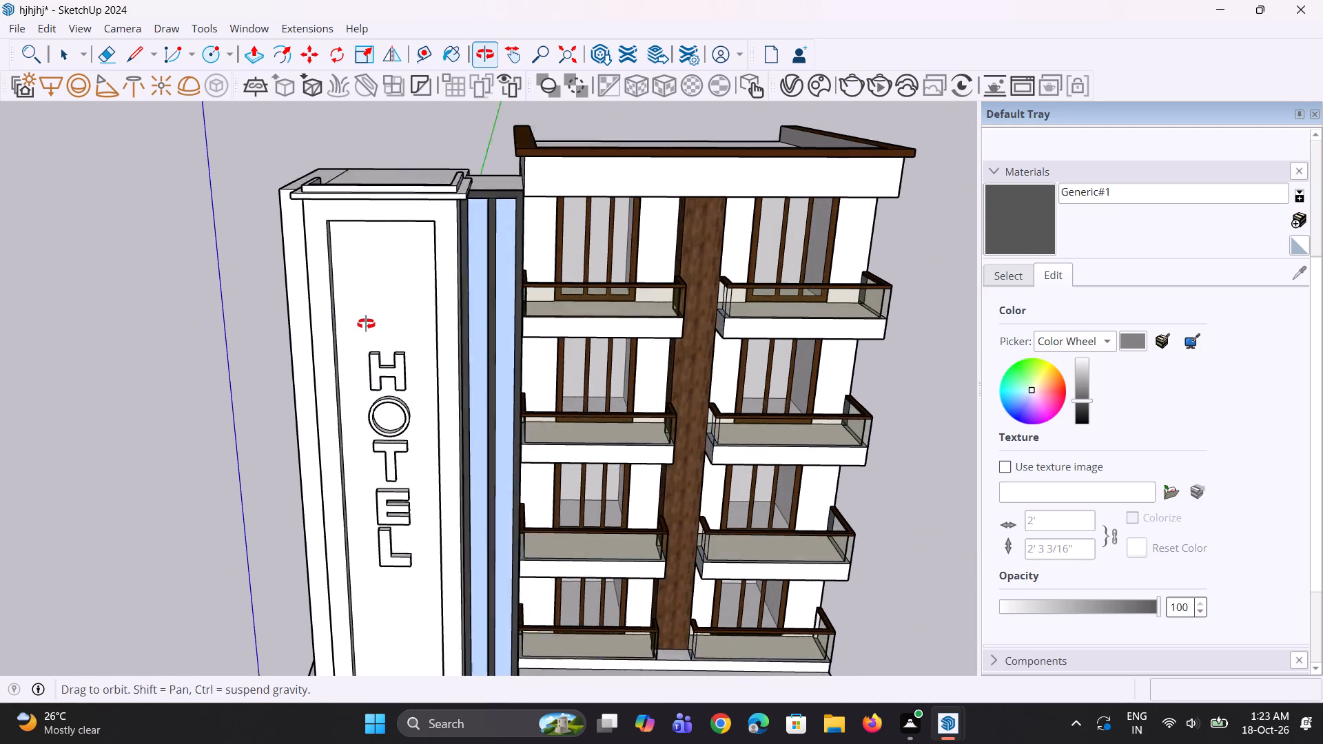
pyautogui.moveTo(366, 324); pyautogui.dragTo(378, 320, button='middle')
pyautogui.click(314, 305)
pyautogui.moveTo(301, 322); pyautogui.dragTo(412, 337, button='middle')
pyautogui.scroll(1, 396, 337)
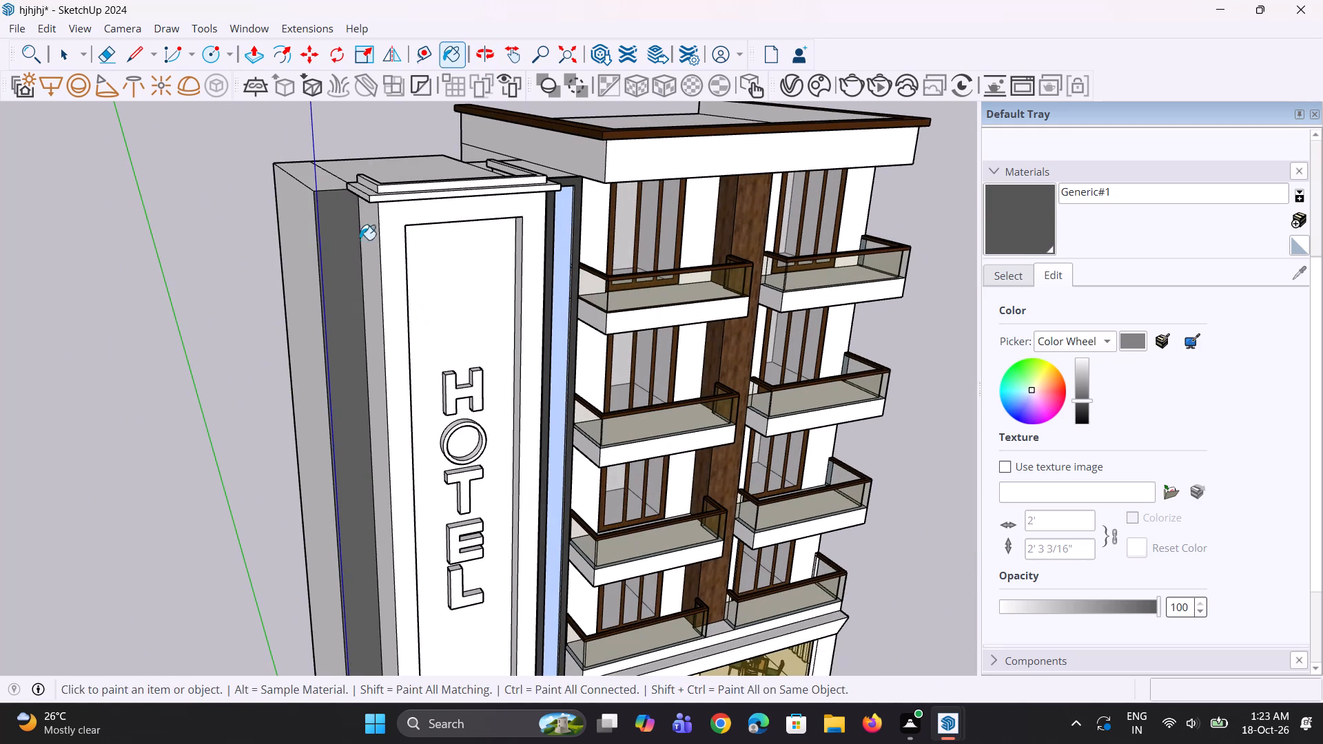
pyautogui.click(331, 185)
pyautogui.click(303, 236)
# Paint the front, side and top of the sign tower's lower cap ledge dark grey.
pyautogui.scroll(-4, 325, 300)
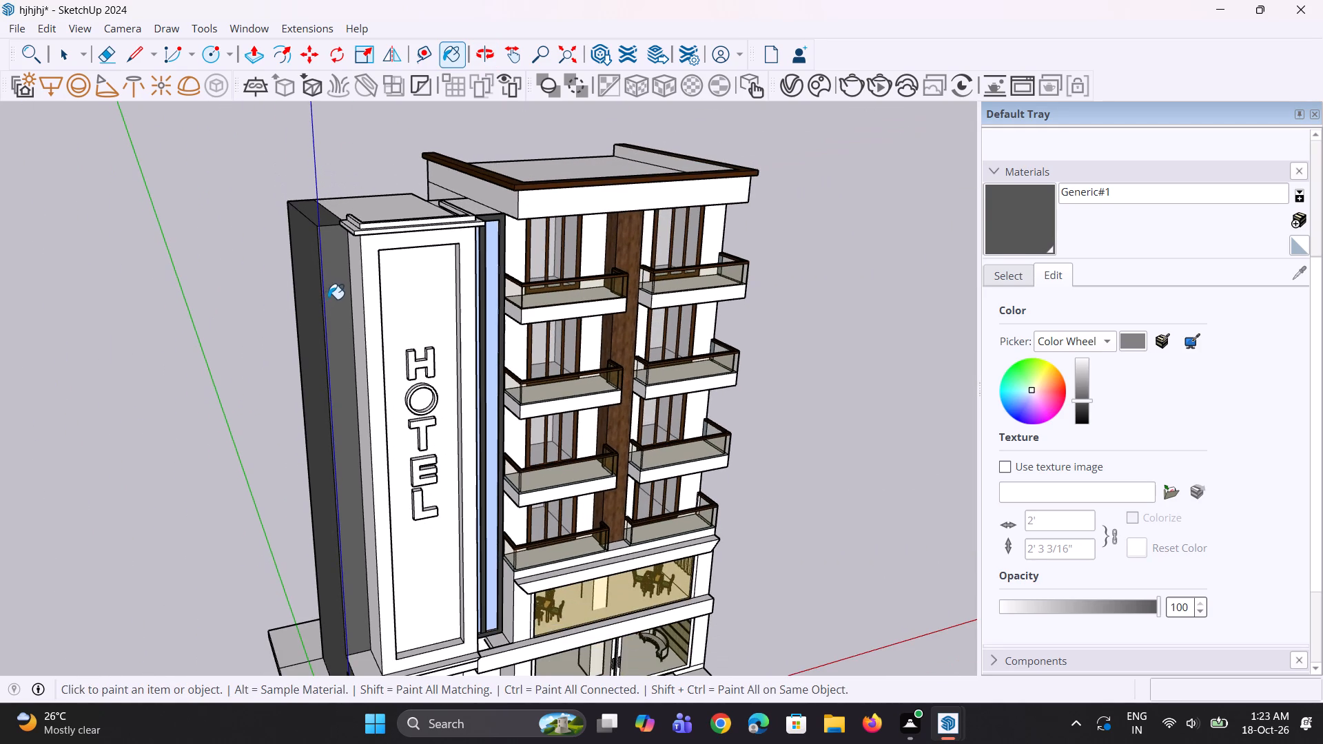
pyautogui.scroll(7, 360, 275)
pyautogui.moveTo(349, 242); pyautogui.dragTo(356, 242, button='middle')
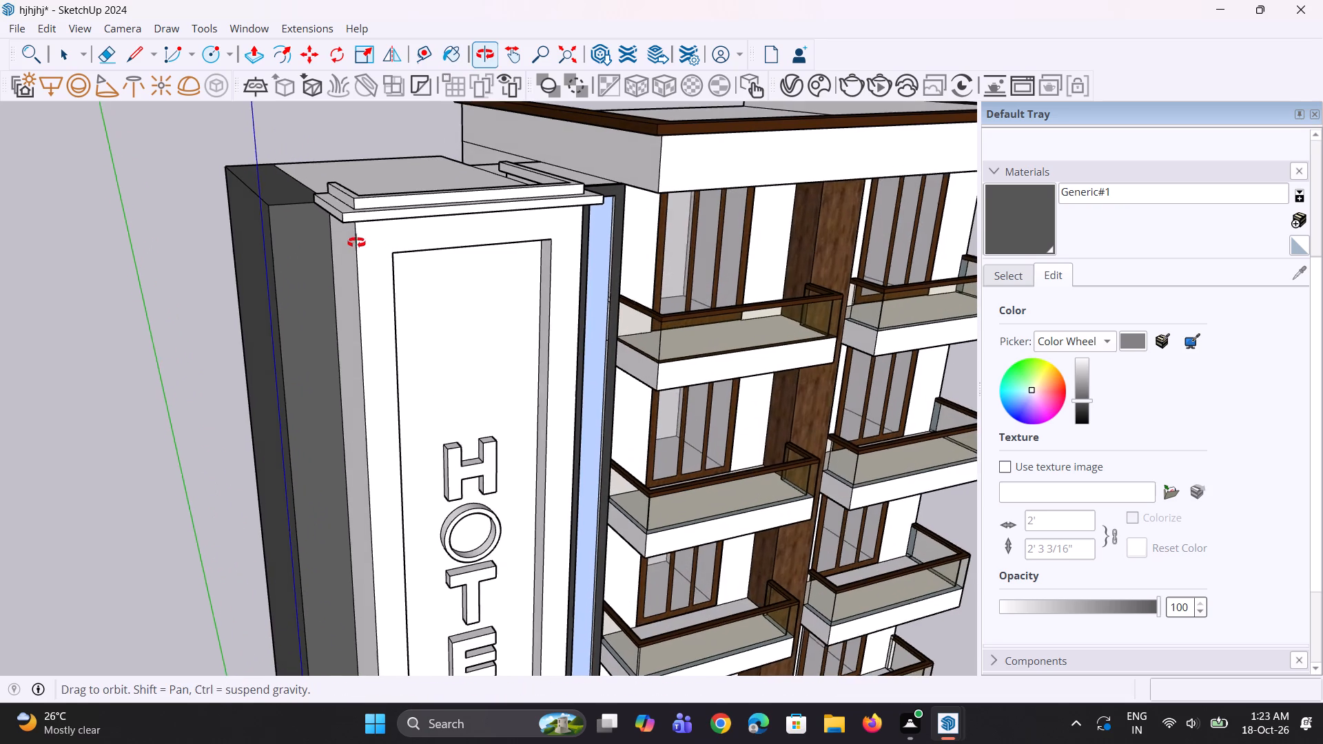
pyautogui.moveTo(356, 242); pyautogui.dragTo(378, 248, button='middle')
pyautogui.scroll(3, 396, 234)
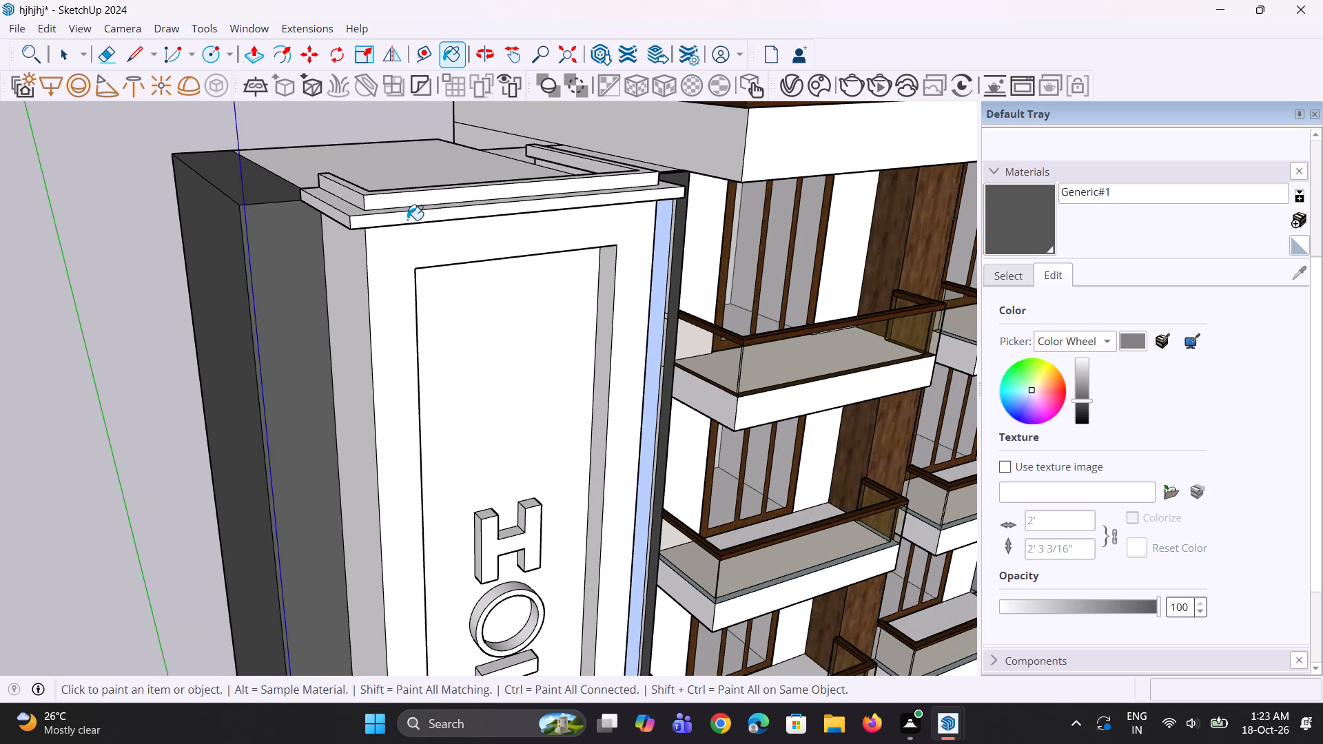
pyautogui.click(407, 220)
pyautogui.scroll(2, 349, 220)
pyautogui.click(348, 220)
pyautogui.click(348, 213)
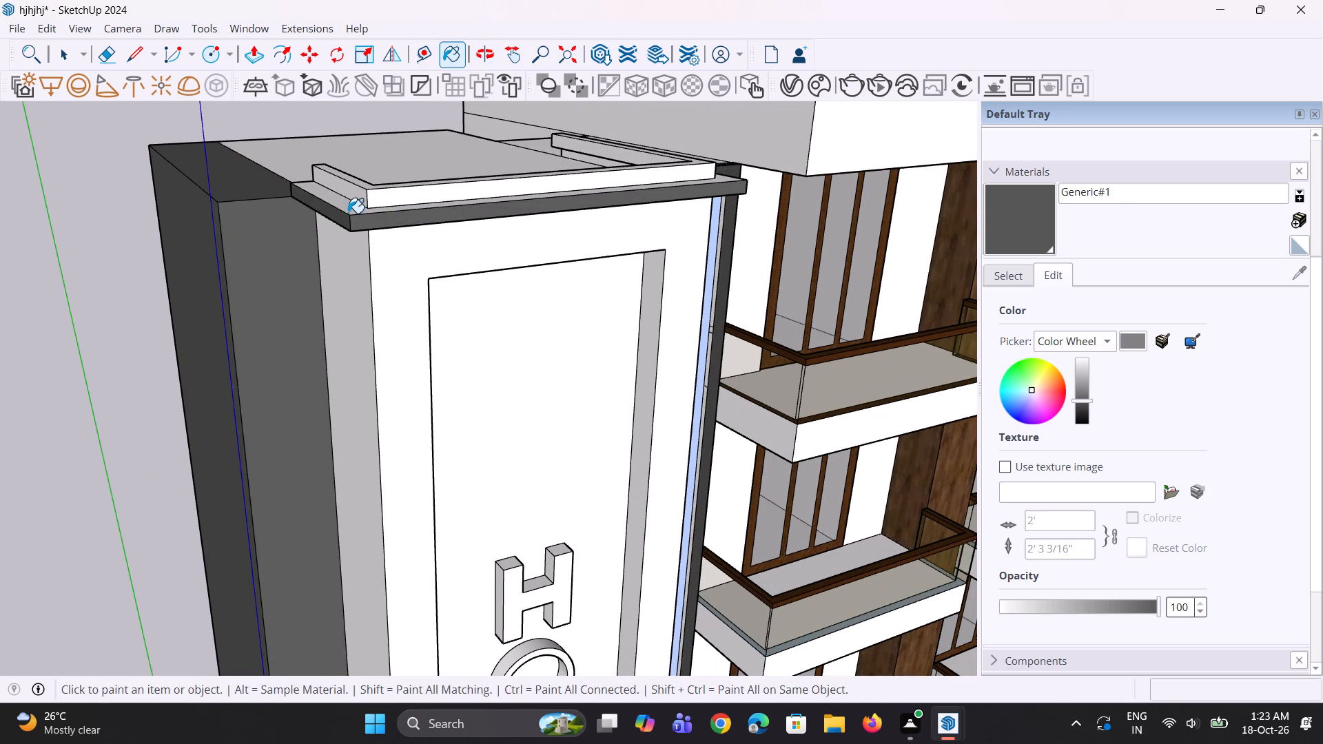
pyautogui.click(355, 209)
# Paint the raised kerb above the sign tower's cap ledge dark grey, including its inner faces on both sides.
pyautogui.click(374, 200)
pyautogui.click(360, 194)
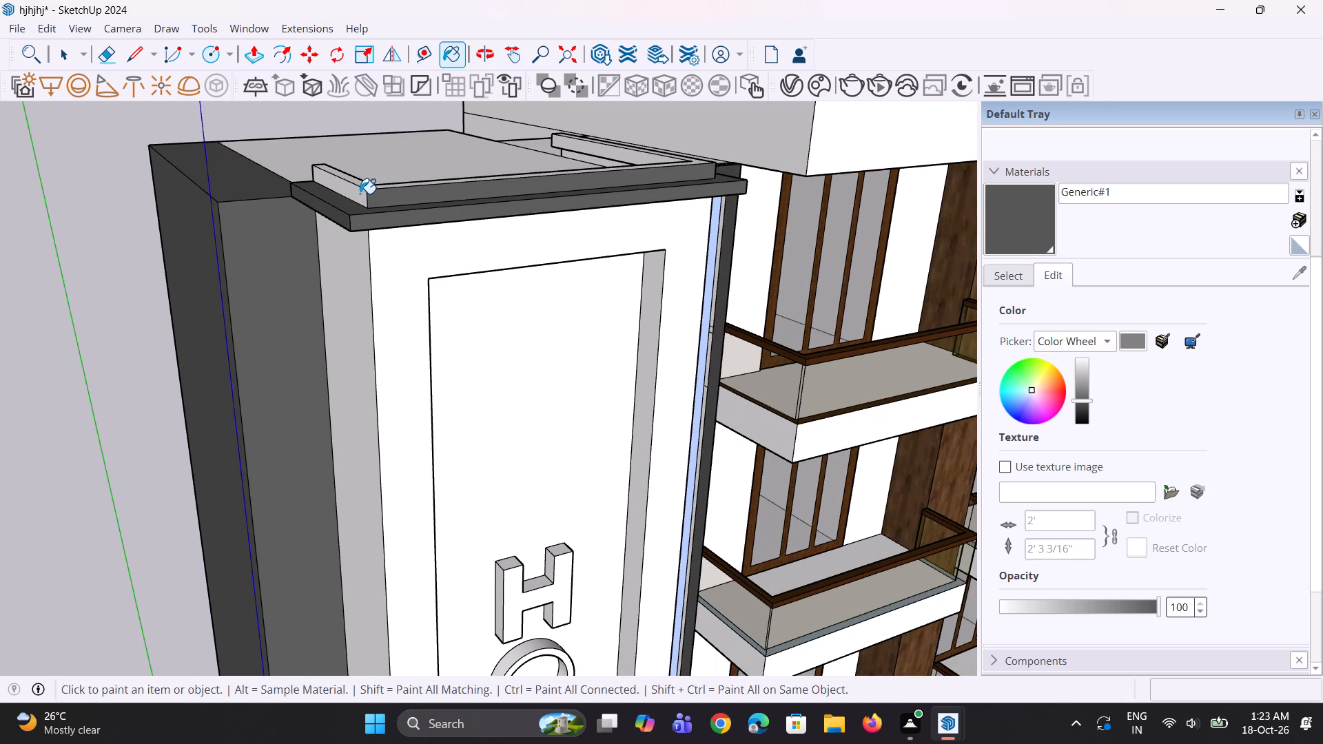
pyautogui.click(363, 187)
pyautogui.moveTo(415, 247); pyautogui.dragTo(445, 316, button='middle')
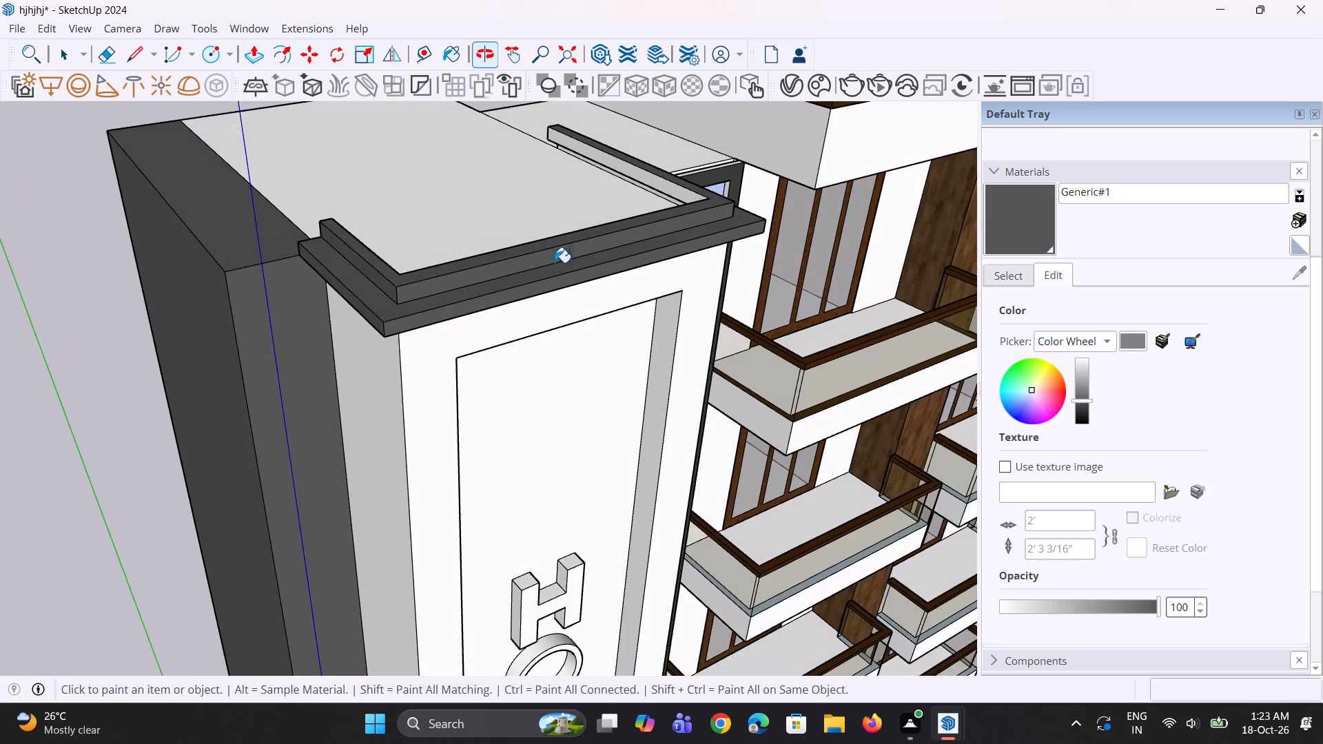
pyautogui.scroll(2, 637, 217)
pyautogui.click(667, 182)
pyautogui.moveTo(552, 261); pyautogui.dragTo(271, 258, button='middle')
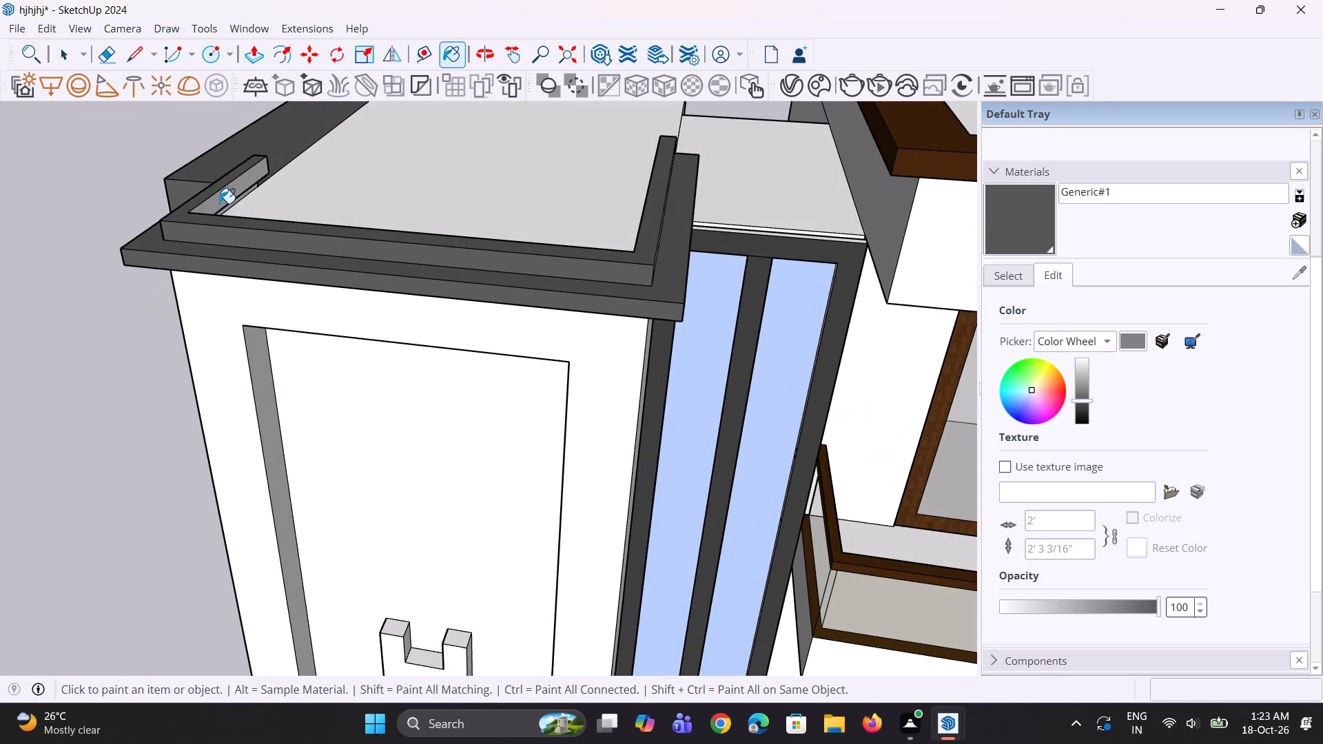
pyautogui.click(219, 196)
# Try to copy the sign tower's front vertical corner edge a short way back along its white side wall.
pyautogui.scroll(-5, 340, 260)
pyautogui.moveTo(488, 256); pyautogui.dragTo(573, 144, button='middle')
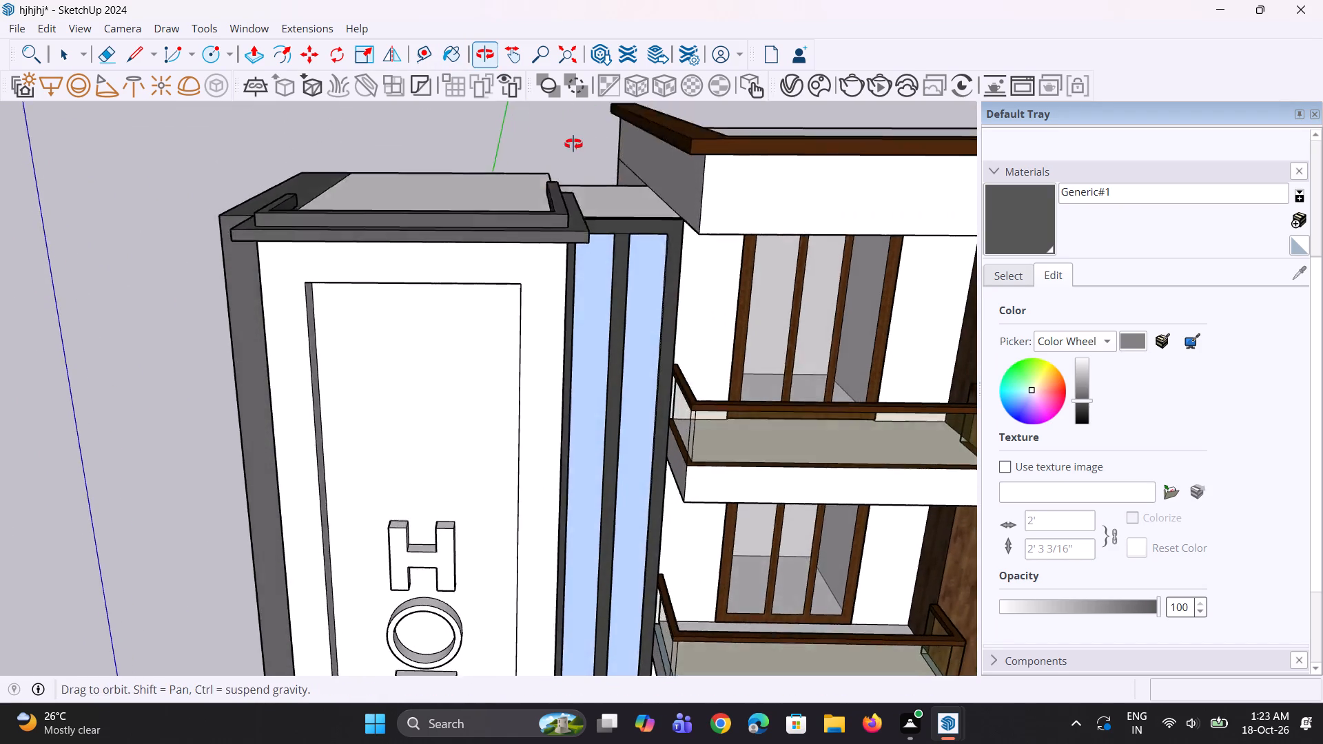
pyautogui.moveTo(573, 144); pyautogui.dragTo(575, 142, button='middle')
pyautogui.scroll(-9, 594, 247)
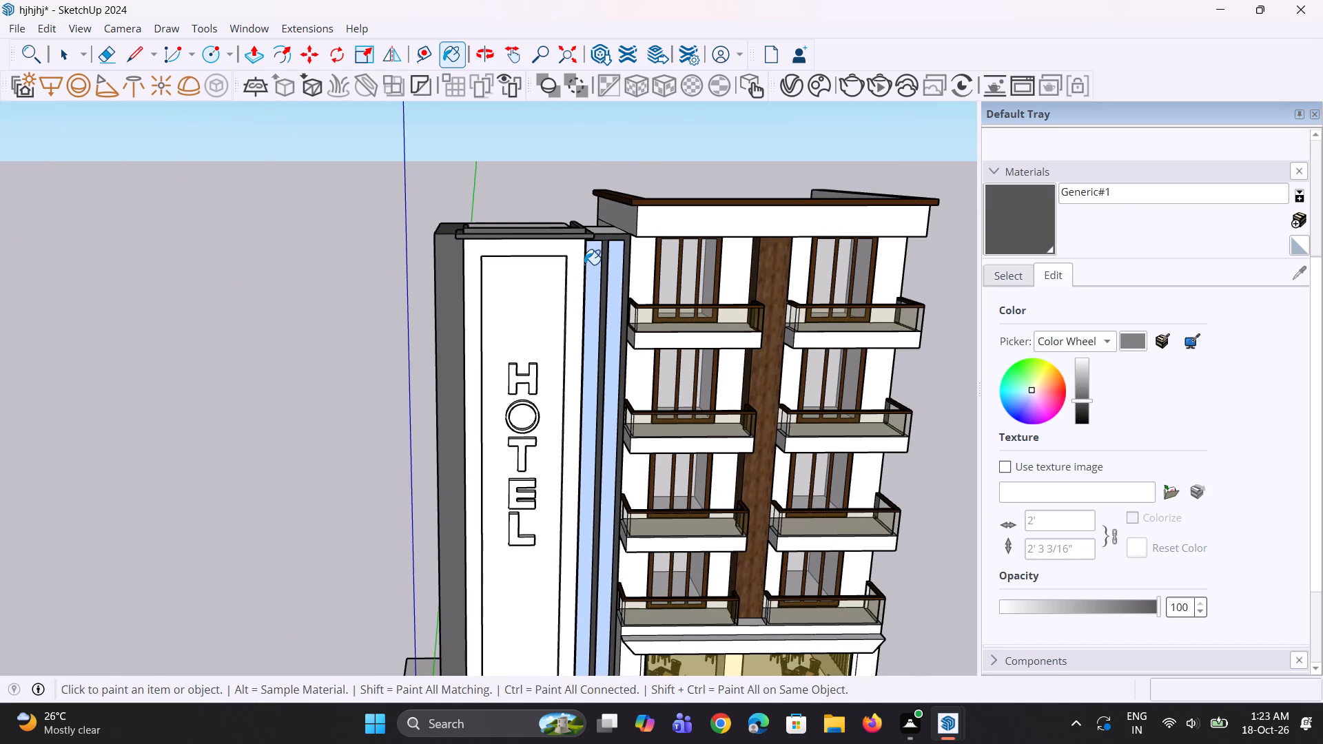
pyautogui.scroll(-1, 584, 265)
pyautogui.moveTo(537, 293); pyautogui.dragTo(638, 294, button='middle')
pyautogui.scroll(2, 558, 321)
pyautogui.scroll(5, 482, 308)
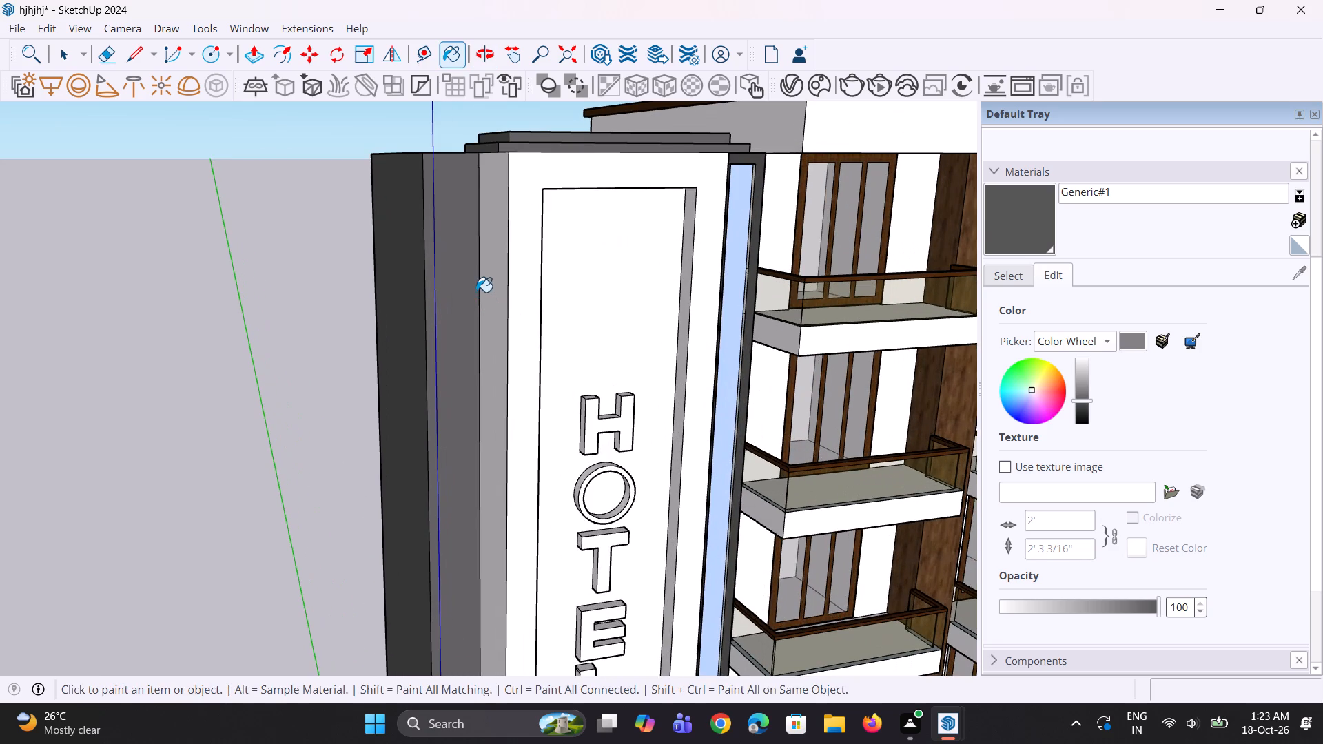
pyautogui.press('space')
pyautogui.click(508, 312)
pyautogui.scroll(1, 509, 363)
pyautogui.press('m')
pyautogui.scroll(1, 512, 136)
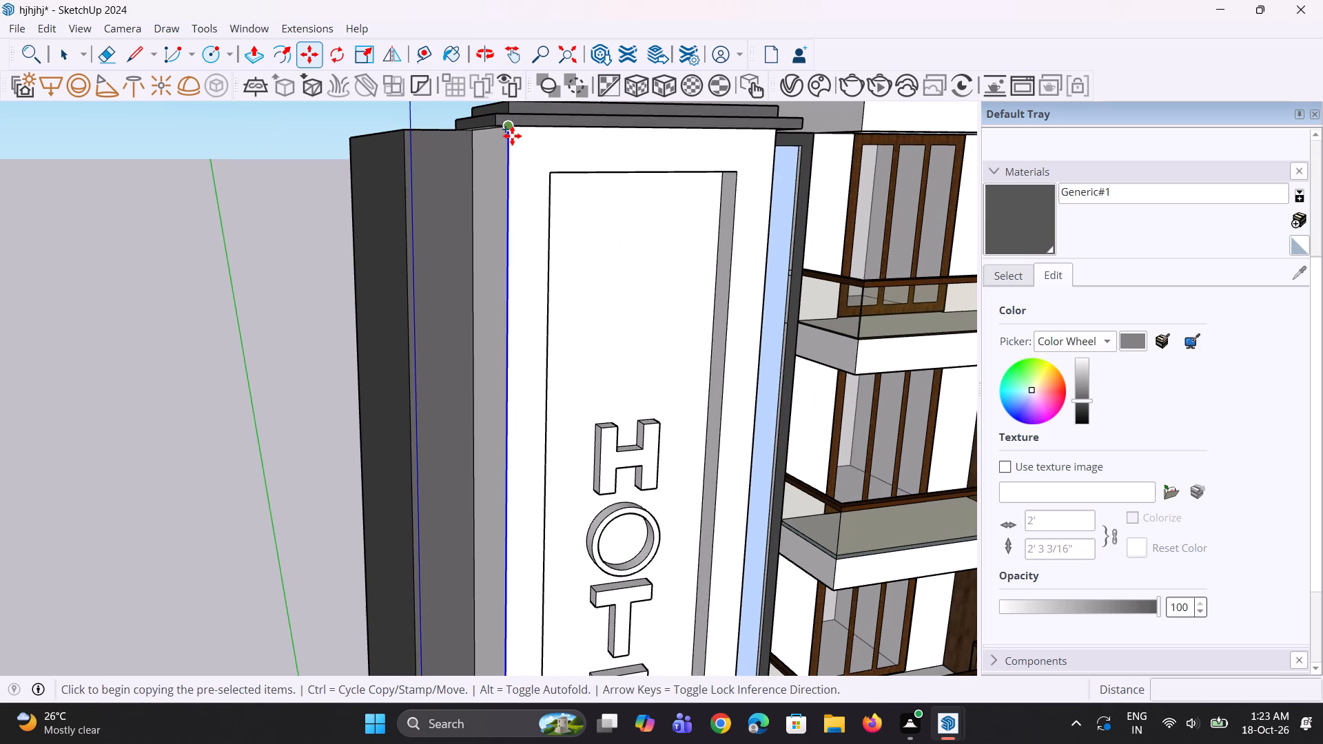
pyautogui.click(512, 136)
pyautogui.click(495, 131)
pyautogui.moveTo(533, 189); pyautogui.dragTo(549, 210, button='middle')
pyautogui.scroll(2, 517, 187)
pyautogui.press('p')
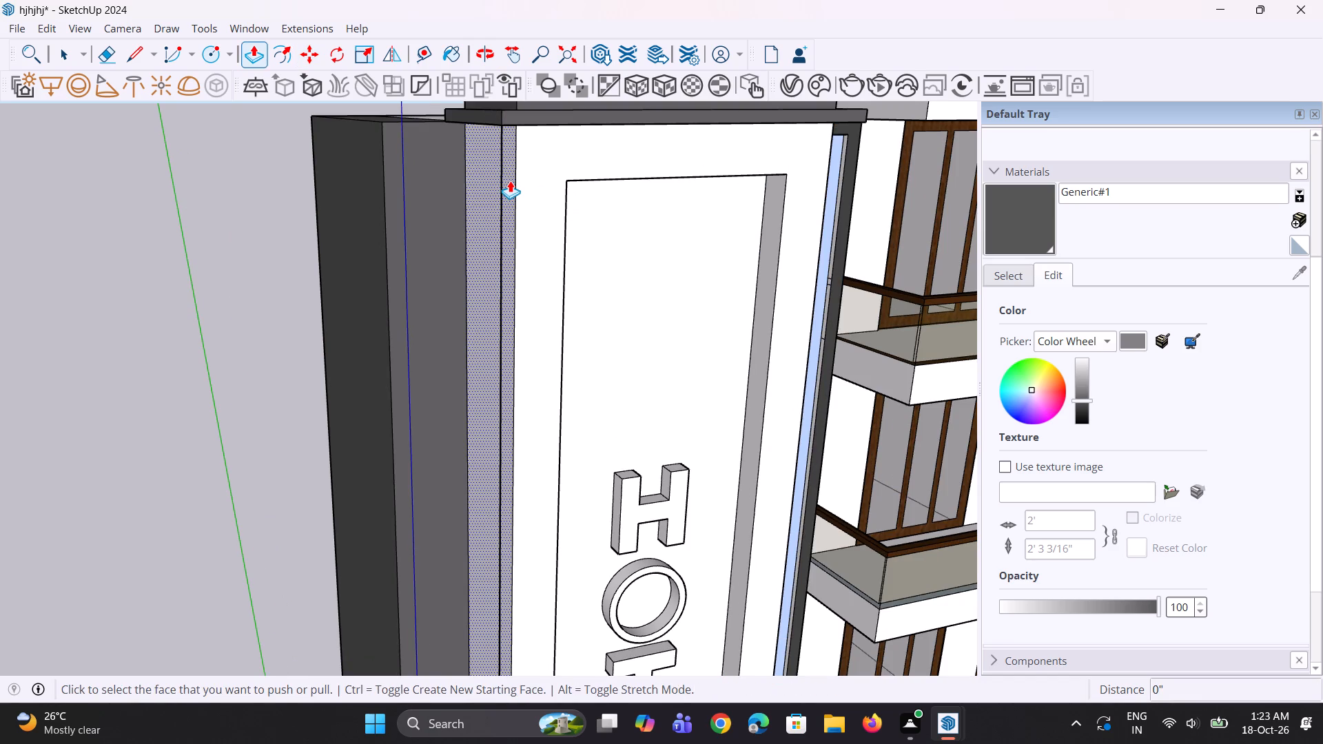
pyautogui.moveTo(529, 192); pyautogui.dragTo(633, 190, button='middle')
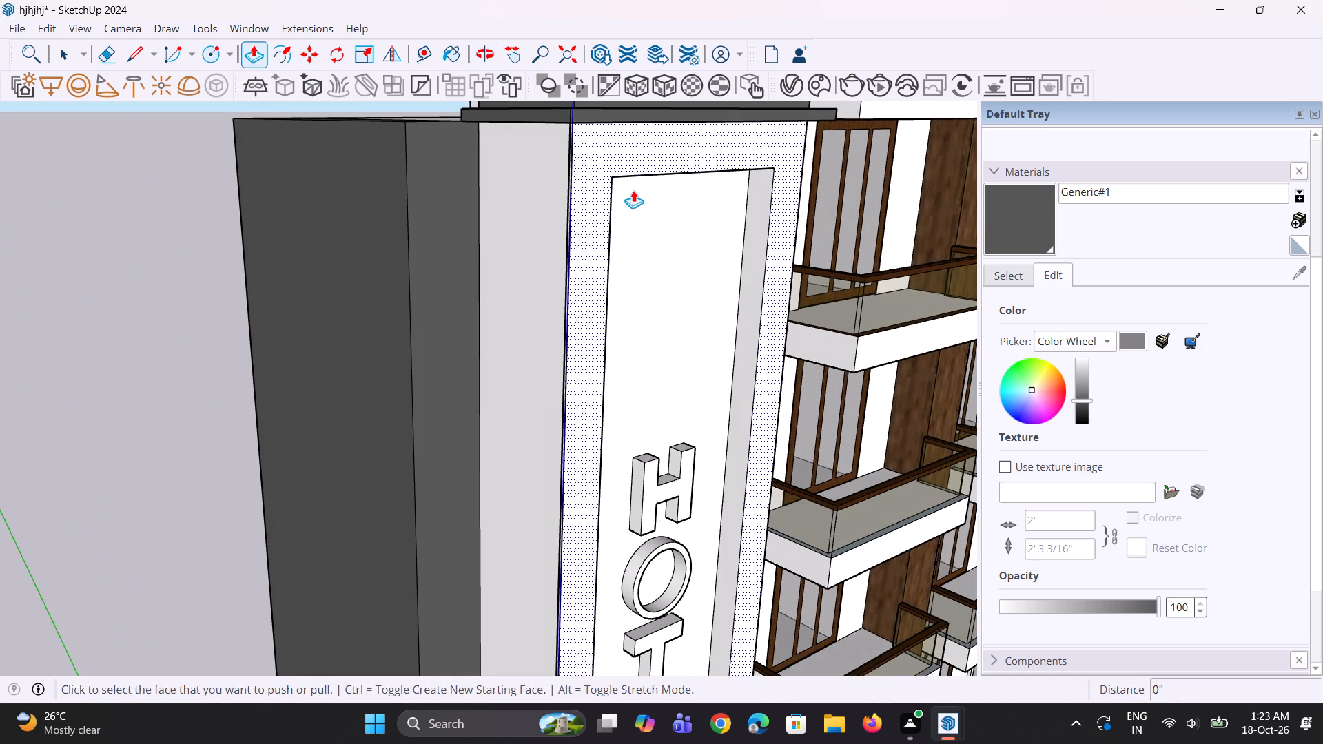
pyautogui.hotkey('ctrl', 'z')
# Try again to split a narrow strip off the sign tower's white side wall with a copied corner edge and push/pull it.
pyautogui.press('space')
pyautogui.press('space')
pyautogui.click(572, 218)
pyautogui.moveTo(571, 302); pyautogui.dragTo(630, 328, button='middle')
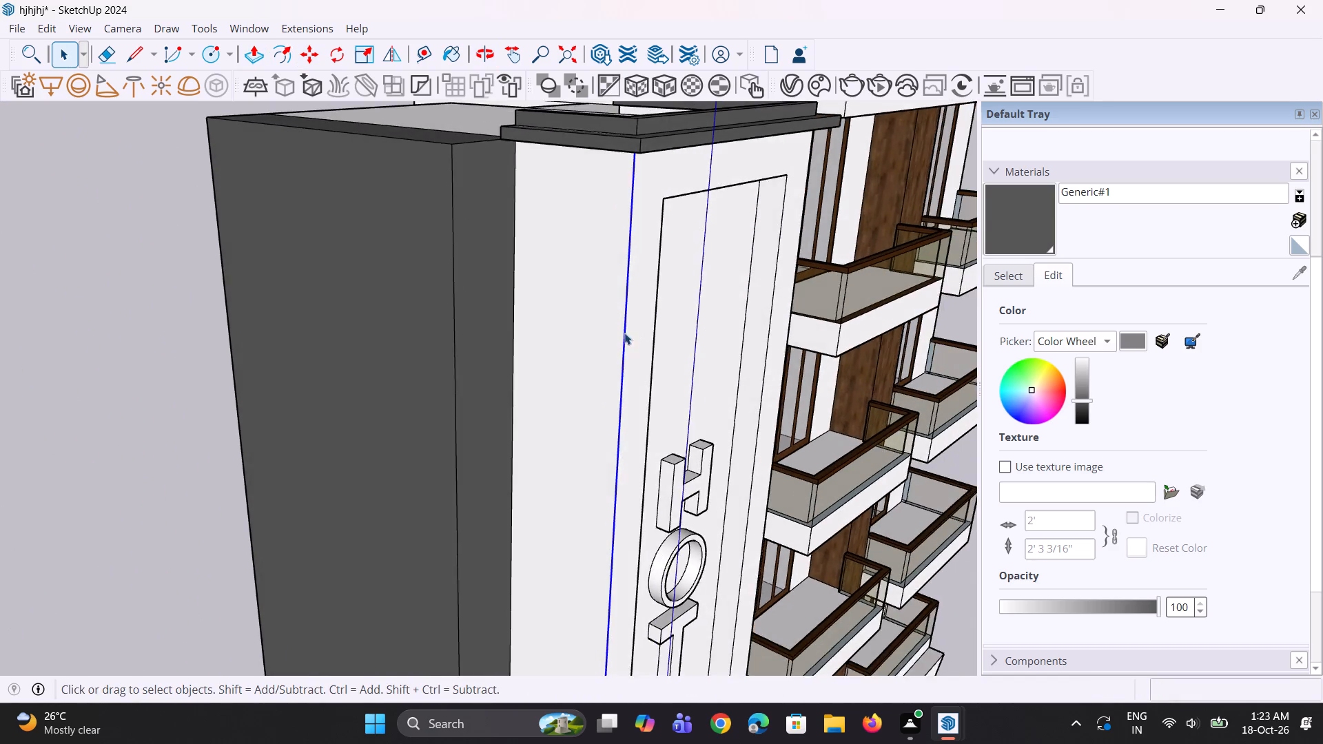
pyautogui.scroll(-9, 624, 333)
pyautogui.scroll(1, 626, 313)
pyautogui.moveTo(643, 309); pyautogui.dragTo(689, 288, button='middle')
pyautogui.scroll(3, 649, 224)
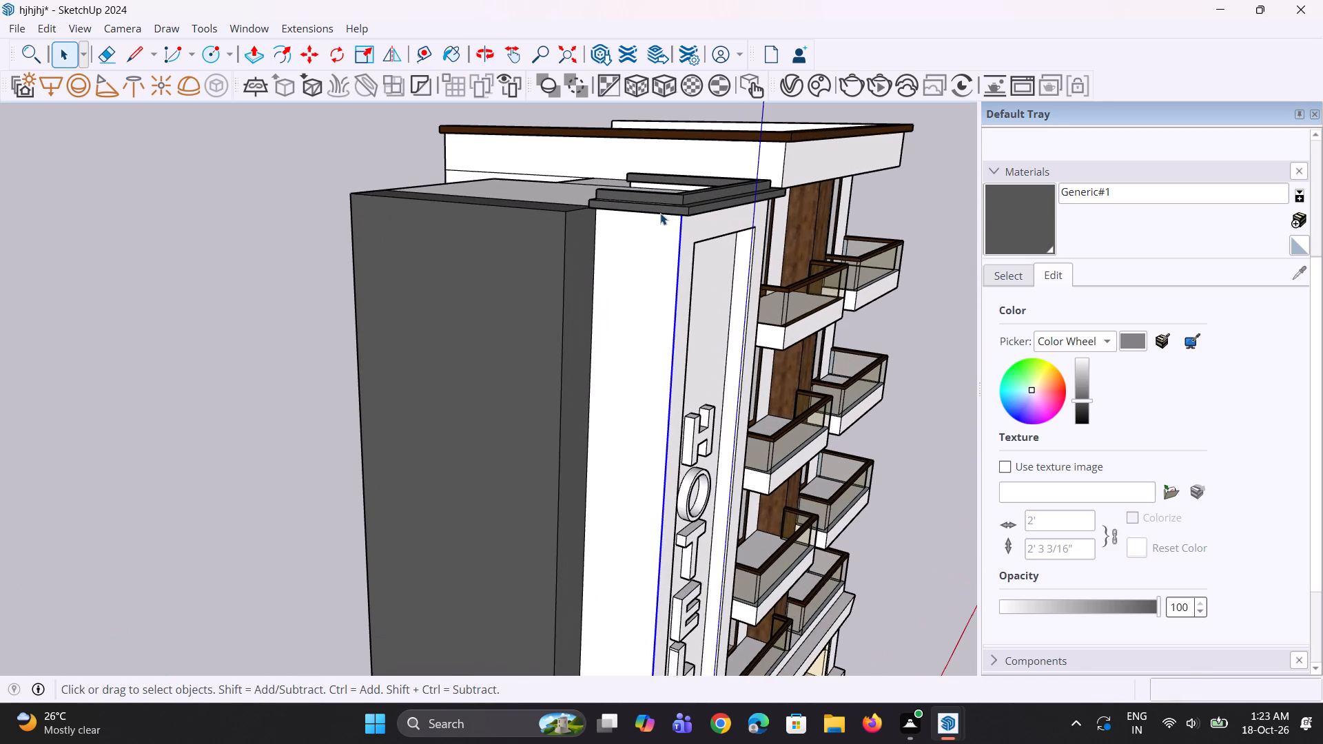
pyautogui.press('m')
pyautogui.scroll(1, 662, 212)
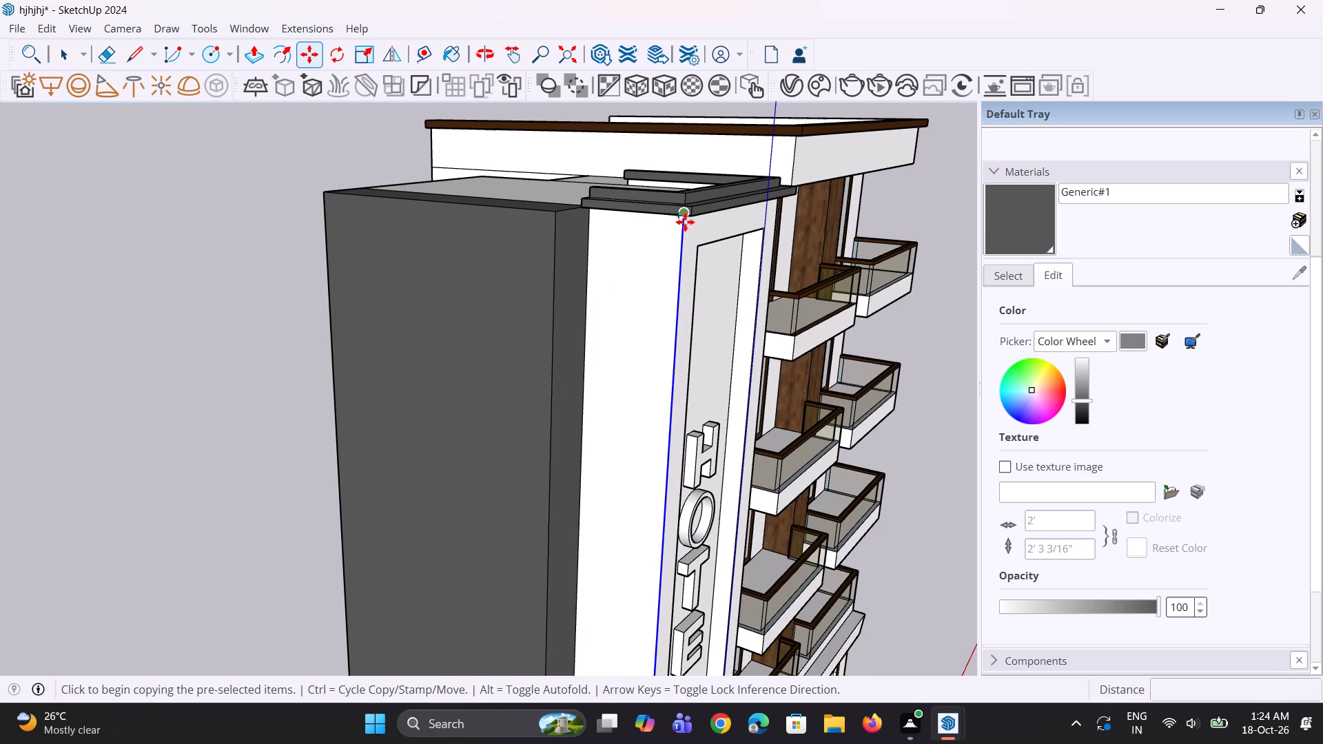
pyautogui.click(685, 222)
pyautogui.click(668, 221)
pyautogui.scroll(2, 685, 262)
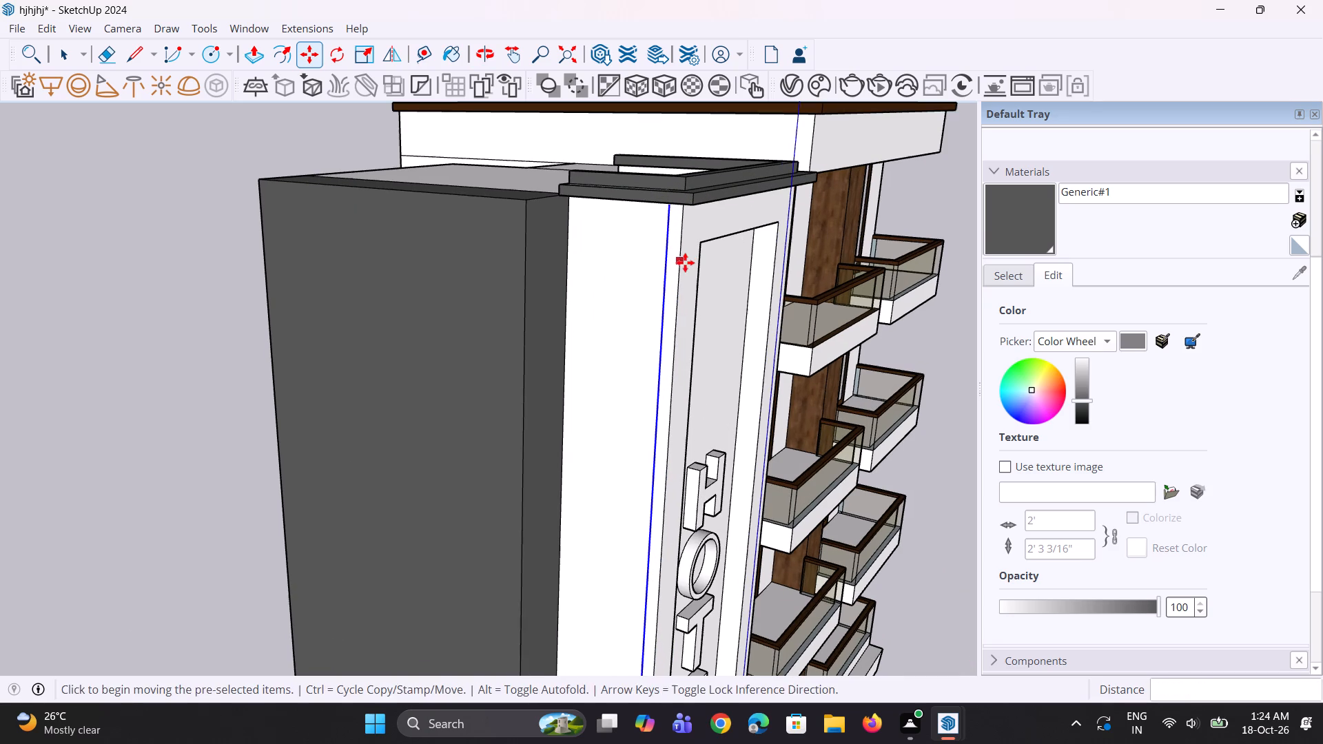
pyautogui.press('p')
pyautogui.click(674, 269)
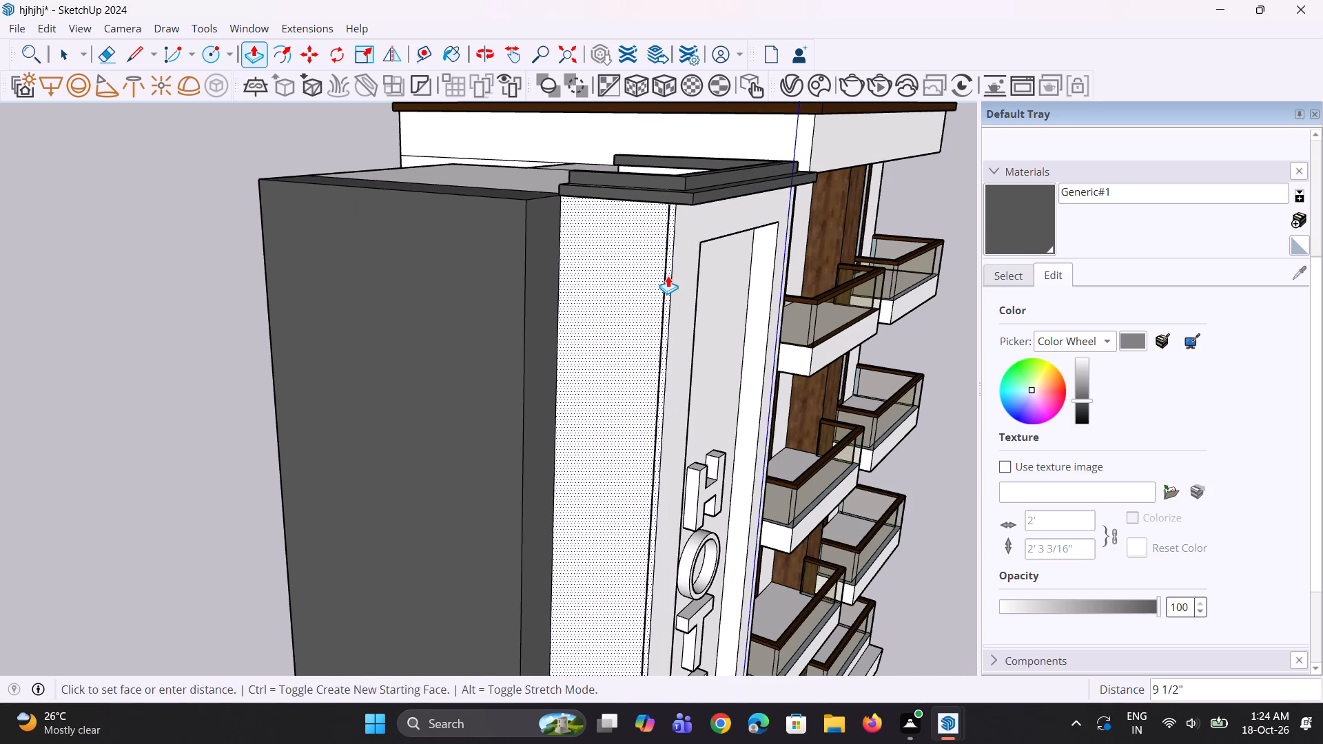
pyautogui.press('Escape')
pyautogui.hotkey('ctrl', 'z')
# Copy the sign tower's front vertical corner edge about 9 inches back along the white side wall.
pyautogui.press('space')
pyautogui.write('v')
pyautogui.press('space')
pyautogui.scroll(-3, 671, 264)
pyautogui.scroll(-10, 598, 238)
pyautogui.moveTo(629, 349); pyautogui.dragTo(675, 353, button='middle')
pyautogui.scroll(1, 674, 354)
pyautogui.scroll(3, 606, 289)
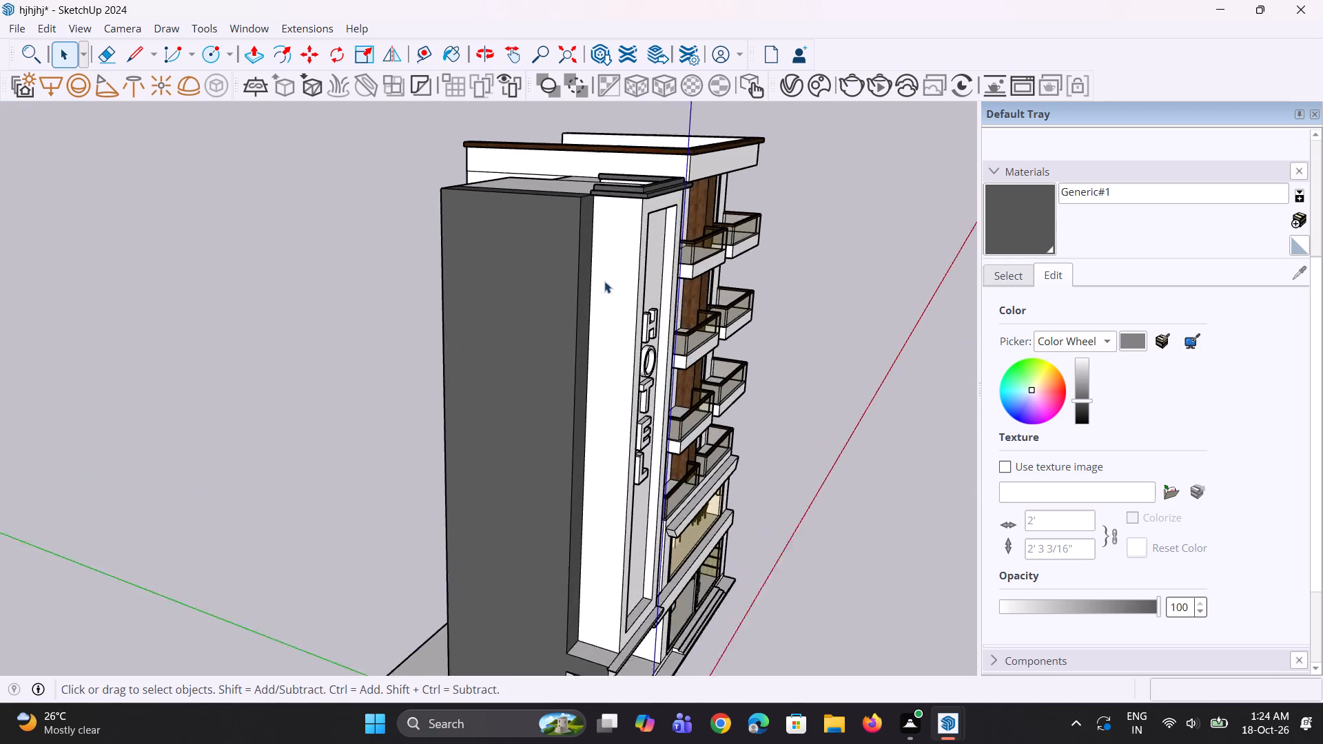
pyautogui.scroll(5, 642, 260)
pyautogui.click(644, 225)
pyautogui.scroll(2, 651, 181)
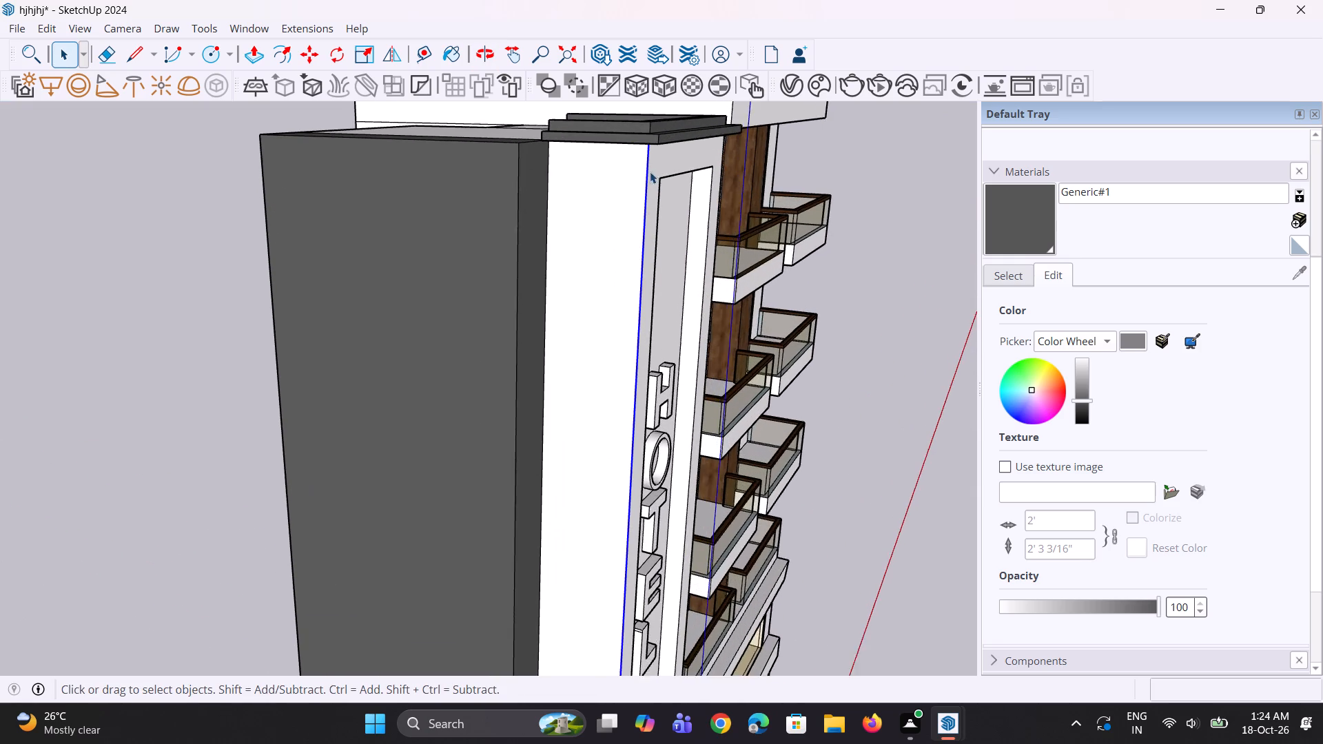
pyautogui.scroll(1, 650, 172)
pyautogui.scroll(2, 656, 106)
pyautogui.moveTo(661, 87); pyautogui.dragTo(654, 30, button='middle')
pyautogui.moveTo(673, 338); pyautogui.dragTo(681, 273, button='middle')
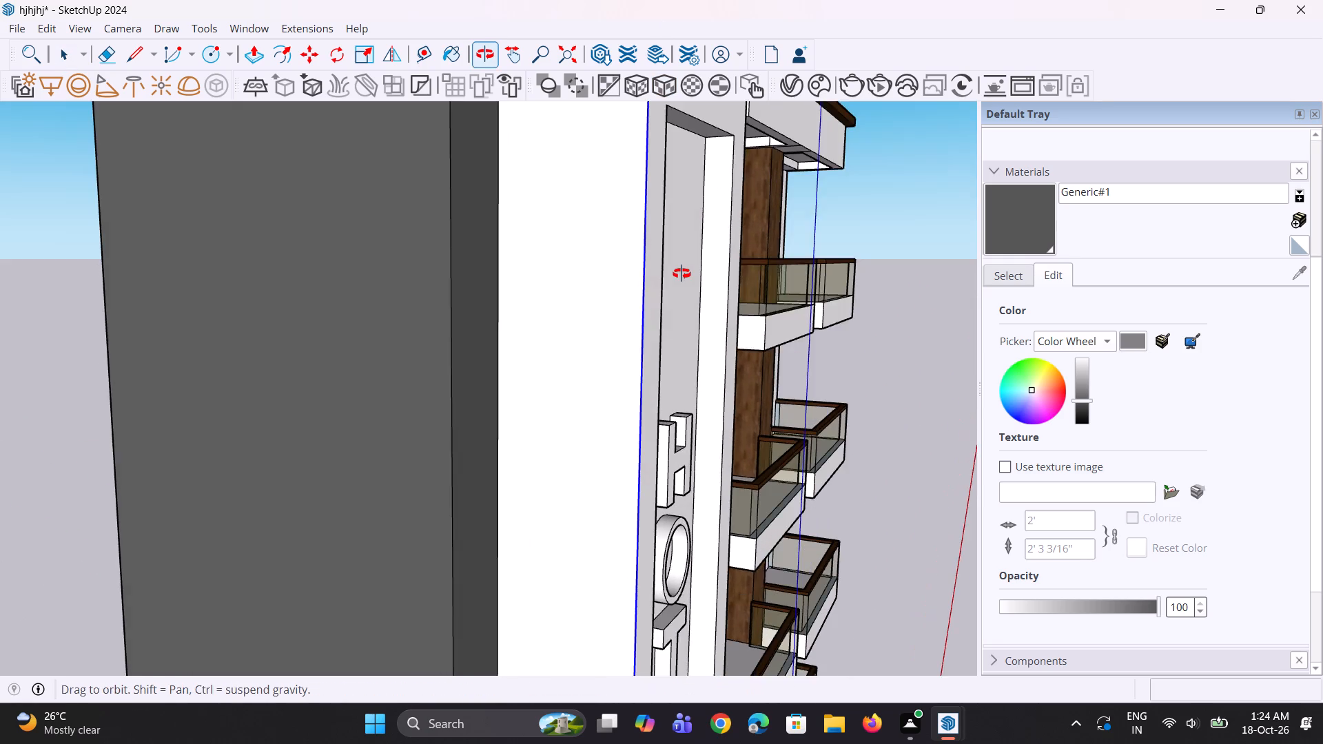
pyautogui.moveTo(681, 273); pyautogui.dragTo(671, 360, button='middle')
pyautogui.scroll(-5, 671, 360)
pyautogui.moveTo(661, 282); pyautogui.dragTo(662, 141, button='middle')
pyautogui.scroll(1, 662, 240)
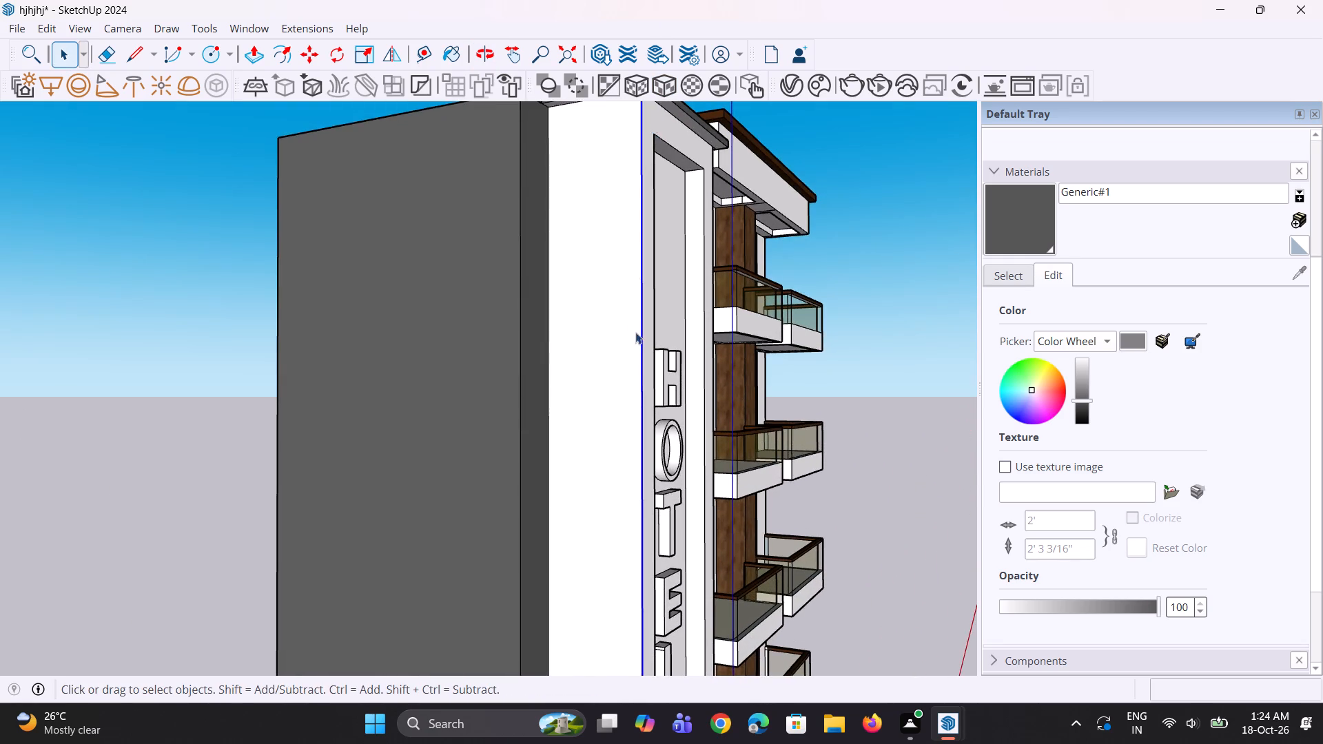
pyautogui.scroll(-5, 639, 366)
pyautogui.scroll(10, 641, 203)
pyautogui.press('m')
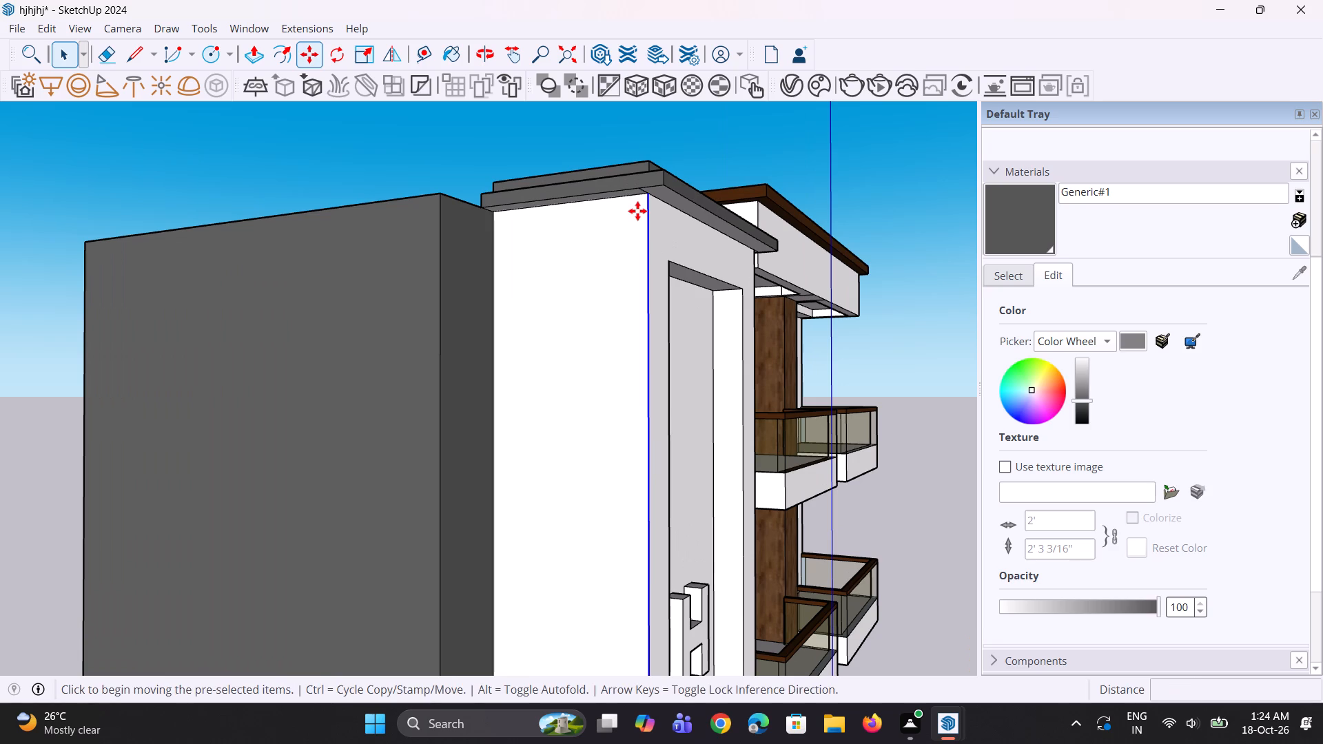
pyautogui.scroll(1, 638, 210)
pyautogui.click(648, 195)
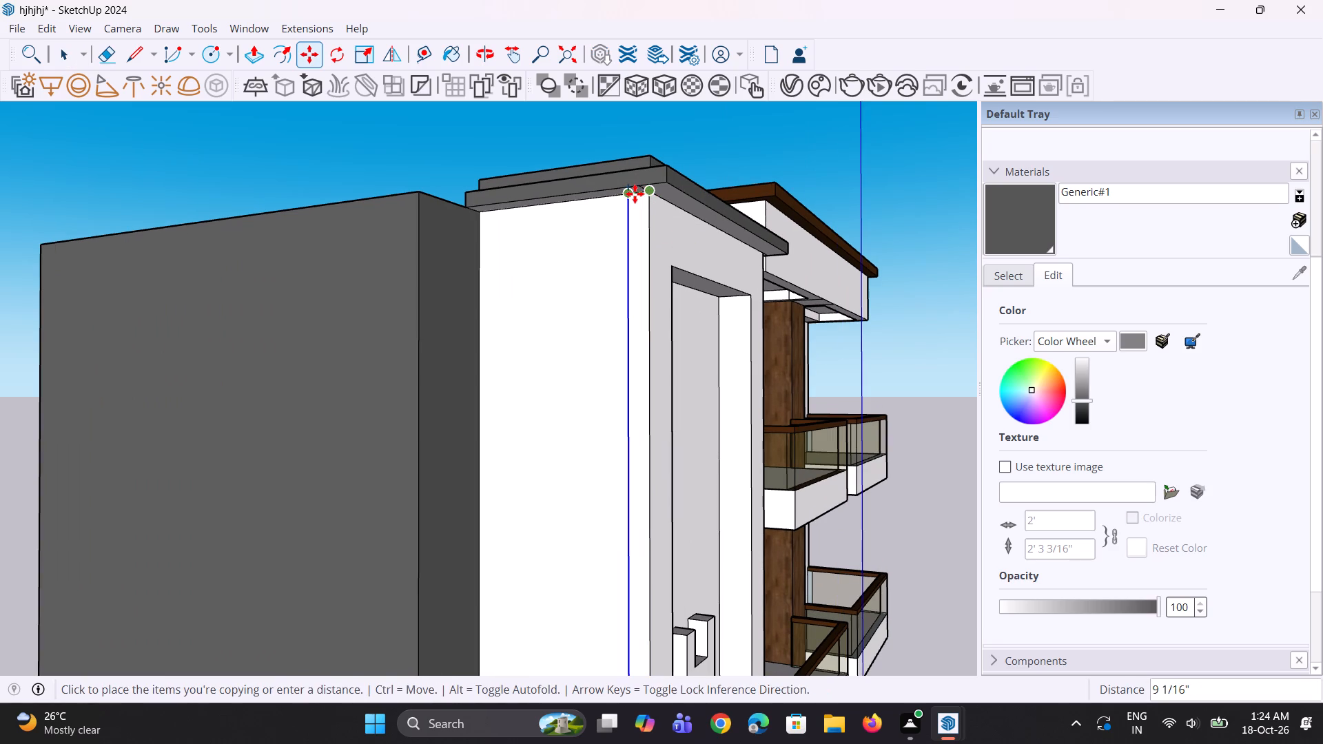
pyautogui.click(634, 193)
# Pull the narrow strip beside the sign tower's front corner outward about 7 9/16 inches.
pyautogui.press('o')
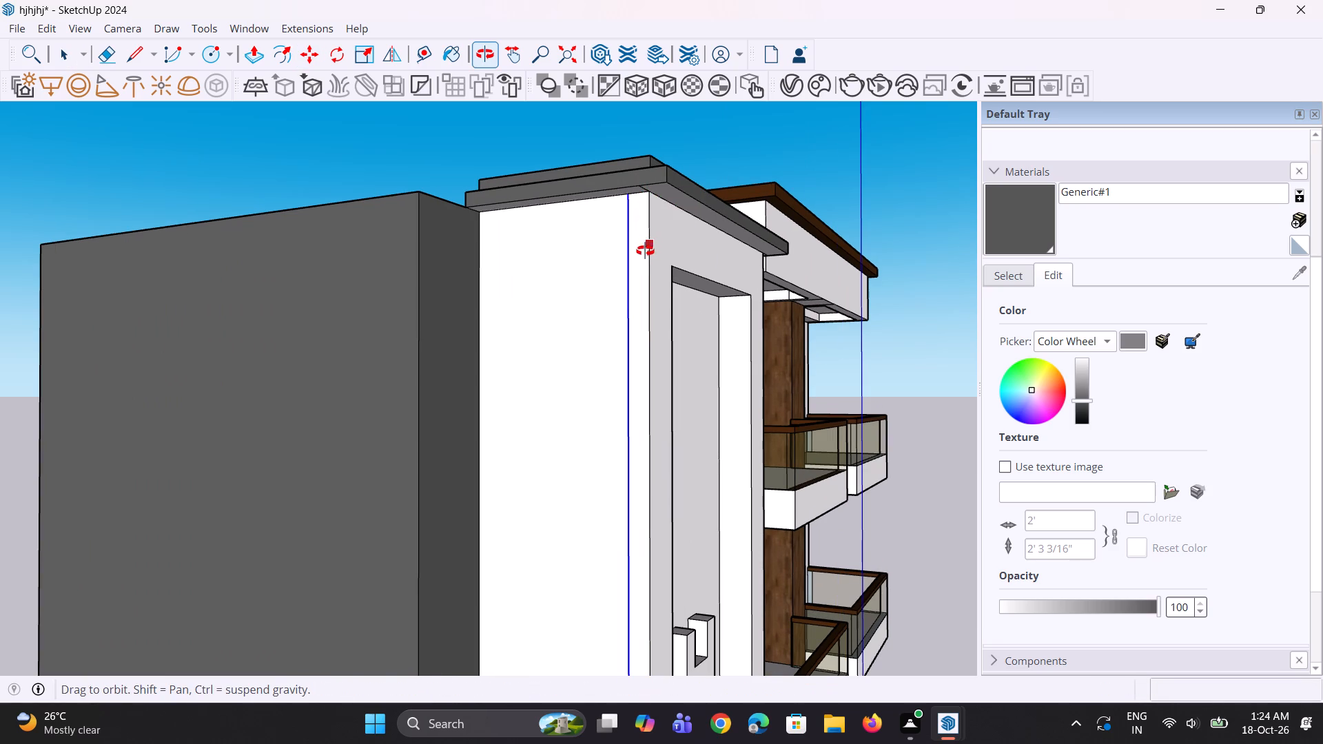
pyautogui.press('p')
pyautogui.click(639, 256)
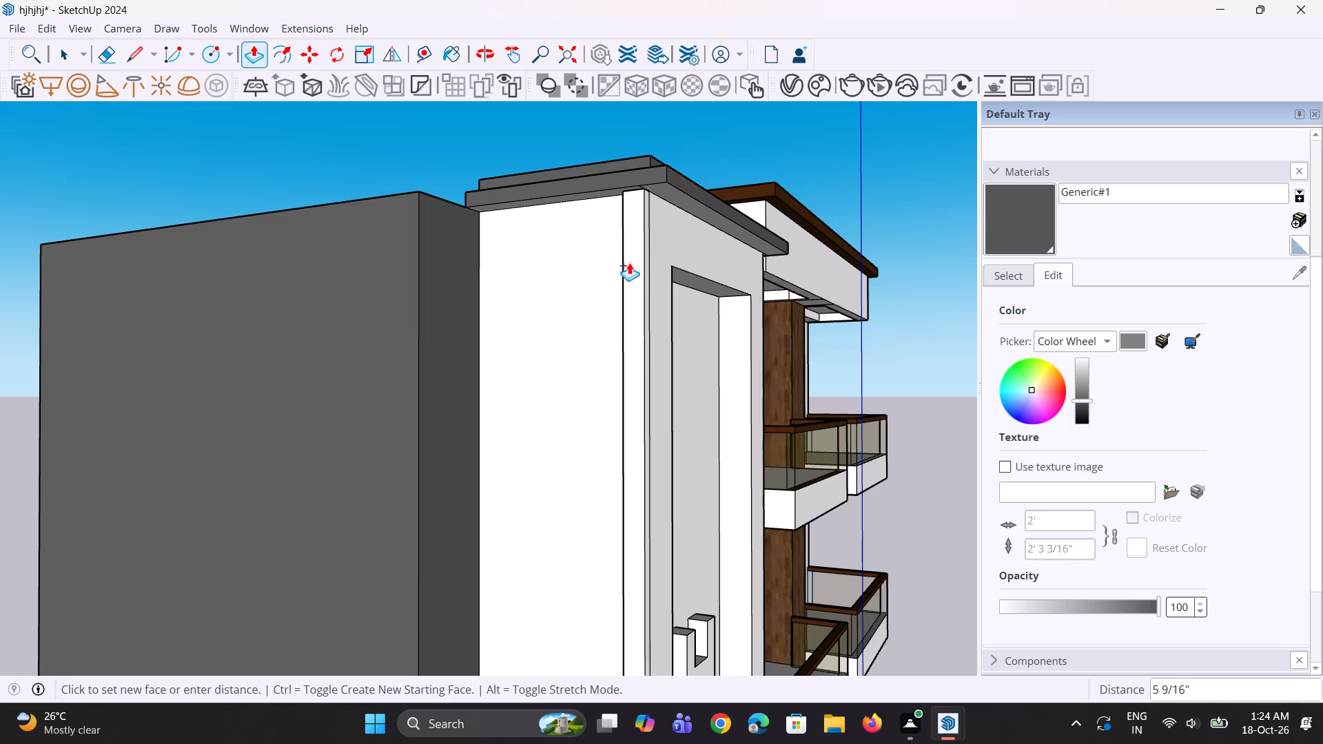
pyautogui.click(629, 262)
# Widen the projecting corner strip by pulling its rear narrow face about 10 7/16 inches back along the side wall.
pyautogui.moveTo(632, 274); pyautogui.dragTo(774, 304, button='middle')
pyautogui.scroll(4, 764, 309)
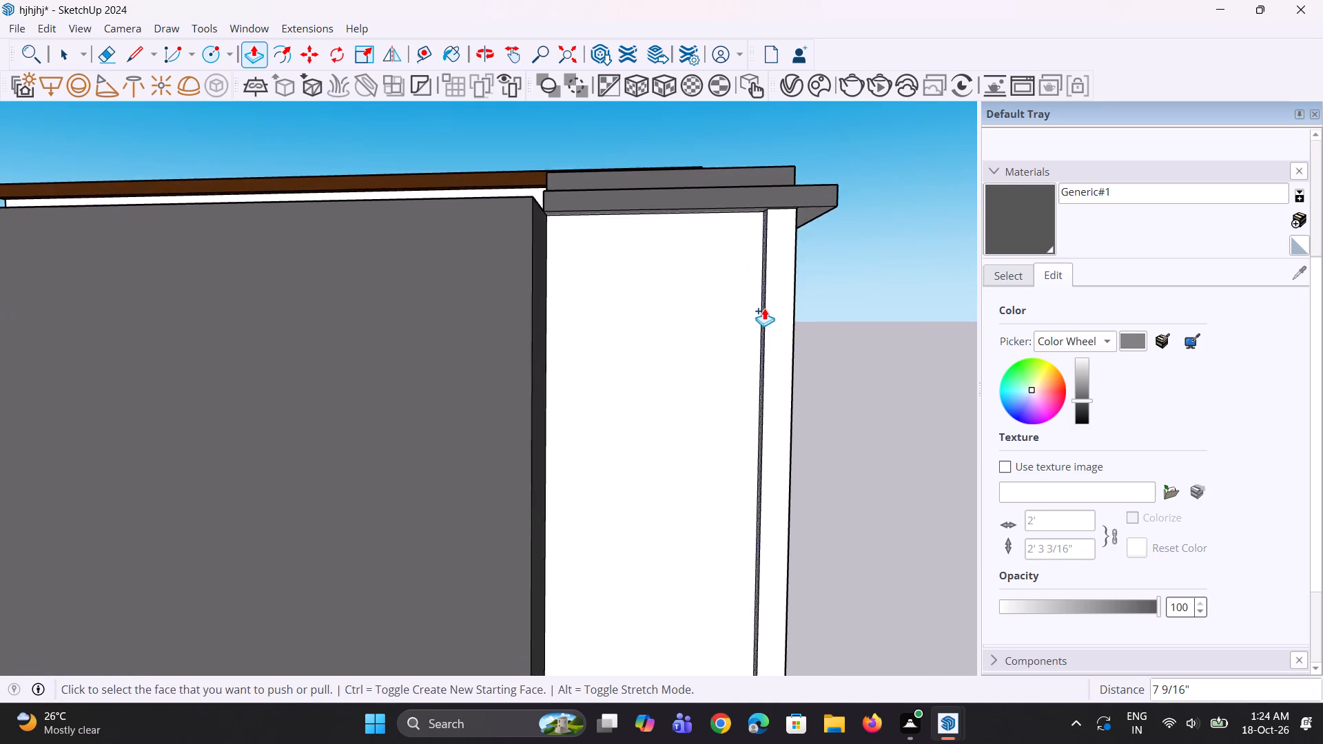
pyautogui.scroll(5, 764, 308)
pyautogui.click(763, 320)
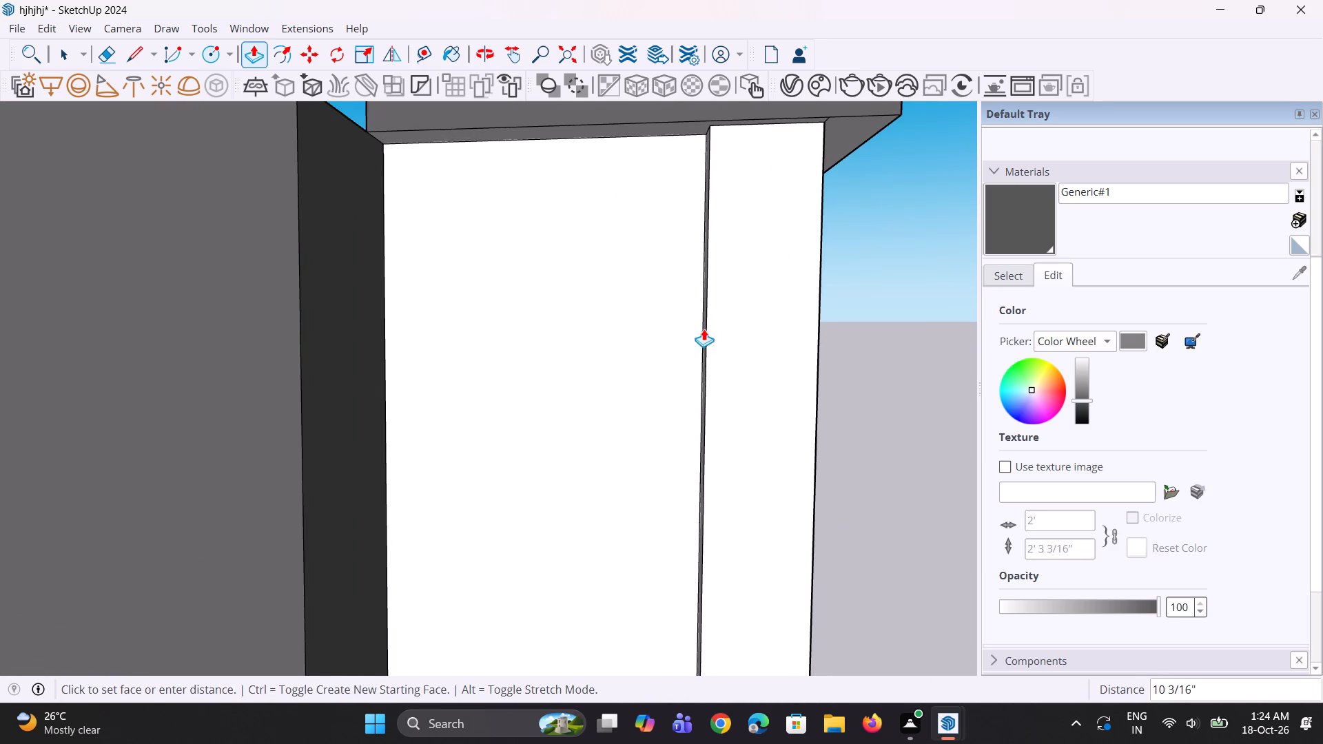
pyautogui.click(704, 329)
pyautogui.moveTo(777, 318); pyautogui.dragTo(588, 320, button='middle')
pyautogui.scroll(1, 588, 320)
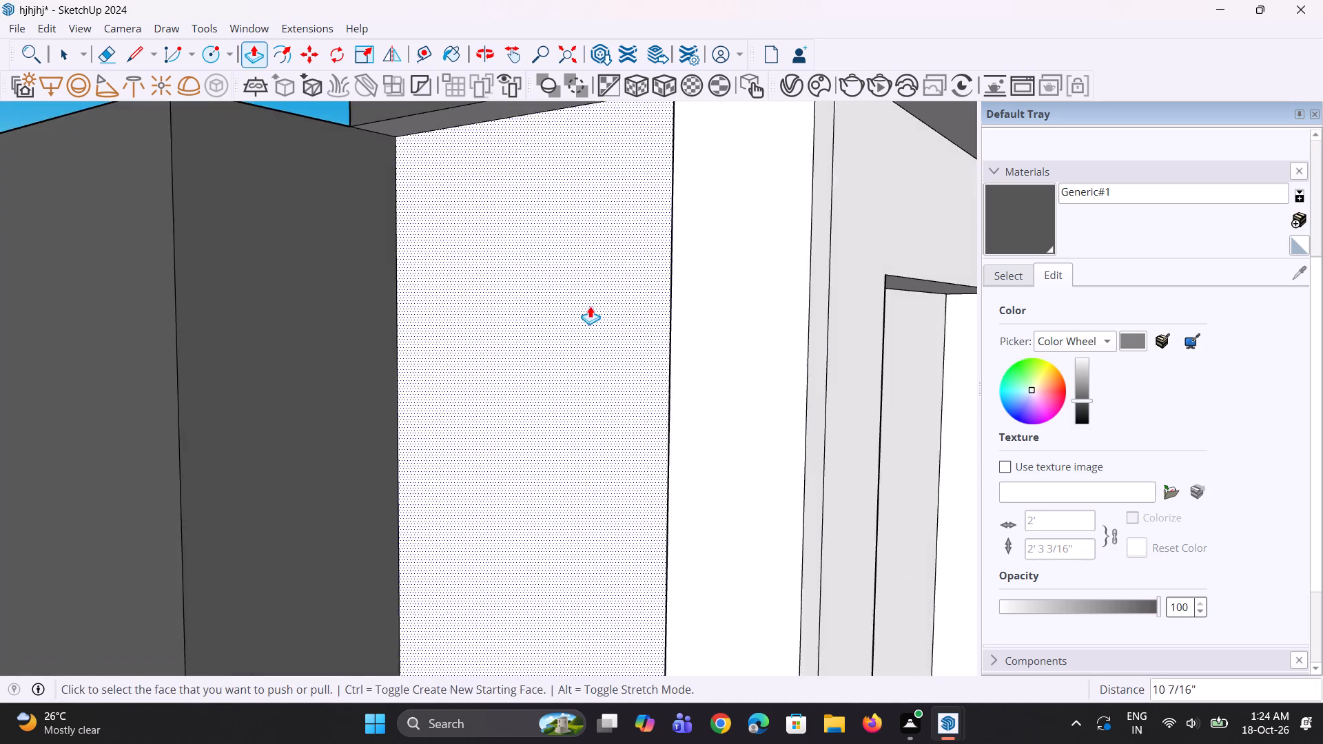
# Pull the outer side face of the sign tower's projecting corner strip outward about 9 3/4 inches.
pyautogui.scroll(-5, 591, 298)
pyautogui.moveTo(725, 302); pyautogui.dragTo(653, 327, button='middle')
pyautogui.click(652, 327)
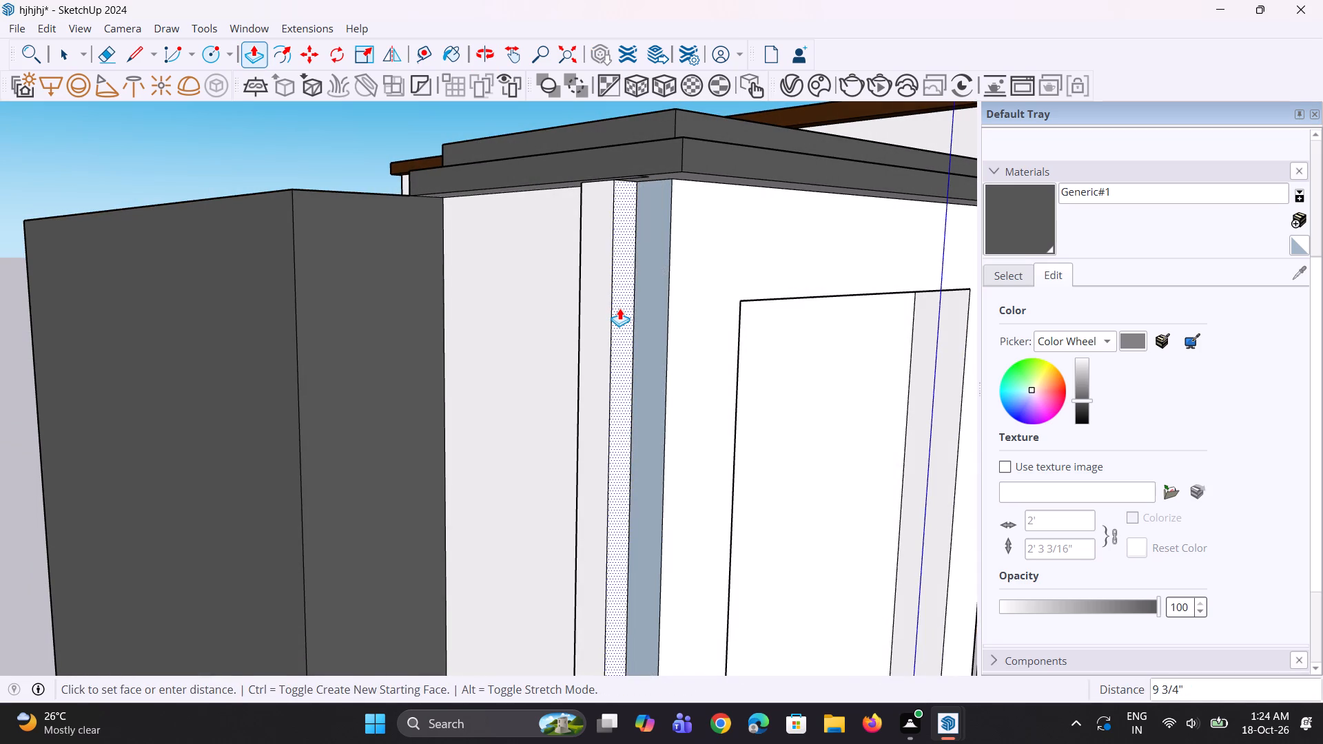
pyautogui.click(619, 308)
pyautogui.moveTo(647, 335); pyautogui.dragTo(551, 335, button='middle')
pyautogui.scroll(-5, 551, 295)
pyautogui.press('space')
pyautogui.press('space')
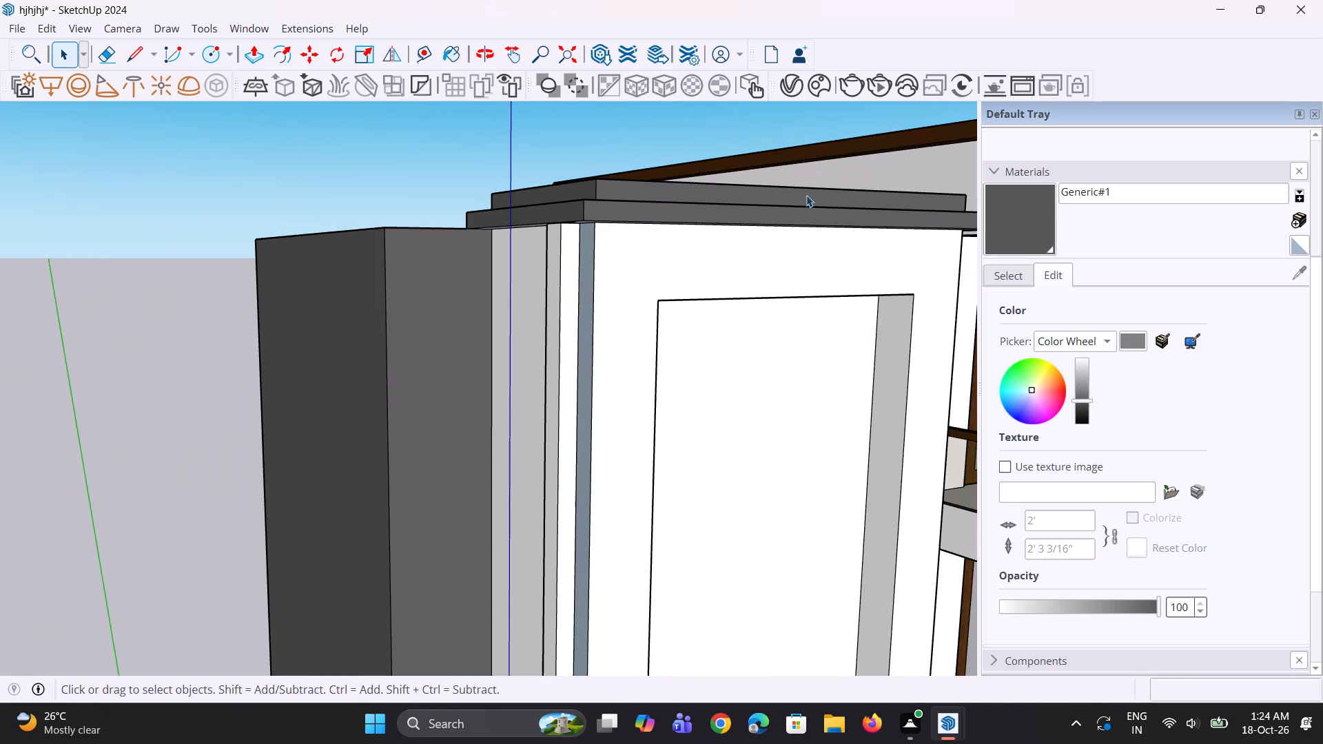
# Paint the outer side face and narrow rear face of the projecting corner strip with the dark grey material.
pyautogui.click(1016, 234)
pyautogui.scroll(2, 544, 338)
pyautogui.click(571, 338)
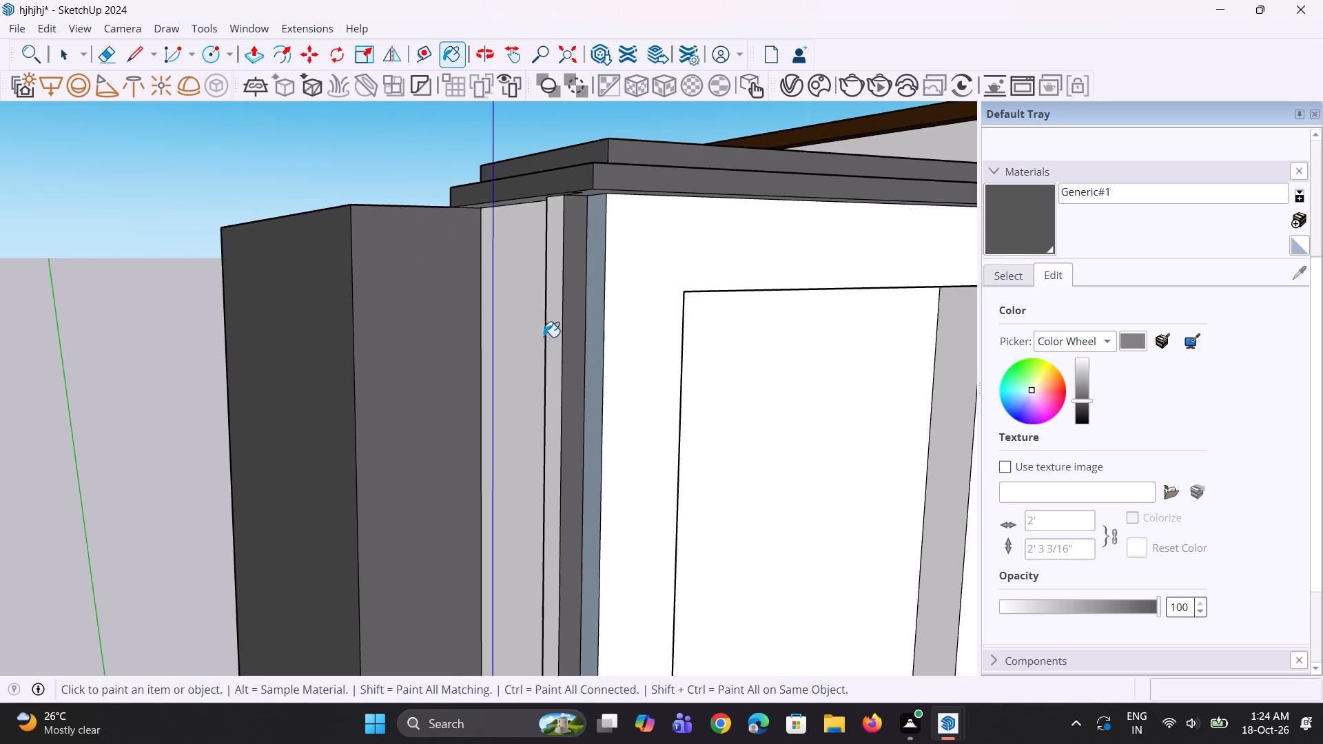
pyautogui.click(553, 340)
pyautogui.moveTo(558, 364); pyautogui.dragTo(996, 408, button='middle')
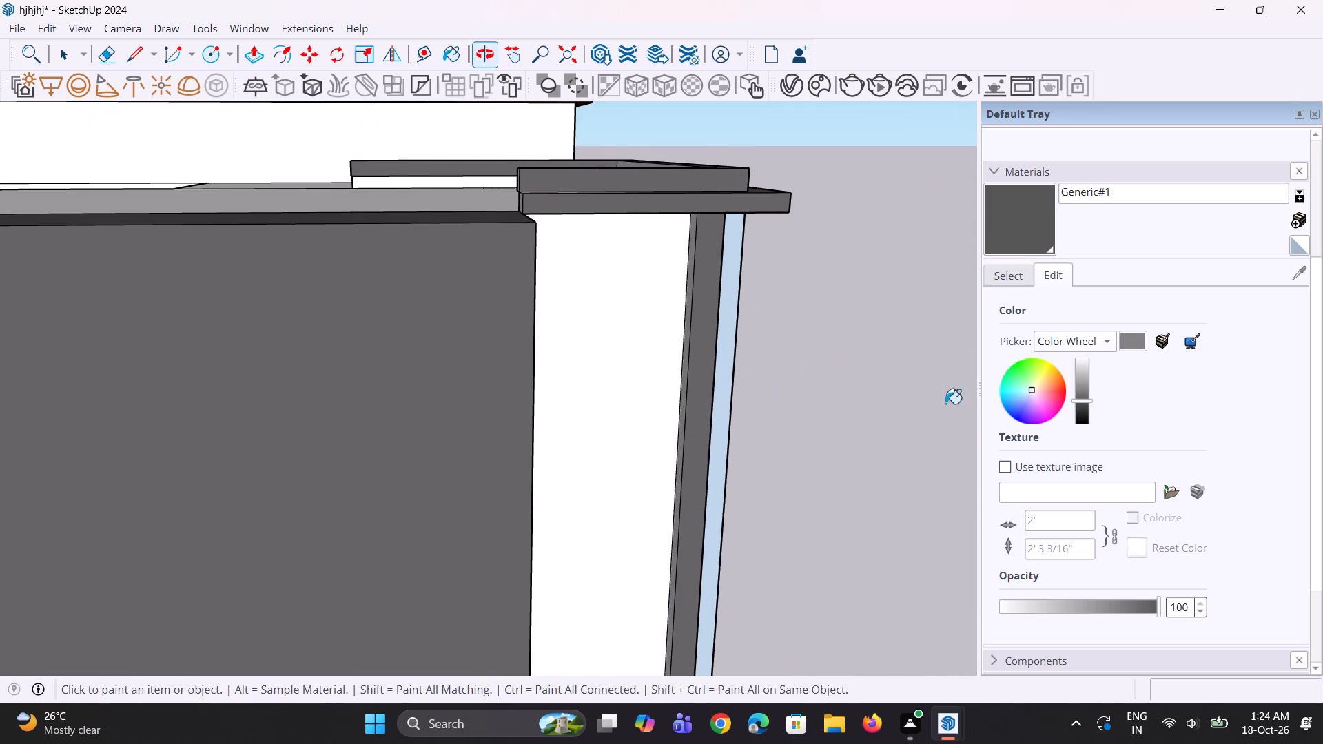
pyautogui.scroll(5, 735, 377)
pyautogui.click(671, 340)
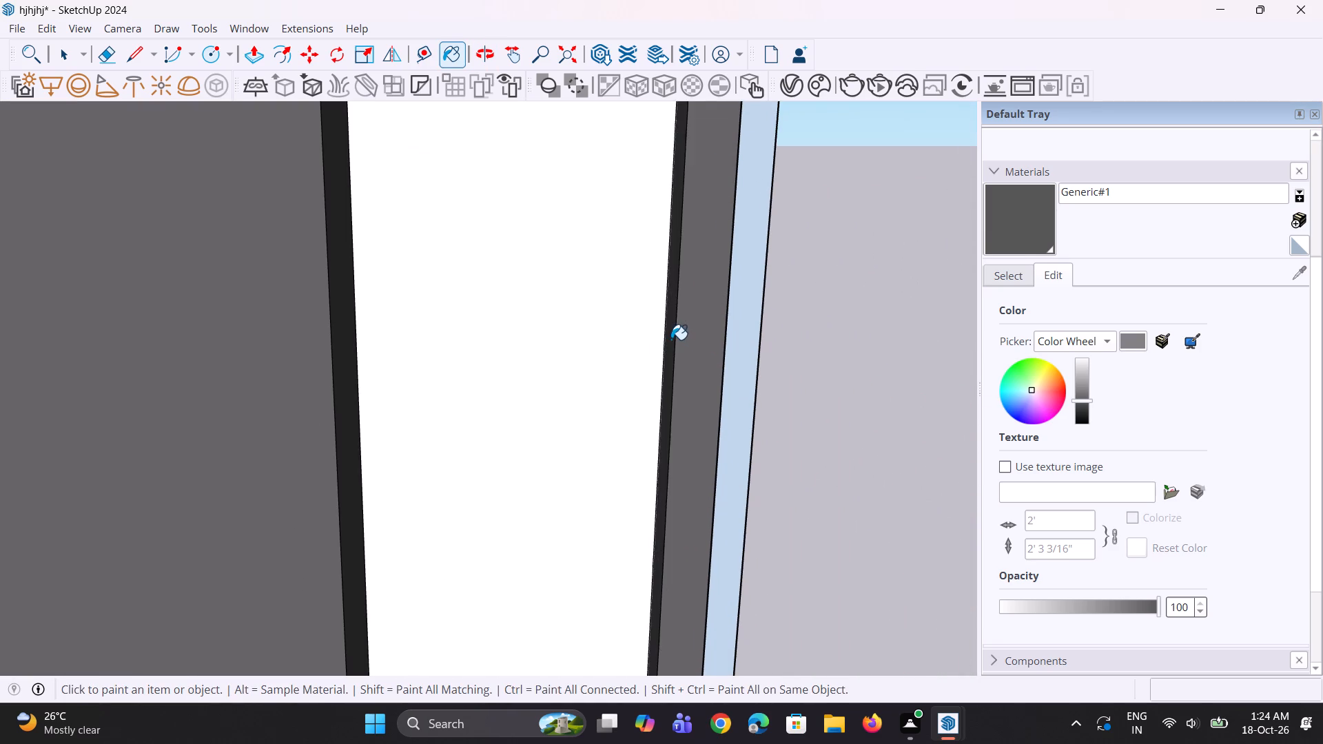
# Widen the dark grey corner strip by pulling its narrow rear face about 3 7/8 inches back along the side wall.
pyautogui.scroll(-4, 653, 340)
pyautogui.moveTo(722, 319); pyautogui.dragTo(546, 302, button='middle')
pyautogui.scroll(-10, 544, 267)
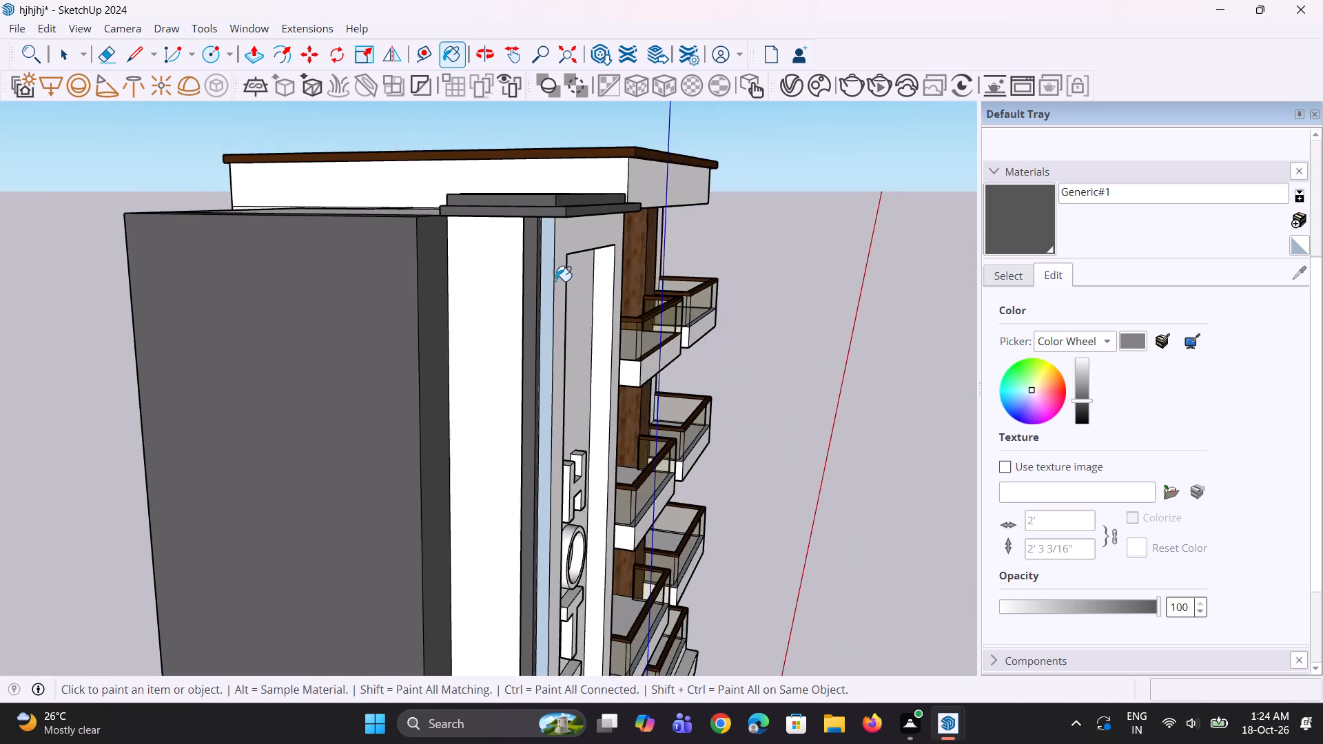
pyautogui.moveTo(574, 319); pyautogui.dragTo(373, 316, button='middle')
pyautogui.scroll(-5, 378, 287)
pyautogui.moveTo(327, 321); pyautogui.dragTo(216, 307, button='middle')
pyautogui.scroll(15, 219, 291)
pyautogui.moveTo(238, 312); pyautogui.dragTo(363, 372, button='middle')
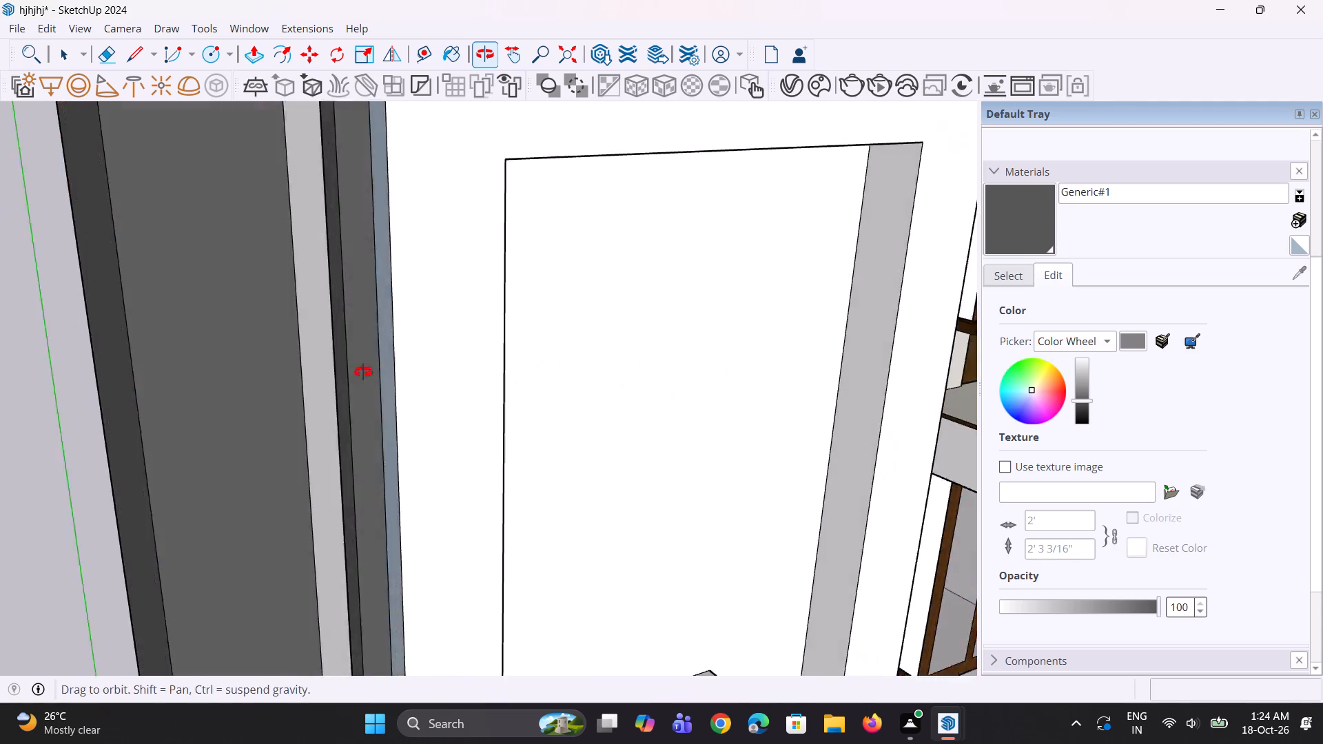
pyautogui.moveTo(363, 372); pyautogui.dragTo(353, 372, button='middle')
pyautogui.press('p')
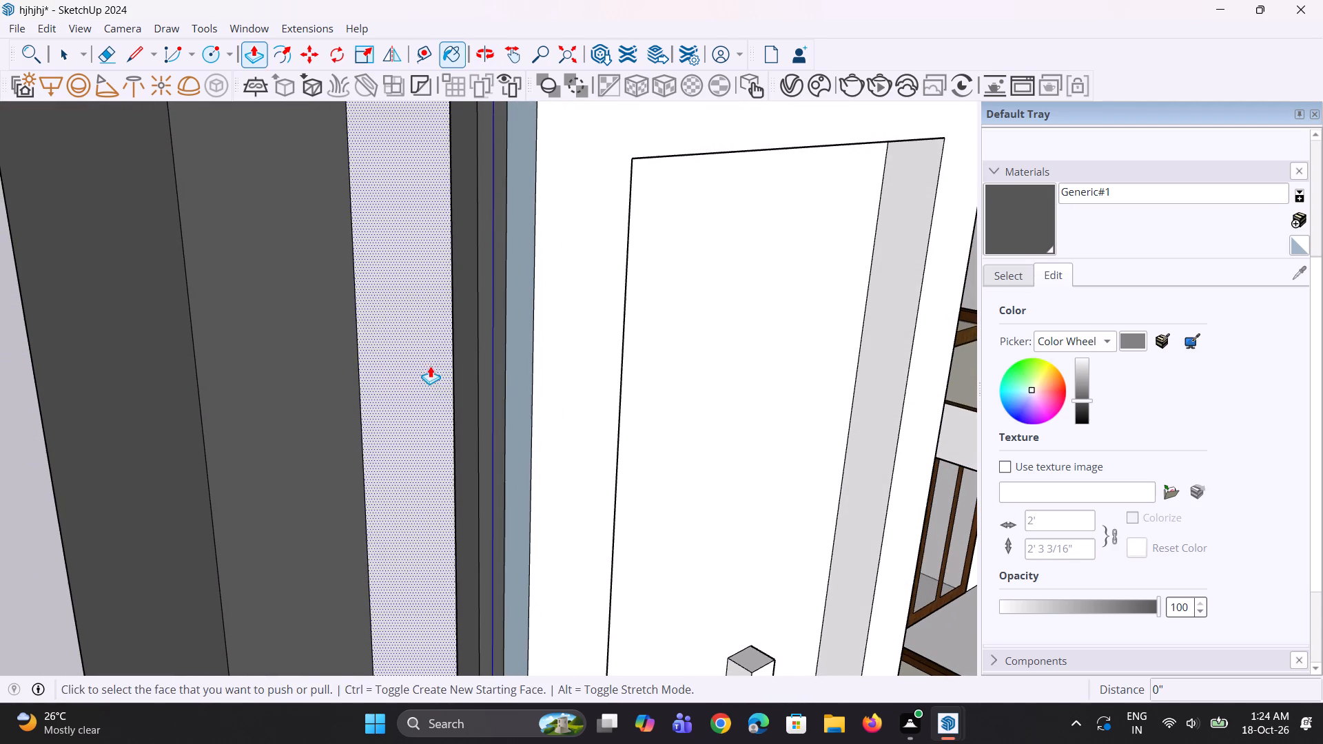
pyautogui.click(471, 385)
pyautogui.click(448, 396)
# Examine the sign tower's corner strip and the whole hotel facade from several angles, down to the ground floor.
pyautogui.moveTo(410, 406); pyautogui.dragTo(371, 396, button='middle')
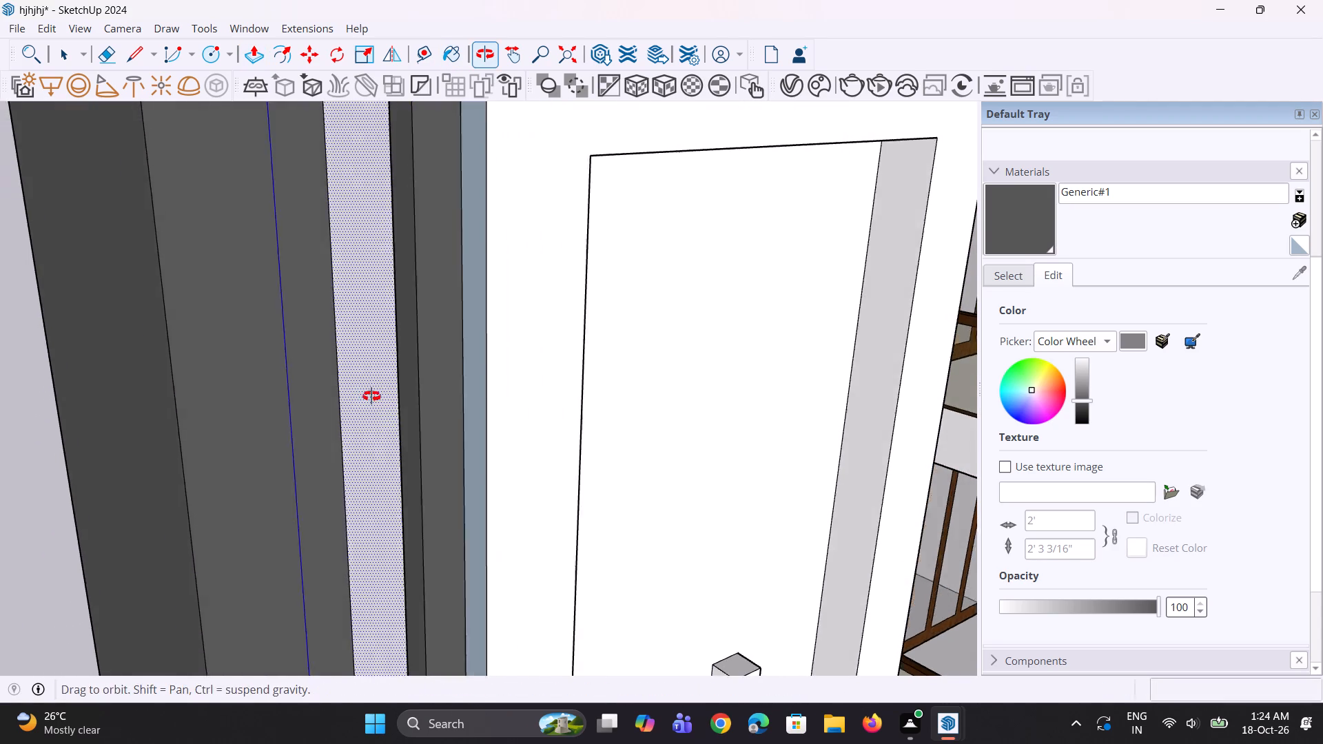
pyautogui.moveTo(371, 396); pyautogui.dragTo(370, 395, button='middle')
pyautogui.scroll(-10, 374, 380)
pyautogui.scroll(1, 398, 411)
pyautogui.moveTo(398, 411); pyautogui.dragTo(363, 358, button='middle')
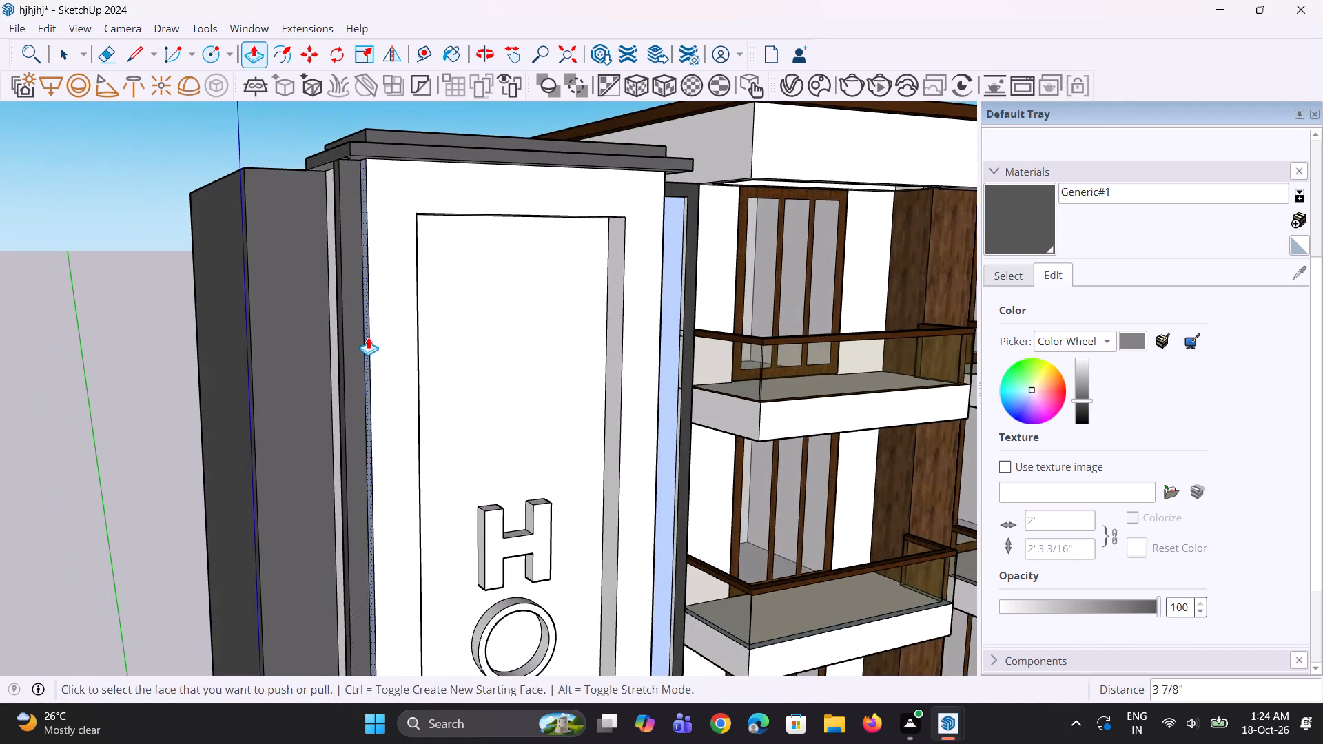
pyautogui.scroll(-5, 368, 332)
pyautogui.moveTo(451, 333); pyautogui.dragTo(437, 301, button='middle')
pyautogui.scroll(-13, 427, 247)
pyautogui.scroll(3, 433, 258)
pyautogui.scroll(2, 547, 295)
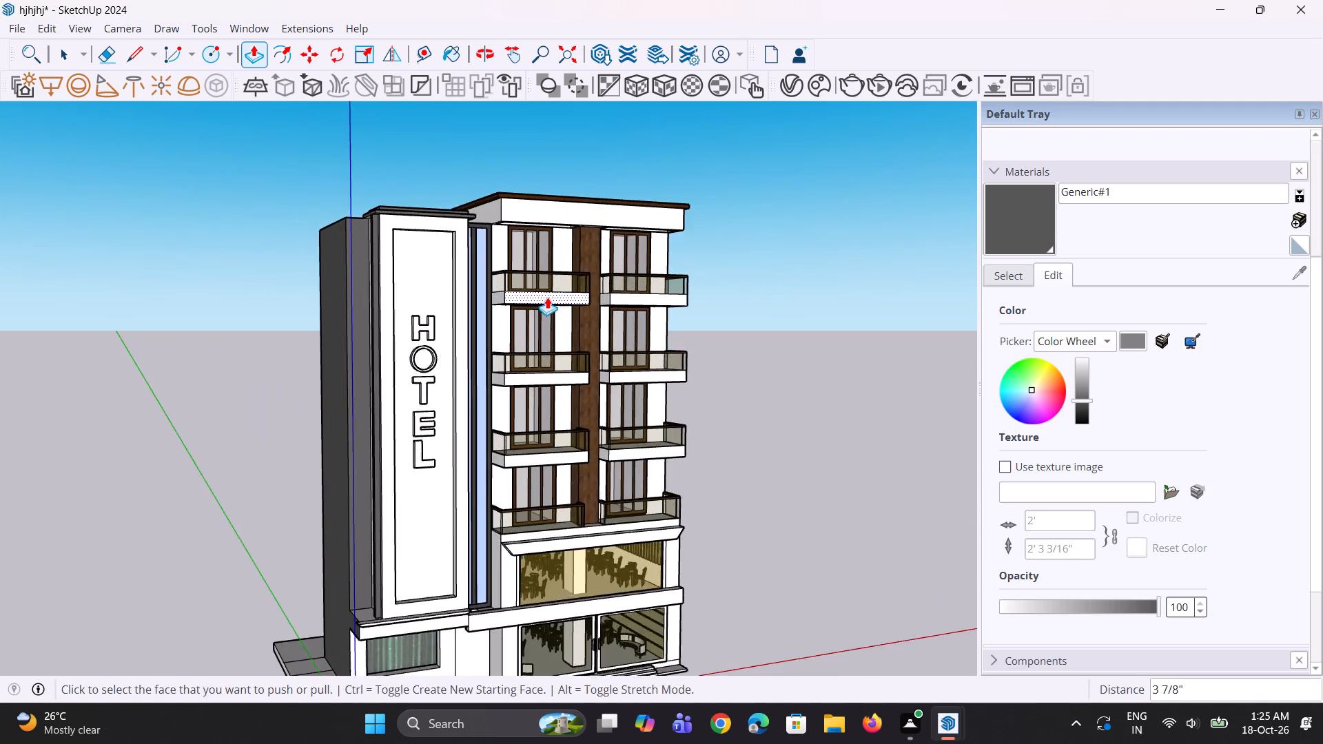
pyautogui.moveTo(547, 297); pyautogui.dragTo(472, 307, button='middle')
pyautogui.scroll(-2, 454, 278)
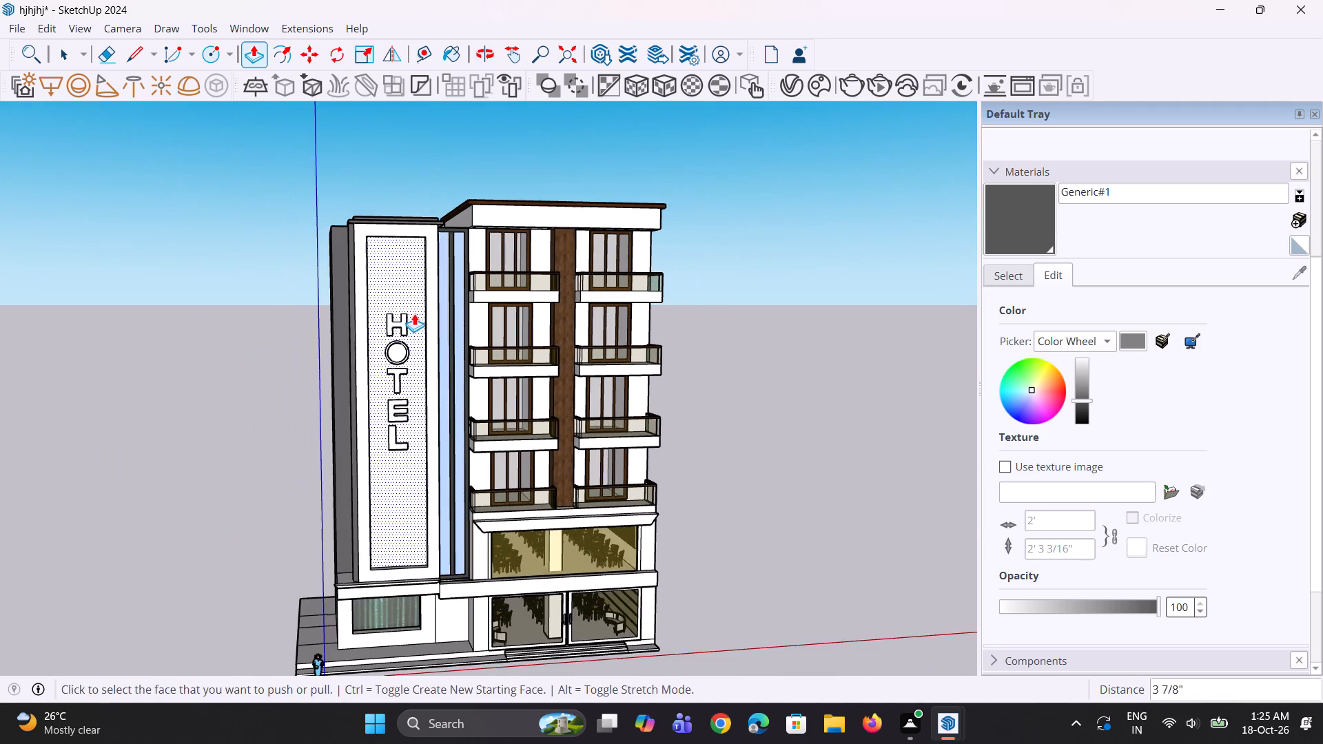
pyautogui.scroll(5, 414, 313)
pyautogui.moveTo(406, 318); pyautogui.dragTo(420, 316, button='middle')
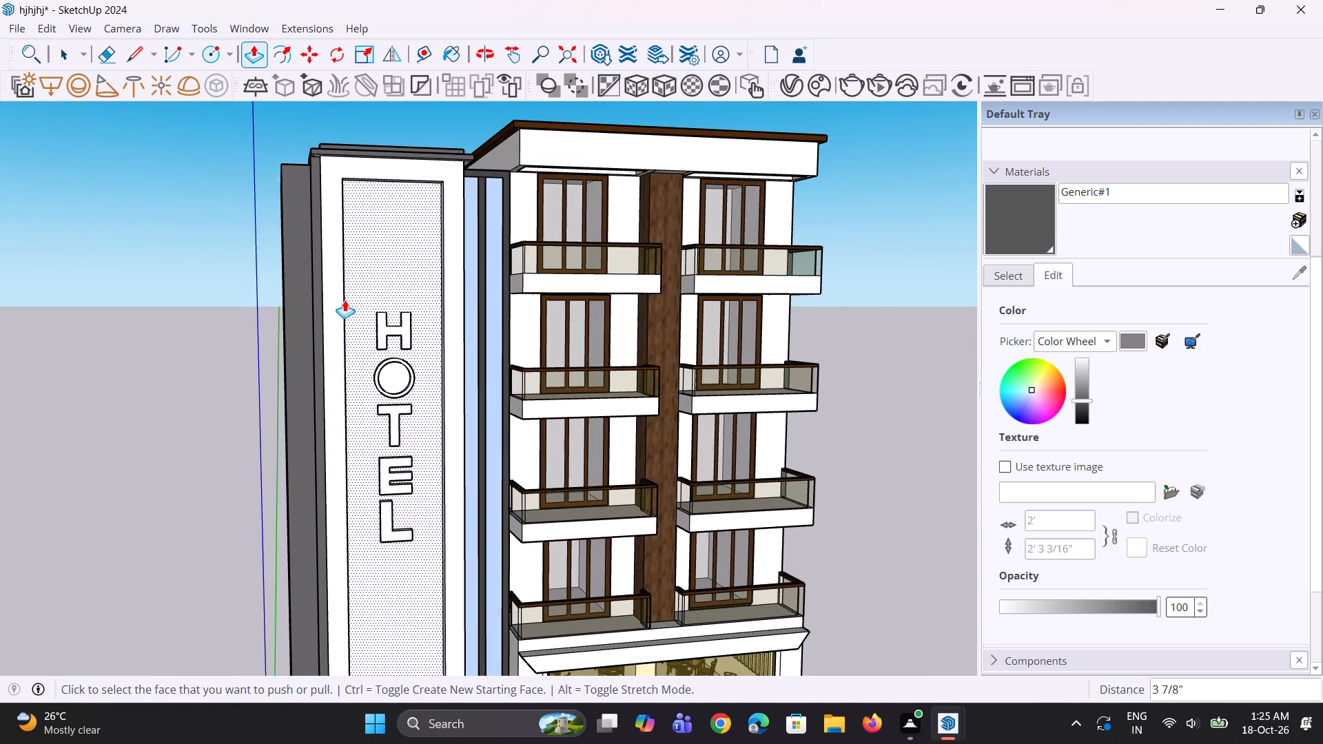
pyautogui.scroll(3, 345, 300)
pyautogui.moveTo(345, 300); pyautogui.dragTo(517, 303, button='middle')
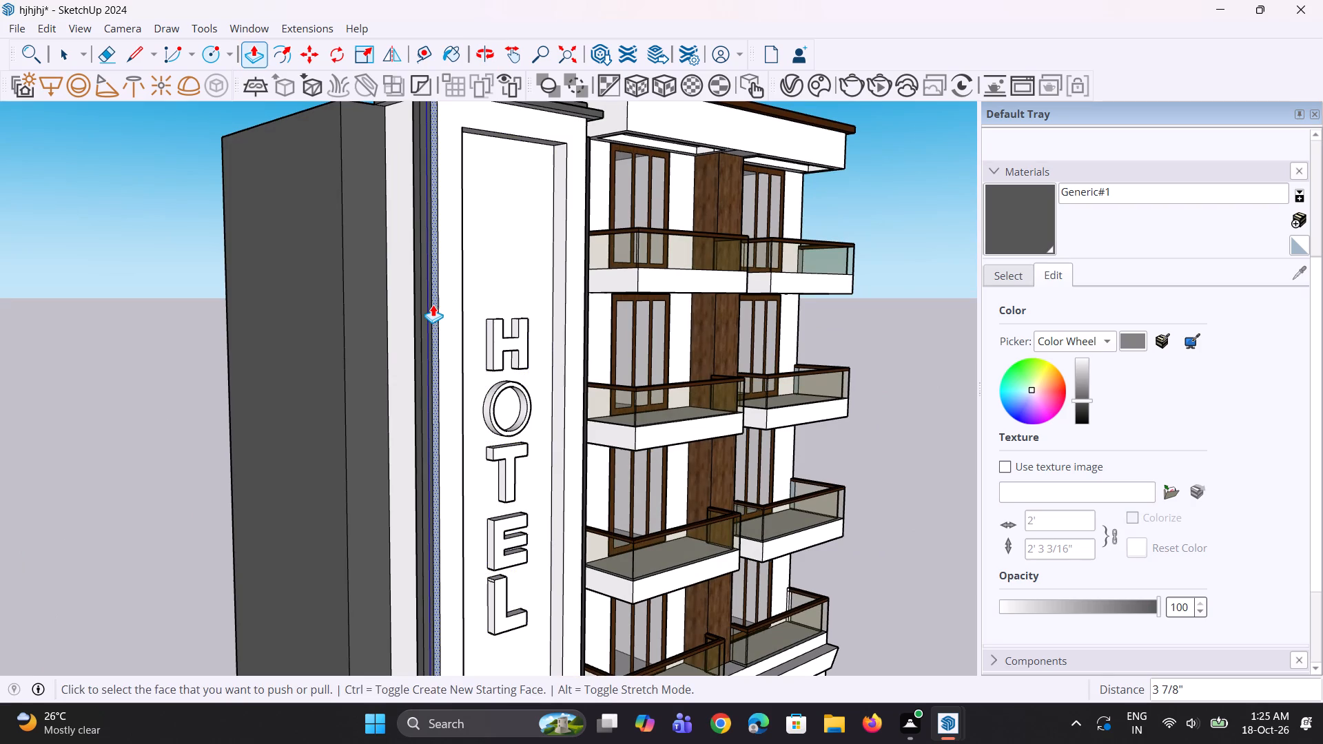
pyautogui.scroll(-9, 429, 304)
pyautogui.moveTo(428, 392); pyautogui.dragTo(393, 320, button='middle')
pyautogui.scroll(7, 393, 489)
pyautogui.moveTo(452, 558); pyautogui.dragTo(458, 346, button='middle')
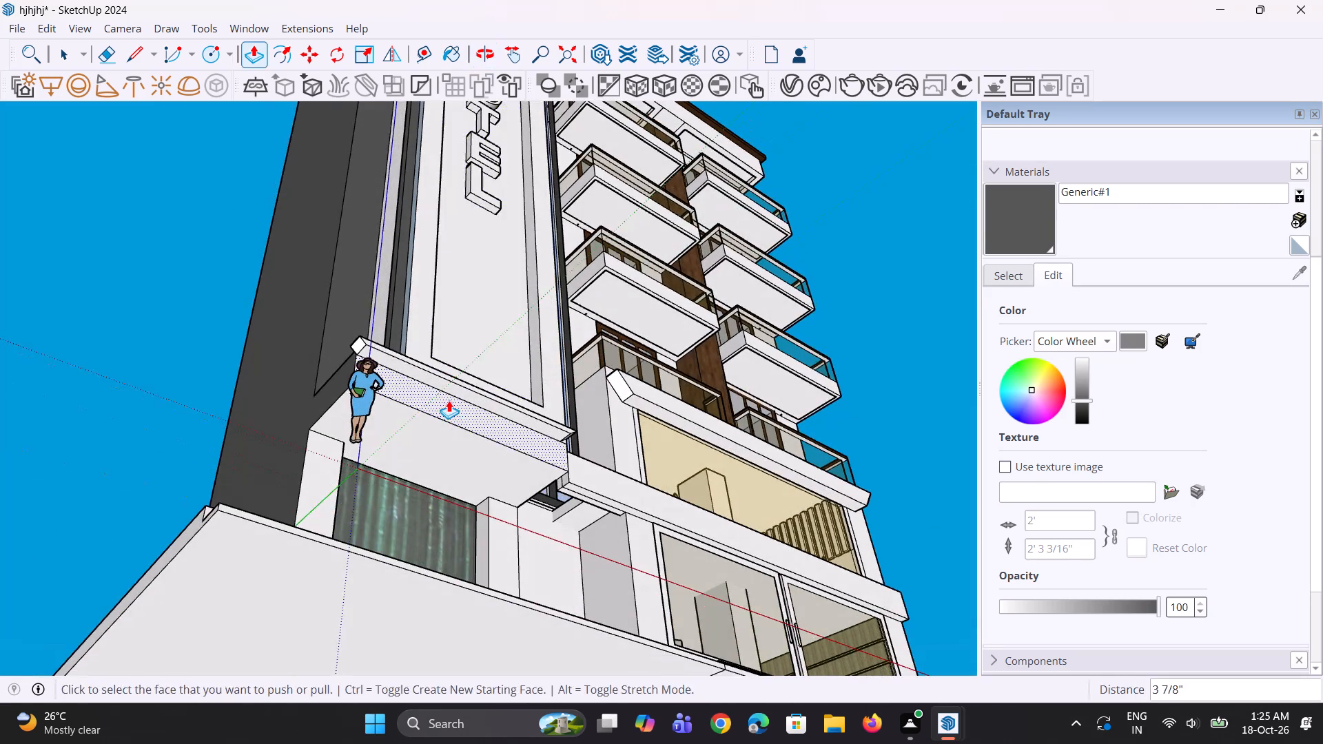
pyautogui.scroll(-9, 425, 379)
pyautogui.moveTo(509, 349); pyautogui.dragTo(411, 531, button='middle')
pyautogui.scroll(-1, 411, 531)
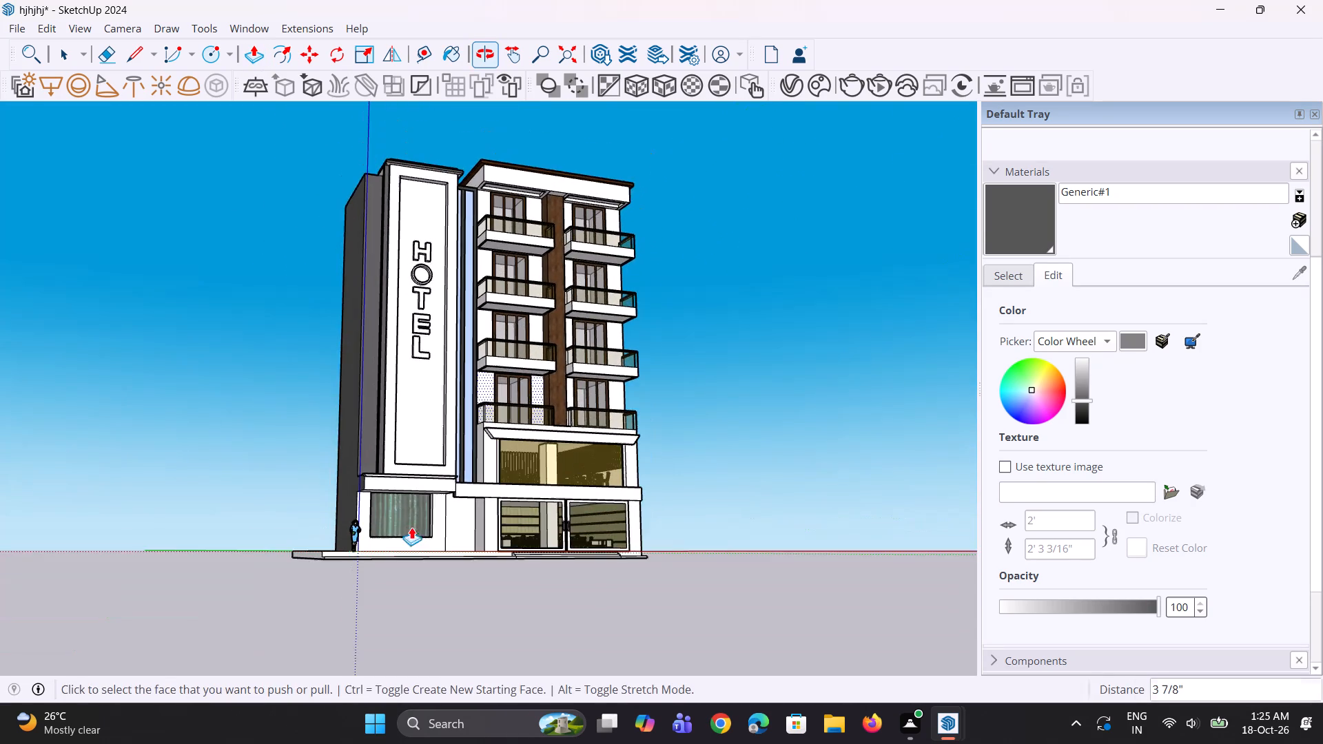
pyautogui.scroll(3, 500, 375)
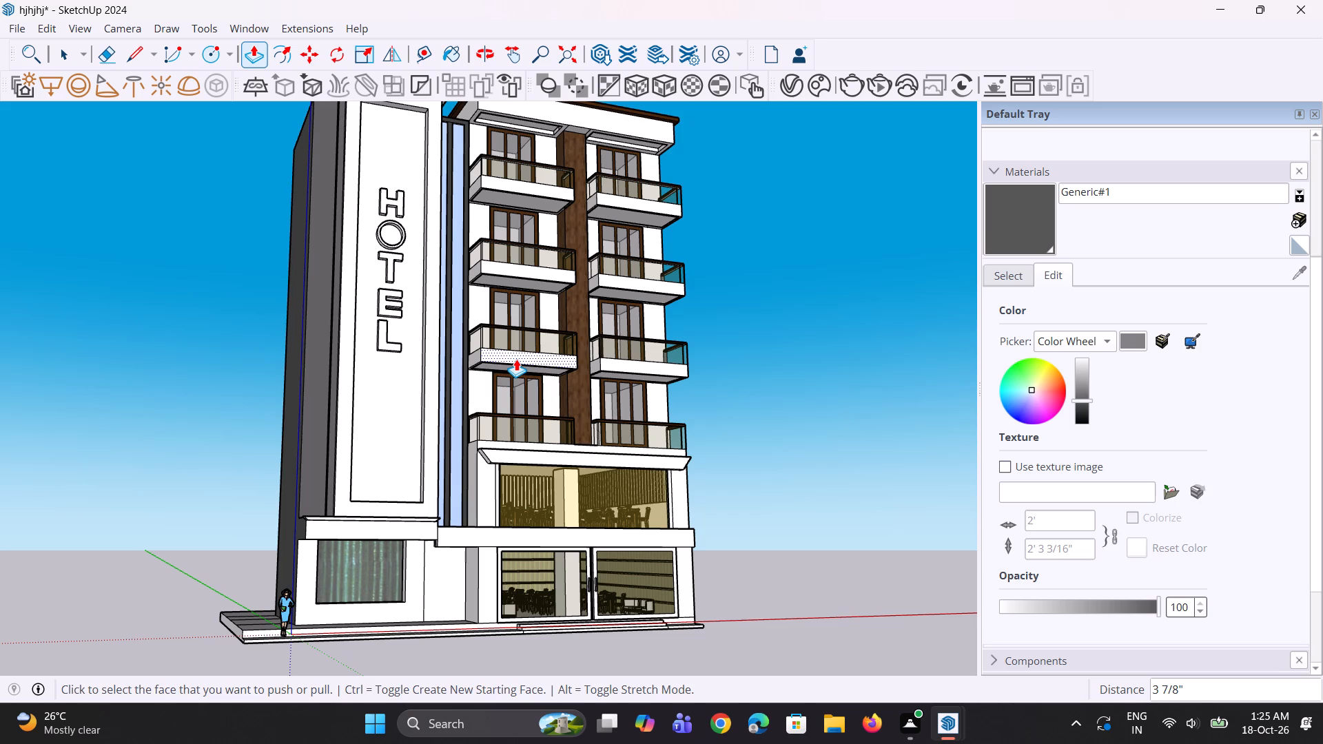
pyautogui.scroll(3, 404, 473)
pyautogui.scroll(2, 348, 529)
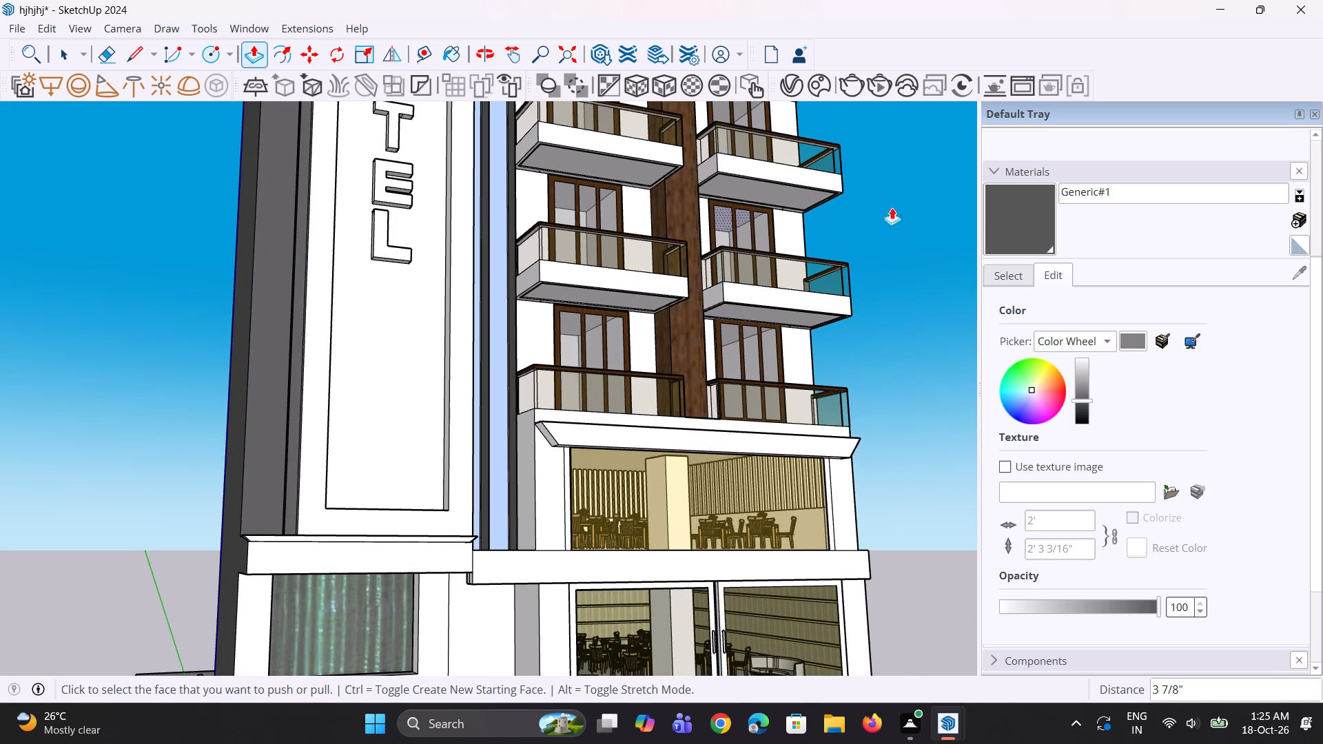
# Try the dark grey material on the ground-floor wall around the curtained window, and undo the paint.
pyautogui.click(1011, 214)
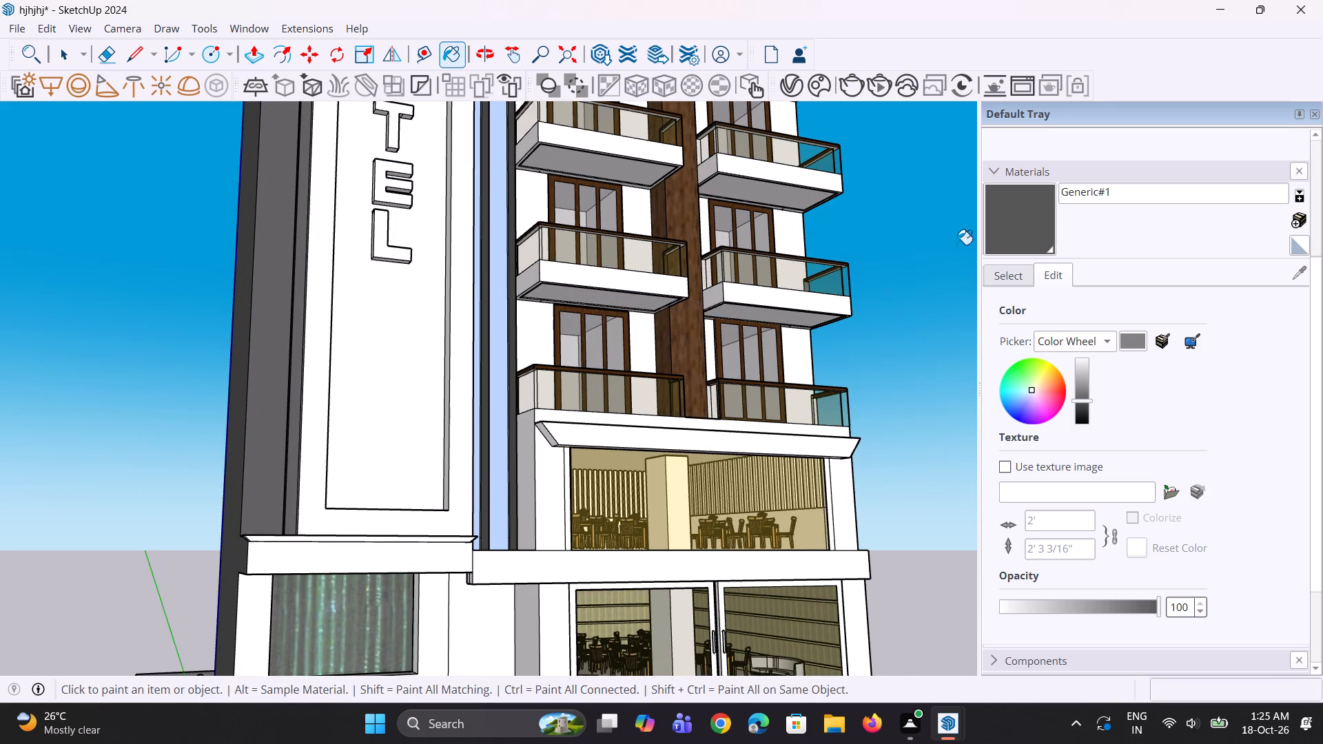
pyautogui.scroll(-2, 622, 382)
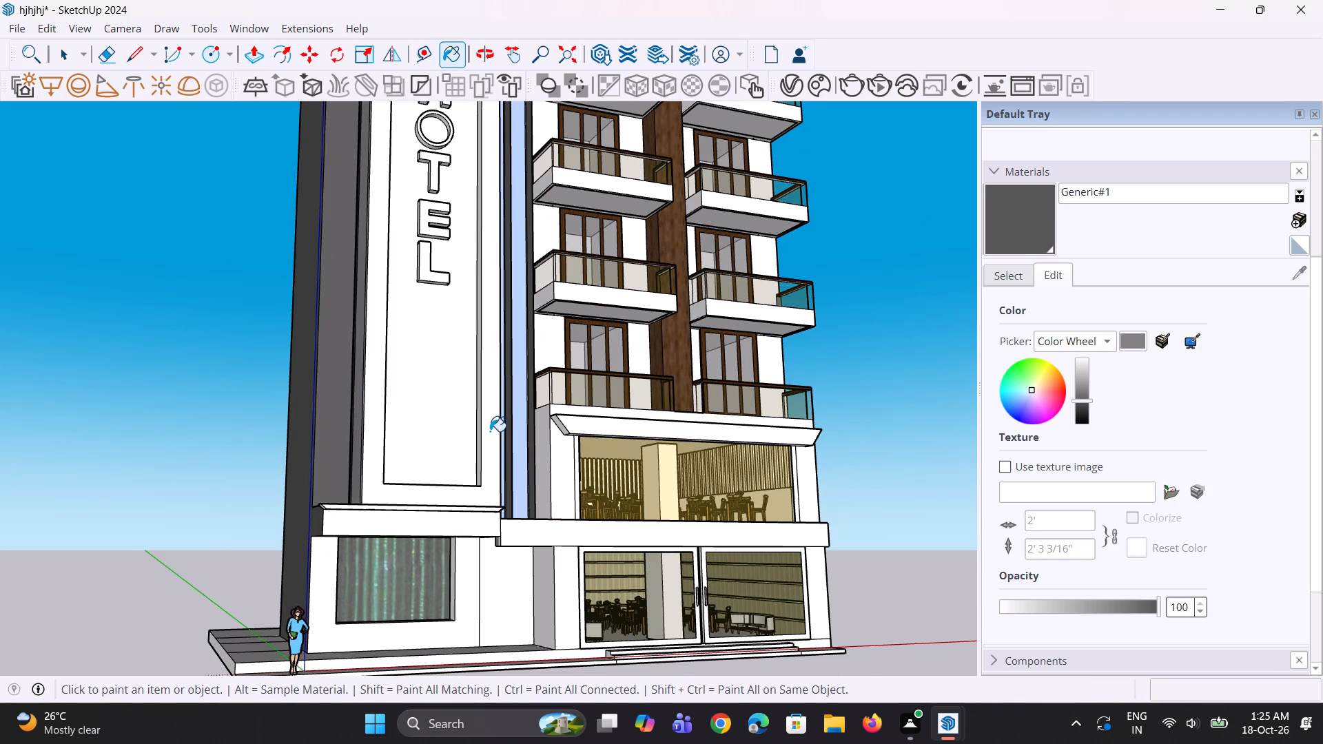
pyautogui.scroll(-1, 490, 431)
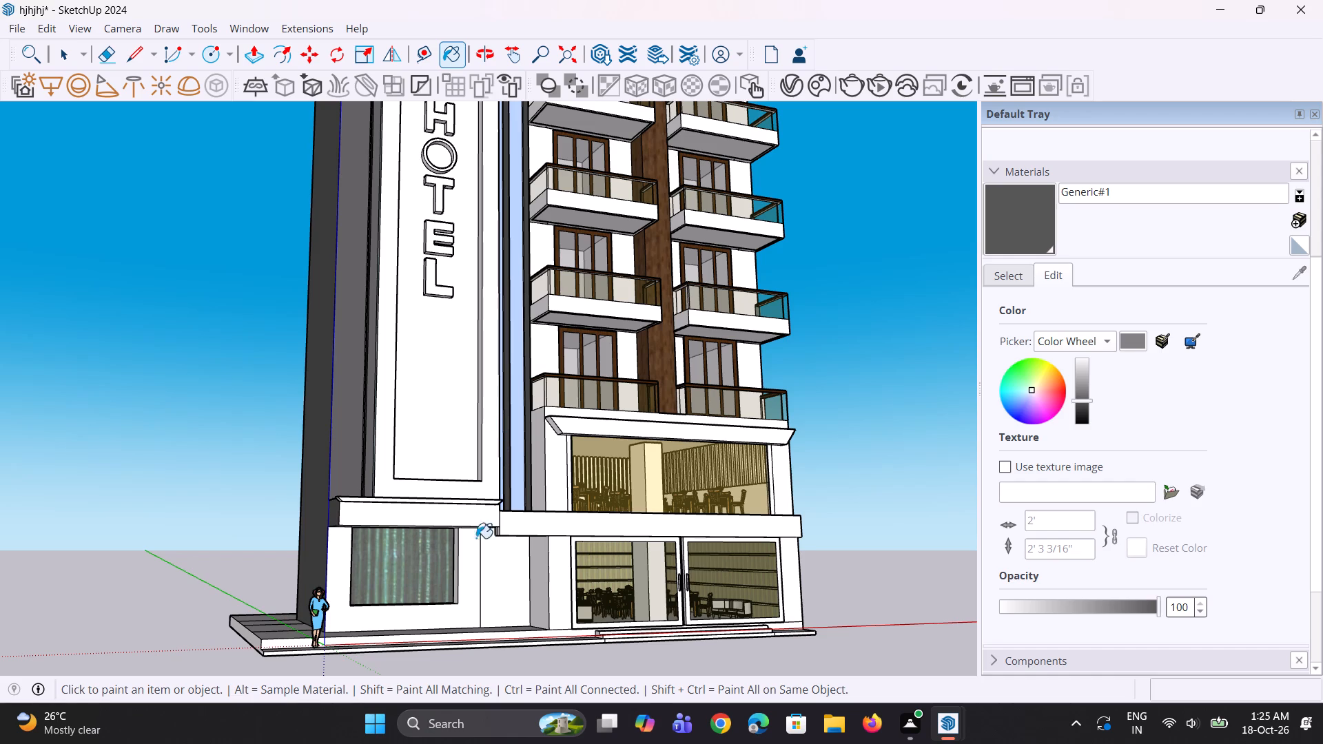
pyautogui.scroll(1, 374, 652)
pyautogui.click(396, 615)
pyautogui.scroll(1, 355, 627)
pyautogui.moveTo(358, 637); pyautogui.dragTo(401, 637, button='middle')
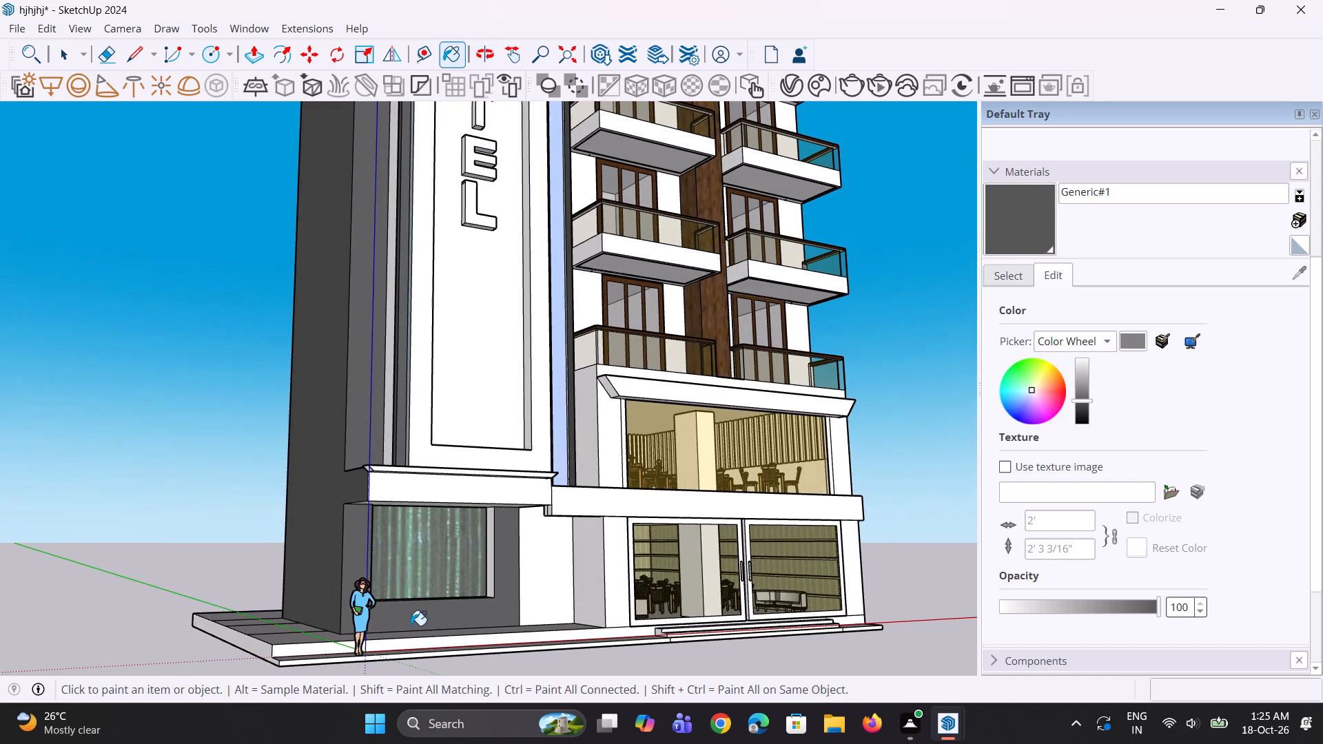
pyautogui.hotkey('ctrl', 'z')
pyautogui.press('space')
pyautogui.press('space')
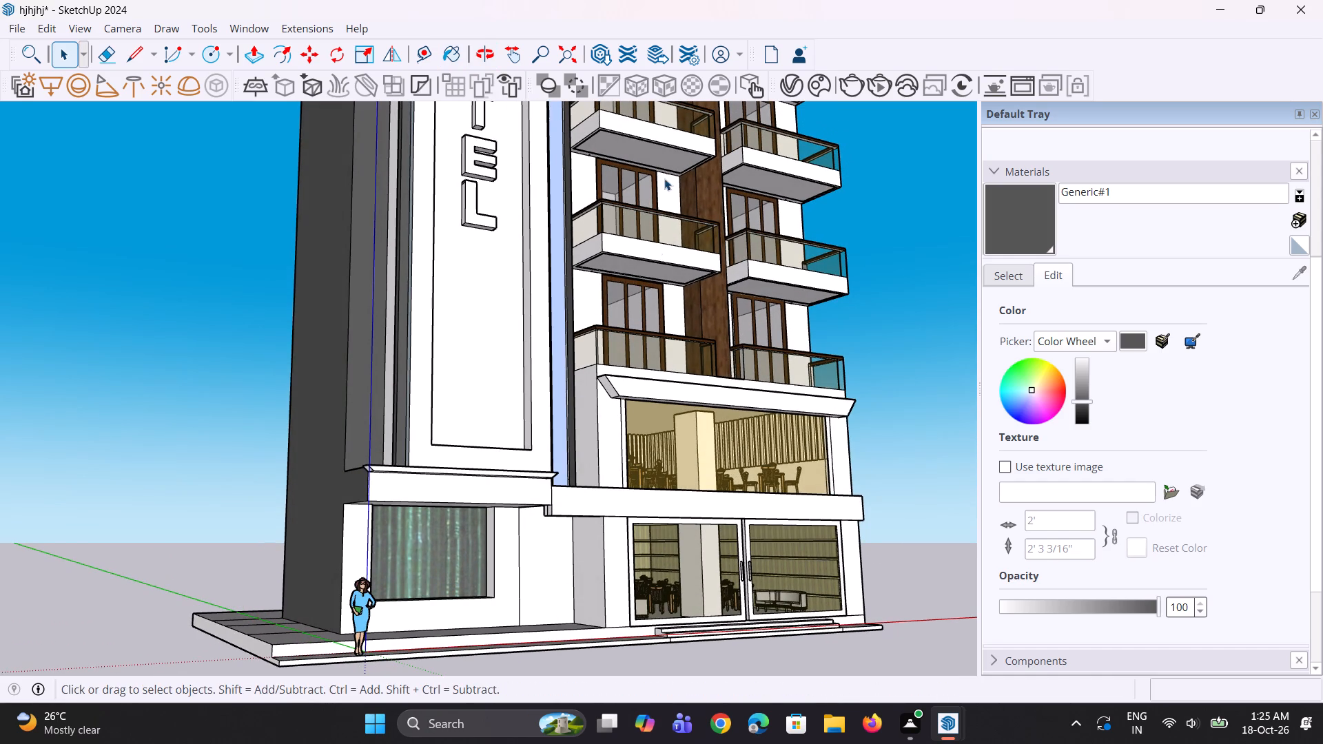
# Create a generic V-Ray material with a dark olive diffuse colour of R 0.359, G 0.353, B 0.266.
pyautogui.click(801, 85)
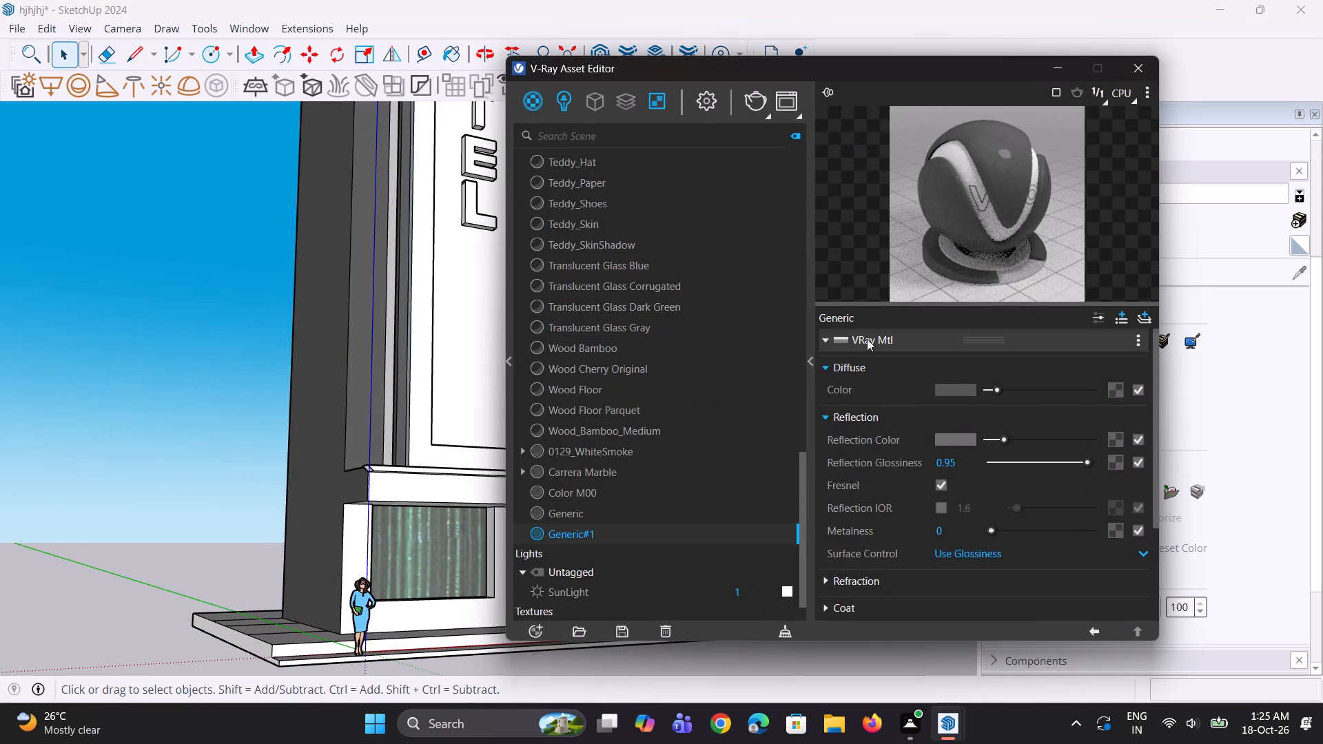
pyautogui.rightClick(526, 103)
pyautogui.click(551, 136)
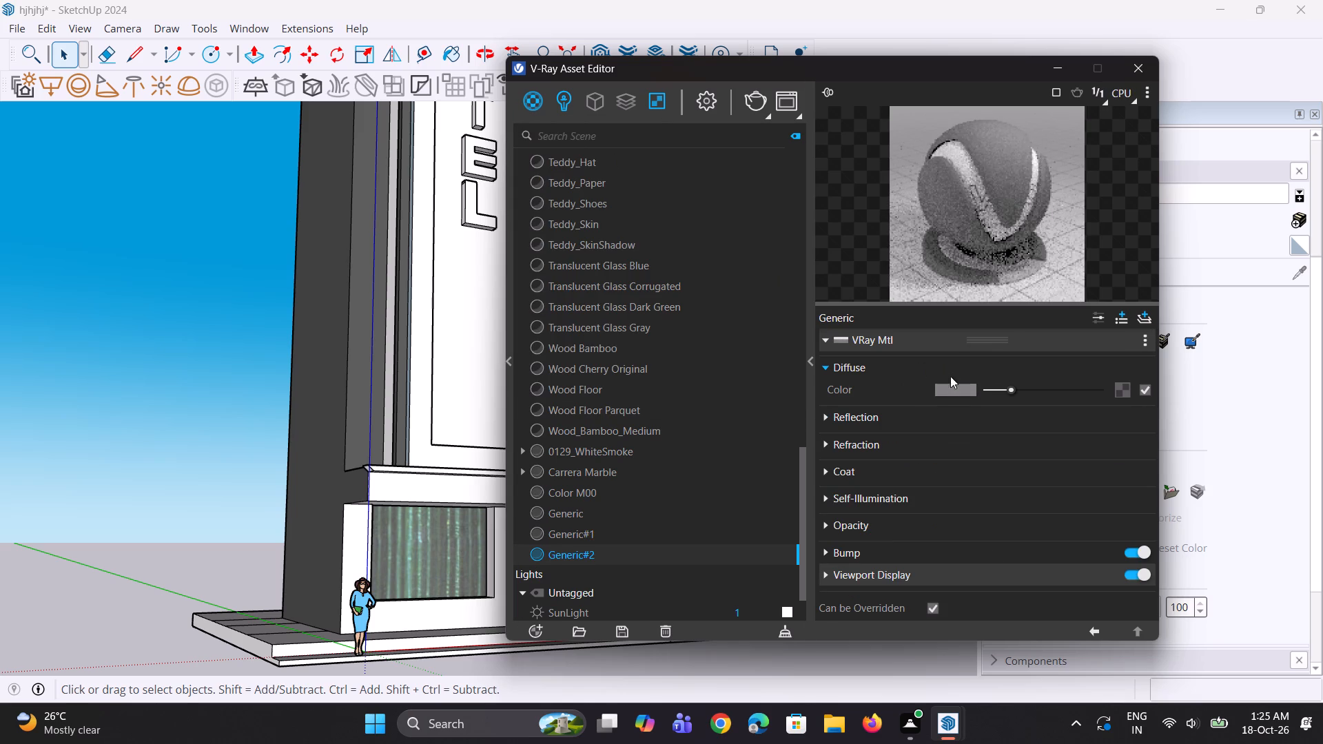
pyautogui.click(950, 389)
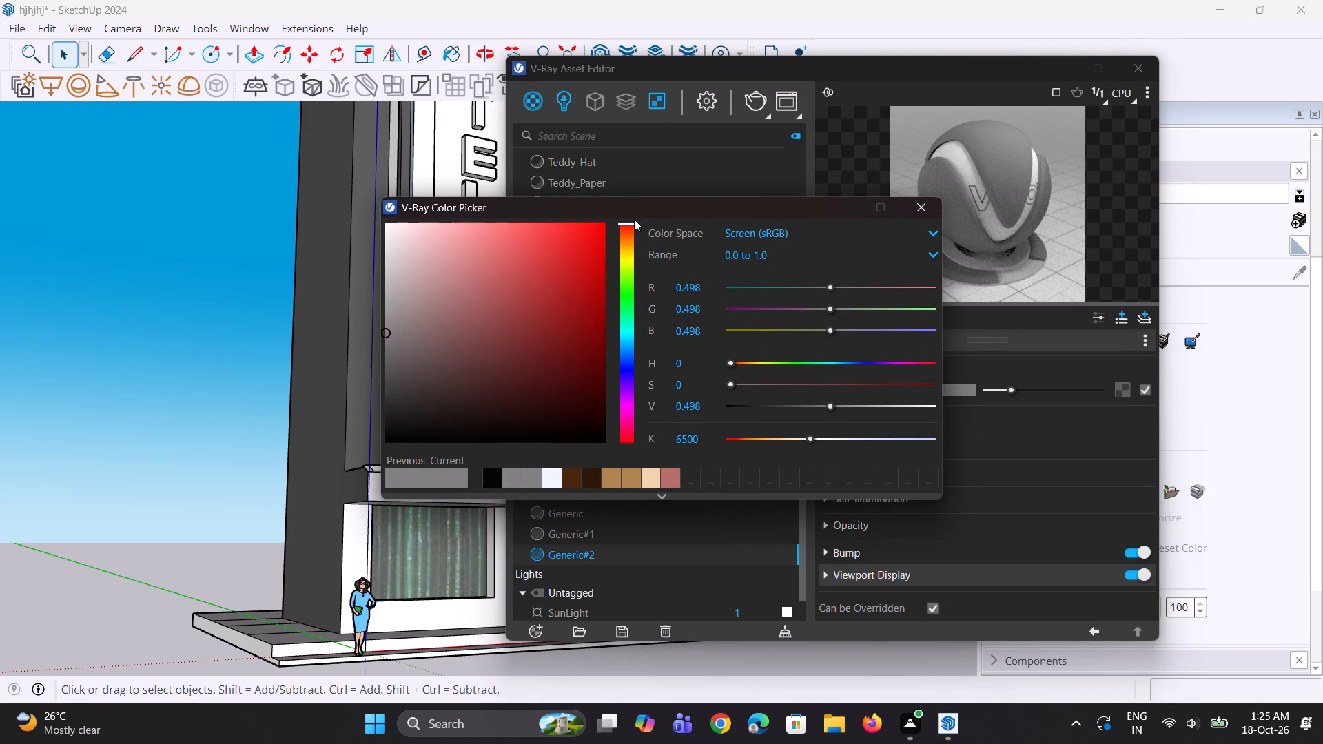
pyautogui.moveTo(629, 220); pyautogui.dragTo(632, 253)
pyautogui.moveTo(627, 225); pyautogui.dragTo(632, 249)
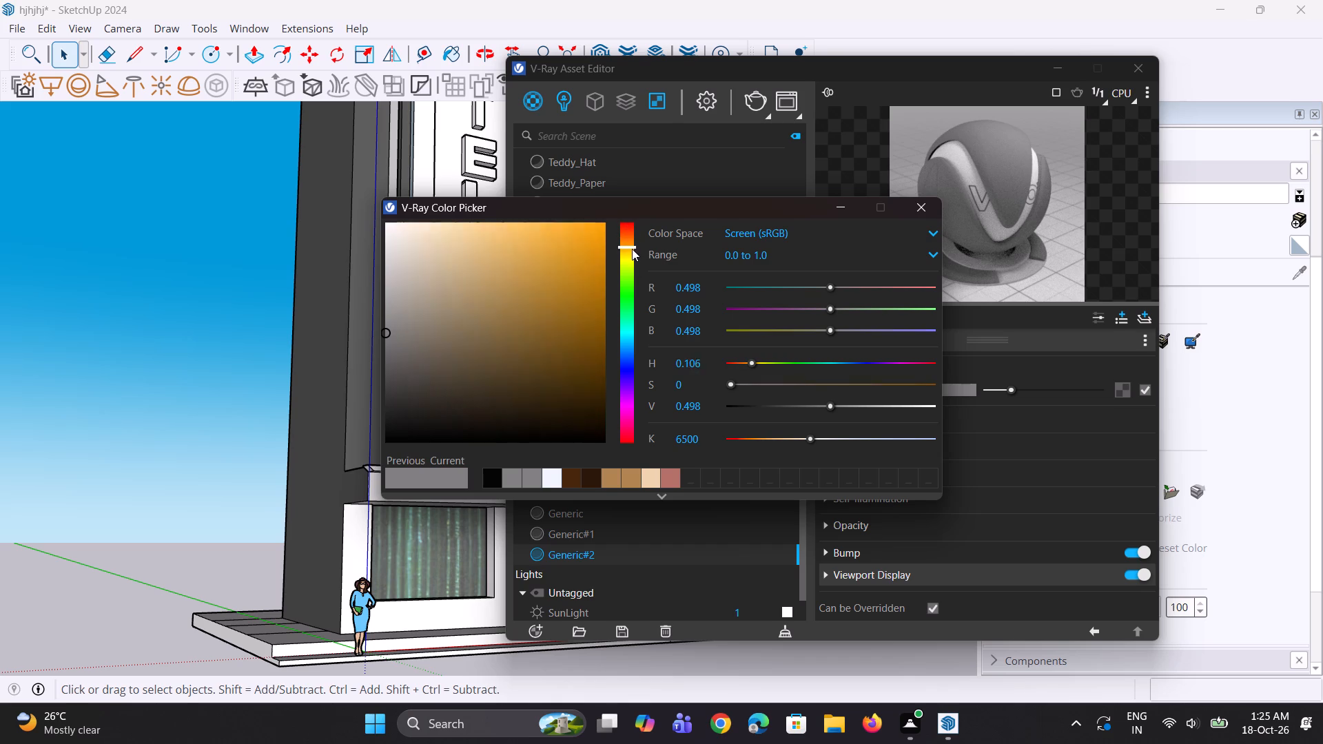
pyautogui.moveTo(632, 249); pyautogui.dragTo(632, 258)
pyautogui.moveTo(410, 401); pyautogui.dragTo(416, 390)
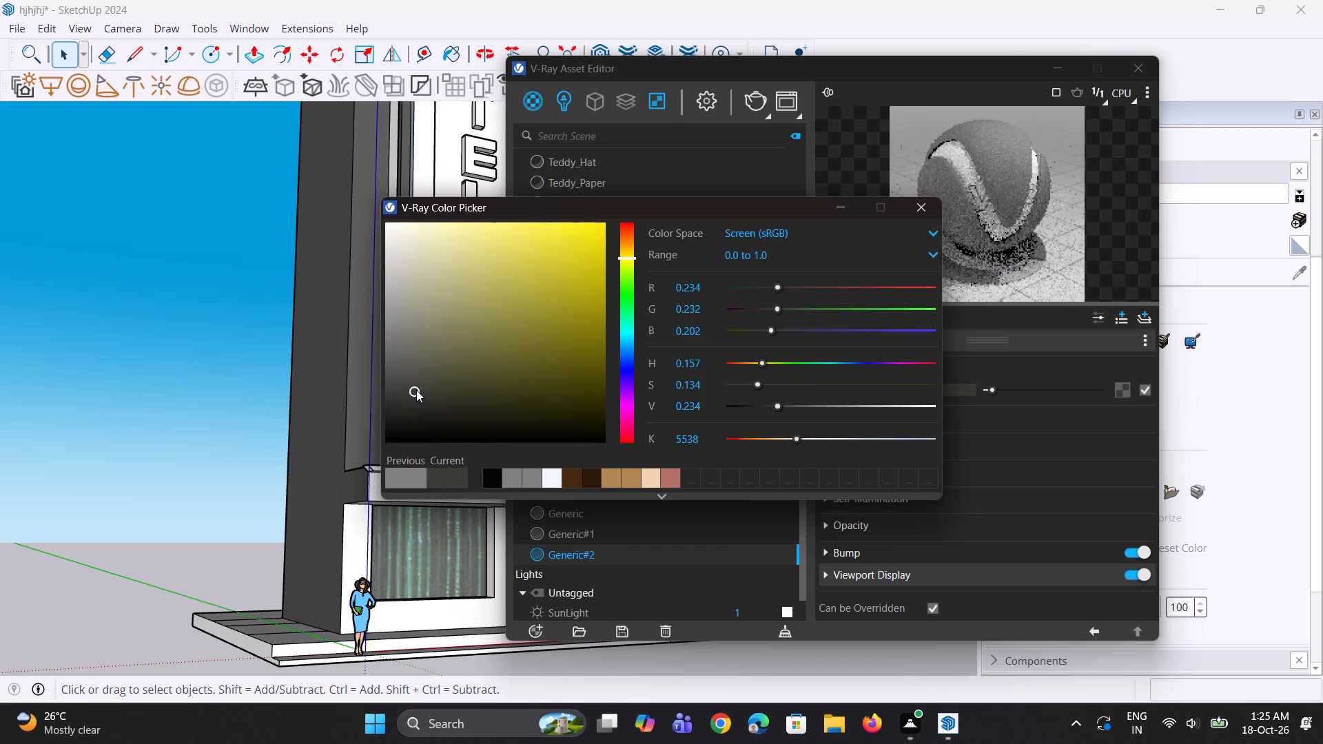
pyautogui.moveTo(416, 390); pyautogui.dragTo(421, 386)
pyautogui.moveTo(424, 382); pyautogui.dragTo(436, 381)
pyautogui.moveTo(435, 378); pyautogui.dragTo(442, 364)
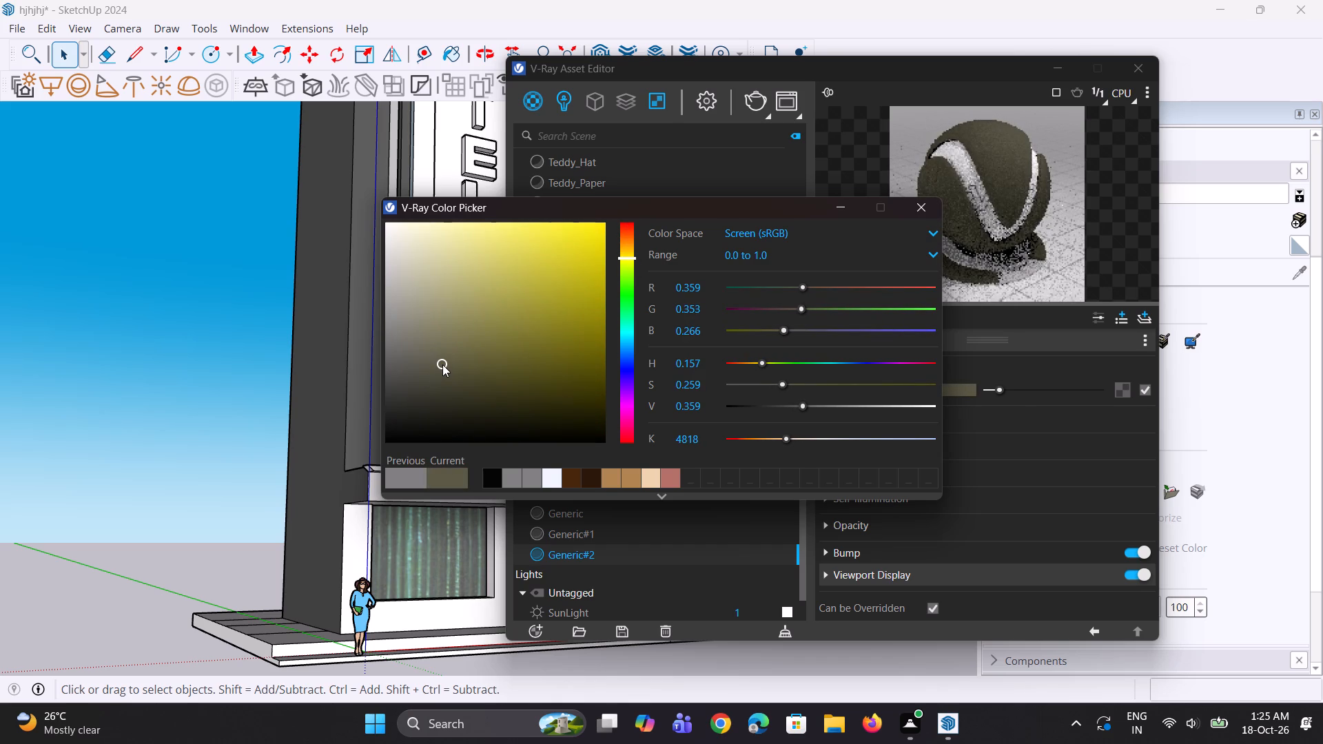
pyautogui.click(843, 208)
# Give the olive material a dark grey reflection colour, reflection glossiness 0.95 and a reflection IOR of 3.58.
pyautogui.click(890, 416)
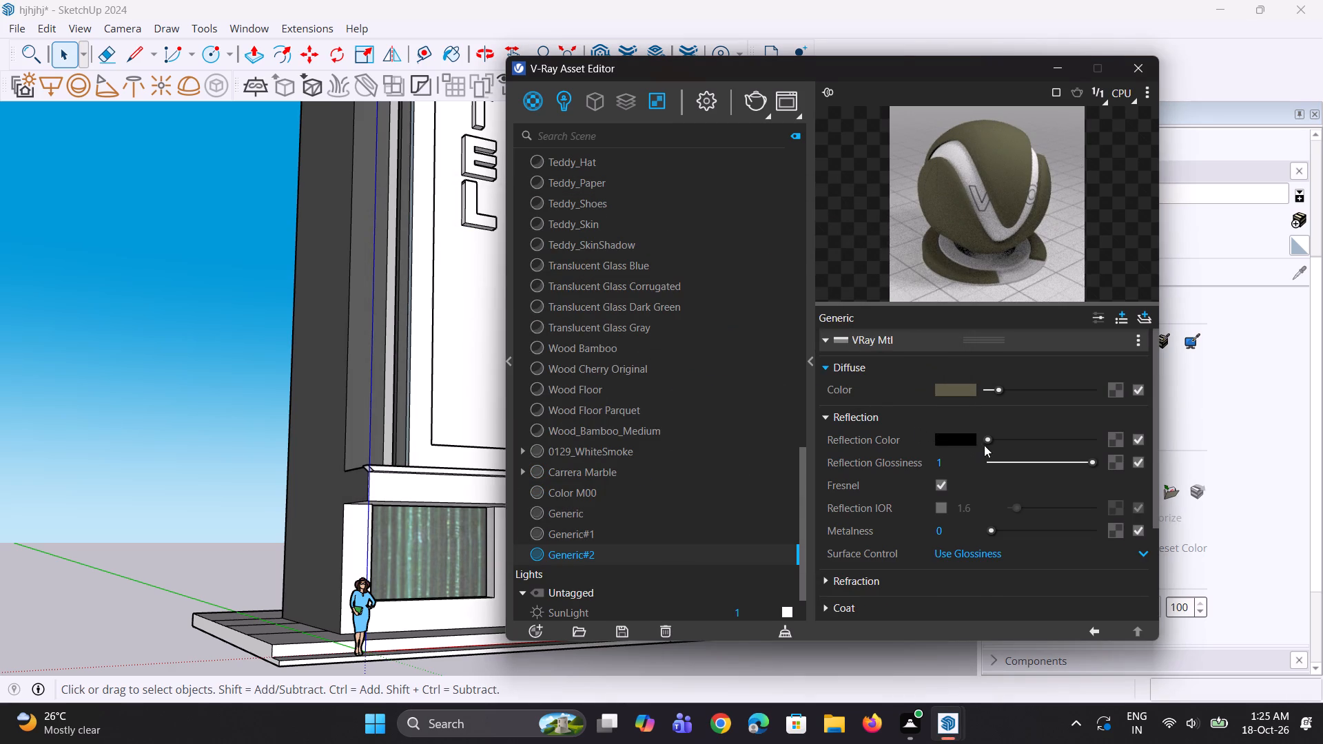
pyautogui.moveTo(990, 443); pyautogui.dragTo(1000, 444)
pyautogui.moveTo(963, 465); pyautogui.dragTo(859, 460)
pyautogui.write('0.95')
pyautogui.press('Return')
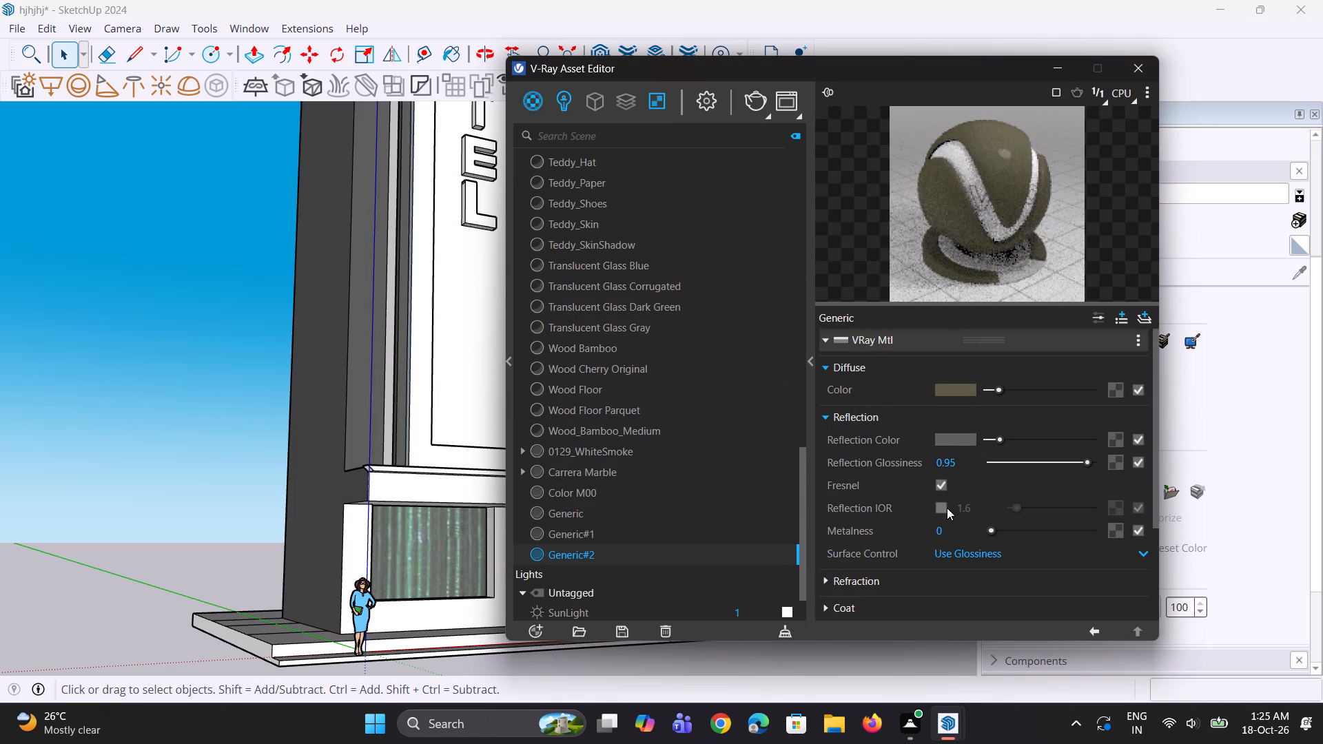
pyautogui.click(941, 504)
pyautogui.moveTo(1016, 507); pyautogui.dragTo(1023, 506)
pyautogui.tripleClick(999, 220)
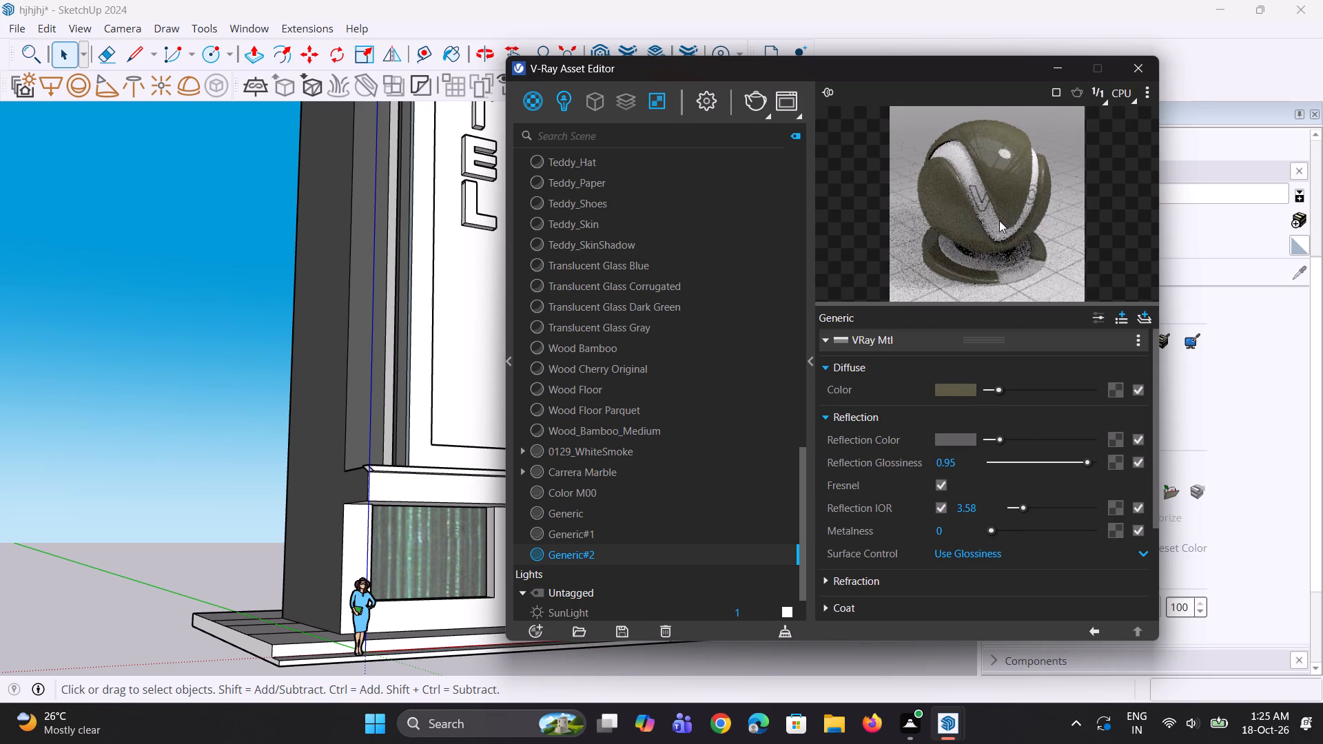
pyautogui.click(1060, 67)
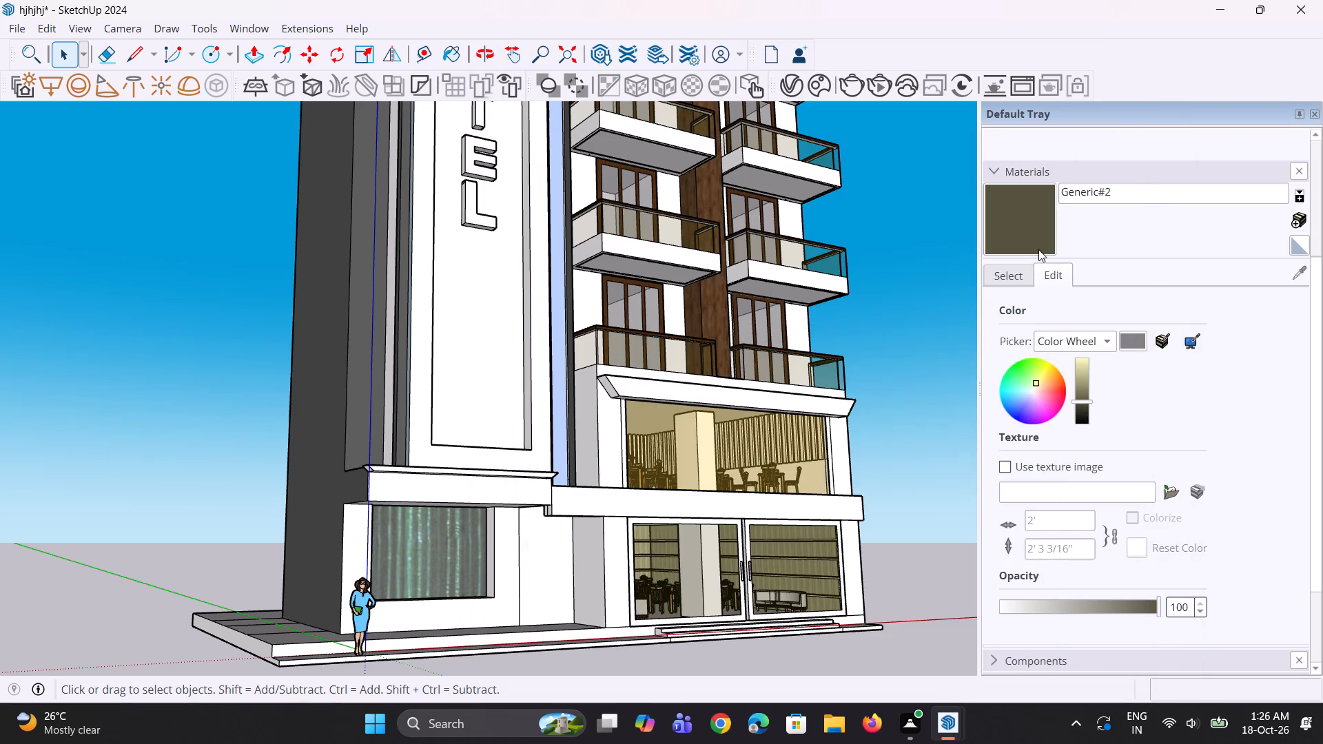
# Paint the ground-floor wall around the curtained window below the sign tower with the olive material.
pyautogui.moveTo(1034, 224); pyautogui.dragTo(1023, 233)
pyautogui.scroll(2, 547, 610)
pyautogui.click(506, 607)
pyautogui.scroll(-3, 489, 561)
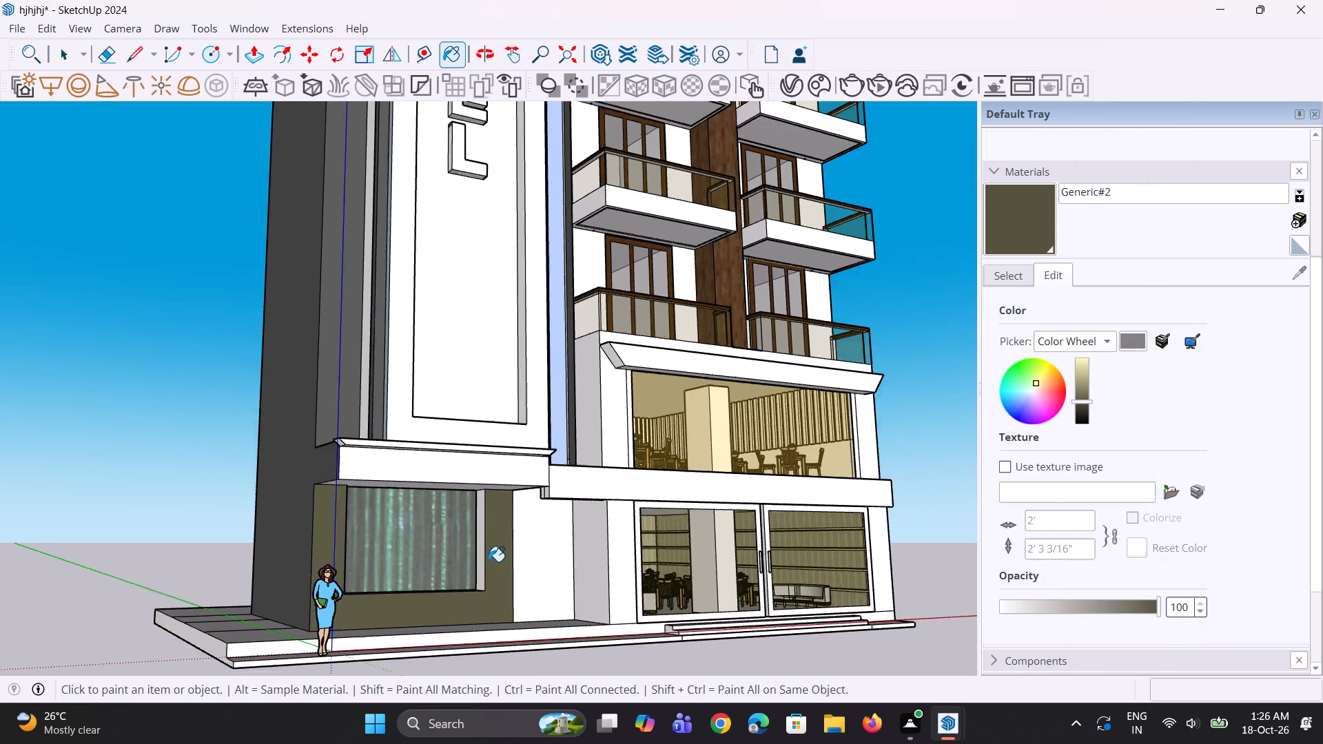
# Paint the two side reveals and the sill of the curtained ground-floor window with the olive material Generic#2.
pyautogui.scroll(-2, 489, 561)
pyautogui.moveTo(473, 573); pyautogui.dragTo(435, 601, button='middle')
pyautogui.scroll(10, 447, 582)
pyautogui.click(484, 565)
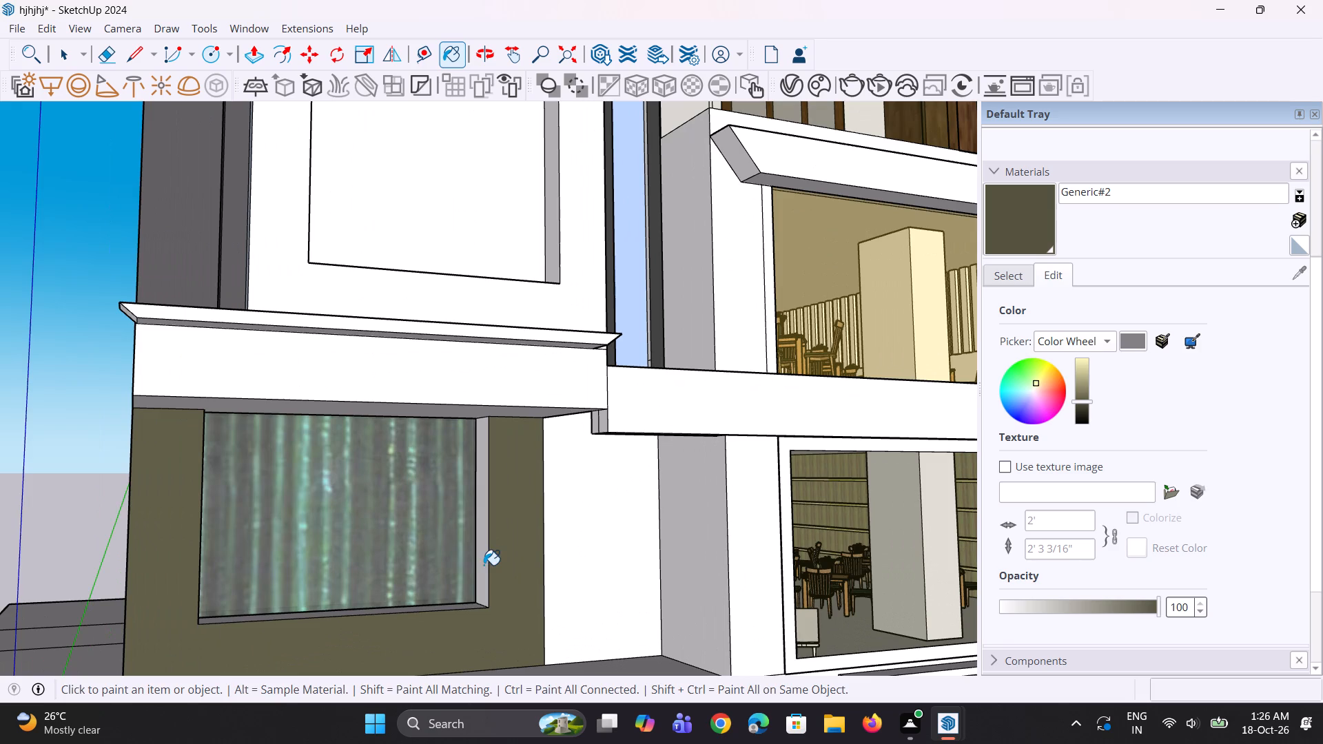
pyautogui.moveTo(466, 609); pyautogui.dragTo(449, 634, button='middle')
pyautogui.click(447, 626)
pyautogui.scroll(-5, 457, 602)
pyautogui.moveTo(447, 596); pyautogui.dragTo(325, 612, button='middle')
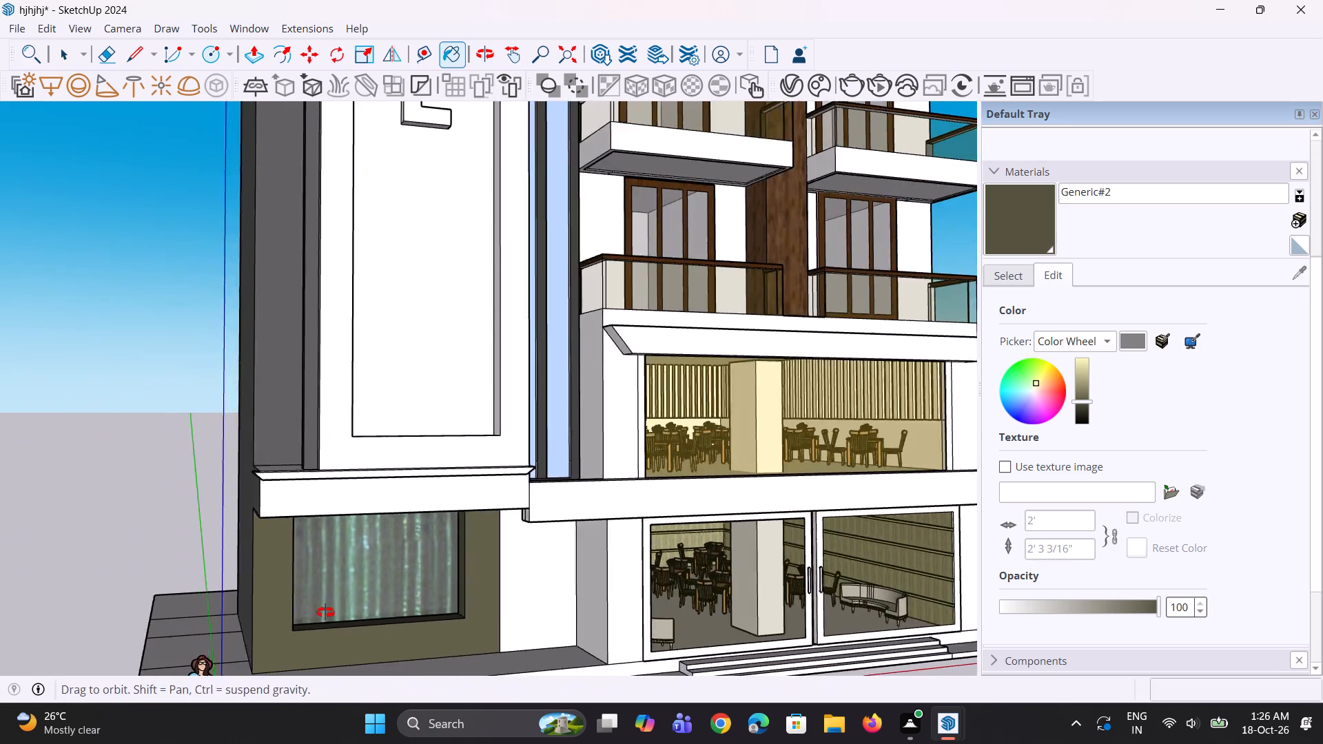
pyautogui.moveTo(325, 612); pyautogui.dragTo(268, 610, button='middle')
pyautogui.scroll(3, 274, 582)
pyautogui.click(212, 582)
pyautogui.scroll(-2, 371, 579)
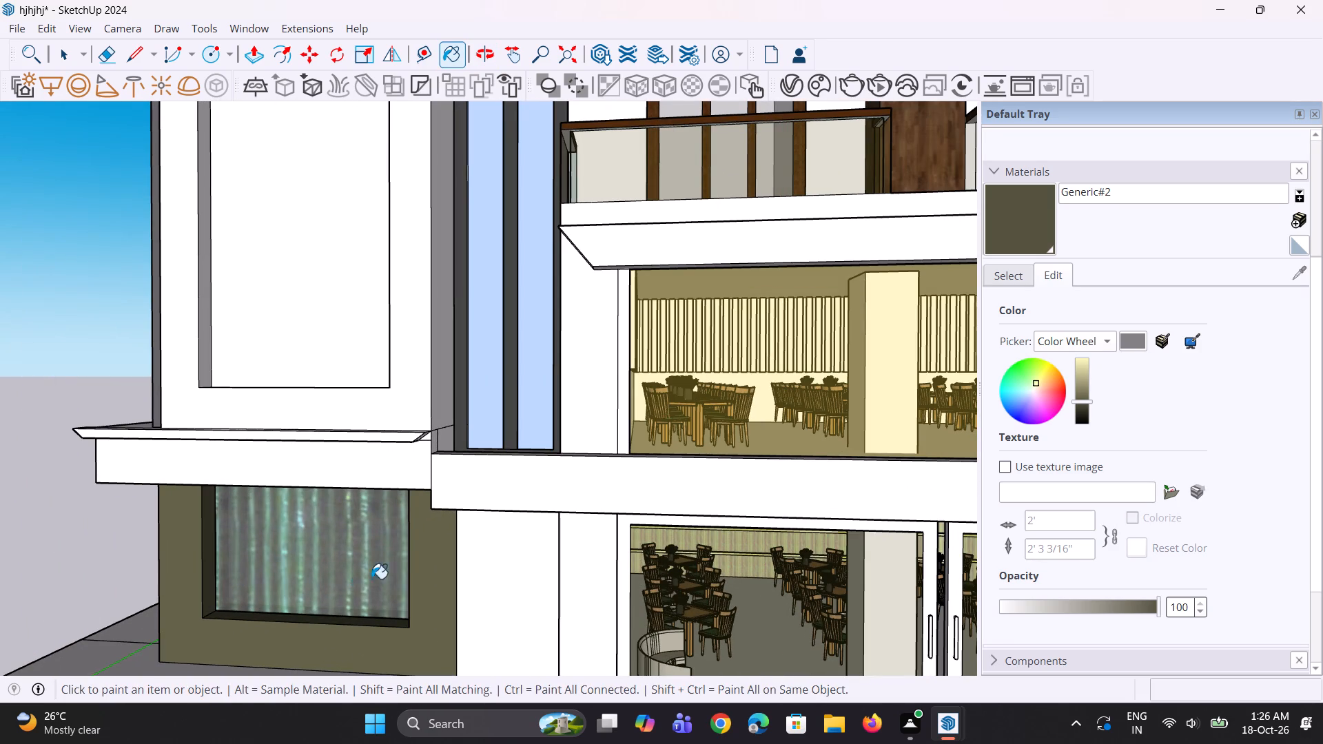
# Examine the whole front facade to judge the olive finish around the ground-floor window.
pyautogui.scroll(-3, 371, 579)
pyautogui.moveTo(412, 596); pyautogui.dragTo(500, 586, button='middle')
pyautogui.scroll(1, 500, 586)
pyautogui.scroll(-9, 480, 572)
pyautogui.scroll(1, 466, 574)
pyautogui.moveTo(466, 574); pyautogui.dragTo(468, 545, button='middle')
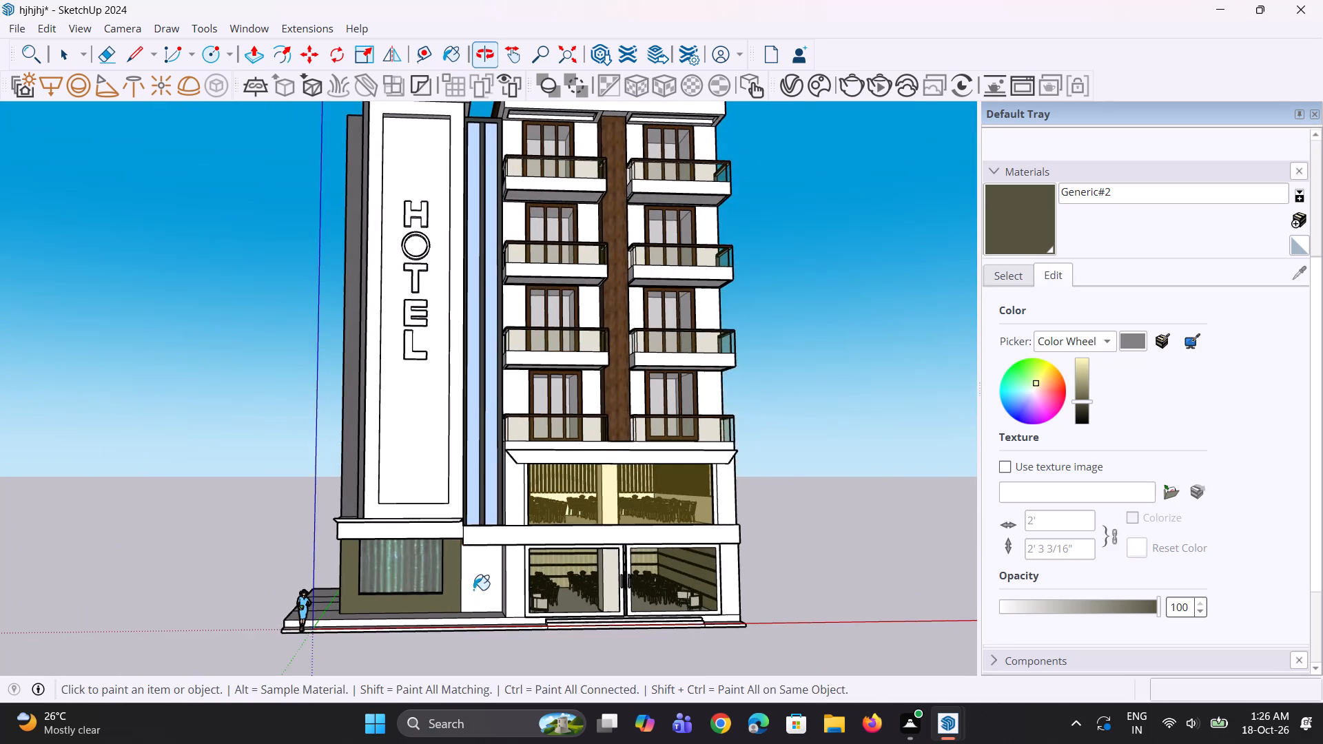
pyautogui.scroll(-3, 478, 608)
pyautogui.scroll(2, 448, 476)
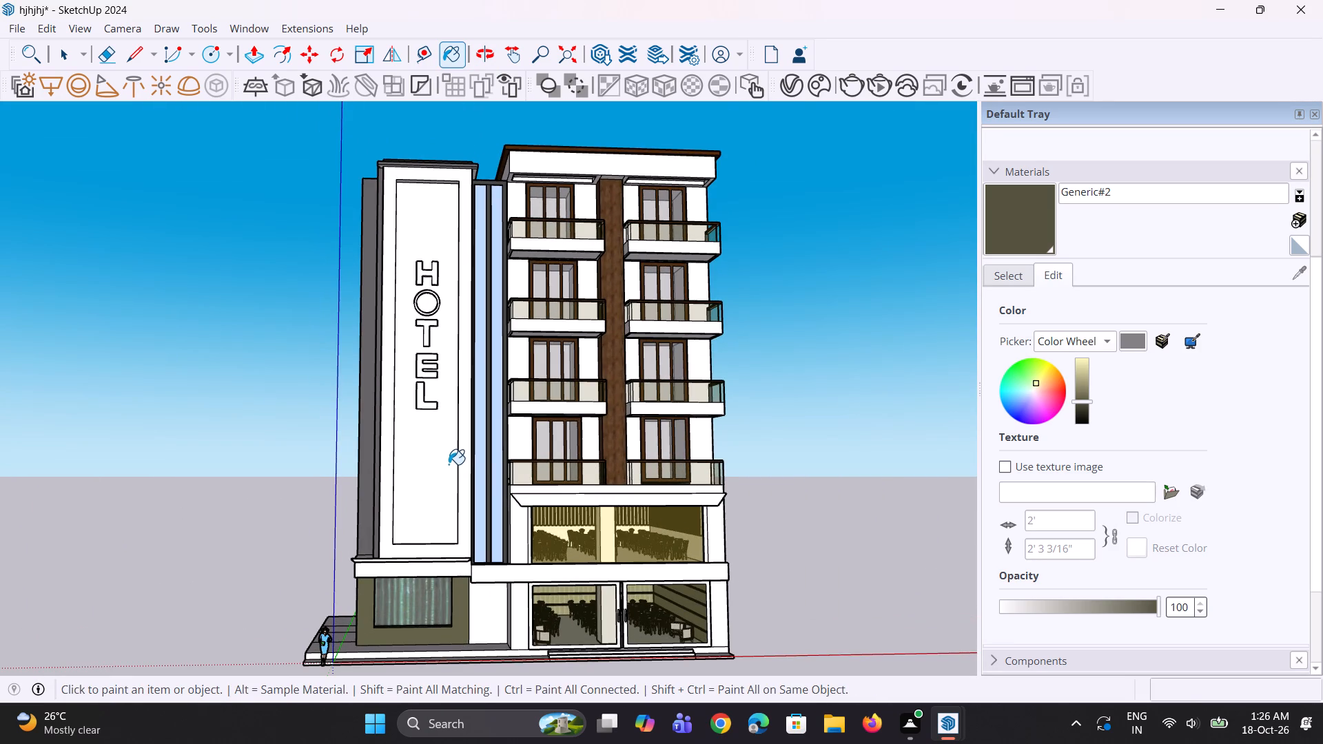
pyautogui.scroll(-2, 492, 481)
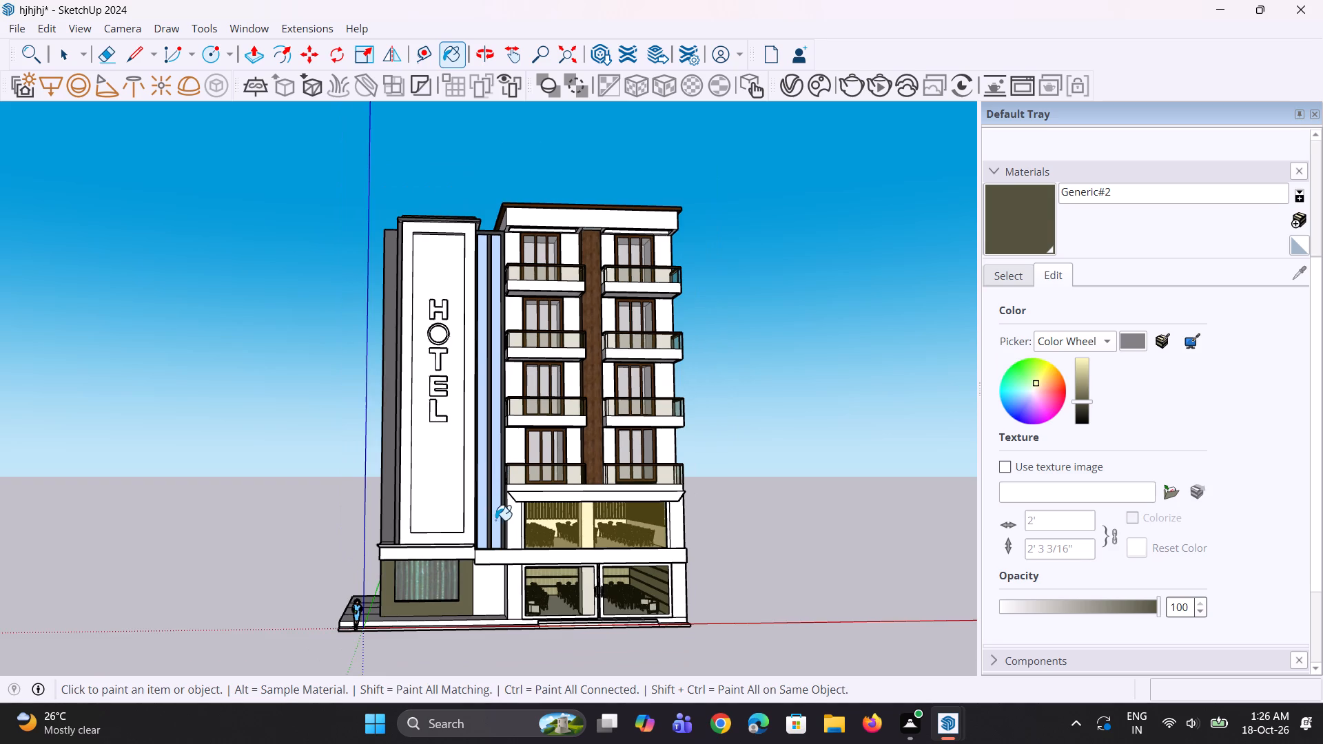
pyautogui.scroll(-2, 738, 493)
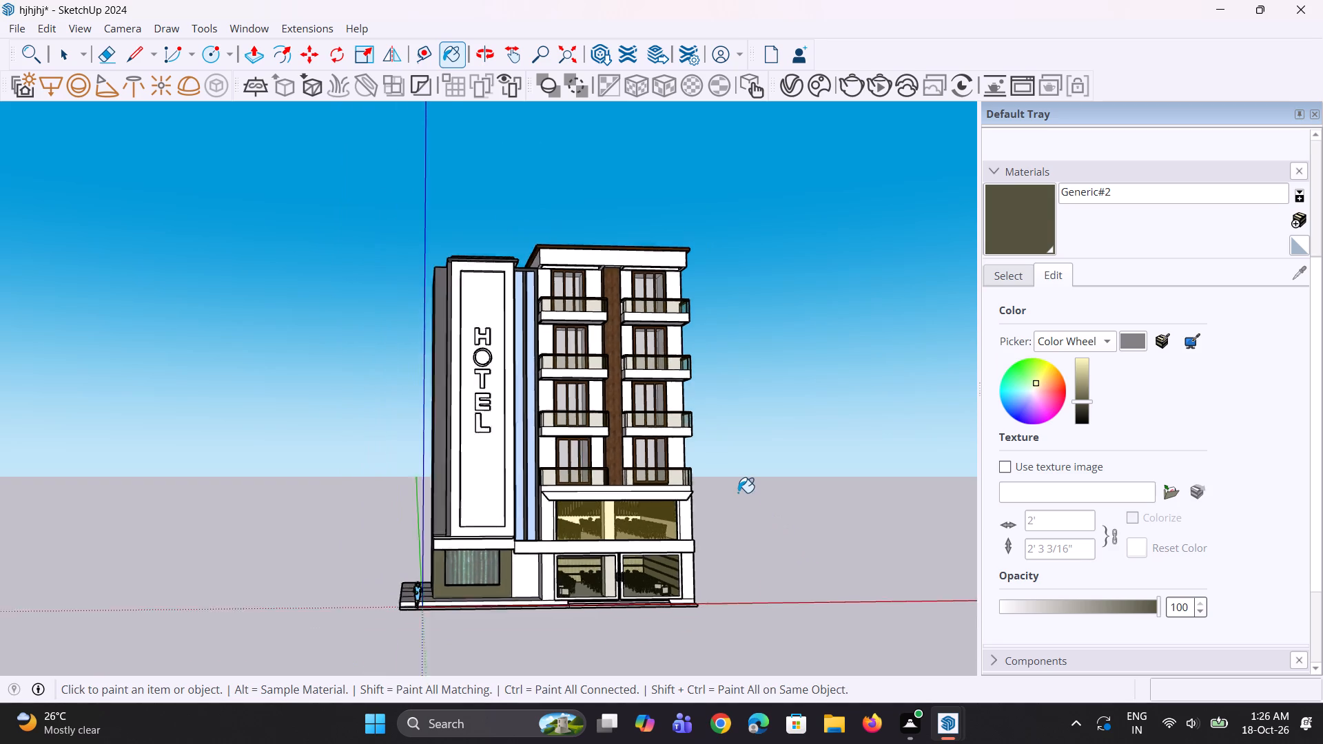
pyautogui.scroll(-2, 738, 493)
pyautogui.moveTo(695, 503); pyautogui.dragTo(677, 515, button='middle')
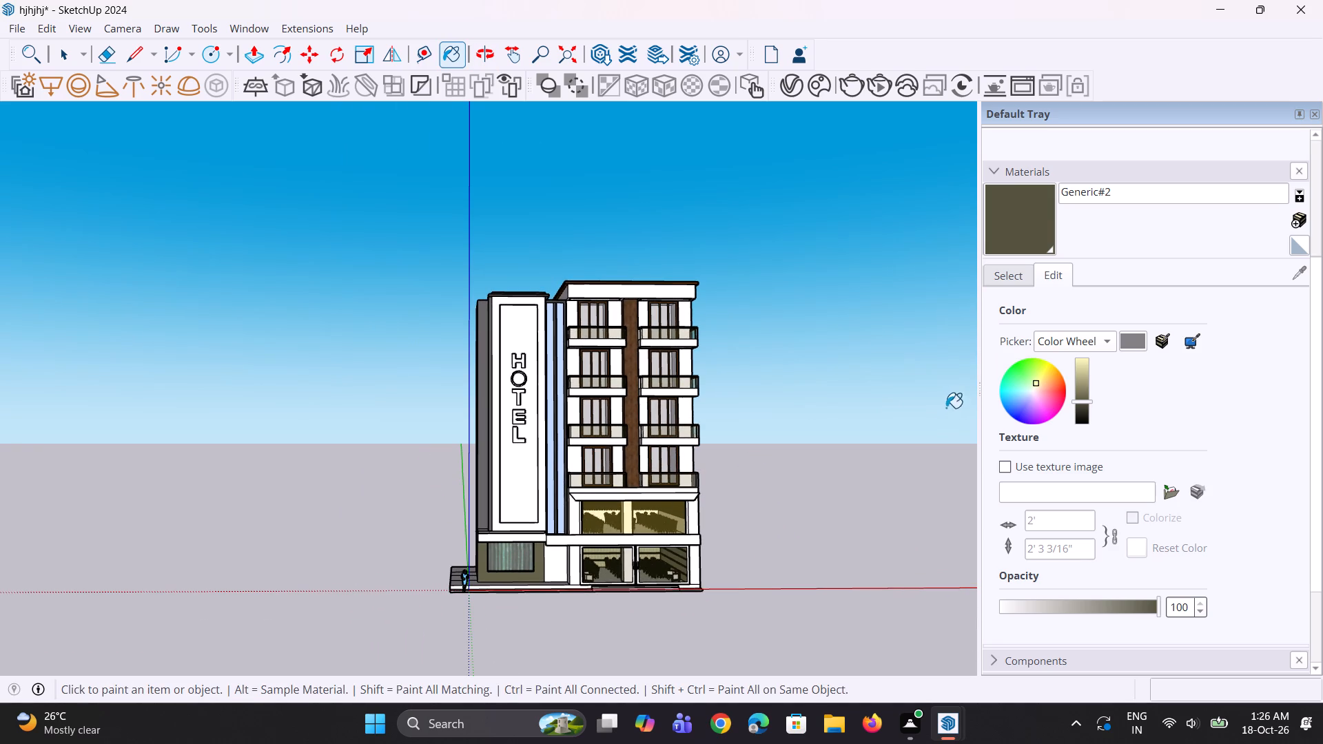
pyautogui.scroll(-2, 806, 226)
# Paint the front and underside of the projecting band above the curtained window with the olive material Generic#2.
pyautogui.scroll(3, 728, 501)
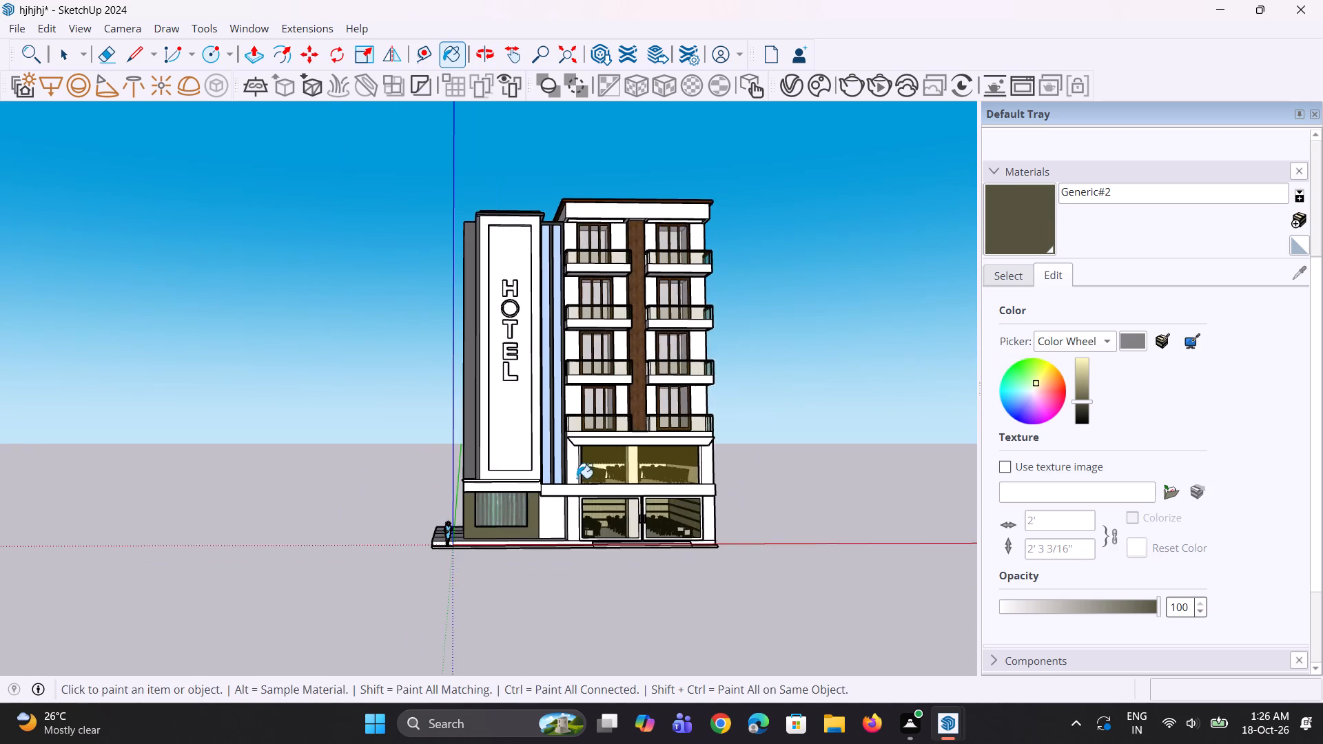
pyautogui.scroll(6, 514, 482)
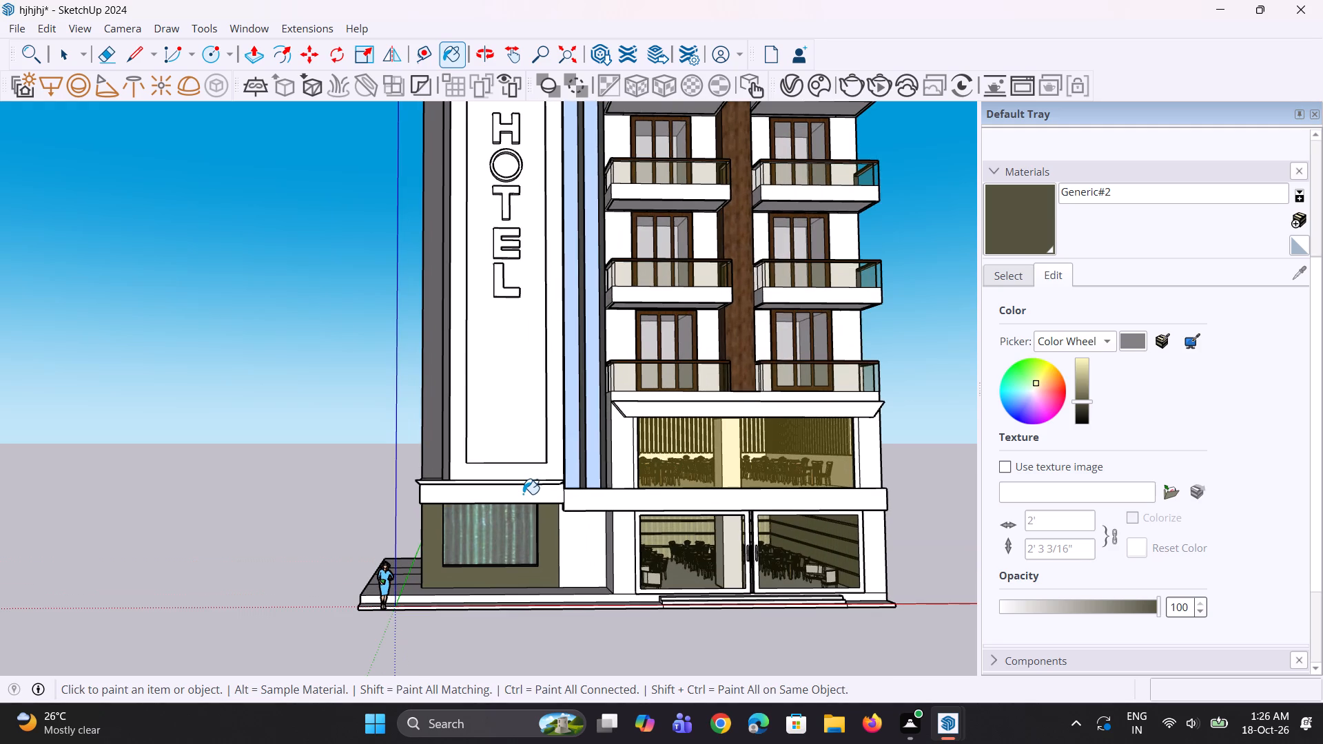
pyautogui.scroll(1, 524, 515)
pyautogui.moveTo(524, 490); pyautogui.dragTo(524, 472, button='middle')
pyautogui.scroll(2, 482, 475)
pyautogui.click(453, 492)
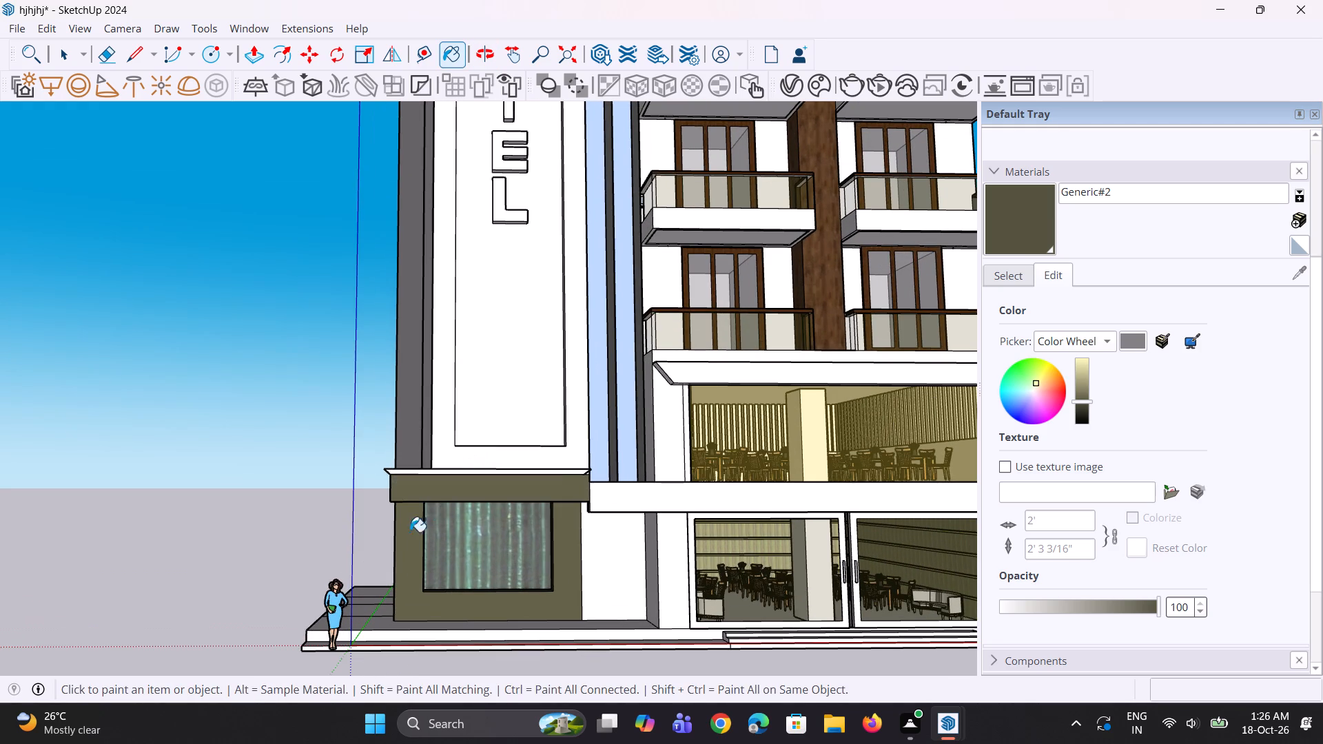
pyautogui.moveTo(410, 532); pyautogui.dragTo(504, 420, button='middle')
pyautogui.scroll(1, 491, 440)
pyautogui.click(484, 454)
pyautogui.scroll(-4, 496, 458)
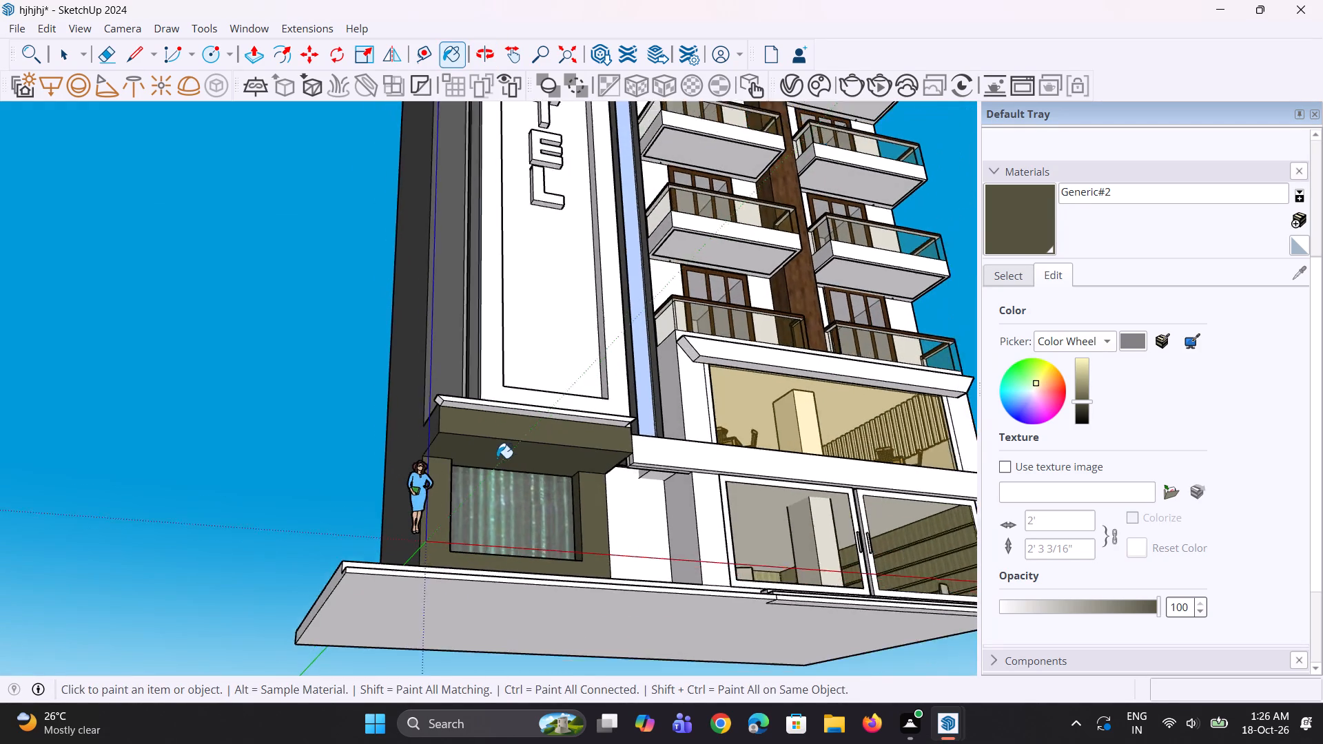
# Examine the facade from several angles to check the olive band and window surround against the rest of the hotel.
pyautogui.moveTo(500, 463); pyautogui.dragTo(480, 527, button='middle')
pyautogui.scroll(-4, 507, 496)
pyautogui.moveTo(522, 478); pyautogui.dragTo(512, 511, button='middle')
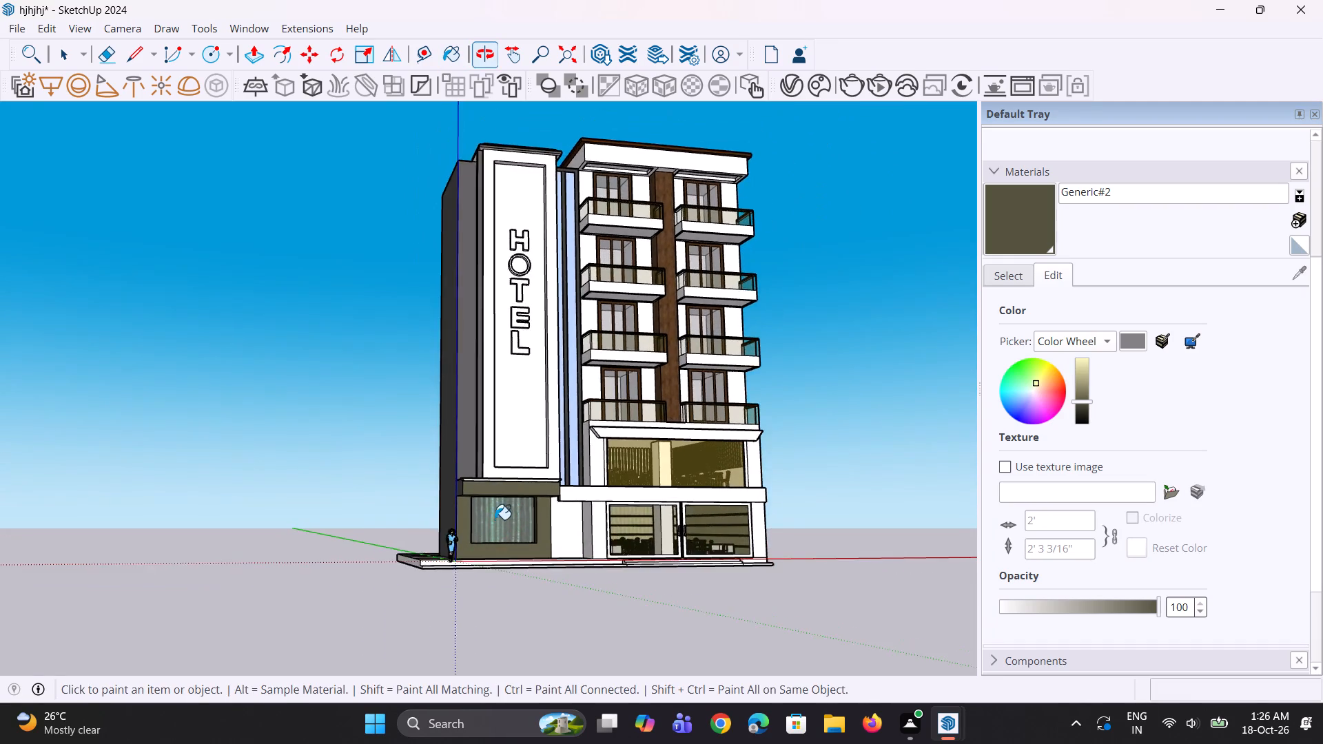
pyautogui.scroll(5, 515, 519)
pyautogui.moveTo(611, 541); pyautogui.dragTo(575, 539, button='middle')
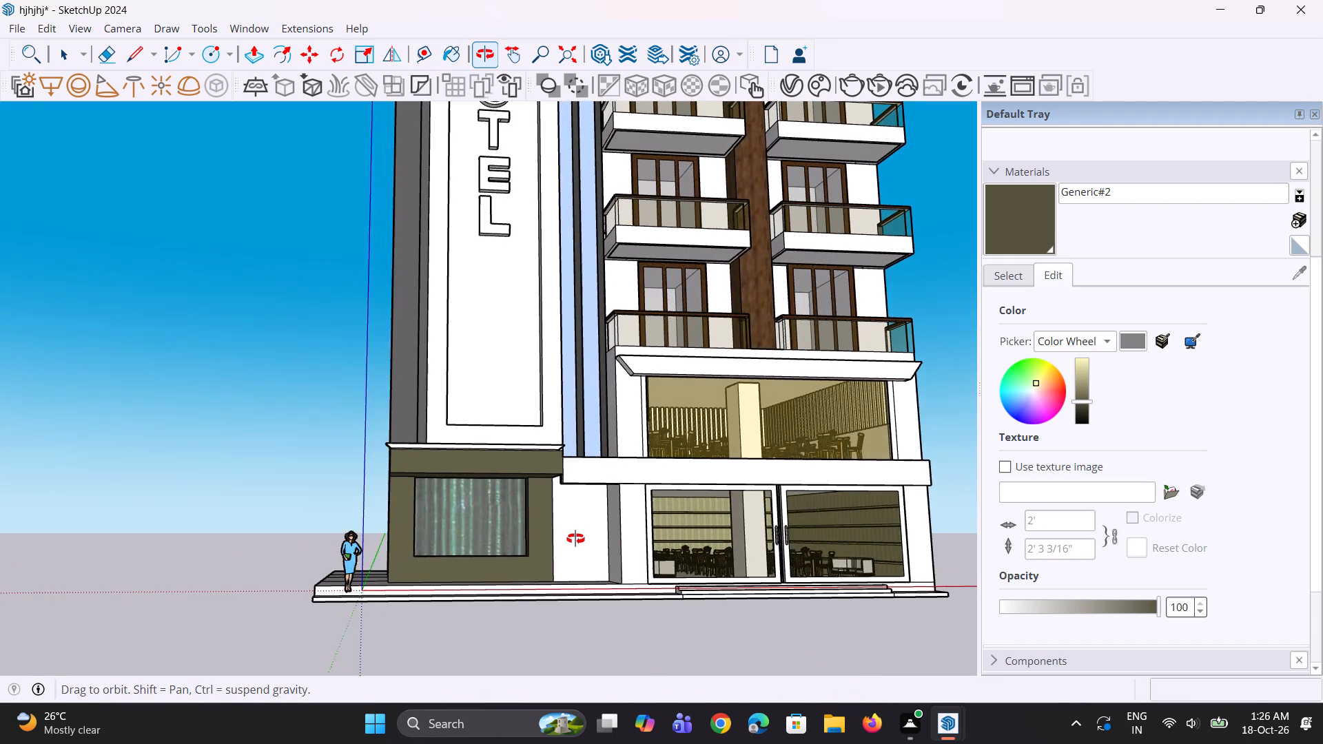
pyautogui.moveTo(575, 539); pyautogui.dragTo(542, 515, button='middle')
pyautogui.scroll(-4, 540, 505)
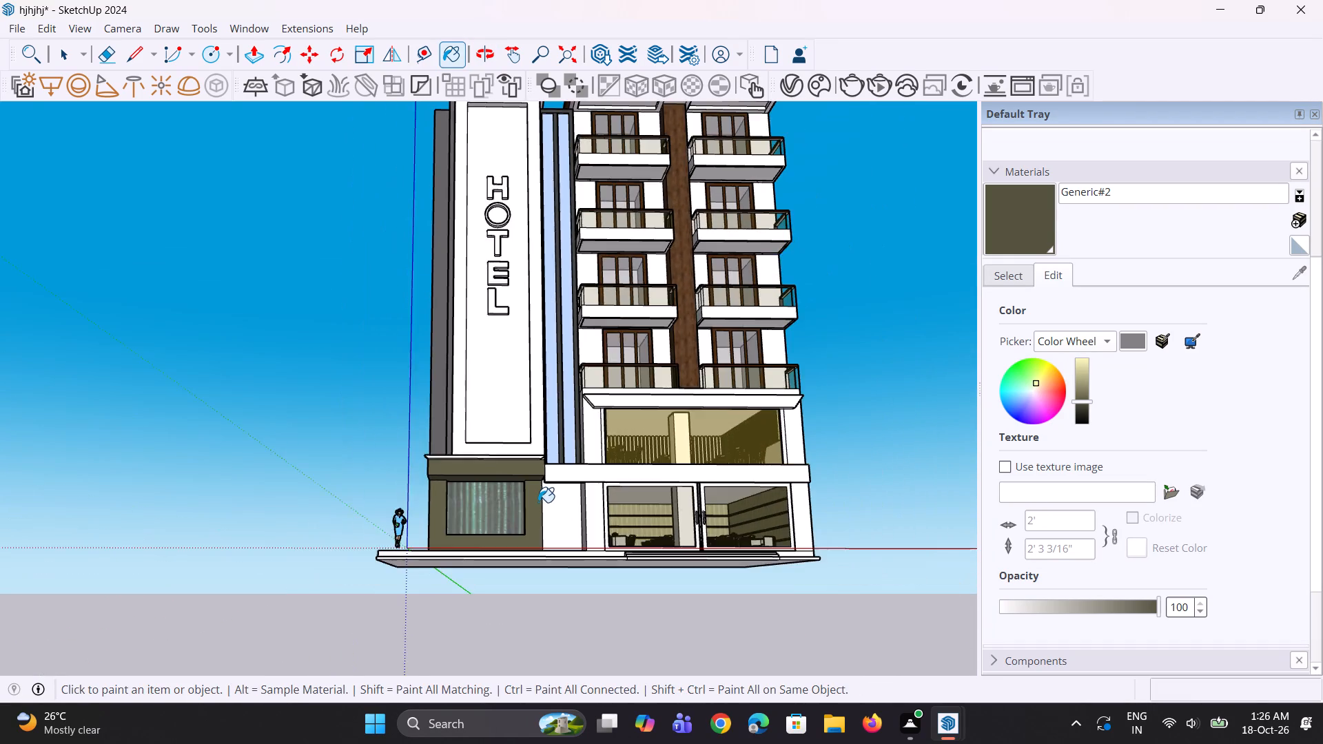
pyautogui.scroll(-4, 538, 502)
pyautogui.moveTo(604, 514); pyautogui.dragTo(588, 575, button='middle')
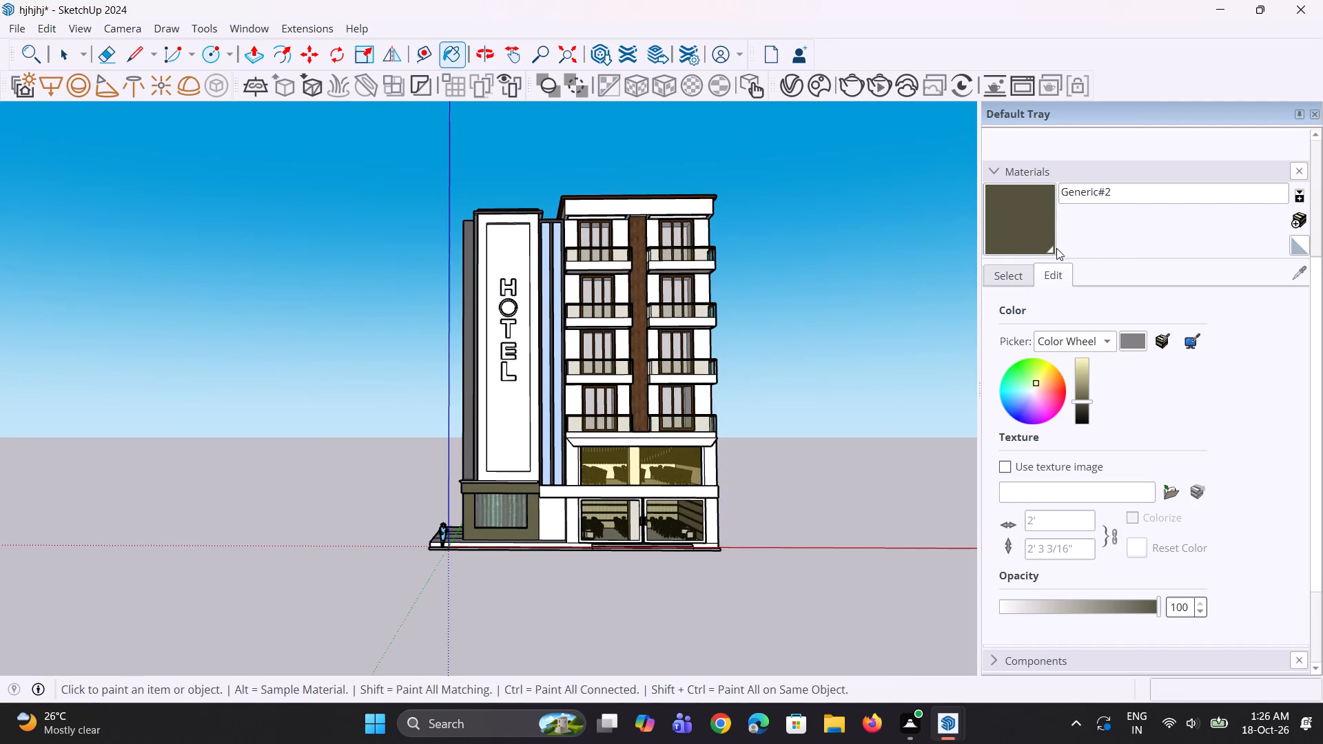
pyautogui.click(1302, 274)
pyautogui.press('space')
pyautogui.press('space')
pyautogui.press('space')
pyautogui.scroll(2, 739, 413)
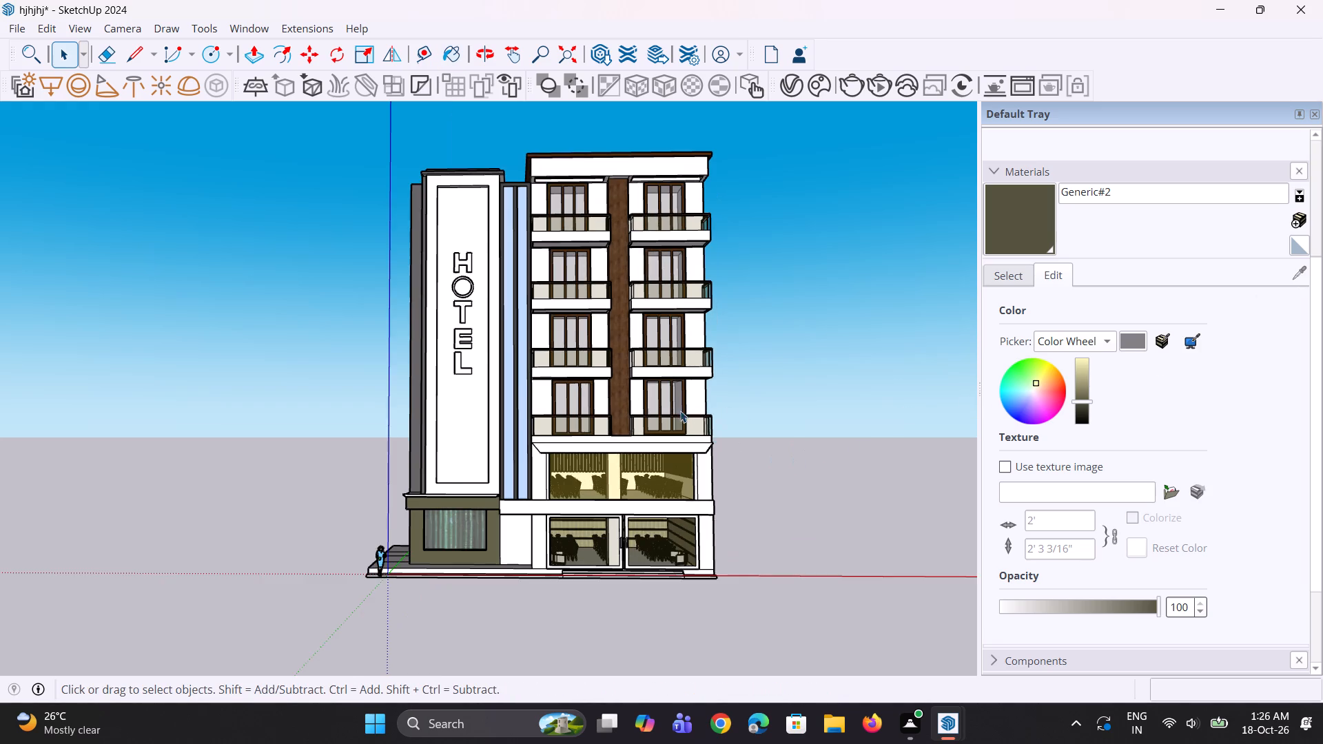
pyautogui.scroll(1, 680, 411)
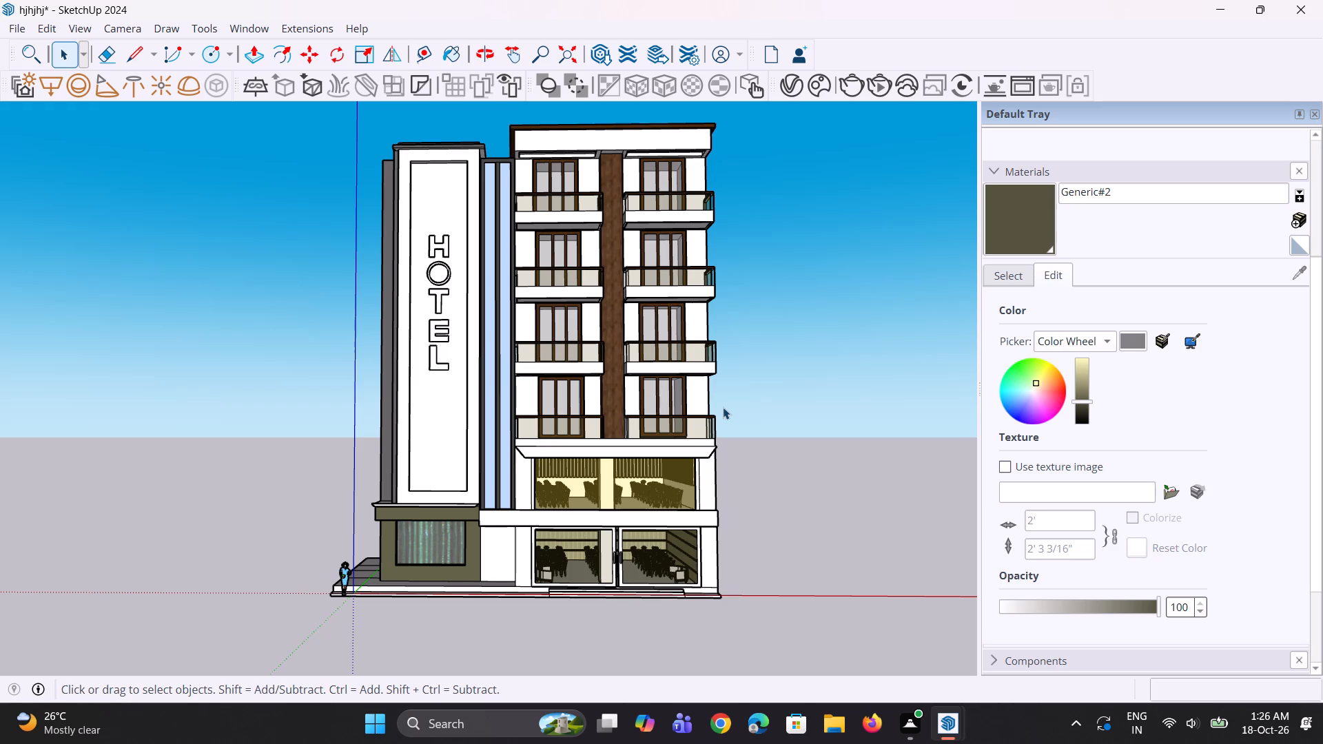
# Push the ring of the letter O on the HOTEL sign back 10" so it is flush with the sign panel.
pyautogui.scroll(3, 326, 237)
pyautogui.scroll(1, 492, 267)
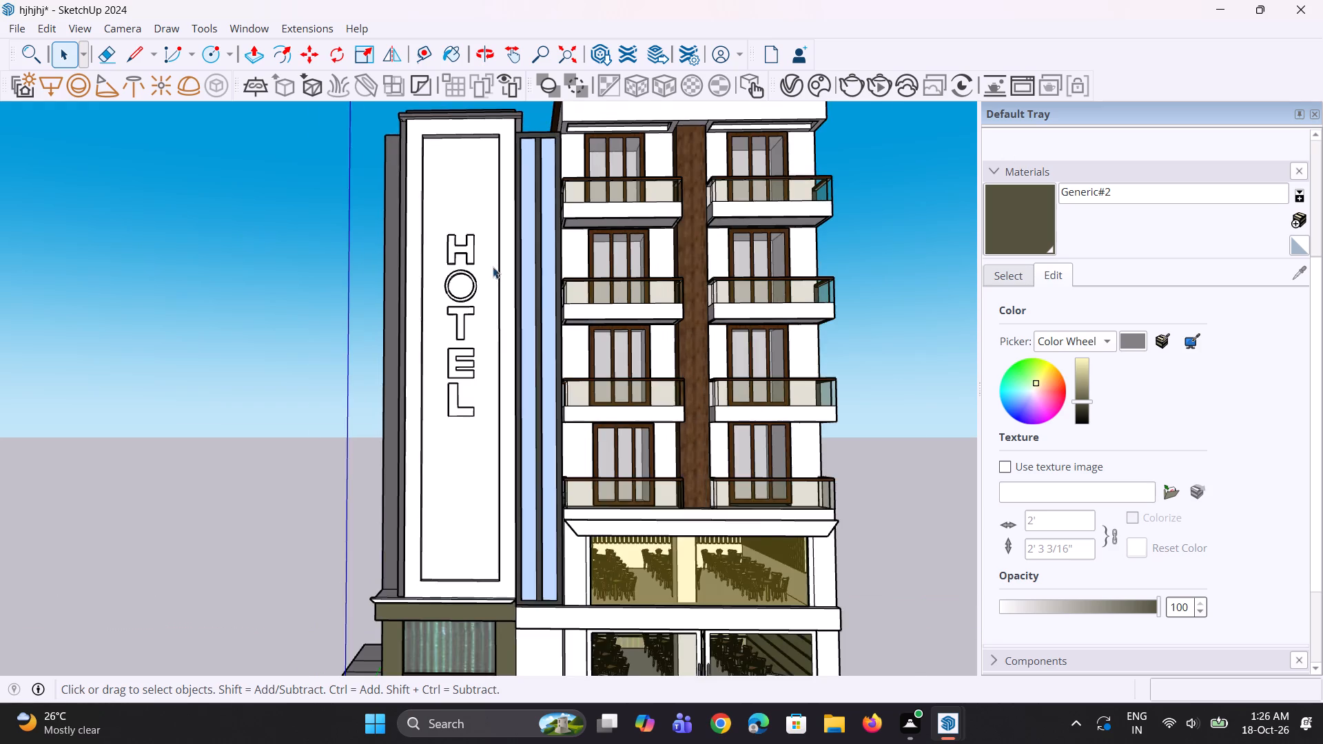
pyautogui.scroll(7, 493, 267)
pyautogui.press('p')
pyautogui.scroll(2, 463, 286)
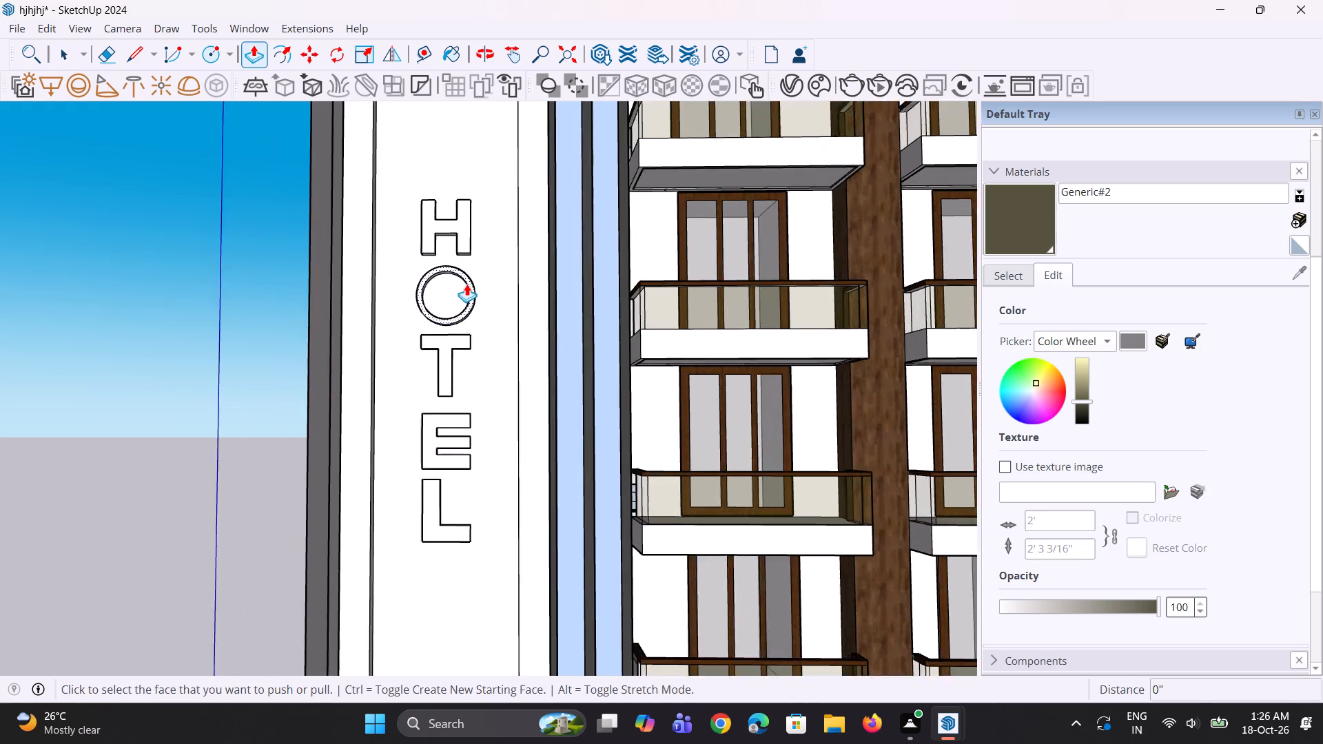
pyautogui.scroll(3, 466, 284)
pyautogui.click(473, 294)
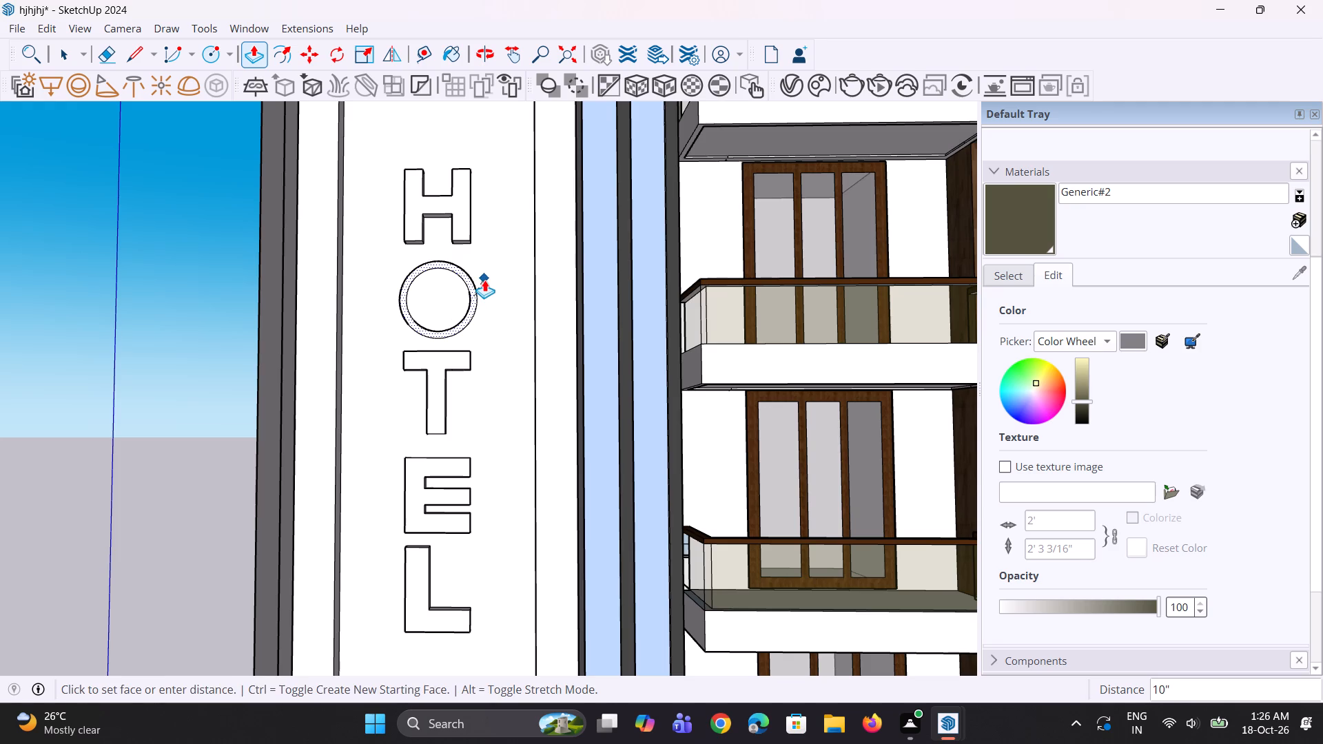
pyautogui.click(484, 280)
# Delete the inner circle of the letter O on the HOTEL sign.
pyautogui.scroll(5, 442, 293)
pyautogui.press('space')
pyautogui.click(486, 300)
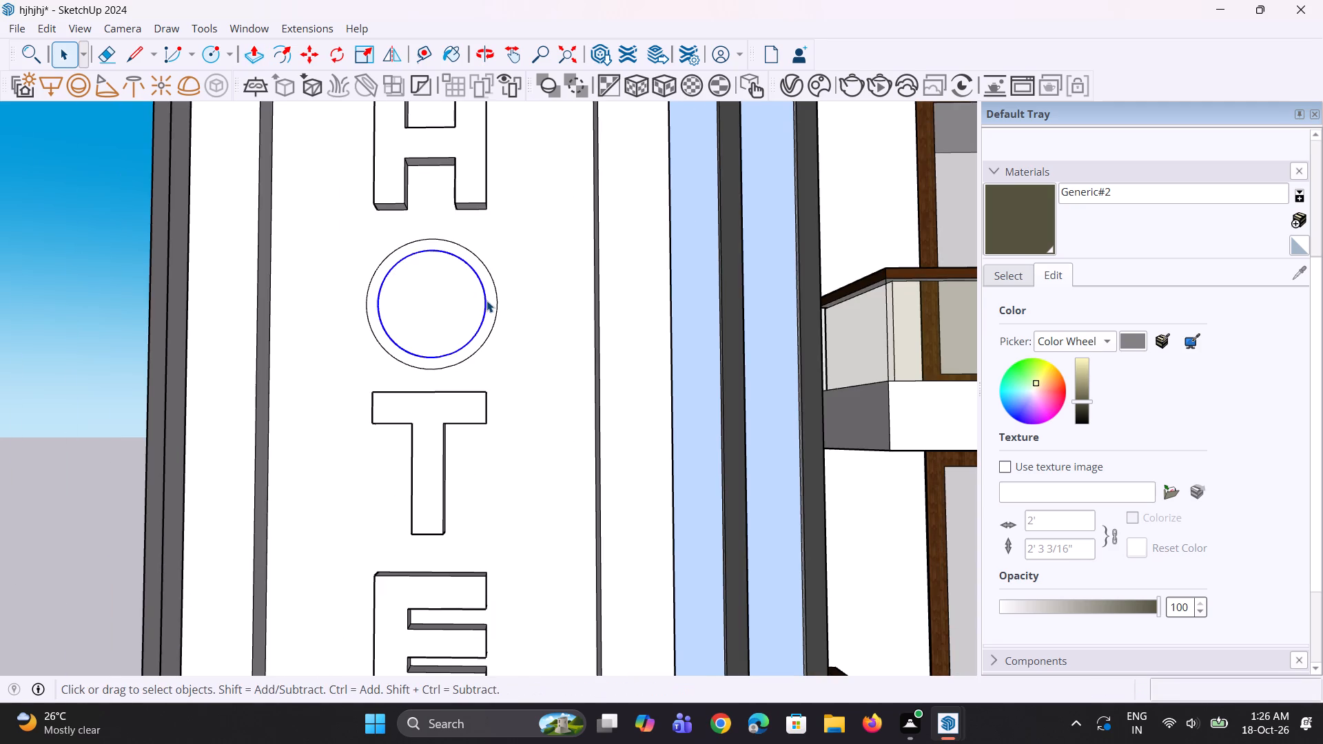
pyautogui.press('Delete')
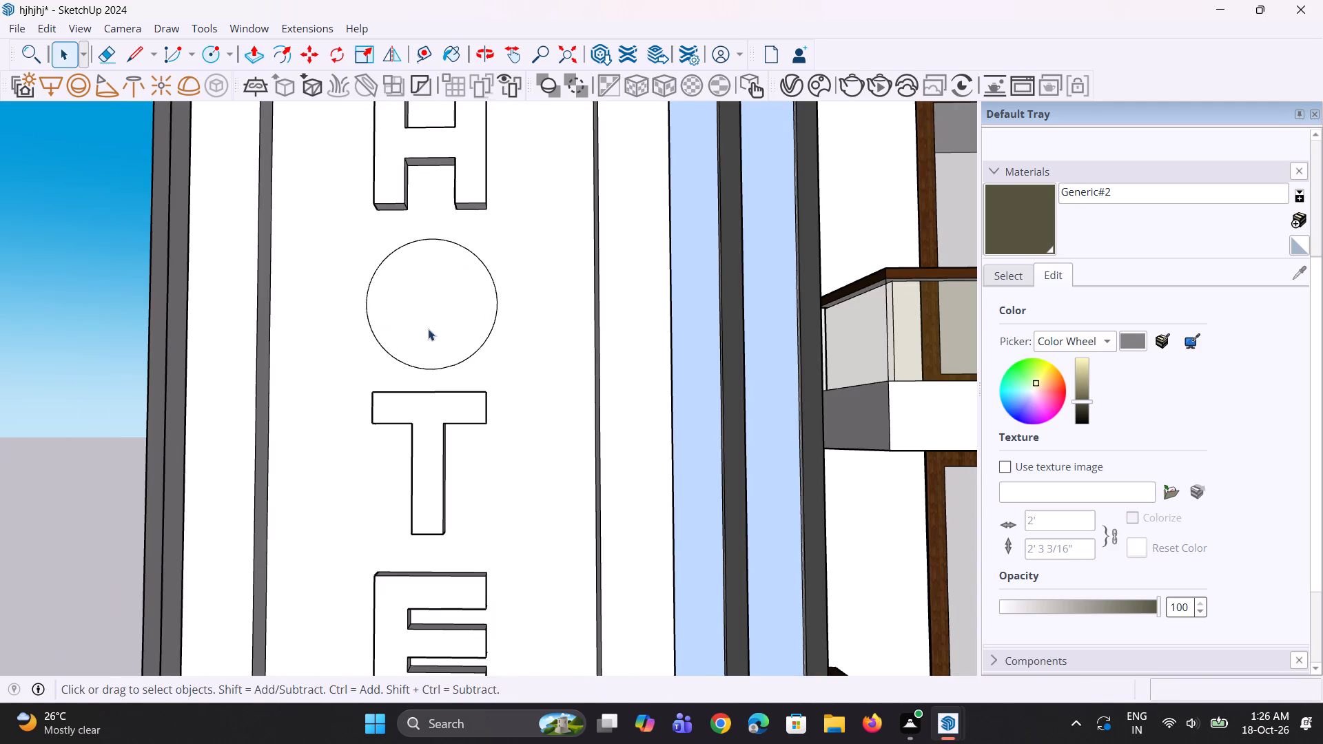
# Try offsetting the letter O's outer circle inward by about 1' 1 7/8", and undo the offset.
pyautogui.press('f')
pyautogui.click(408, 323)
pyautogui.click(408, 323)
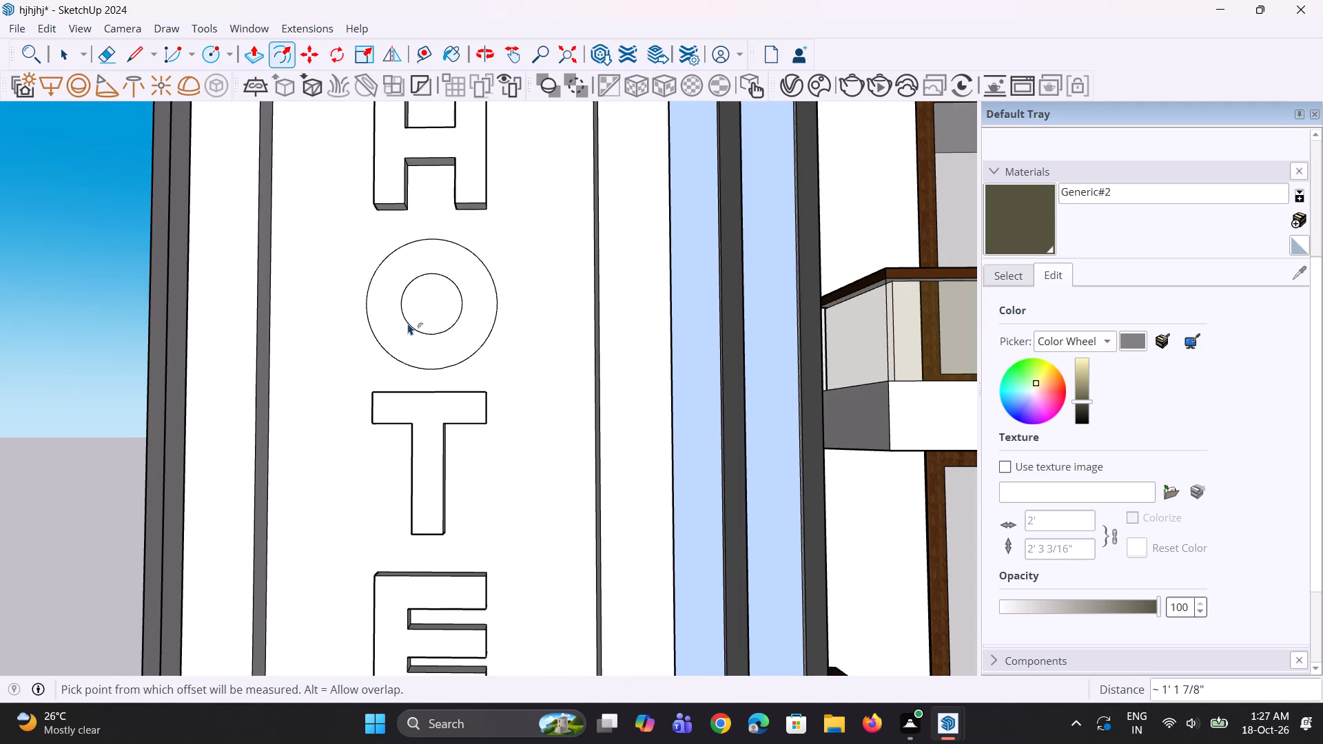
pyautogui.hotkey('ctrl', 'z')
# Offset the letter O's outer circle inward by about 8 13/16" to form a thicker ring.
pyautogui.click(397, 330)
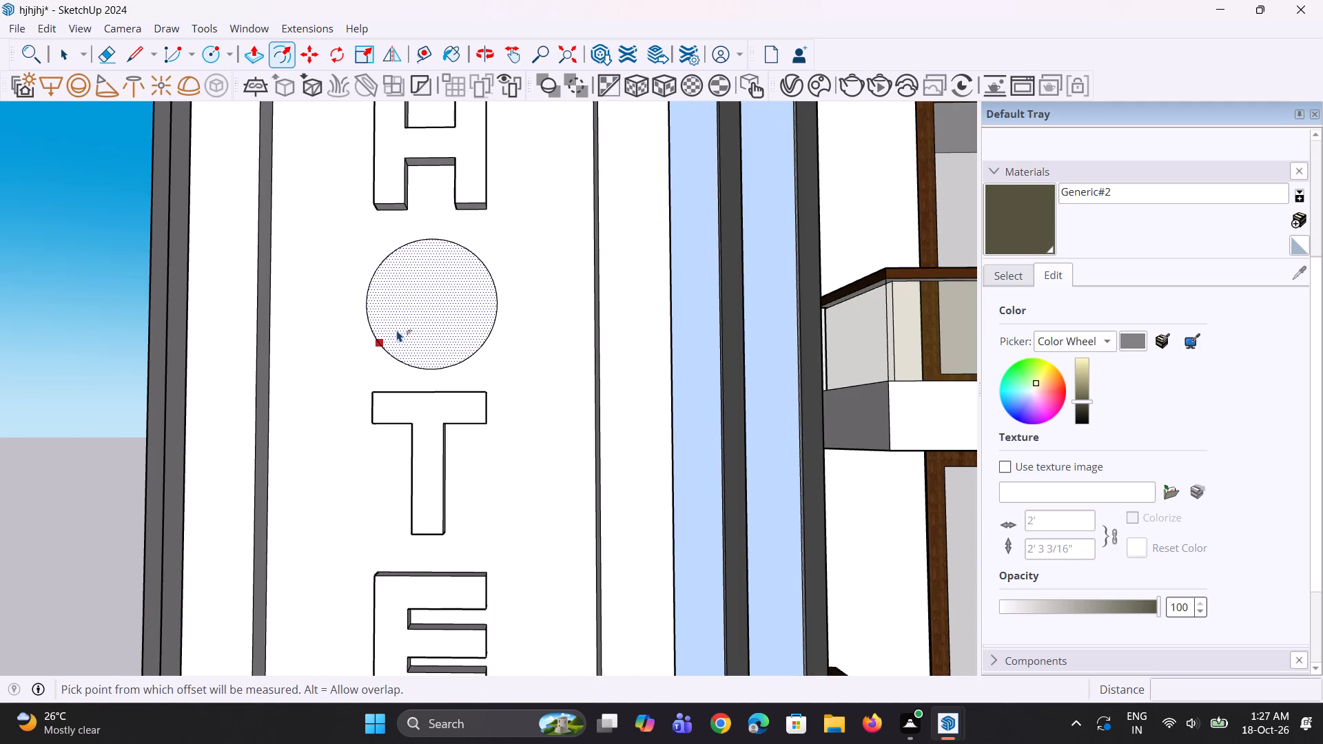
pyautogui.click(400, 333)
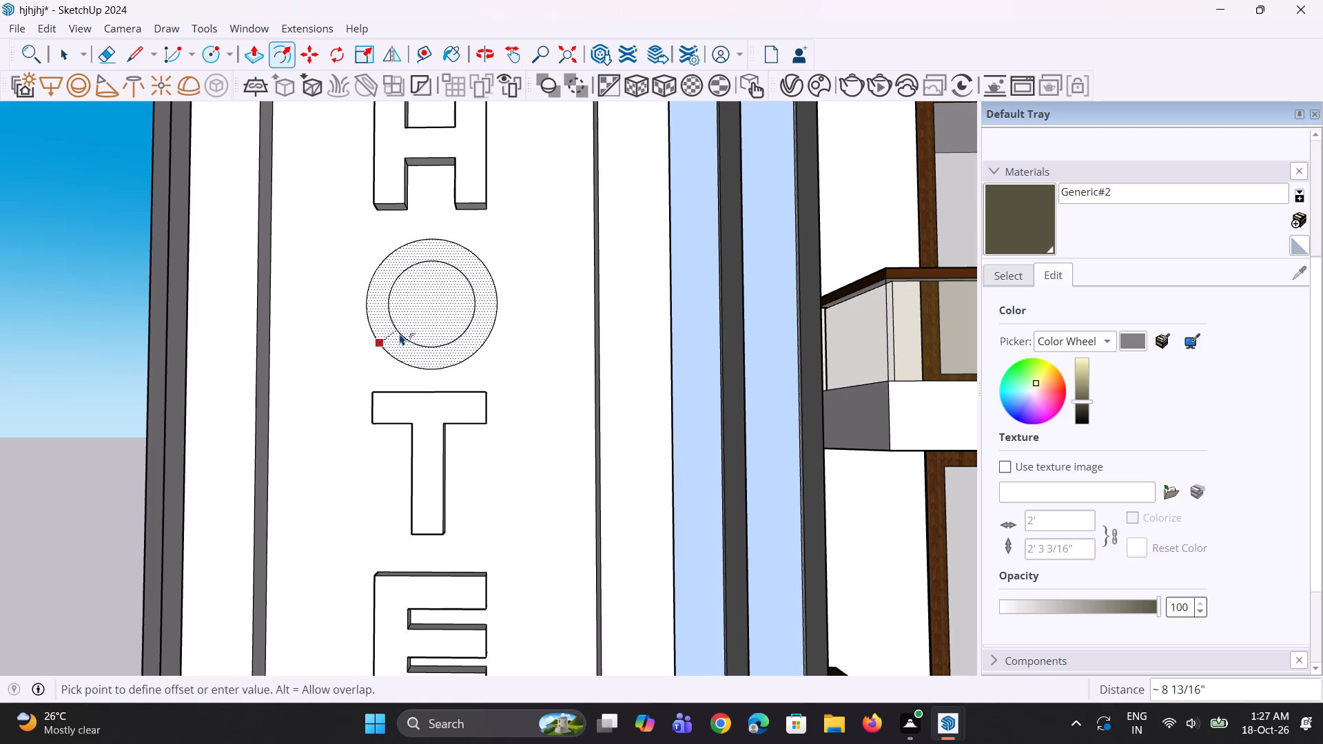
# Extrude the letter O's thicker ring 10" out from the sign panel and clear the selection.
pyautogui.press('space')
pyautogui.click(470, 336)
pyautogui.press('p')
pyautogui.click(471, 336)
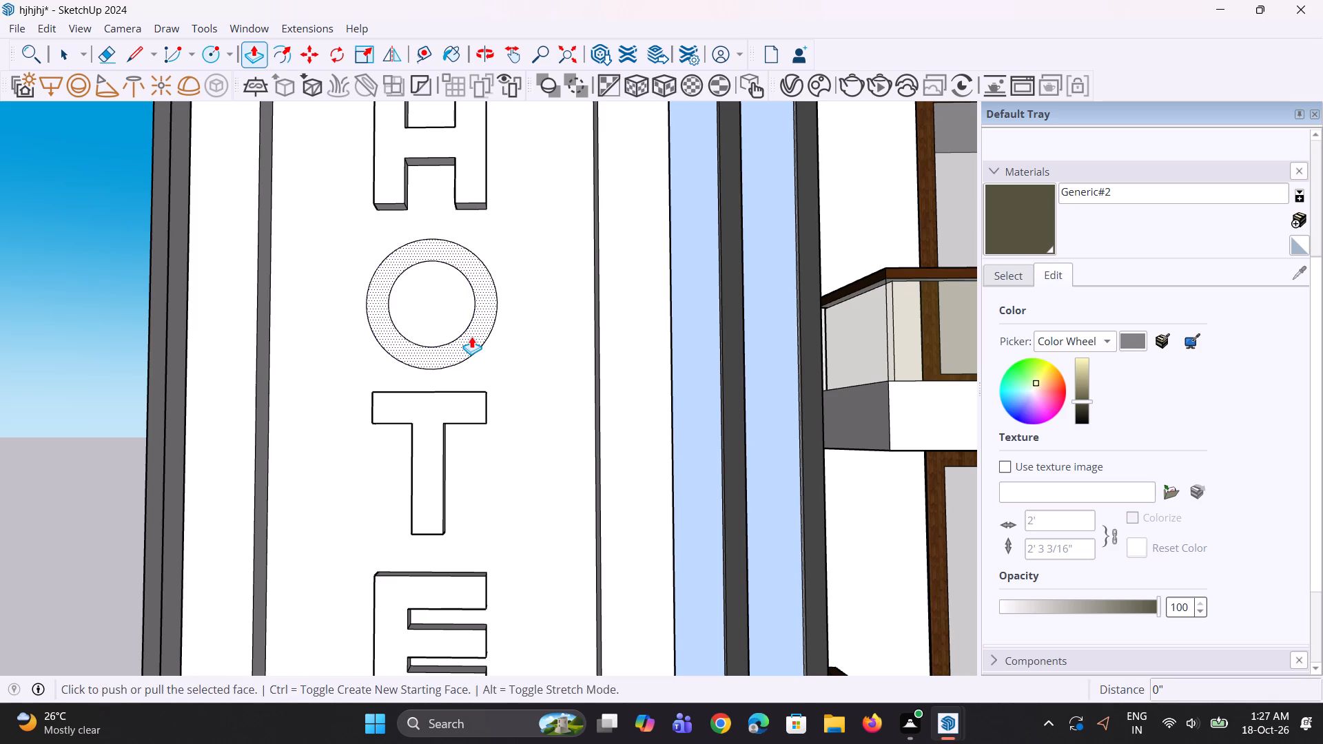
pyautogui.click(440, 404)
pyautogui.moveTo(458, 368); pyautogui.dragTo(481, 413, button='middle')
pyautogui.scroll(-11, 489, 353)
pyautogui.press('space')
pyautogui.press('space')
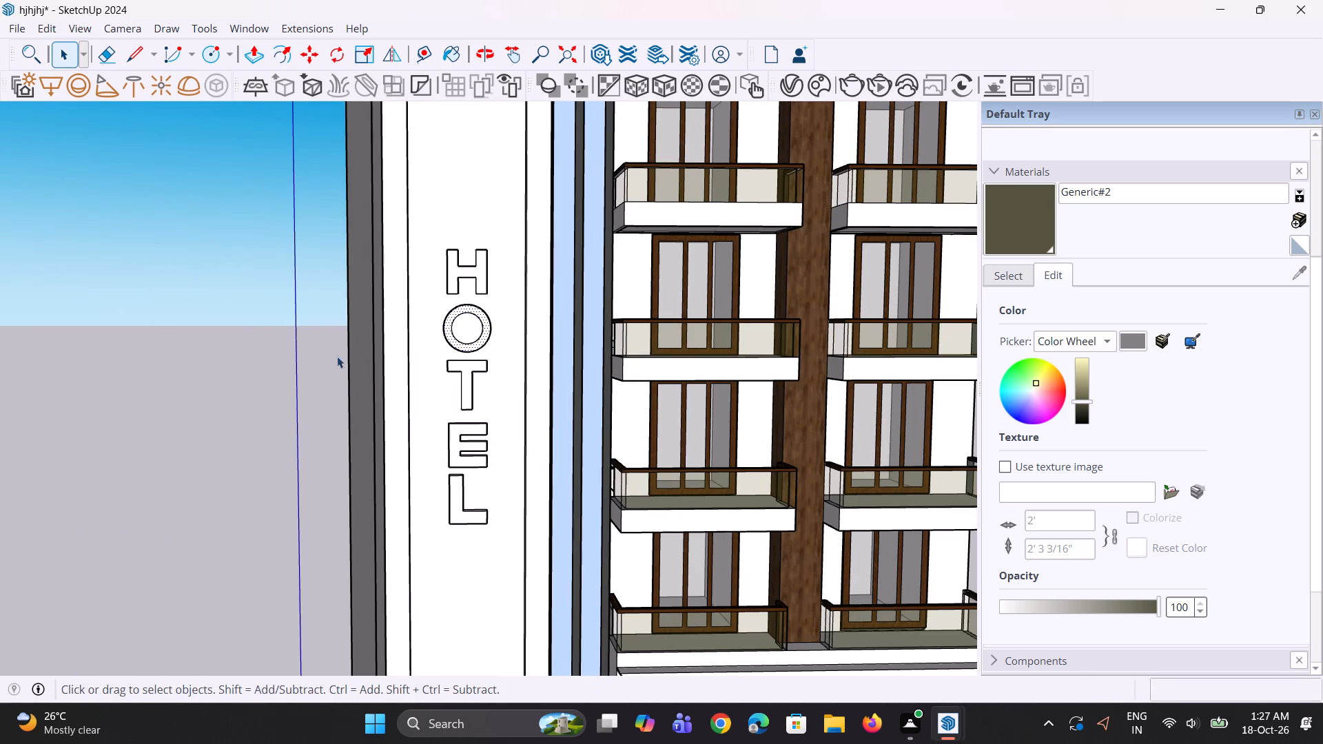
pyautogui.click(289, 342)
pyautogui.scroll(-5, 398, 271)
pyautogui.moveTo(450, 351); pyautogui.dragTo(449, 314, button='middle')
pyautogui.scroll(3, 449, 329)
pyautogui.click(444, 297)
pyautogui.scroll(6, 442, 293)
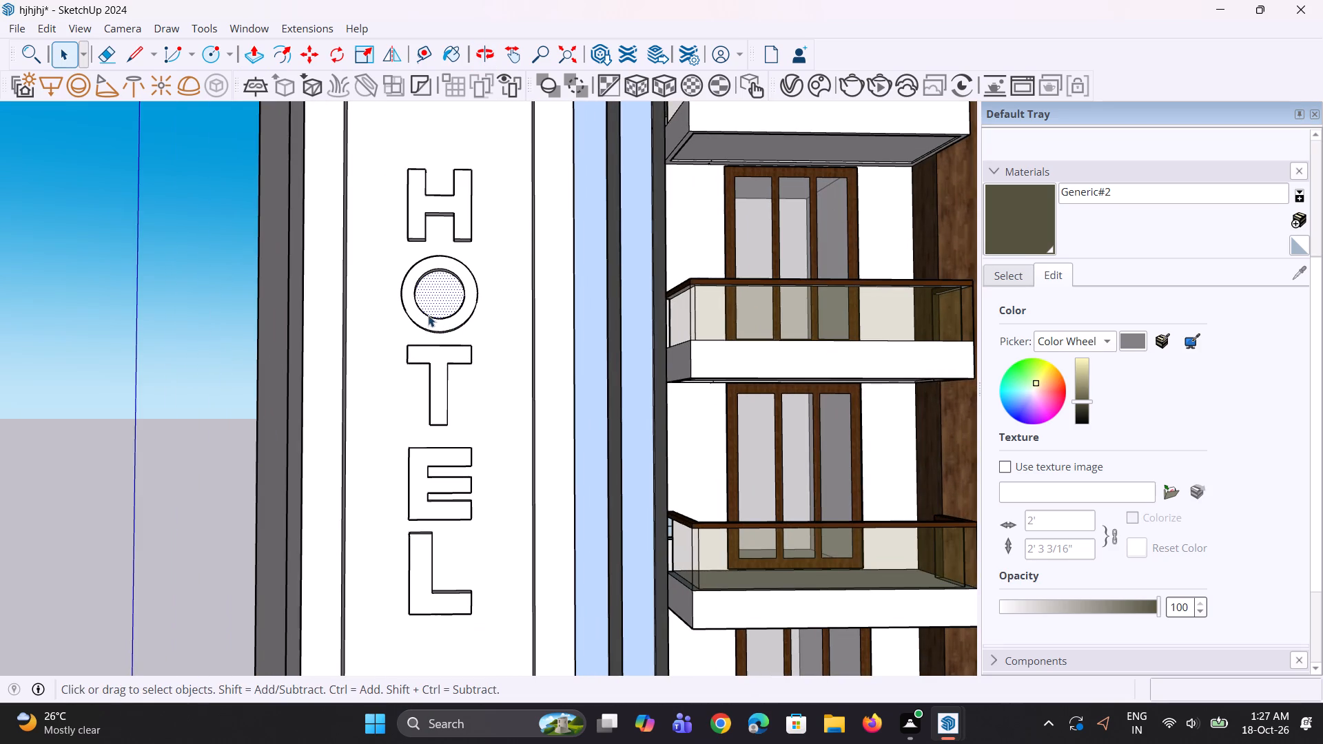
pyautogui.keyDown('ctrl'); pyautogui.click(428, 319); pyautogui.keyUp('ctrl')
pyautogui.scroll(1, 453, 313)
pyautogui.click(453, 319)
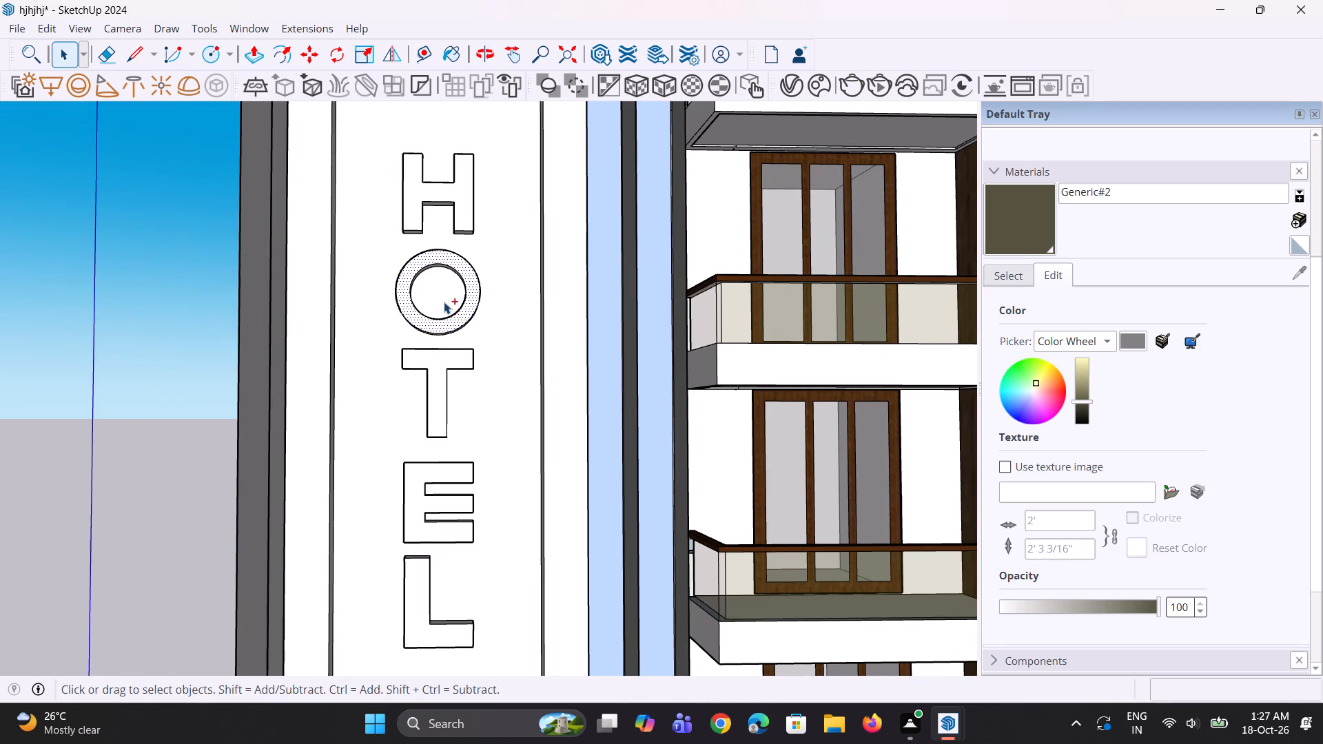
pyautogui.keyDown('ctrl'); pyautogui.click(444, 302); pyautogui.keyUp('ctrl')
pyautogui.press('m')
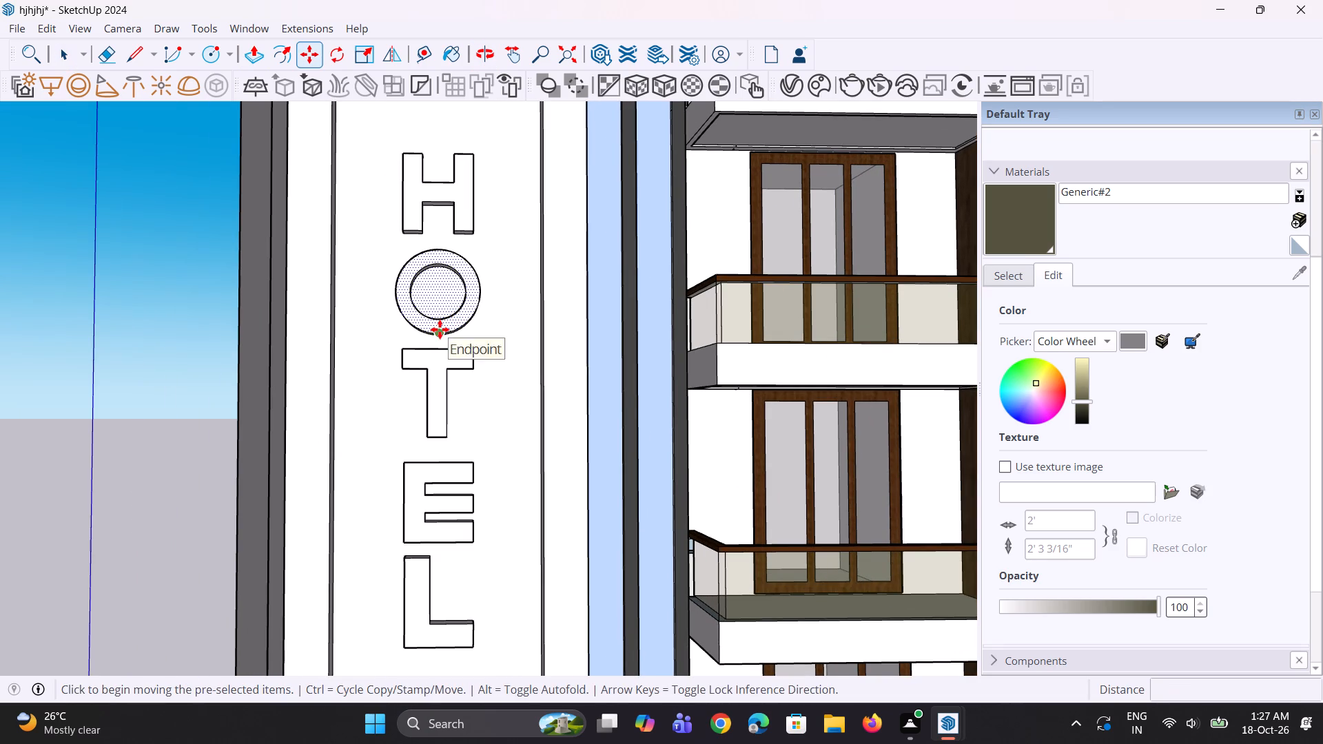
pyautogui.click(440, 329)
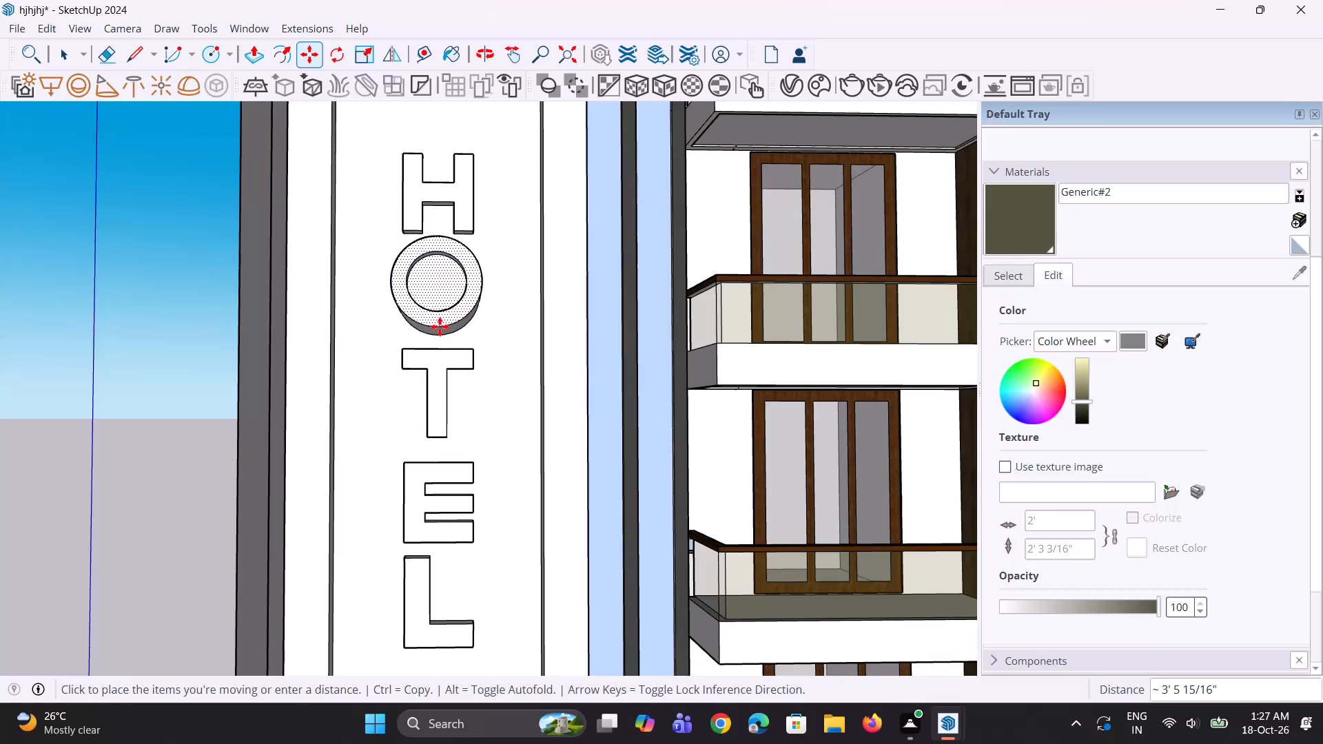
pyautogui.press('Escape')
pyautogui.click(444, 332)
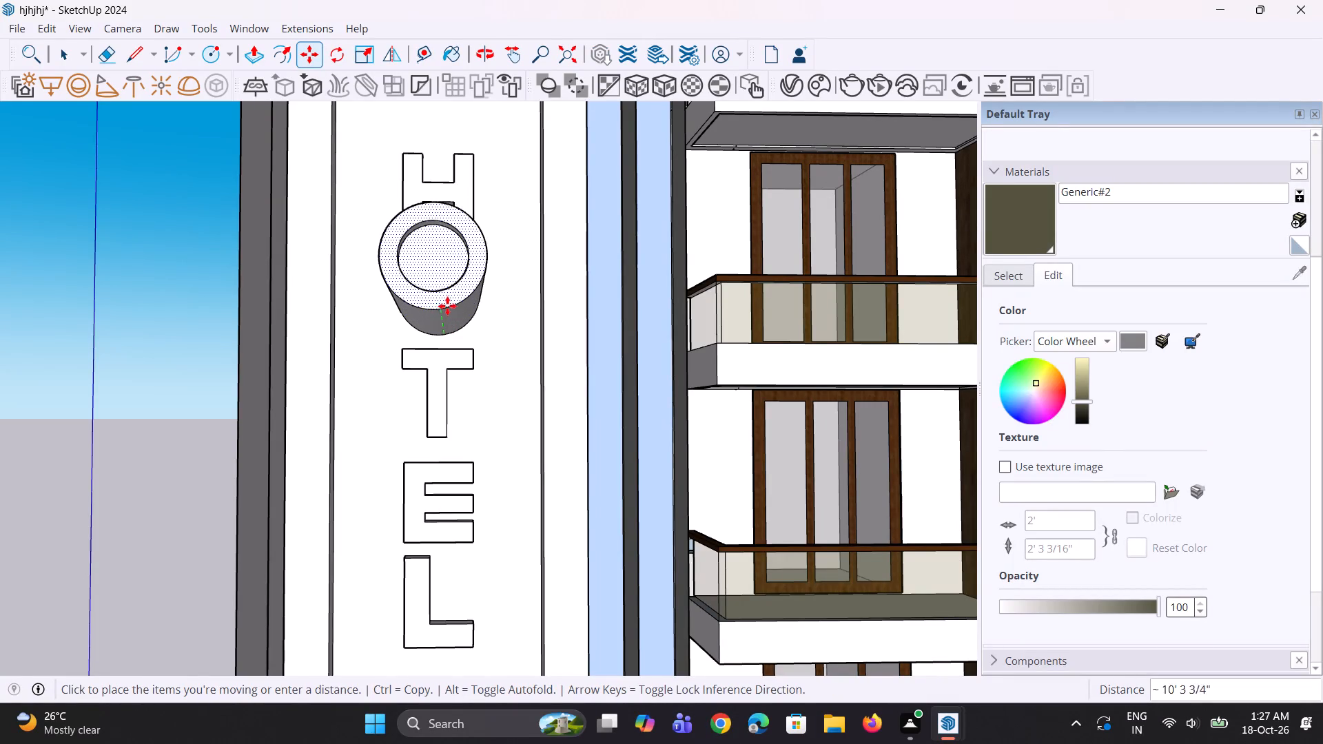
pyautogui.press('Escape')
# Undo the extrusion of the letter O's ring on the HOTEL sign.
pyautogui.moveTo(453, 303); pyautogui.dragTo(326, 360, button='middle')
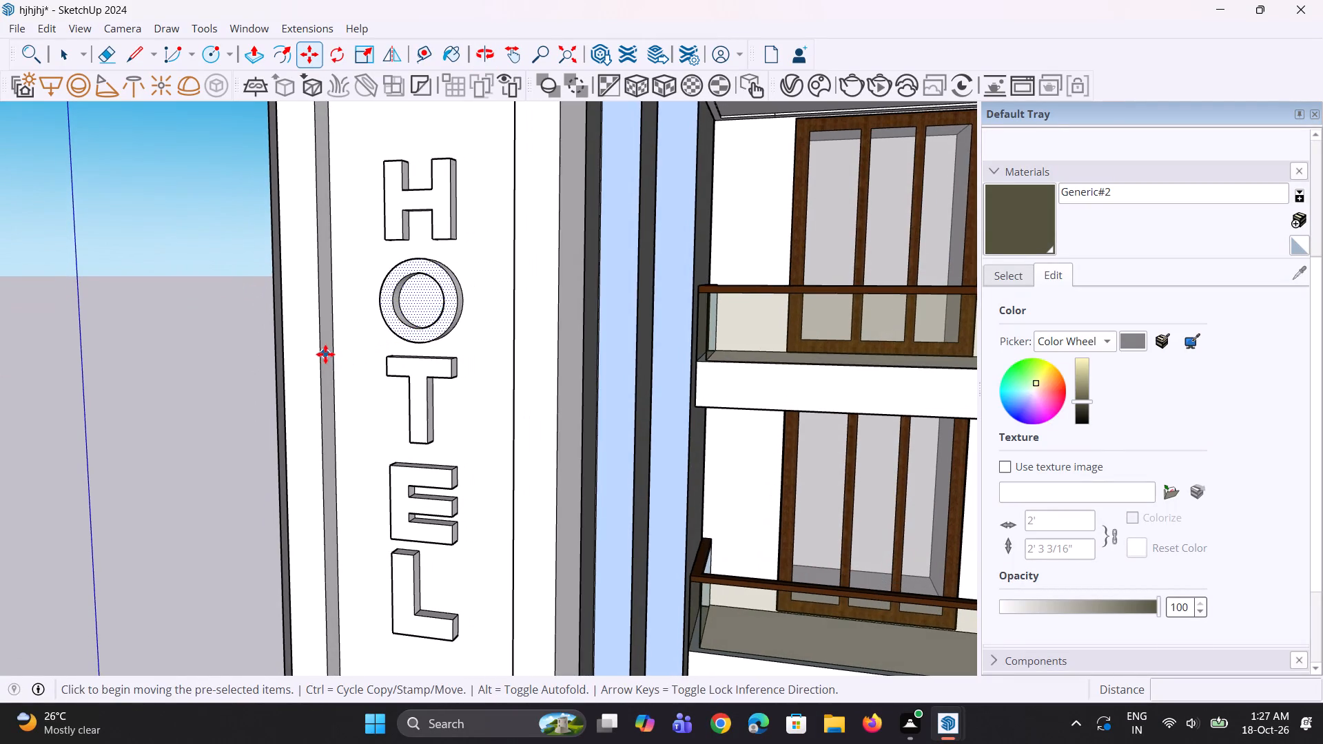
pyautogui.hotkey('ctrl', 'z')
pyautogui.click(431, 316)
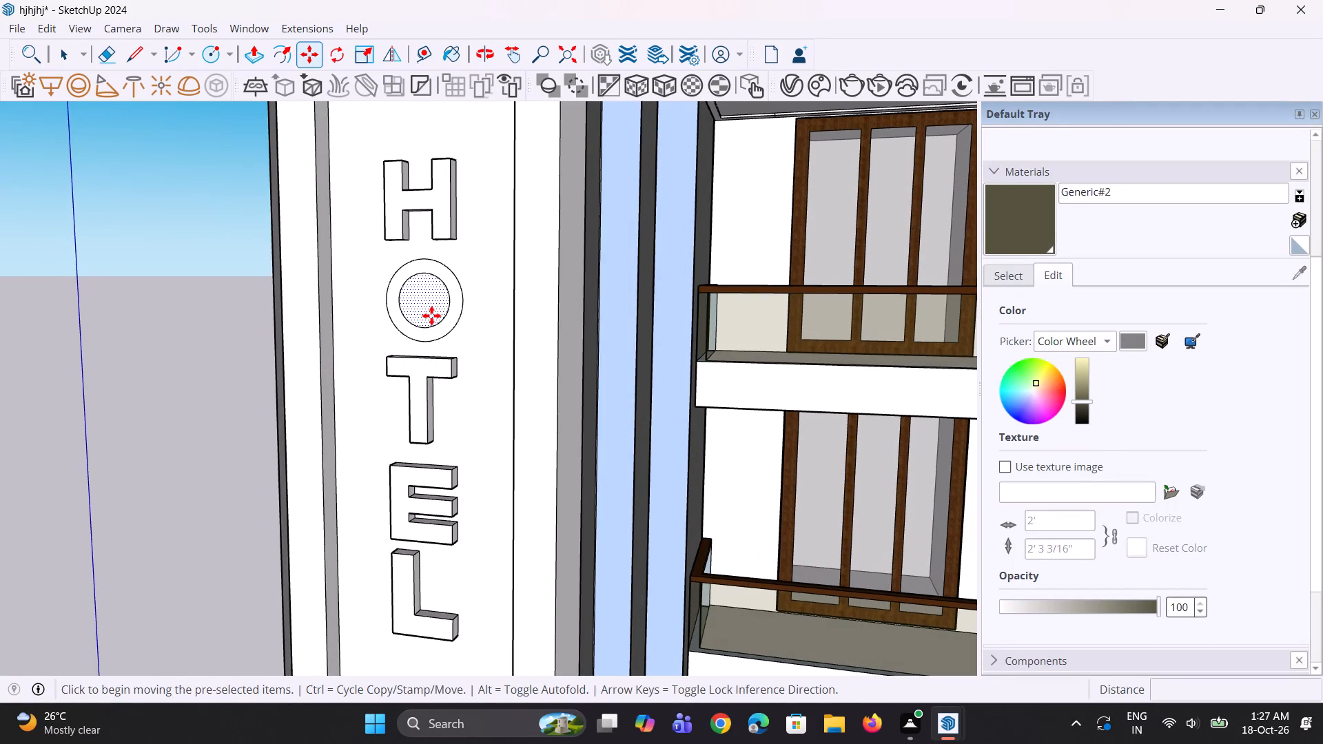
pyautogui.press('Escape')
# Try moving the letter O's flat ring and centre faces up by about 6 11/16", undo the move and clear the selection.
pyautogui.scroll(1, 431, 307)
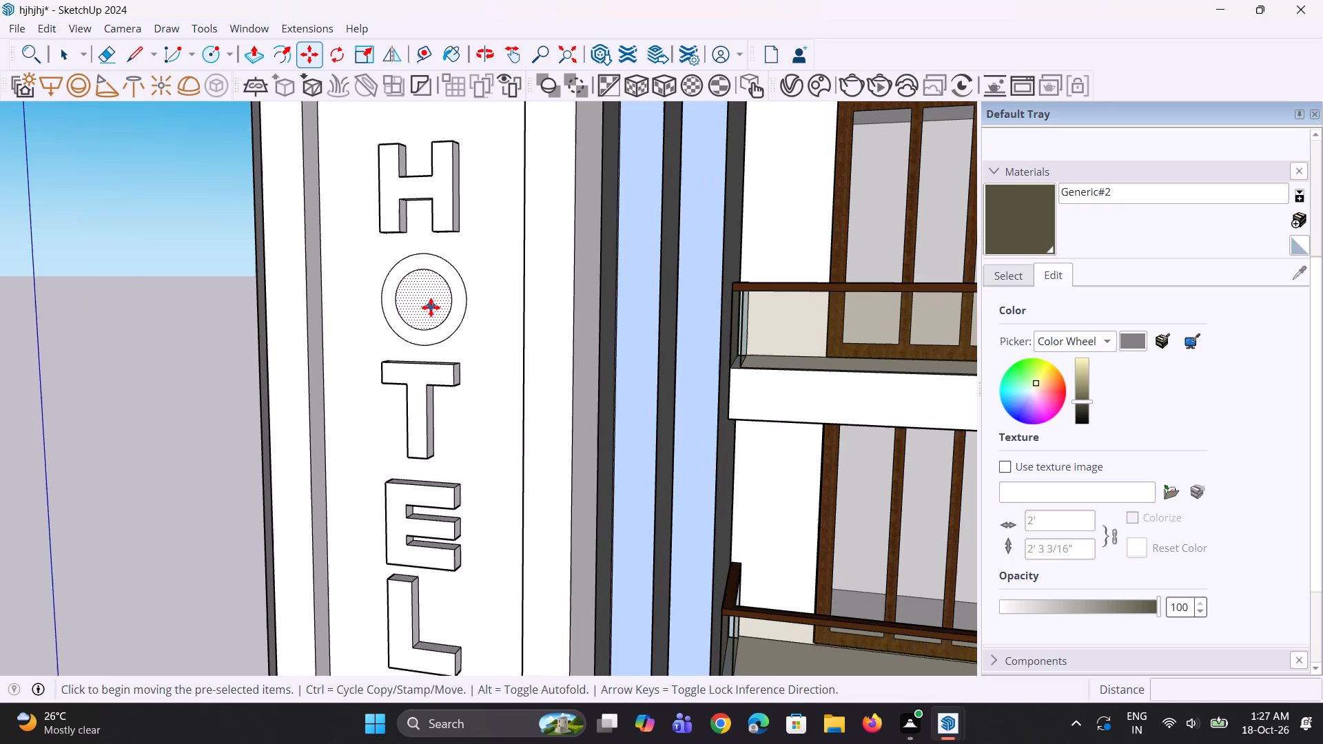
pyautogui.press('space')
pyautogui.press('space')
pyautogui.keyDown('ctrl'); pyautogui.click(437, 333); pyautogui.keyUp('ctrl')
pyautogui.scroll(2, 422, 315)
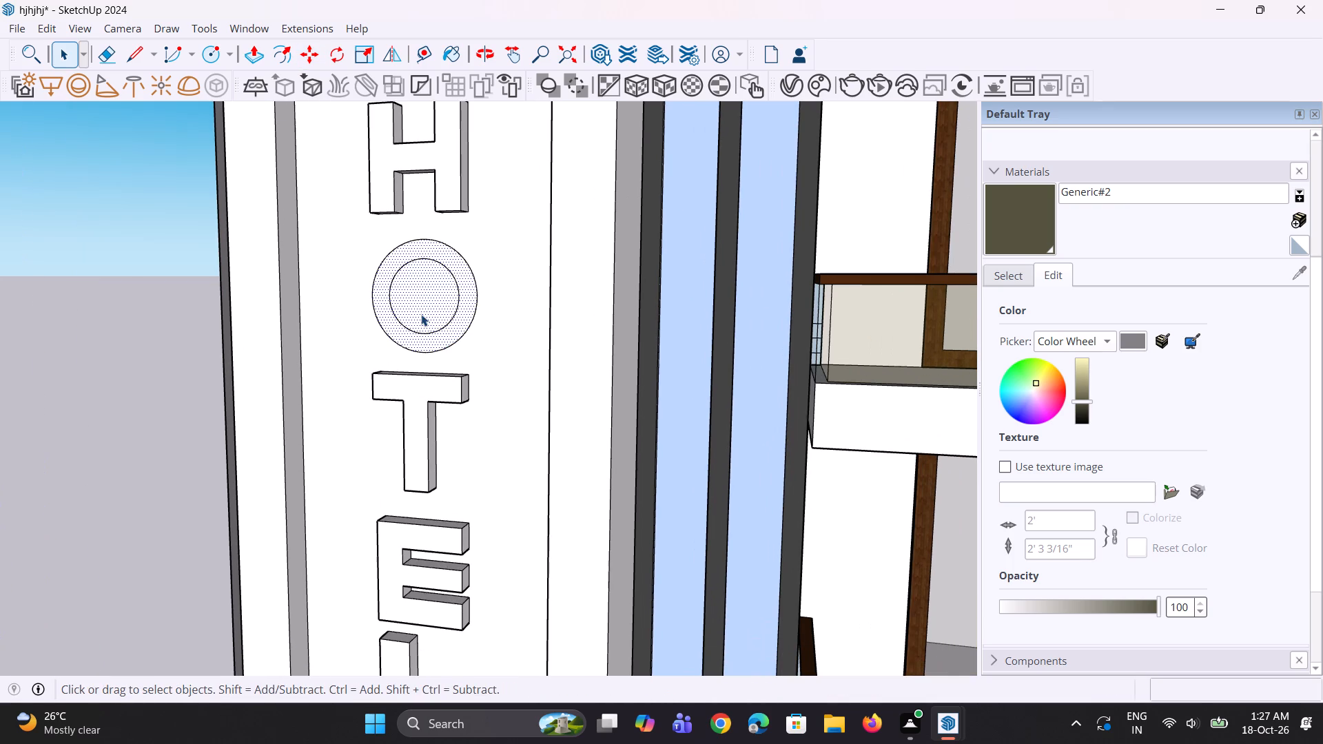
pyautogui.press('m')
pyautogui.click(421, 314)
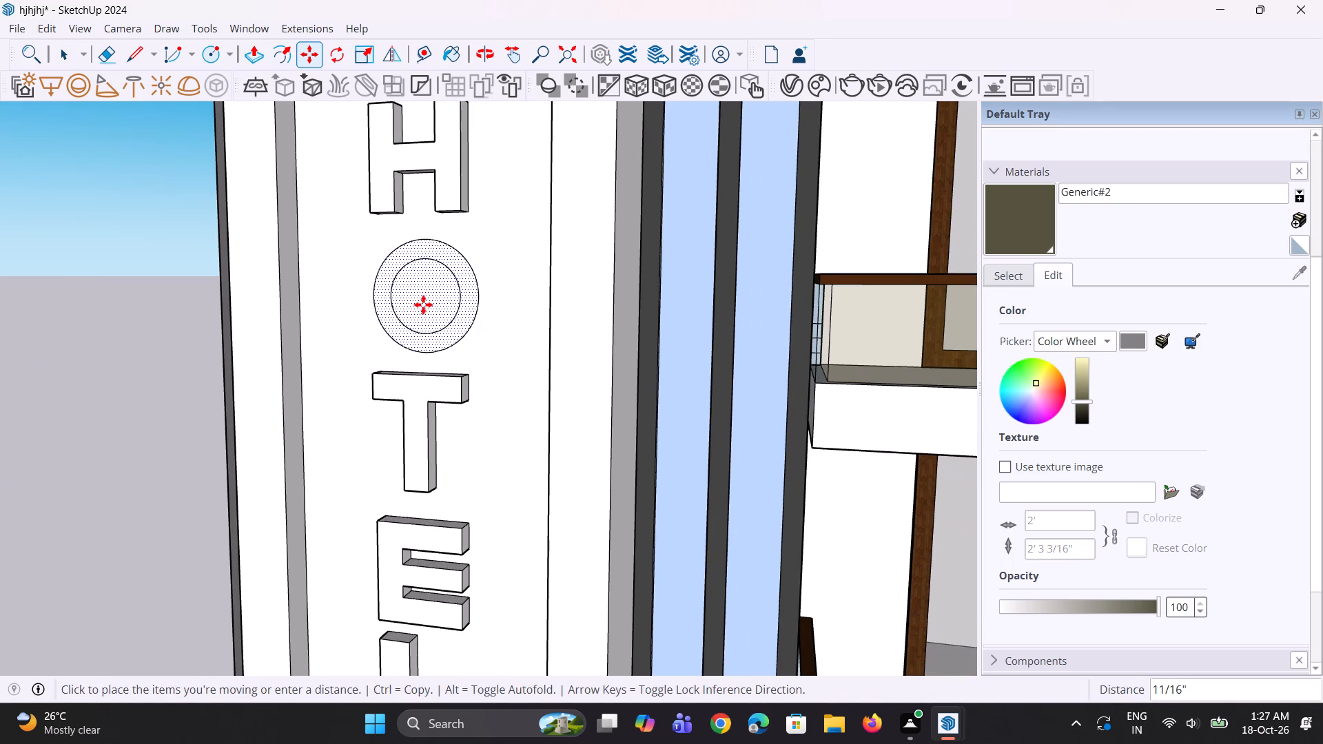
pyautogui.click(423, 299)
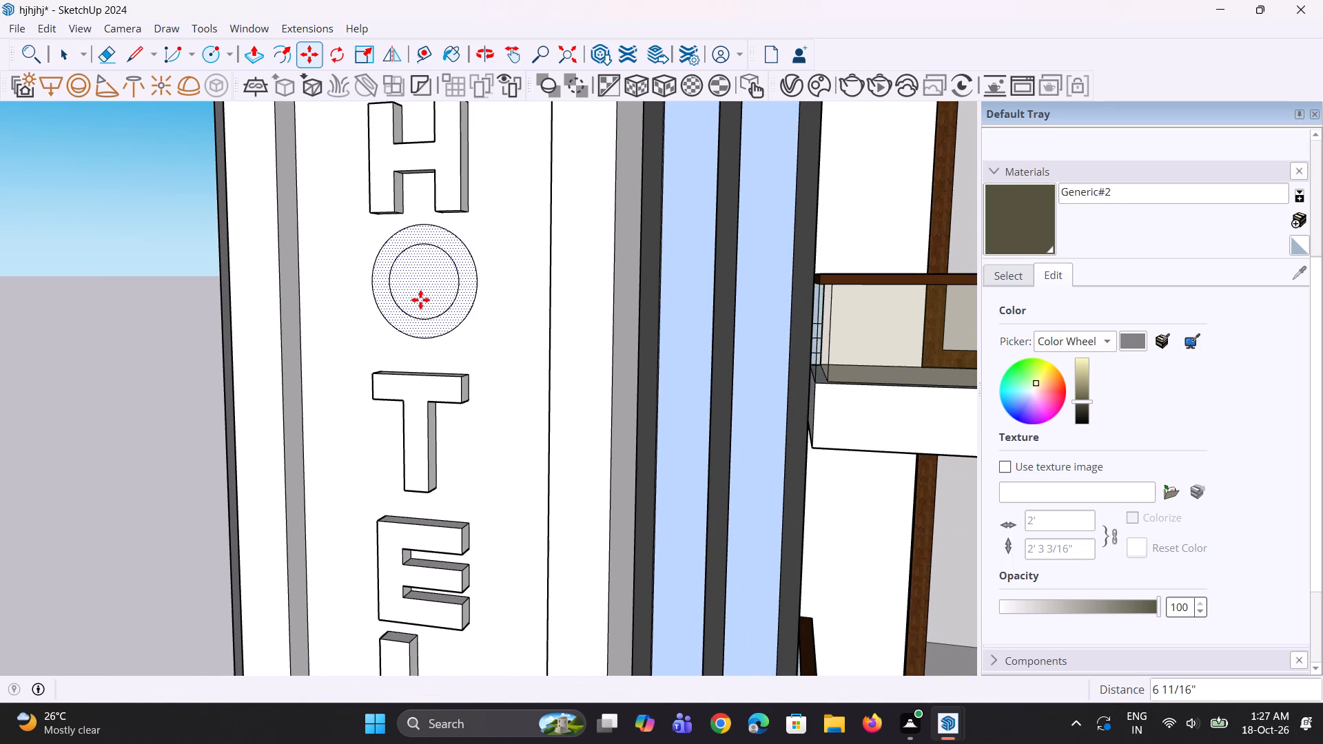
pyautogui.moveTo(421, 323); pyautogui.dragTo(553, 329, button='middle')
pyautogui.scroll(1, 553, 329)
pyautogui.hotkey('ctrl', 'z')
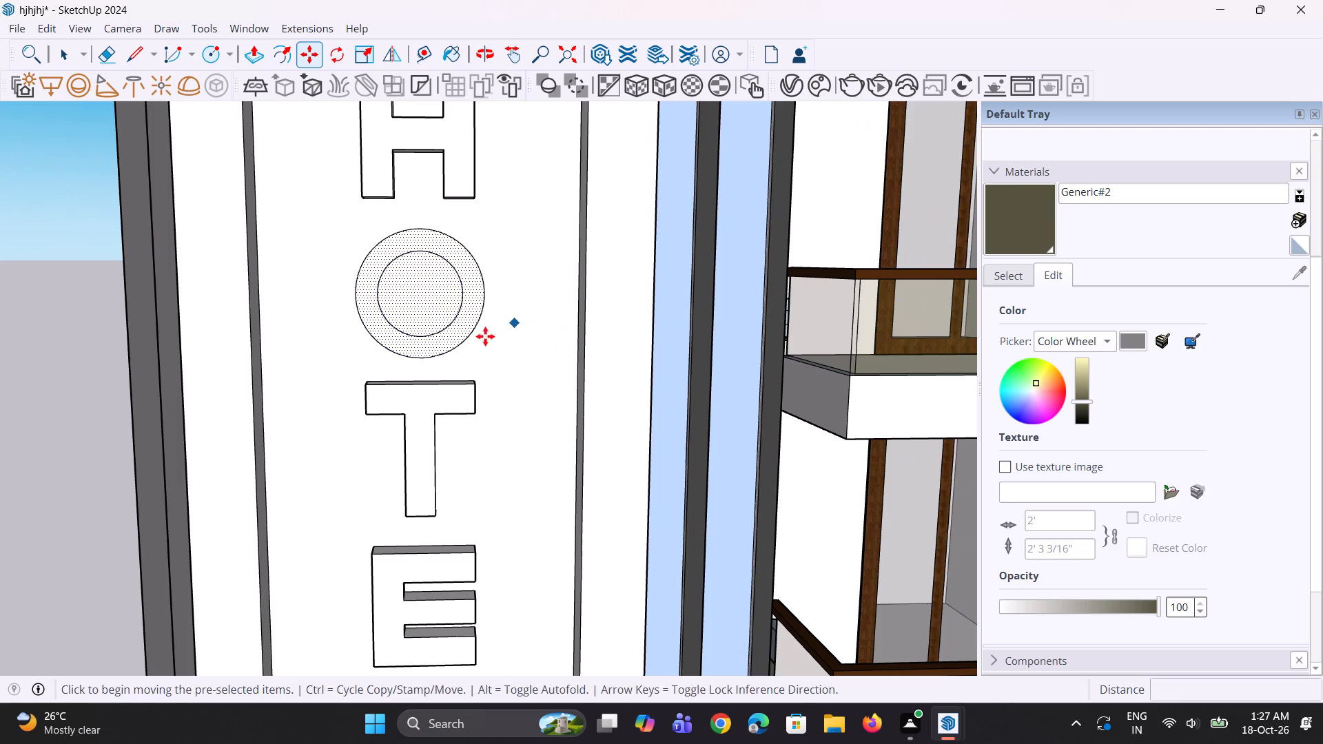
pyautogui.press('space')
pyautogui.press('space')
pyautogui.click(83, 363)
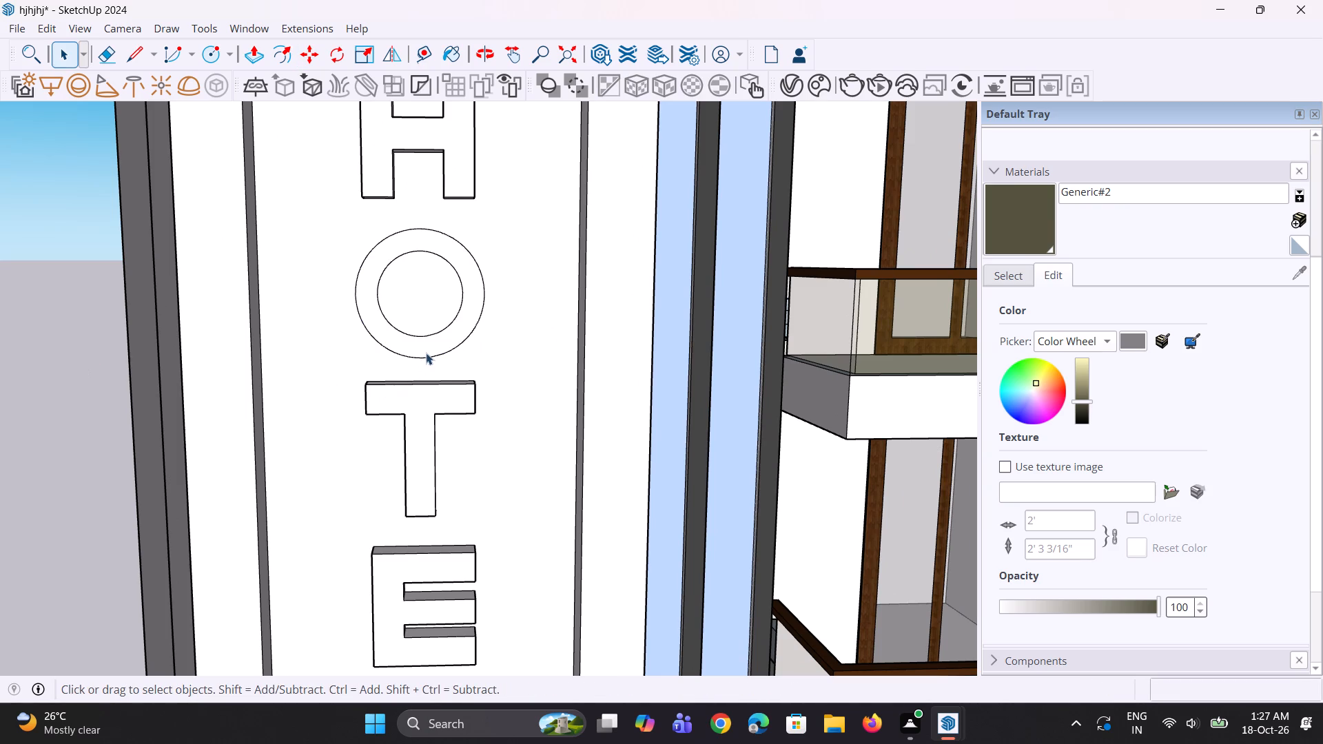
# Extrude the letter O's ring 10" out from the sign panel to match the neighbouring letters, and clear the selection.
pyautogui.click(431, 349)
pyautogui.press('p')
pyautogui.click(431, 349)
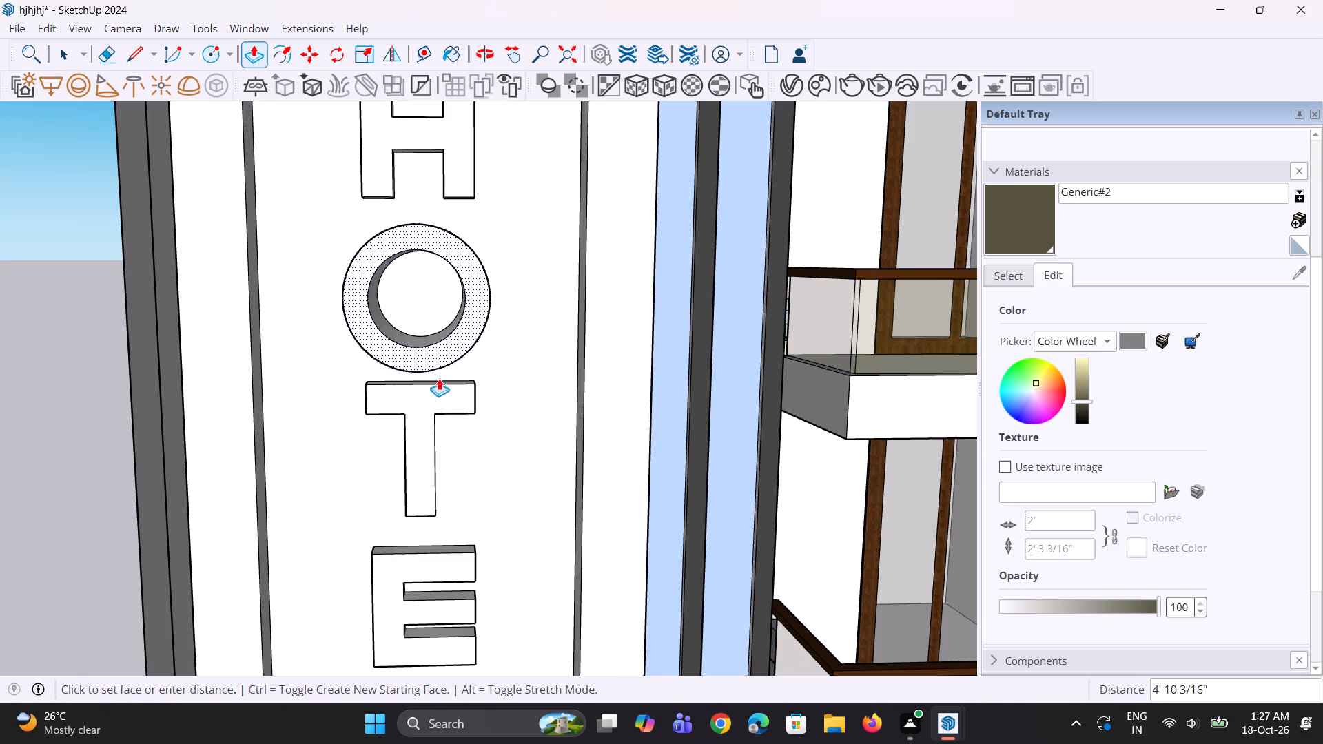
pyautogui.moveTo(433, 358); pyautogui.dragTo(393, 283, button='middle')
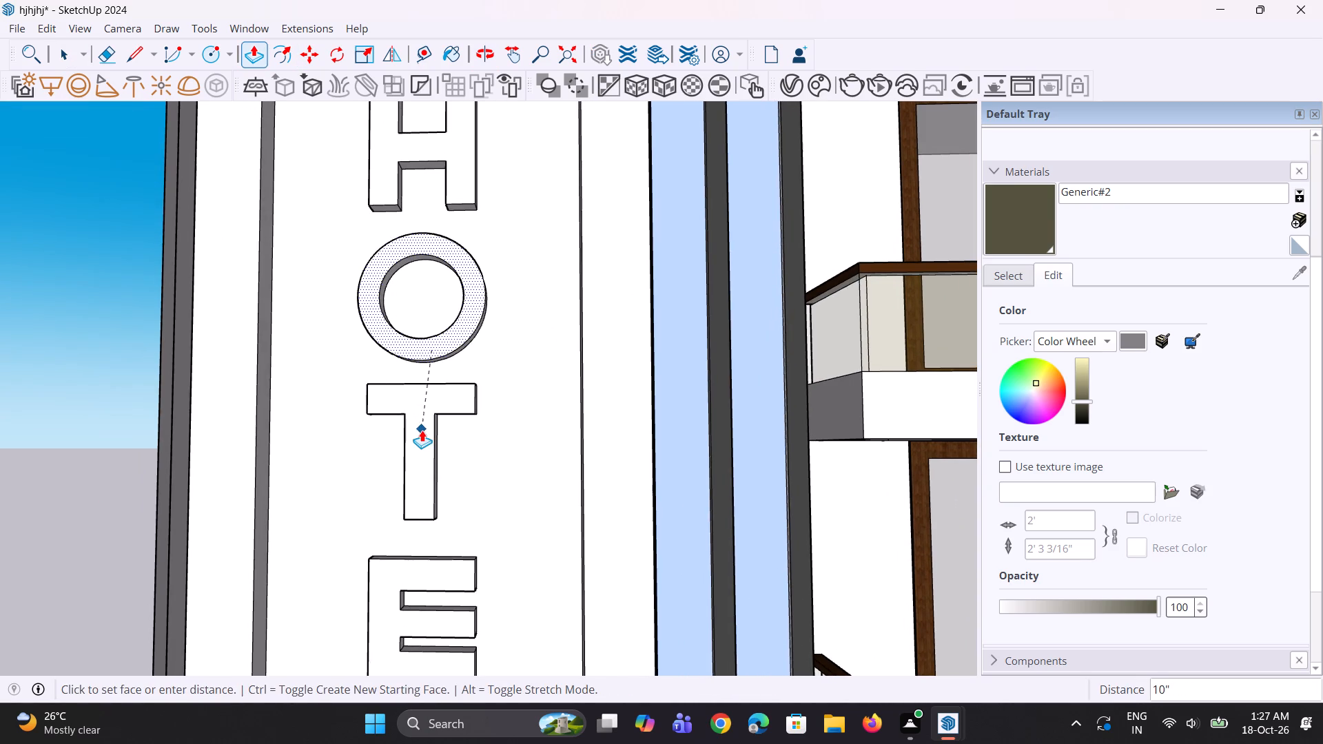
pyautogui.click(422, 430)
pyautogui.scroll(-5, 460, 374)
pyautogui.moveTo(455, 396); pyautogui.dragTo(499, 424, button='middle')
pyautogui.press('space')
pyautogui.press('space')
pyautogui.scroll(-4, 495, 400)
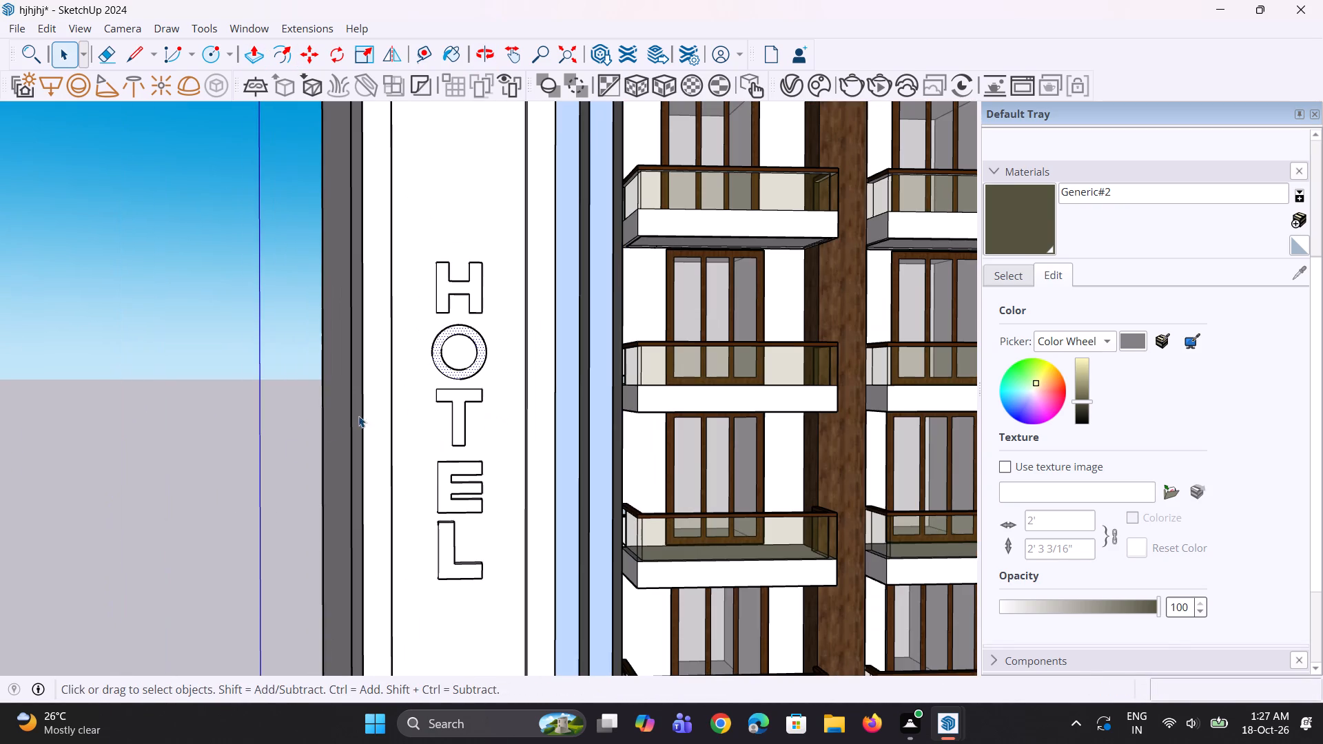
pyautogui.click(255, 447)
# Create a new generic material in the V-Ray Asset Editor and give it a medium grey diffuse colour.
pyautogui.scroll(-5, 577, 361)
pyautogui.moveTo(537, 378); pyautogui.dragTo(548, 396, button='middle')
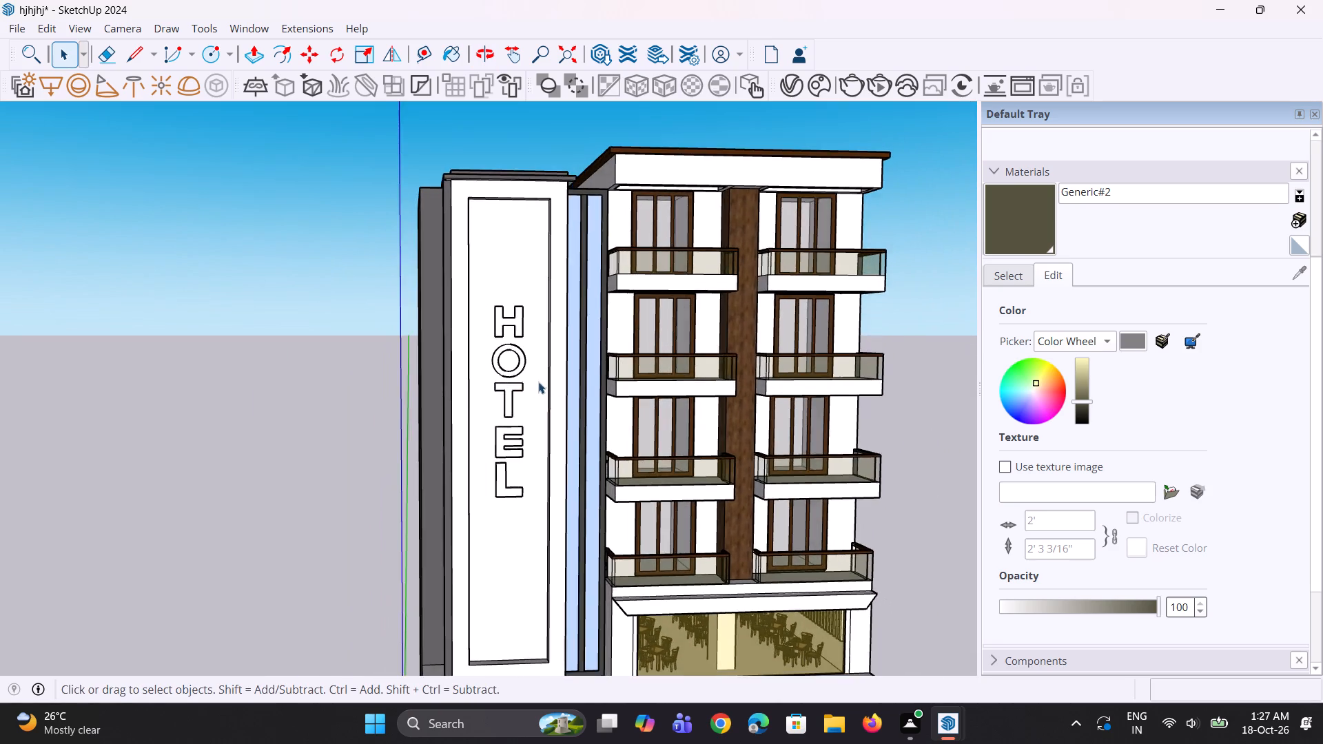
pyautogui.scroll(-4, 537, 380)
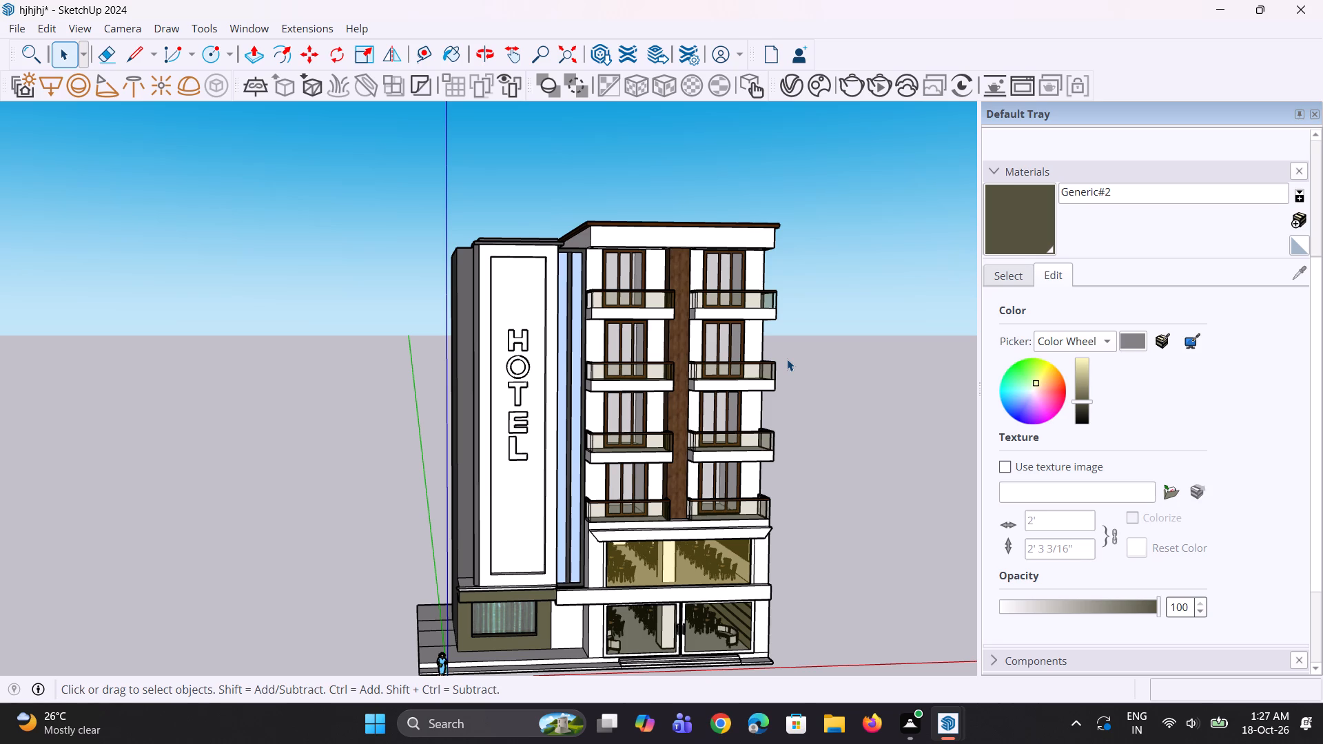
pyautogui.scroll(-4, 673, 231)
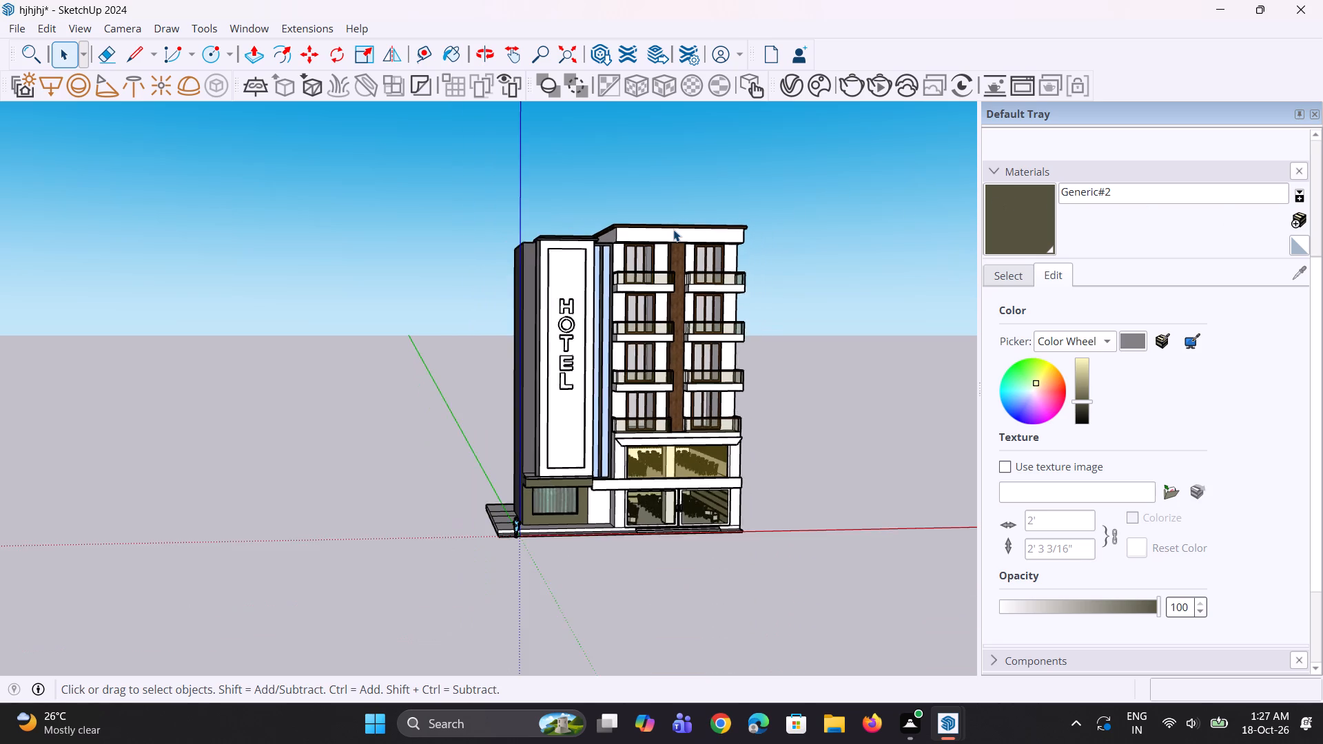
pyautogui.scroll(-2, 673, 229)
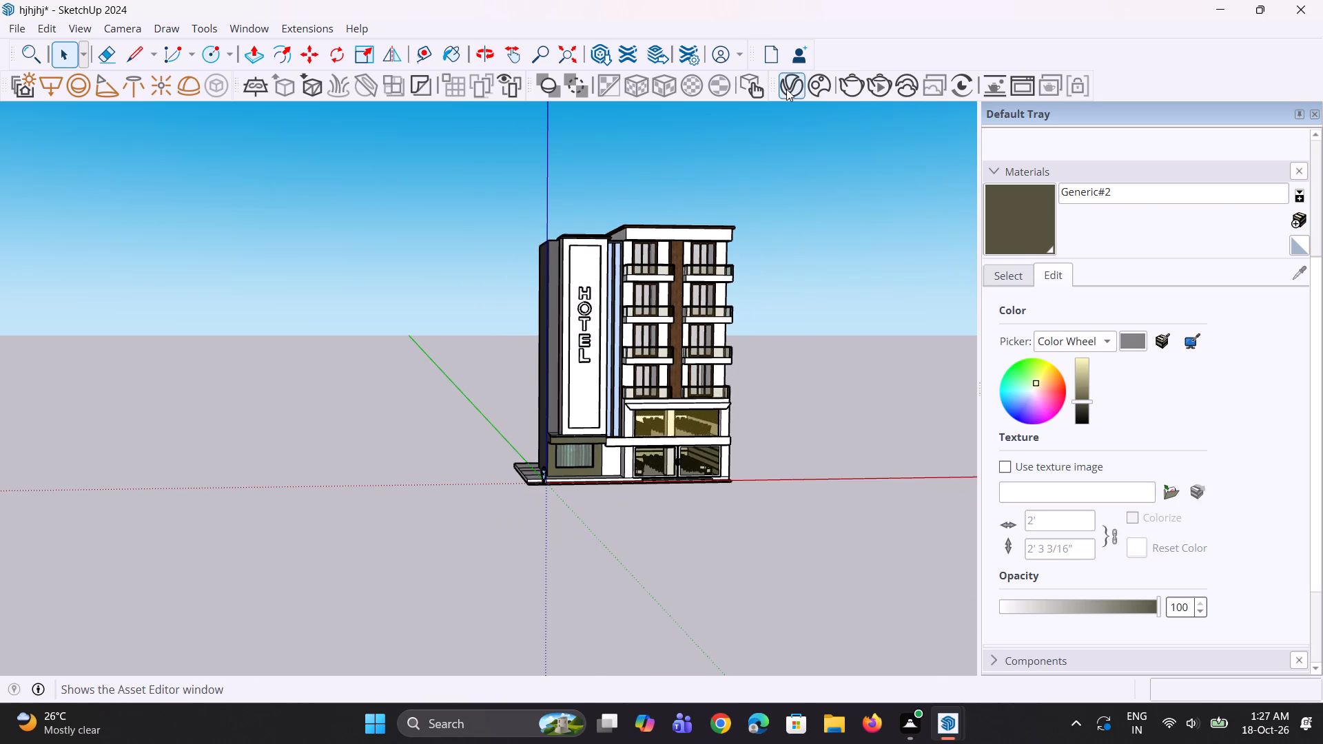
pyautogui.rightClick(786, 89)
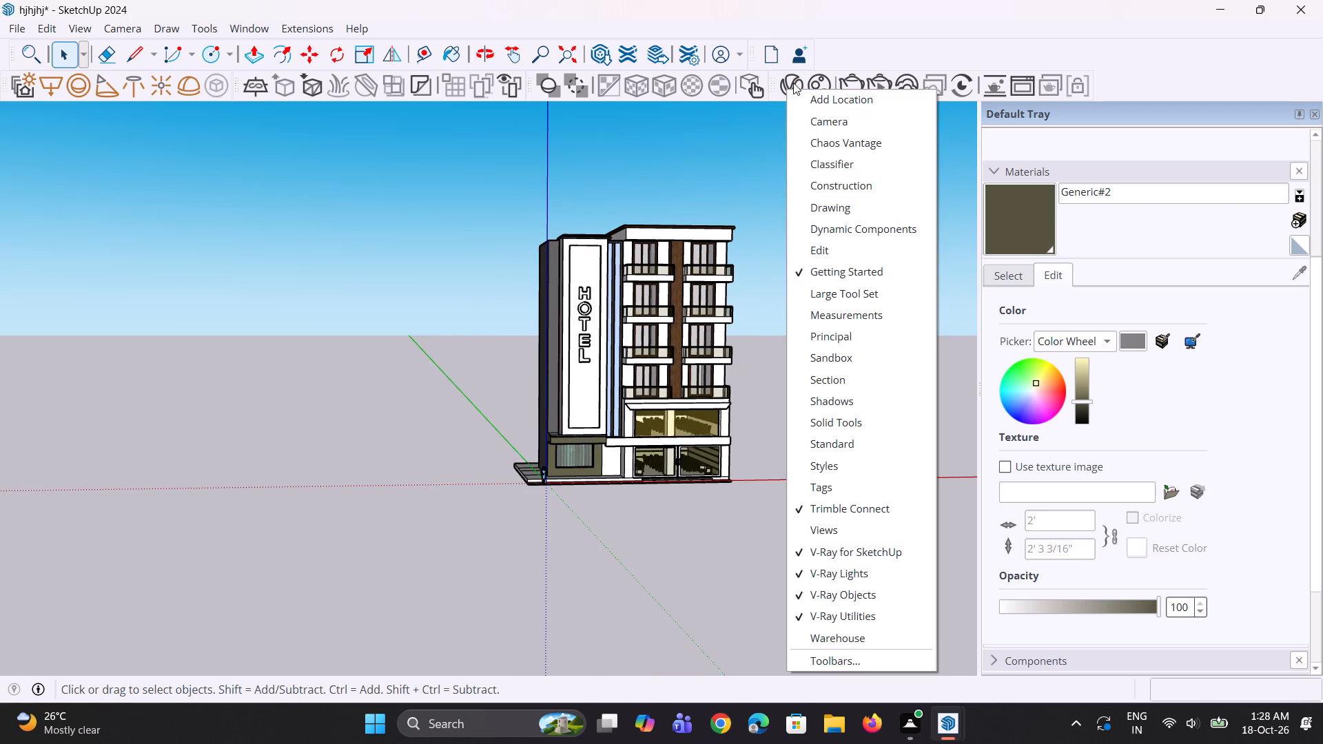
pyautogui.click(793, 83)
pyautogui.rightClick(543, 103)
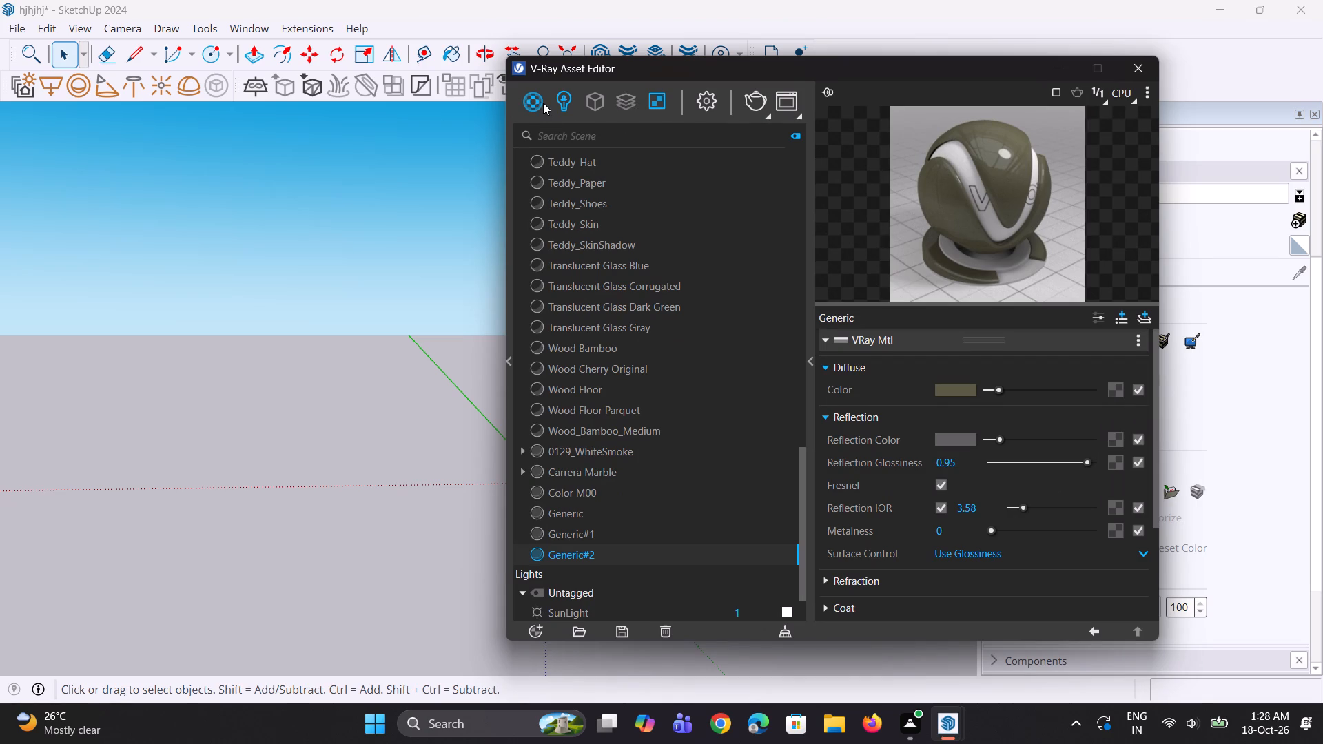
pyautogui.click(555, 127)
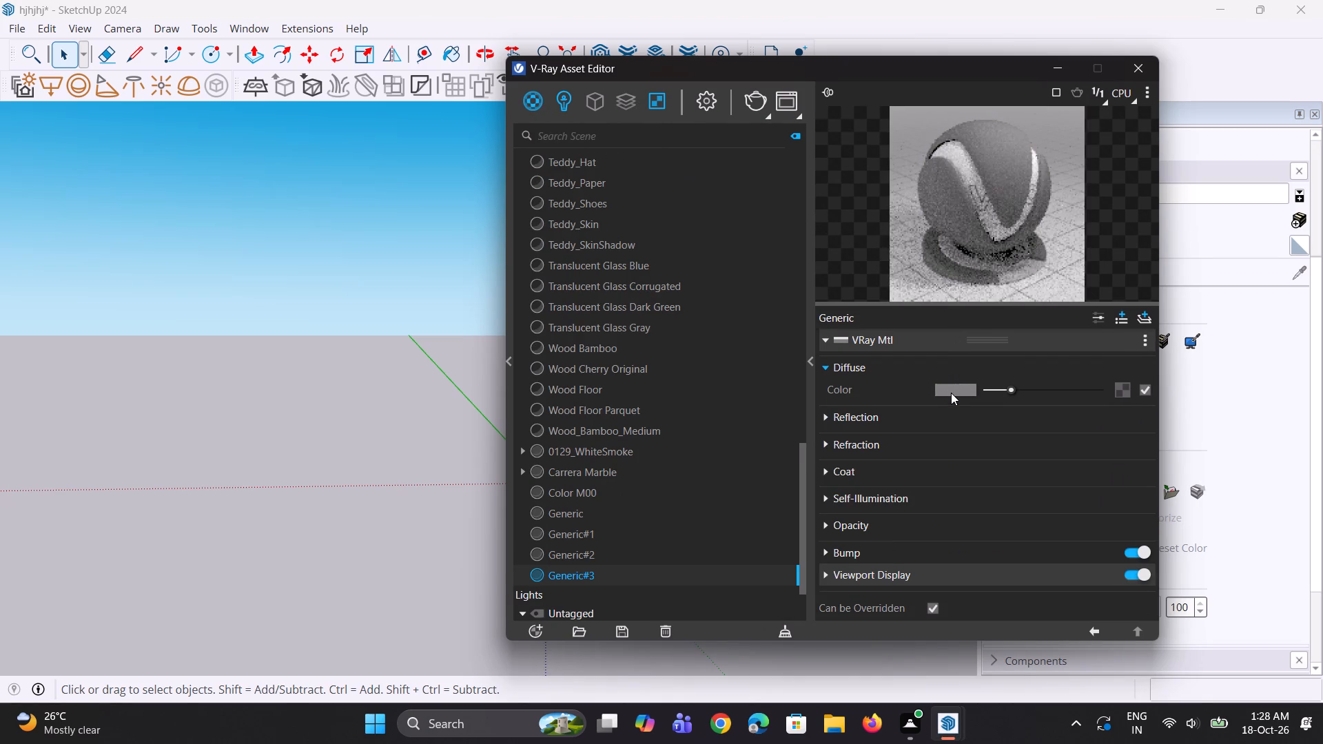
pyautogui.click(951, 393)
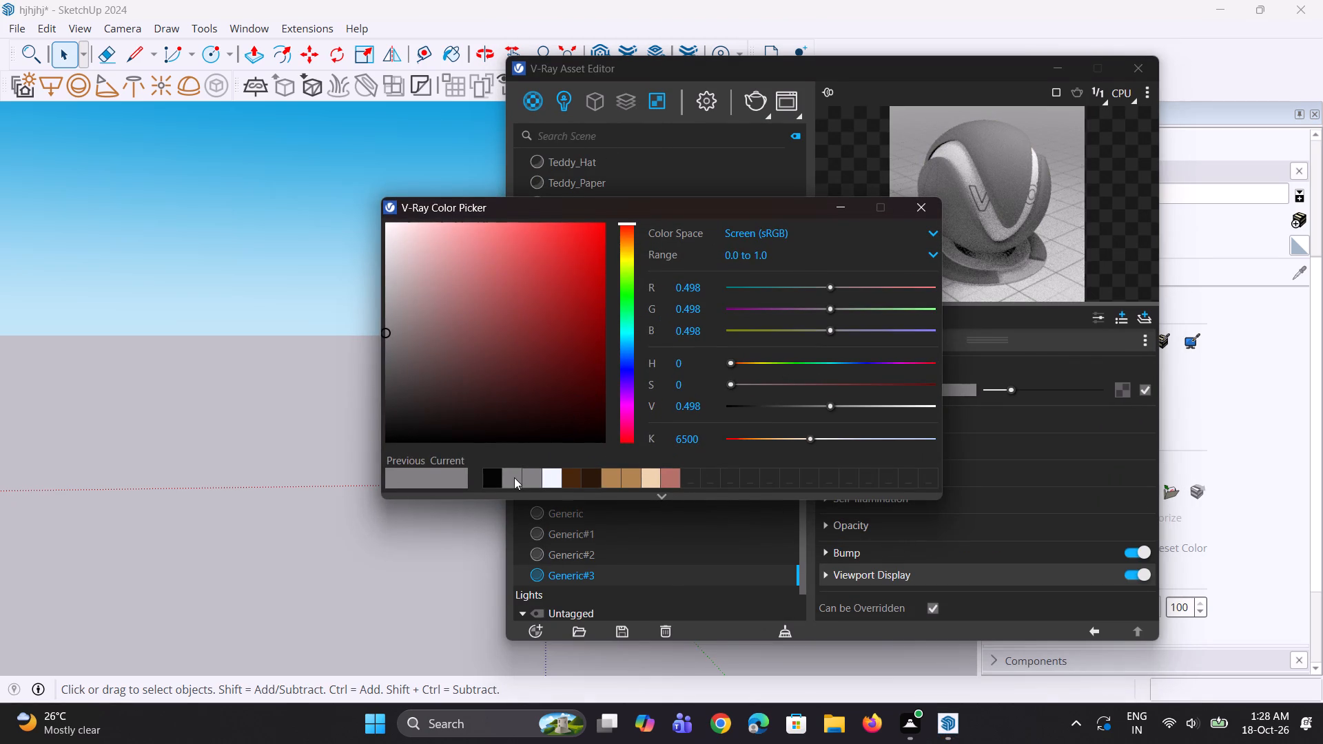
pyautogui.click(514, 477)
pyautogui.click(851, 215)
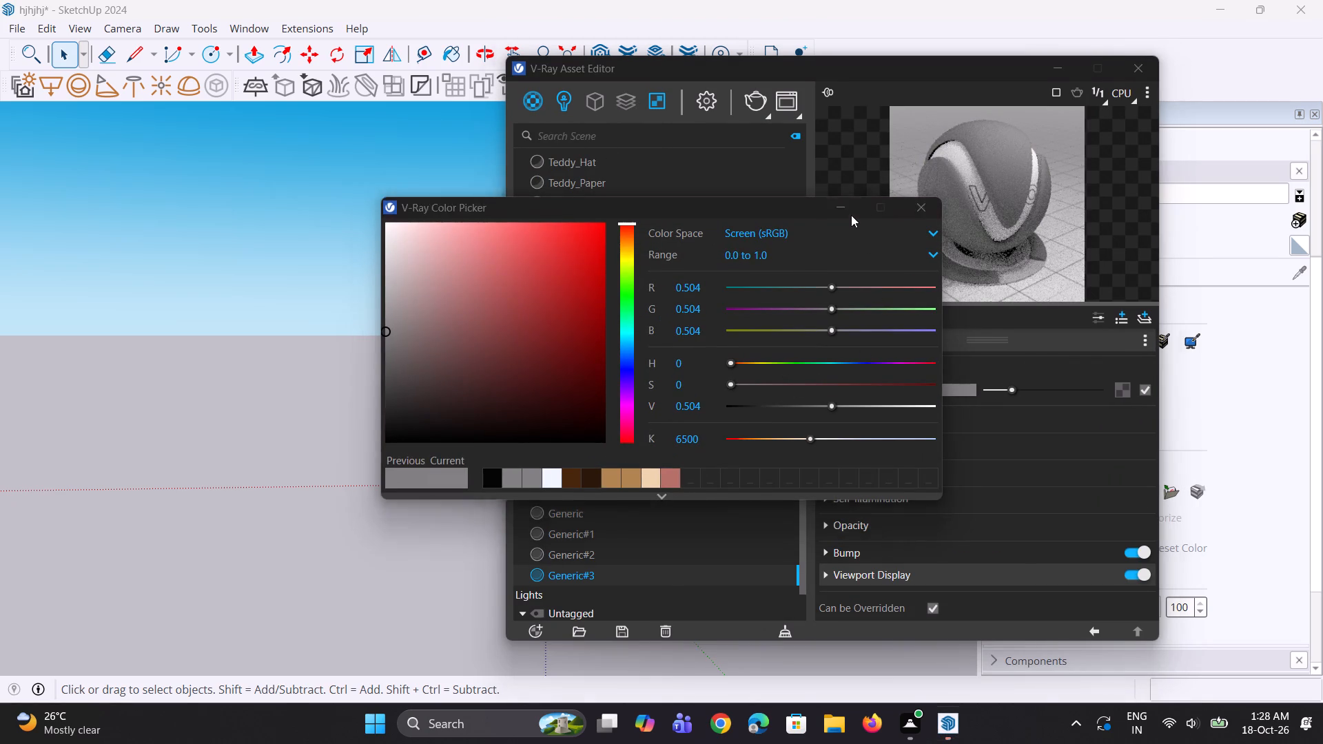
pyautogui.moveTo(1009, 384); pyautogui.dragTo(1003, 388)
pyautogui.click(1008, 388)
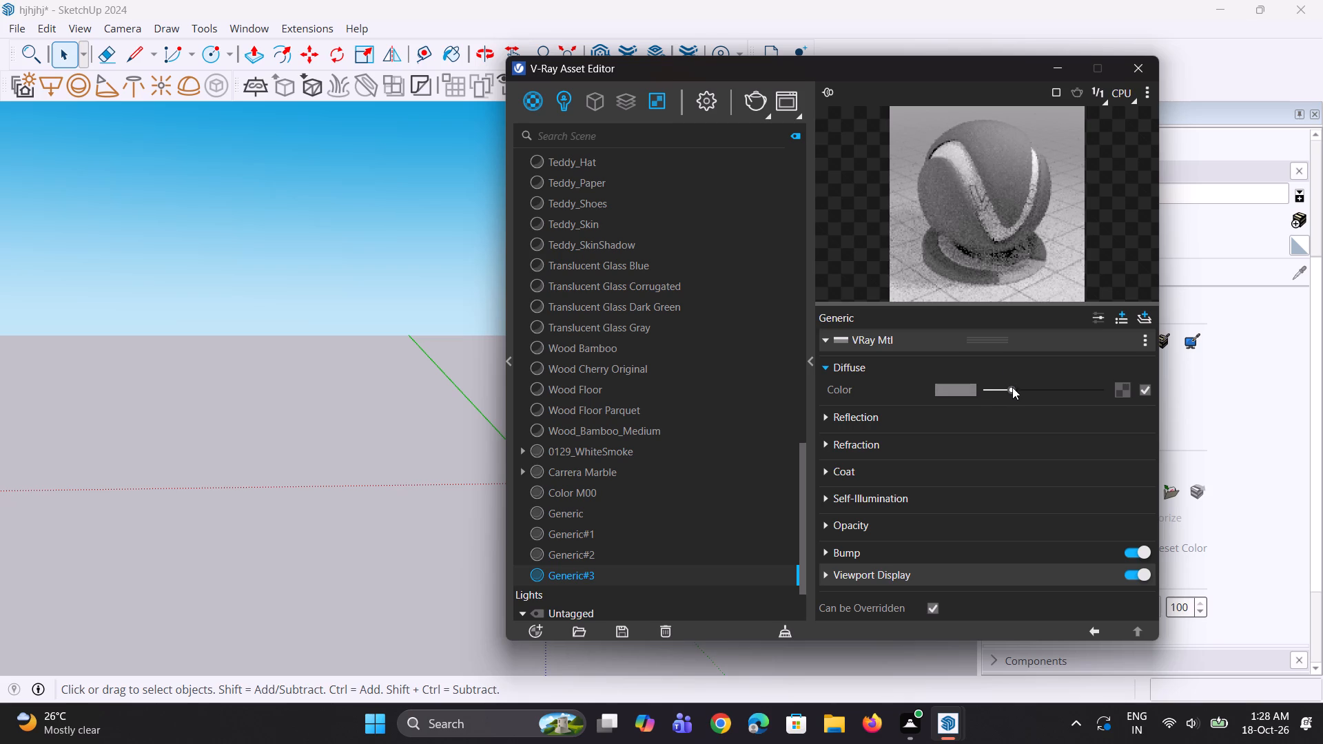
# Give the new grey material a mid-grey reflection colour and a reflection glossiness of 0.95, and put the Asset Editor away.
pyautogui.click(903, 415)
pyautogui.moveTo(987, 434); pyautogui.dragTo(1005, 440)
pyautogui.click(1005, 440)
pyautogui.moveTo(962, 457); pyautogui.dragTo(906, 463)
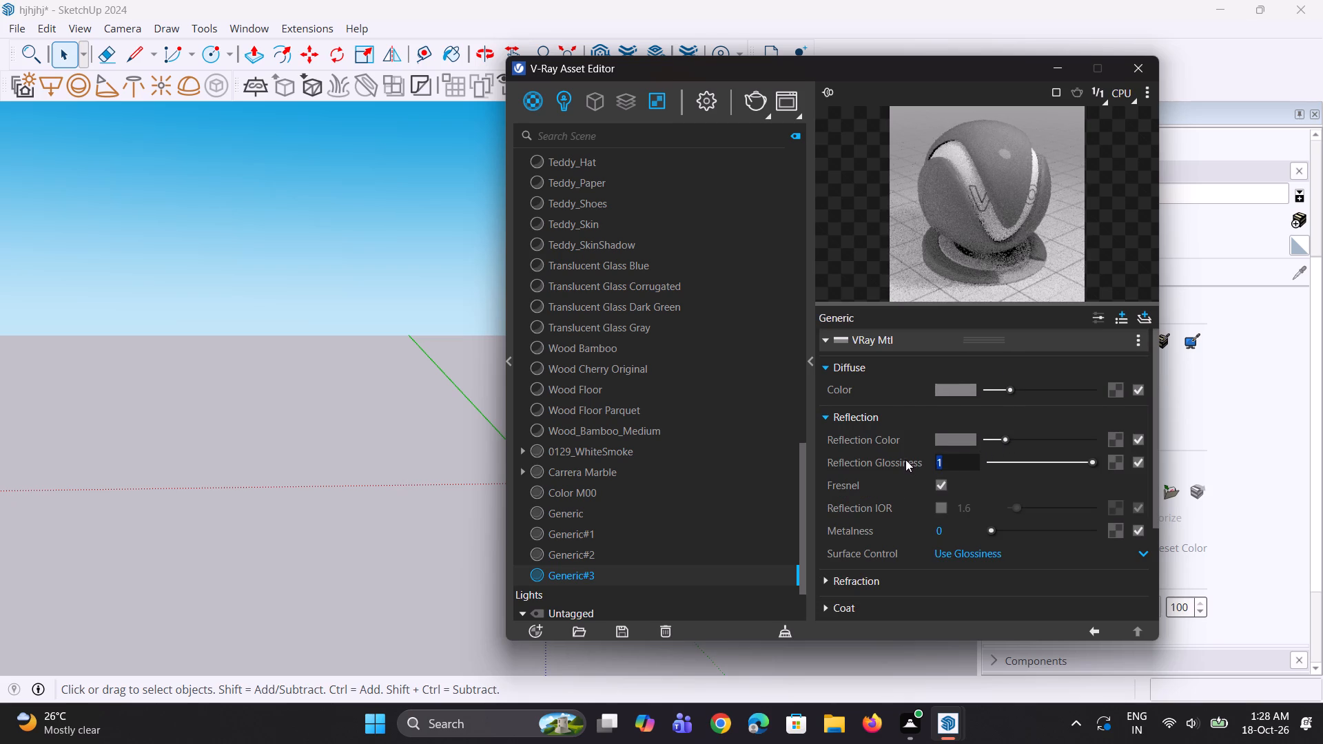
pyautogui.press('0')
pyautogui.press('.')
pyautogui.press('9')
pyautogui.press('5')
pyautogui.press('Return')
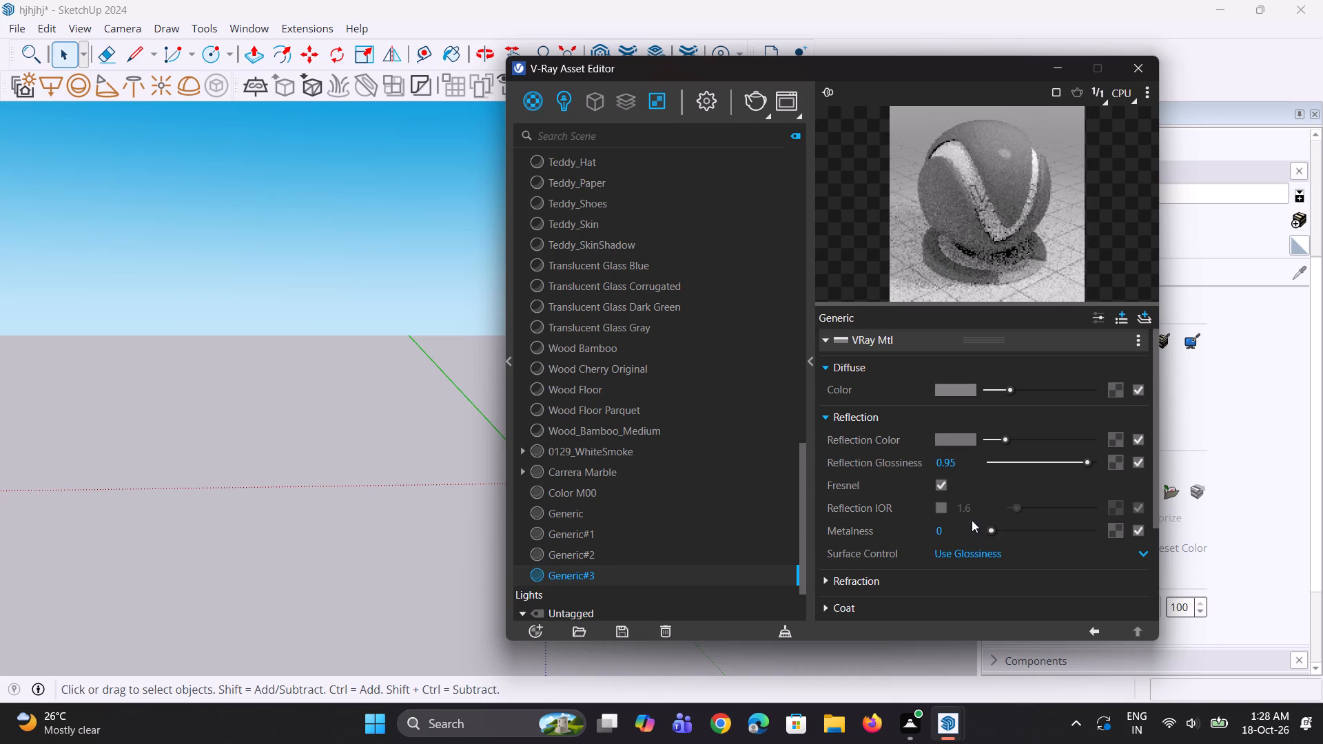
pyautogui.doubleClick(963, 194)
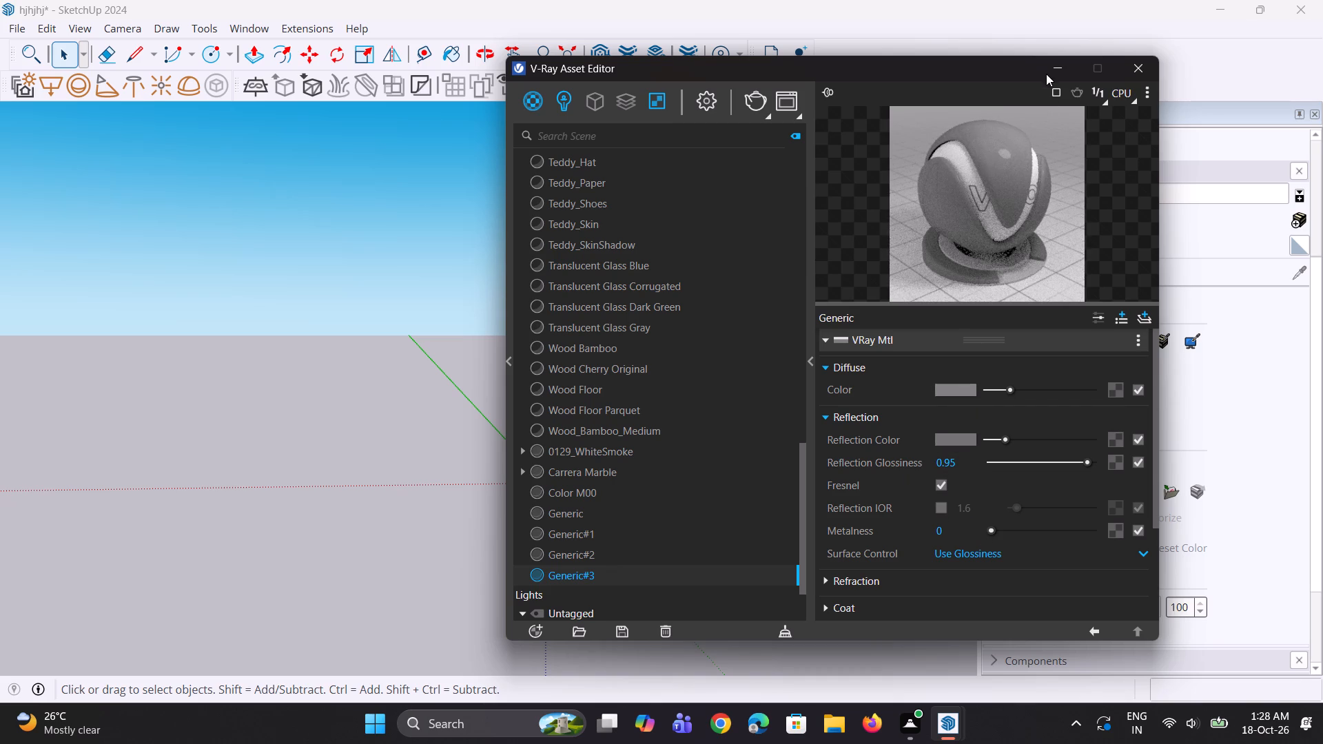
pyautogui.click(1047, 68)
# Paint the building's side wall and the narrow front wall strip beside the sign tower with the new grey material.
pyautogui.click(1030, 213)
pyautogui.scroll(1, 566, 340)
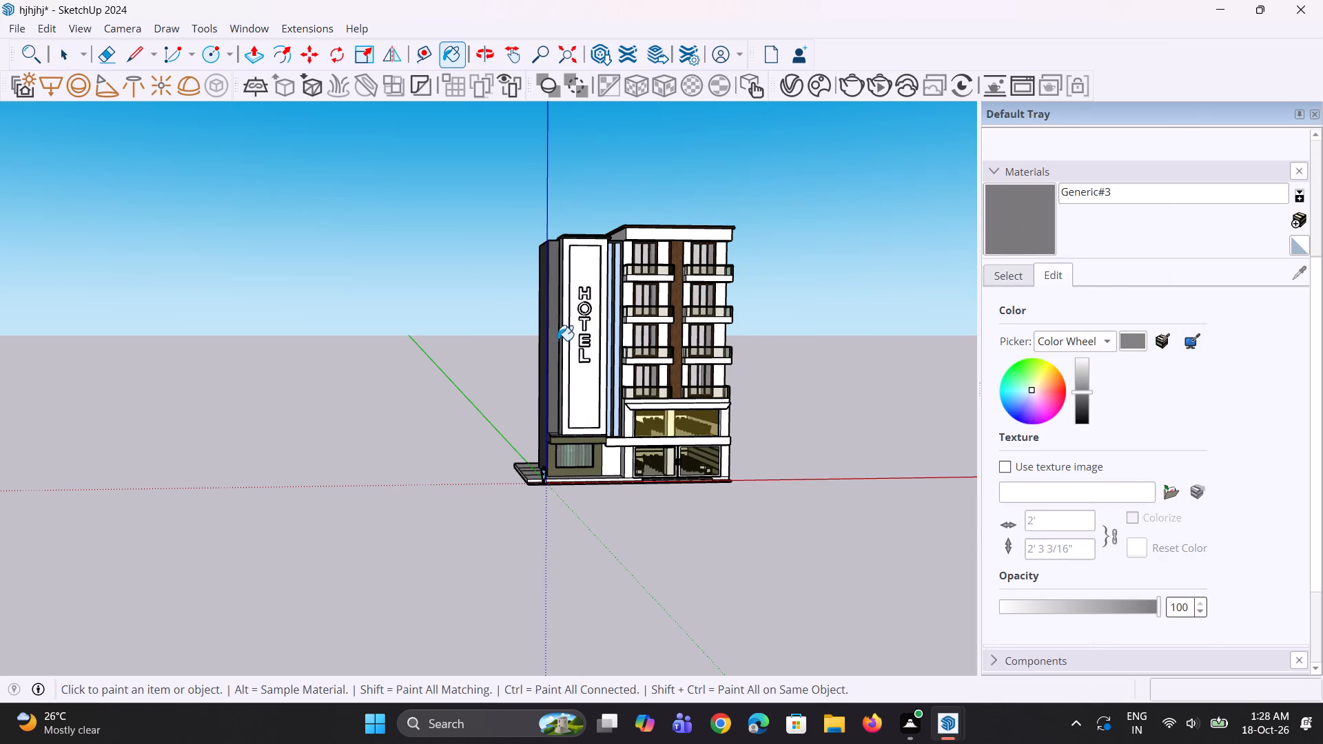
pyautogui.scroll(3, 557, 340)
pyautogui.click(546, 344)
pyautogui.click(549, 333)
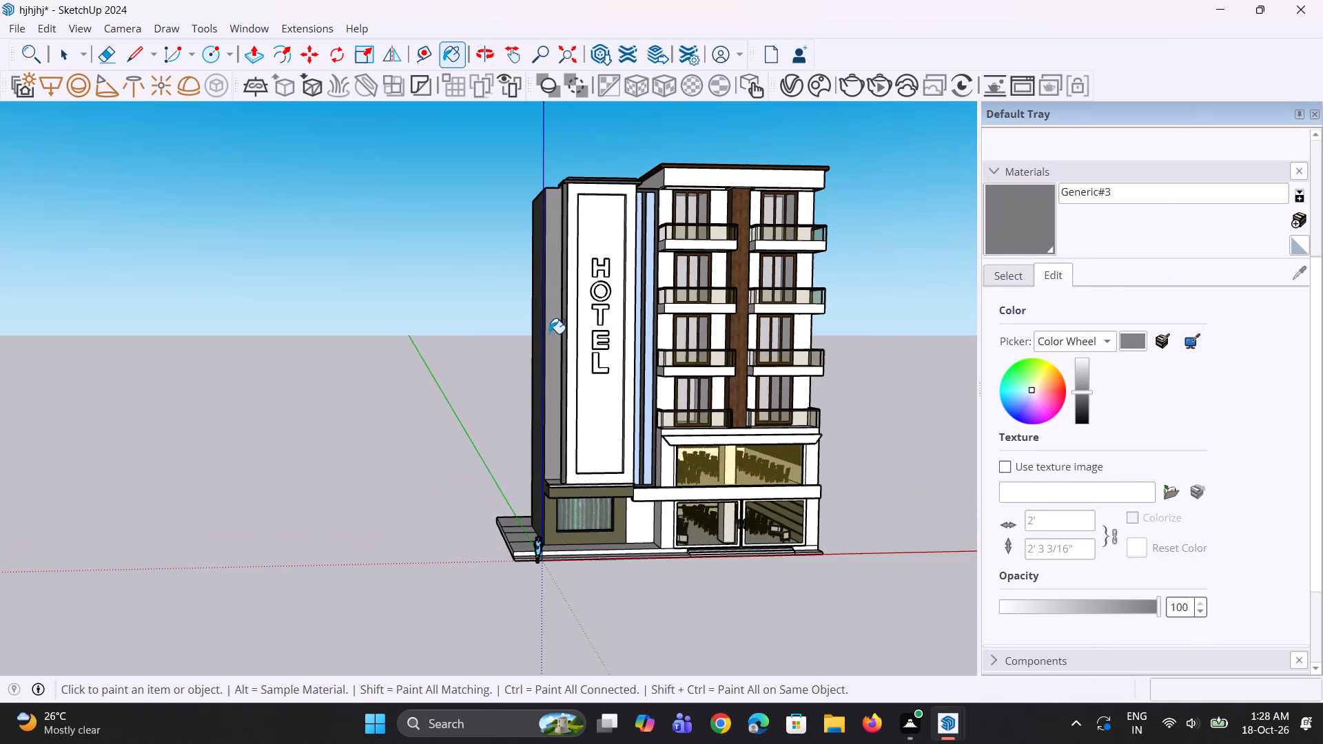
pyautogui.scroll(4, 551, 338)
pyautogui.click(536, 339)
# Examine the grey side wall, the sign tower and the whole facade from several angles.
pyautogui.moveTo(564, 340); pyautogui.dragTo(574, 376, button='middle')
pyautogui.scroll(-2, 576, 364)
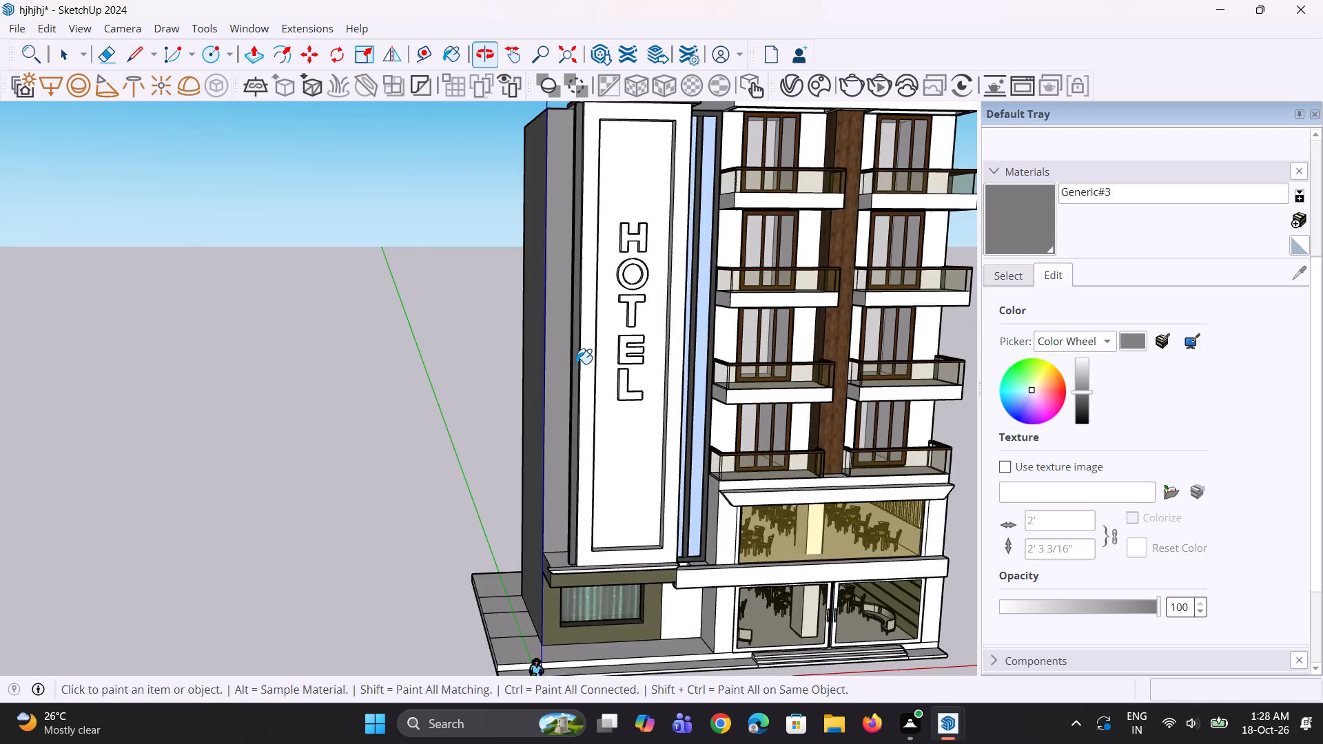
pyautogui.scroll(-2, 576, 364)
pyautogui.moveTo(576, 337); pyautogui.dragTo(768, 370, button='middle')
pyautogui.scroll(6, 602, 318)
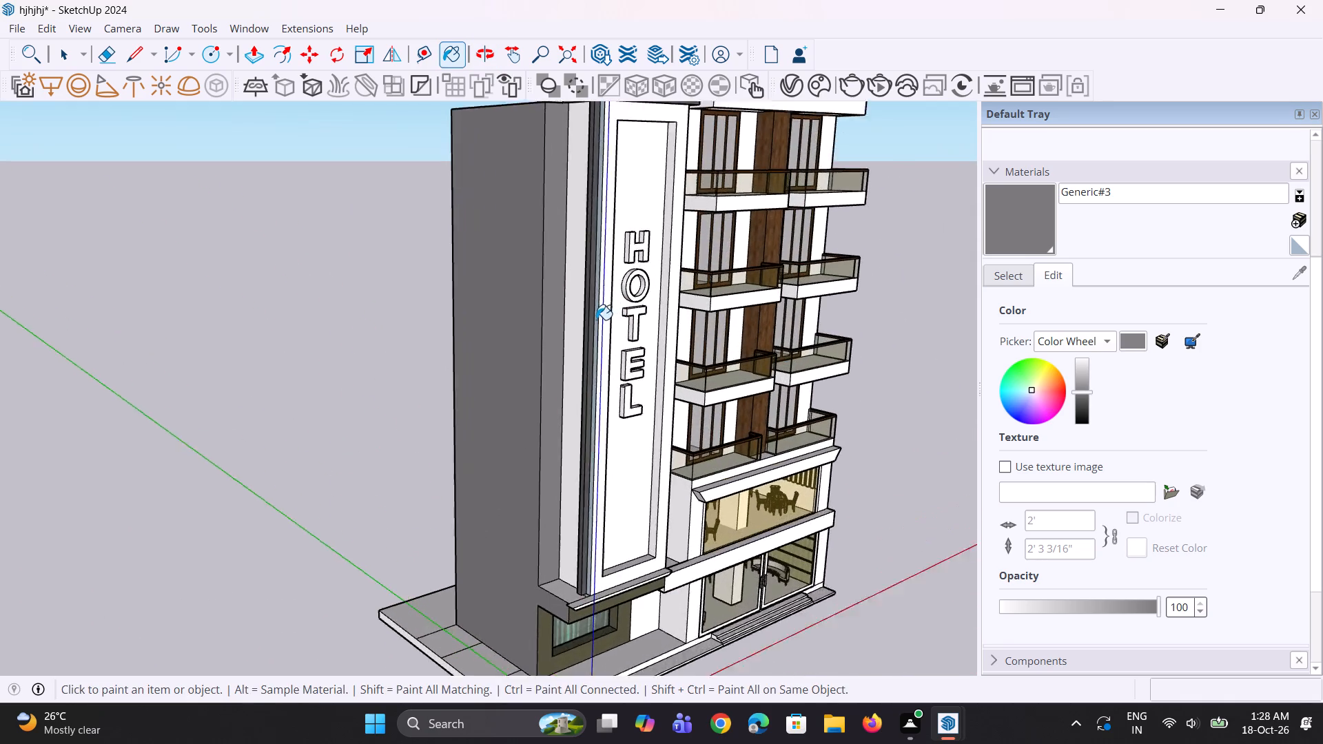
pyautogui.moveTo(595, 329); pyautogui.dragTo(484, 312, button='middle')
pyautogui.scroll(1, 595, 329)
pyautogui.scroll(2, 498, 334)
pyautogui.scroll(-3, 498, 336)
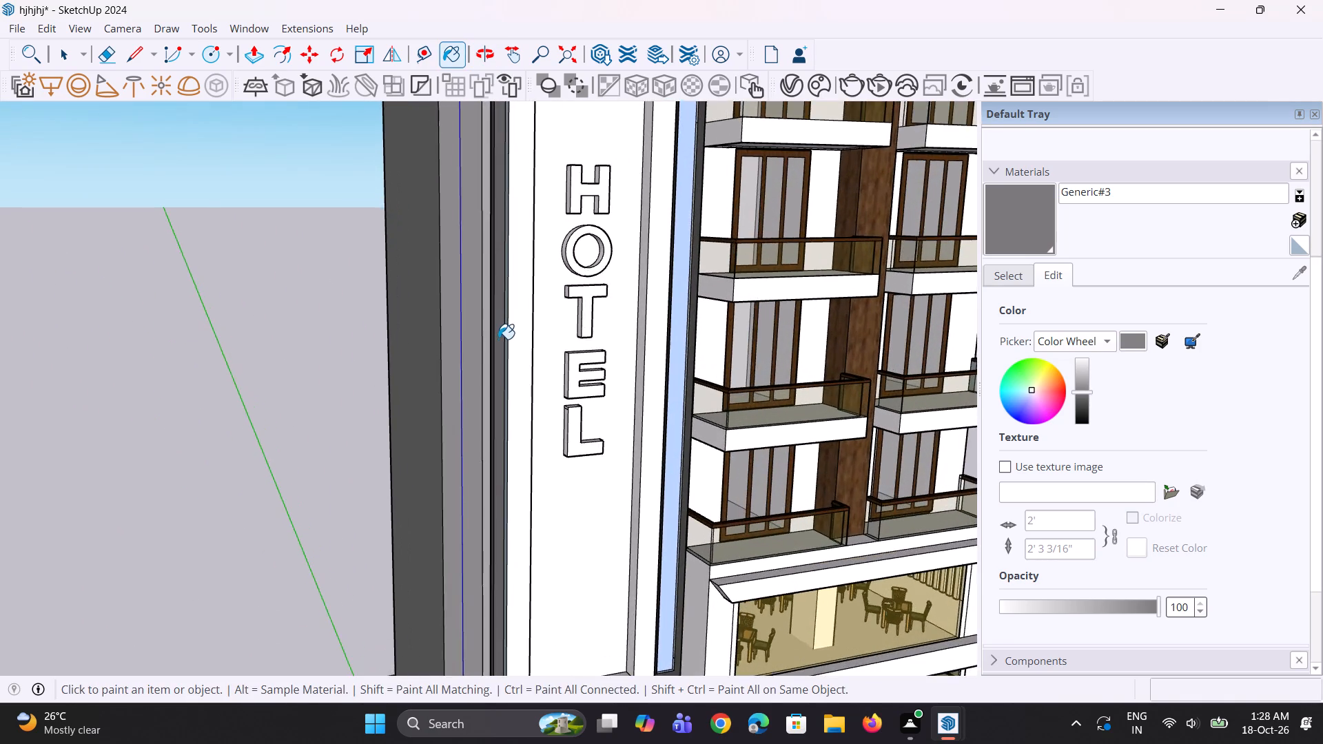
pyautogui.scroll(-2, 498, 339)
pyautogui.moveTo(498, 349); pyautogui.dragTo(433, 331, button='middle')
pyautogui.scroll(-4, 445, 329)
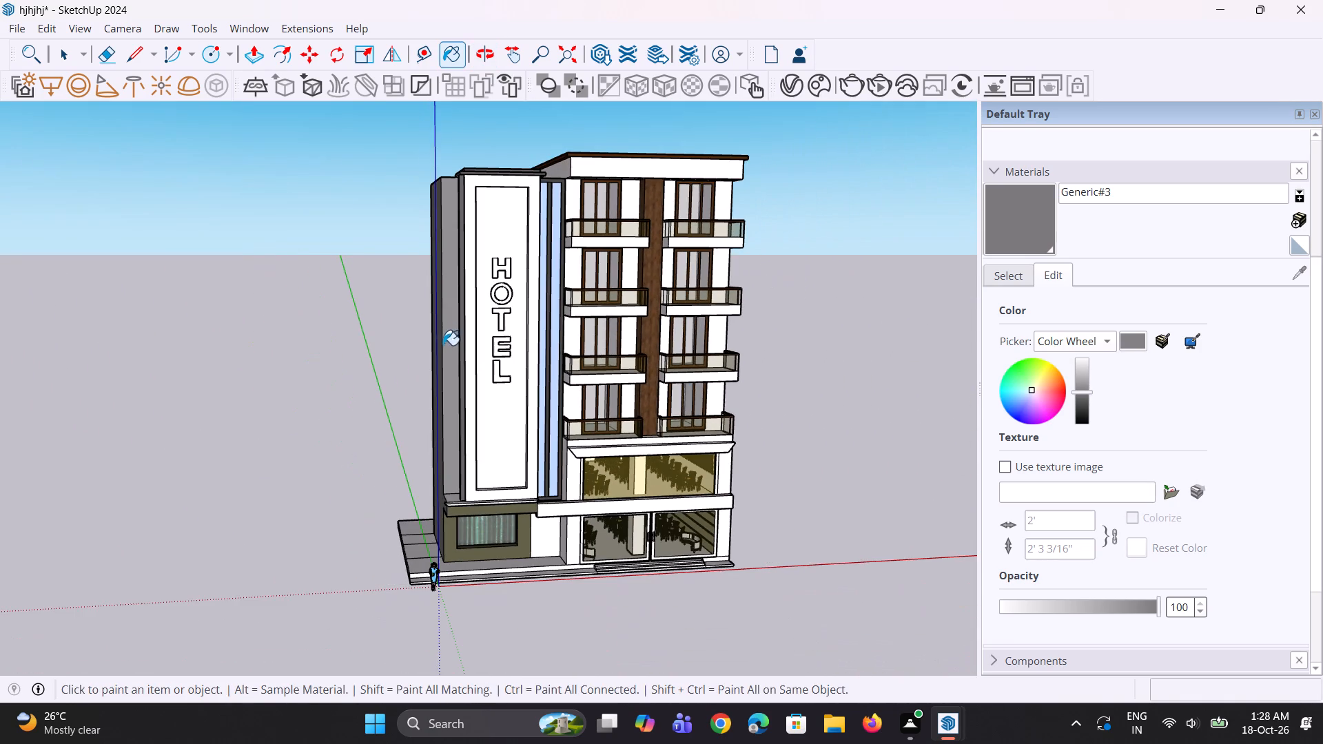
# Paint the front face of the horizontal band above the ground-floor glass doors with the grey Generic#3 material.
pyautogui.moveTo(442, 347); pyautogui.dragTo(436, 345, button='middle')
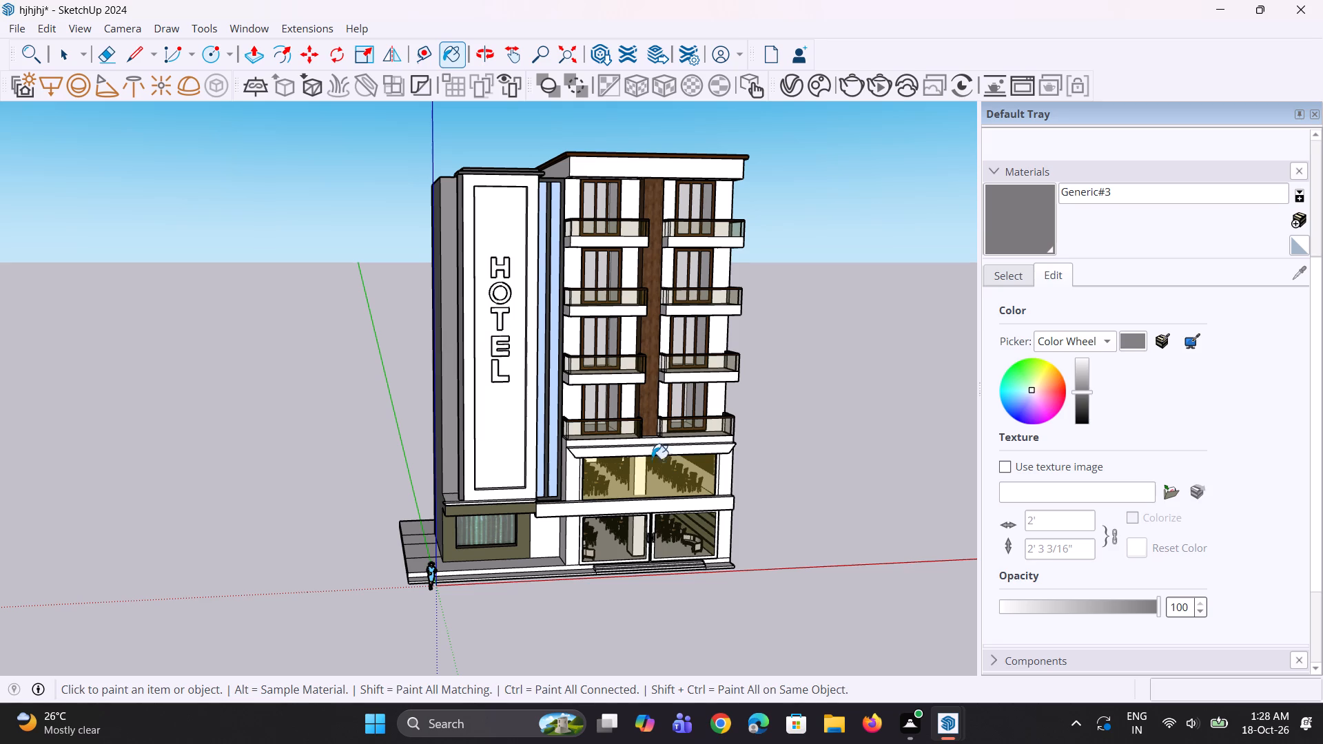
pyautogui.scroll(2, 655, 480)
pyautogui.click(622, 512)
pyautogui.moveTo(524, 526); pyautogui.dragTo(571, 510, button='middle')
pyautogui.scroll(1, 569, 510)
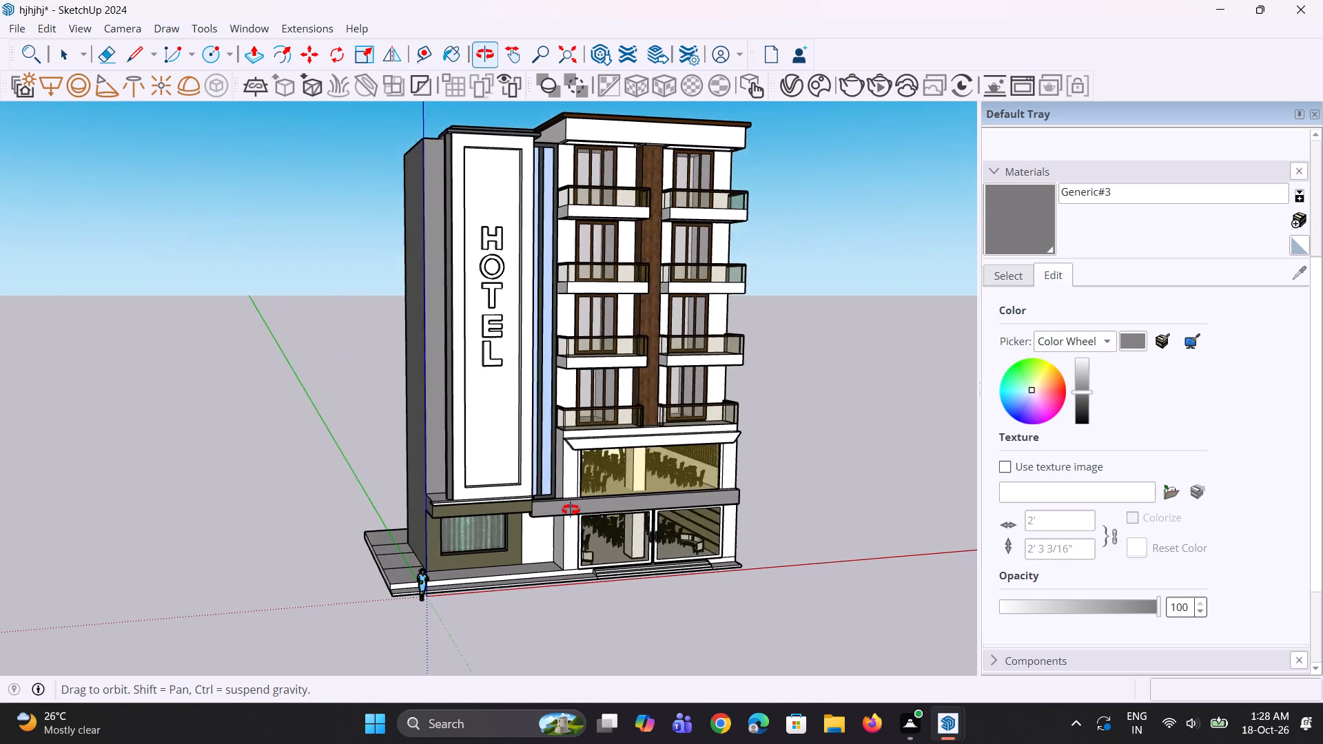
pyautogui.moveTo(571, 510); pyautogui.dragTo(572, 508, button='middle')
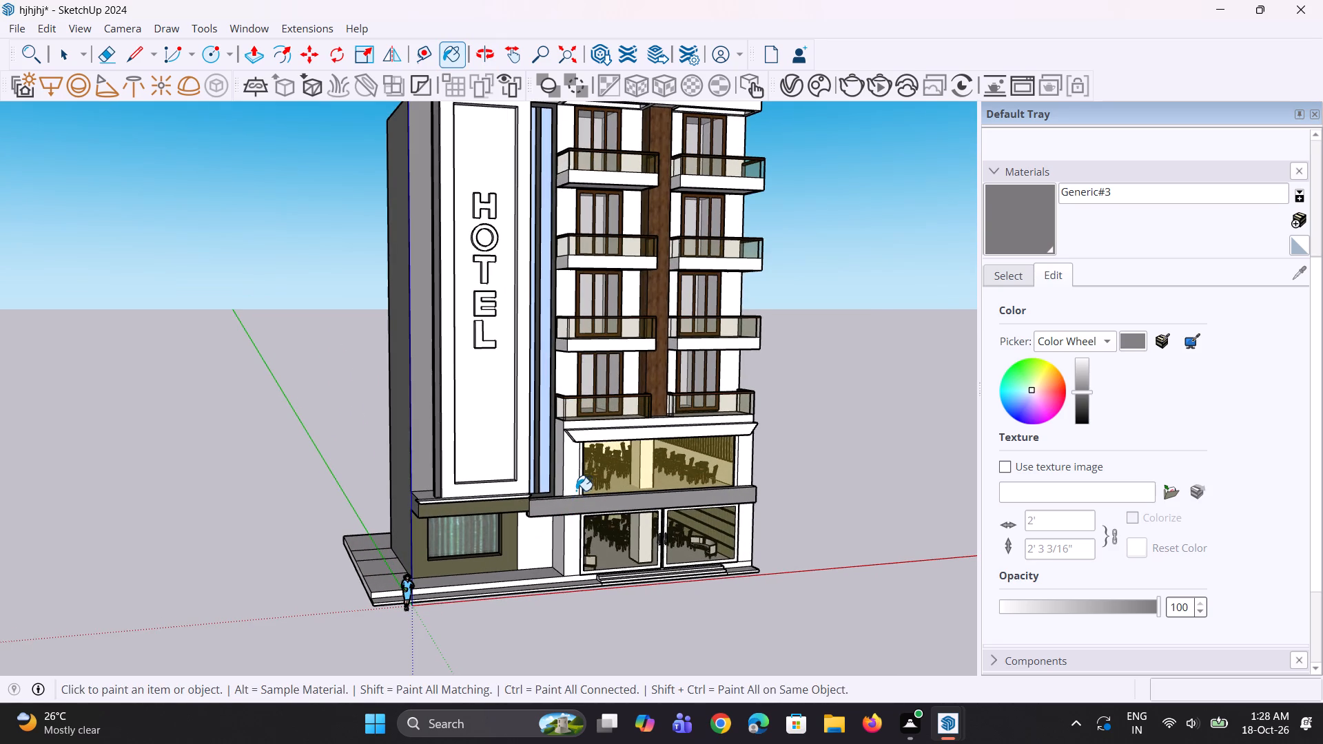
pyautogui.moveTo(601, 474); pyautogui.dragTo(597, 460, button='middle')
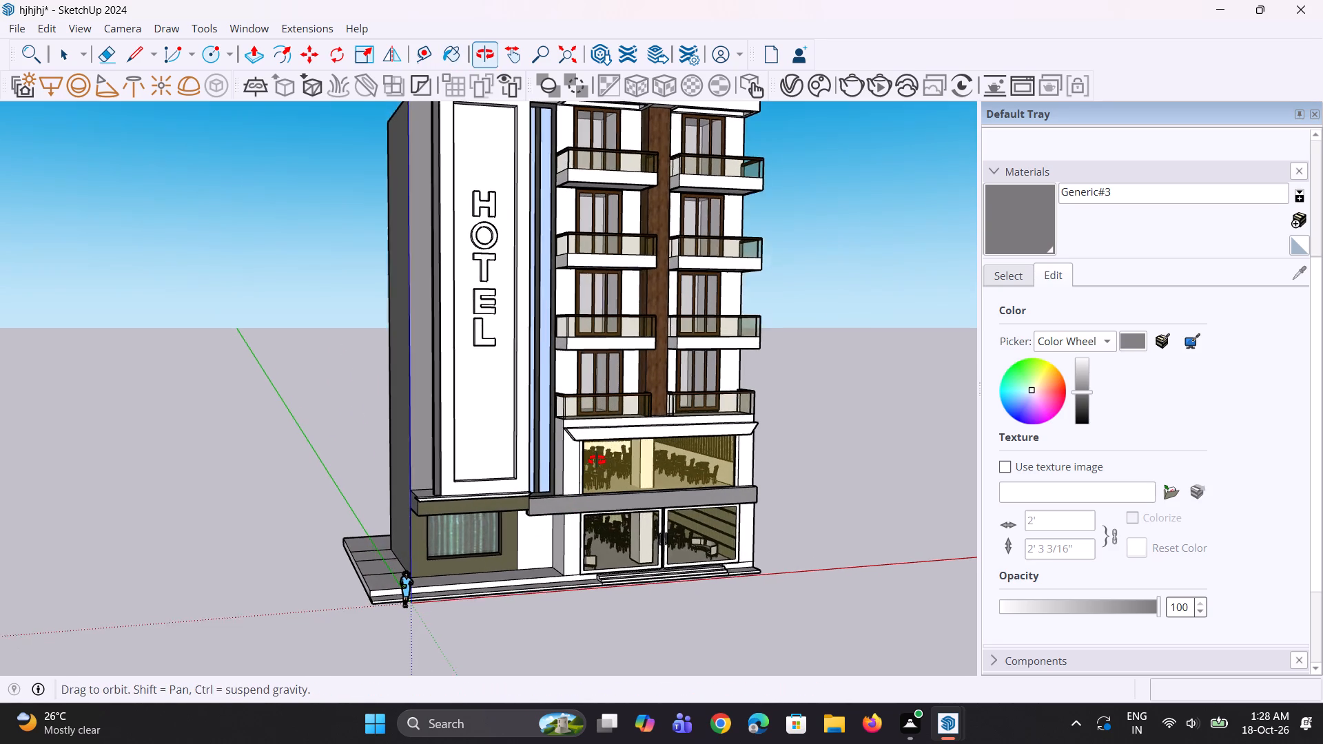
pyautogui.moveTo(597, 460); pyautogui.dragTo(593, 434, button='middle')
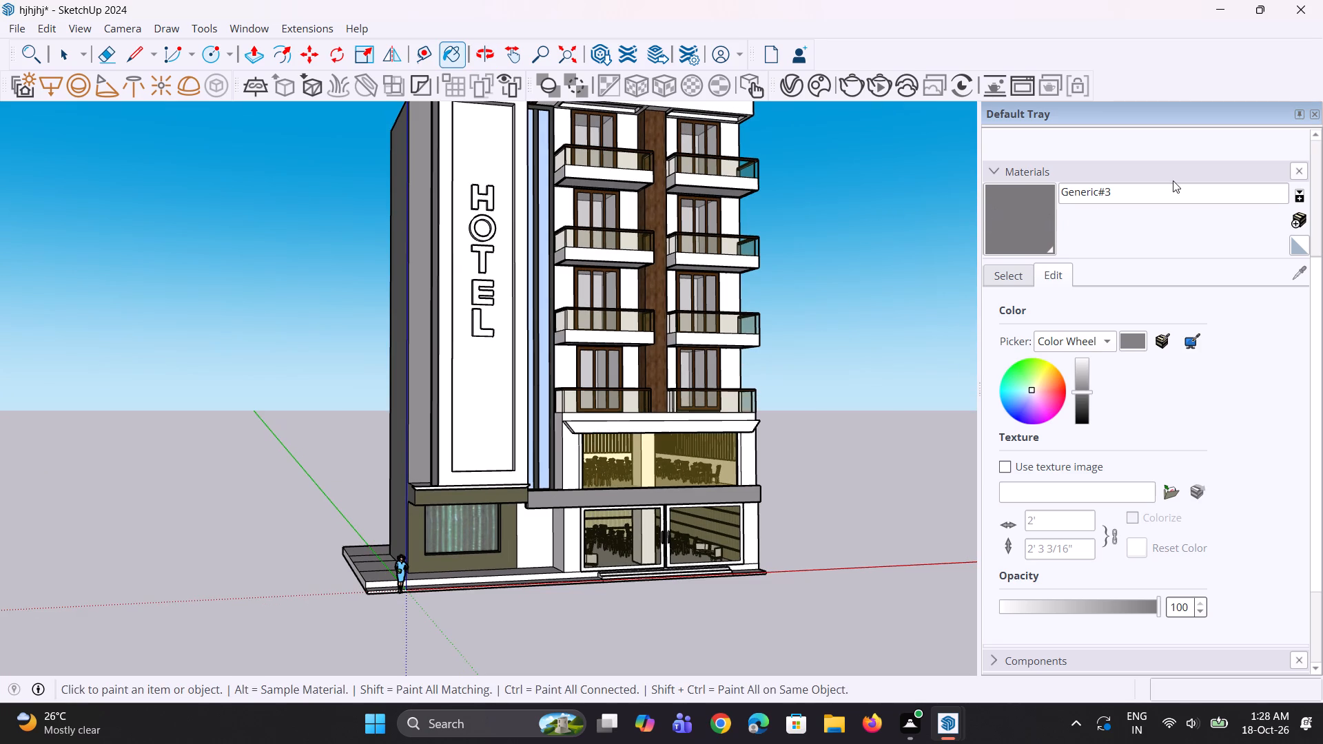
# Paint the top of the horizontal band and its end beside the sign tower with the grey Generic#3 material.
pyautogui.scroll(2, 586, 492)
pyautogui.scroll(8, 519, 515)
pyautogui.moveTo(537, 517); pyautogui.dragTo(551, 591, button='middle')
pyautogui.scroll(2, 564, 537)
pyautogui.click(564, 537)
pyautogui.scroll(1, 559, 549)
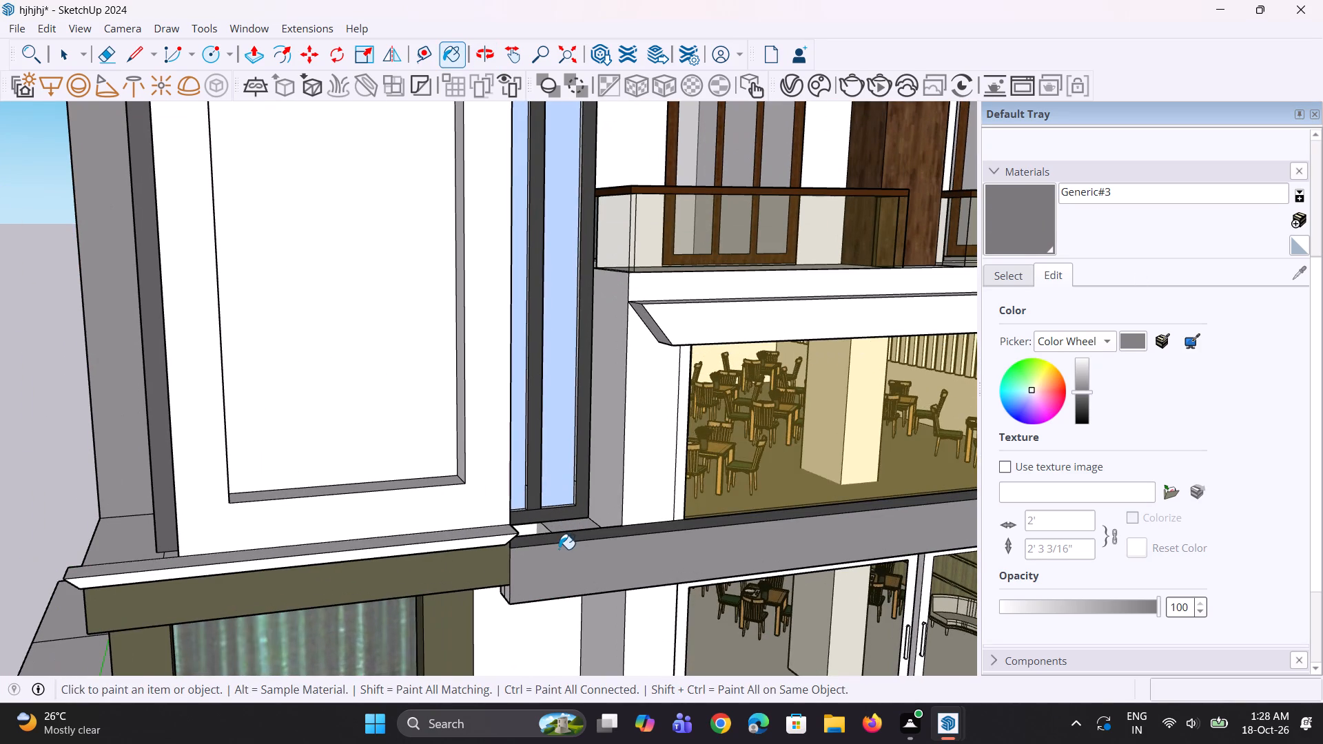
pyautogui.scroll(1, 559, 549)
pyautogui.click(496, 607)
pyautogui.scroll(6, 495, 607)
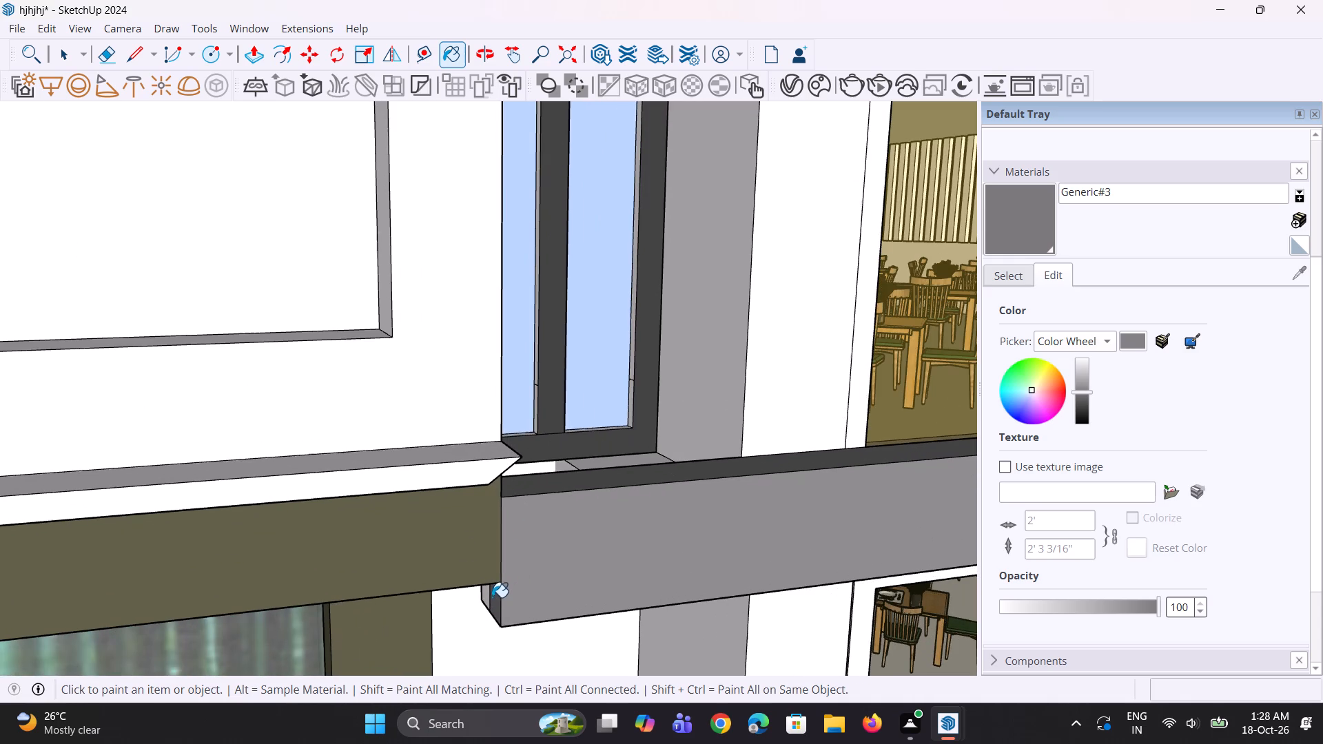
pyautogui.click(489, 595)
# Paint the underside of the horizontal band above the glass doors with the grey Generic#3 material.
pyautogui.scroll(-9, 437, 587)
pyautogui.moveTo(706, 590); pyautogui.dragTo(720, 497, button='middle')
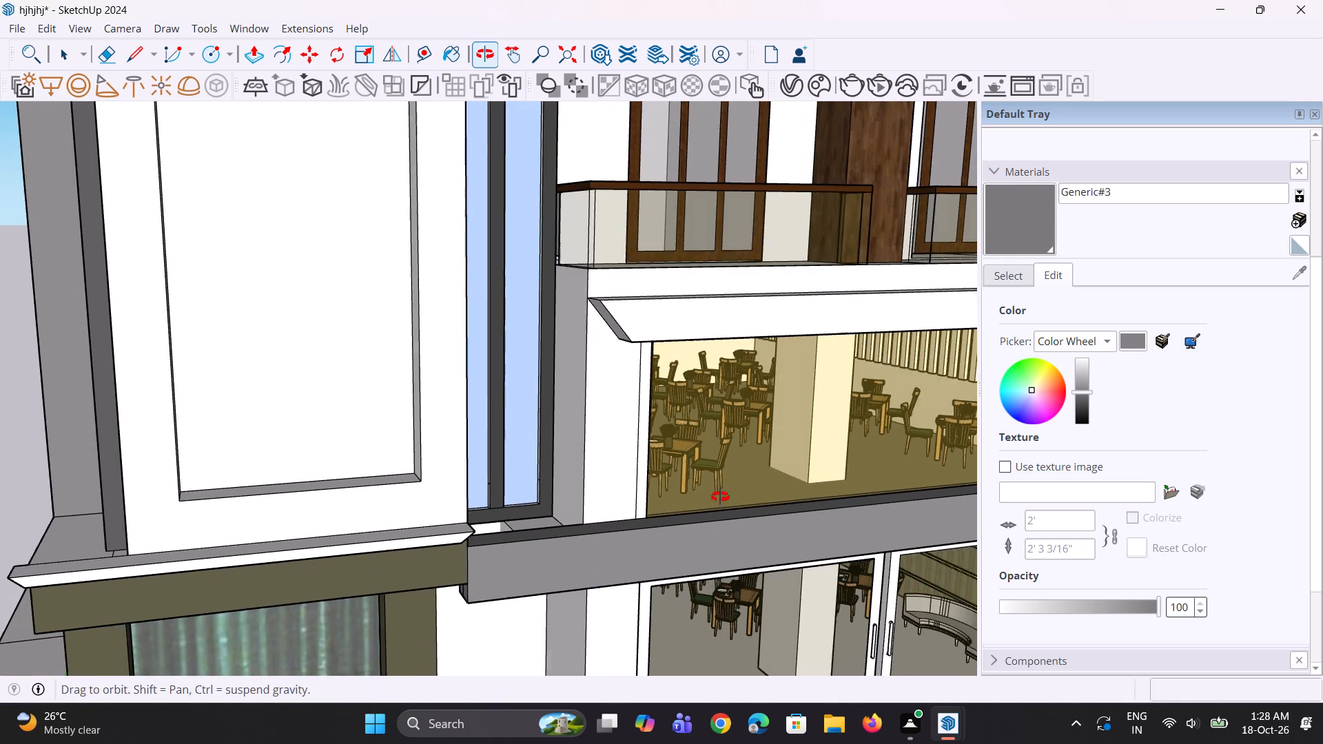
pyautogui.moveTo(720, 497); pyautogui.dragTo(721, 379, button='middle')
pyautogui.click(715, 340)
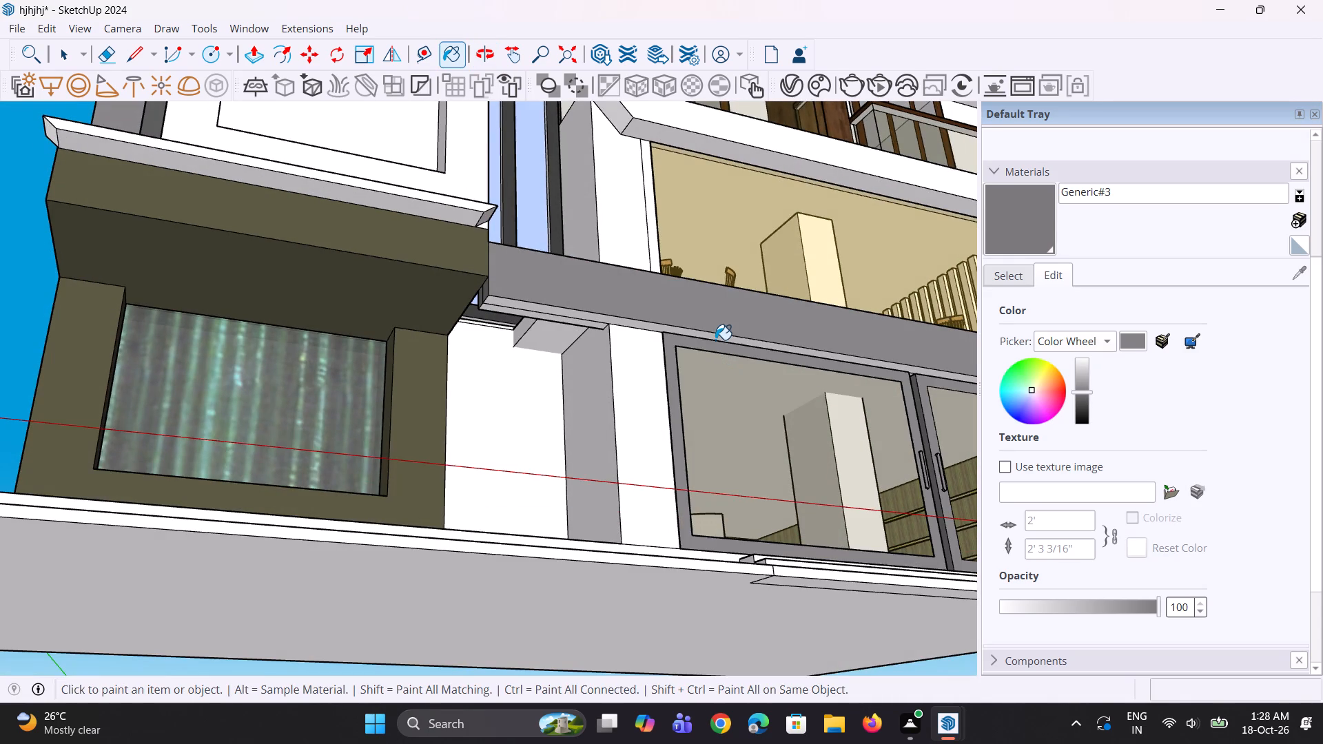
pyautogui.hotkey('ctrl', 'z')
pyautogui.scroll(2, 612, 415)
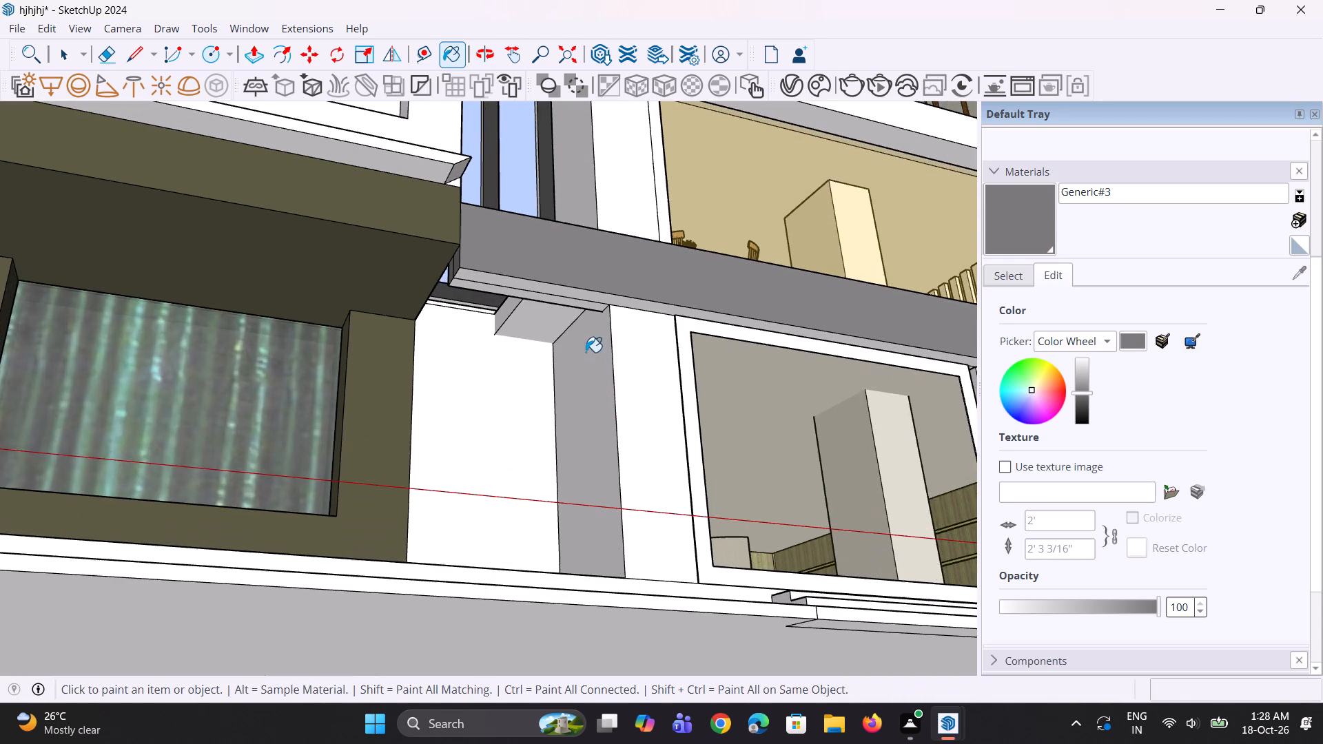
pyautogui.scroll(3, 573, 338)
pyautogui.click(585, 282)
pyautogui.click(585, 287)
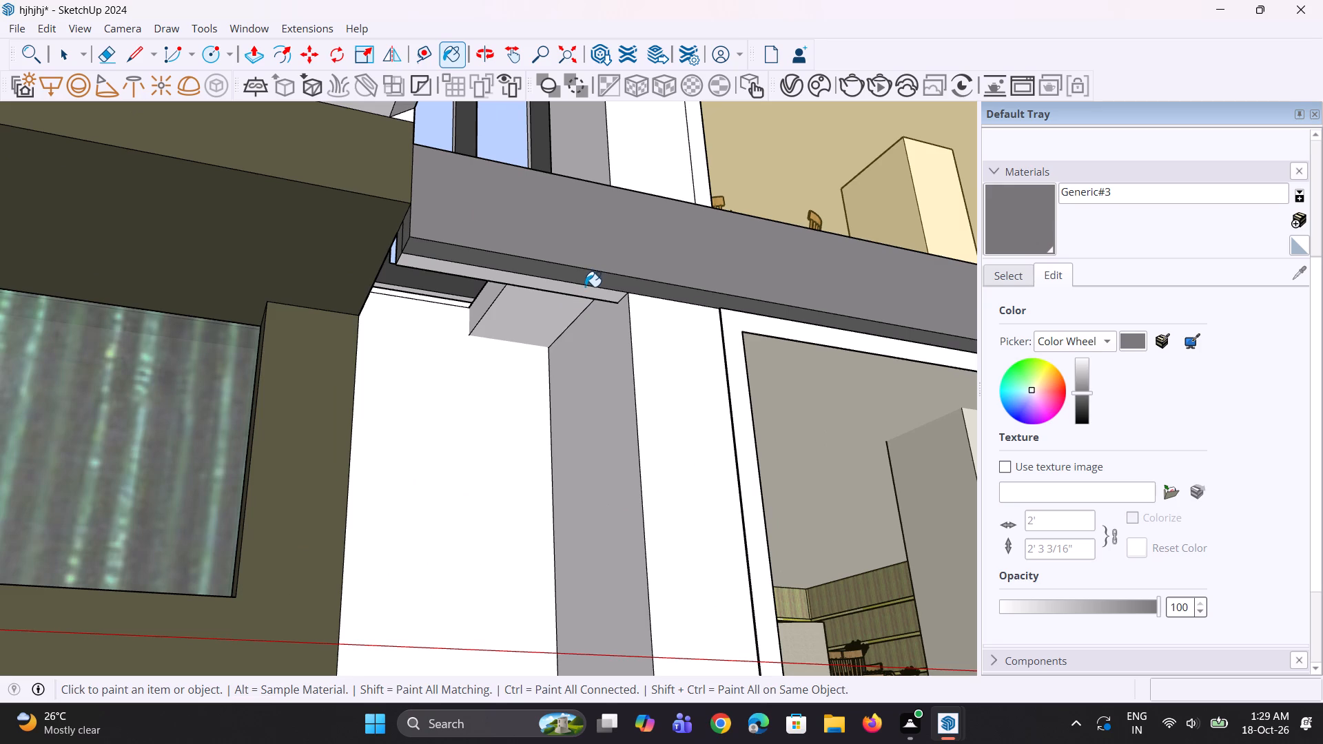
pyautogui.click(585, 290)
pyautogui.scroll(-9, 531, 349)
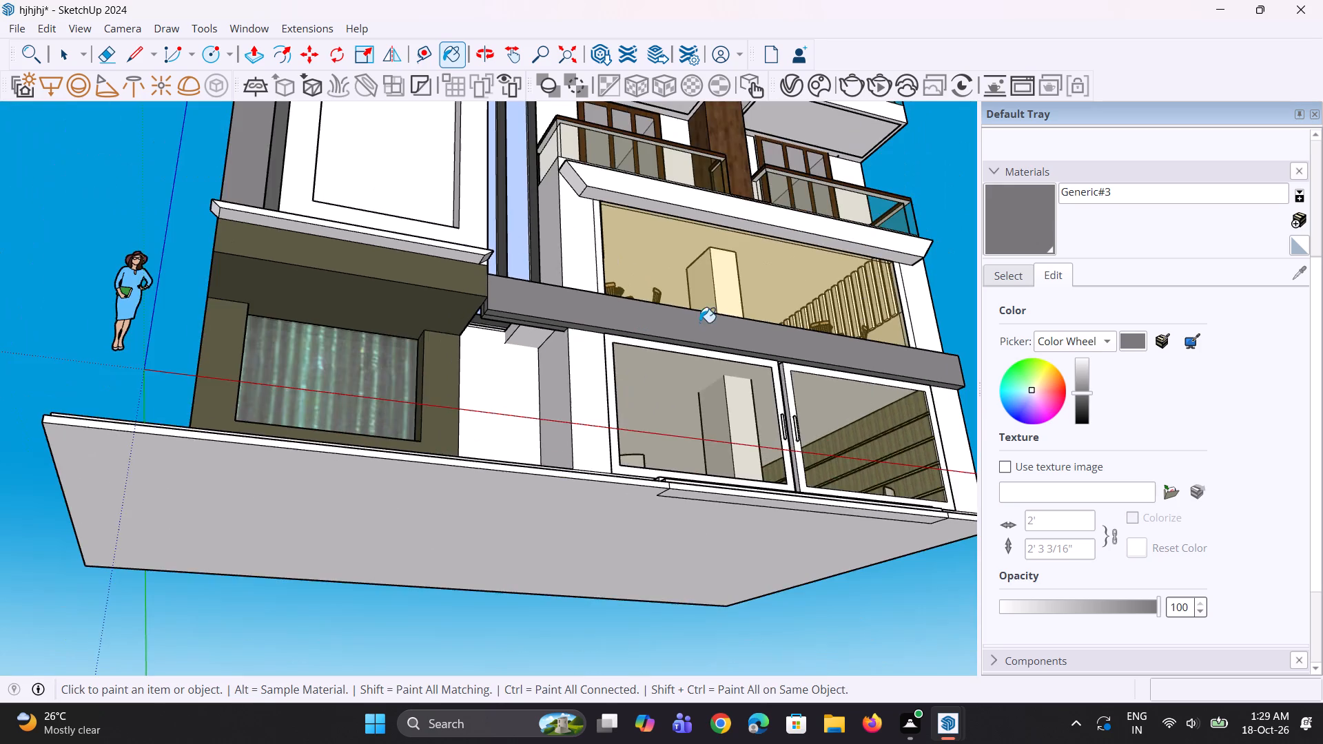
# Paint the horizontal band's other end, farthest from the sign tower, with the grey Generic#3 material.
pyautogui.moveTo(699, 328); pyautogui.dragTo(689, 382, button='middle')
pyautogui.scroll(-4, 689, 382)
pyautogui.scroll(-4, 775, 340)
pyautogui.moveTo(783, 391); pyautogui.dragTo(761, 427, button='middle')
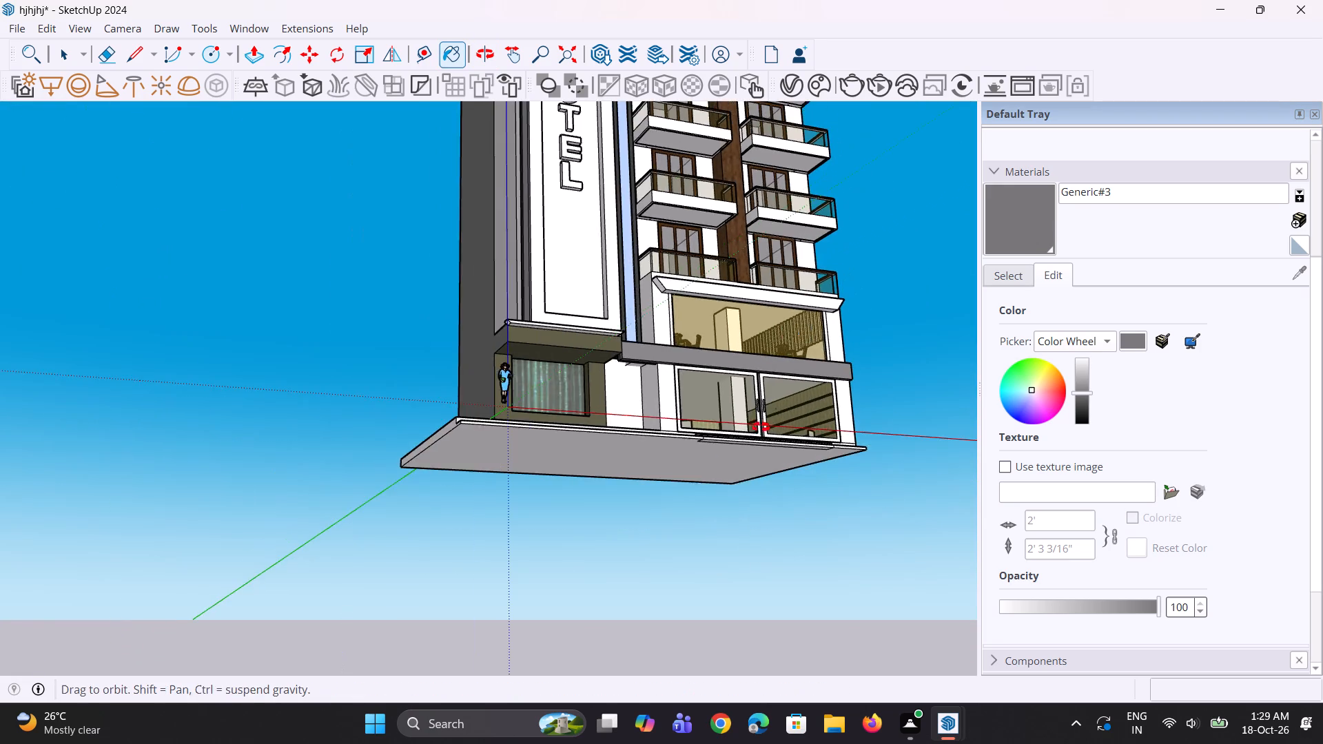
pyautogui.moveTo(761, 427); pyautogui.dragTo(668, 555, button='middle')
pyautogui.scroll(12, 801, 421)
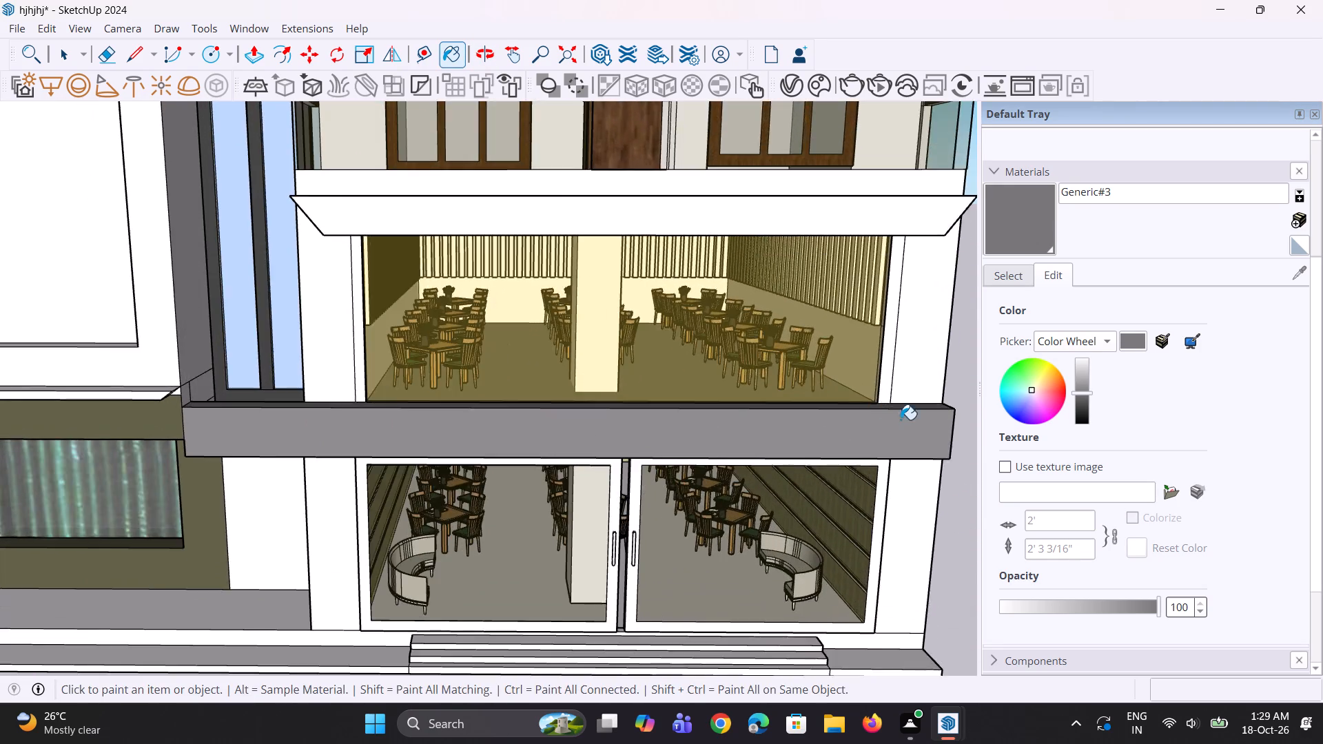
pyautogui.moveTo(901, 420); pyautogui.dragTo(659, 452, button='middle')
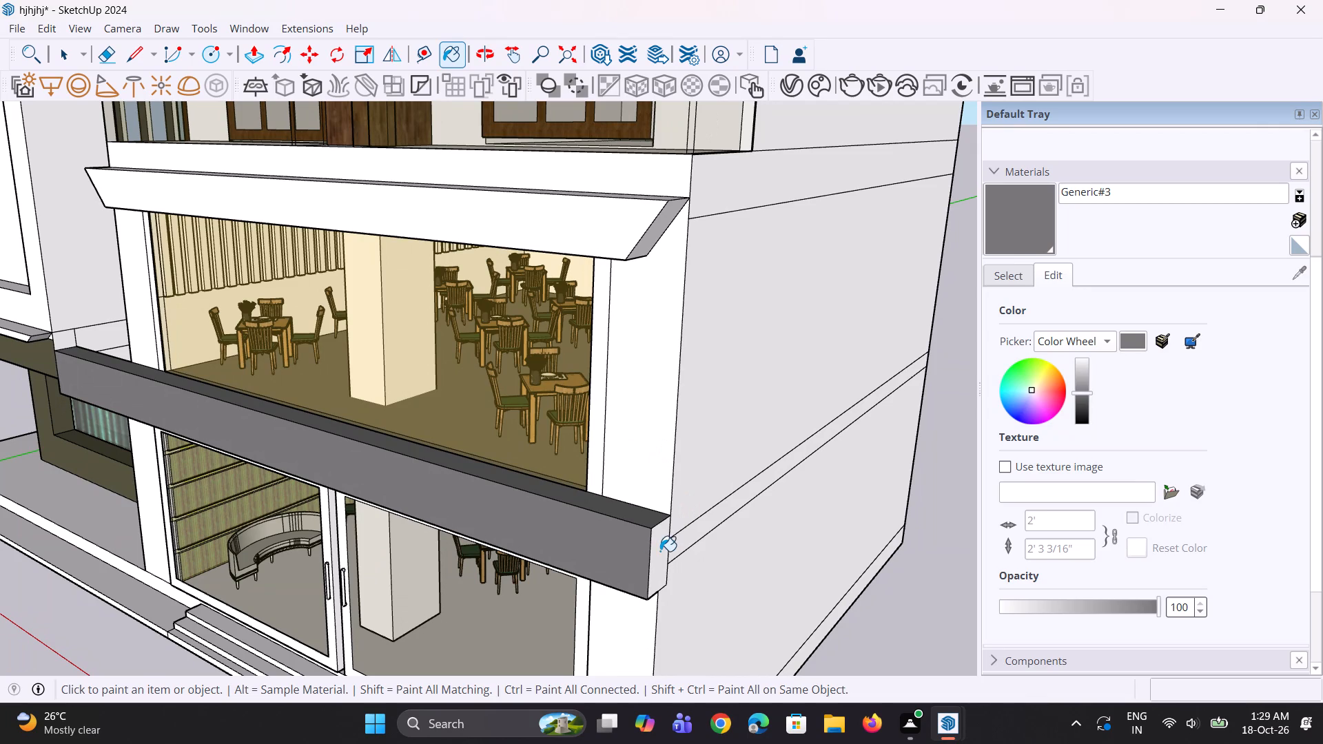
pyautogui.click(660, 551)
# Paint the two pillars flanking the first-floor restaurant window with the grey Generic#3 material.
pyautogui.scroll(-5, 688, 484)
pyautogui.moveTo(576, 495); pyautogui.dragTo(738, 471, button='middle')
pyautogui.scroll(-10, 744, 479)
pyautogui.moveTo(748, 479); pyautogui.dragTo(761, 456, button='middle')
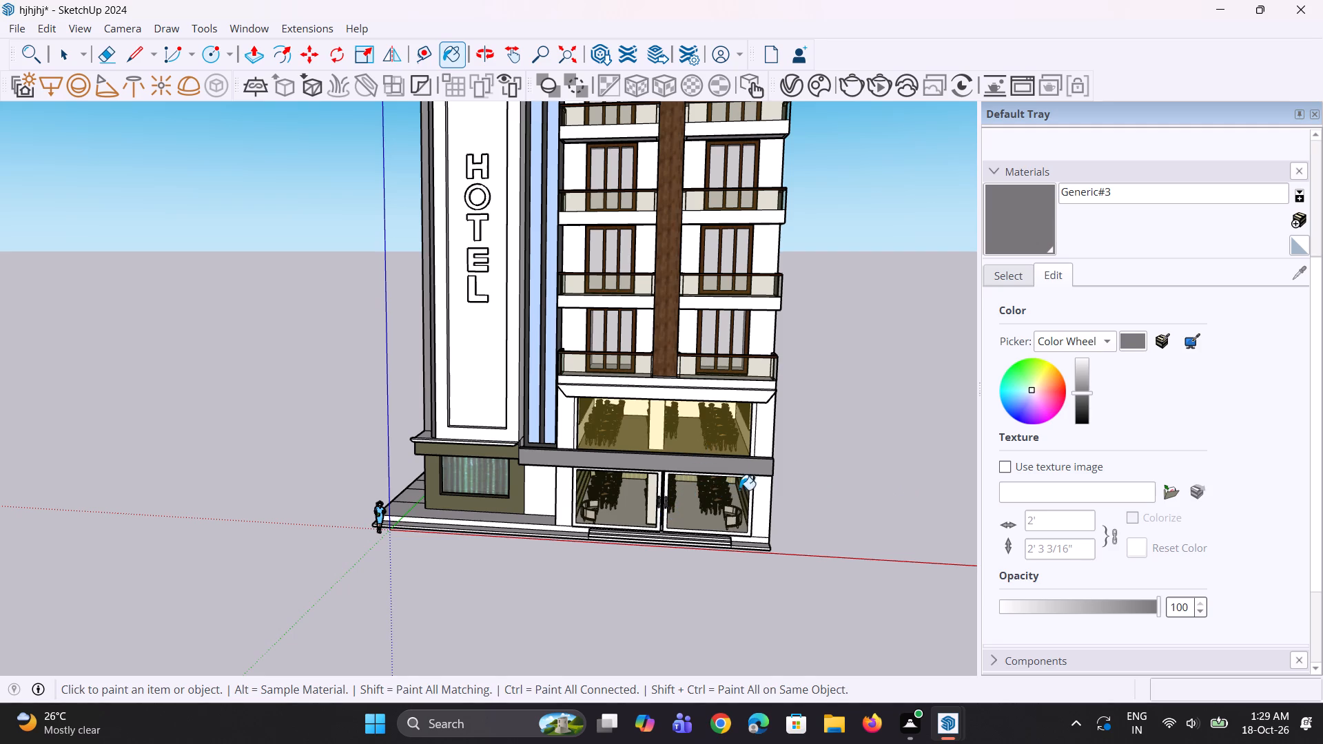
pyautogui.scroll(3, 781, 471)
pyautogui.click(763, 437)
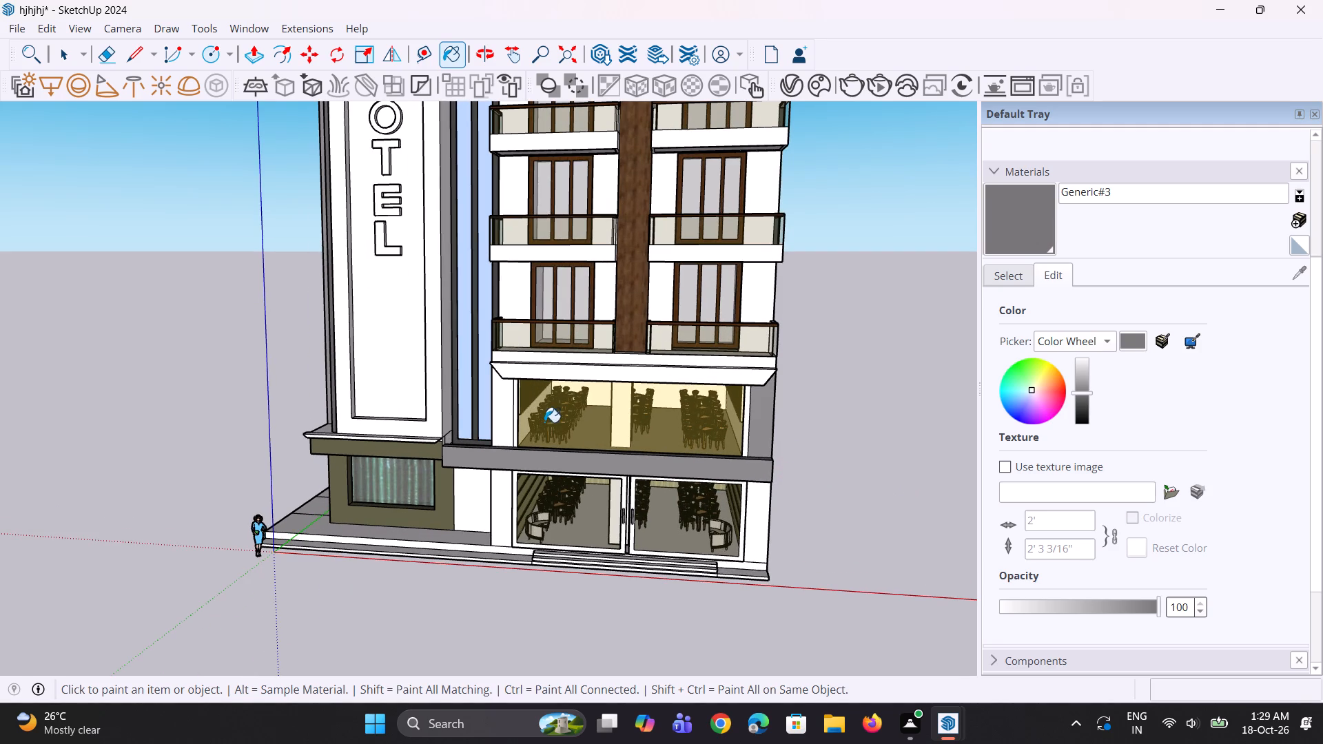
pyautogui.click(510, 424)
pyautogui.scroll(6, 513, 424)
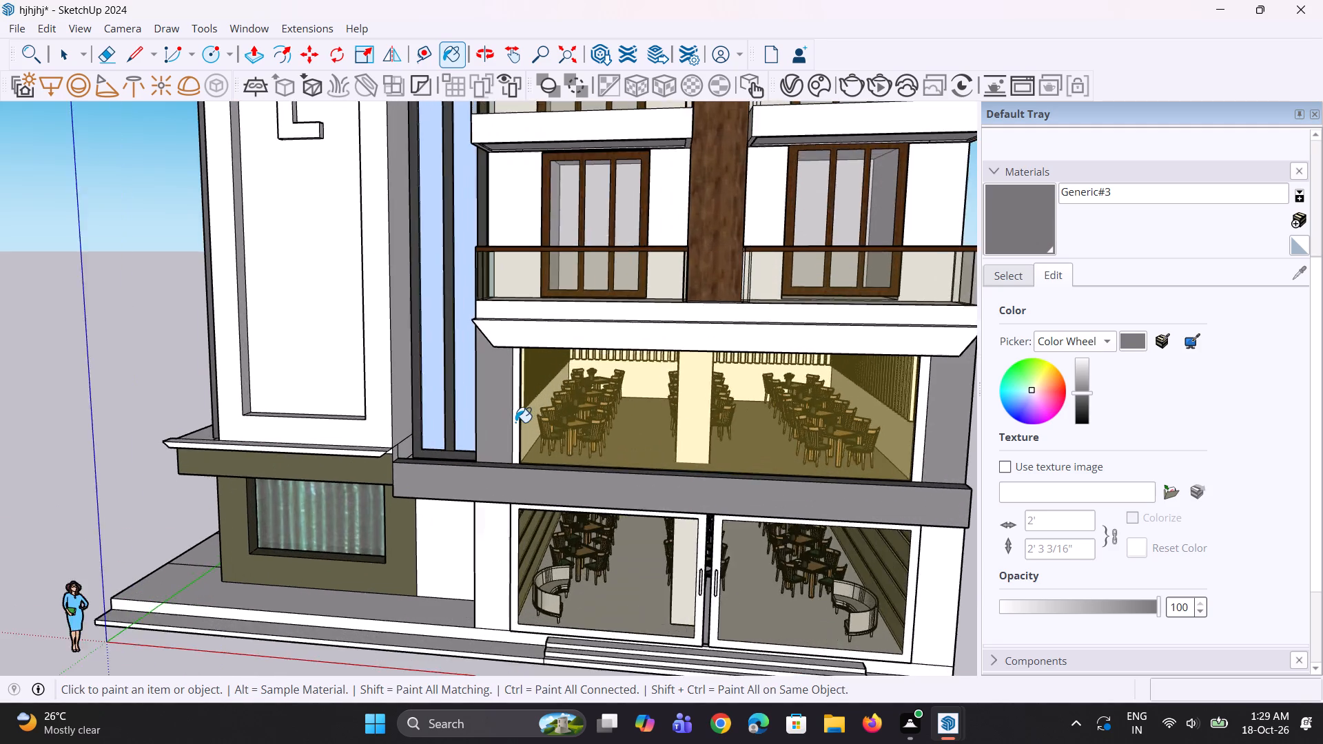
pyautogui.scroll(2, 515, 422)
pyautogui.click(516, 422)
pyautogui.scroll(-4, 516, 422)
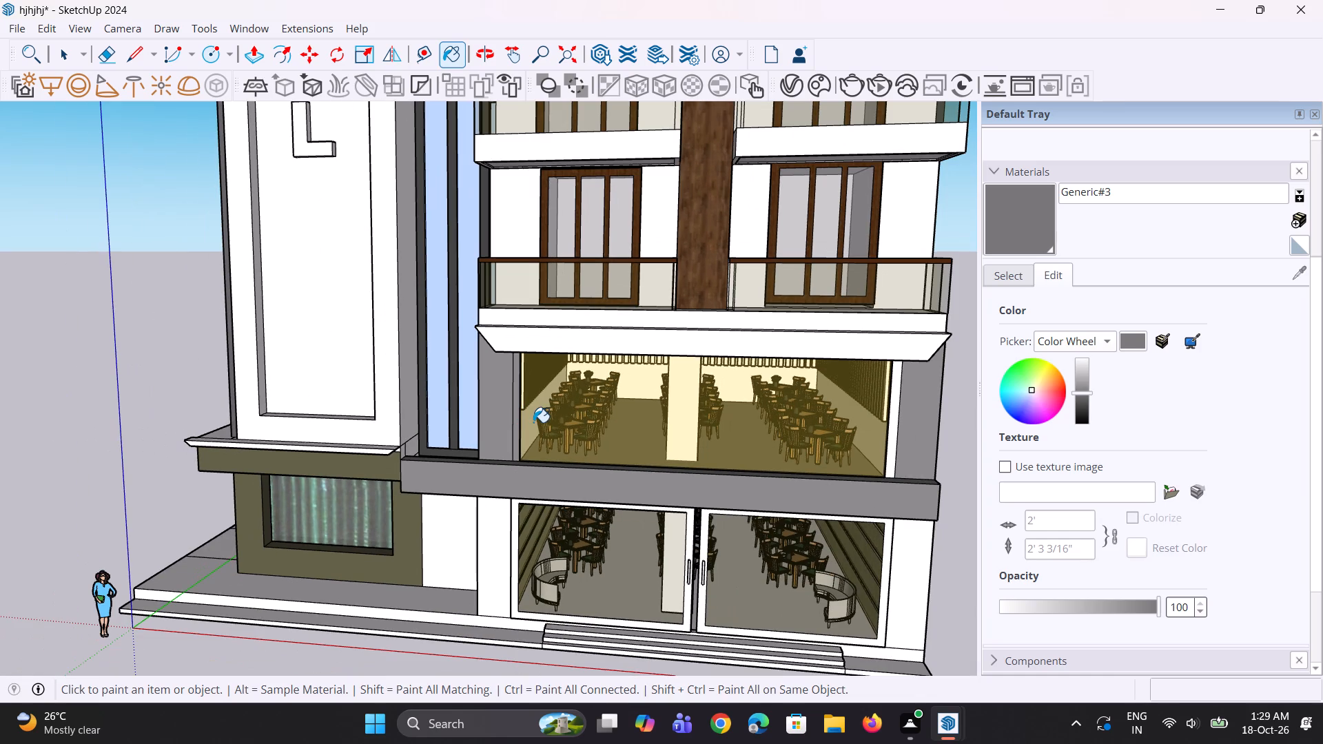
pyautogui.hotkey('ctrl', 'z')
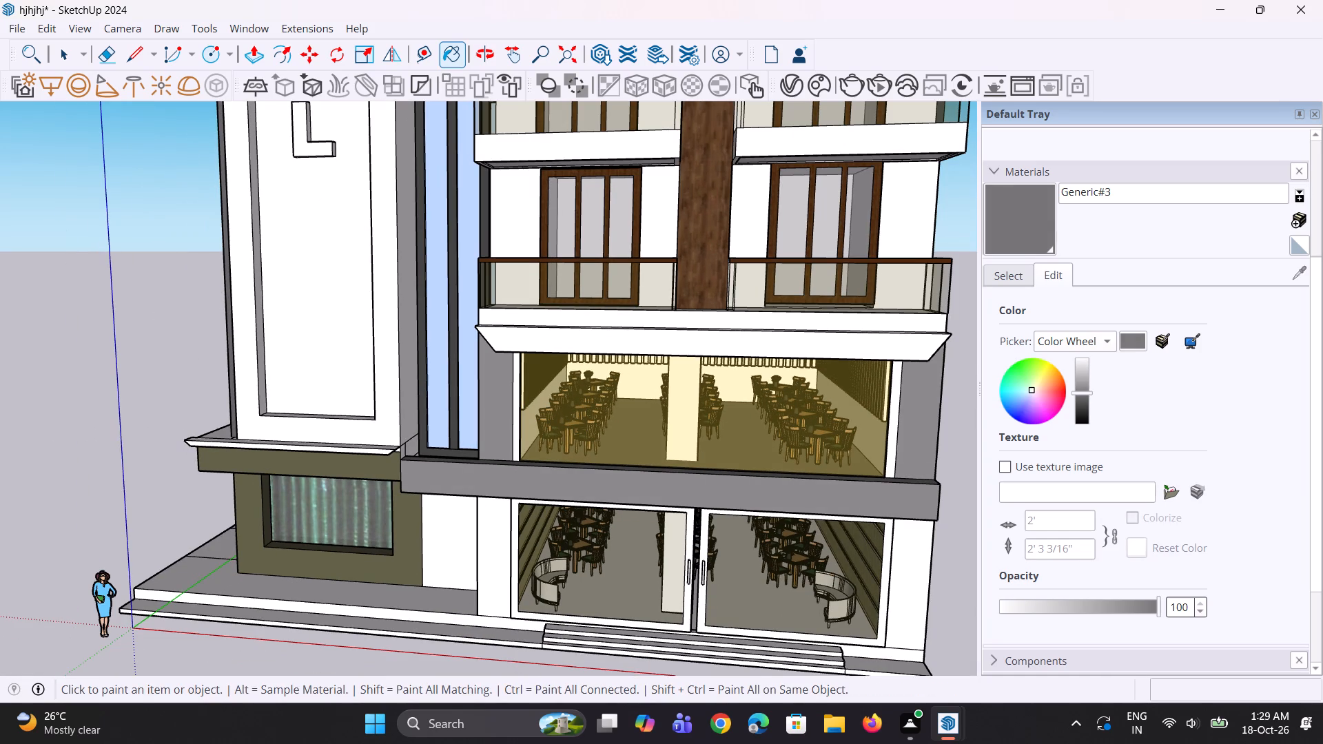
# Sample the dark grey Generic#1 material from the narrow side strip of the sign tower.
pyautogui.click(1016, 280)
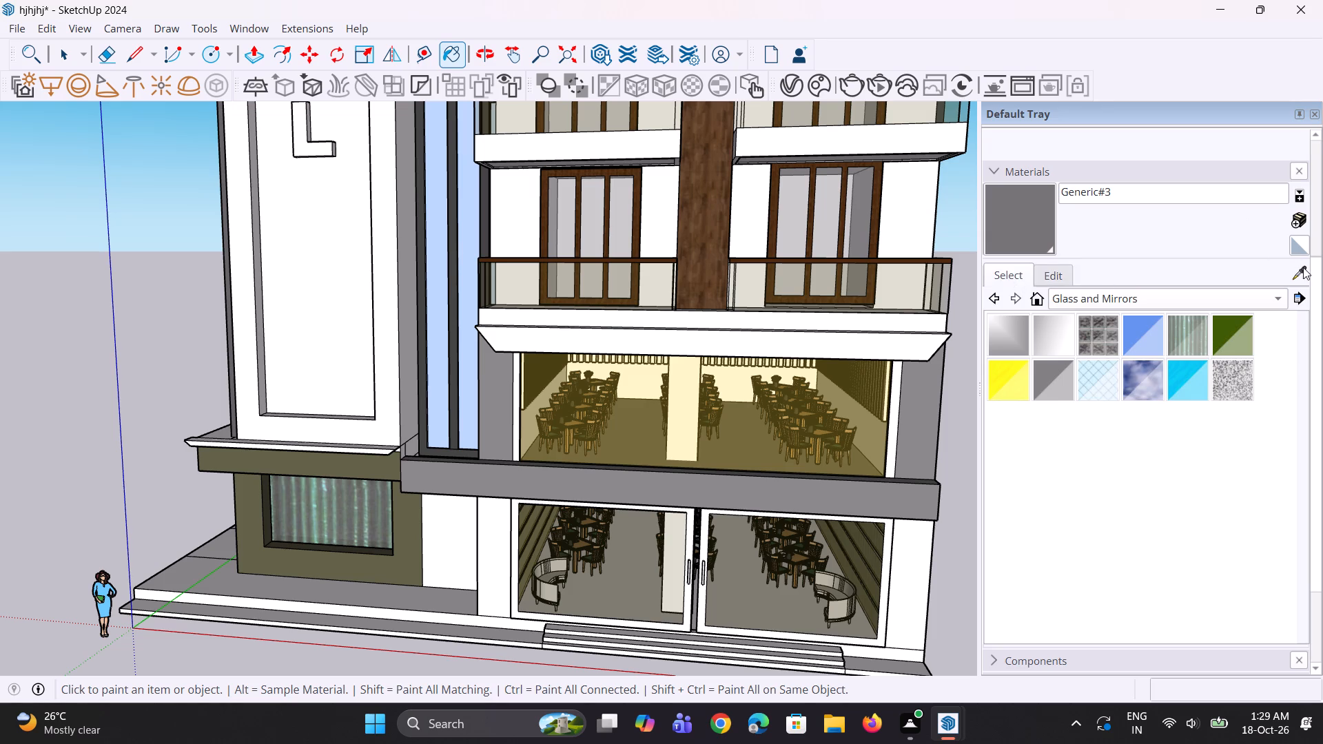
pyautogui.click(1304, 268)
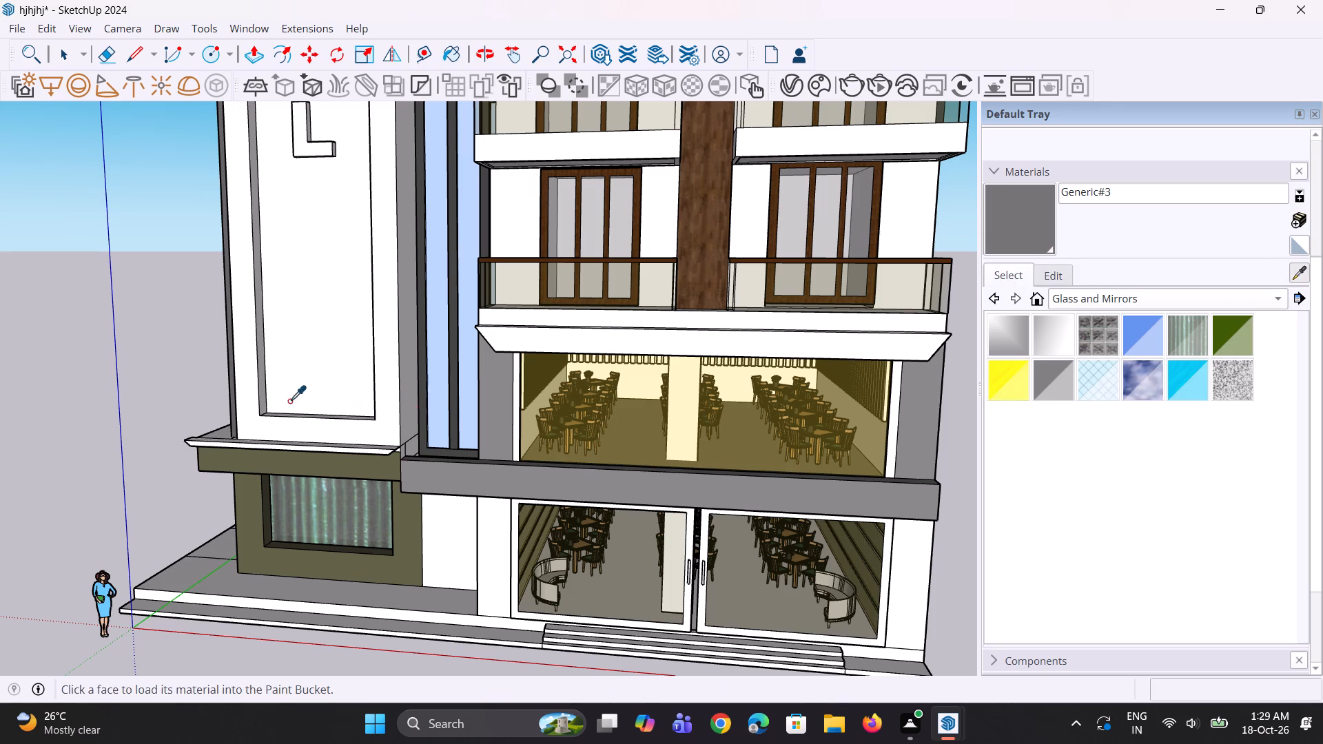
pyautogui.click(232, 410)
pyautogui.scroll(1, 306, 423)
pyautogui.moveTo(314, 423); pyautogui.dragTo(395, 411, button='middle')
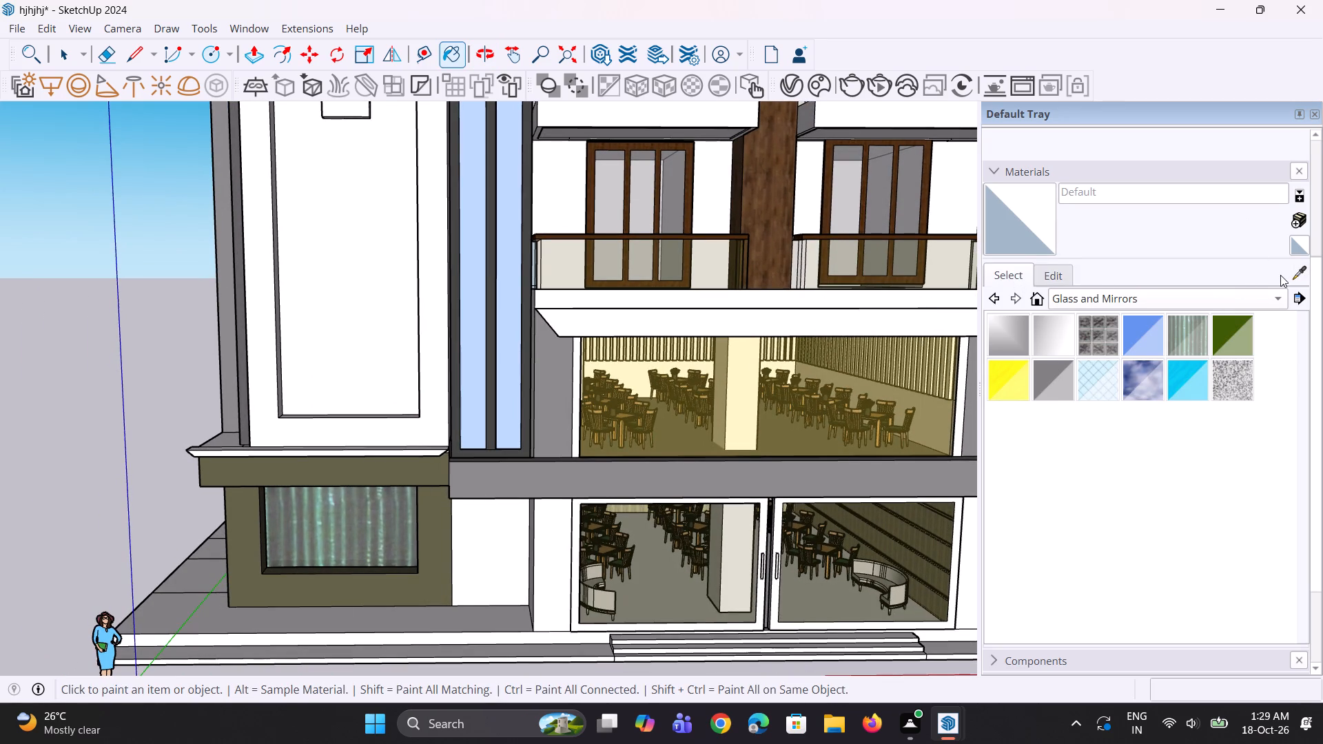
pyautogui.click(1302, 269)
pyautogui.scroll(1, 360, 457)
pyautogui.click(228, 406)
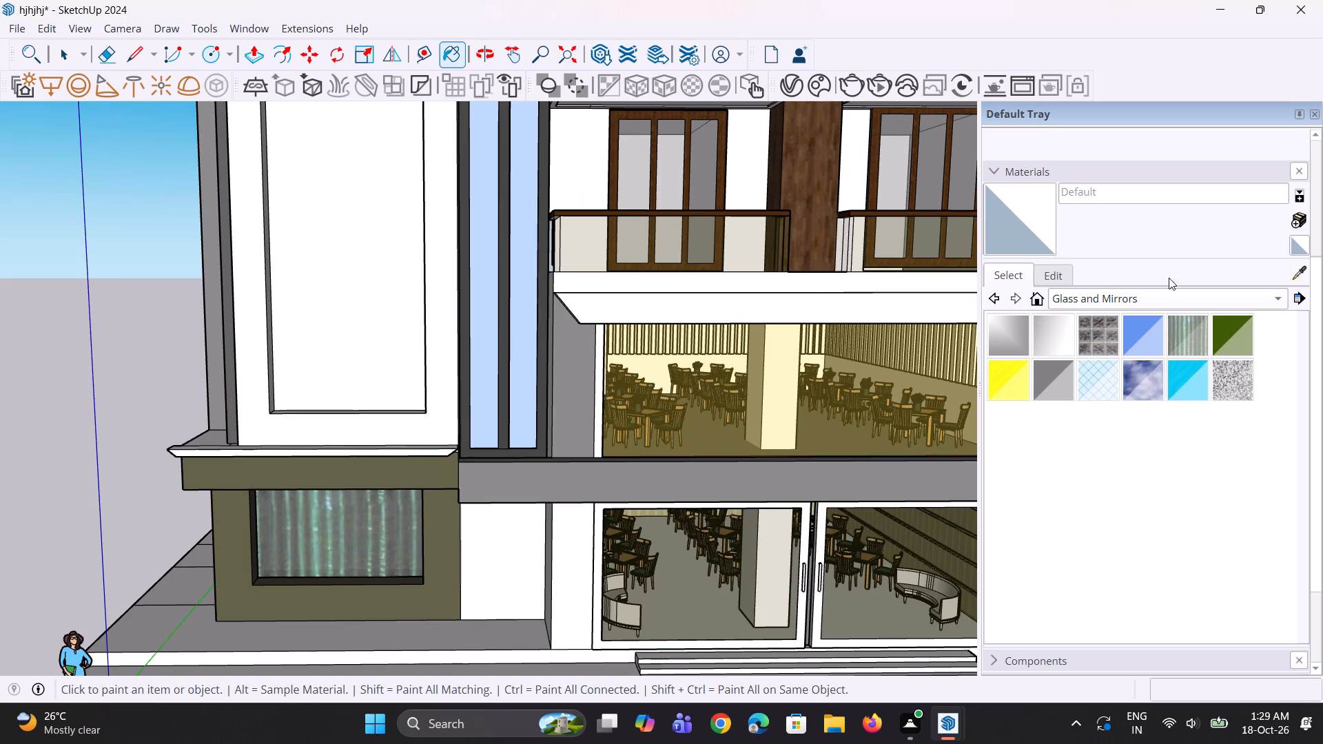
pyautogui.click(1014, 282)
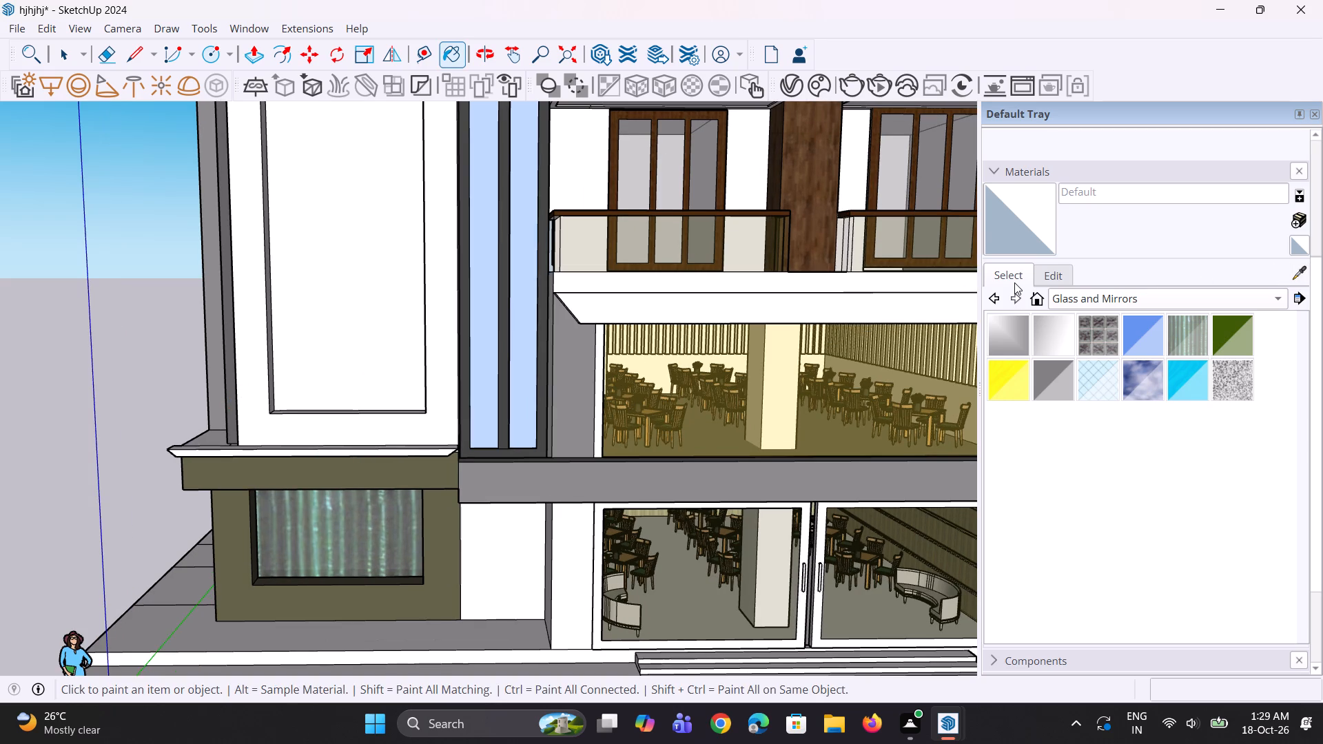
pyautogui.click(1014, 281)
pyautogui.click(1300, 271)
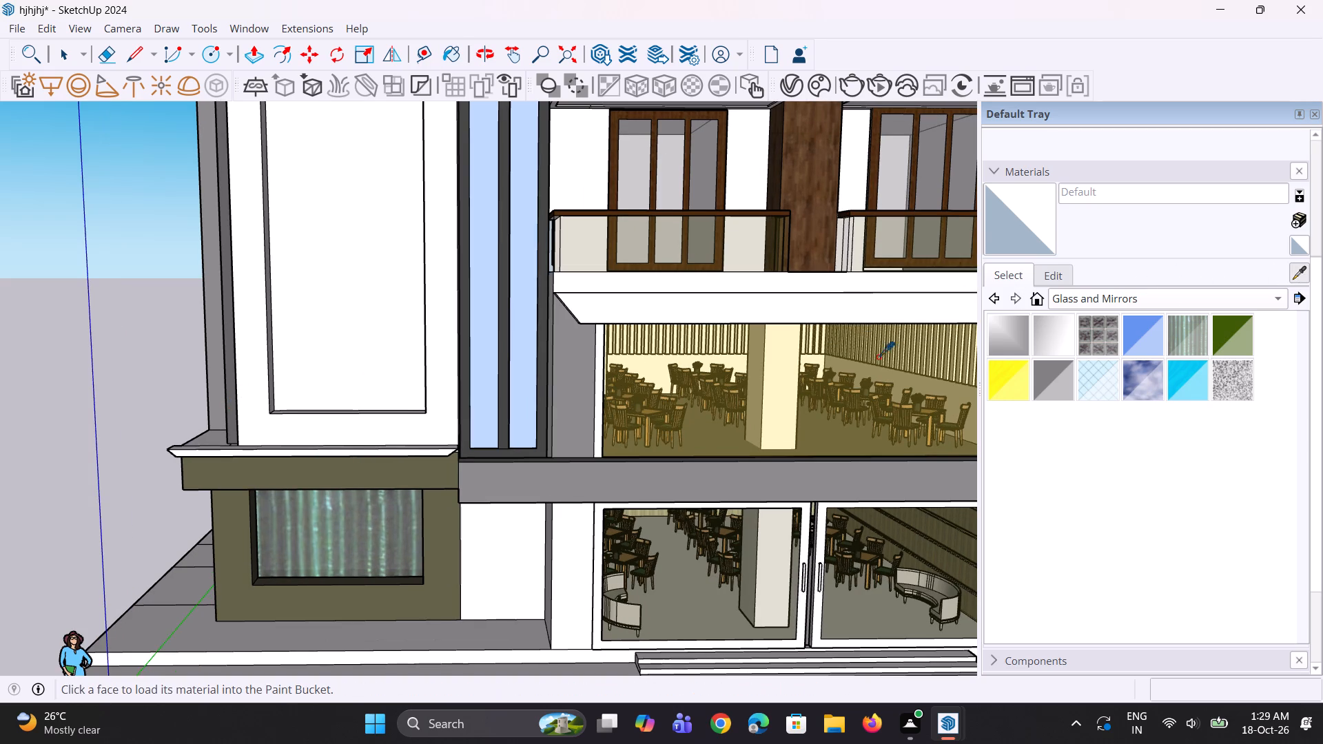
pyautogui.scroll(4, 206, 426)
pyautogui.click(236, 406)
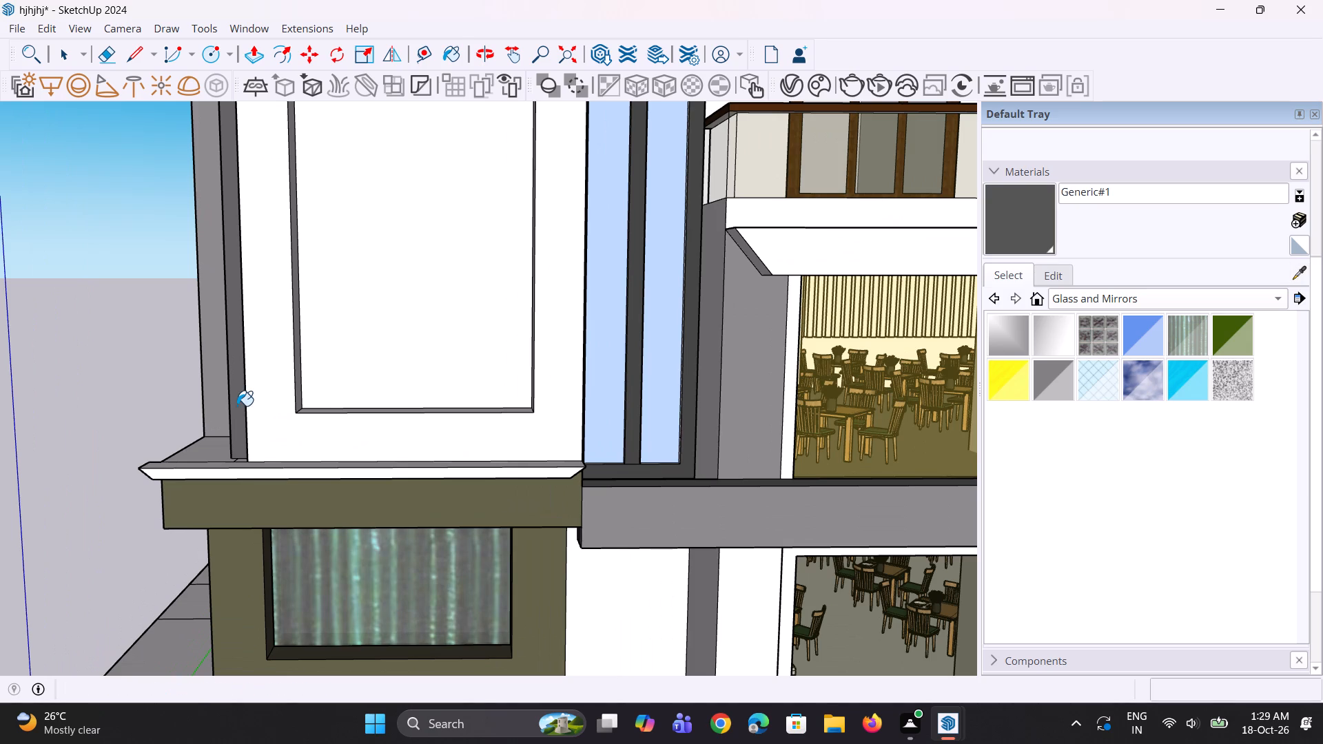
pyautogui.click(1006, 227)
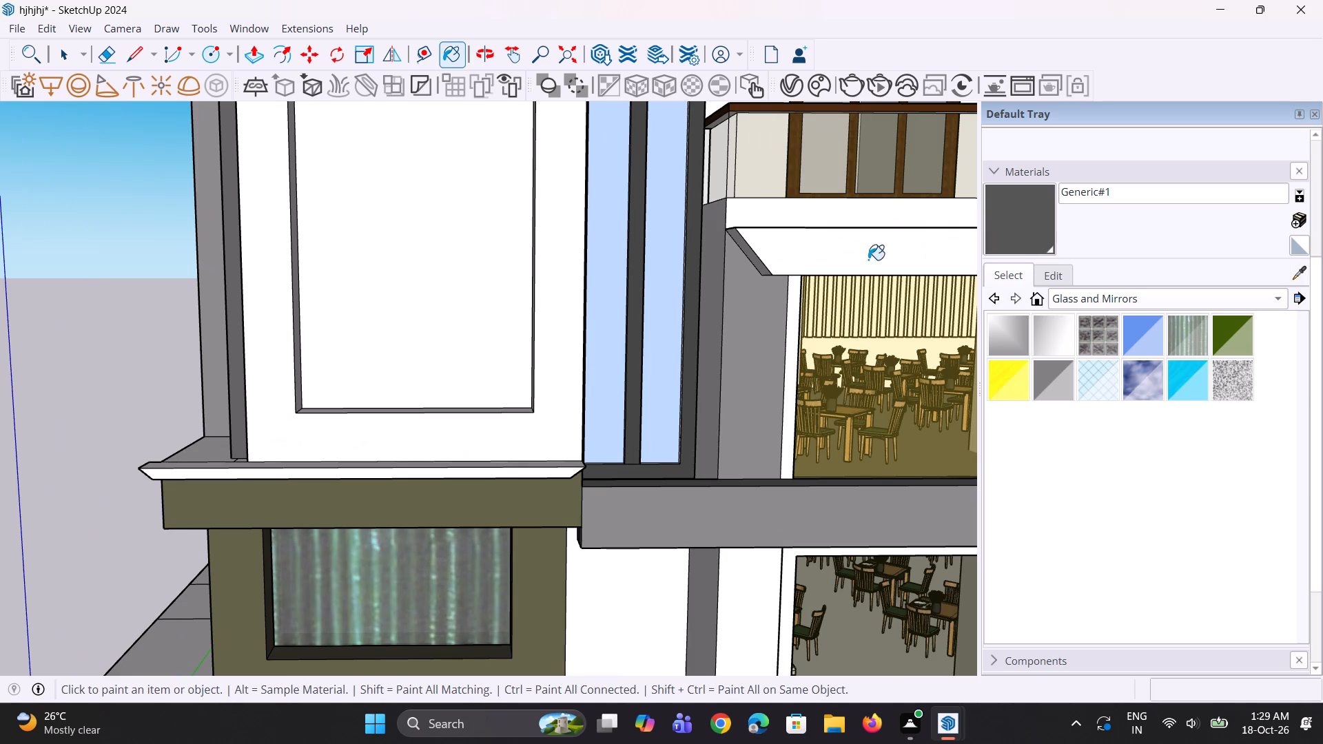
# Paint the sloped front of the canopy above the restaurant window and its end nearest the sign tower with dark grey Generic#1.
pyautogui.click(819, 260)
pyautogui.scroll(5, 781, 273)
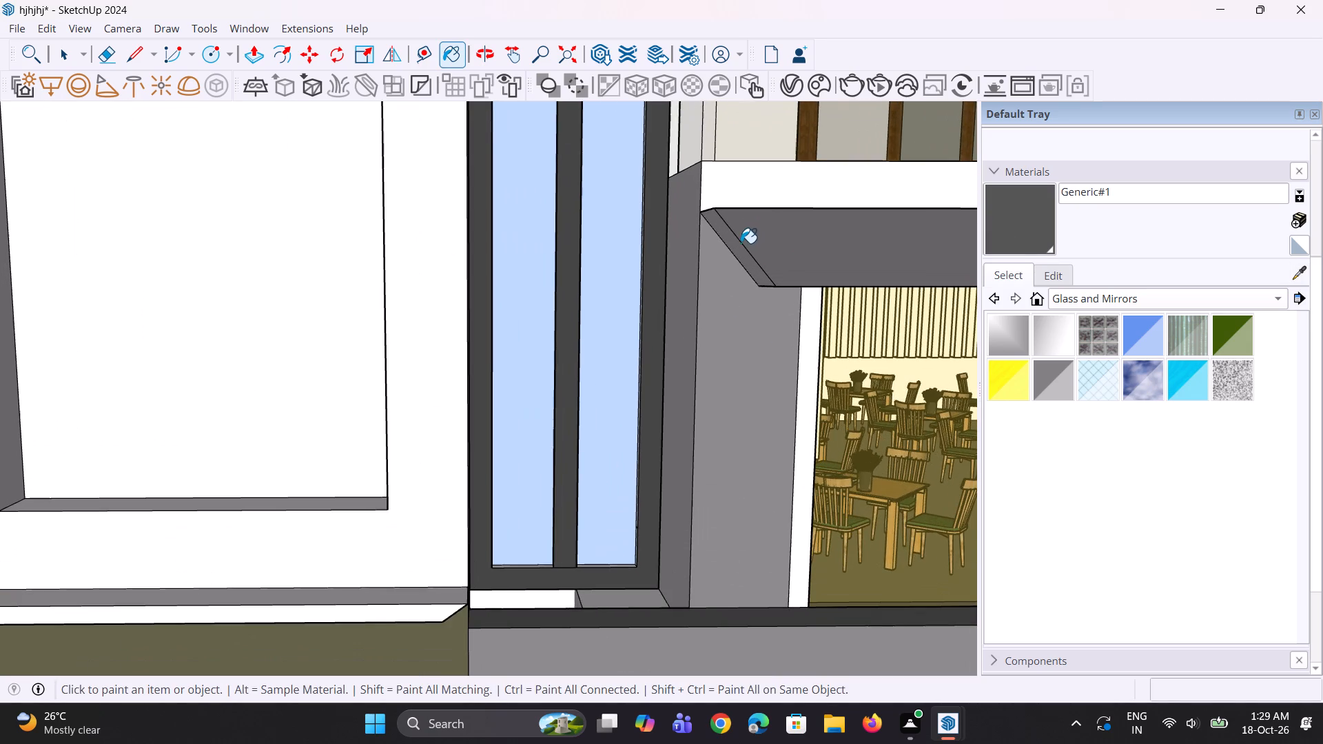
pyautogui.click(737, 247)
pyautogui.scroll(-15, 643, 291)
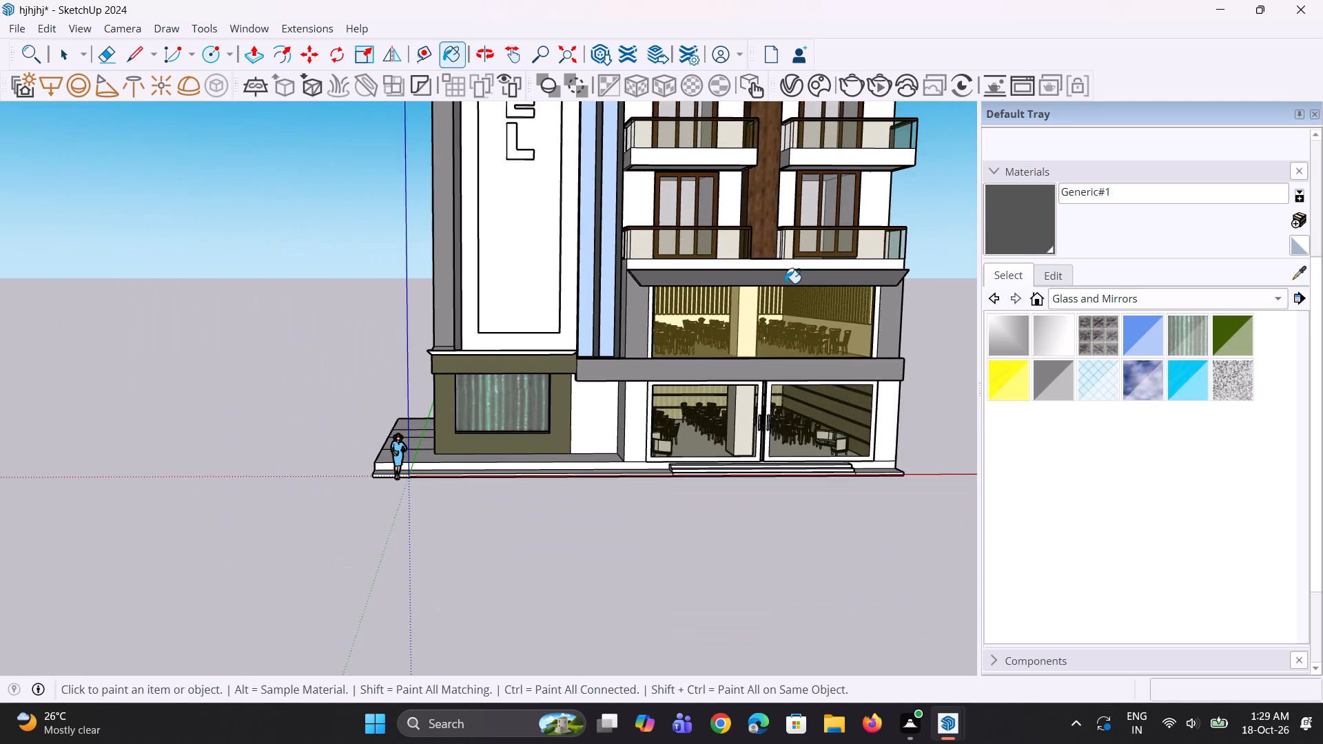
# Paint the canopy's other end and its narrow bottom edge with the dark grey Generic#1 material.
pyautogui.moveTo(786, 283); pyautogui.dragTo(576, 229, button='middle')
pyautogui.scroll(7, 815, 198)
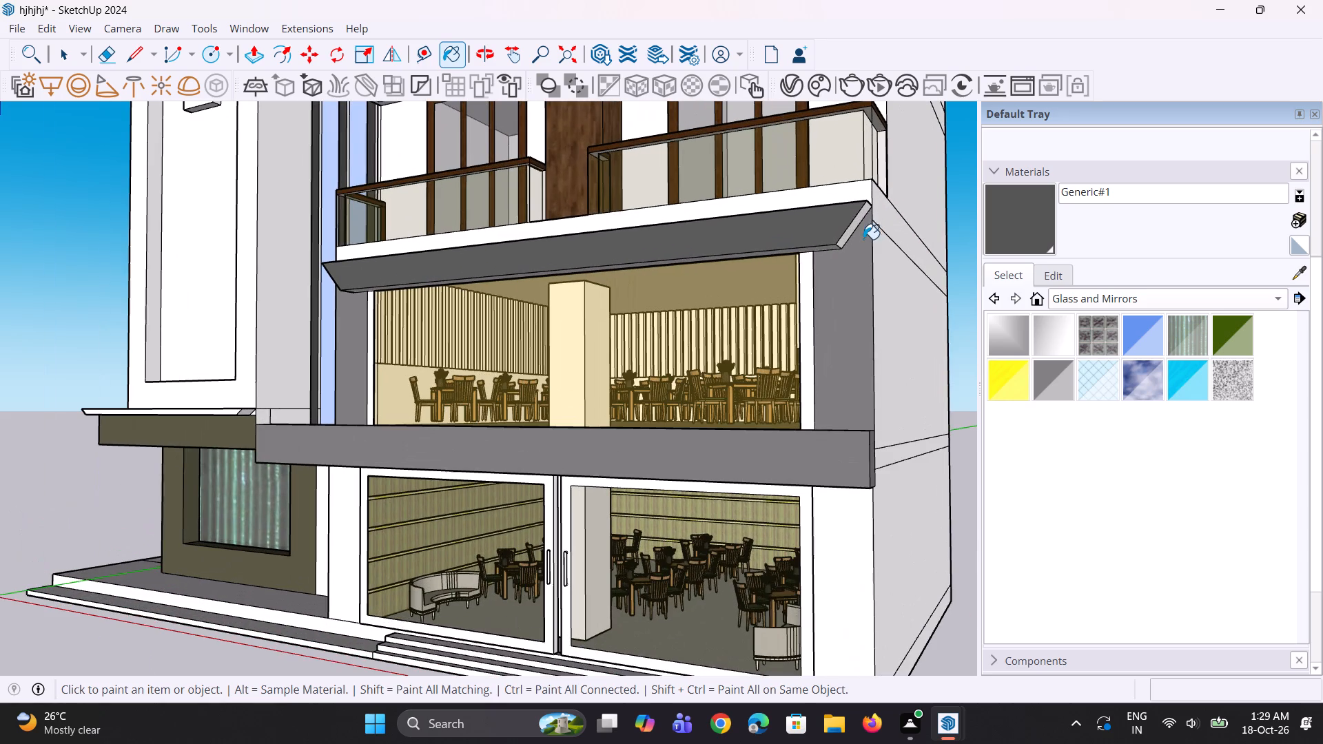
pyautogui.click(854, 229)
pyautogui.scroll(5, 821, 260)
pyautogui.click(828, 246)
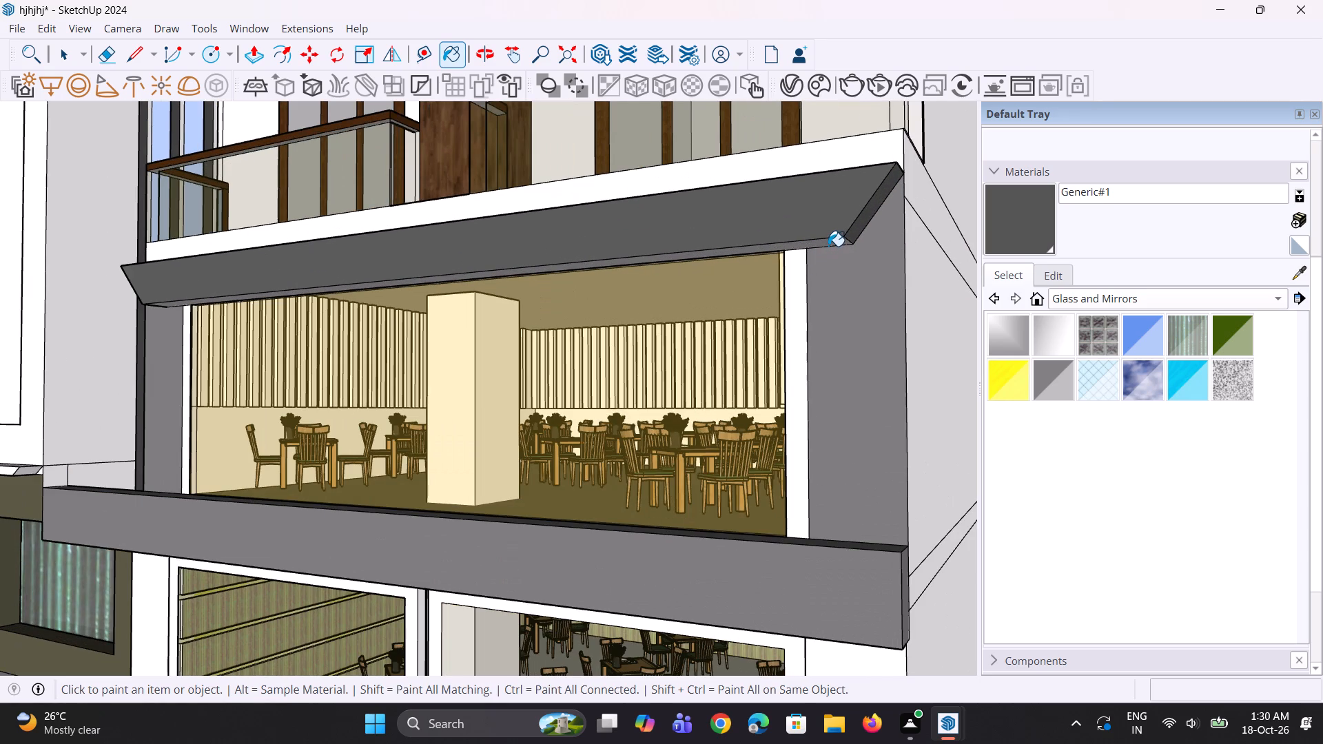
pyautogui.click(831, 243)
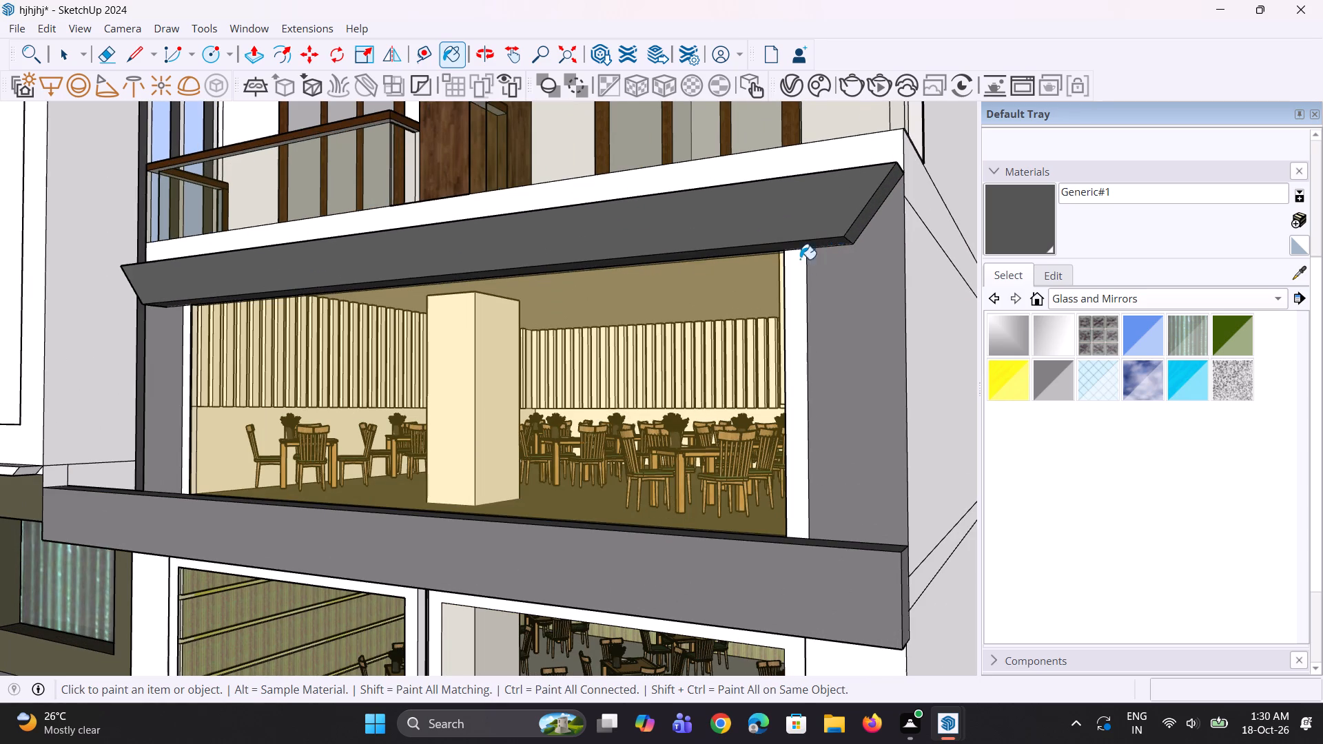
pyautogui.moveTo(800, 280); pyautogui.dragTo(870, 321, button='middle')
pyautogui.scroll(-9, 794, 278)
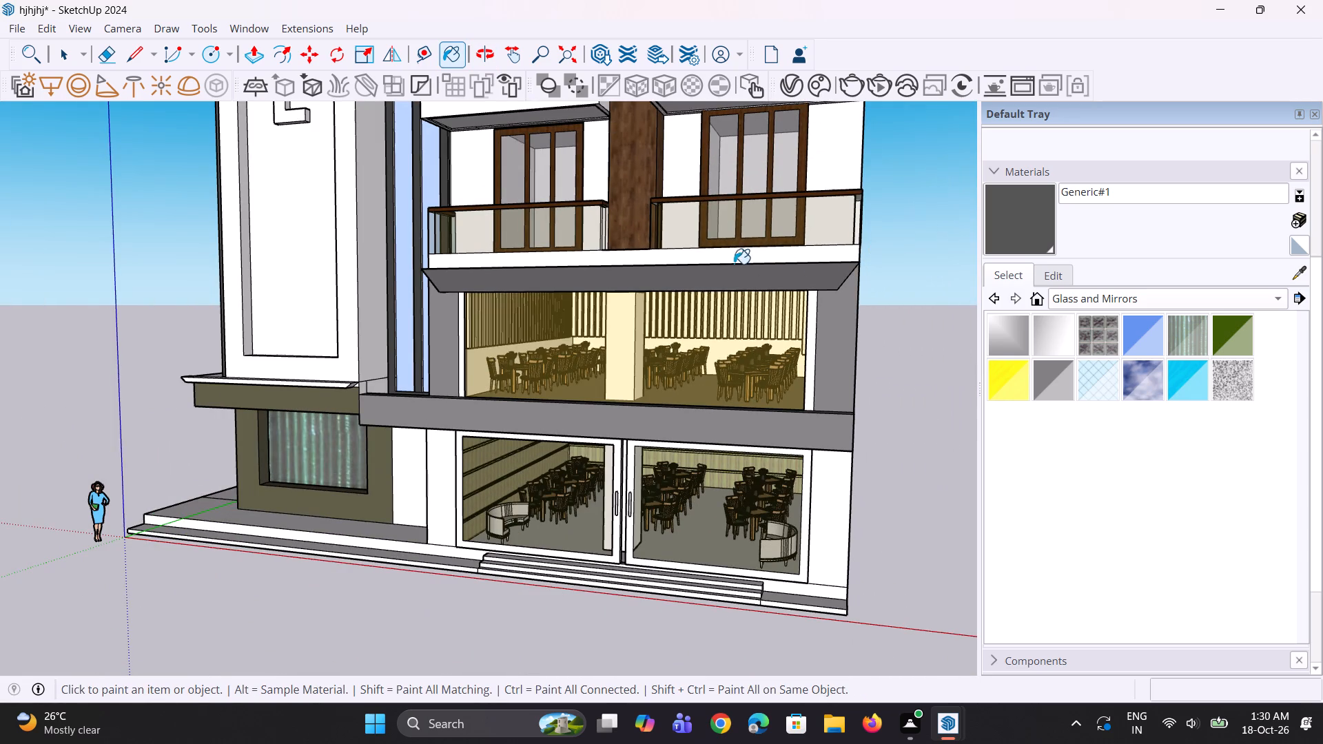
pyautogui.scroll(1, 1047, 220)
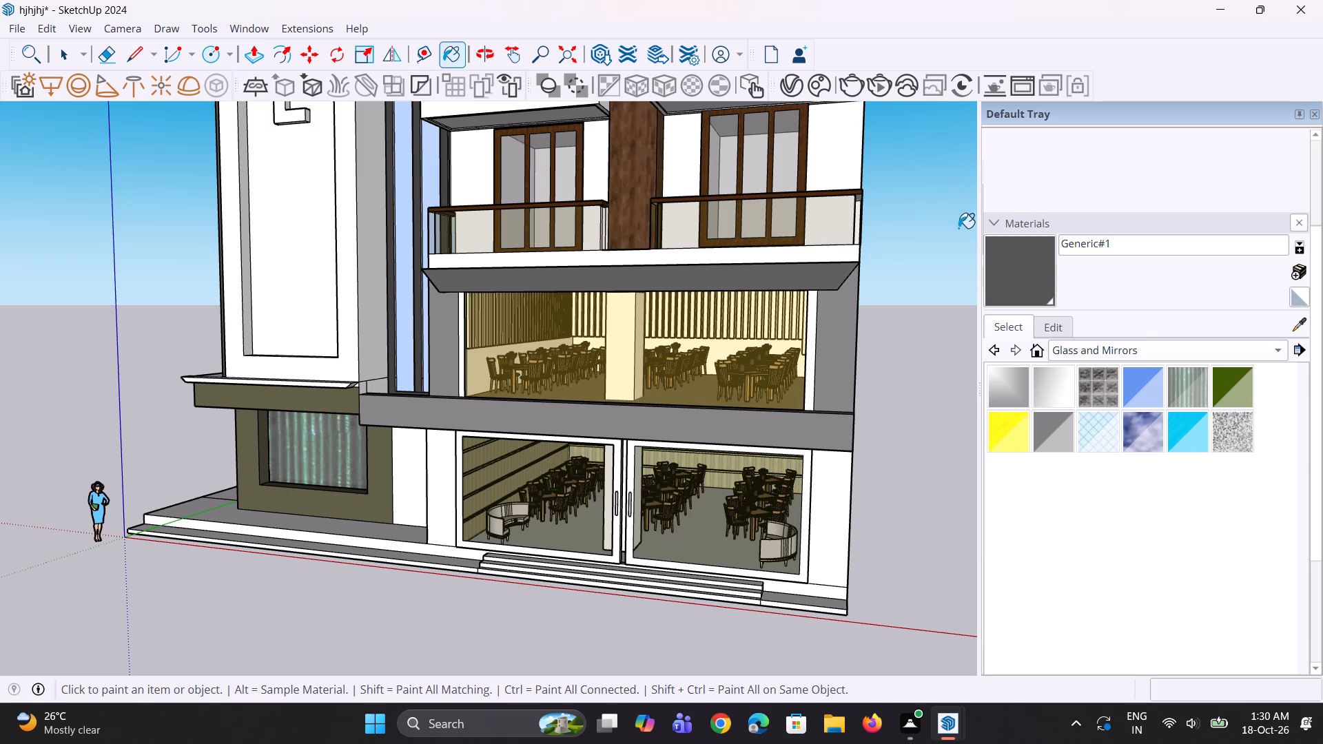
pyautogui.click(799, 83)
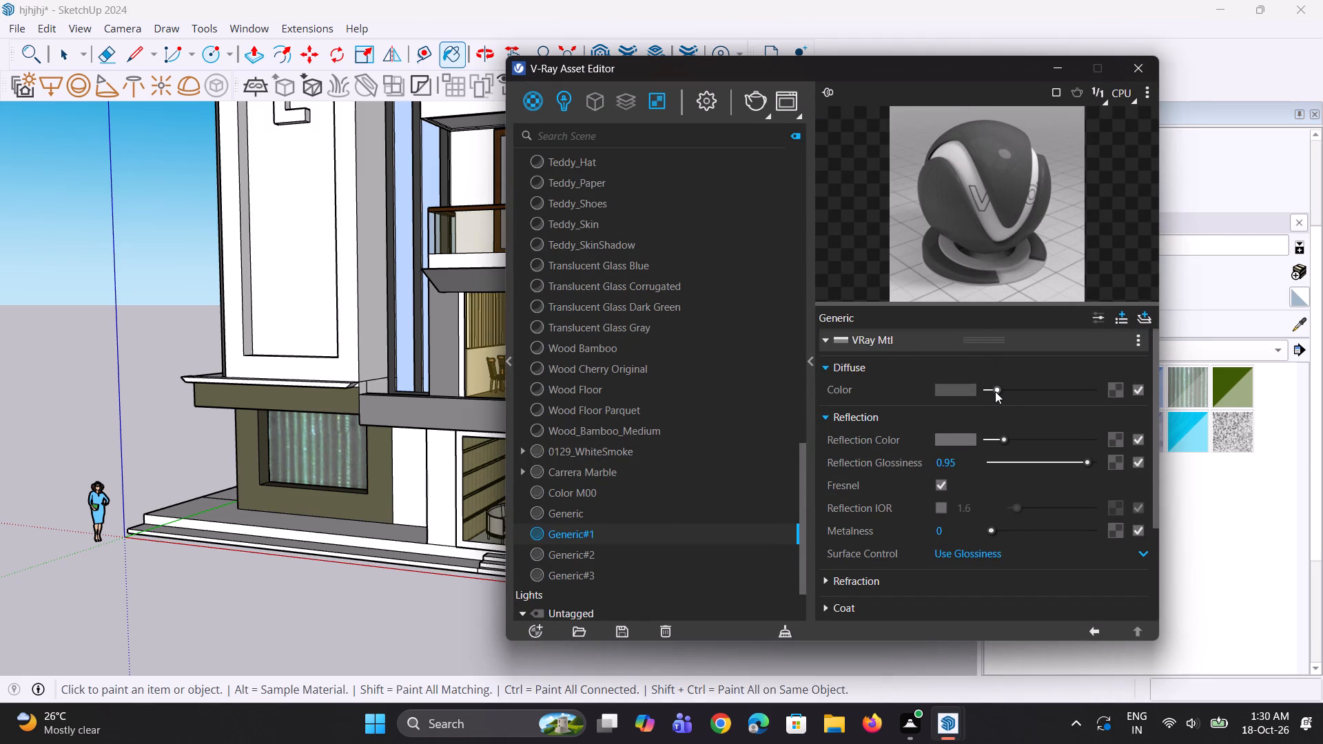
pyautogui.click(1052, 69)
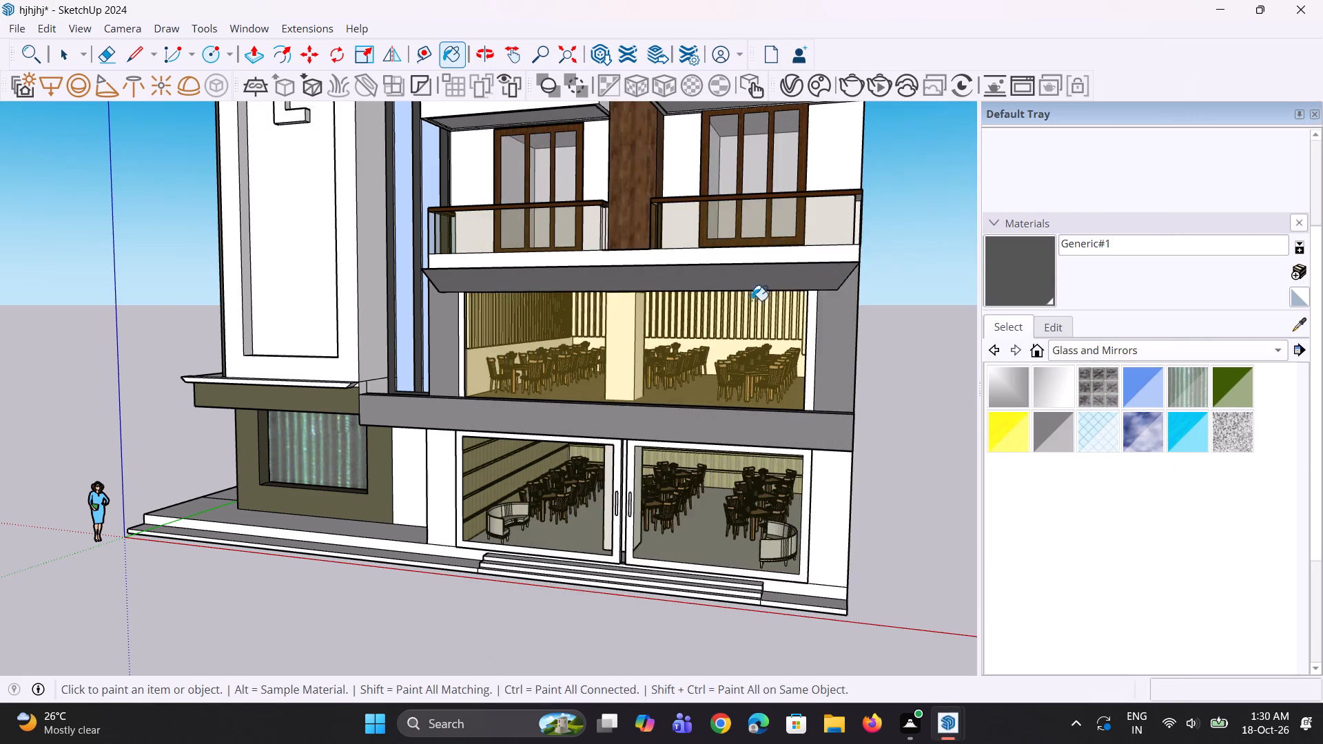
# Paint the recessed panel behind the HOTEL letters on the sign tower with Translucent Resin Crush Gray from Glass and Mirrors.
pyautogui.scroll(-4, 742, 307)
pyautogui.moveTo(713, 335); pyautogui.dragTo(807, 344, button='middle')
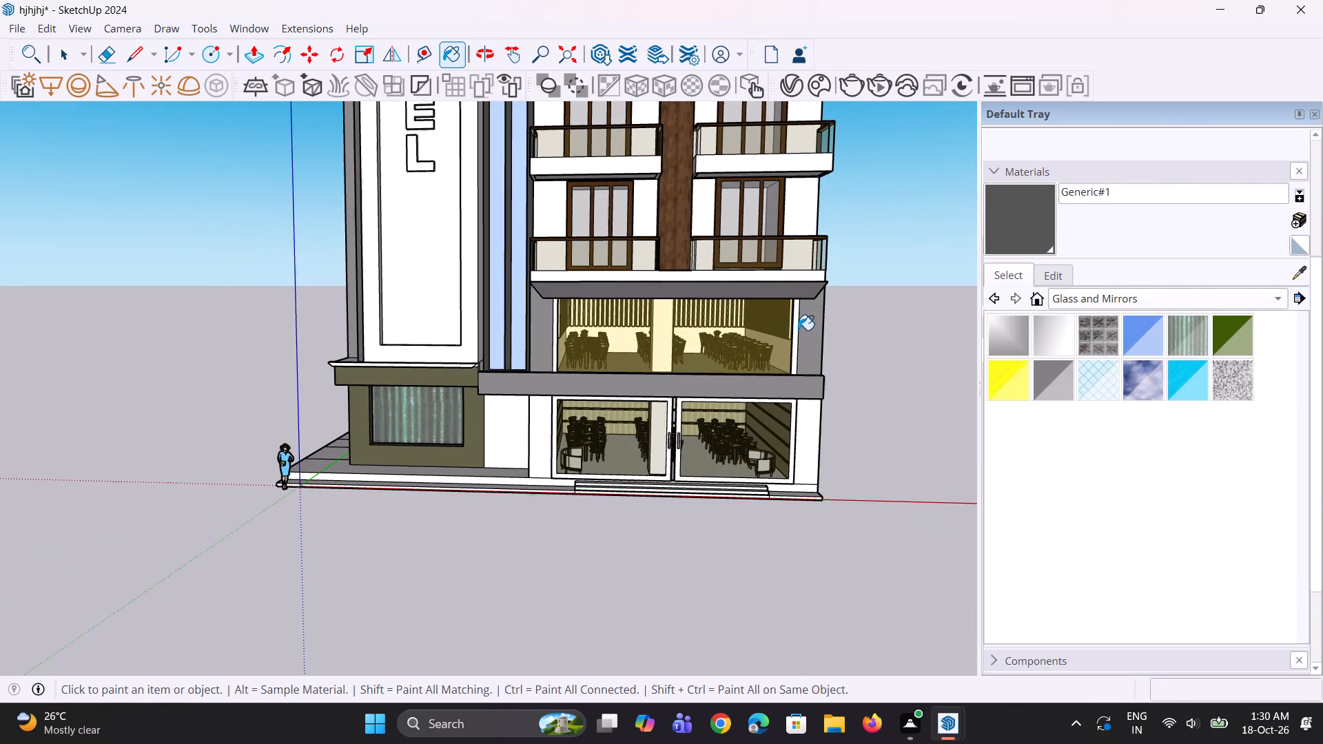
pyautogui.scroll(-8, 713, 350)
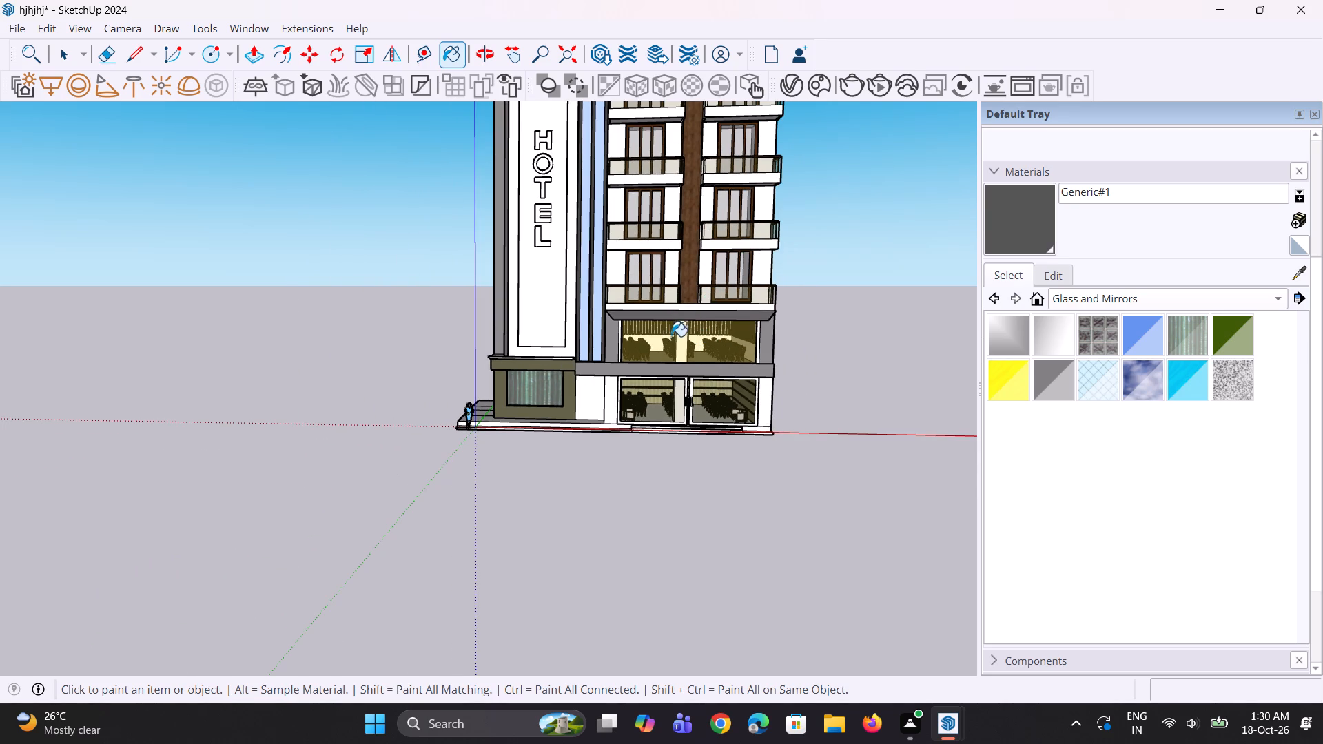
pyautogui.scroll(-2, 670, 342)
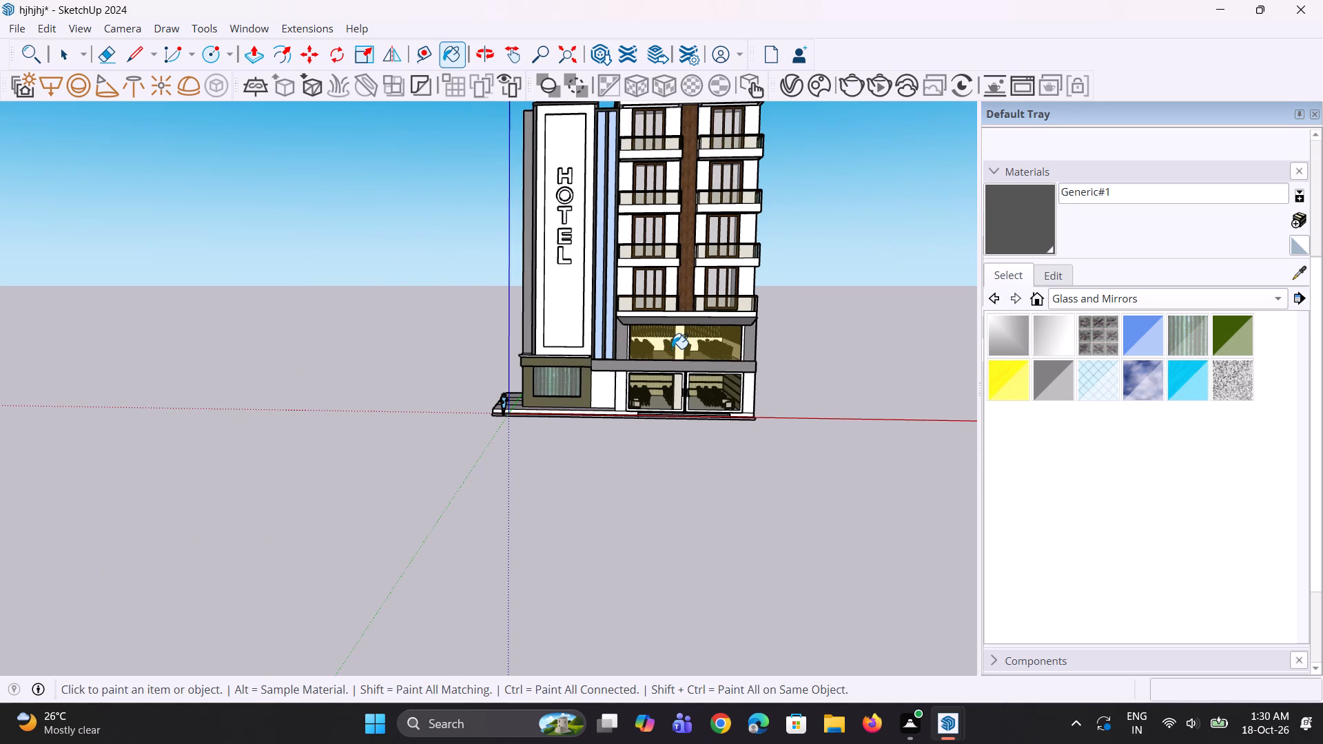
pyautogui.scroll(-4, 659, 398)
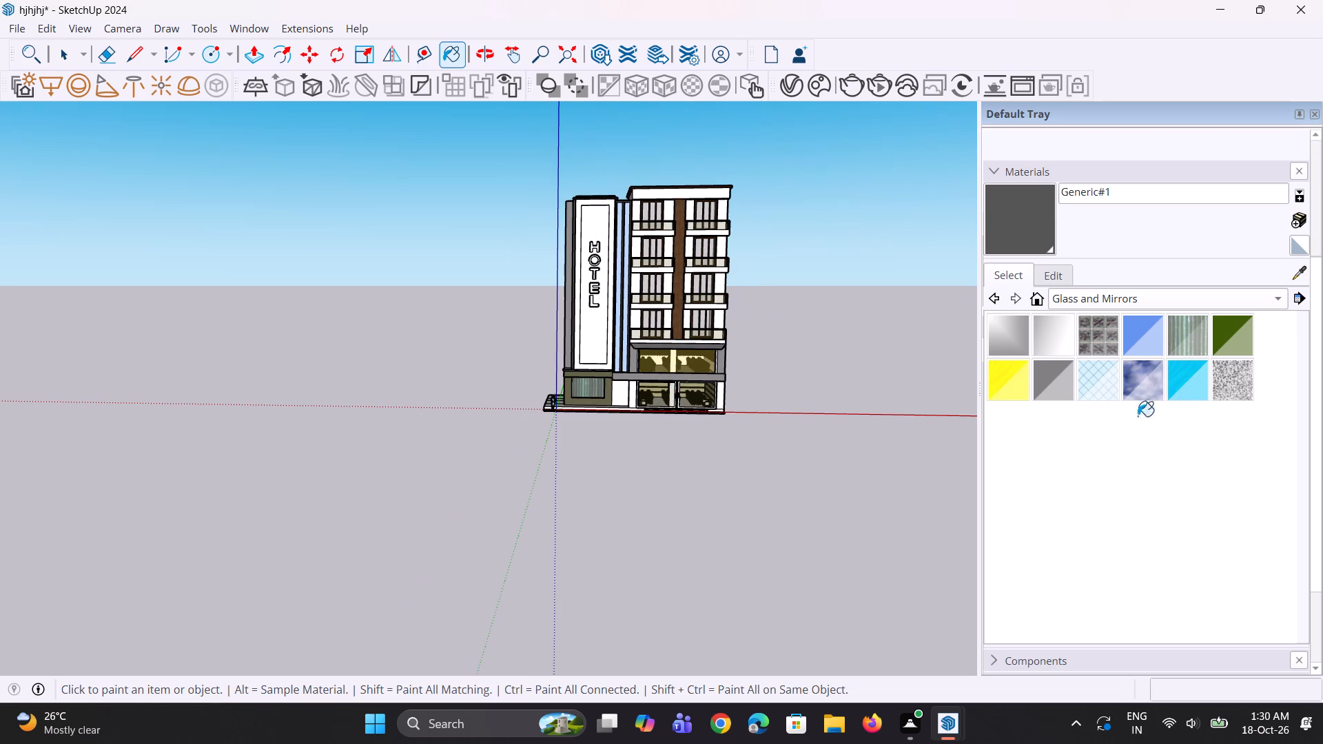
pyautogui.click(1238, 391)
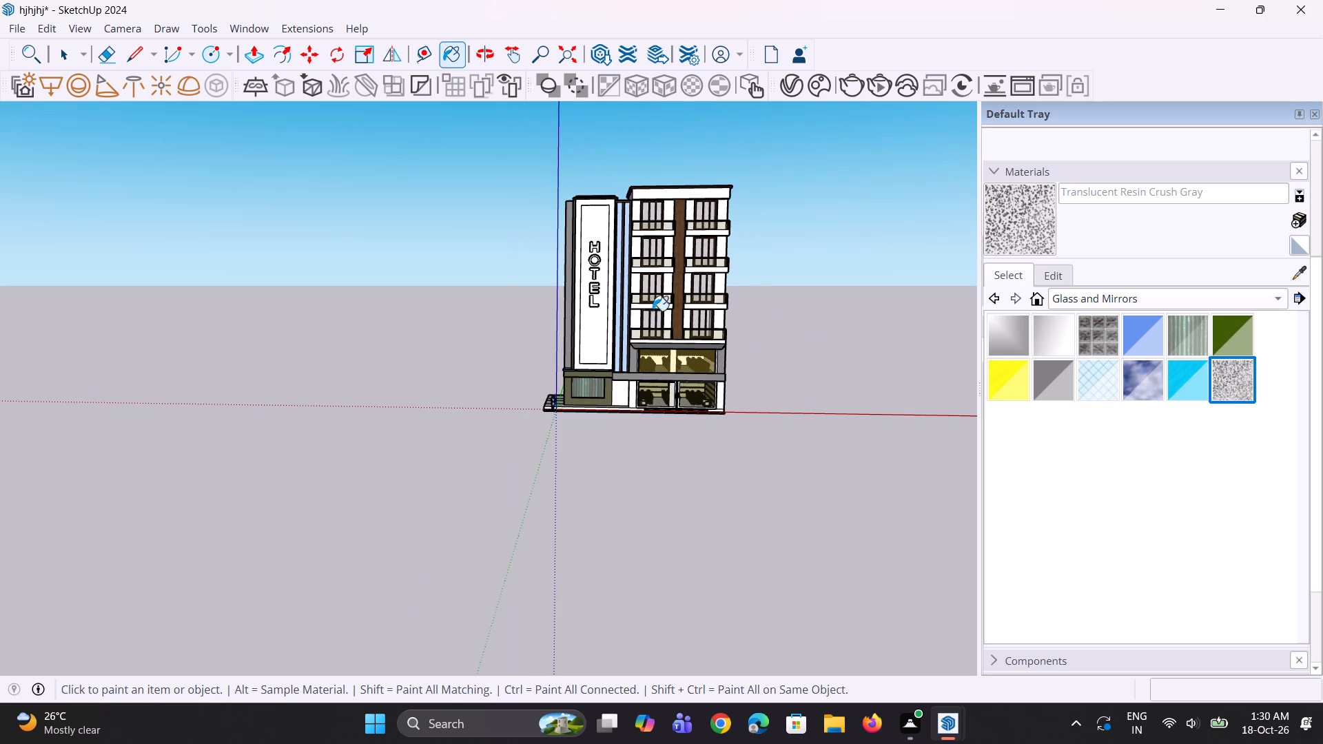
pyautogui.scroll(6, 653, 311)
pyautogui.click(588, 347)
pyautogui.scroll(-3, 597, 404)
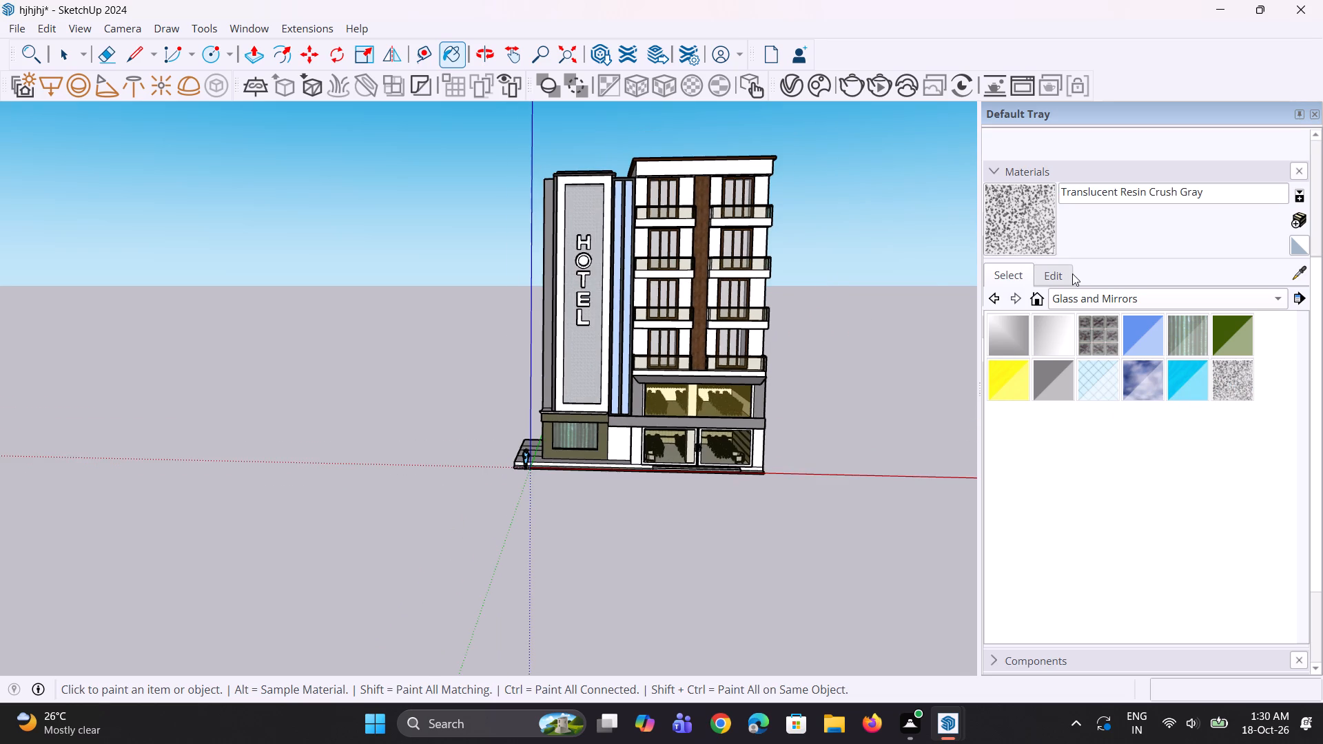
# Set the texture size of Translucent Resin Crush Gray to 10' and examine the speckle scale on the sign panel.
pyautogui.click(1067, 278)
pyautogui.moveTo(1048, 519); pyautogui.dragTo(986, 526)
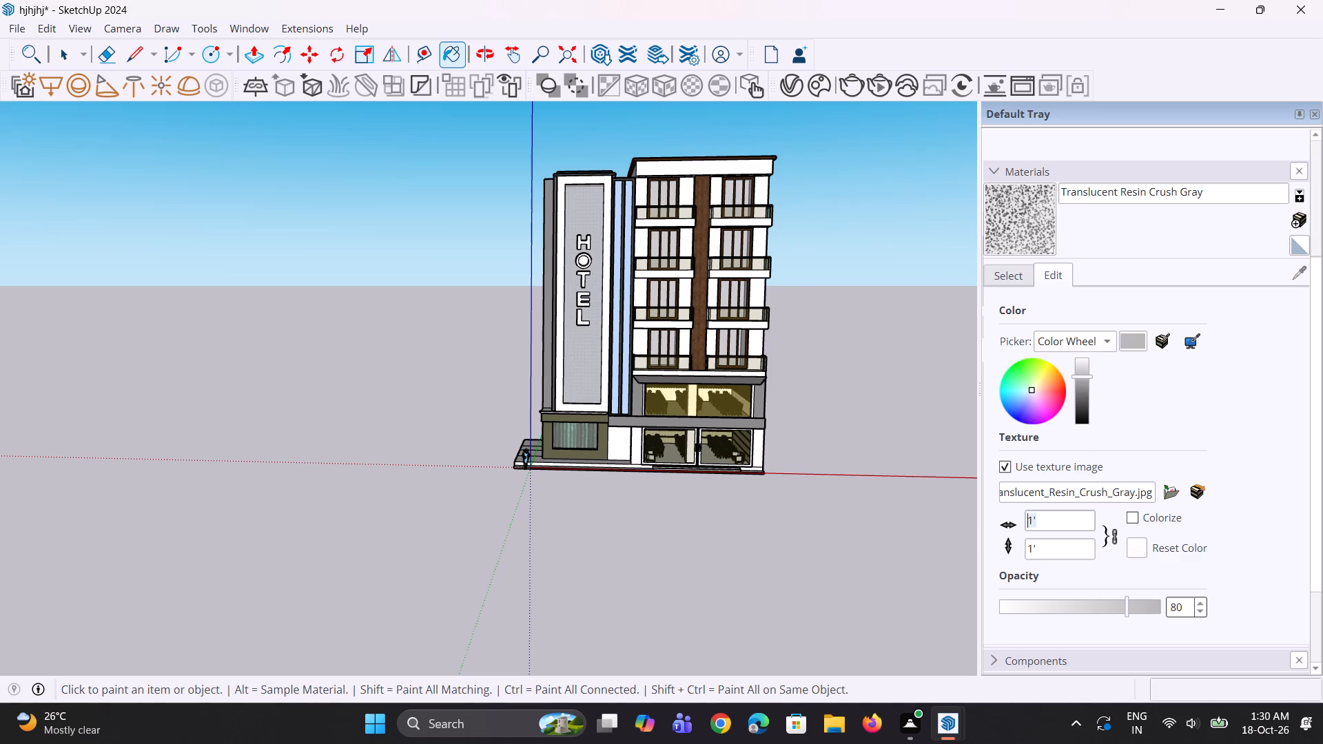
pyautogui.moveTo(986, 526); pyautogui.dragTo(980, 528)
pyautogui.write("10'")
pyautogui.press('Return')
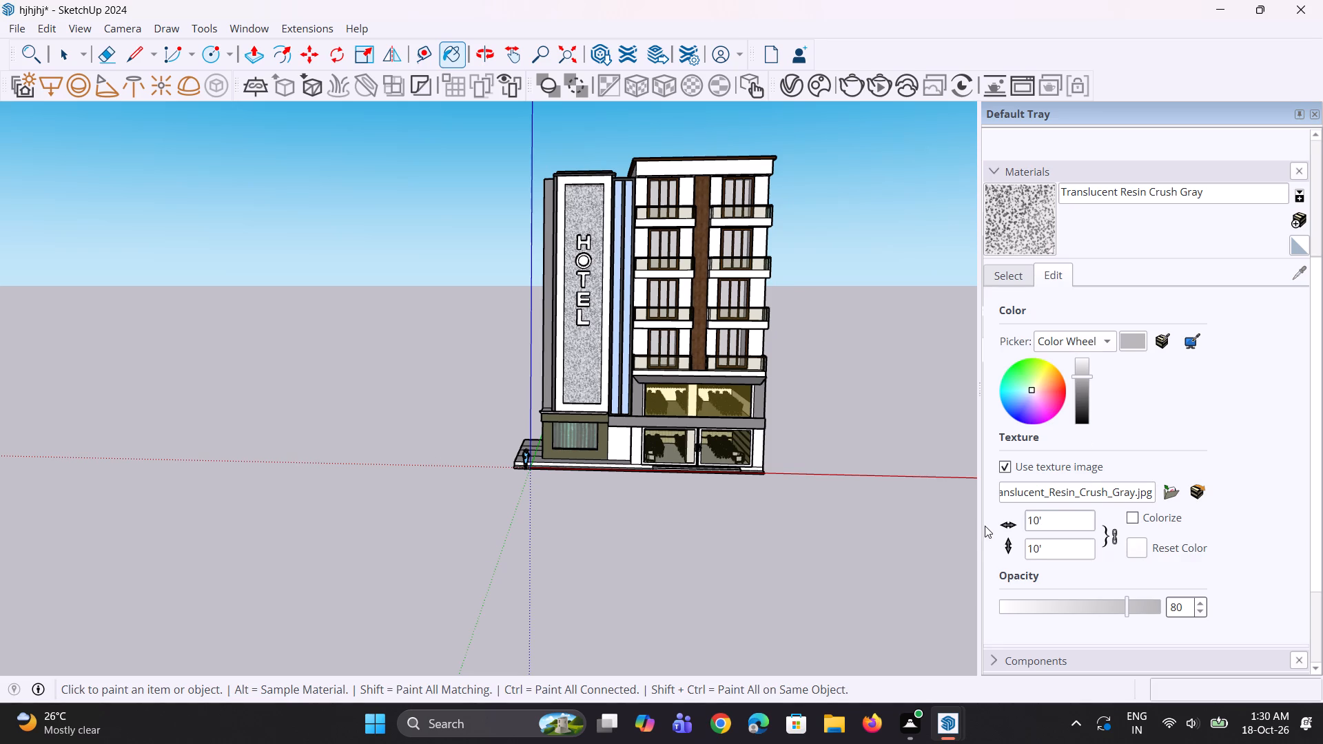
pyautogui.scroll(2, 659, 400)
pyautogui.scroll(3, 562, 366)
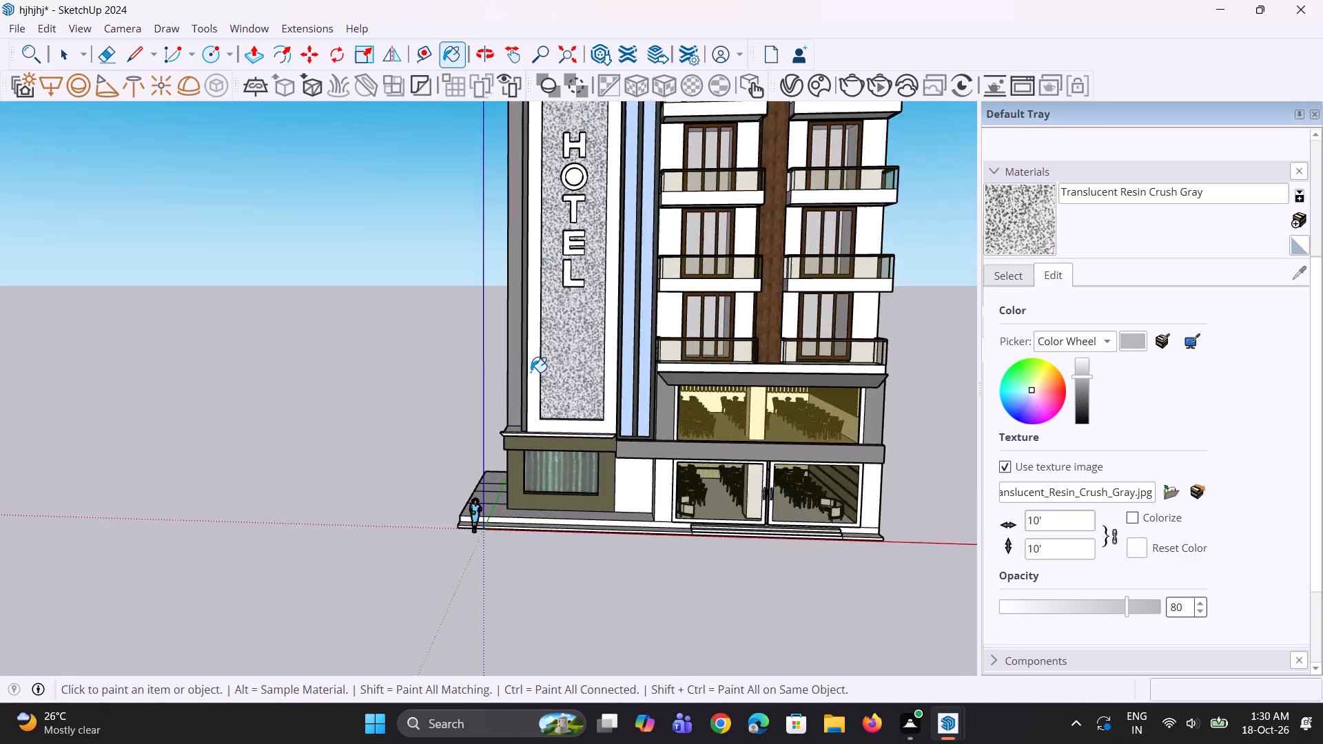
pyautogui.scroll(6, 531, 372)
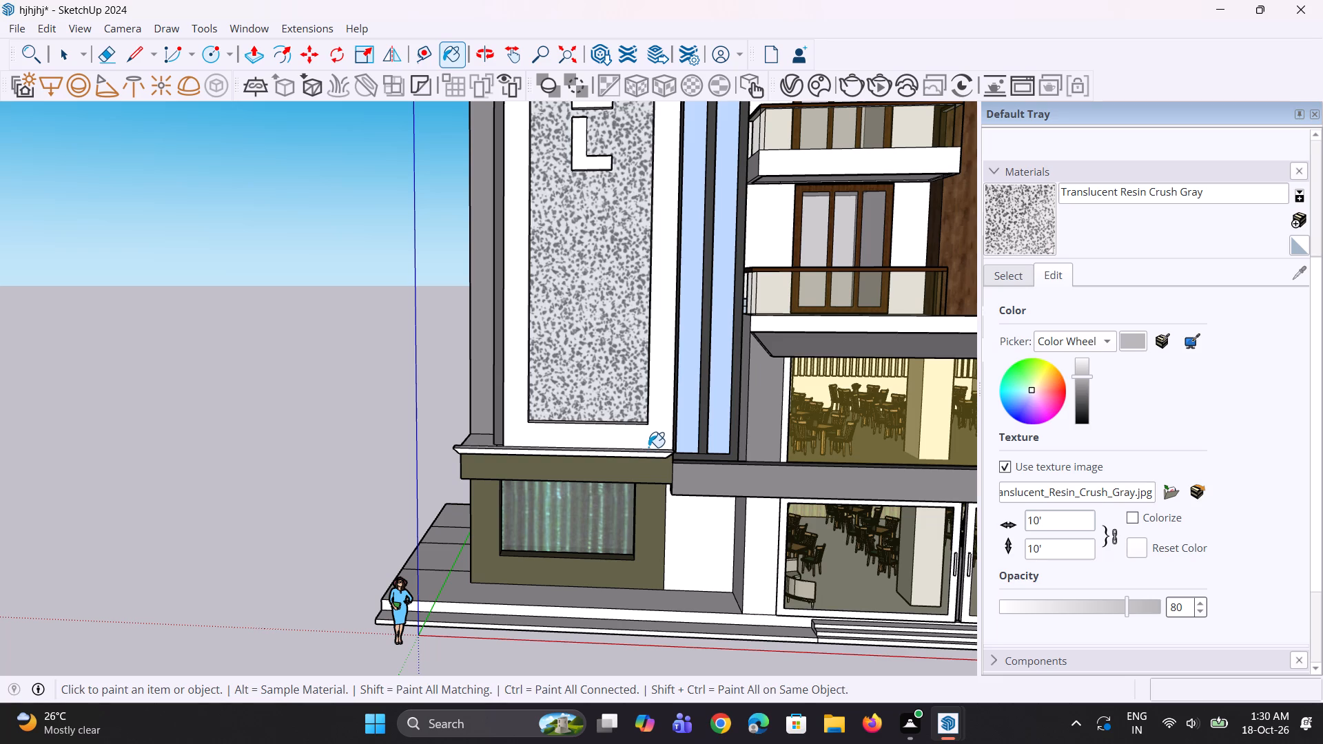
# Set the texture size of Translucent Resin Crush Gray to 8' and check the sign panel.
pyautogui.moveTo(1042, 522); pyautogui.dragTo(984, 522)
pyautogui.write("8'")
pyautogui.press('Return')
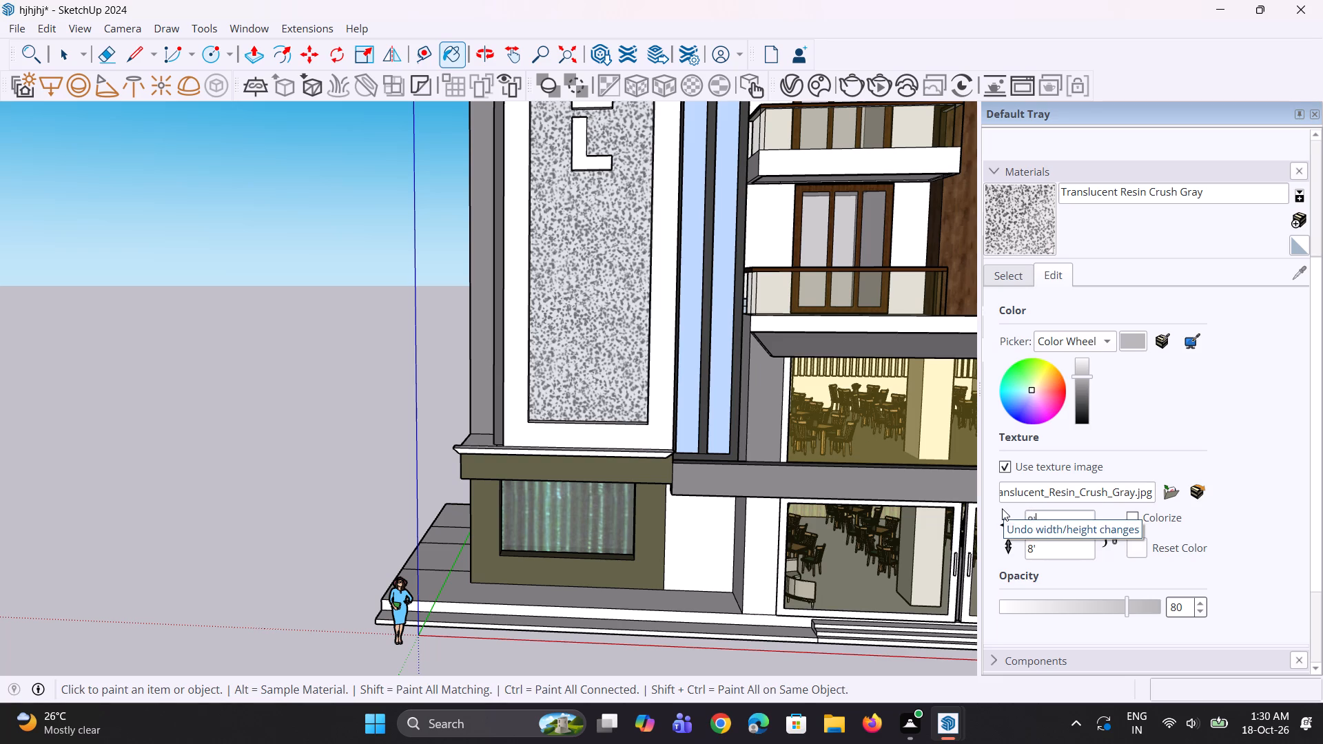
pyautogui.scroll(-4, 881, 511)
pyautogui.scroll(-4, 606, 512)
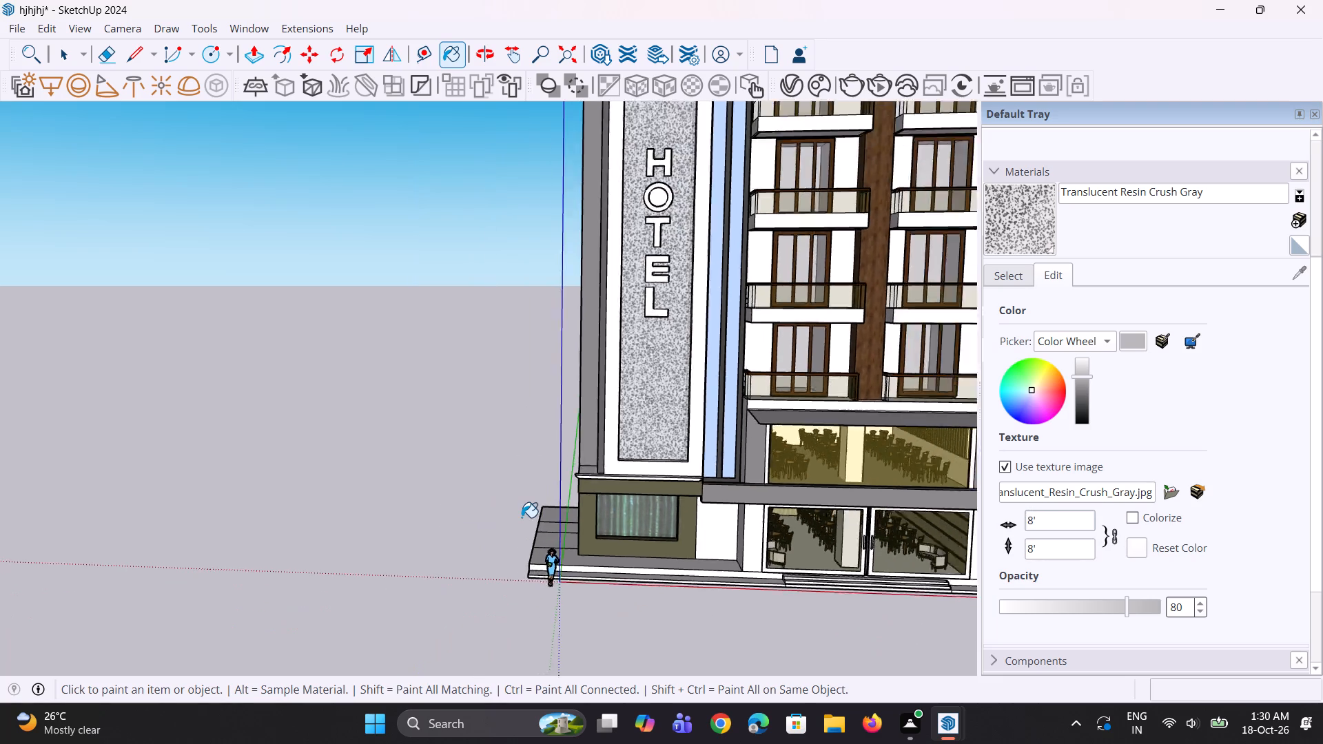
pyautogui.scroll(-6, 522, 517)
# Create a new V-Ray Generic material with a light orange diffuse colour of about R 0.976, G 0.786, B 0.56.
pyautogui.scroll(1, 684, 522)
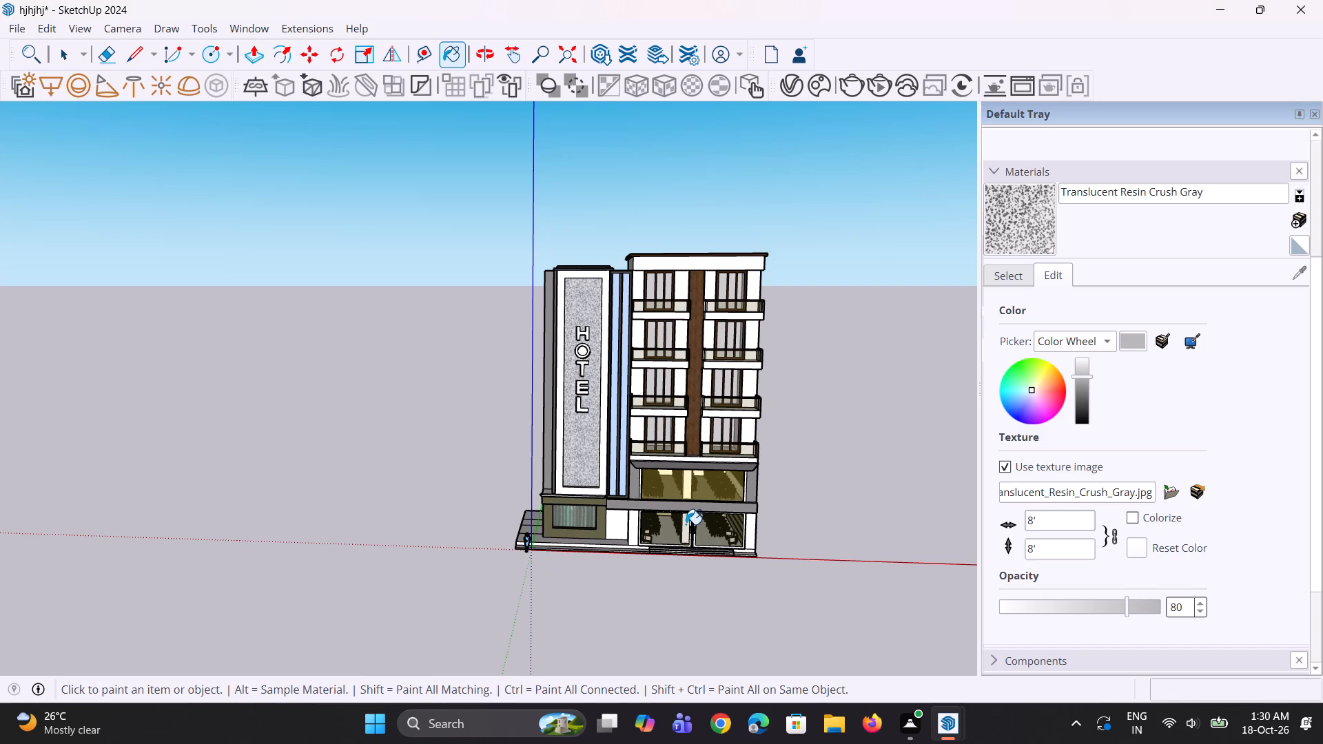
pyautogui.scroll(9, 538, 316)
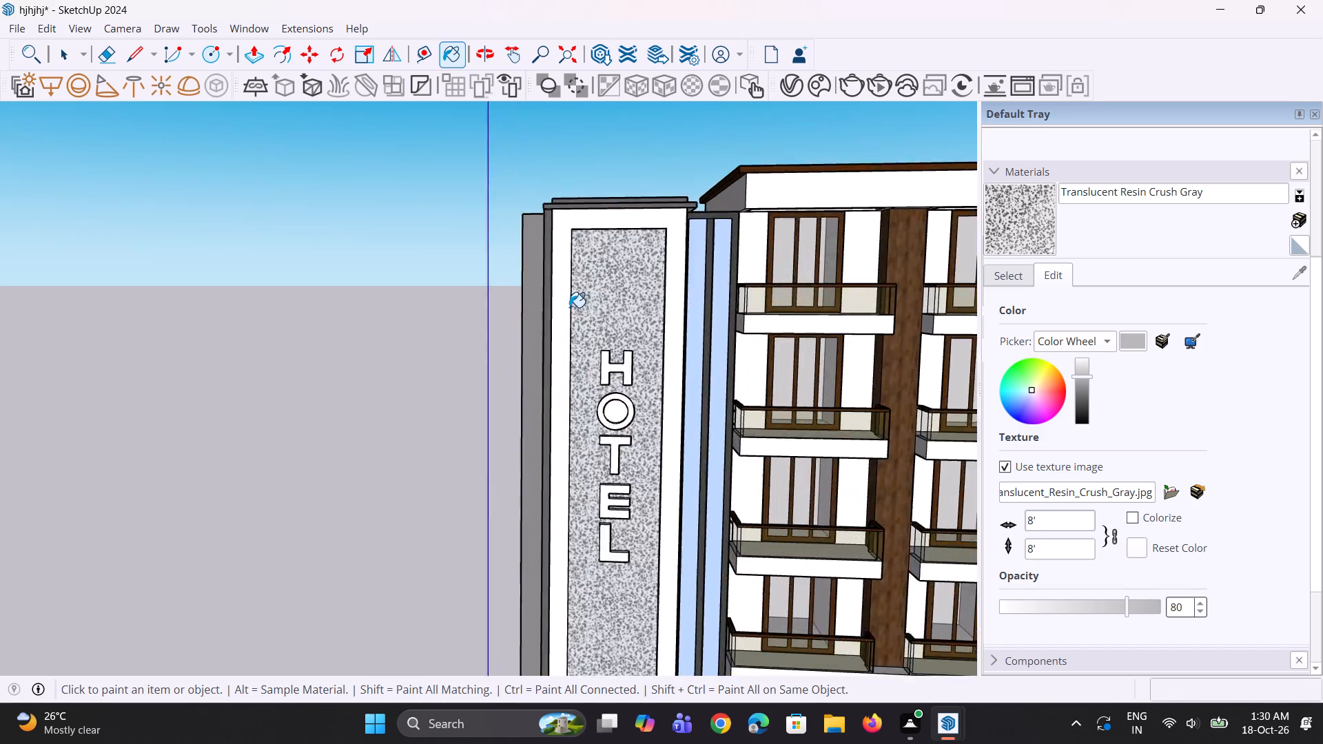
pyautogui.scroll(5, 569, 307)
pyautogui.moveTo(564, 312); pyautogui.dragTo(515, 303, button='middle')
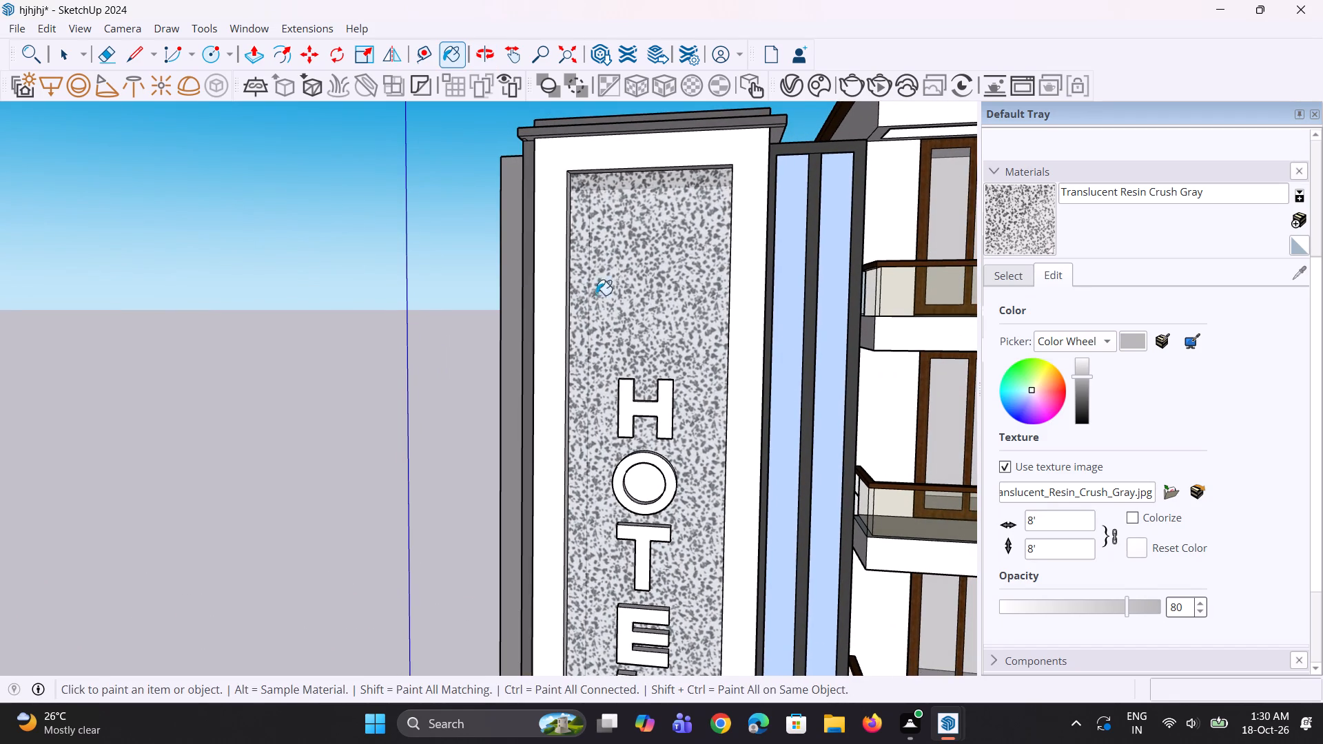
pyautogui.click(782, 74)
pyautogui.rightClick(535, 89)
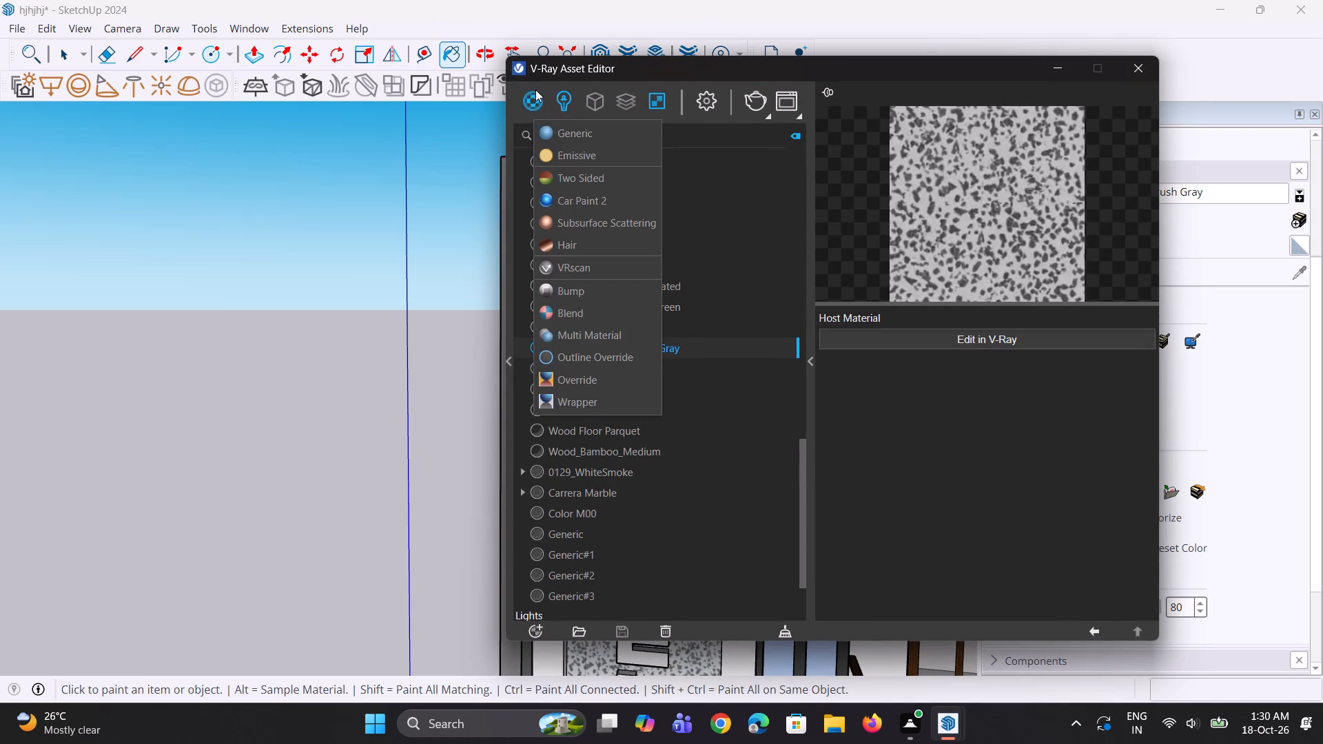
pyautogui.click(545, 132)
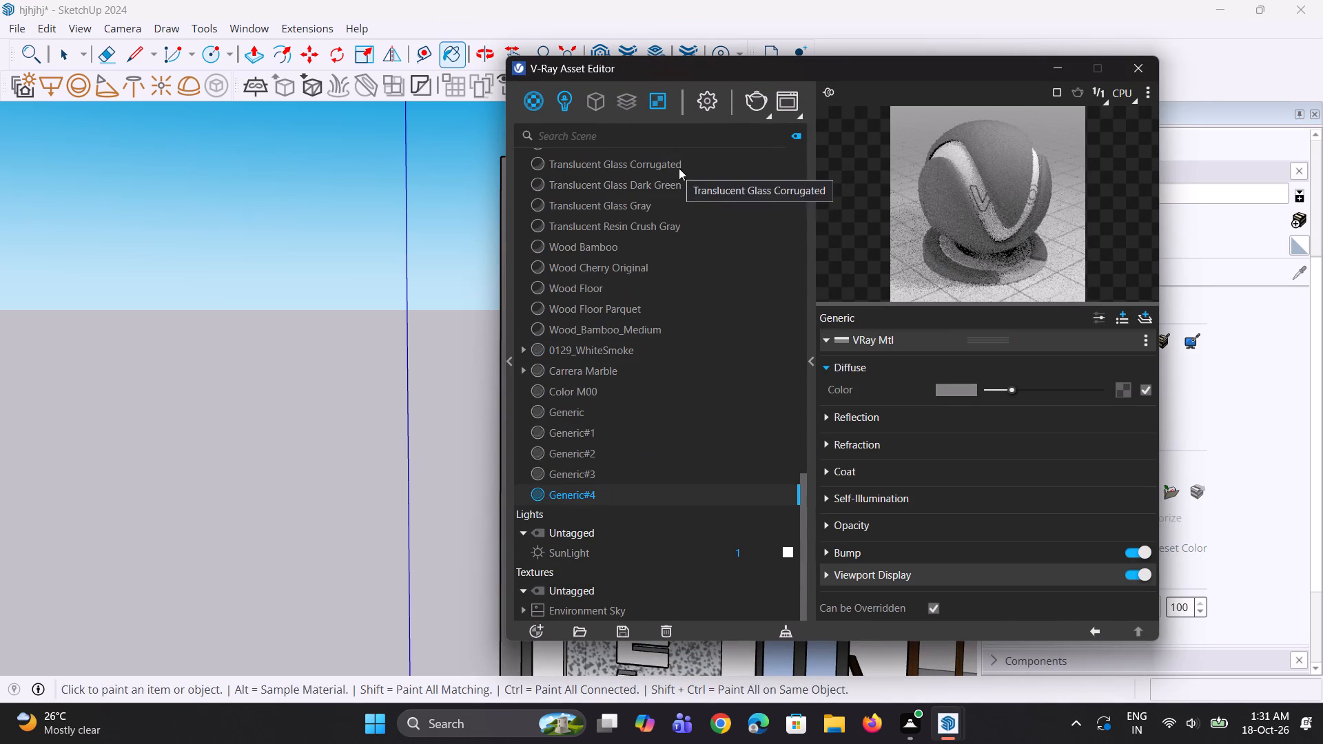
pyautogui.click(960, 391)
pyautogui.moveTo(625, 223); pyautogui.dragTo(629, 229)
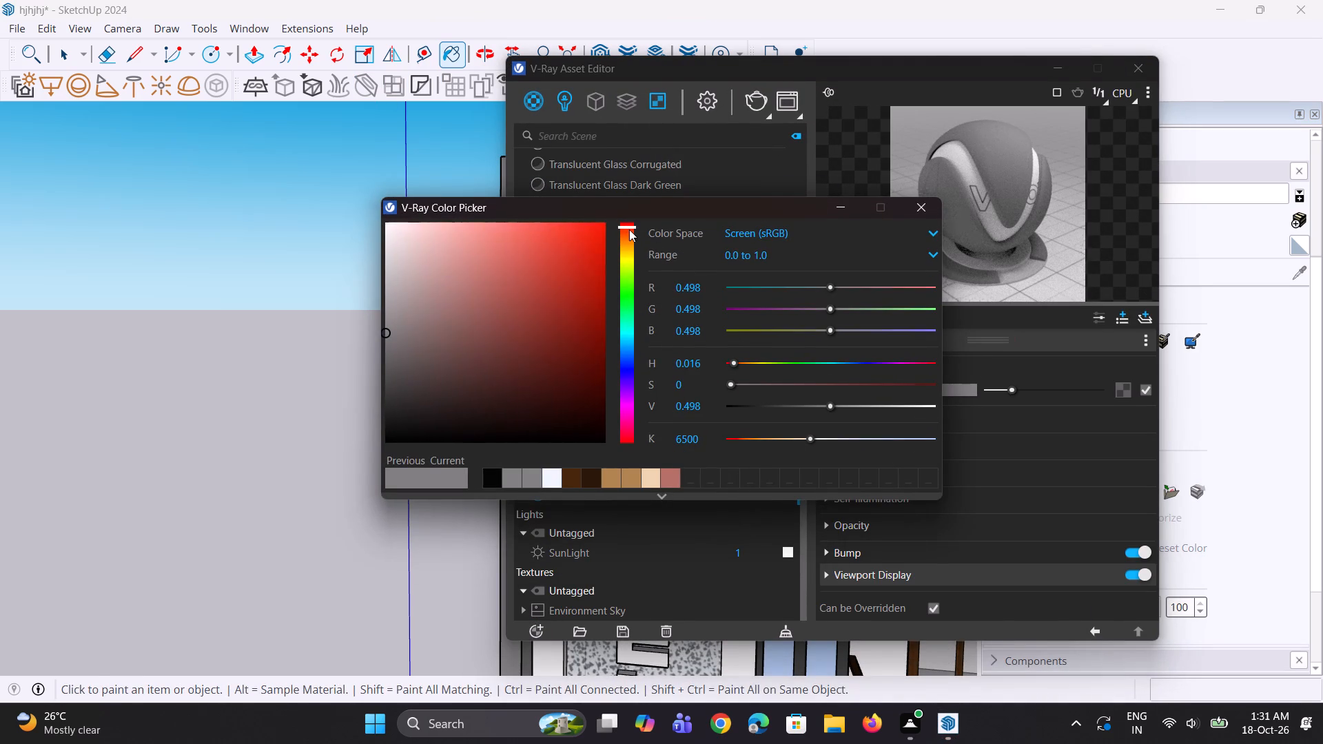
pyautogui.moveTo(629, 229); pyautogui.dragTo(626, 242)
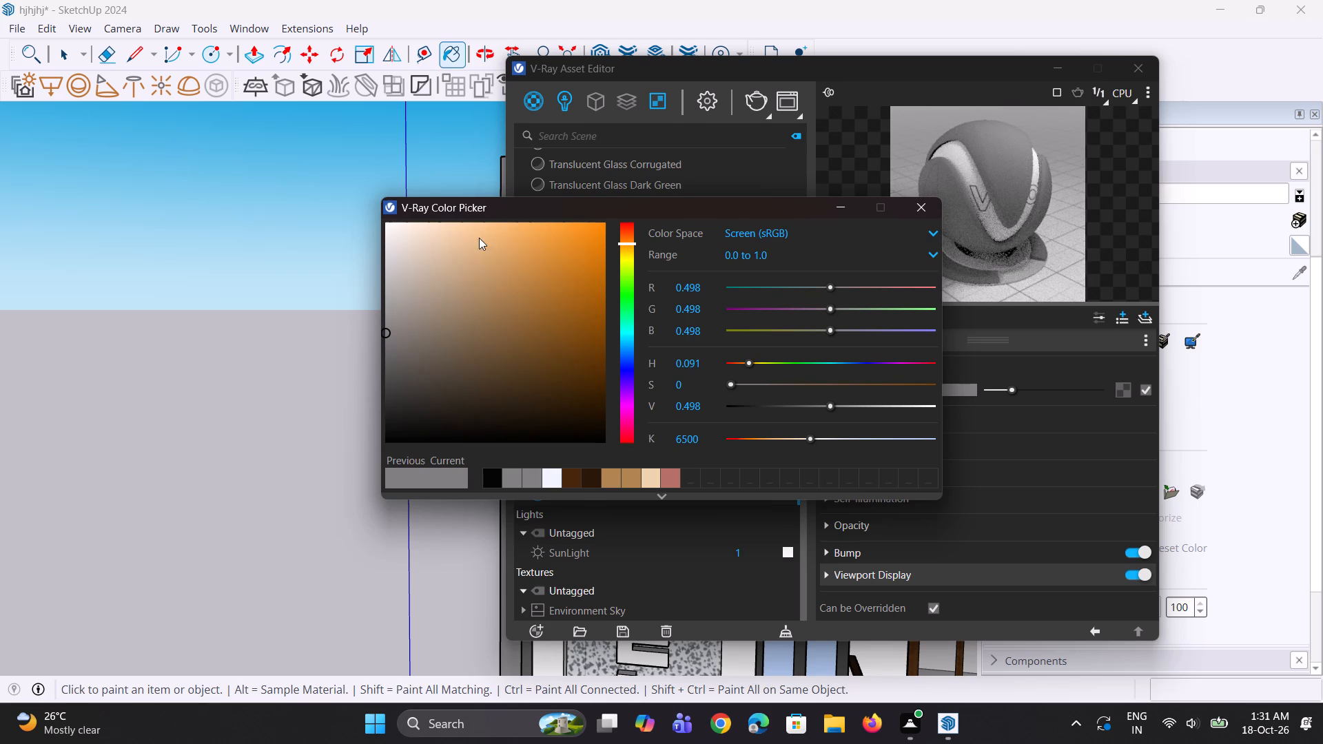
pyautogui.click(455, 232)
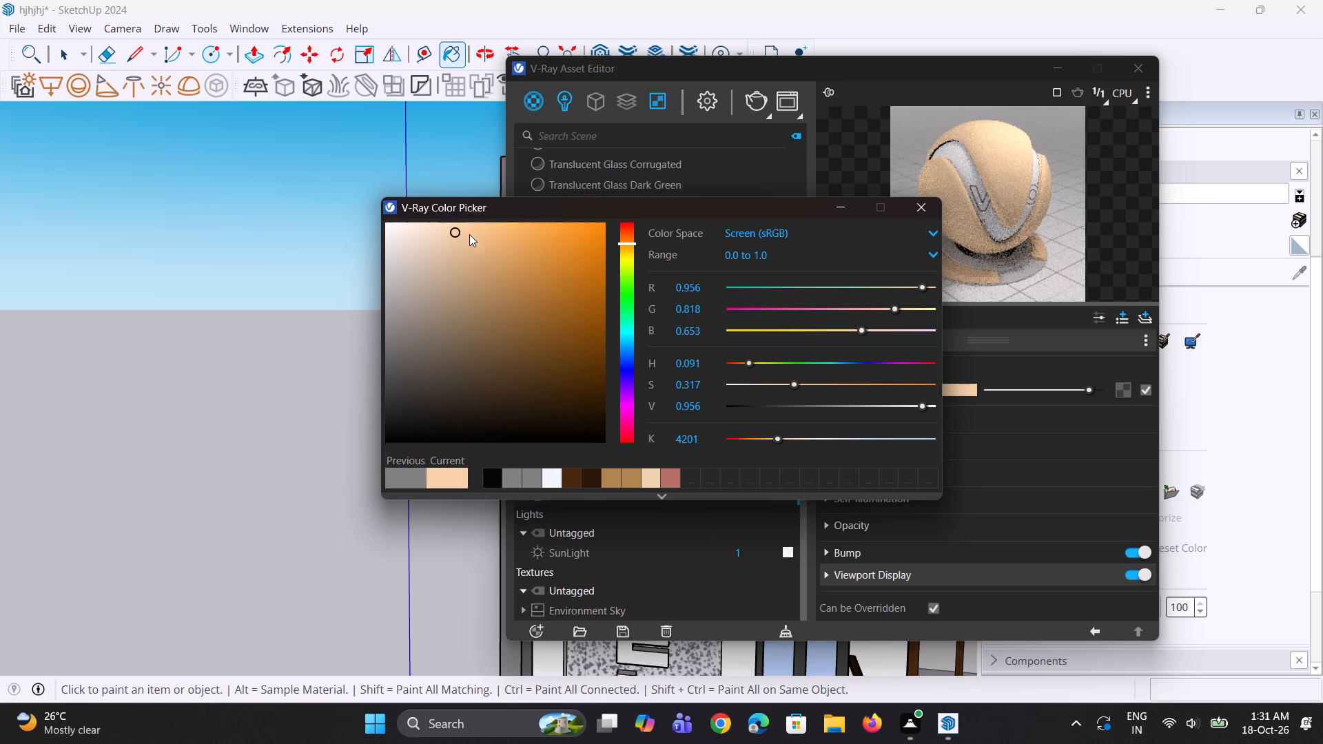
pyautogui.click(480, 228)
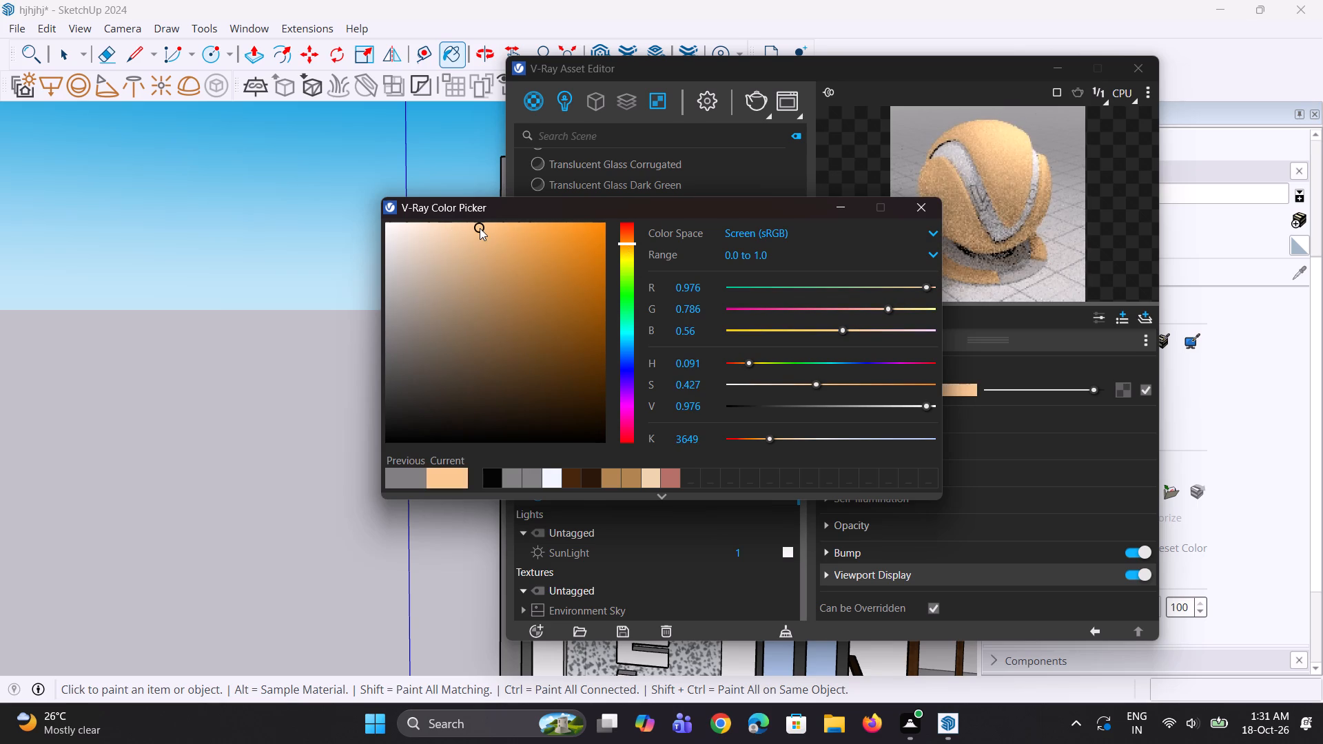
pyautogui.click(845, 203)
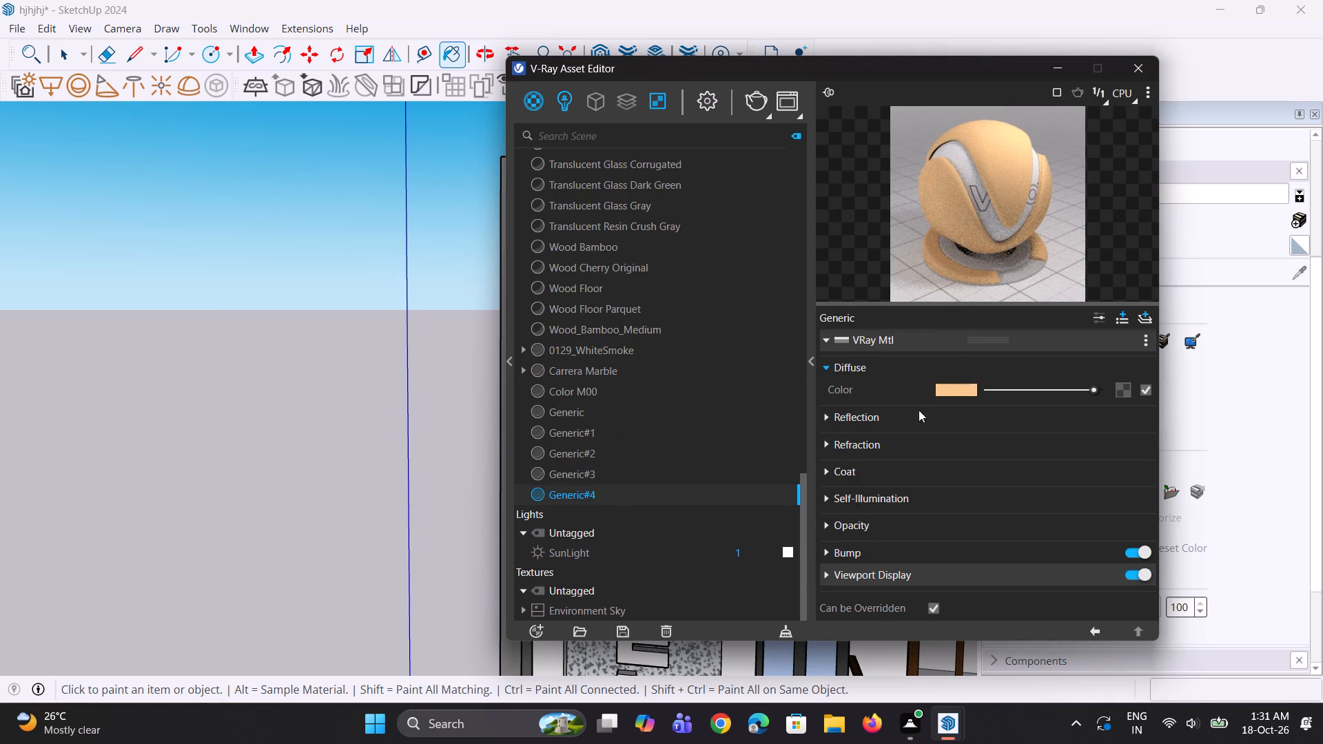
# Give the light orange material a grey reflection colour, set reflection glossiness to 0.95 and enable Reflection IOR.
pyautogui.click(919, 420)
pyautogui.click(1000, 441)
pyautogui.click(1007, 440)
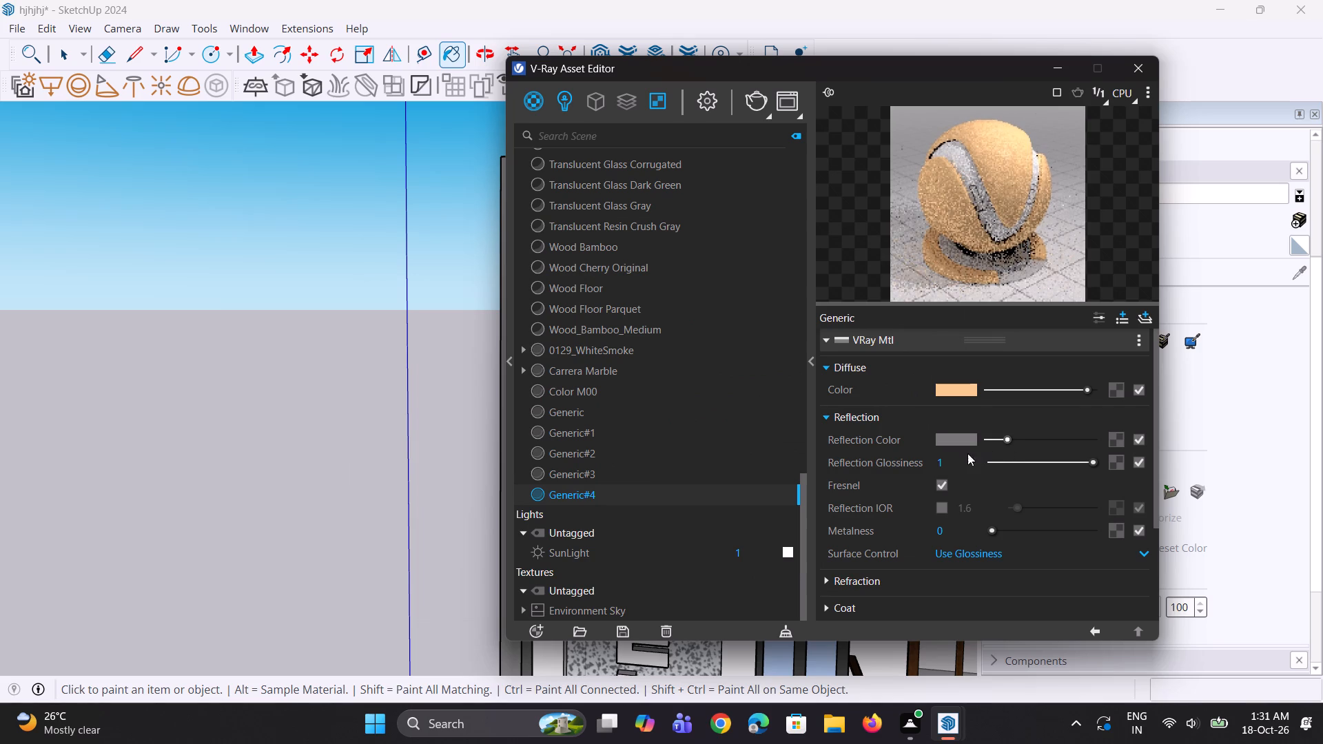
pyautogui.moveTo(961, 454); pyautogui.dragTo(929, 459)
pyautogui.write('0.95')
pyautogui.press('Return')
pyautogui.click(957, 201)
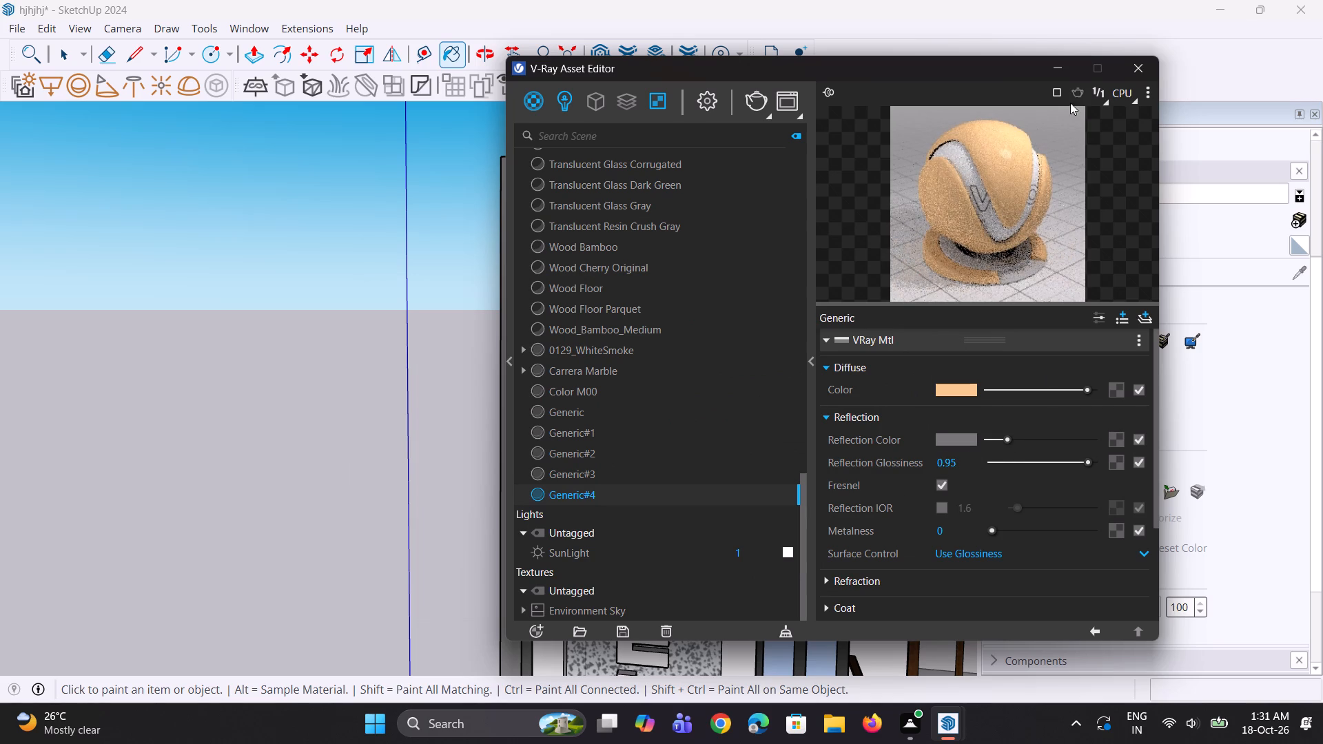
pyautogui.click(946, 513)
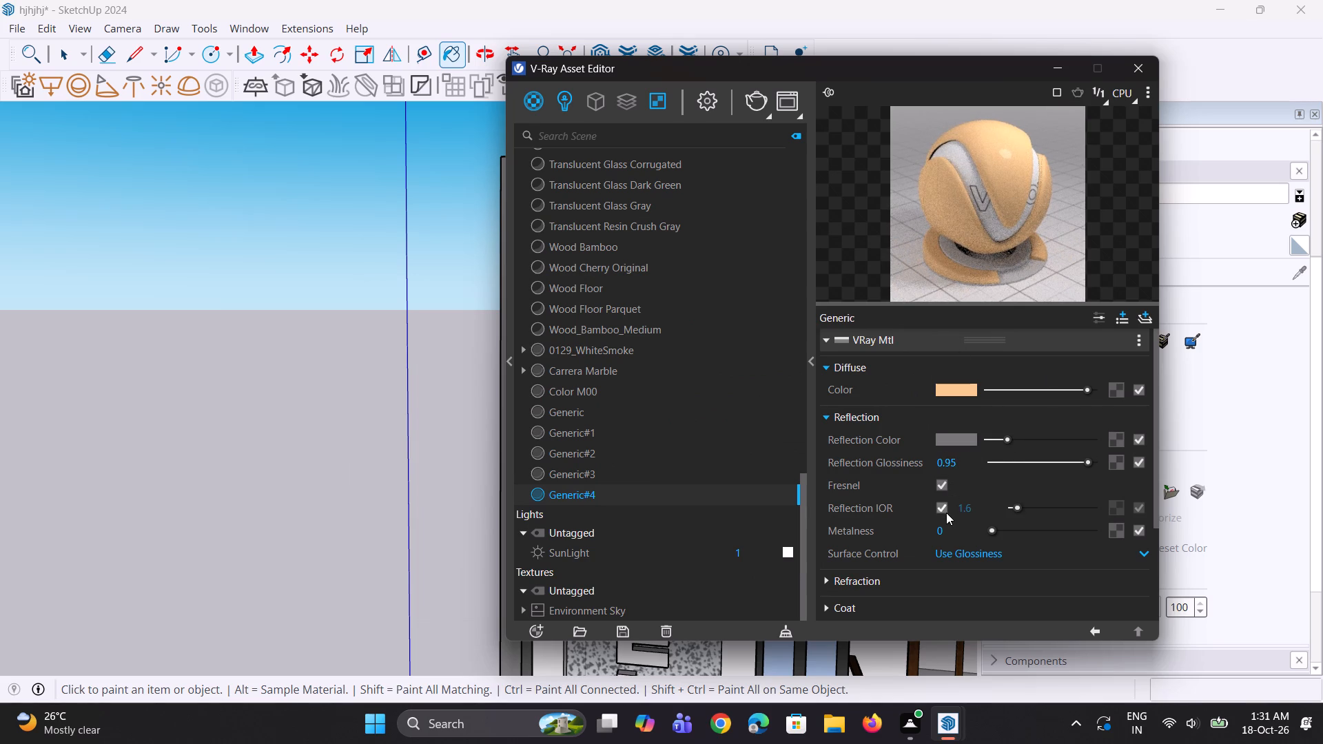
pyautogui.click(998, 218)
pyautogui.click(1046, 73)
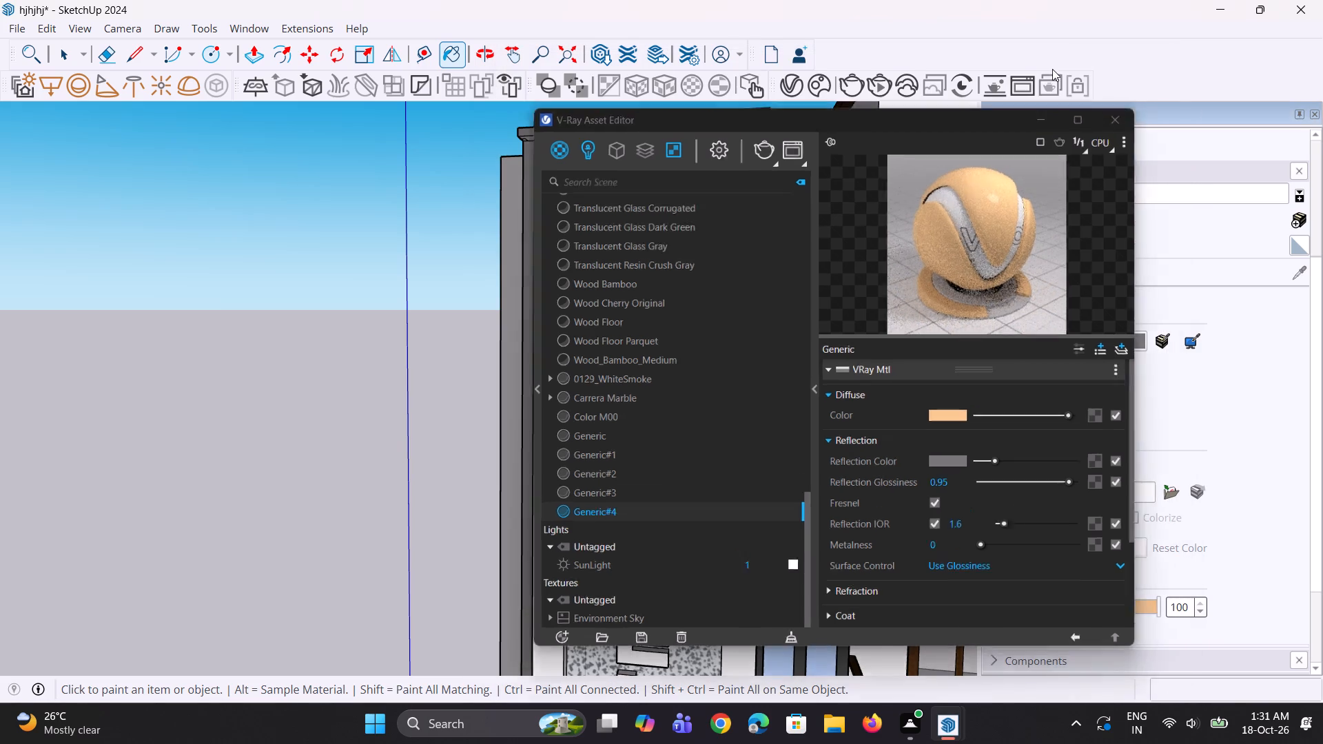
pyautogui.click(1009, 225)
# Paint the two vertical inner edges and the top inner edge of the sign panel's recess with the light orange material.
pyautogui.scroll(9, 540, 309)
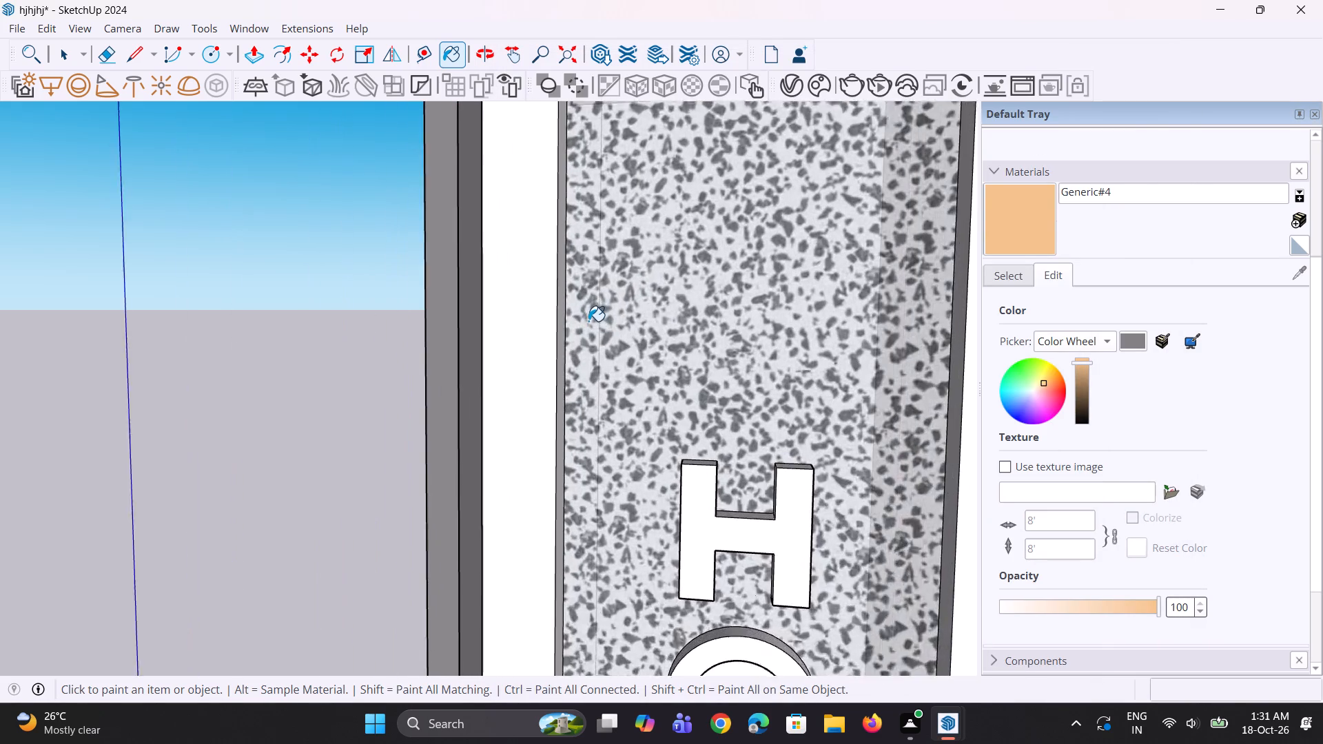
pyautogui.click(561, 341)
pyautogui.scroll(-6, 555, 471)
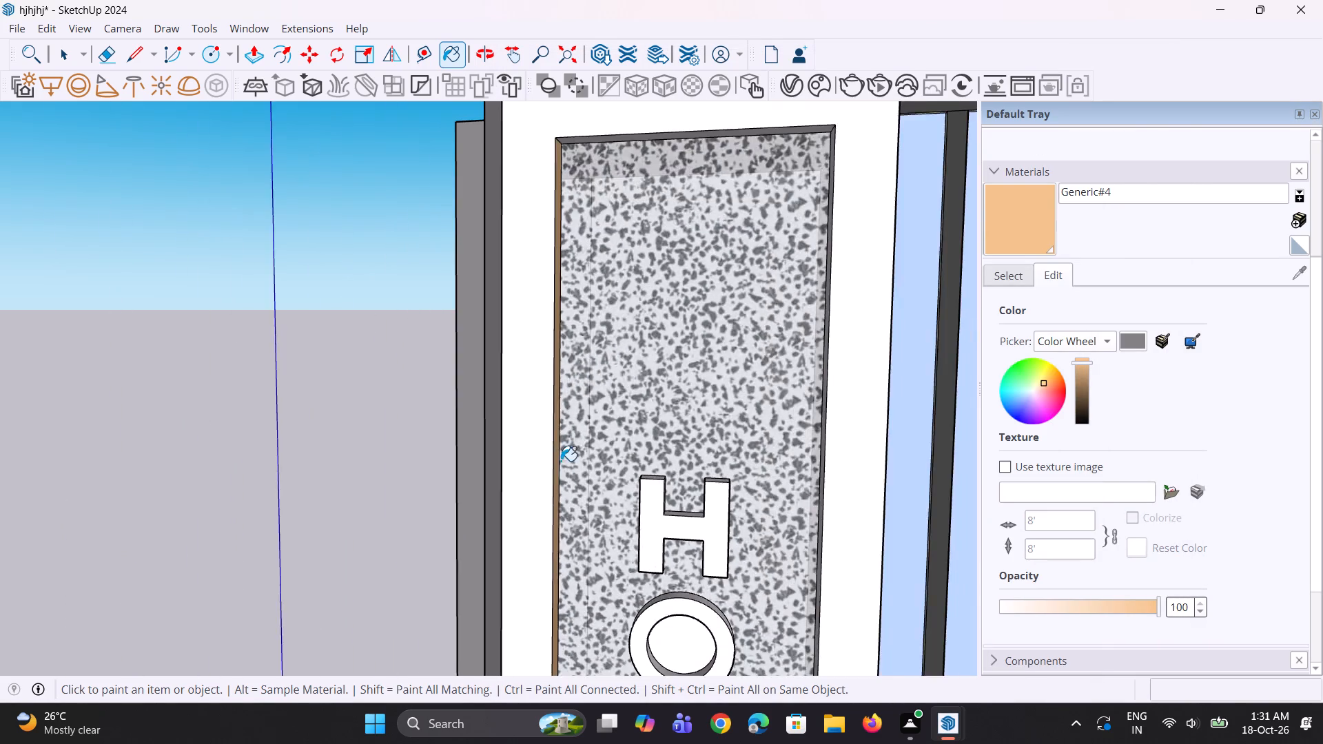
pyautogui.scroll(-3, 561, 461)
pyautogui.moveTo(630, 316); pyautogui.dragTo(657, 183, button='middle')
pyautogui.scroll(1, 630, 316)
pyautogui.scroll(3, 637, 221)
pyautogui.click(630, 237)
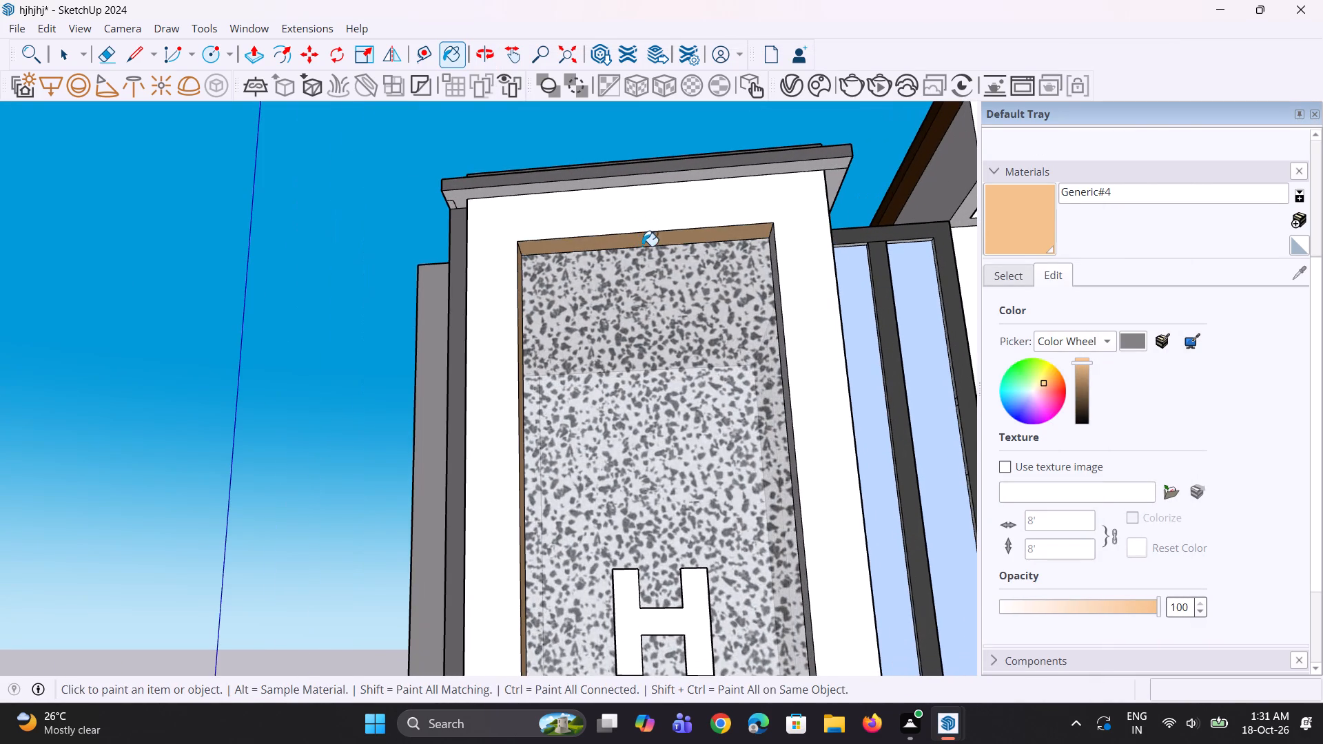
pyautogui.moveTo(779, 290); pyautogui.dragTo(830, 291, button='middle')
pyautogui.click(786, 313)
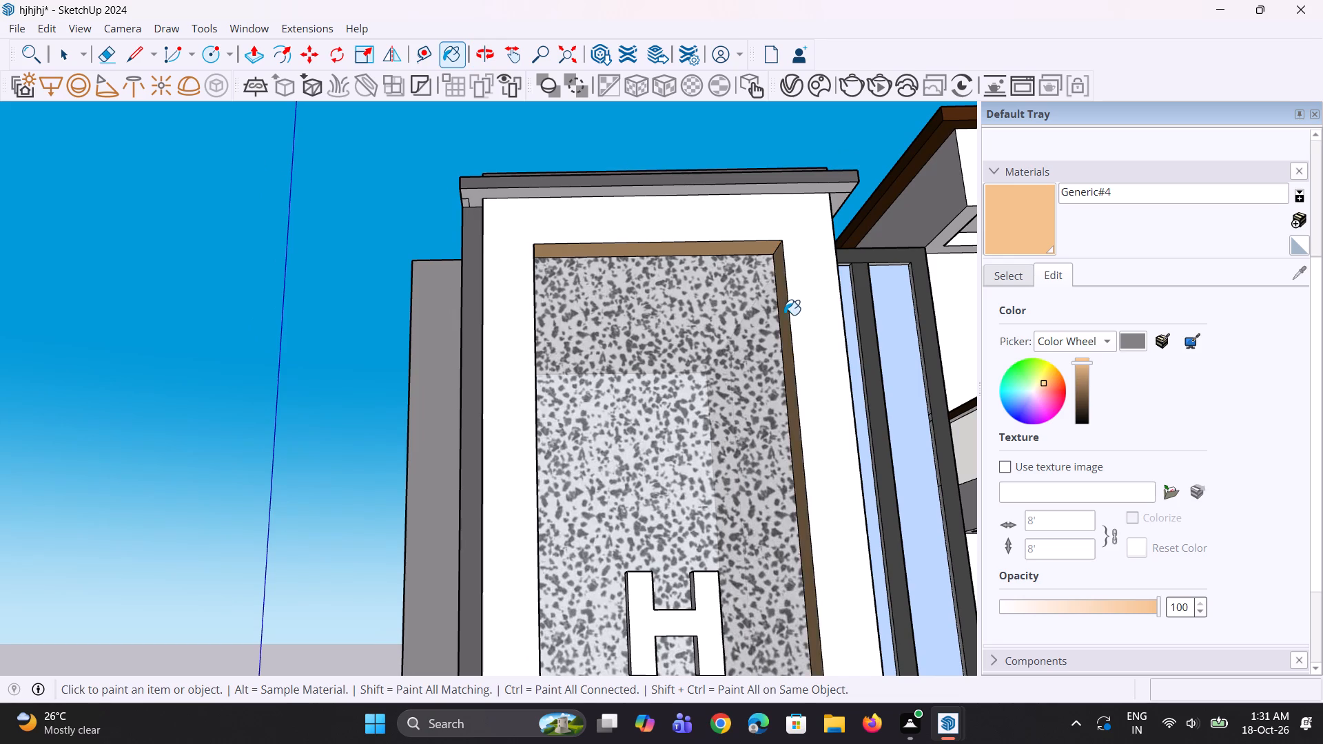
# Examine the sign tower's painted recess from a distance alongside the rest of the hotel facade.
pyautogui.scroll(-18, 780, 316)
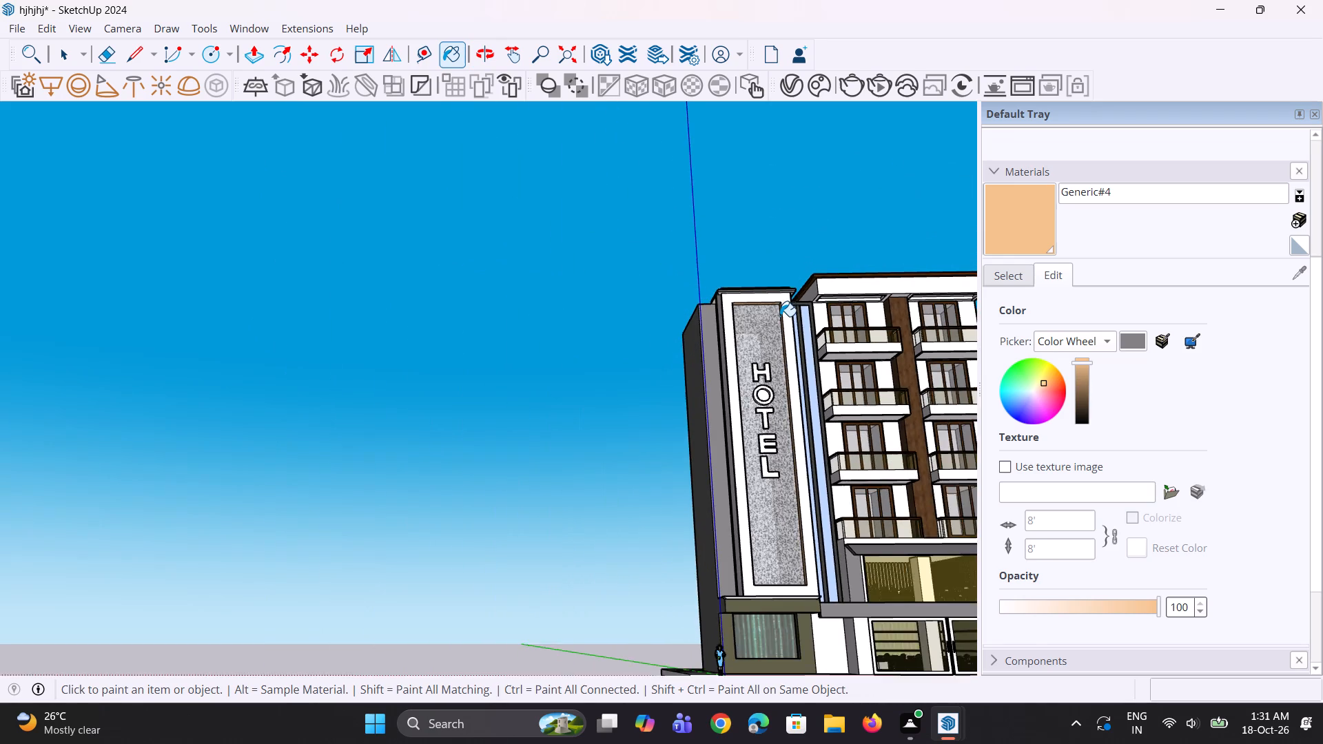
pyautogui.scroll(-4, 780, 316)
pyautogui.moveTo(780, 316); pyautogui.dragTo(752, 366, button='middle')
pyautogui.scroll(2, 675, 269)
pyautogui.scroll(1, 769, 321)
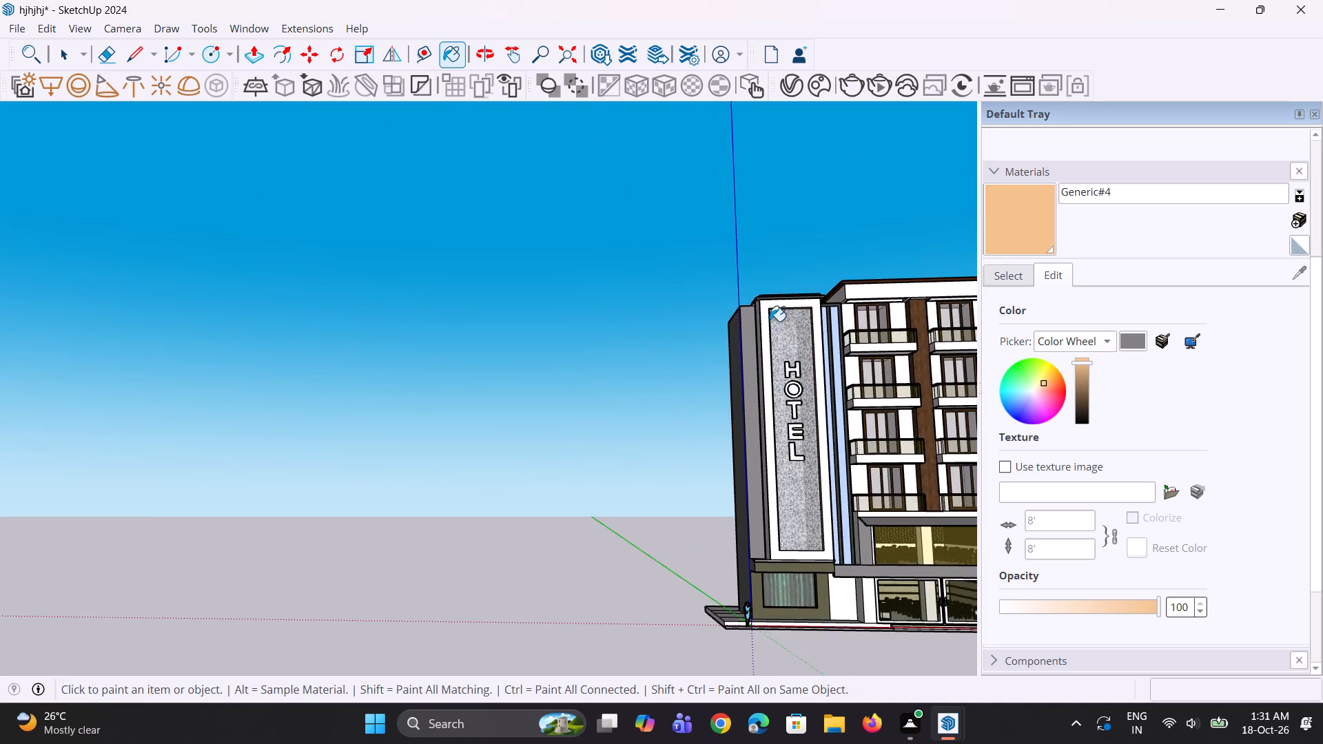
# Paint the sign tower's front frame surrounding the recessed HOTEL panel with the light orange Generic#4 material.
pyautogui.scroll(2, 770, 321)
pyautogui.click(763, 318)
pyautogui.scroll(-10, 690, 349)
# Paint the bottom inner edge of the sign panel's recess with light orange, keeping the speckled finish on the HOTEL panel.
pyautogui.moveTo(721, 371); pyautogui.dragTo(722, 451, button='middle')
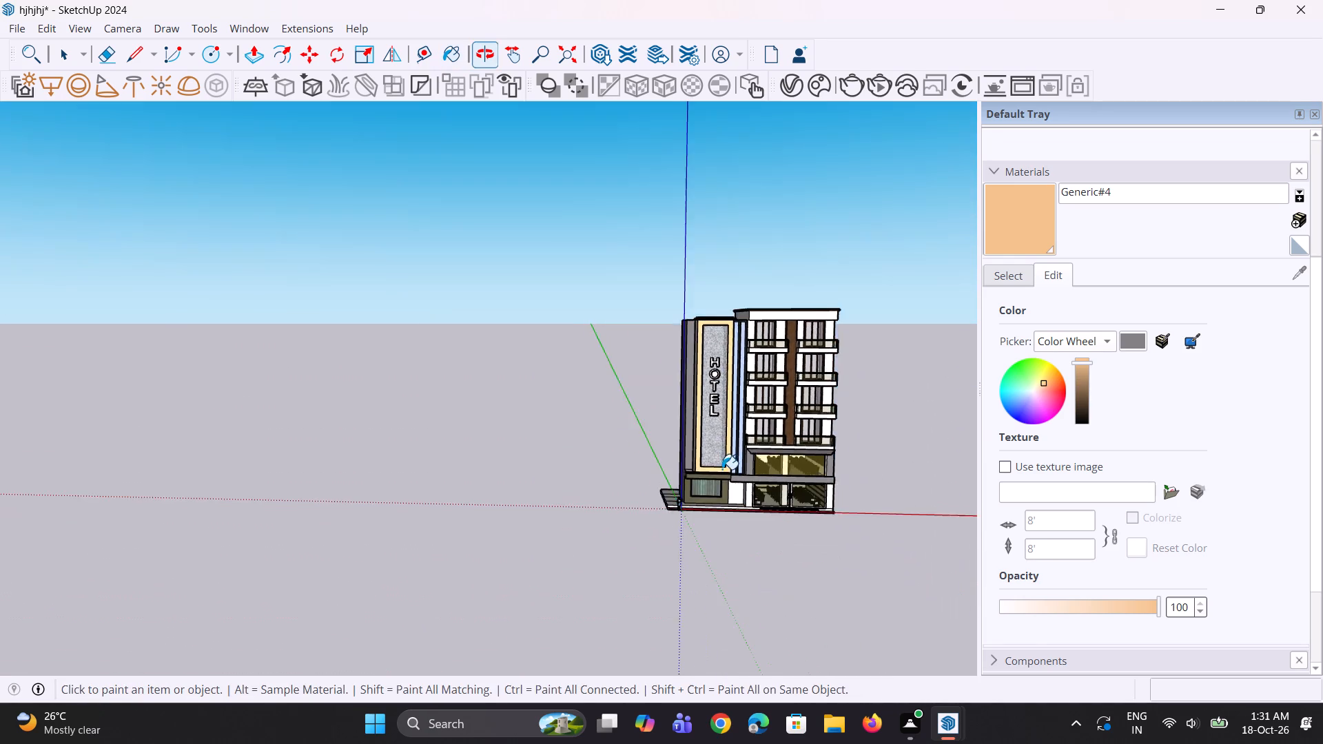
pyautogui.scroll(15, 722, 469)
pyautogui.moveTo(722, 449); pyautogui.dragTo(733, 528, button='middle')
pyautogui.scroll(3, 721, 491)
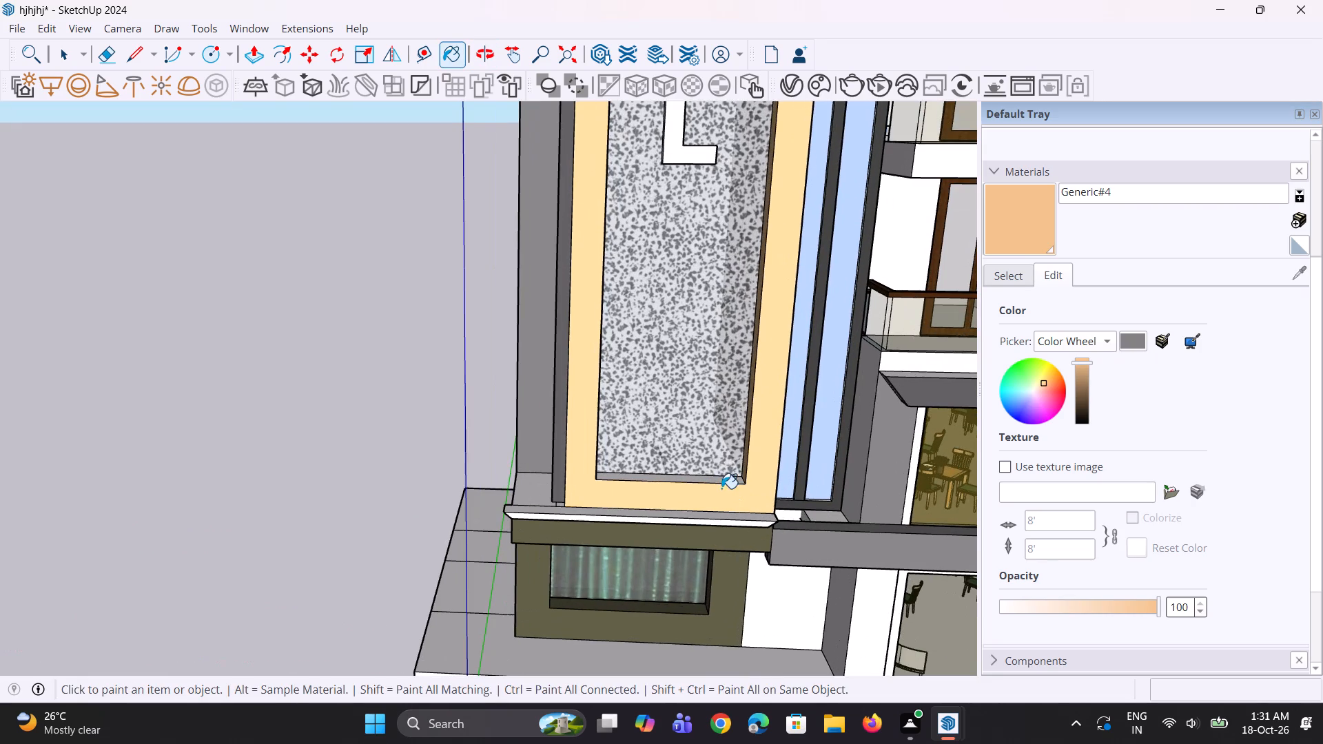
pyautogui.click(719, 475)
pyautogui.scroll(-8, 717, 475)
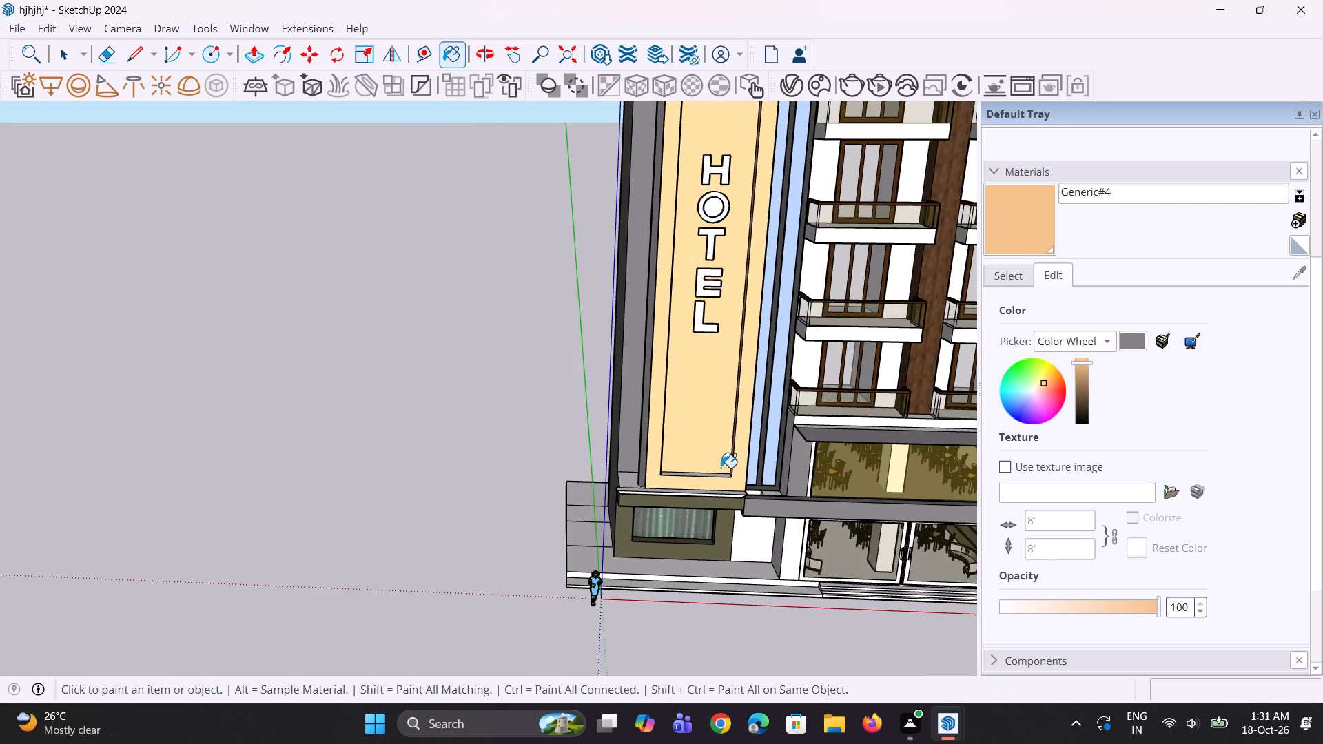
pyautogui.hotkey('ctrl', 'z')
pyautogui.keyDown('ctrl'); pyautogui.scroll(6, 721, 468); pyautogui.keyUp('ctrl')
pyautogui.click(724, 482)
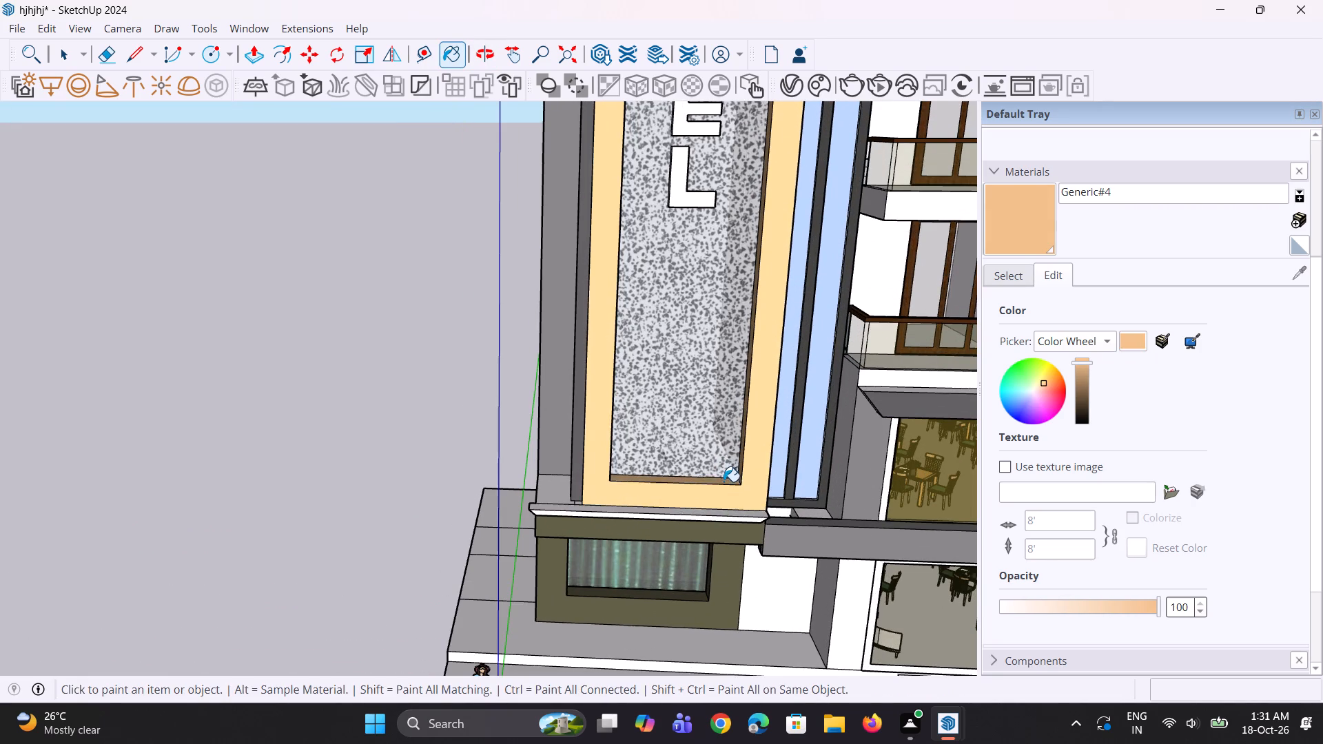
# Paint the two recessed soffit panels beneath the hotel's top roof overhang with the light orange material.
pyautogui.scroll(-19, 637, 473)
pyautogui.moveTo(767, 388); pyautogui.dragTo(769, 386, button='middle')
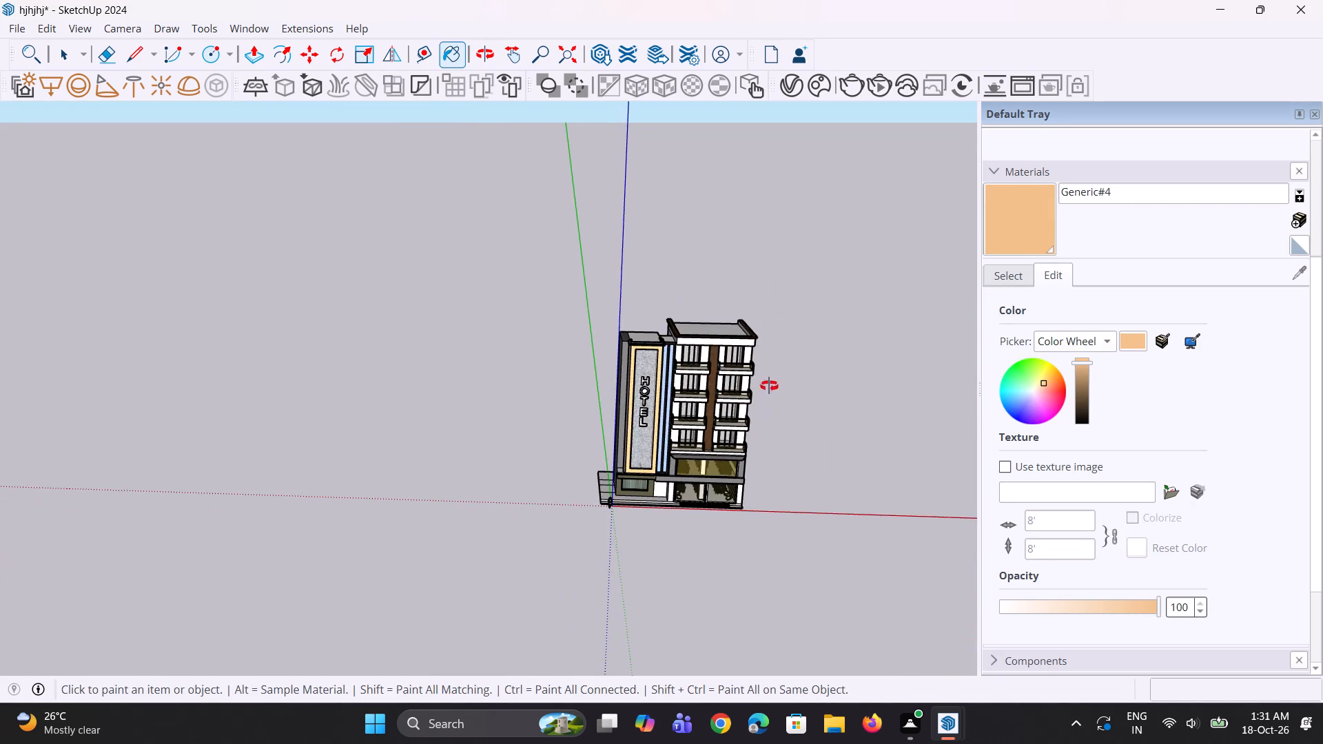
pyautogui.moveTo(769, 386); pyautogui.dragTo(772, 207, button='middle')
pyautogui.scroll(9, 705, 318)
pyautogui.moveTo(715, 293); pyautogui.dragTo(720, 261, button='middle')
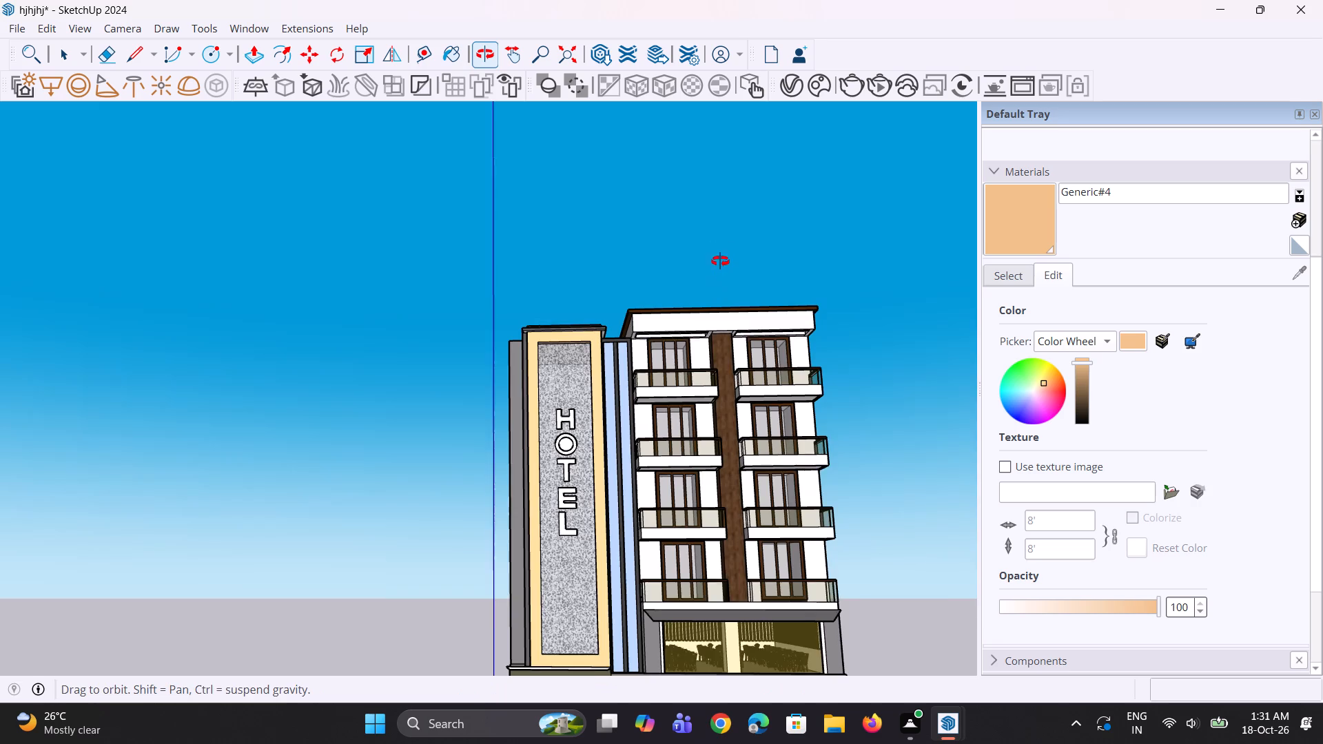
pyautogui.moveTo(720, 261); pyautogui.dragTo(721, 211, button='middle')
pyautogui.scroll(11, 697, 310)
pyautogui.moveTo(694, 334); pyautogui.dragTo(706, 287, button='middle')
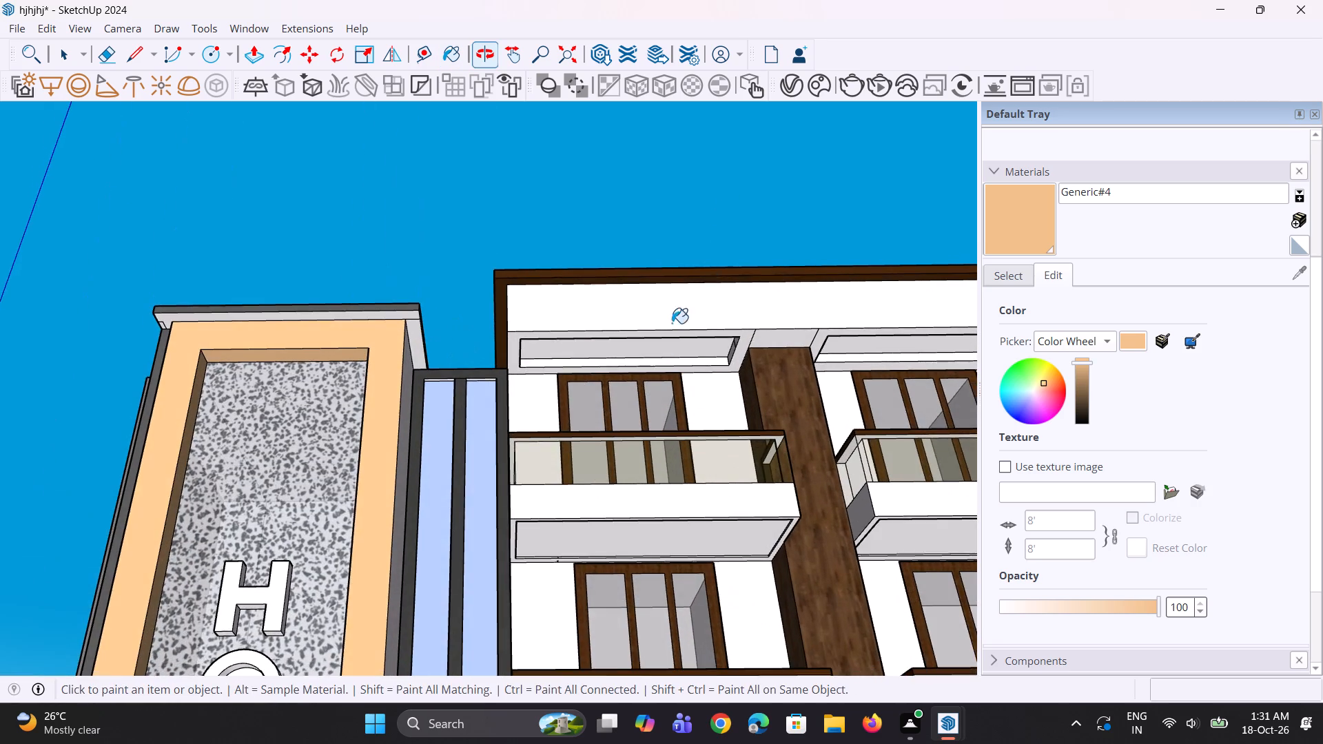
pyautogui.scroll(2, 653, 371)
pyautogui.click(669, 351)
pyautogui.scroll(-4, 670, 361)
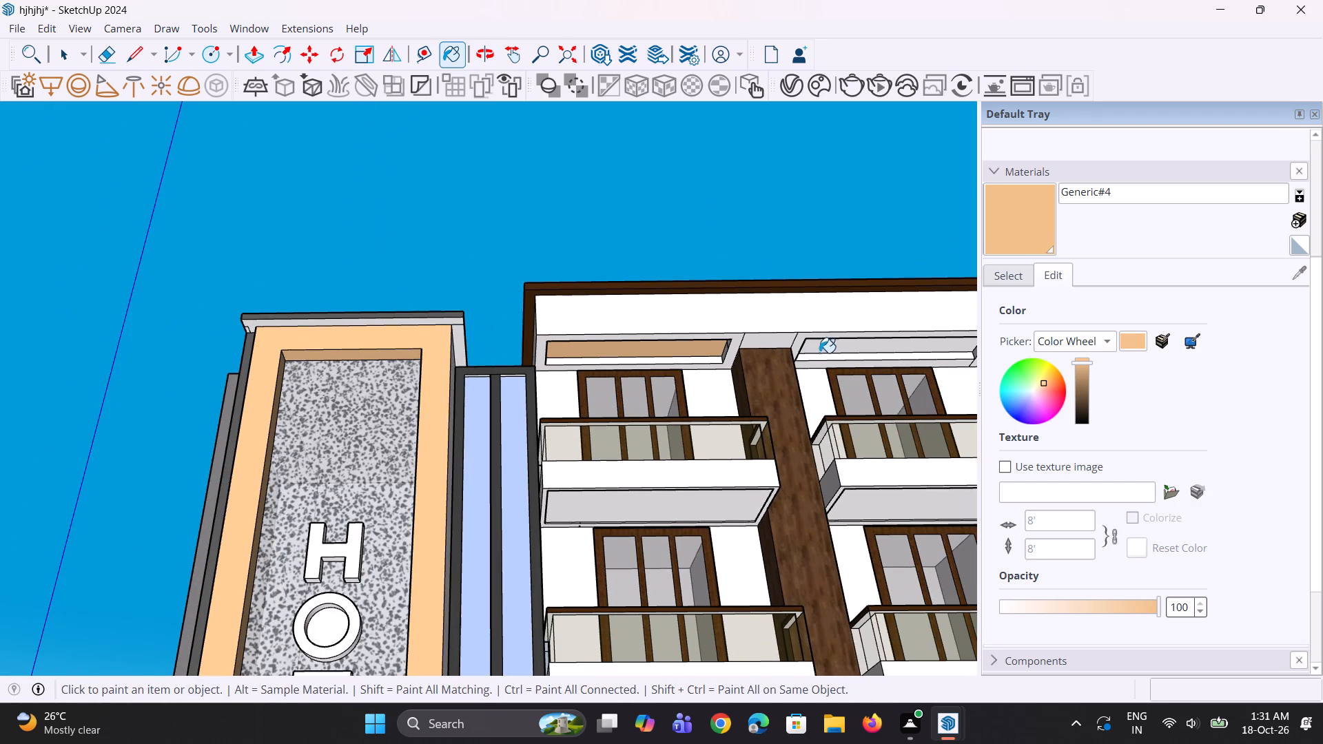
pyautogui.click(821, 352)
# Paint the underside panels of the six balconies on the upper three balcony levels with the light orange material.
pyautogui.scroll(-3, 727, 355)
pyautogui.scroll(-6, 670, 378)
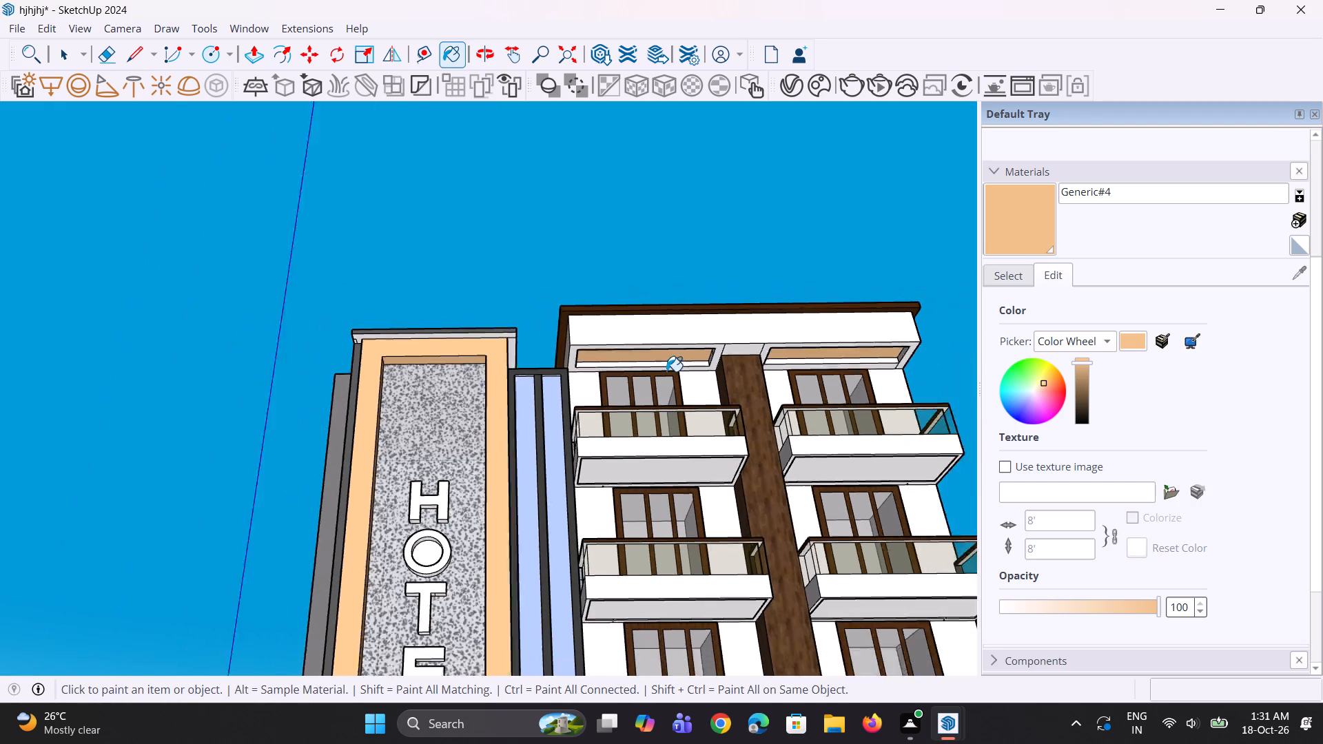
pyautogui.scroll(-5, 666, 371)
pyautogui.moveTo(695, 459); pyautogui.dragTo(701, 397, button='middle')
pyautogui.scroll(1, 695, 459)
pyautogui.click(670, 435)
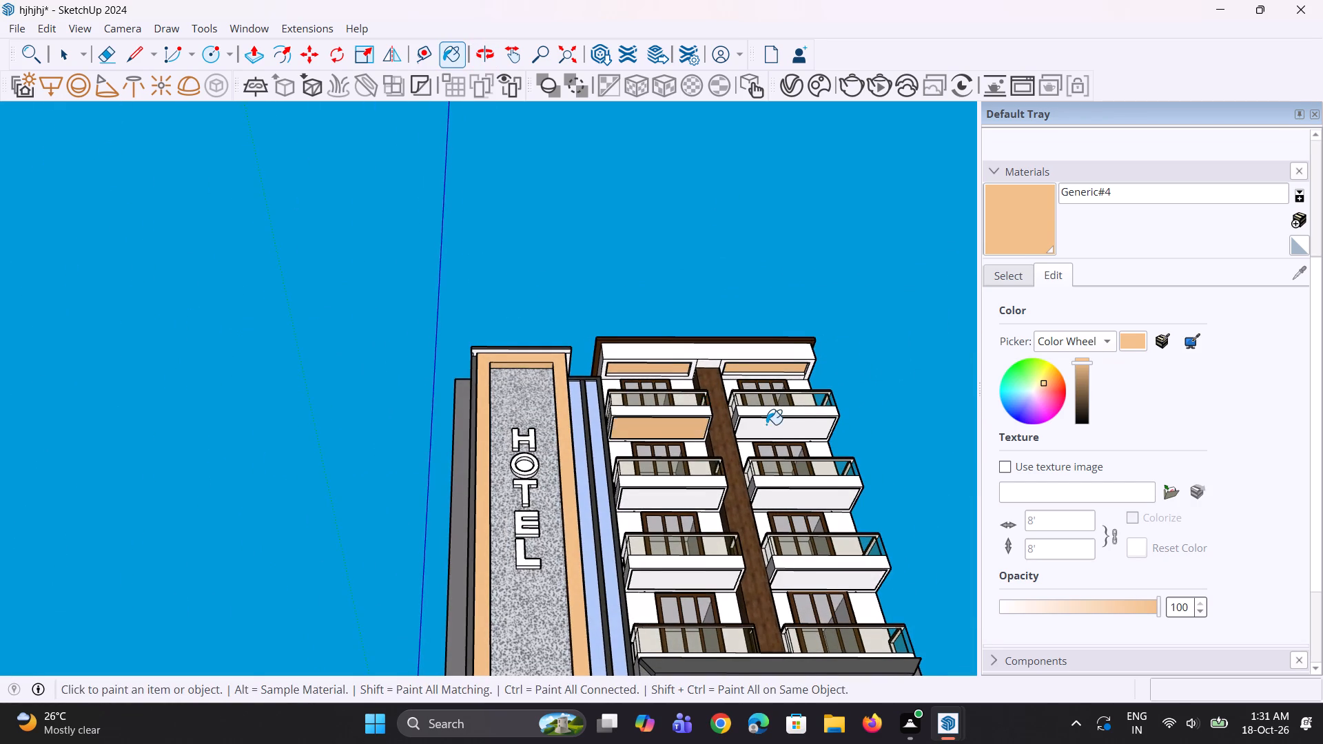
pyautogui.scroll(3, 766, 424)
pyautogui.click(770, 421)
pyautogui.click(806, 530)
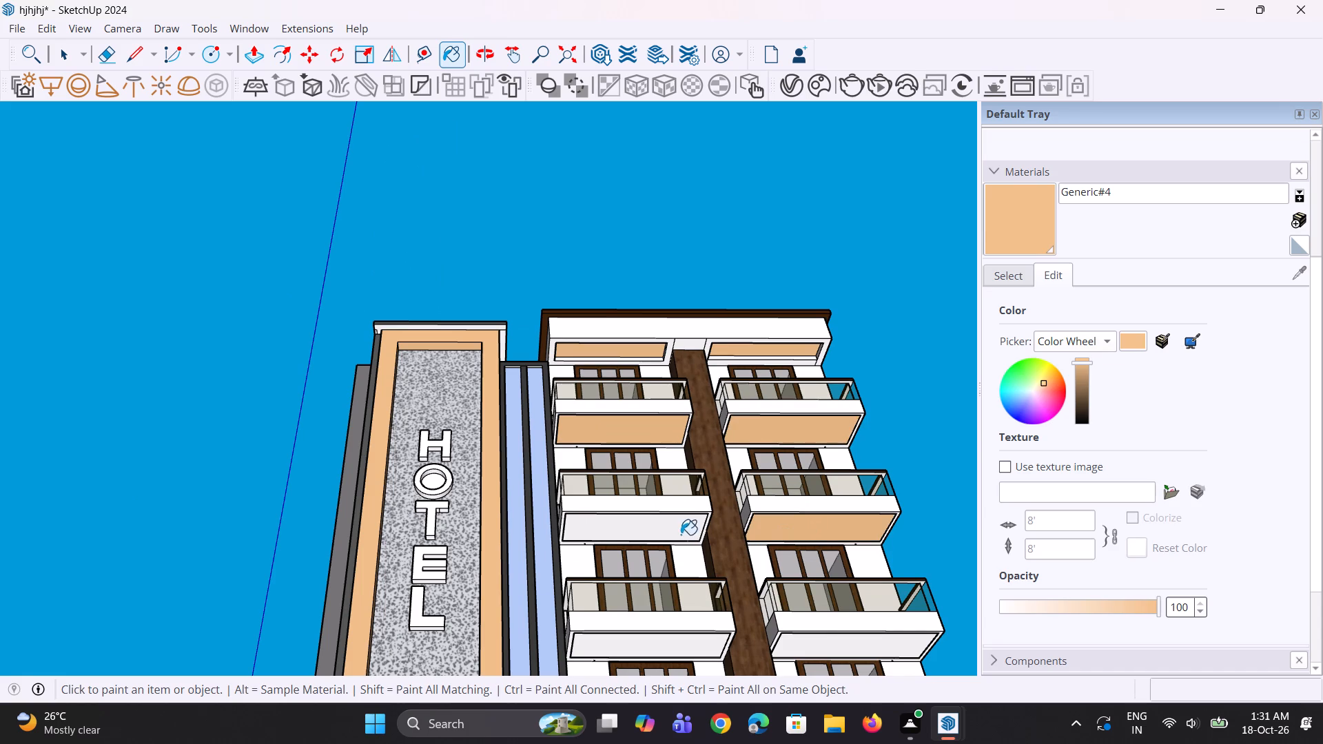
pyautogui.click(679, 533)
pyautogui.scroll(-3, 694, 390)
pyautogui.scroll(2, 693, 549)
pyautogui.click(676, 571)
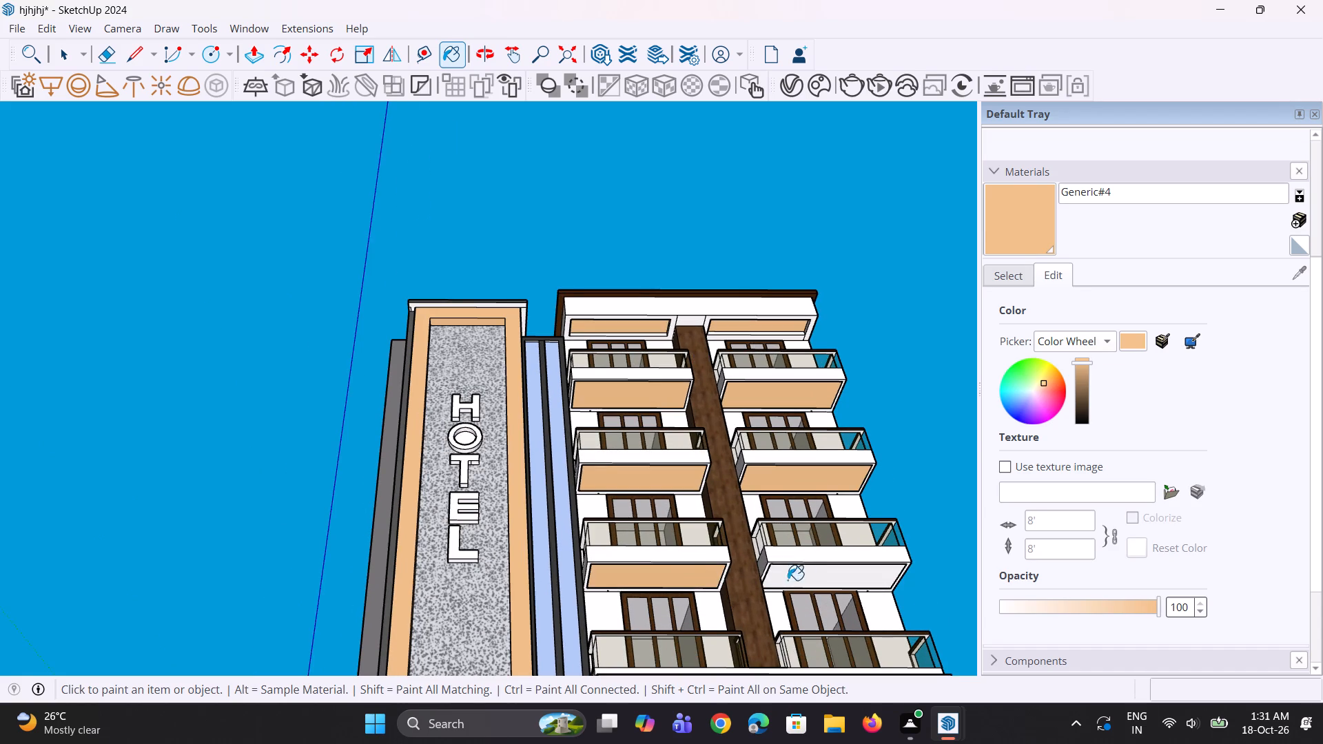
pyautogui.click(799, 579)
pyautogui.scroll(-4, 687, 424)
pyautogui.scroll(3, 716, 578)
pyautogui.scroll(-3, 693, 446)
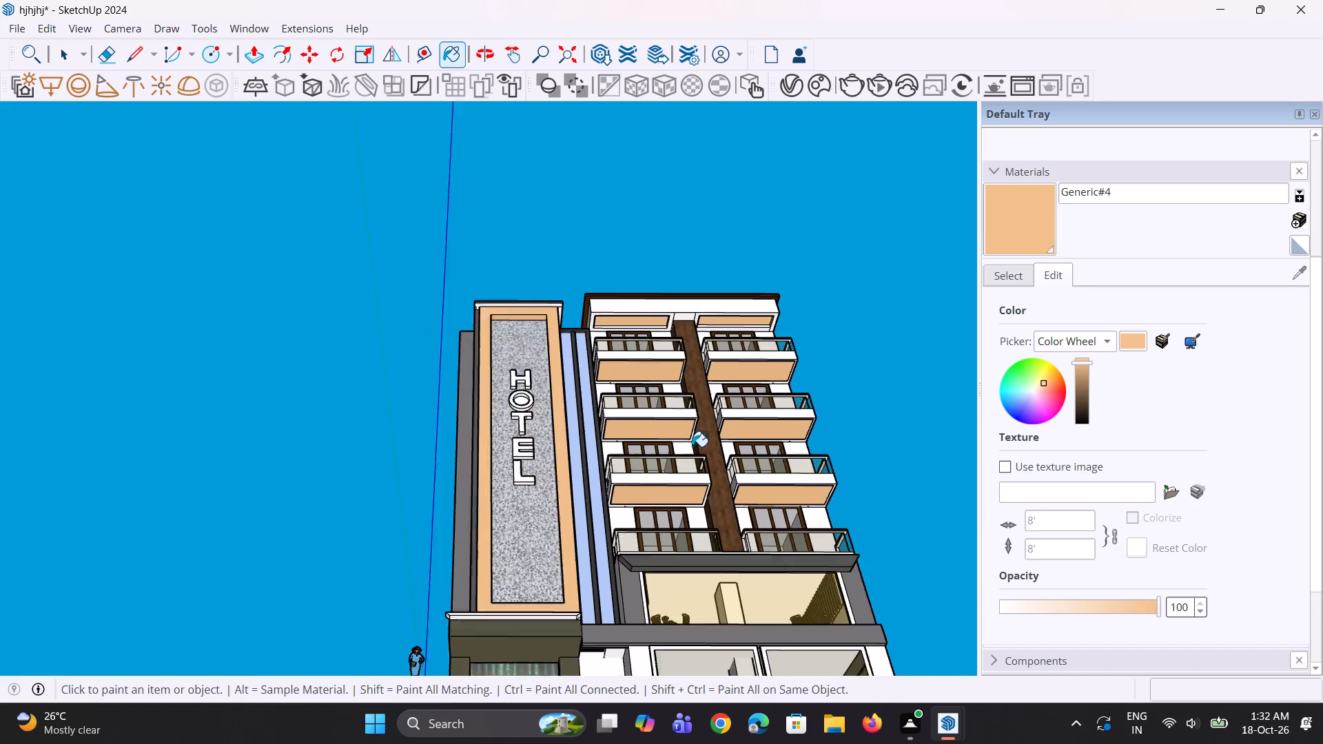
pyautogui.scroll(-1, 692, 446)
pyautogui.moveTo(706, 405); pyautogui.dragTo(701, 472, button='middle')
pyautogui.press('space')
pyautogui.press('space')
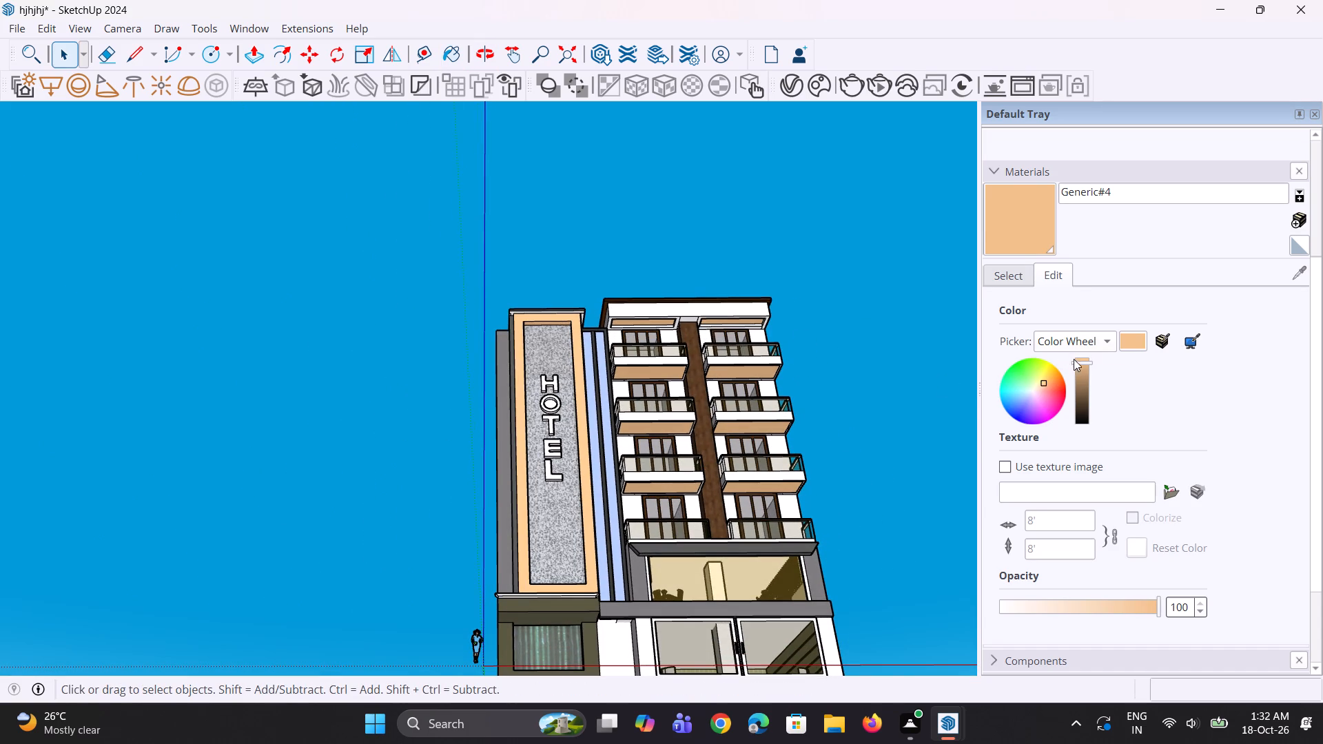
# Darken the Generic#4 material's colour from light orange to a medium tan brown.
pyautogui.moveTo(1078, 362); pyautogui.dragTo(1085, 371)
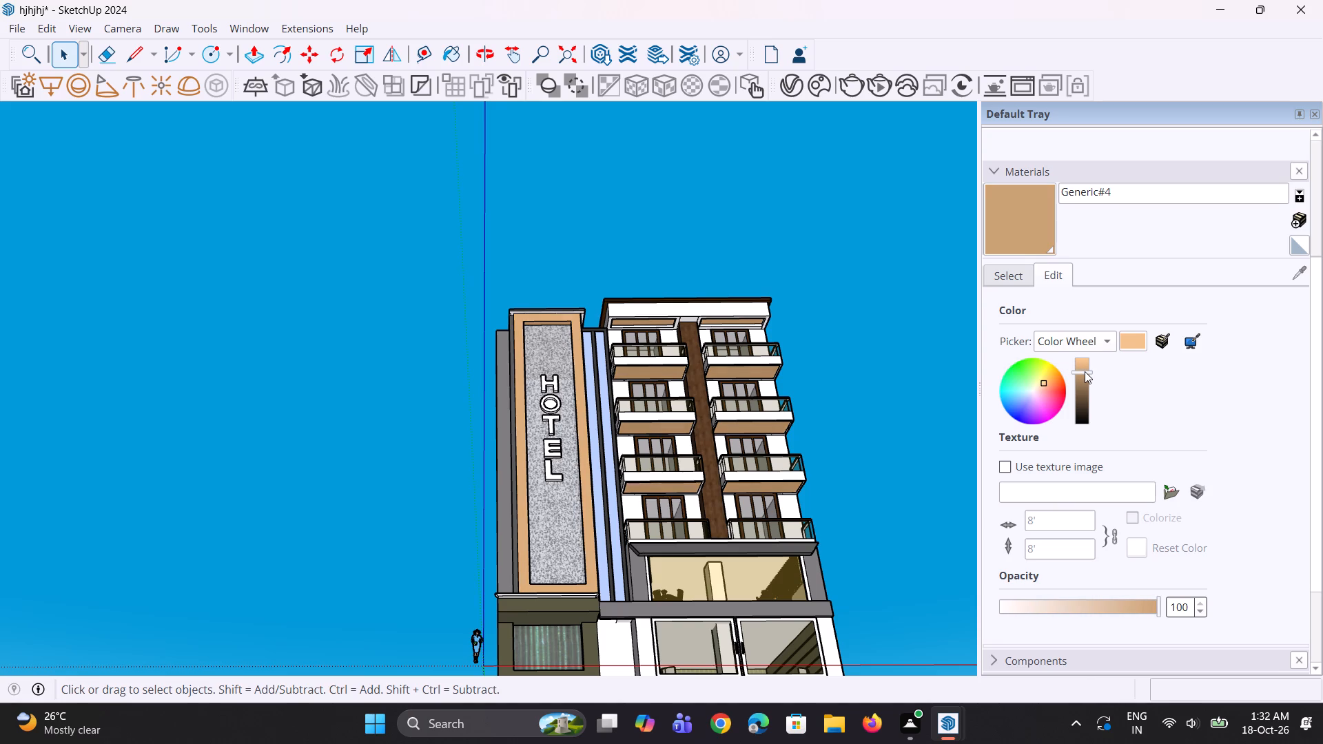
pyautogui.moveTo(1085, 371); pyautogui.dragTo(1085, 373)
pyautogui.moveTo(1085, 373); pyautogui.dragTo(1086, 375)
# Examine the darkened tan finish on the sign frame, roof soffits and balcony undersides across the hotel facade.
pyautogui.scroll(2, 746, 265)
pyautogui.scroll(7, 690, 231)
pyautogui.scroll(3, 695, 454)
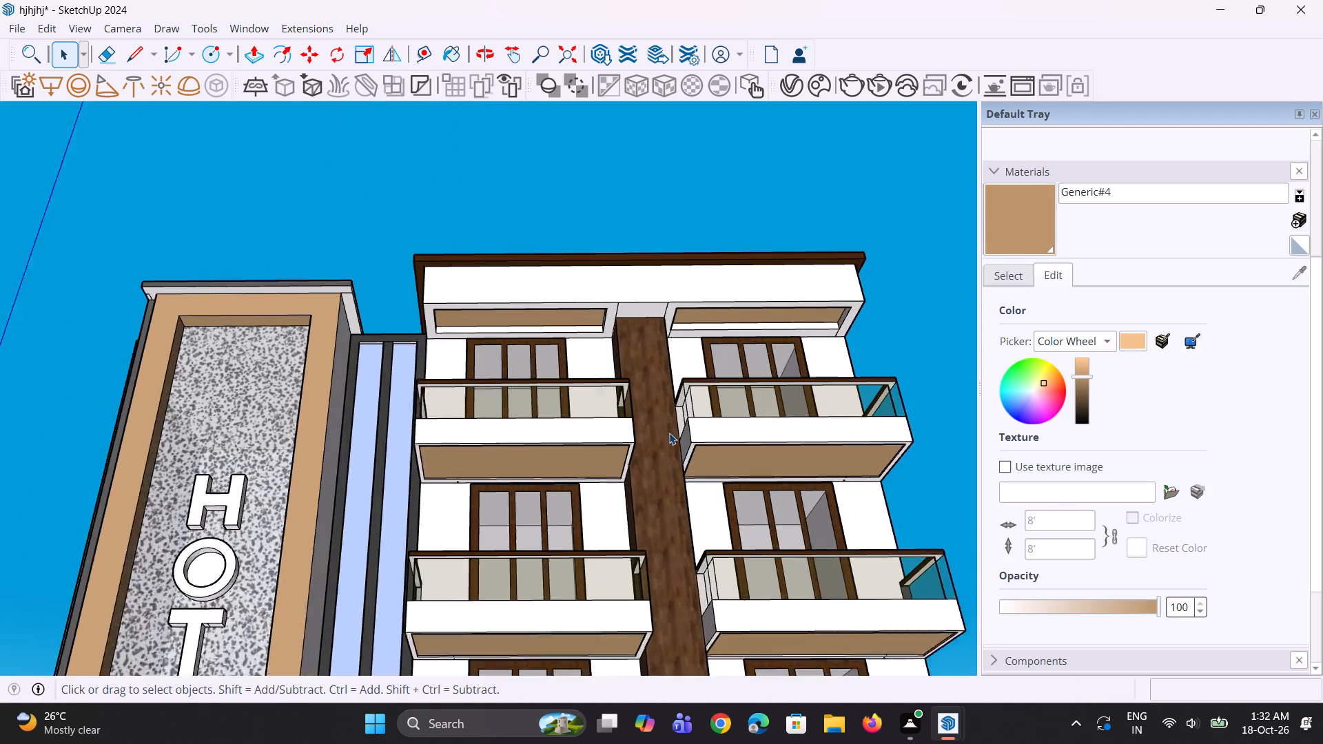
pyautogui.scroll(1, 669, 433)
pyautogui.scroll(-5, 552, 366)
pyautogui.scroll(-4, 546, 304)
pyautogui.moveTo(566, 310); pyautogui.dragTo(578, 342, button='middle')
pyautogui.press('space')
pyautogui.press('space')
pyautogui.click(770, 373)
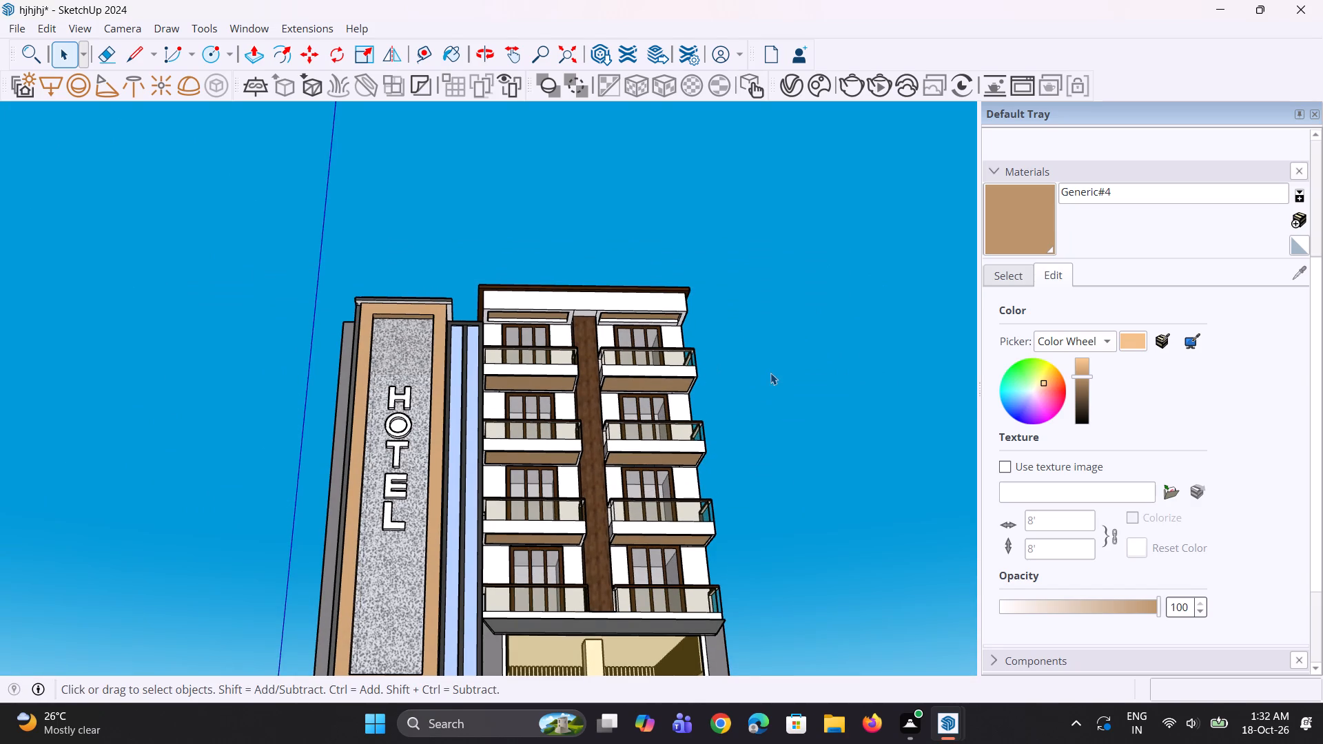
pyautogui.scroll(-4, 340, 302)
pyautogui.moveTo(439, 286); pyautogui.dragTo(438, 421, button='middle')
pyautogui.scroll(-1, 431, 423)
pyautogui.scroll(3, 394, 460)
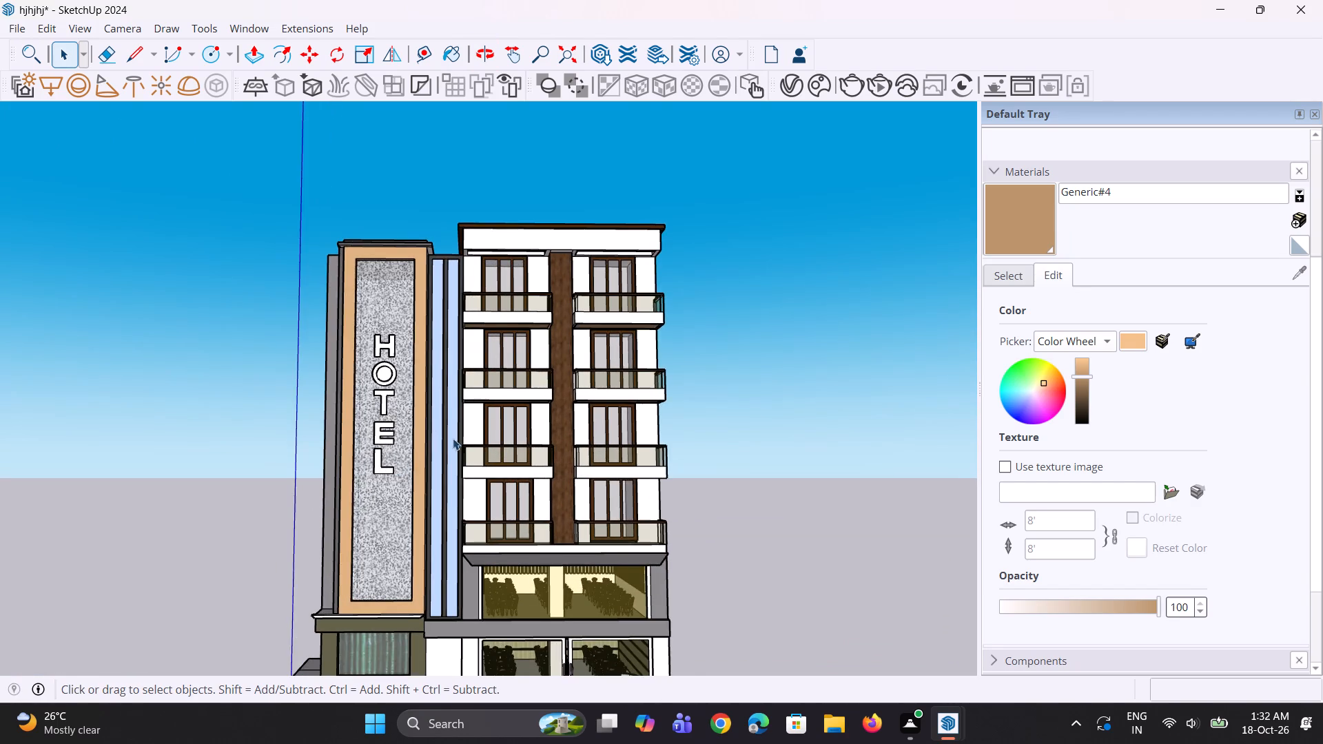
pyautogui.scroll(1, 456, 438)
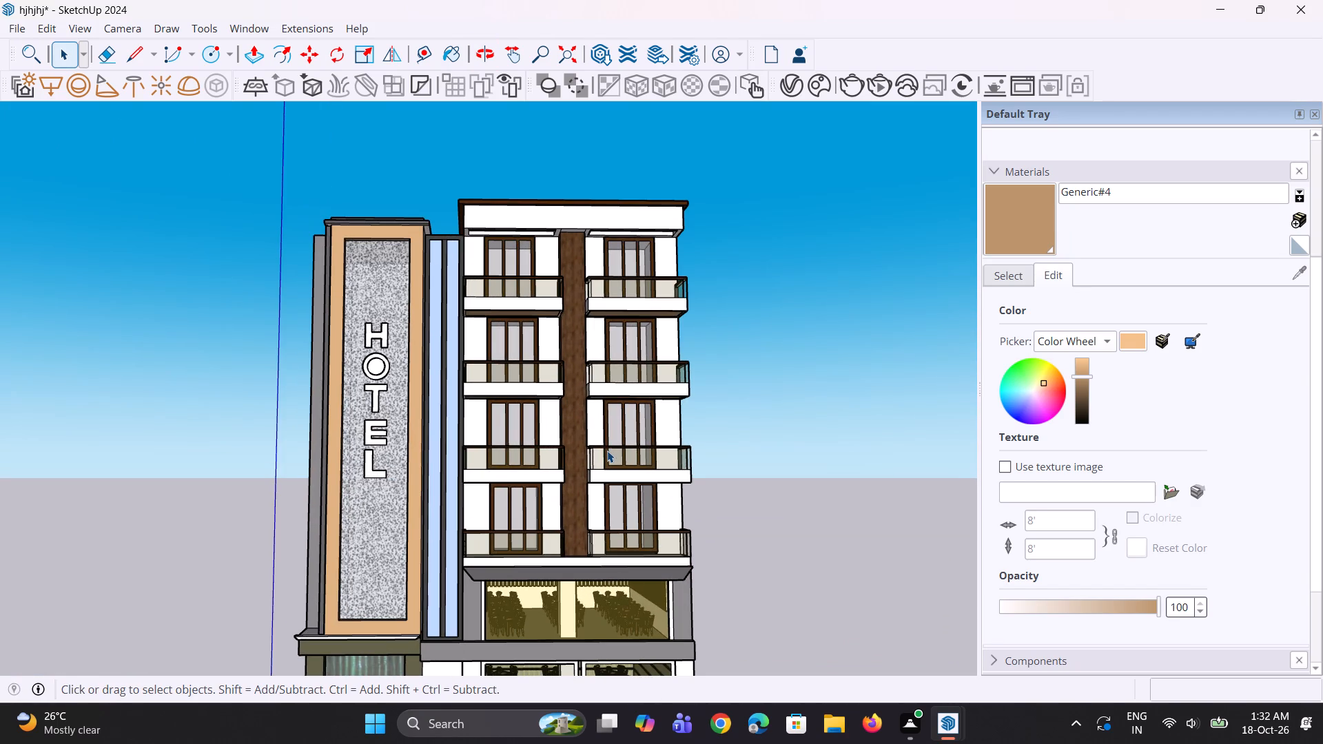
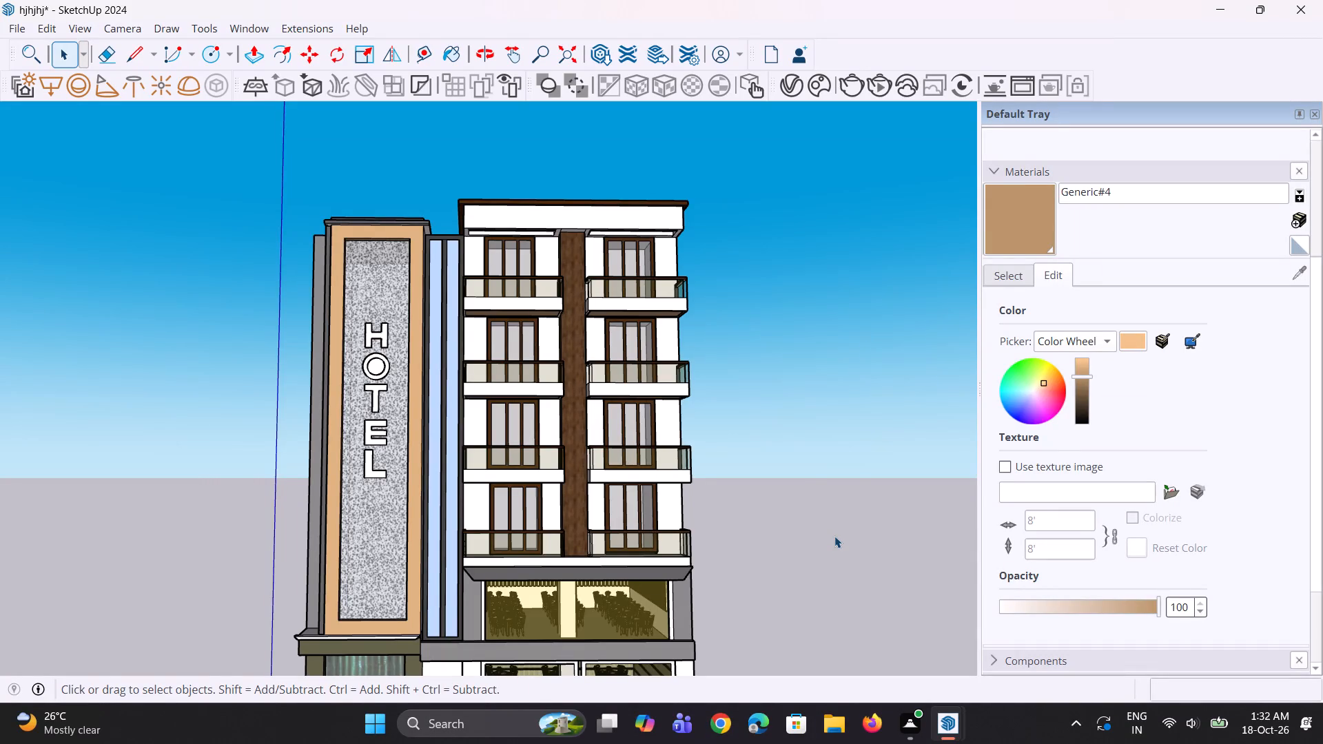
# Create a new generic V-Ray material with a light grey diffuse color.
pyautogui.scroll(-3, 376, 310)
pyautogui.moveTo(484, 311); pyautogui.dragTo(462, 286, button='middle')
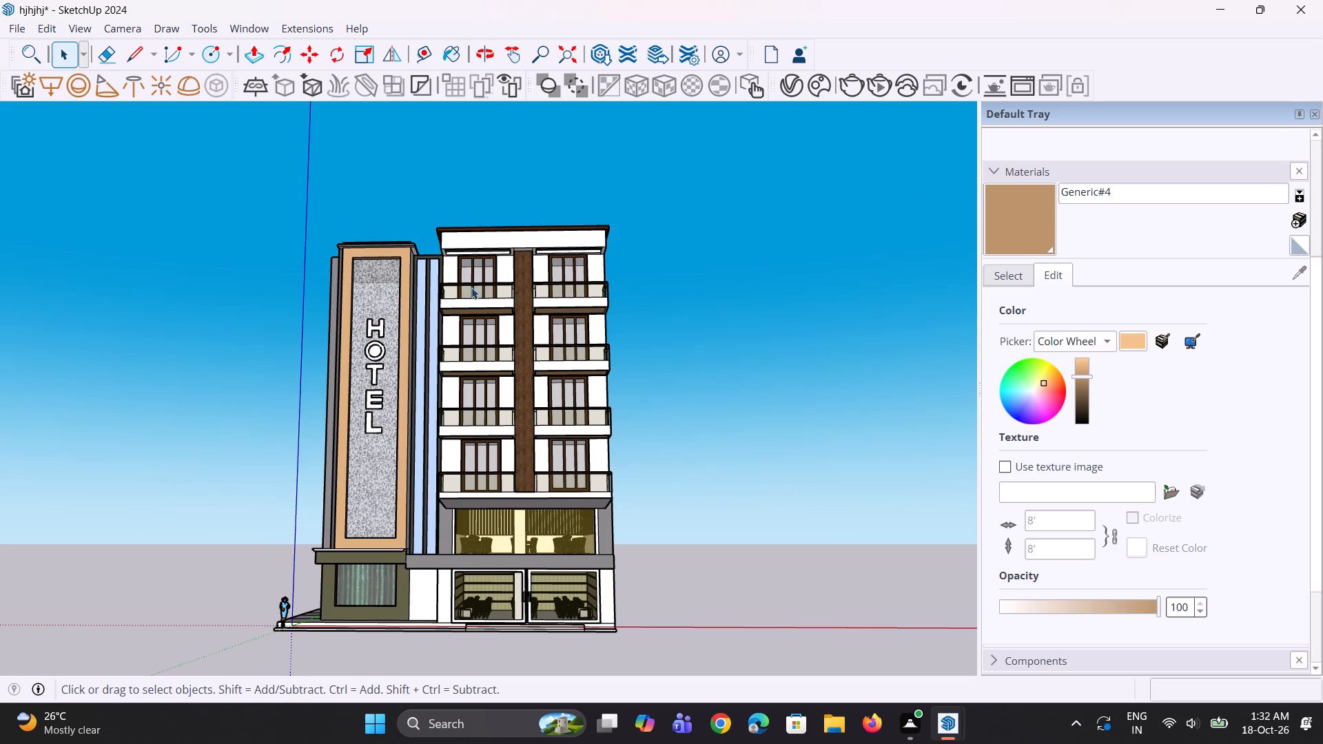
pyautogui.click(803, 87)
pyautogui.rightClick(544, 100)
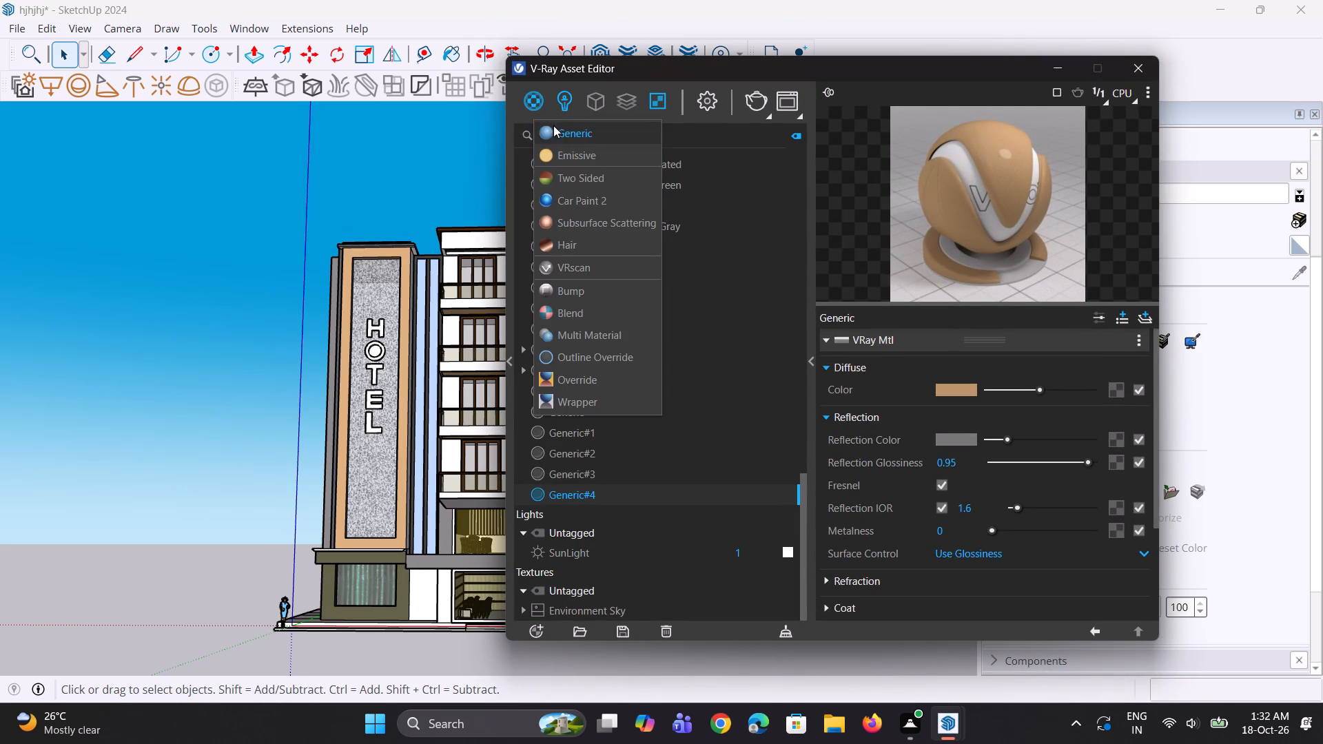
pyautogui.click(556, 130)
pyautogui.click(943, 388)
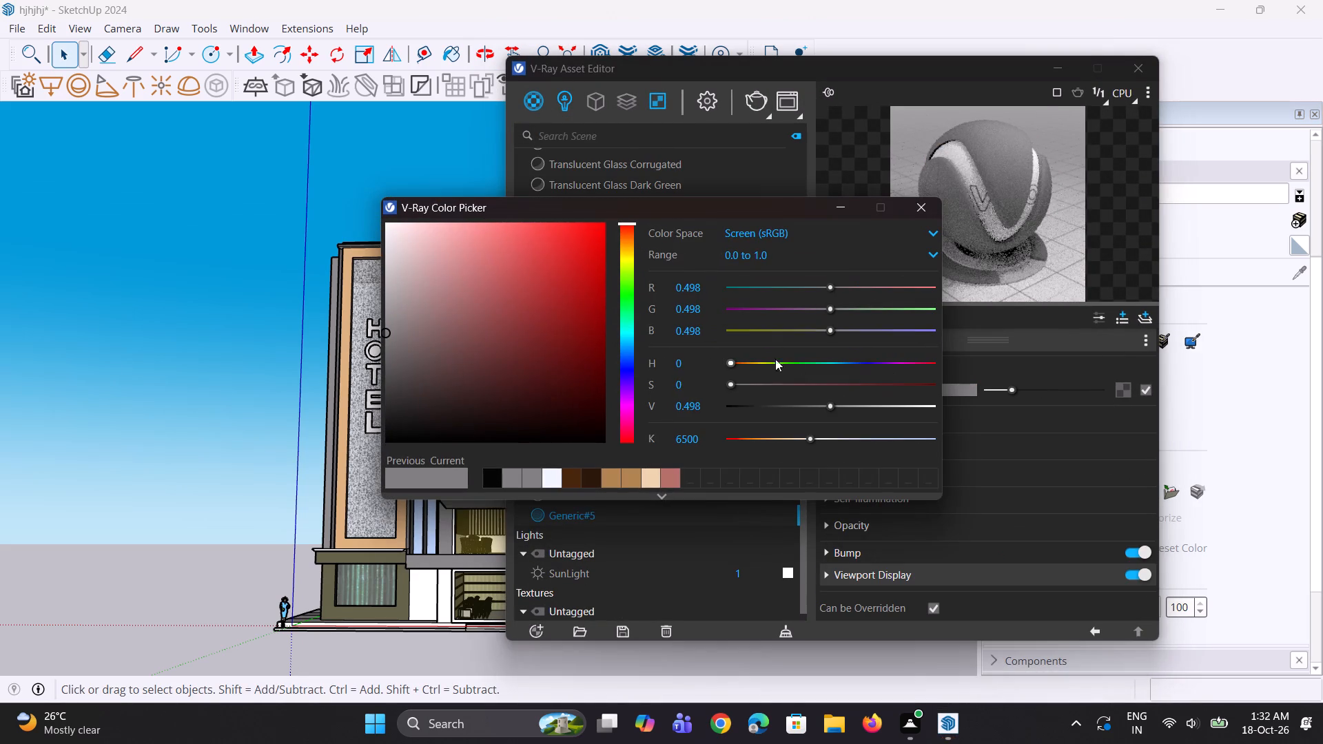
pyautogui.click(509, 483)
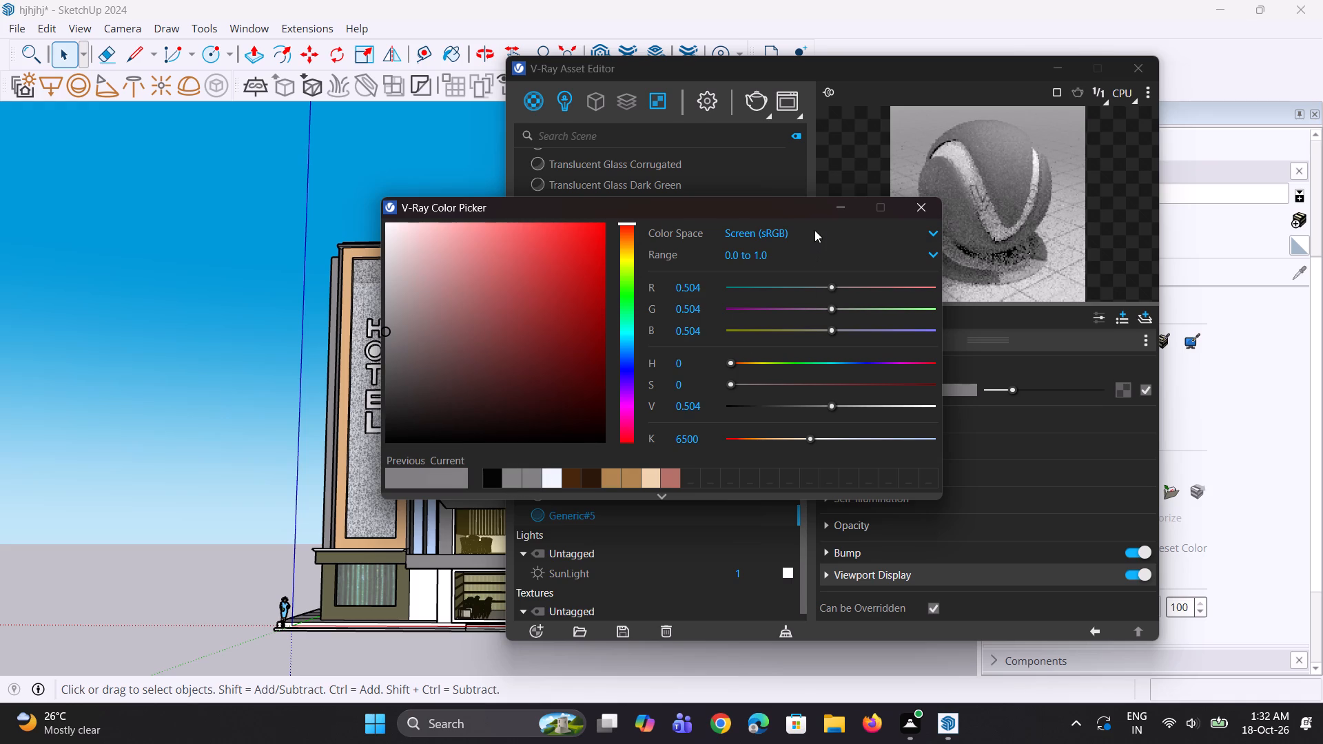
pyautogui.click(834, 206)
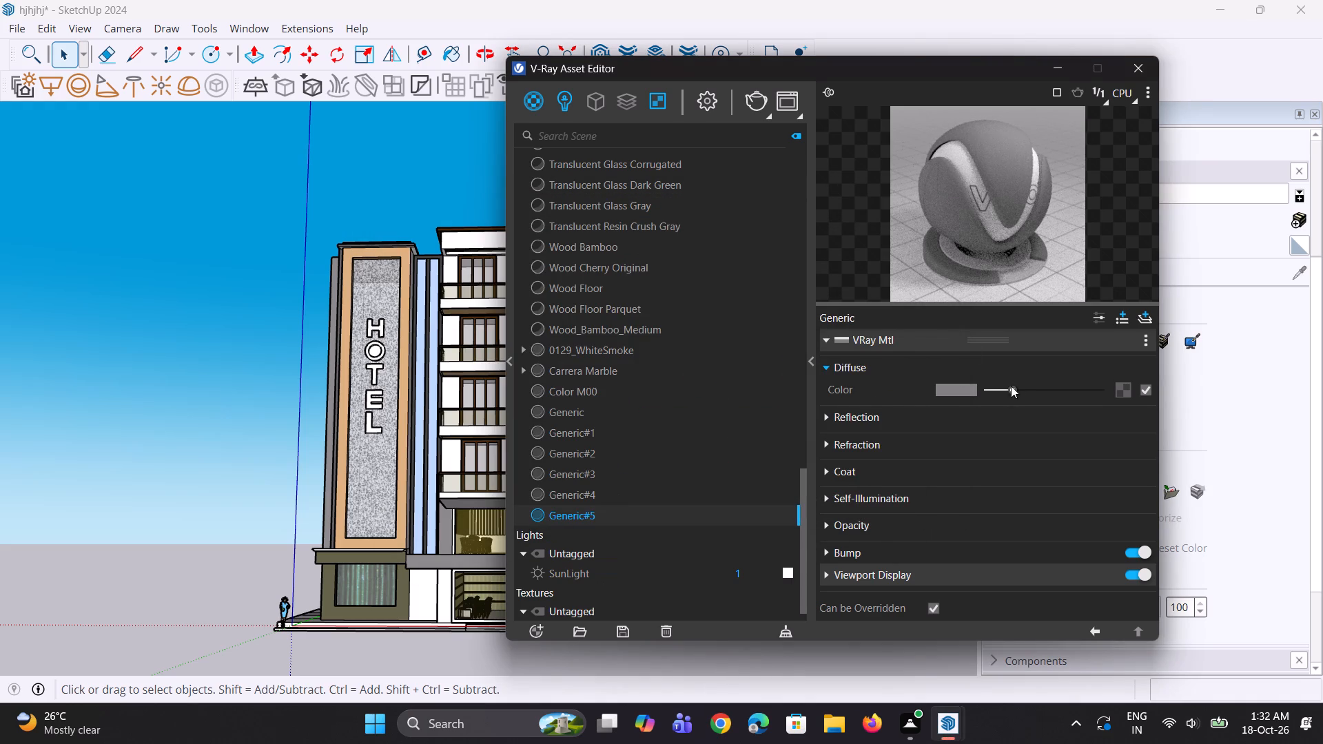
pyautogui.moveTo(1013, 387); pyautogui.dragTo(1028, 391)
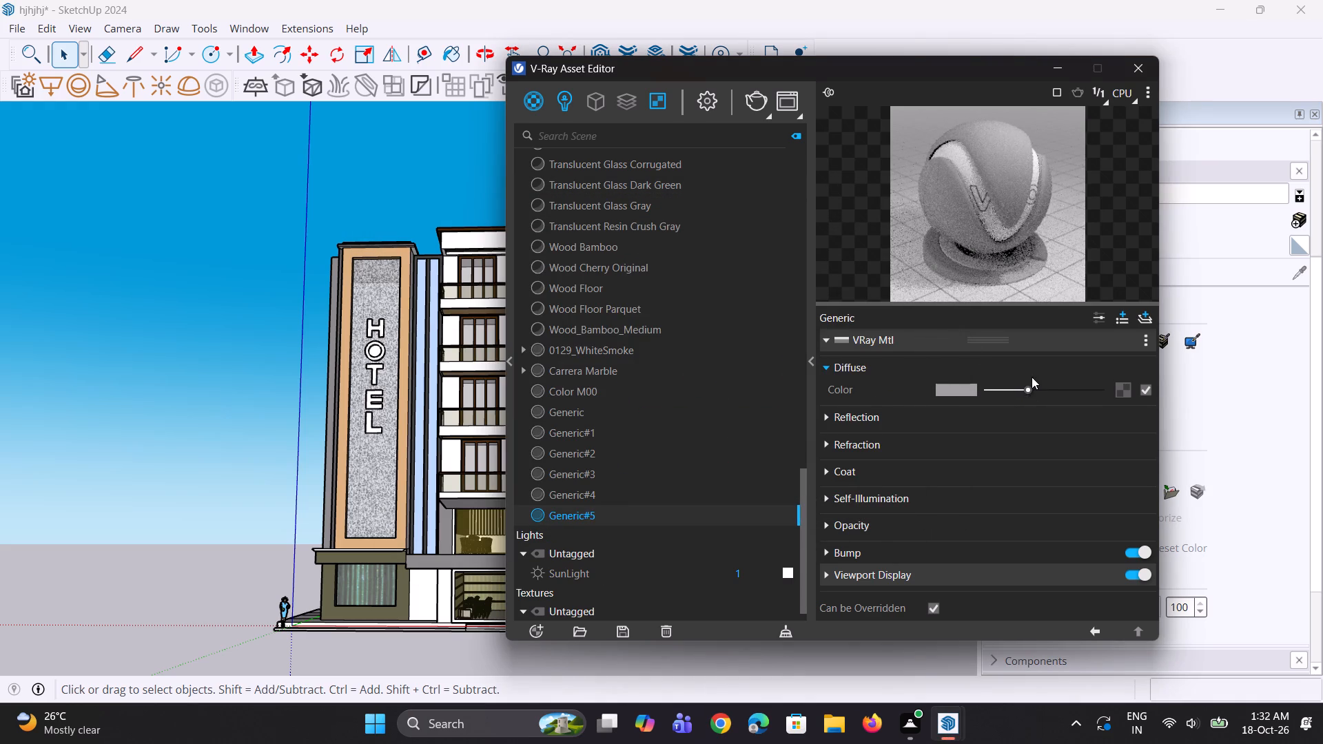
pyautogui.click(1034, 388)
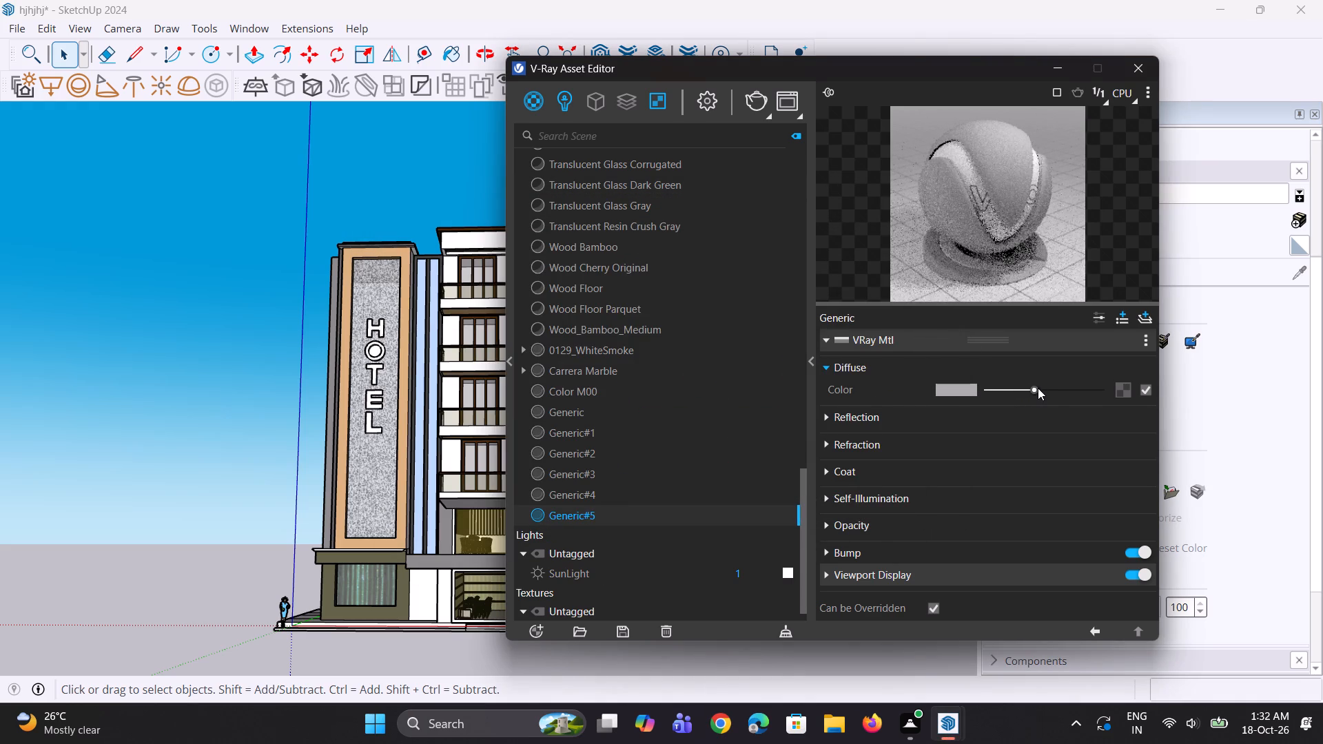
pyautogui.click(1052, 388)
pyautogui.moveTo(1051, 389); pyautogui.dragTo(1045, 390)
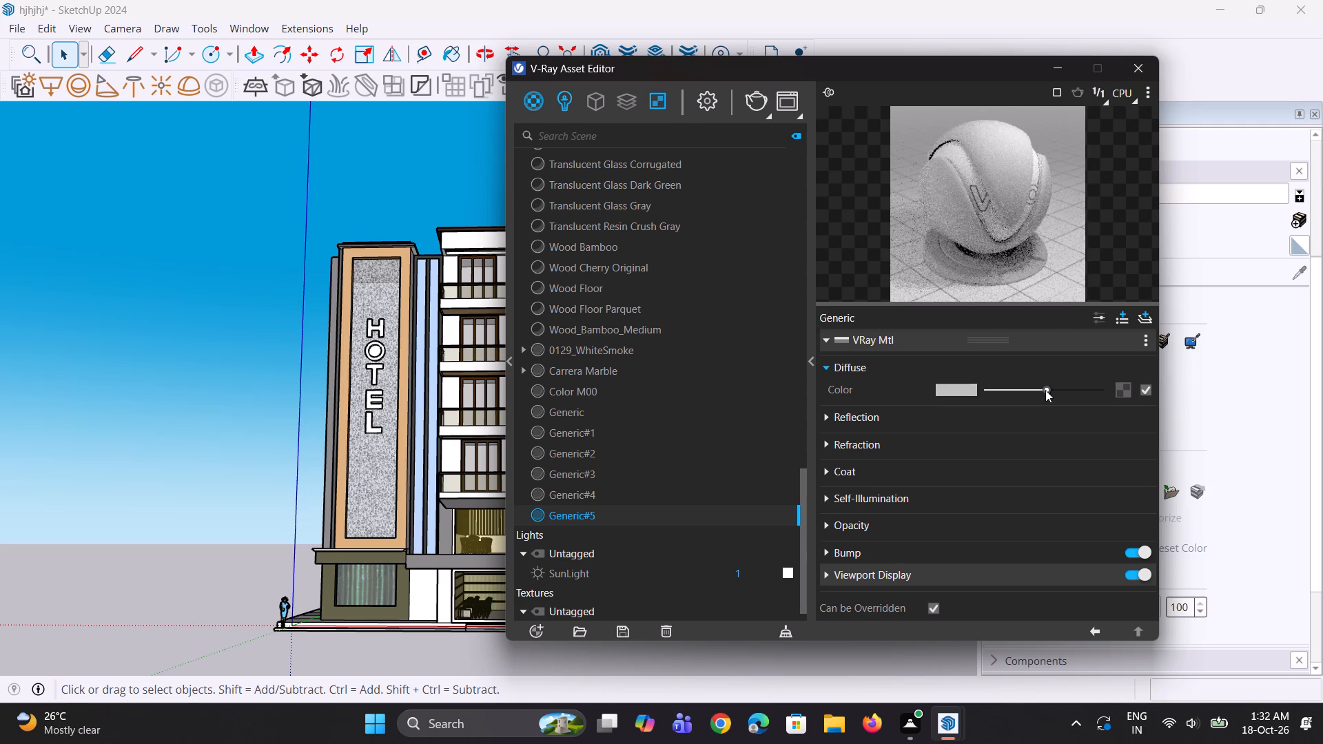
pyautogui.moveTo(1045, 390); pyautogui.dragTo(1038, 390)
pyautogui.click(1038, 390)
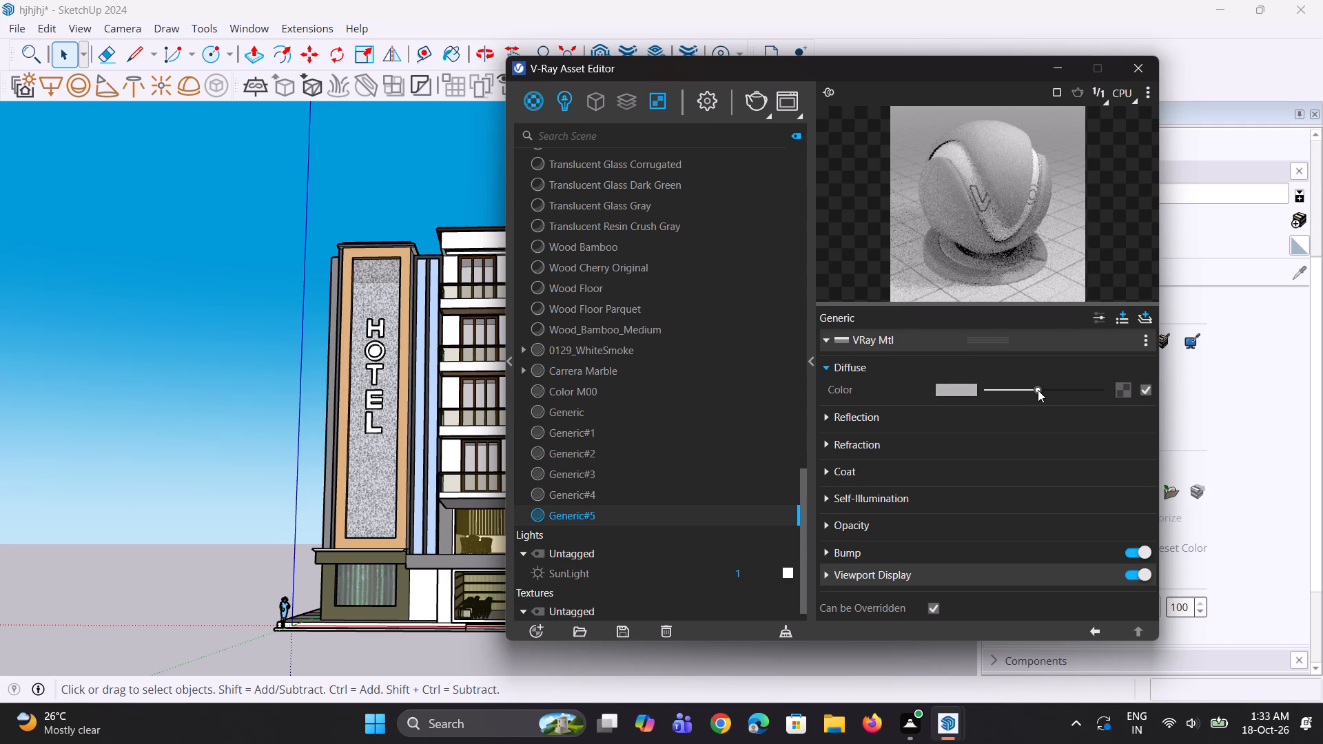
pyautogui.doubleClick(975, 231)
# Give the light grey material a medium grey reflection color and a reflection glossiness of 0.95.
pyautogui.click(912, 415)
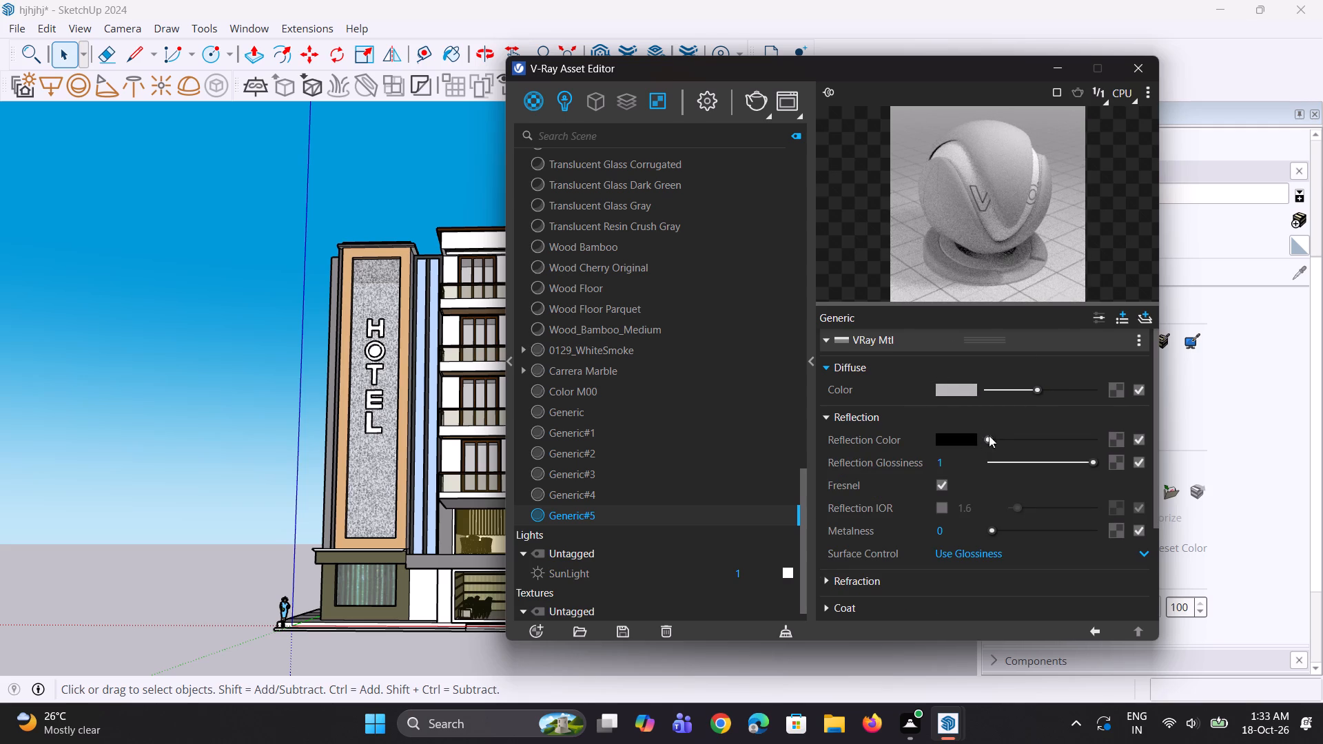
pyautogui.moveTo(990, 437); pyautogui.dragTo(1005, 441)
pyautogui.moveTo(954, 460); pyautogui.dragTo(923, 461)
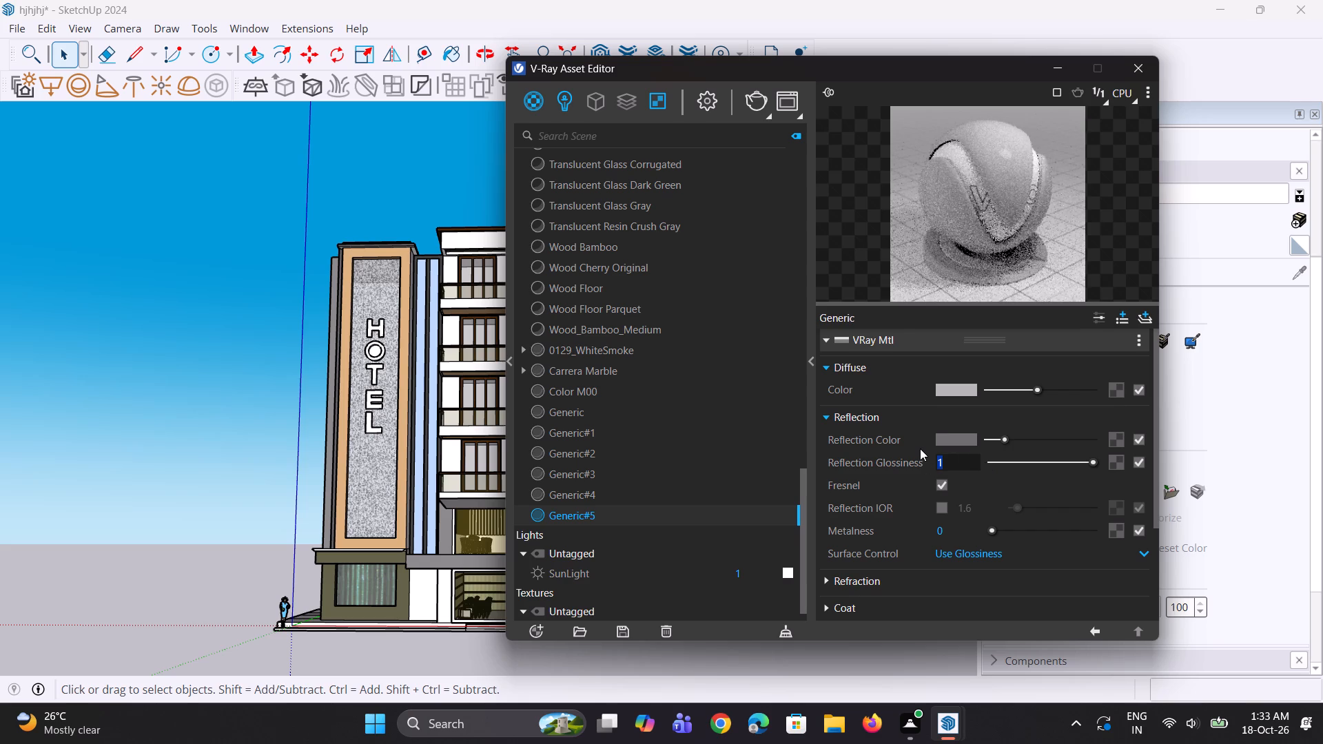
pyautogui.write('0.95')
pyautogui.press('Return')
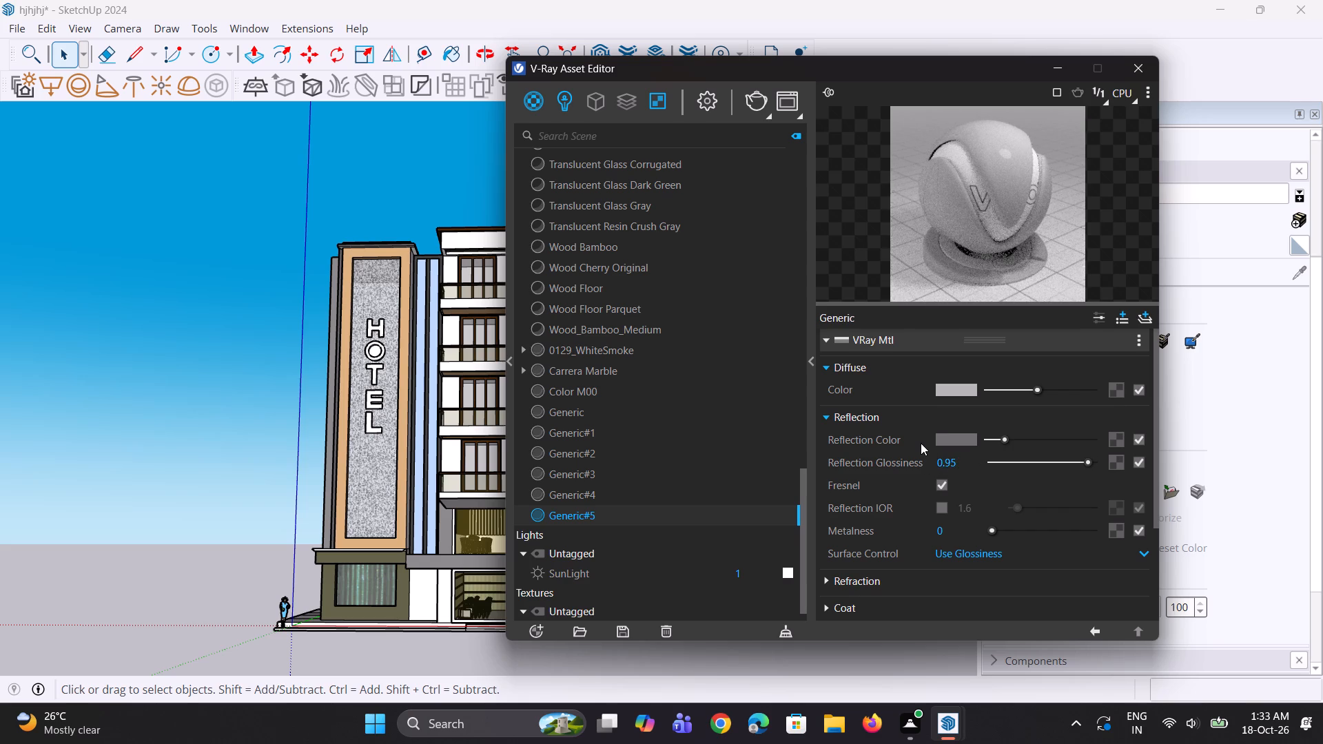
pyautogui.doubleClick(982, 220)
# Paint the front slab faces of the balconies on the top three balcony floors, both bays, with the light grey material.
pyautogui.click(1051, 68)
pyautogui.click(1038, 248)
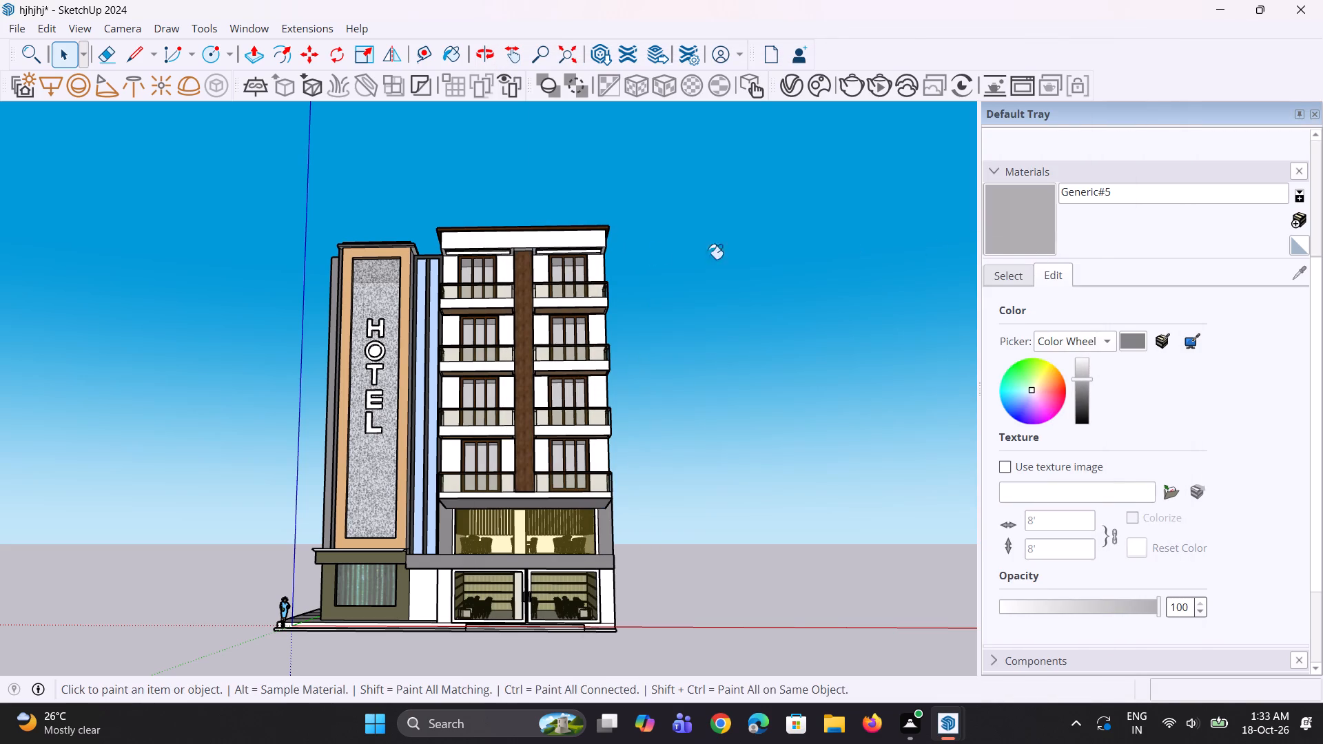
pyautogui.scroll(7, 588, 288)
pyautogui.click(566, 301)
pyautogui.click(429, 313)
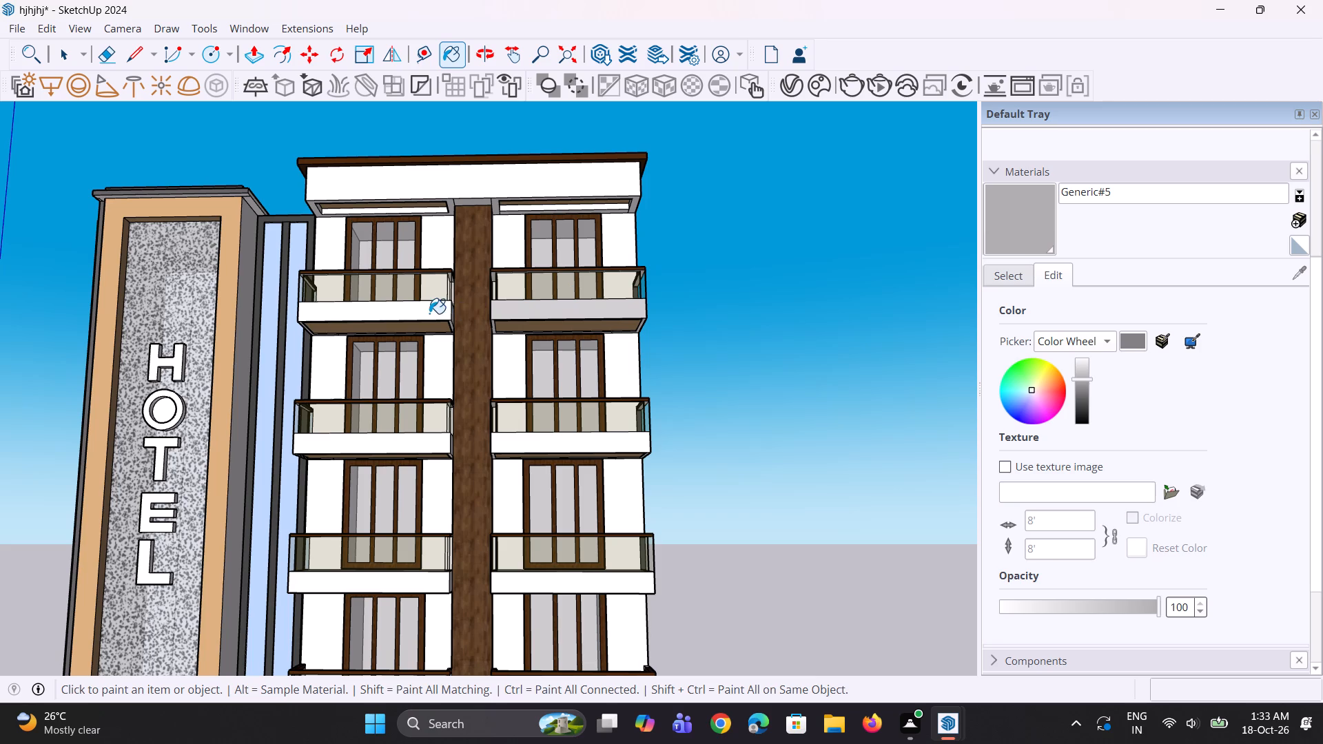
pyautogui.scroll(-2, 471, 292)
pyautogui.scroll(1, 438, 273)
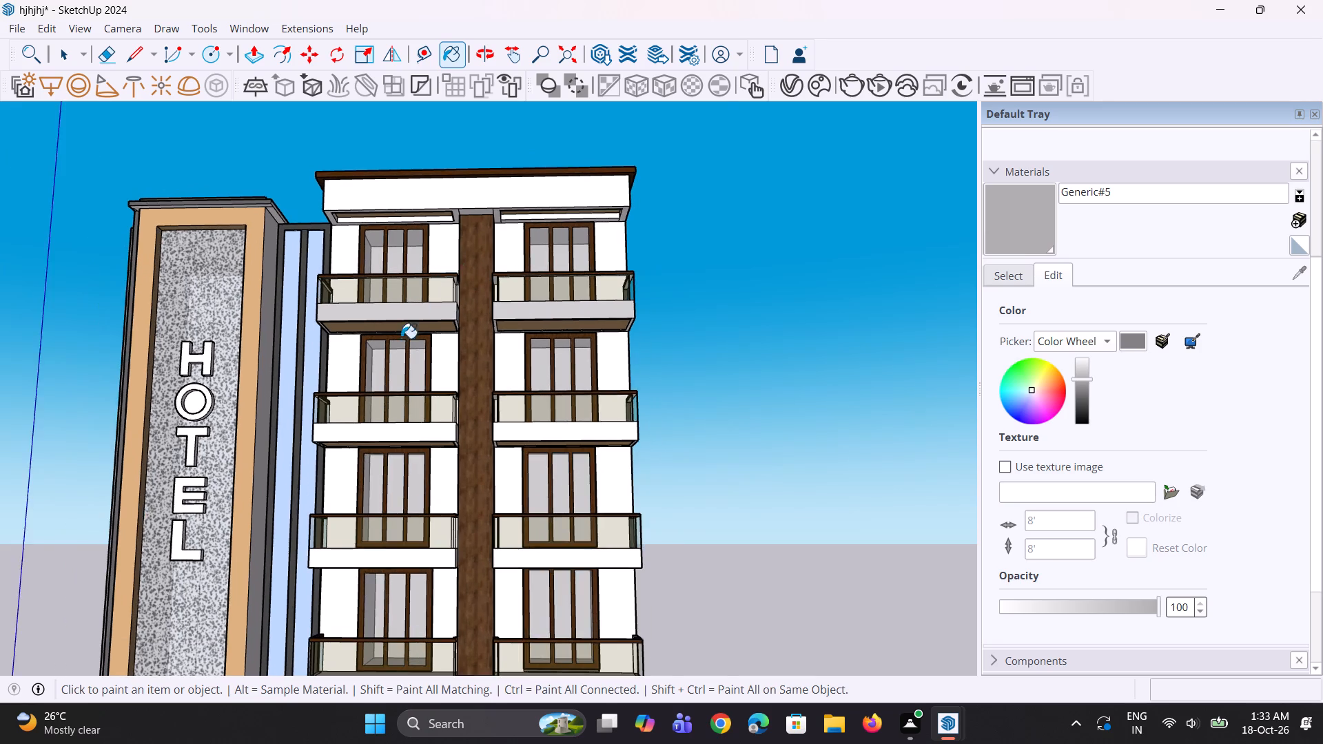
pyautogui.scroll(3, 399, 355)
pyautogui.click(435, 462)
pyautogui.click(562, 465)
pyautogui.scroll(-4, 480, 375)
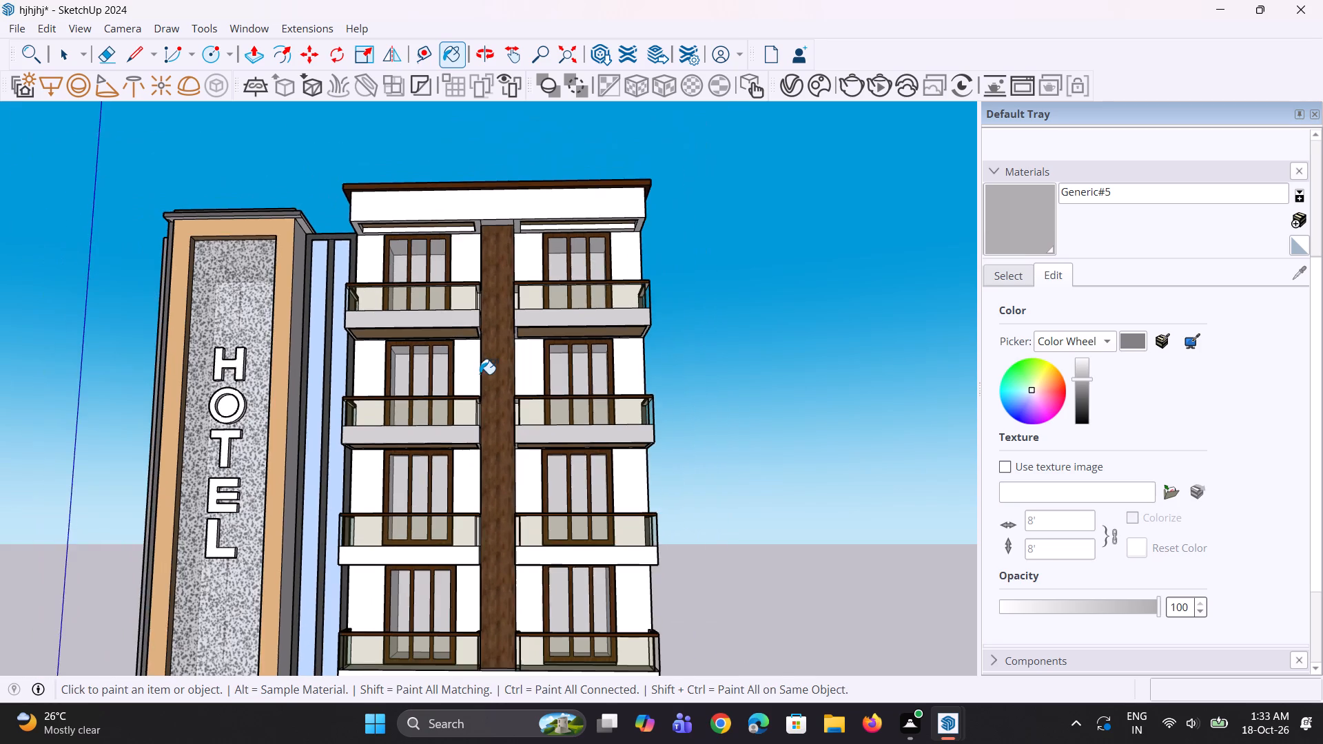
pyautogui.scroll(1, 481, 576)
pyautogui.click(469, 554)
pyautogui.click(543, 548)
pyautogui.scroll(-5, 531, 431)
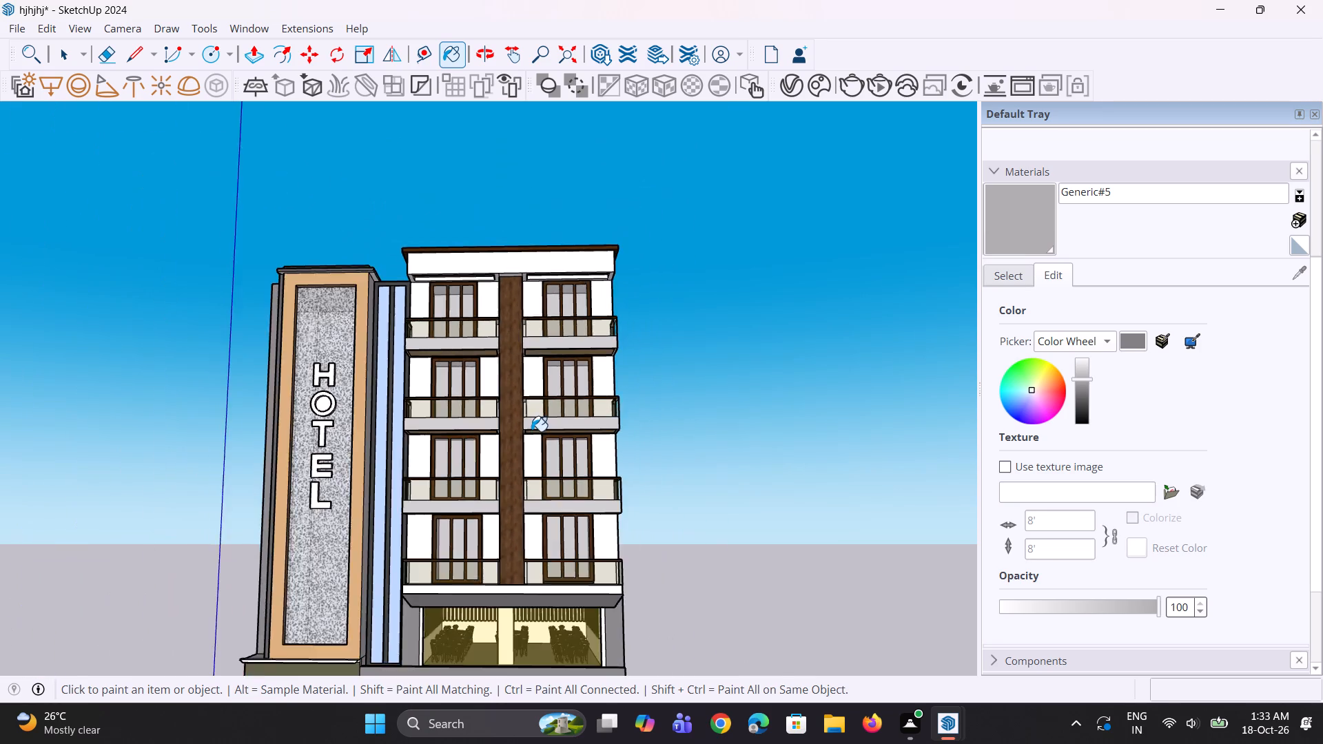
# Examine the balcony undersides and the lower facade from a low viewpoint.
pyautogui.scroll(-4, 531, 431)
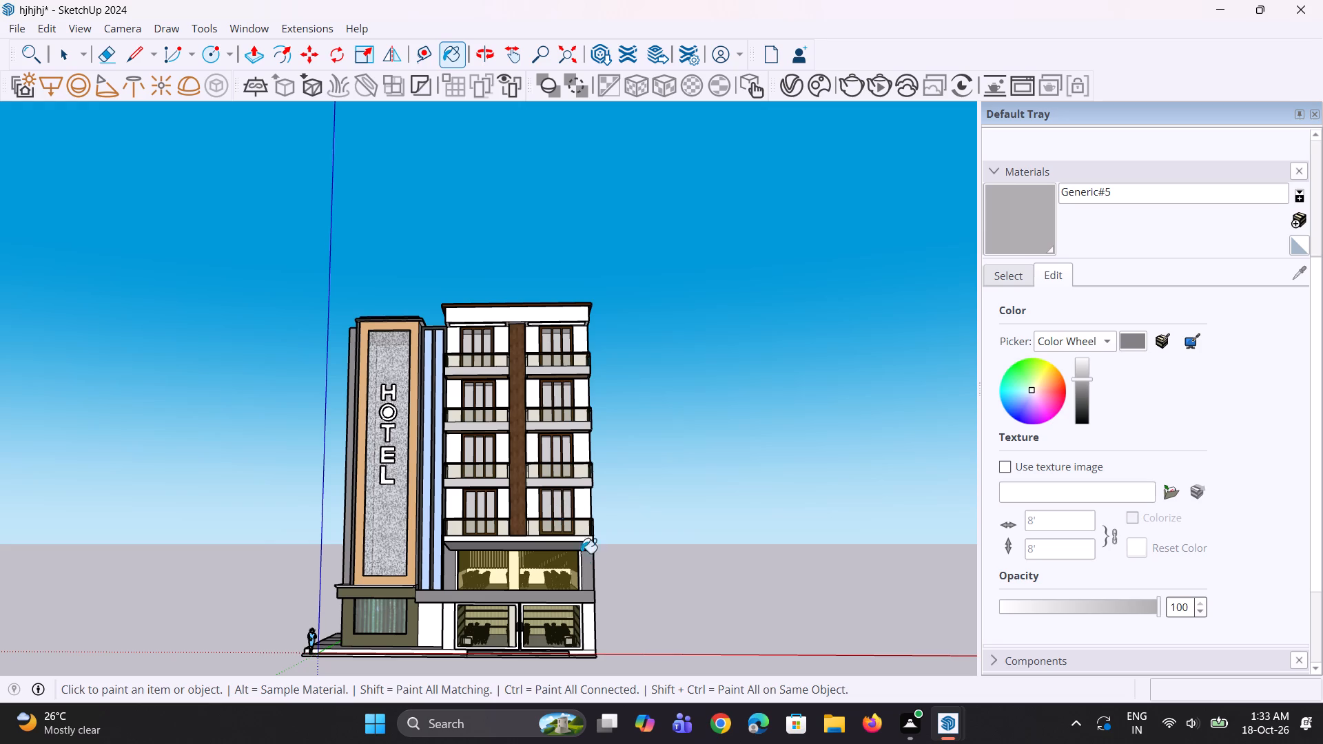
pyautogui.scroll(5, 568, 595)
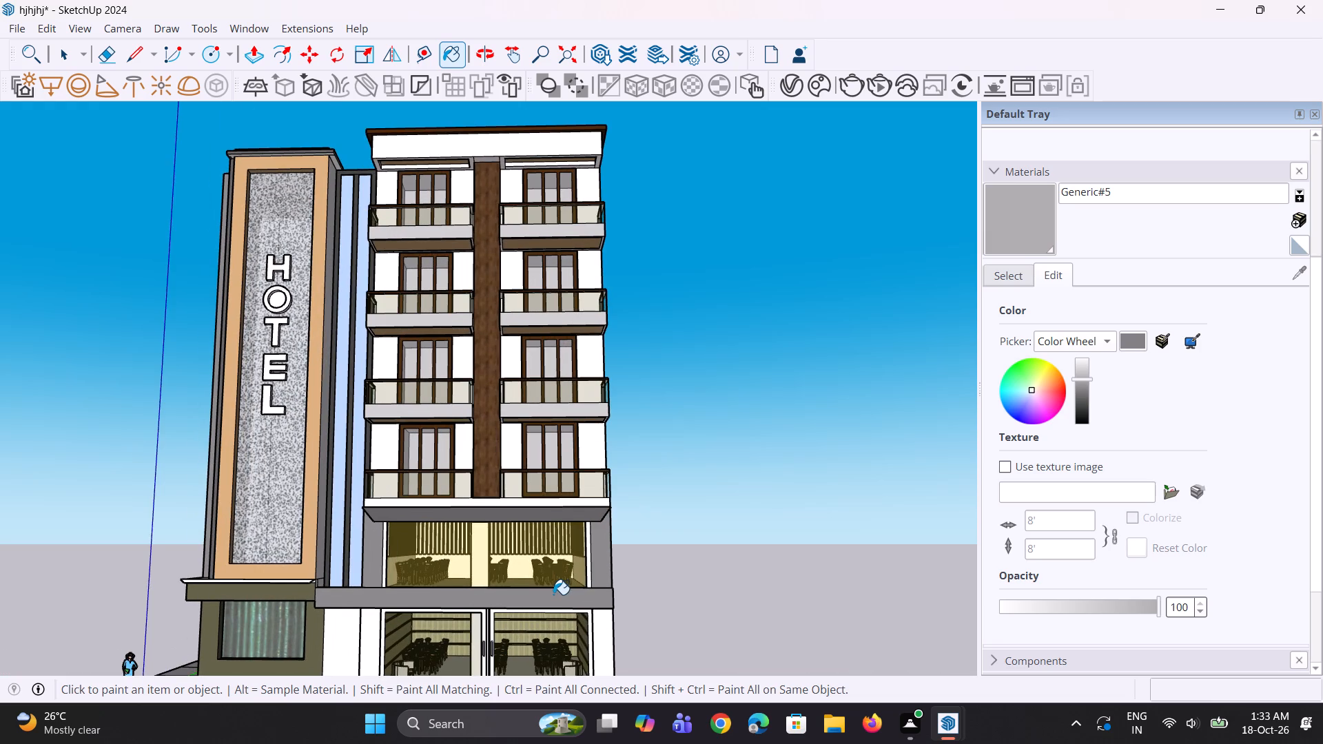
pyautogui.moveTo(559, 562); pyautogui.dragTo(570, 533, button='middle')
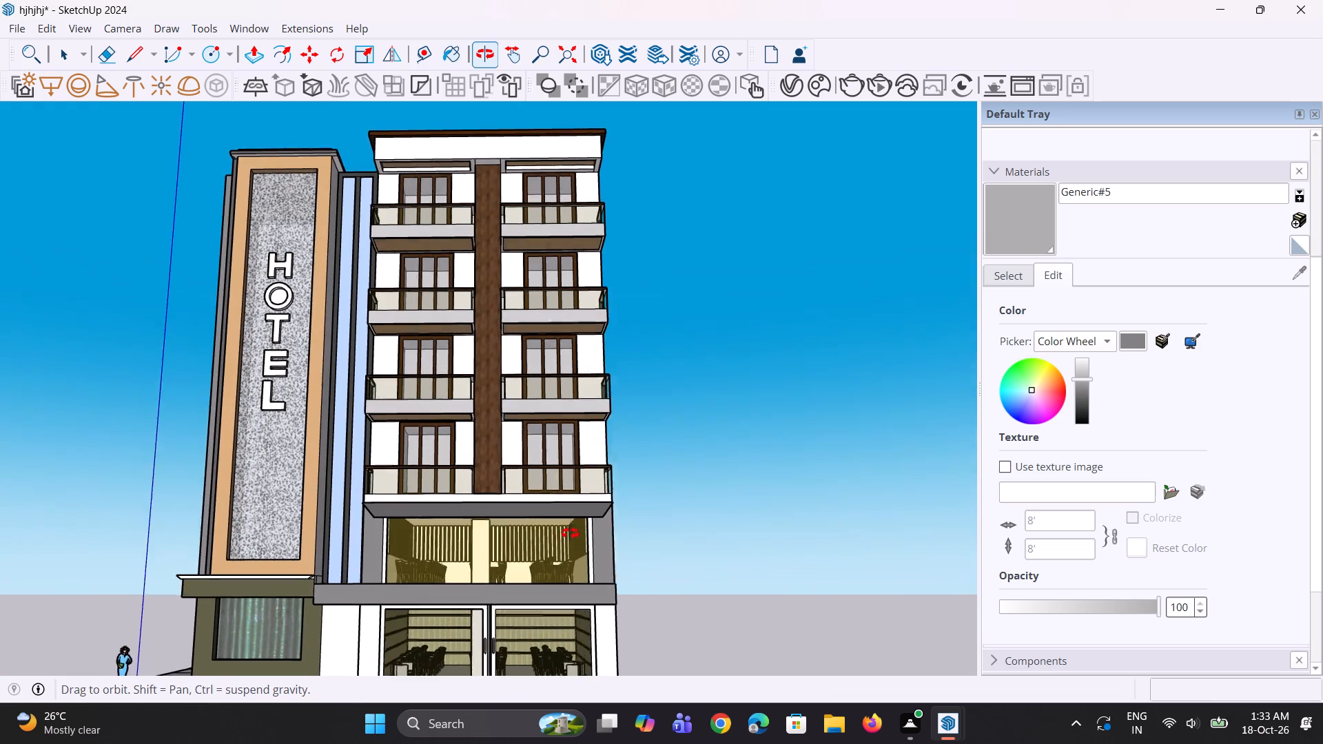
pyautogui.moveTo(570, 533); pyautogui.dragTo(592, 442, button='middle')
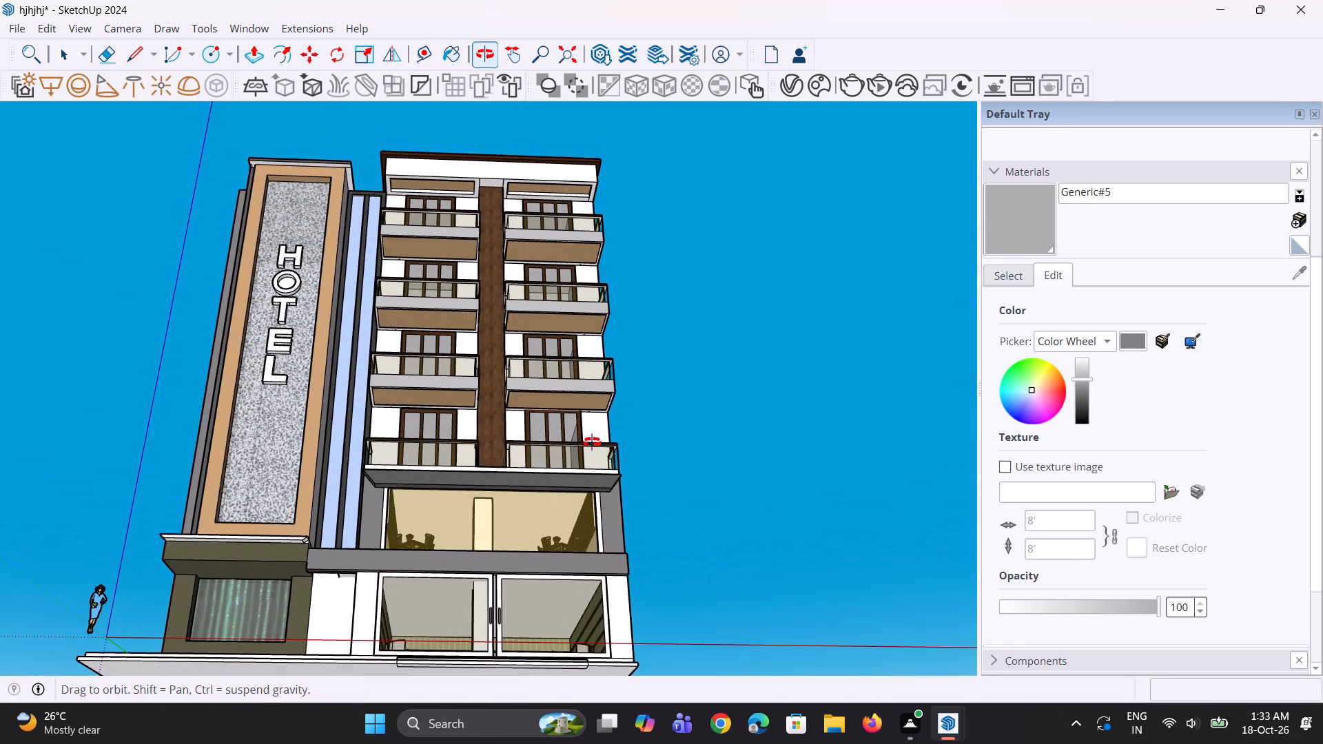
pyautogui.moveTo(592, 442); pyautogui.dragTo(593, 469, button='middle')
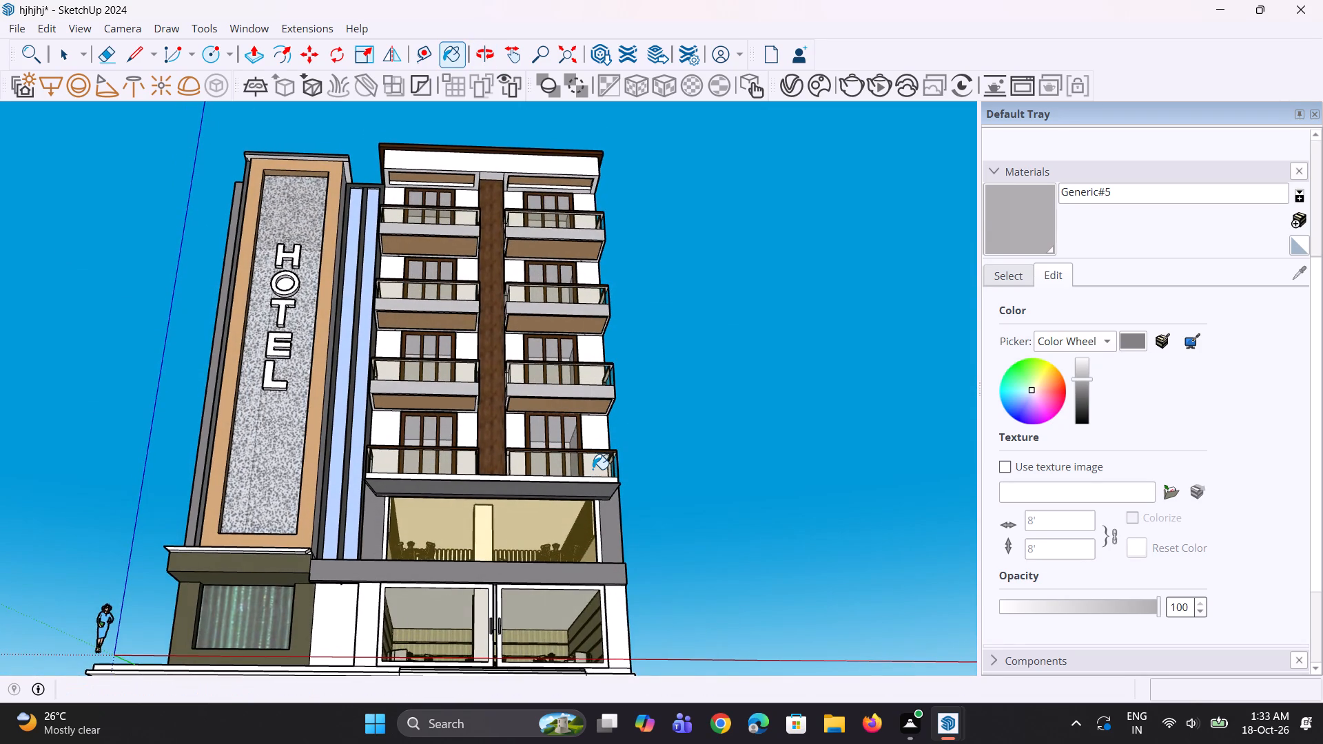
pyautogui.scroll(2, 568, 437)
pyautogui.scroll(3, 488, 423)
pyautogui.scroll(2, 400, 380)
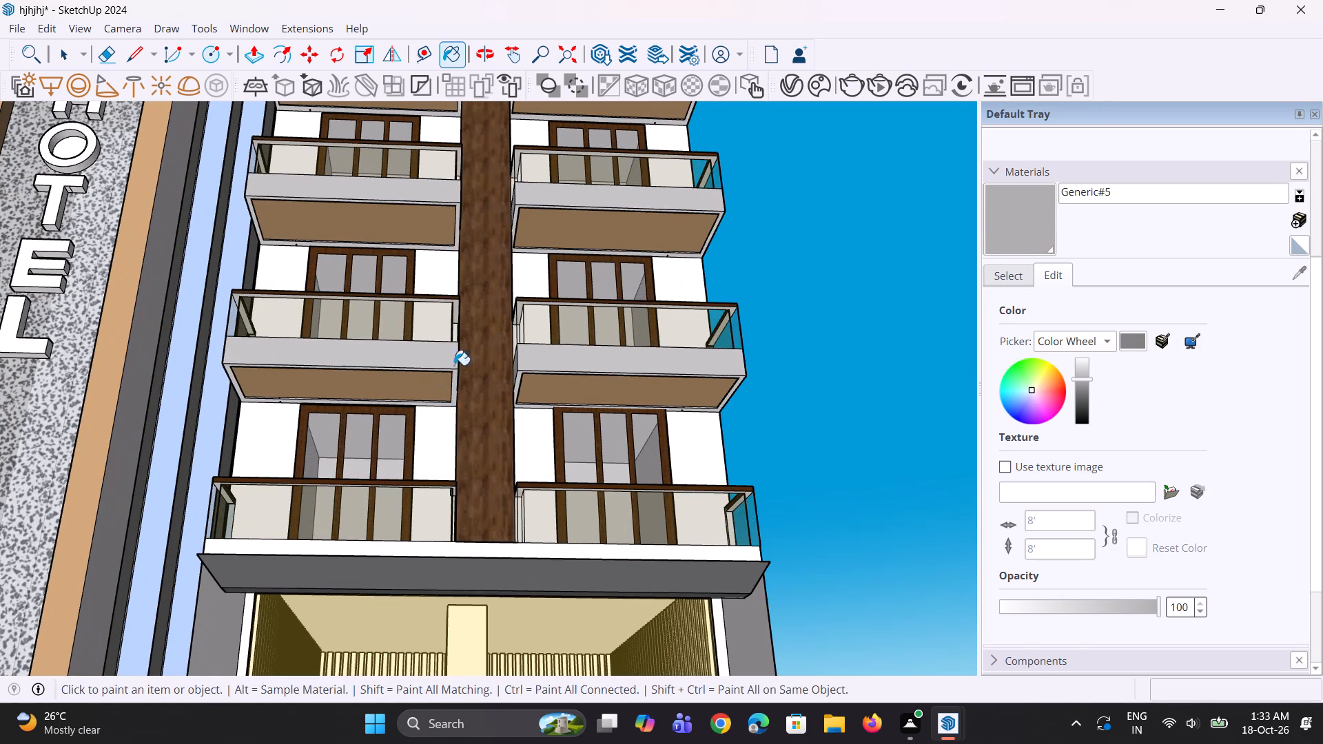
# Create another generic V-Ray material with a muted brown diffuse color of about R 0.464, G 0.399, B 0.328.
pyautogui.click(785, 92)
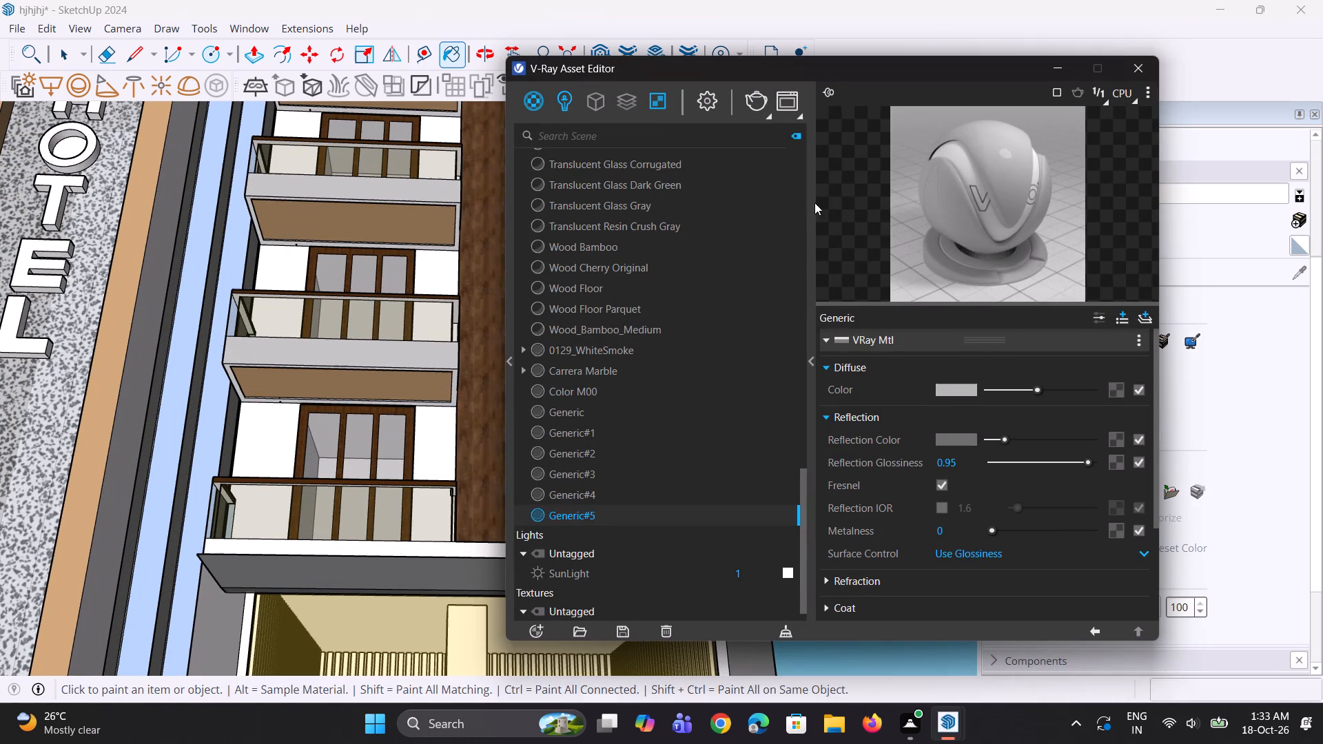
pyautogui.rightClick(535, 90)
pyautogui.click(557, 124)
pyautogui.click(947, 393)
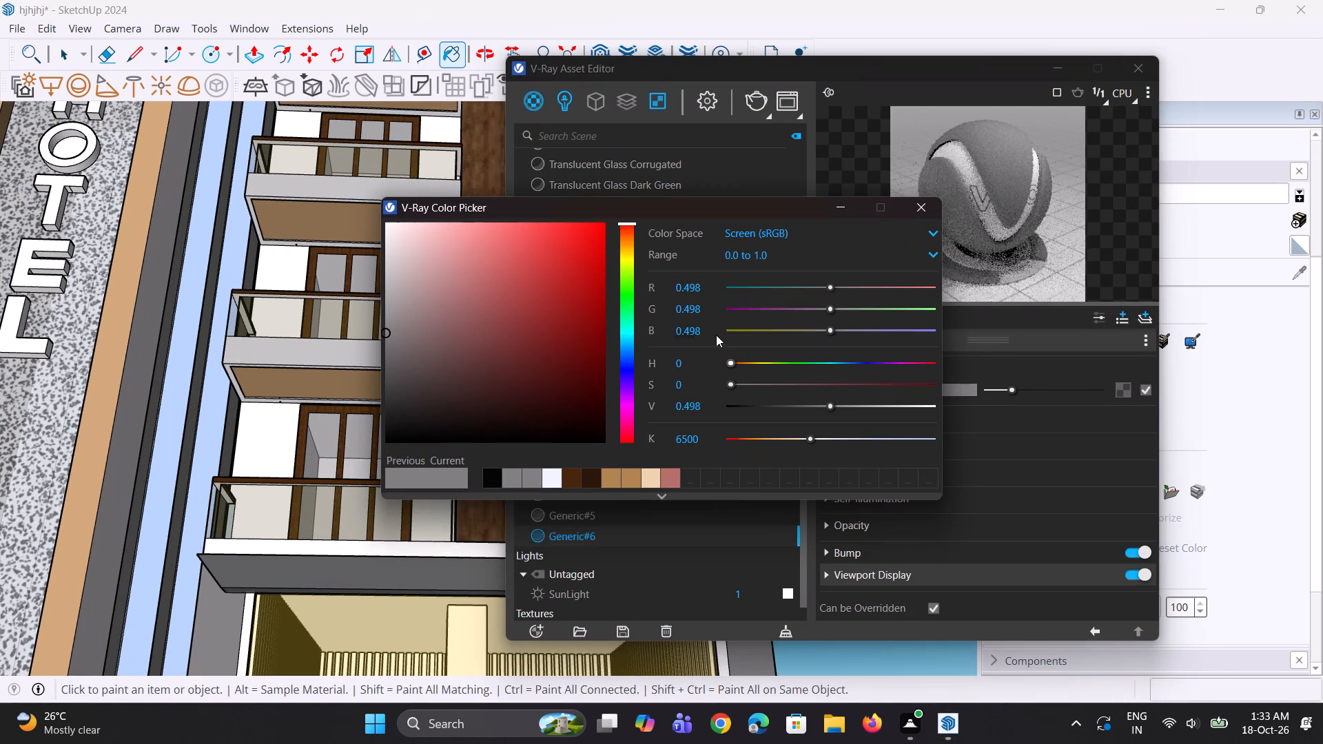
pyautogui.moveTo(629, 225); pyautogui.dragTo(634, 241)
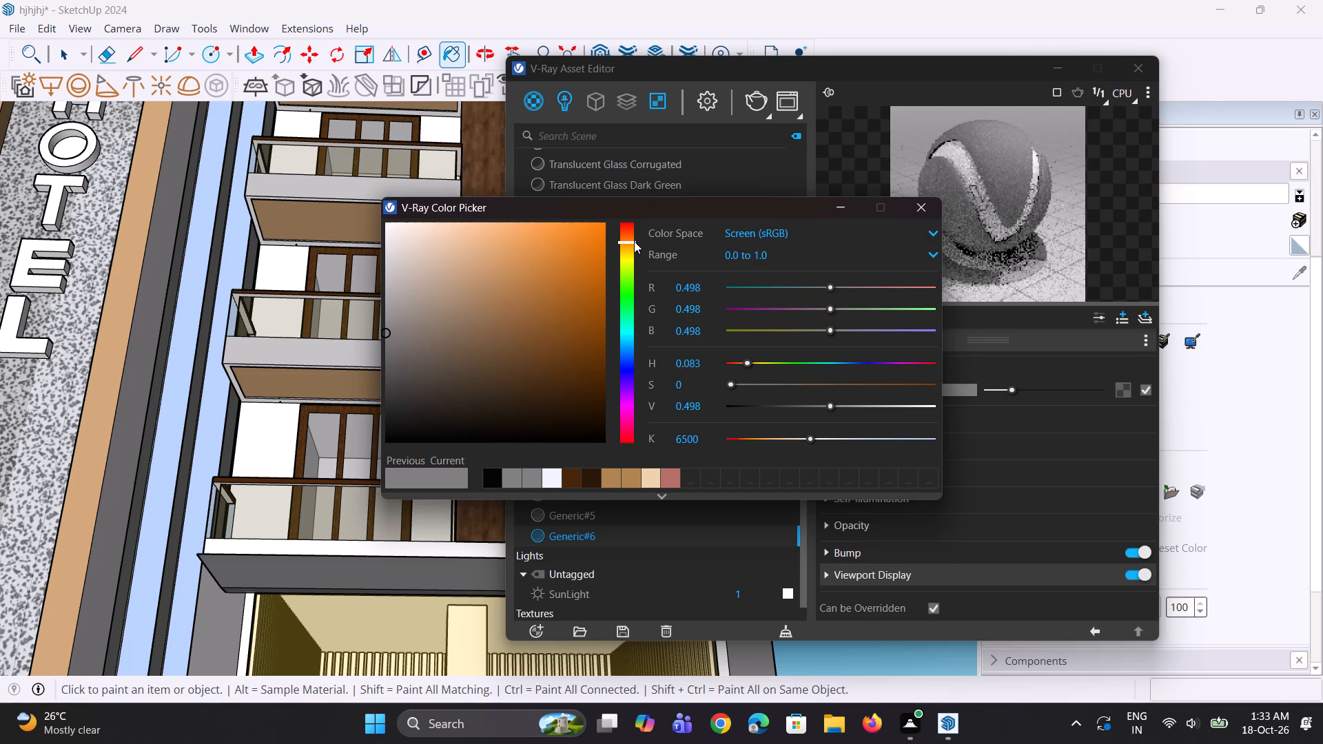
pyautogui.moveTo(634, 241); pyautogui.dragTo(634, 242)
pyautogui.moveTo(471, 349); pyautogui.dragTo(464, 353)
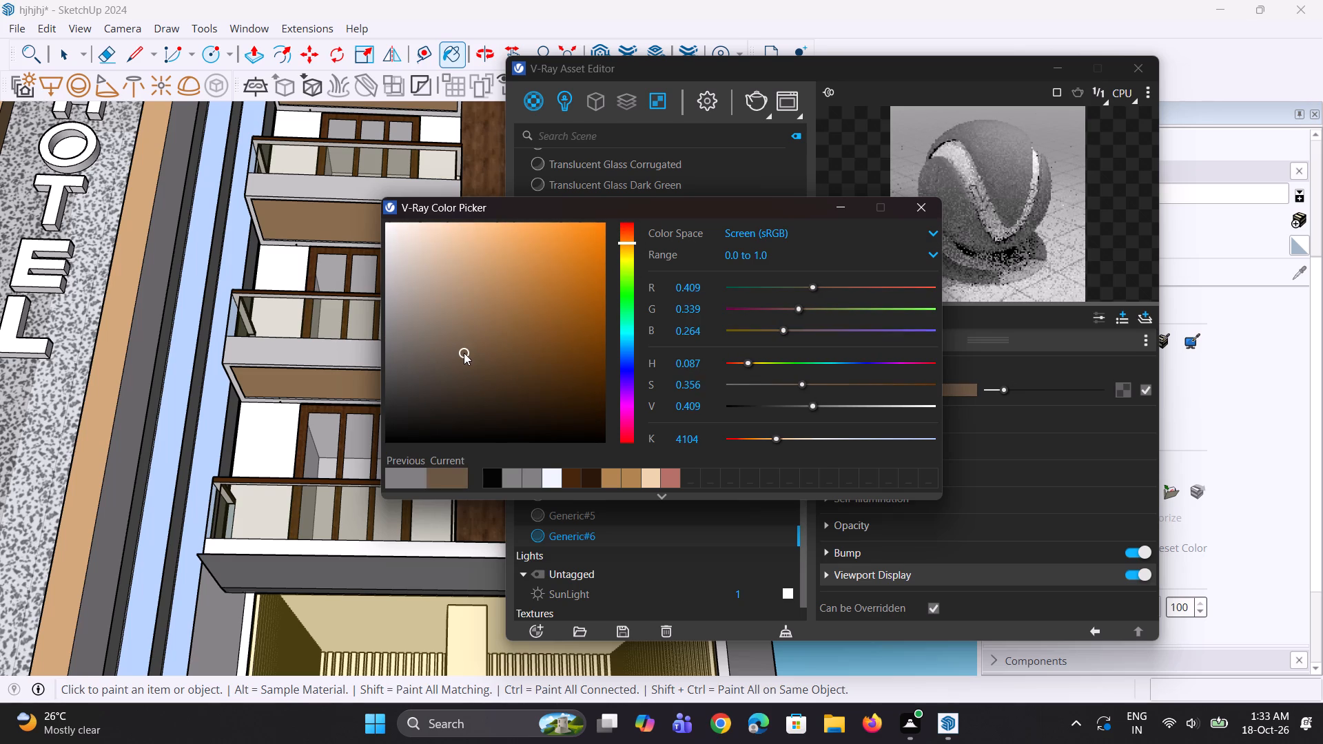
pyautogui.moveTo(464, 353); pyautogui.dragTo(460, 354)
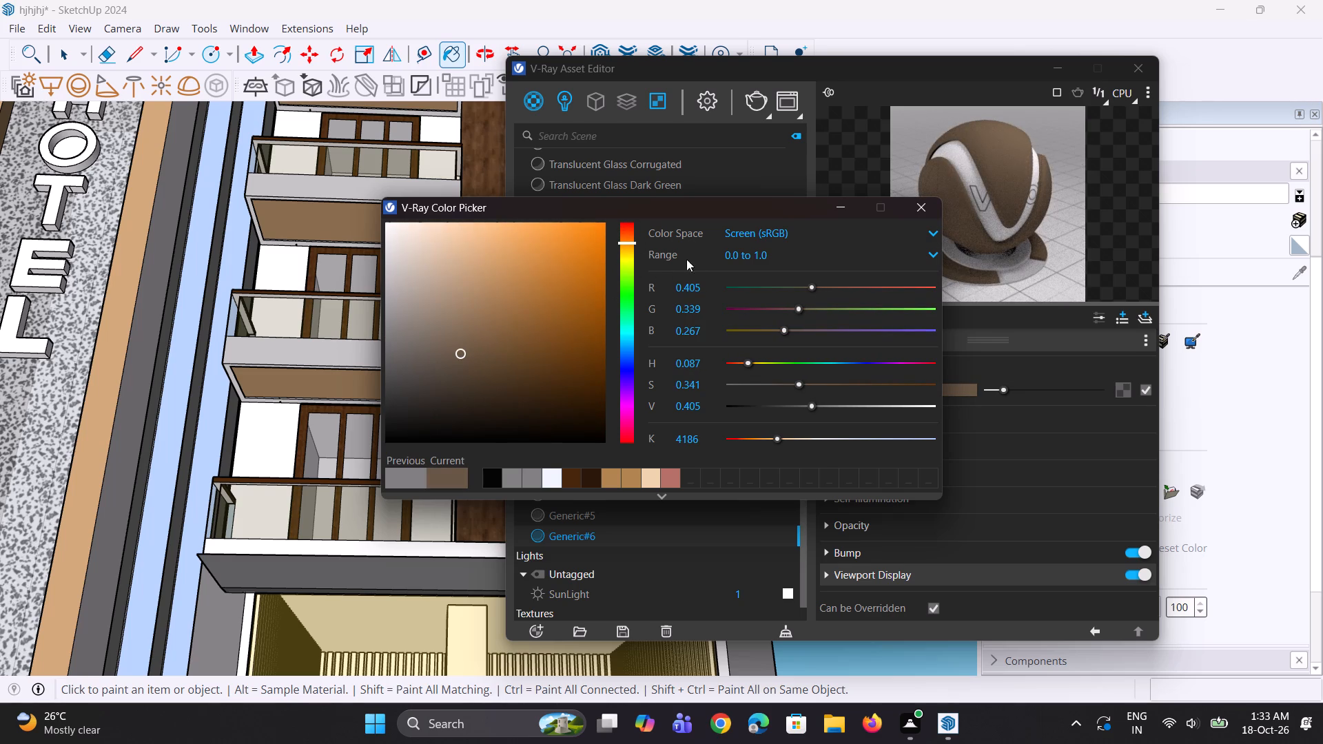
pyautogui.moveTo(458, 350); pyautogui.dragTo(458, 349)
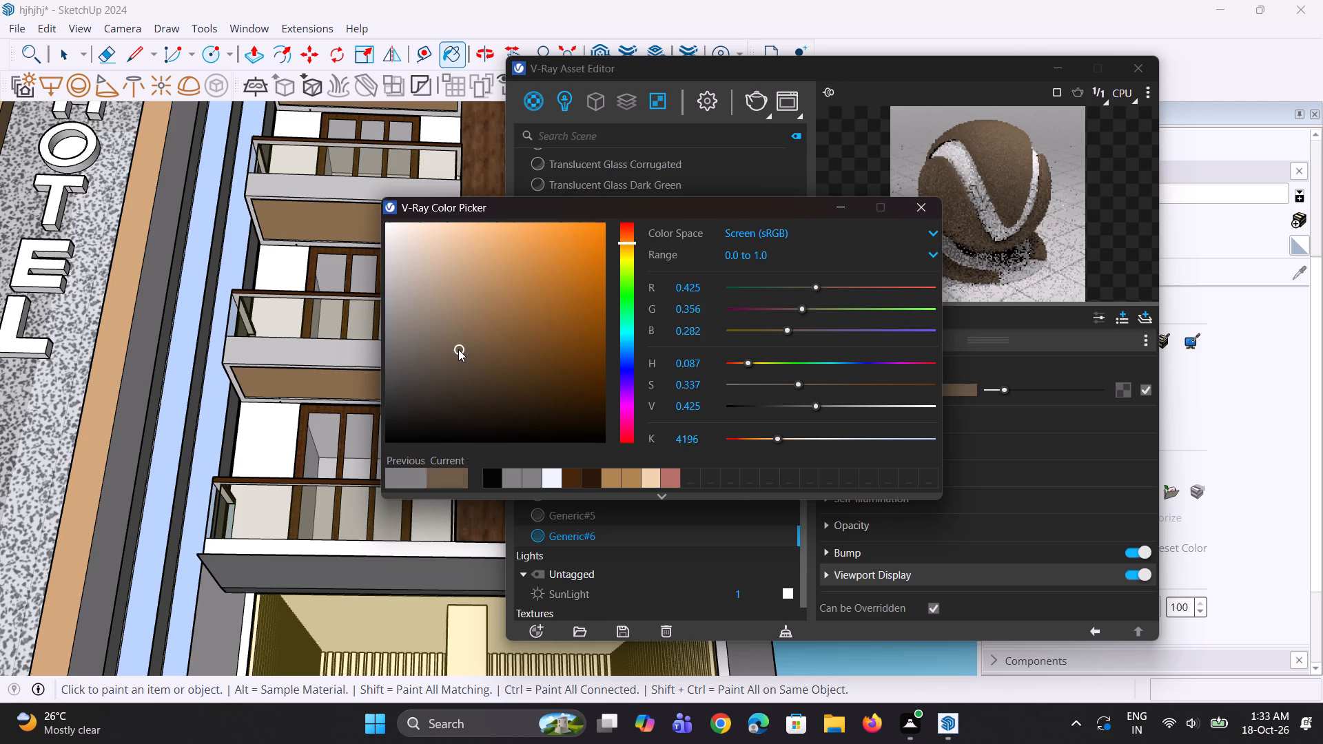
pyautogui.moveTo(458, 349); pyautogui.dragTo(450, 341)
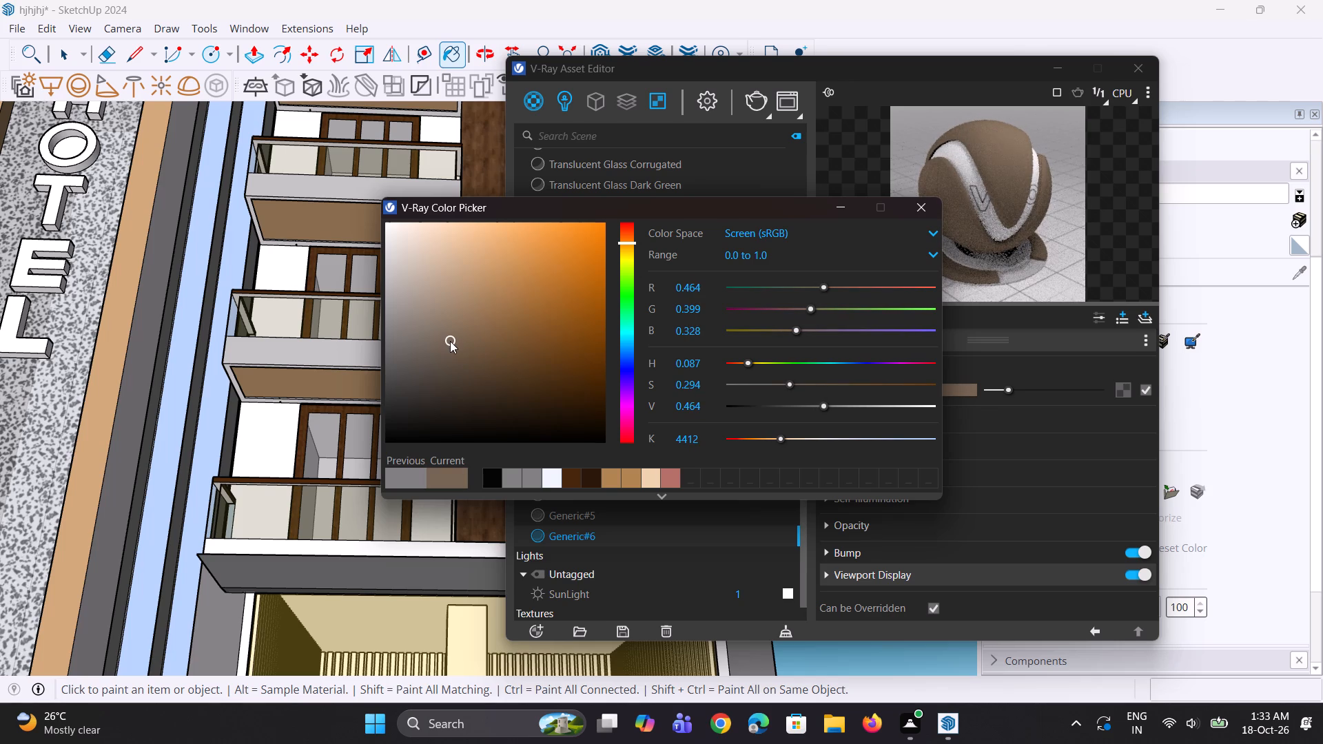
pyautogui.click(828, 207)
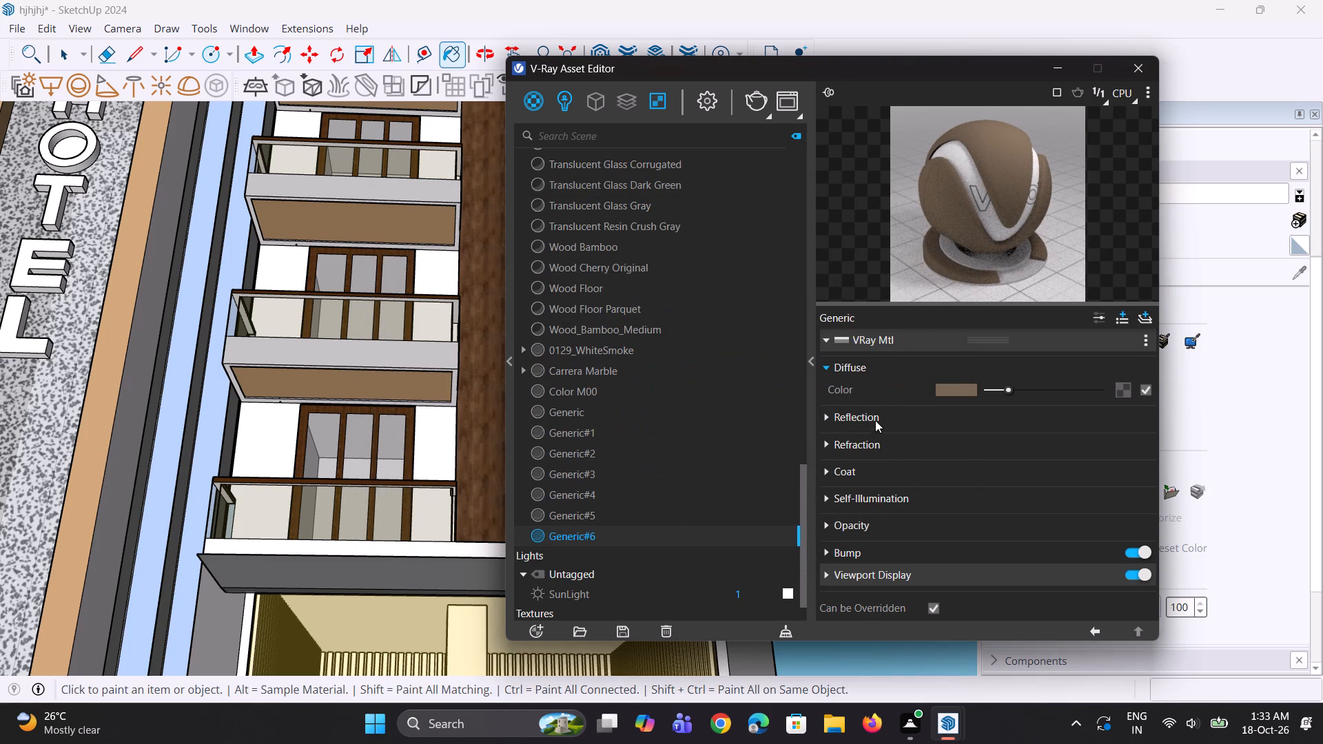
# Give the brown material a medium grey reflection color and a reflection glossiness of 0.95.
pyautogui.click(880, 420)
pyautogui.moveTo(983, 439); pyautogui.dragTo(994, 442)
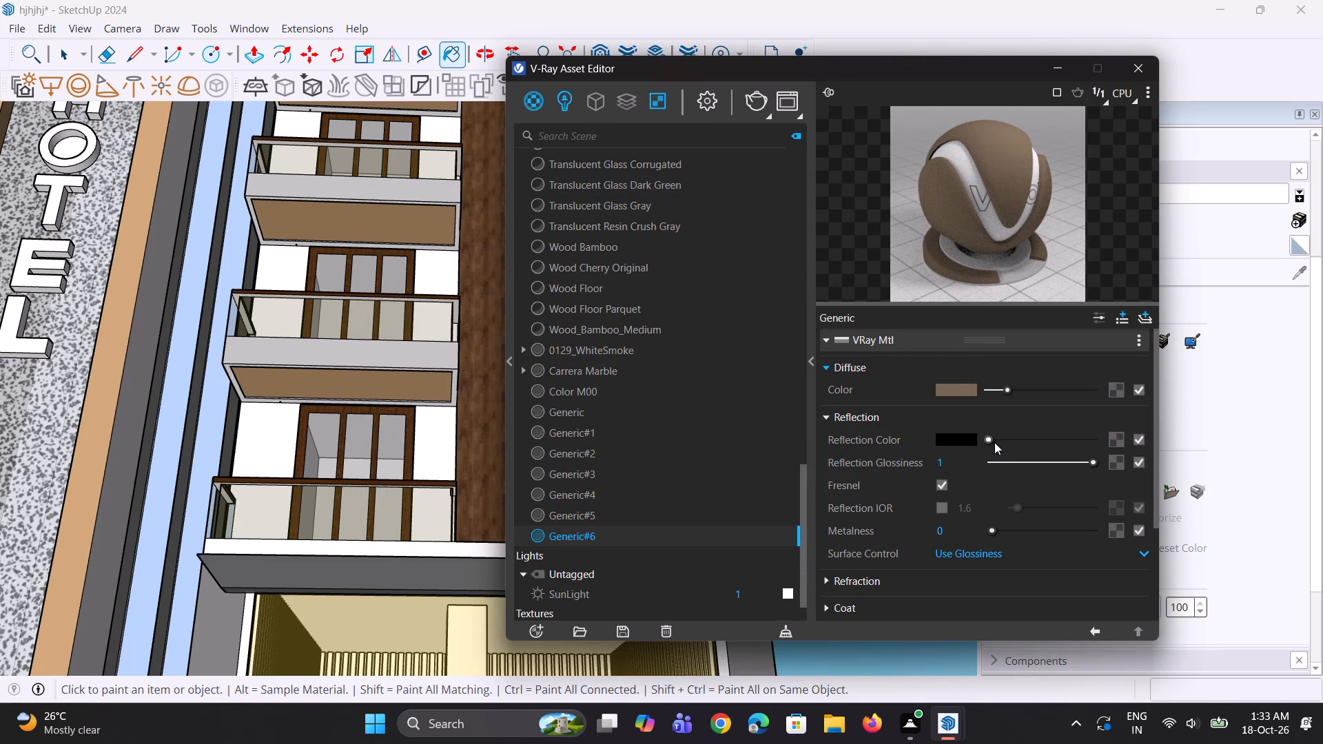
pyautogui.moveTo(994, 442); pyautogui.dragTo(995, 442)
pyautogui.click(999, 442)
pyautogui.click(1005, 441)
pyautogui.moveTo(954, 459); pyautogui.dragTo(897, 466)
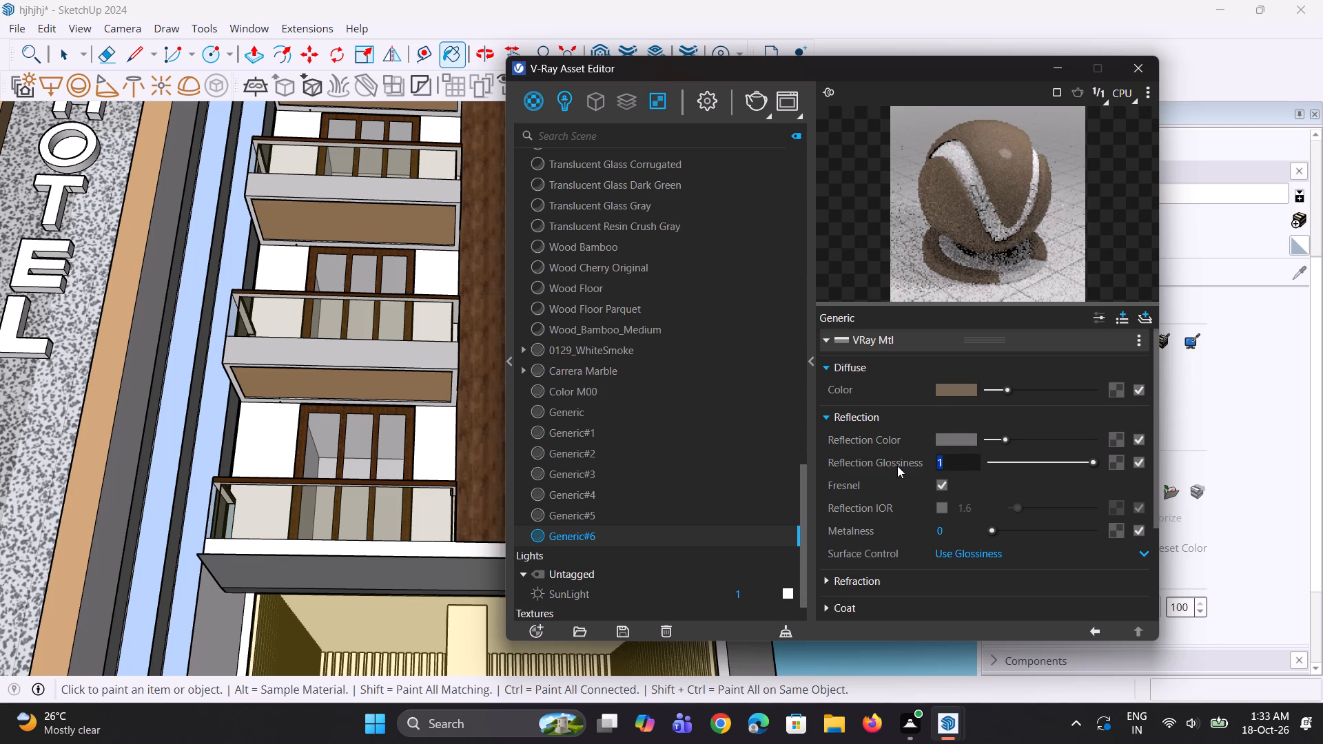
pyautogui.moveTo(897, 466); pyautogui.dragTo(892, 466)
pyautogui.write('0.95')
pyautogui.press('Return')
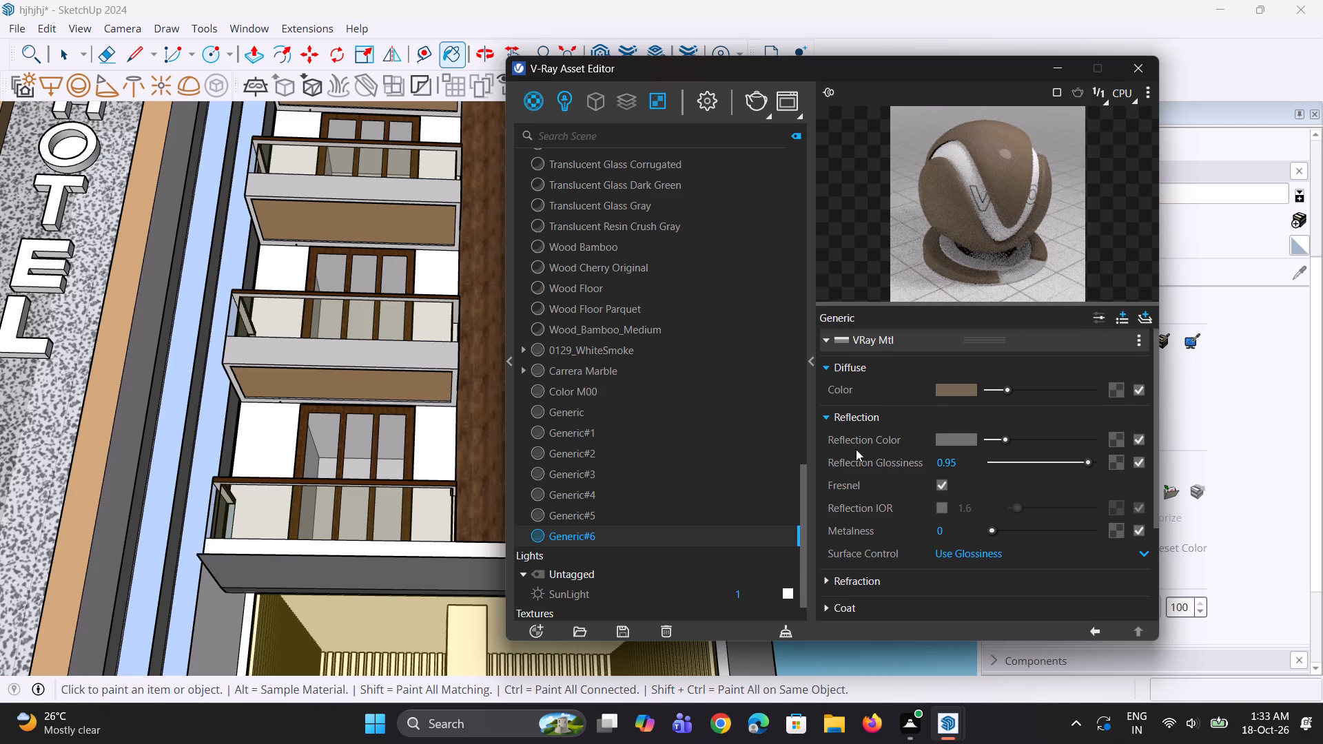
# Lighten the brown material's diffuse color slightly and put the asset editor away.
pyautogui.click(1011, 387)
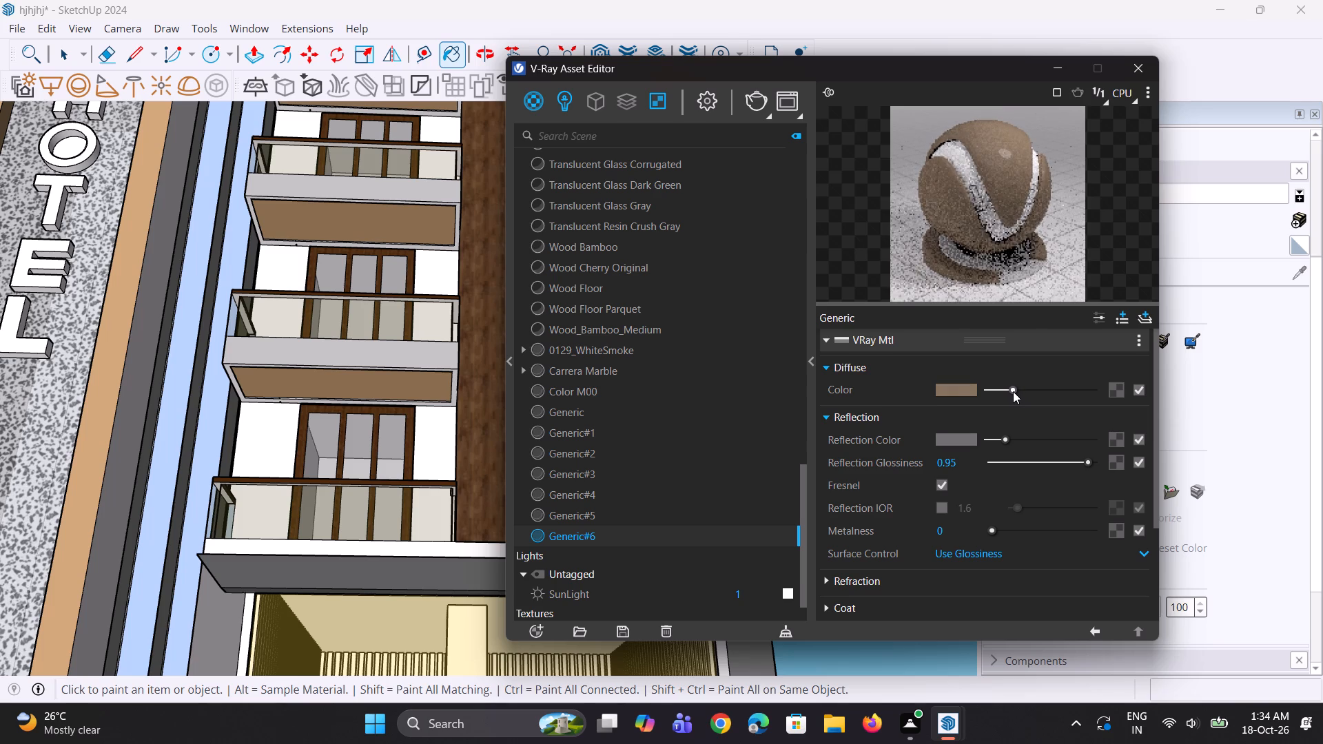
pyautogui.doubleClick(991, 209)
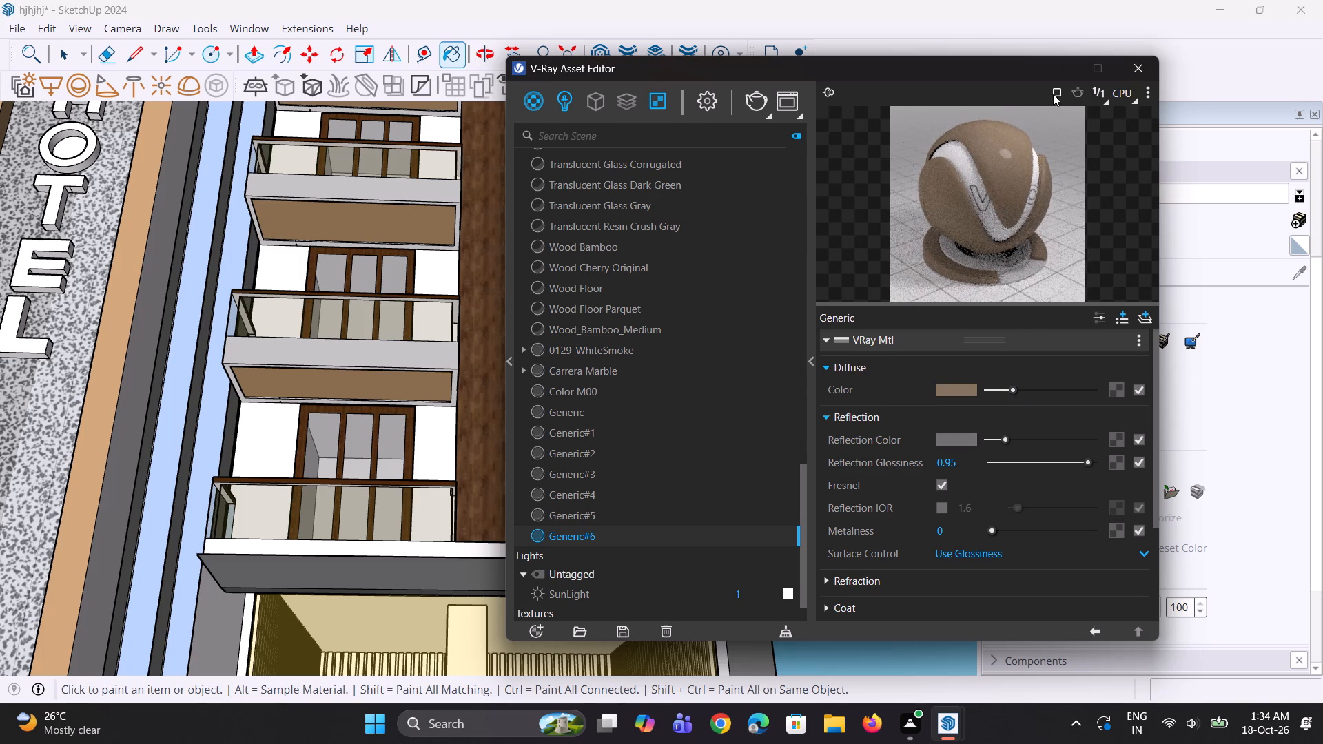
pyautogui.click(1063, 68)
# Paint the underside rim and both rear recess edge segments of the left-bay balcony, third floor from the top, with the brown material.
pyautogui.click(1010, 228)
pyautogui.scroll(3, 291, 432)
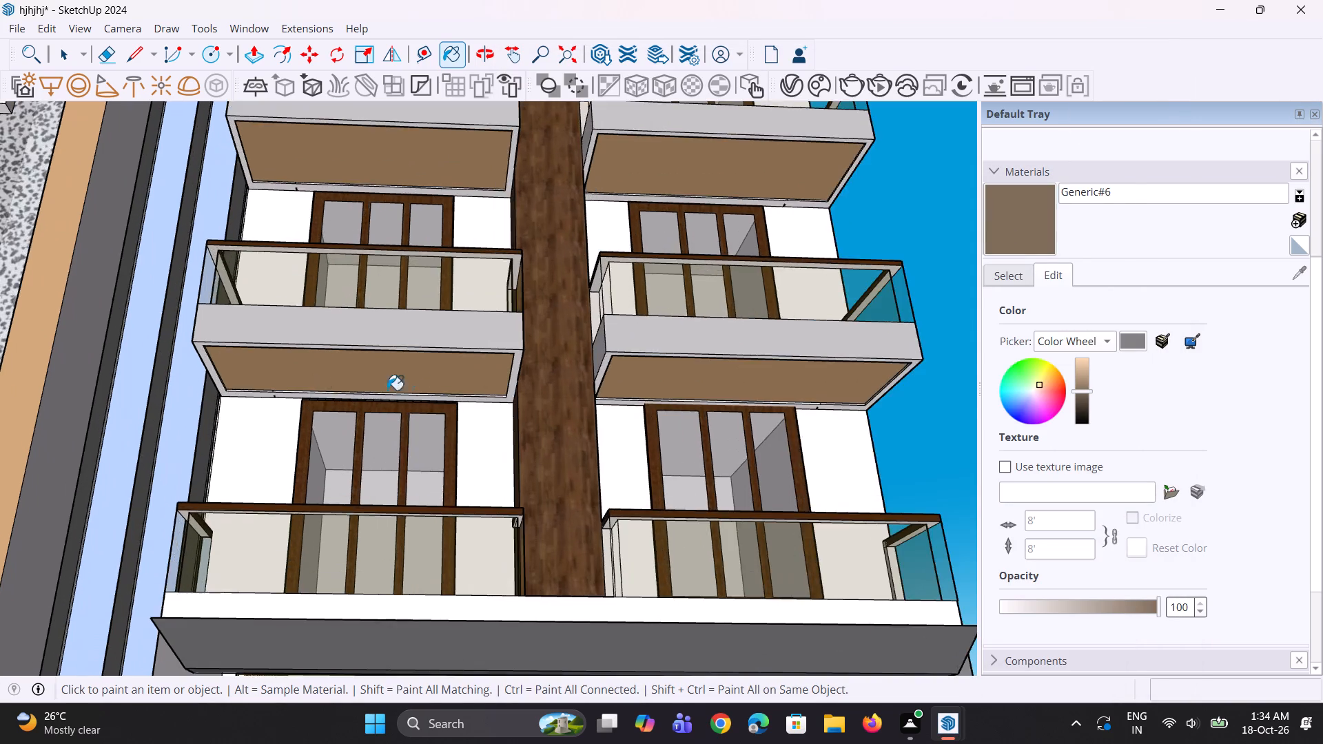
pyautogui.scroll(6, 387, 390)
pyautogui.click(535, 407)
pyautogui.scroll(2, 550, 398)
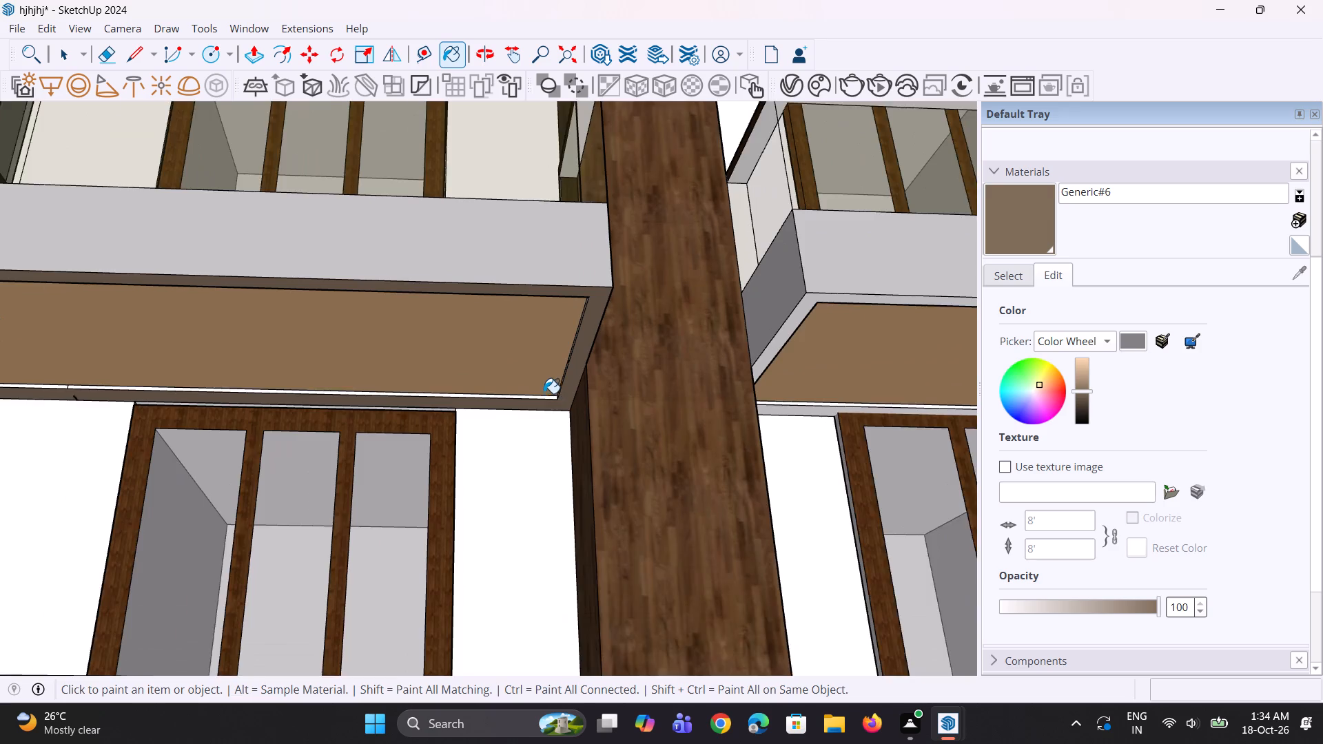
pyautogui.scroll(3, 544, 393)
pyautogui.click(538, 398)
pyautogui.scroll(-4, 500, 402)
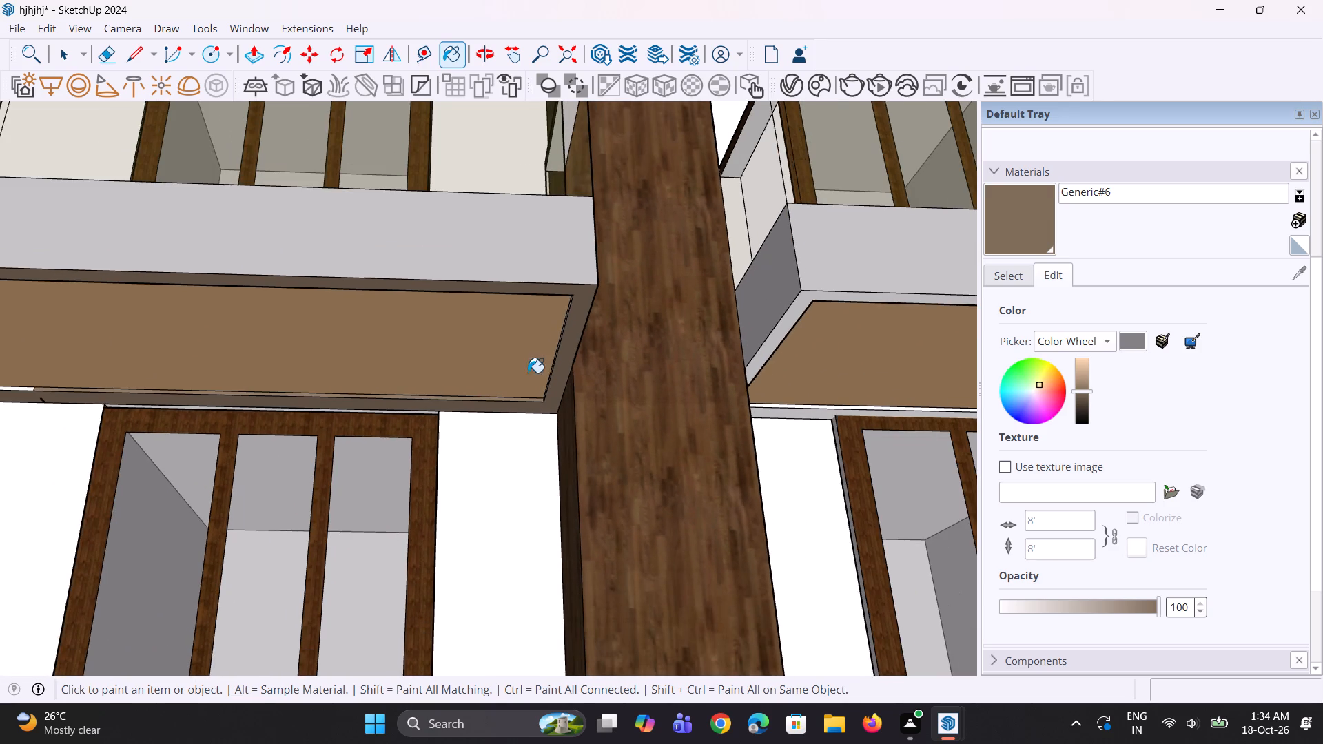
pyautogui.moveTo(528, 373); pyautogui.dragTo(529, 360, button='middle')
pyautogui.scroll(1, 183, 397)
pyautogui.scroll(-5, 203, 396)
pyautogui.scroll(1, 79, 395)
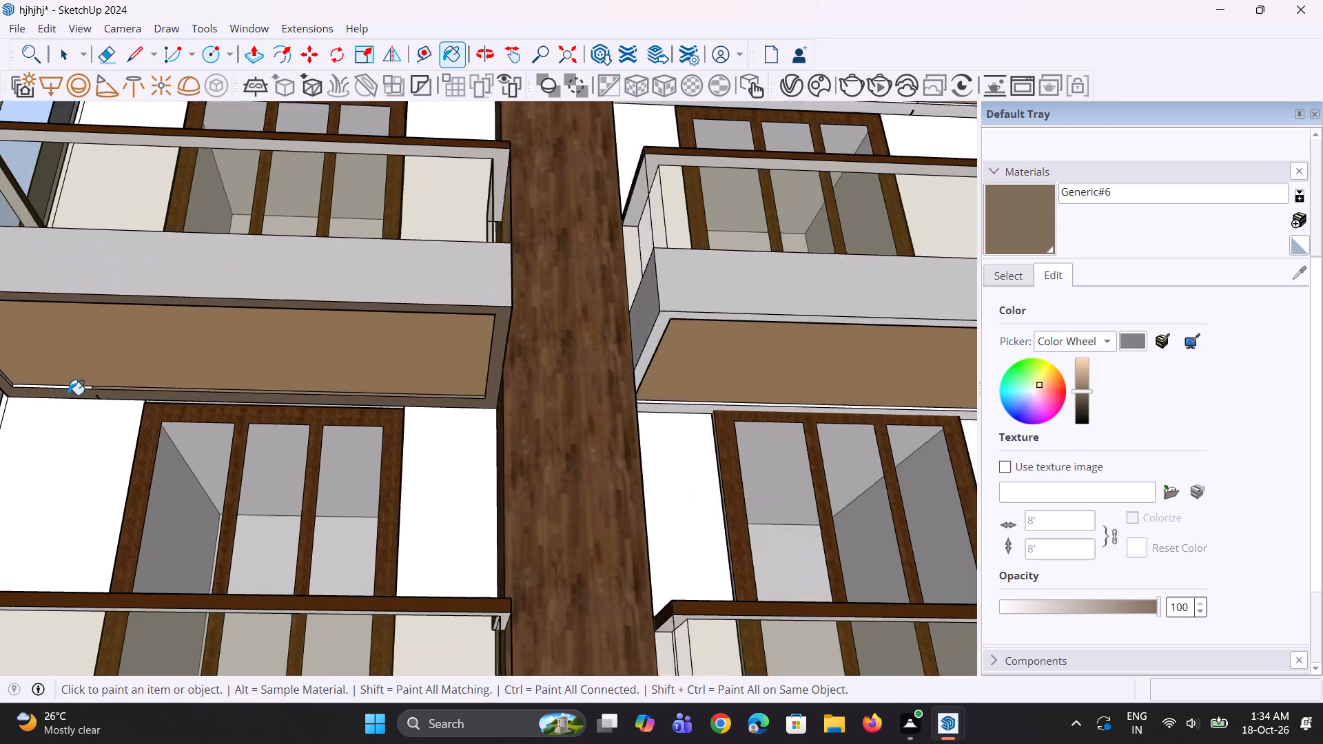
pyautogui.scroll(5, 68, 395)
pyautogui.click(90, 384)
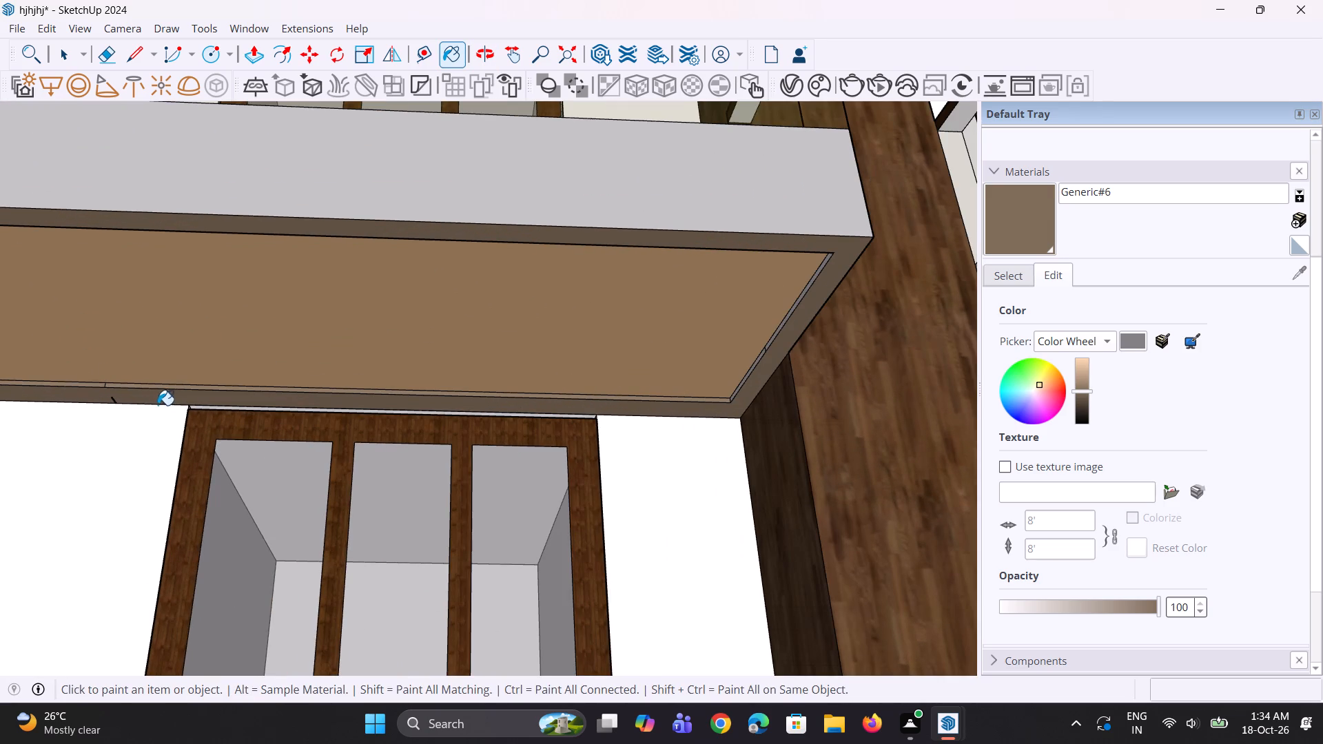
# Paint the underside rim and both rear recess edge segments of the right-bay balcony on the same floor brown.
pyautogui.scroll(-10, 163, 406)
pyautogui.scroll(2, 437, 406)
pyautogui.scroll(3, 498, 407)
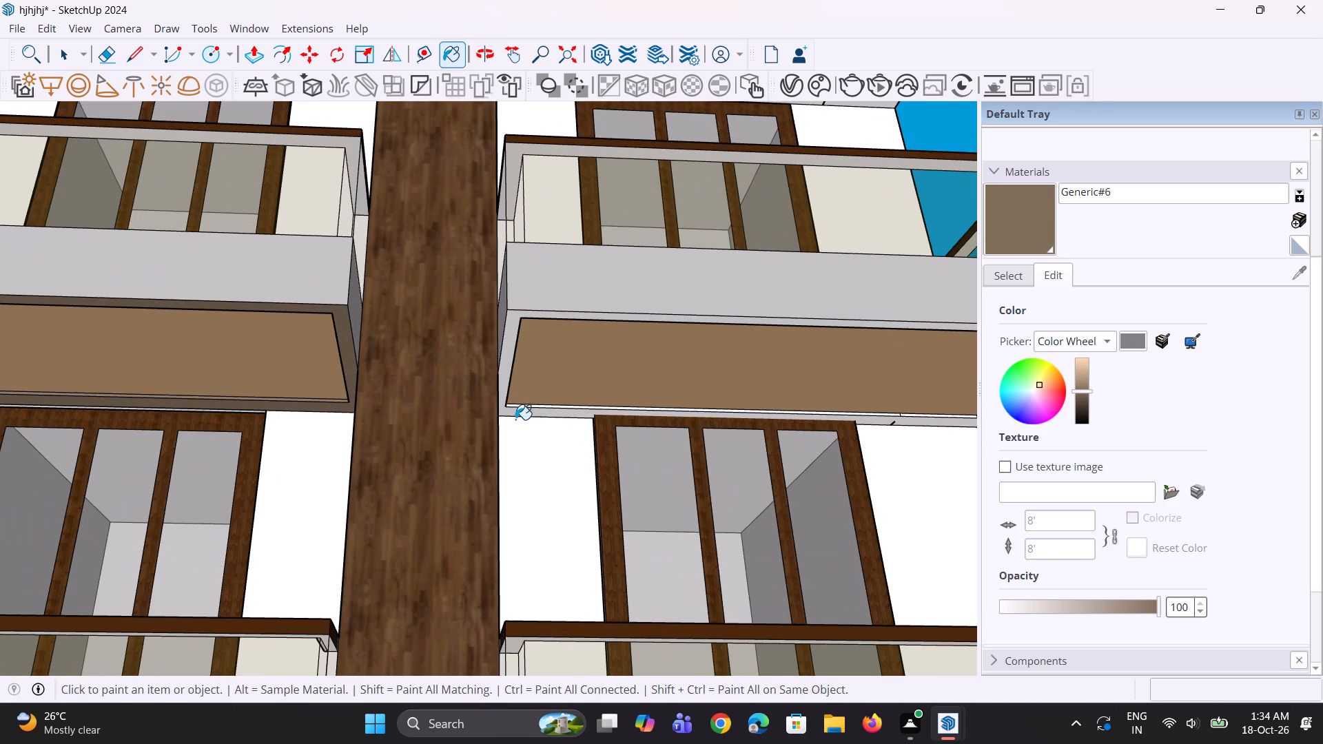
pyautogui.click(525, 417)
pyautogui.scroll(4, 543, 404)
pyautogui.click(529, 420)
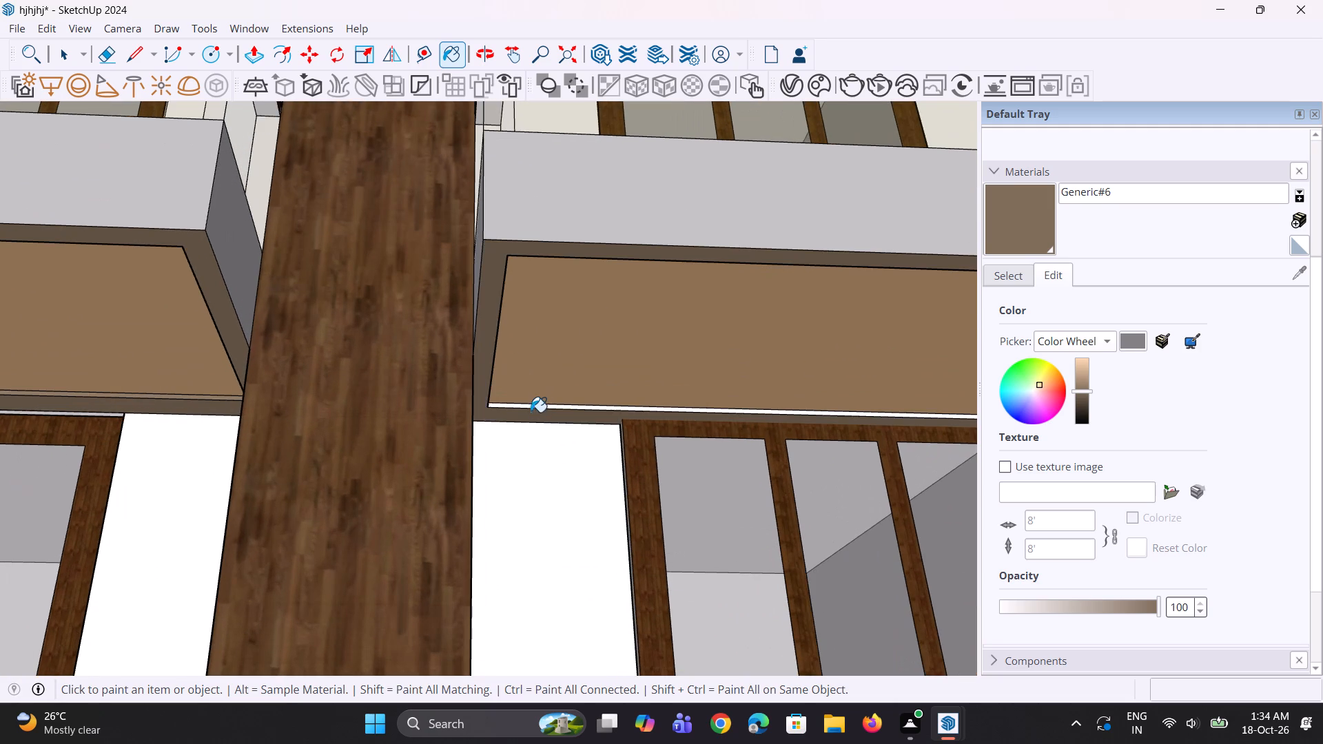
pyautogui.click(532, 407)
pyautogui.scroll(-8, 478, 413)
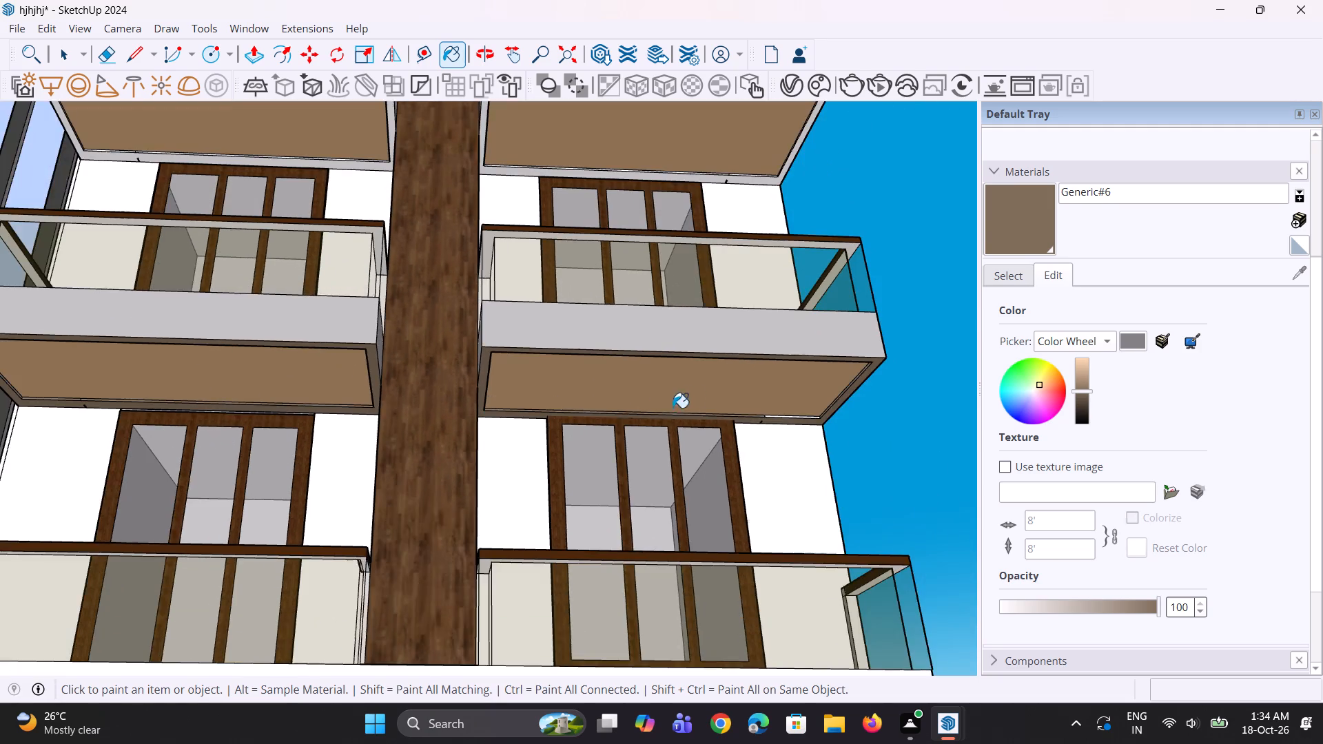
pyautogui.scroll(5, 693, 404)
pyautogui.scroll(6, 806, 422)
pyautogui.click(777, 417)
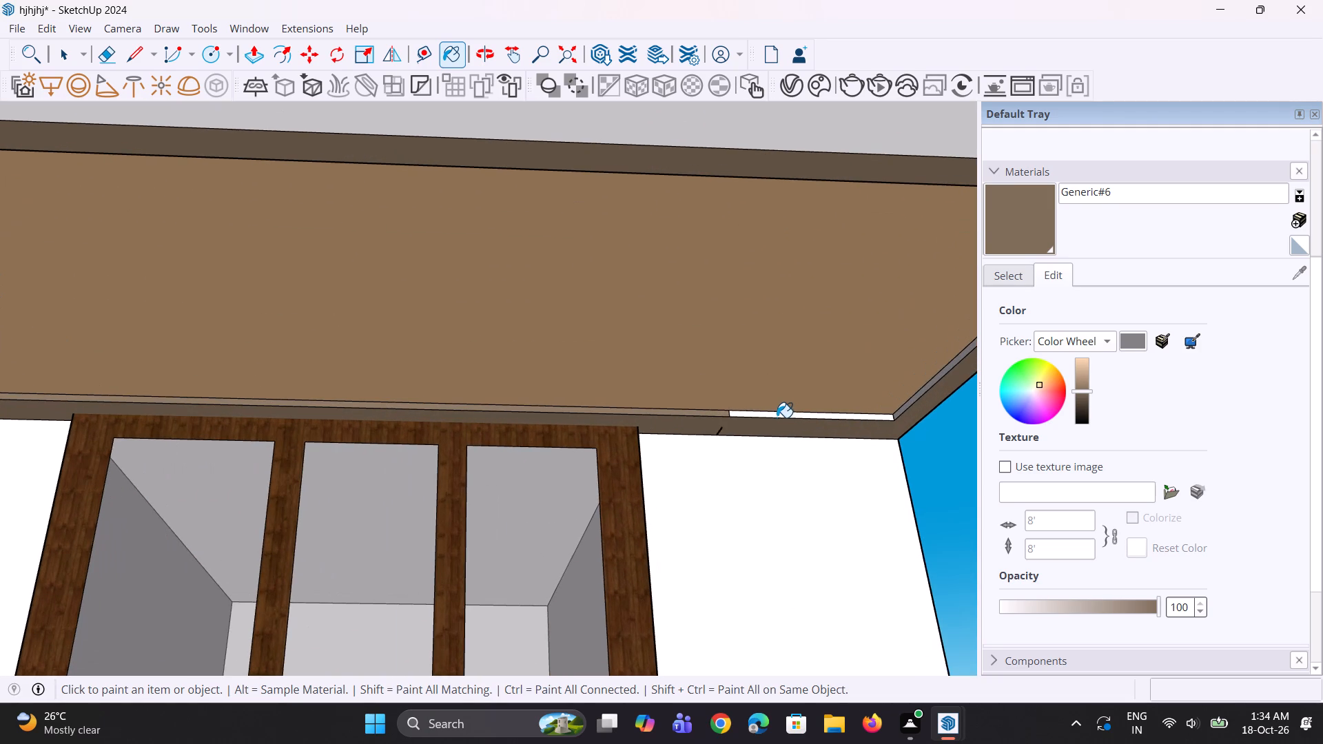
# Paint the outer and pillar-side recess edges under the same right-bay balcony with the brown material.
pyautogui.scroll(-5, 583, 439)
pyautogui.scroll(9, 798, 395)
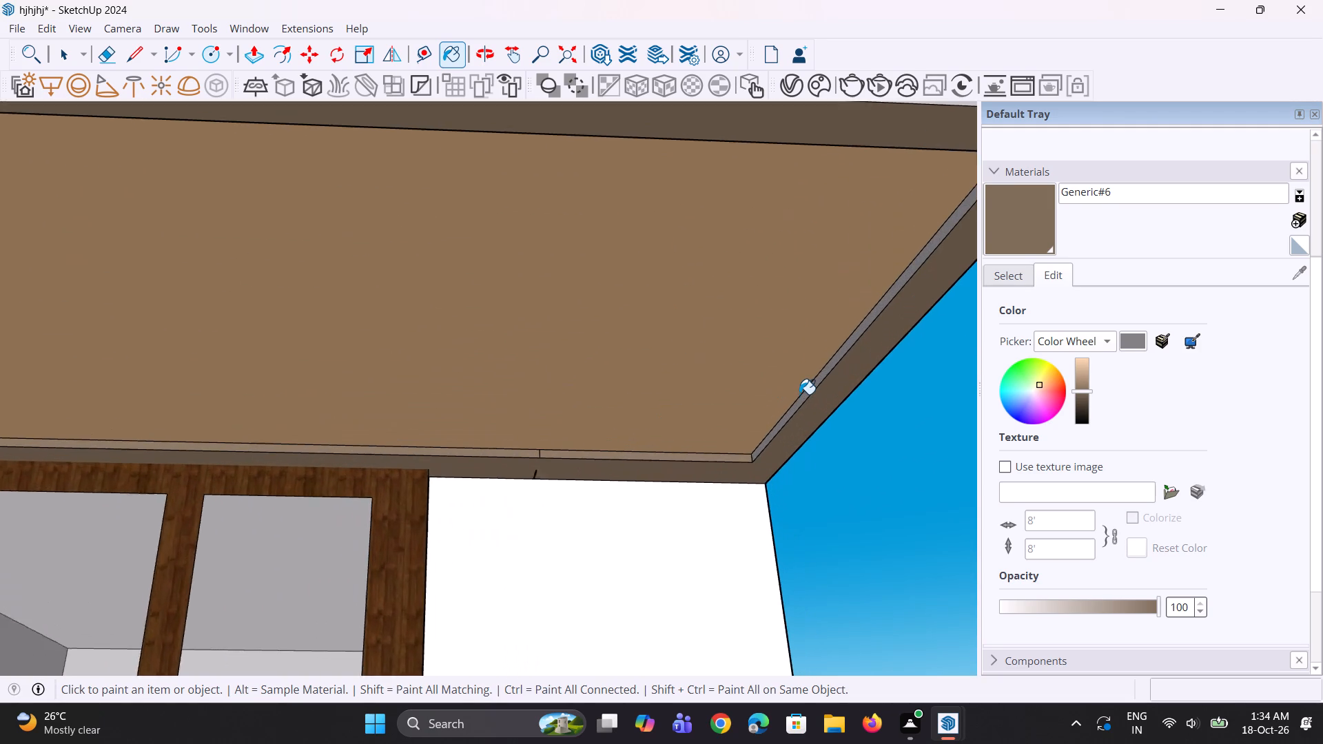
pyautogui.scroll(1, 799, 394)
pyautogui.click(801, 400)
pyautogui.scroll(-1, 786, 429)
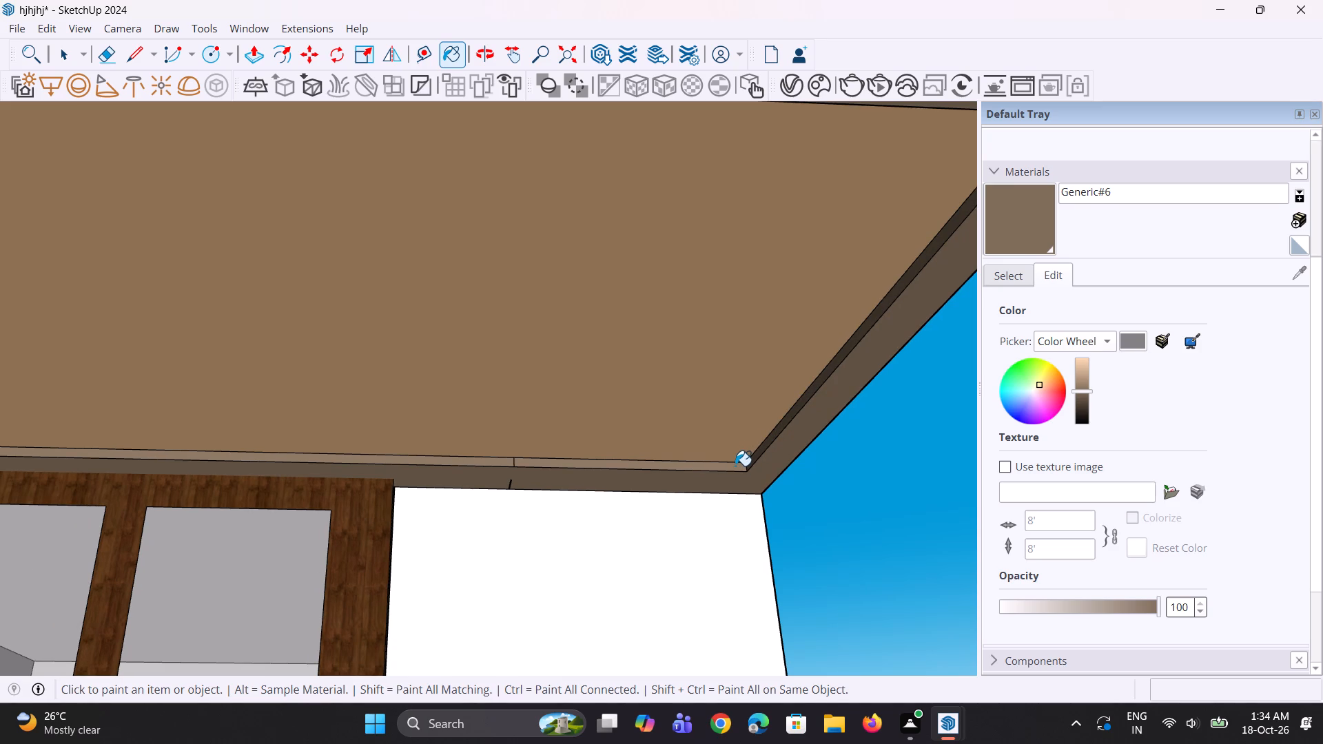
pyautogui.doubleClick(735, 466)
pyautogui.scroll(-10, 735, 466)
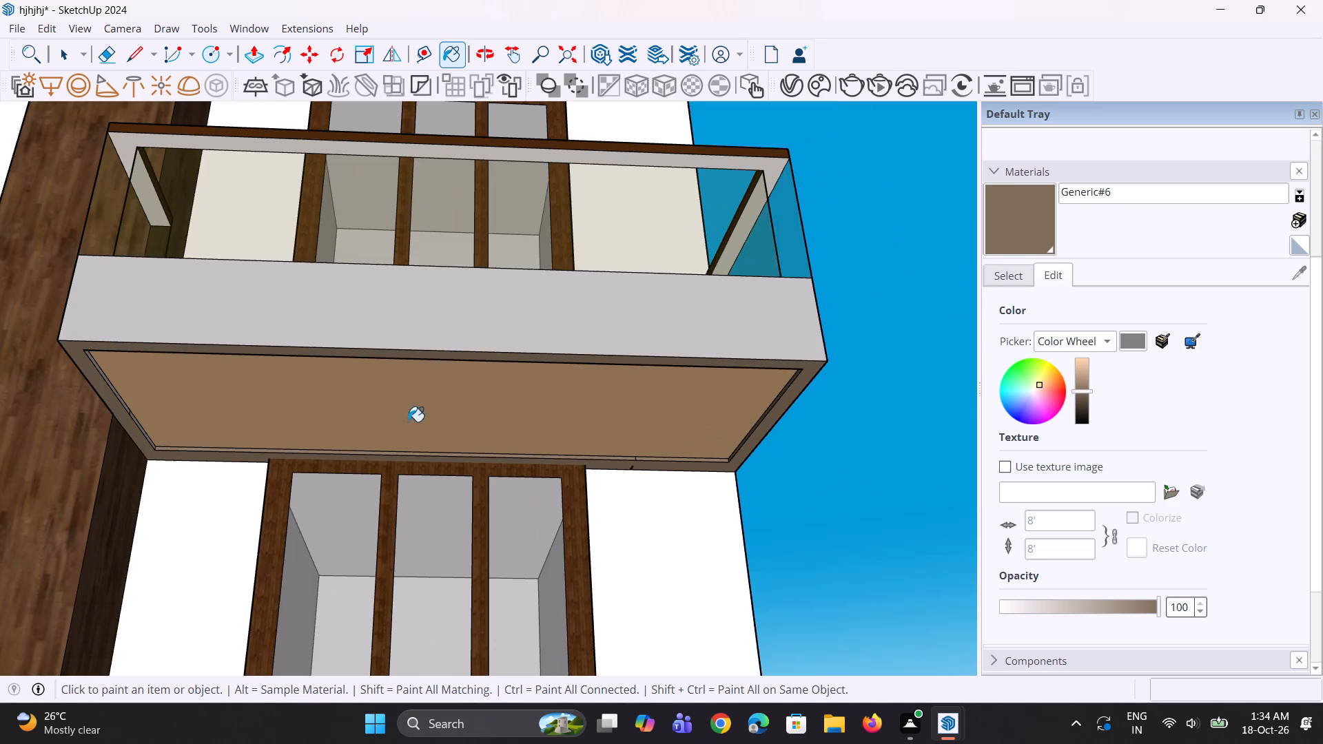
pyautogui.moveTo(393, 427); pyautogui.dragTo(335, 432, button='middle')
pyautogui.scroll(9, 185, 450)
pyautogui.click(119, 440)
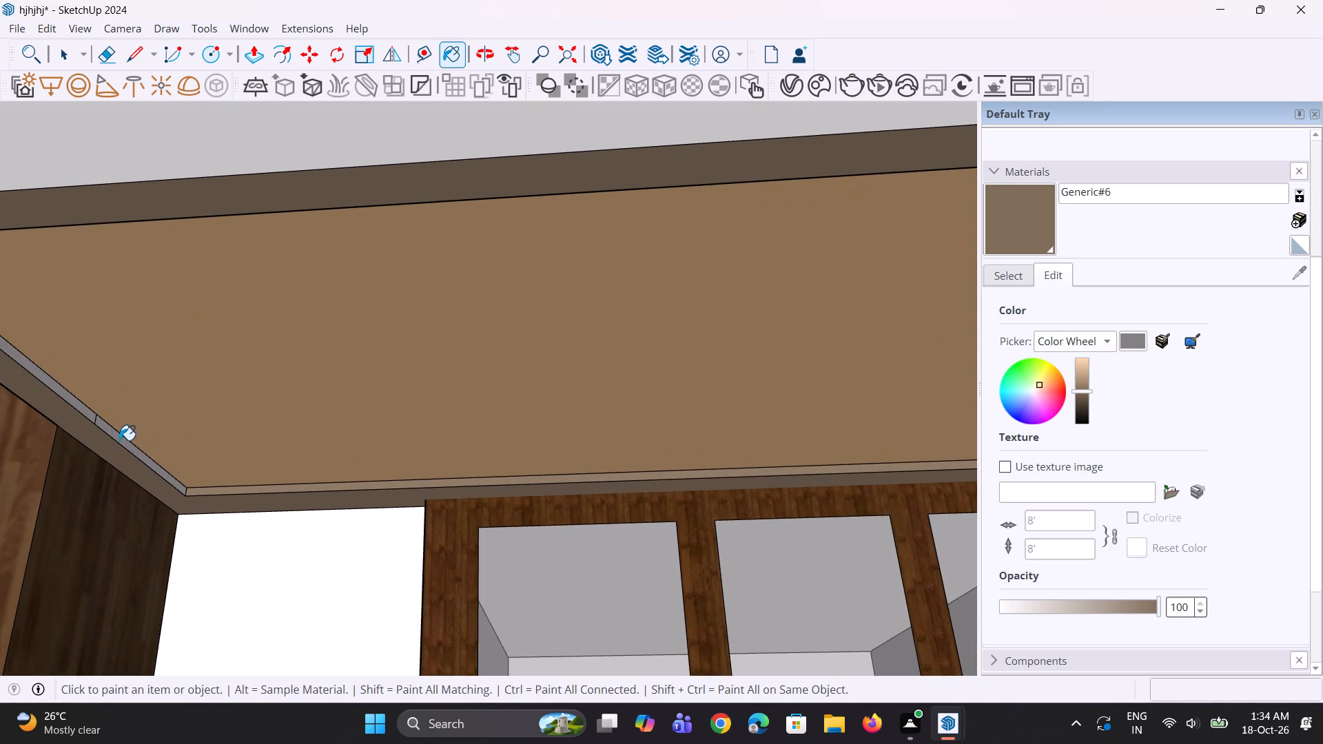
pyautogui.click(88, 413)
pyautogui.scroll(-10, 203, 440)
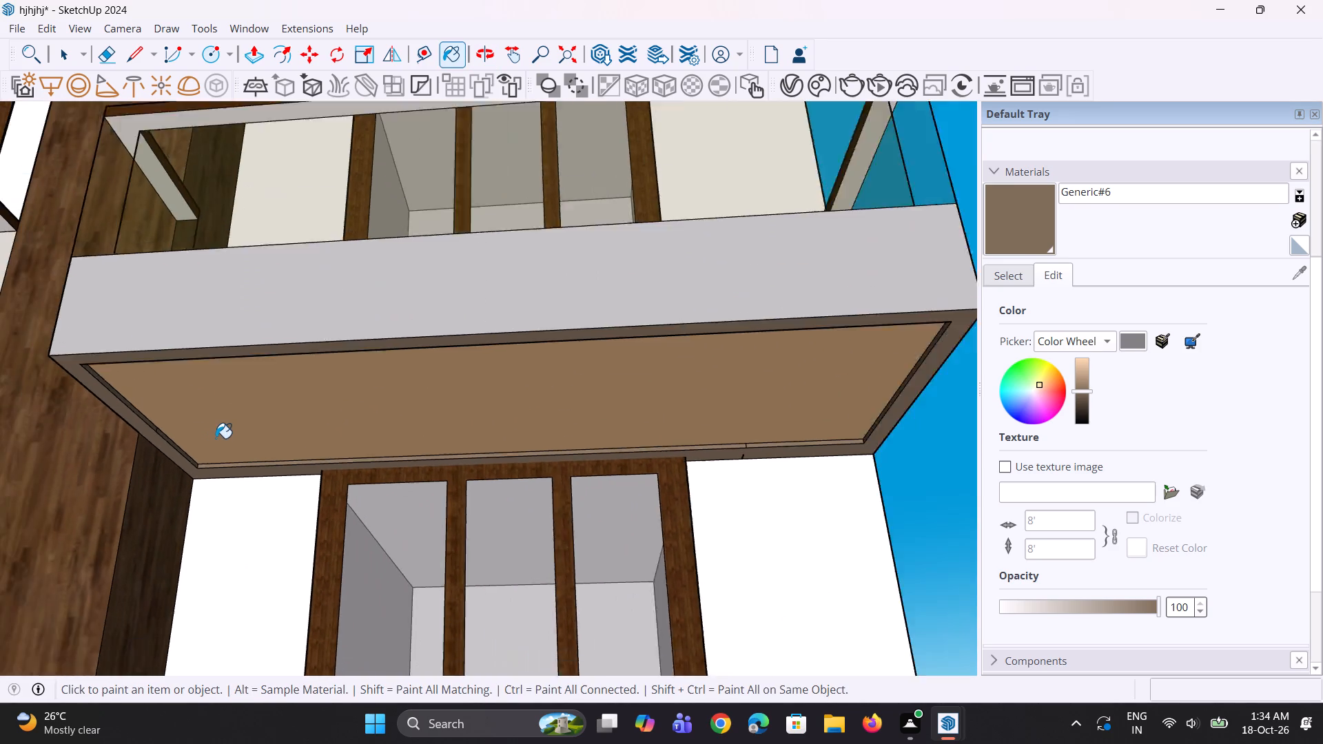
pyautogui.scroll(9, 220, 448)
pyautogui.tripleClick(241, 464)
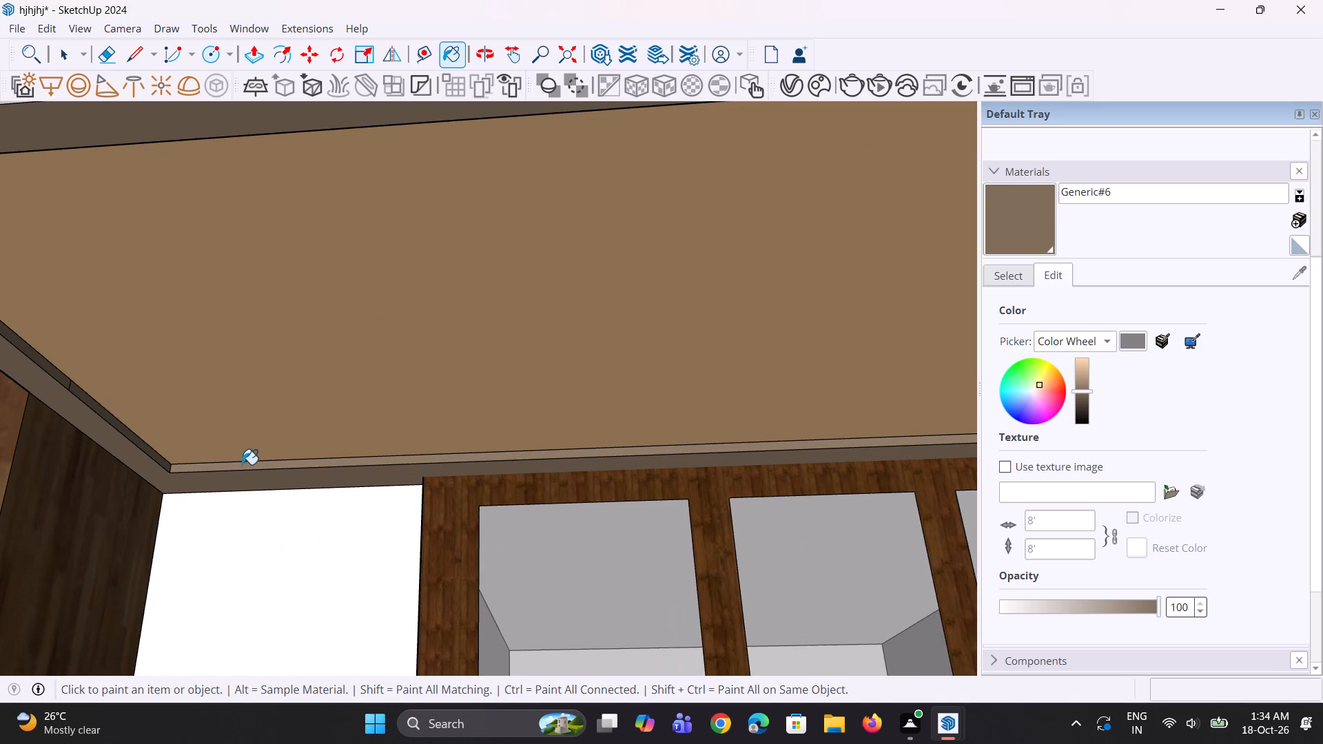
pyautogui.scroll(7, 245, 468)
pyautogui.doubleClick(247, 463)
# Paint the underside rim of the right-bay balcony one floor higher with the brown material.
pyautogui.scroll(-5, 247, 463)
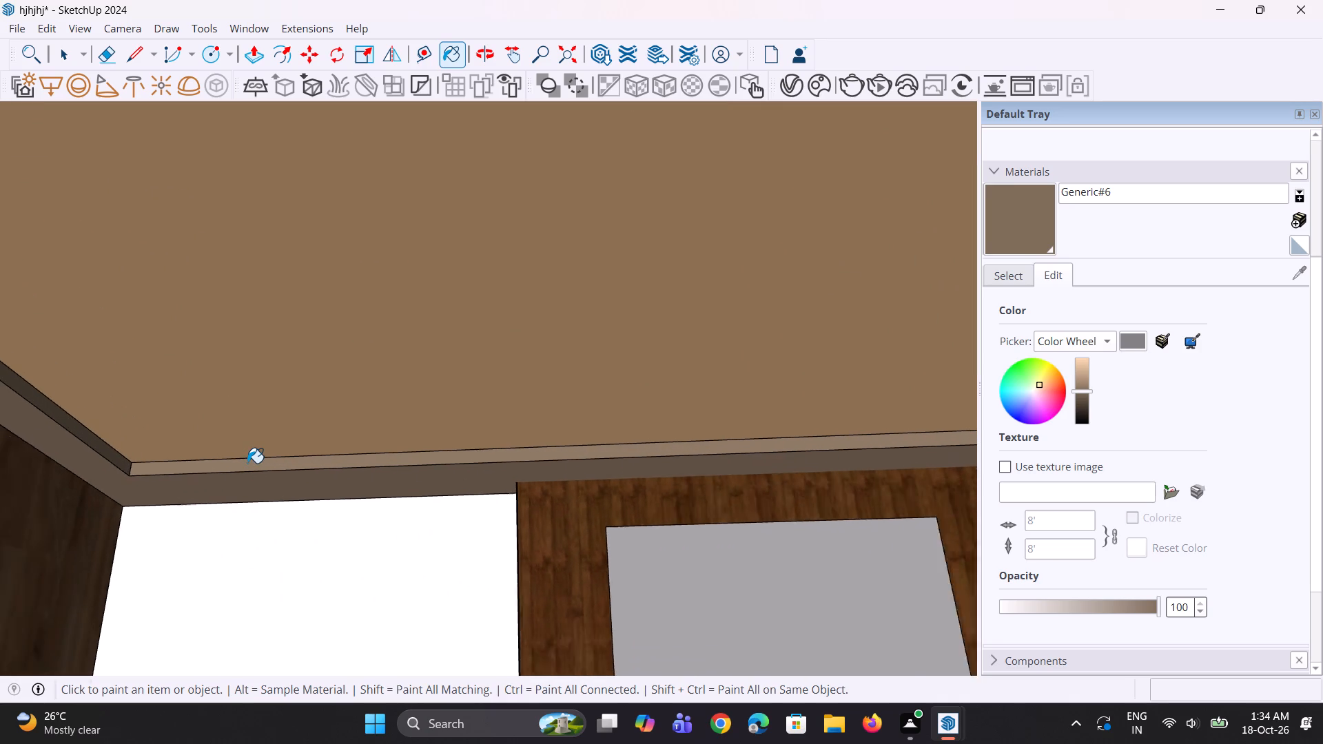
pyautogui.scroll(-10, 254, 459)
pyautogui.scroll(-11, 199, 413)
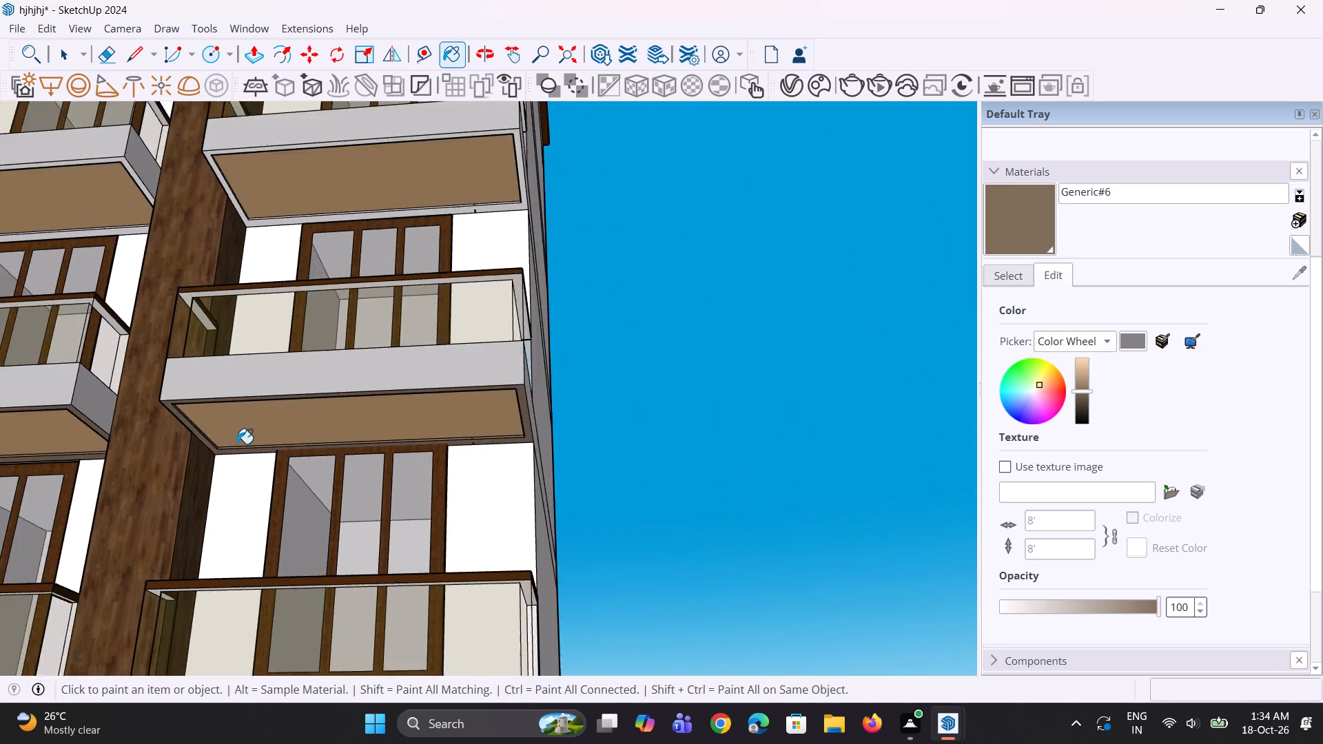
pyautogui.scroll(-3, 237, 444)
pyautogui.scroll(3, 358, 302)
pyautogui.scroll(15, 405, 262)
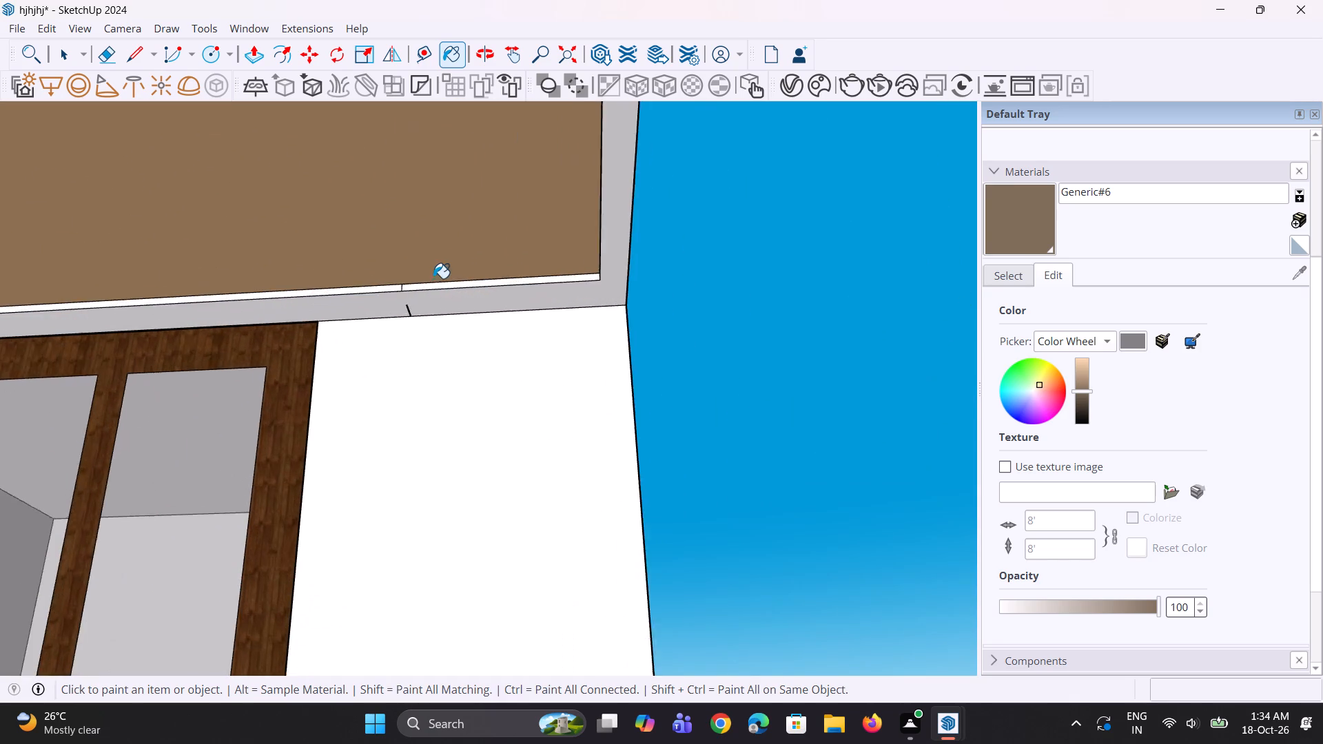
pyautogui.scroll(3, 433, 278)
pyautogui.click(433, 304)
# Erase the stray short lines splitting the rear and pillar-side recess edges under this balcony.
pyautogui.scroll(4, 369, 295)
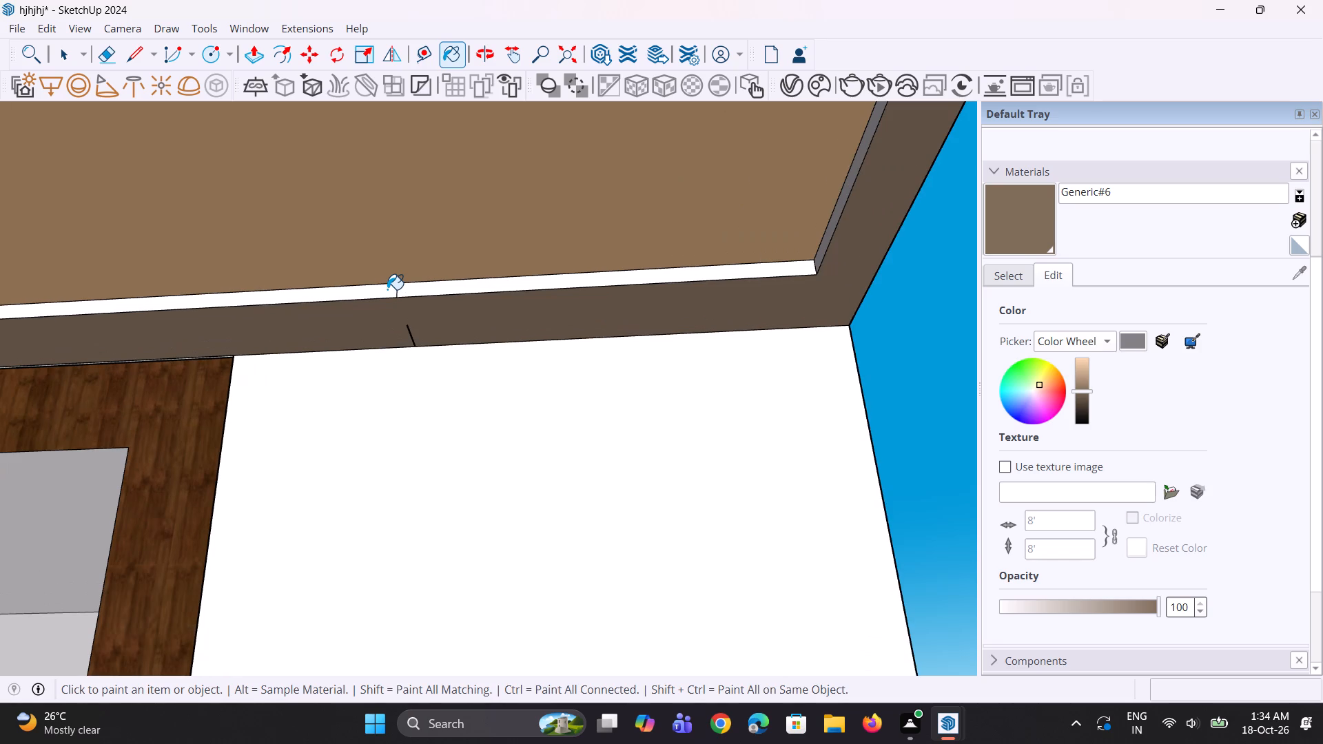
pyautogui.press('e')
pyautogui.click(397, 291)
pyautogui.scroll(-2, 463, 318)
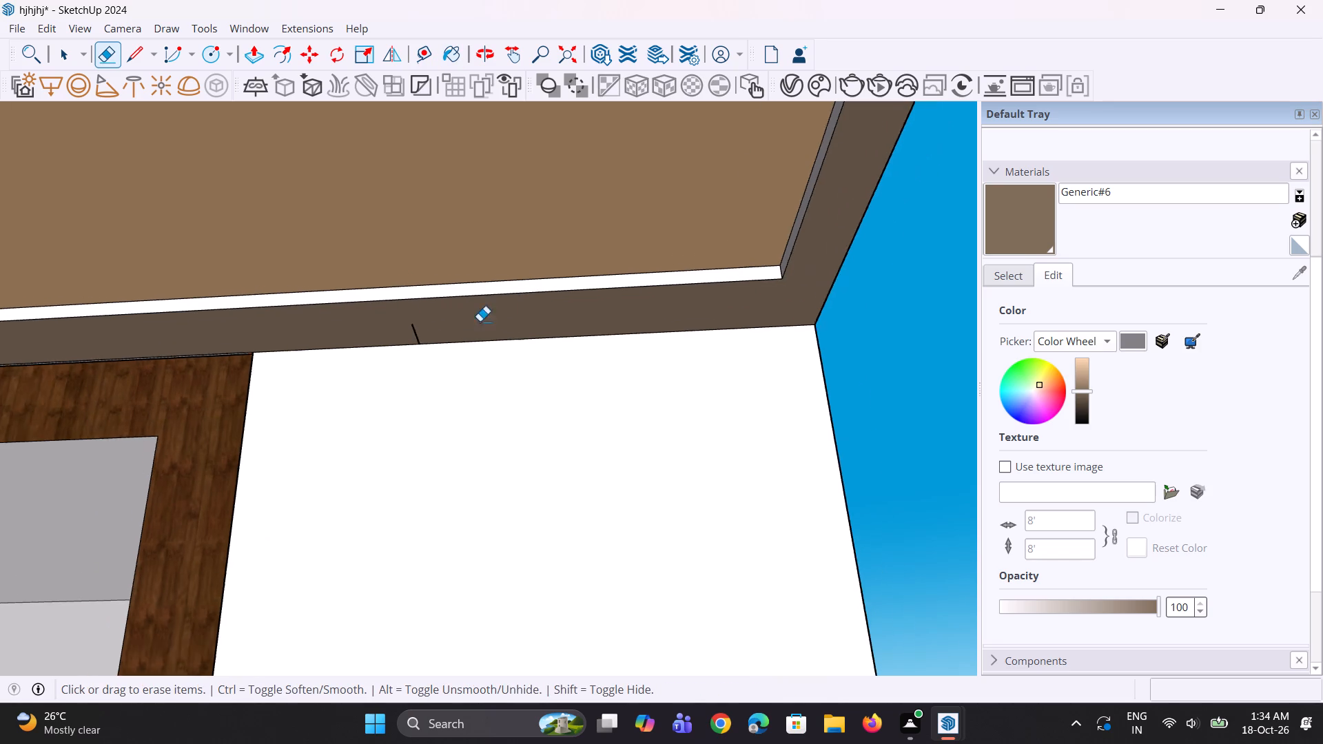
pyautogui.scroll(-8, 480, 321)
pyautogui.scroll(-9, 540, 326)
pyautogui.scroll(4, 246, 316)
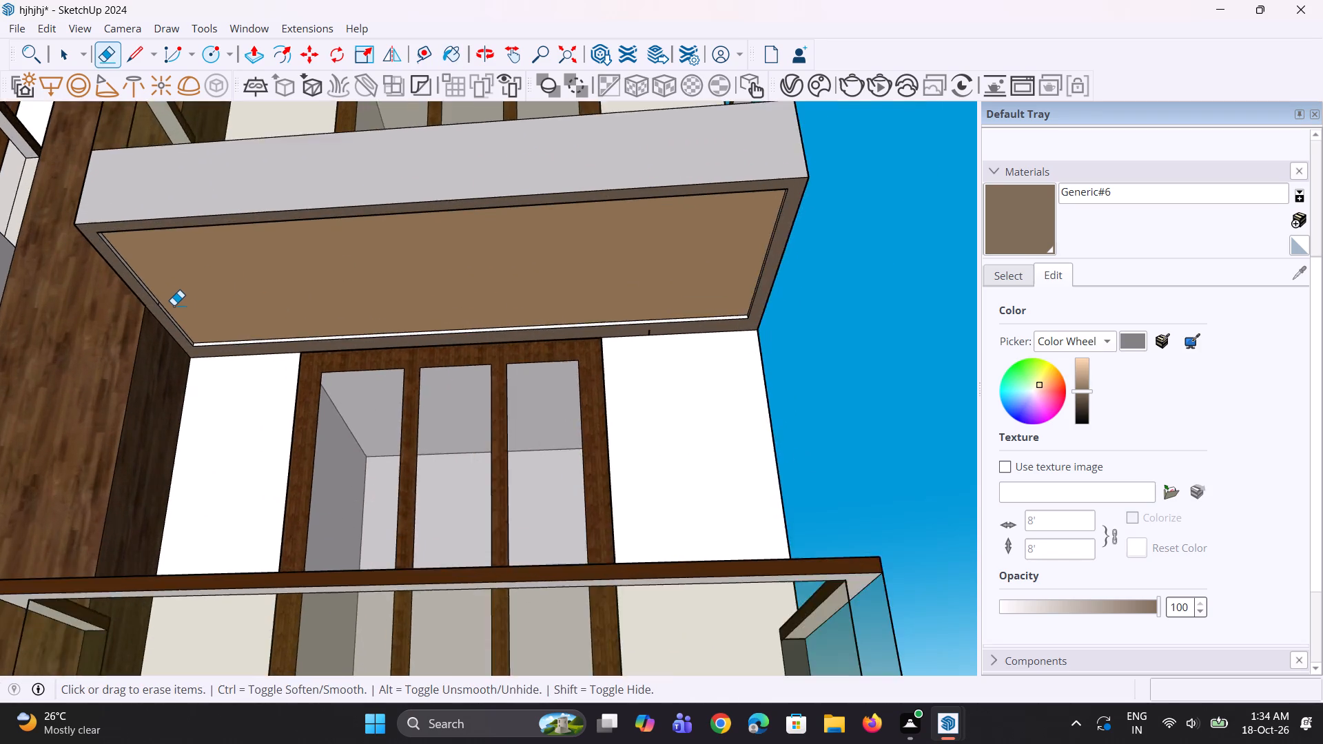
pyautogui.scroll(11, 174, 305)
pyautogui.click(144, 307)
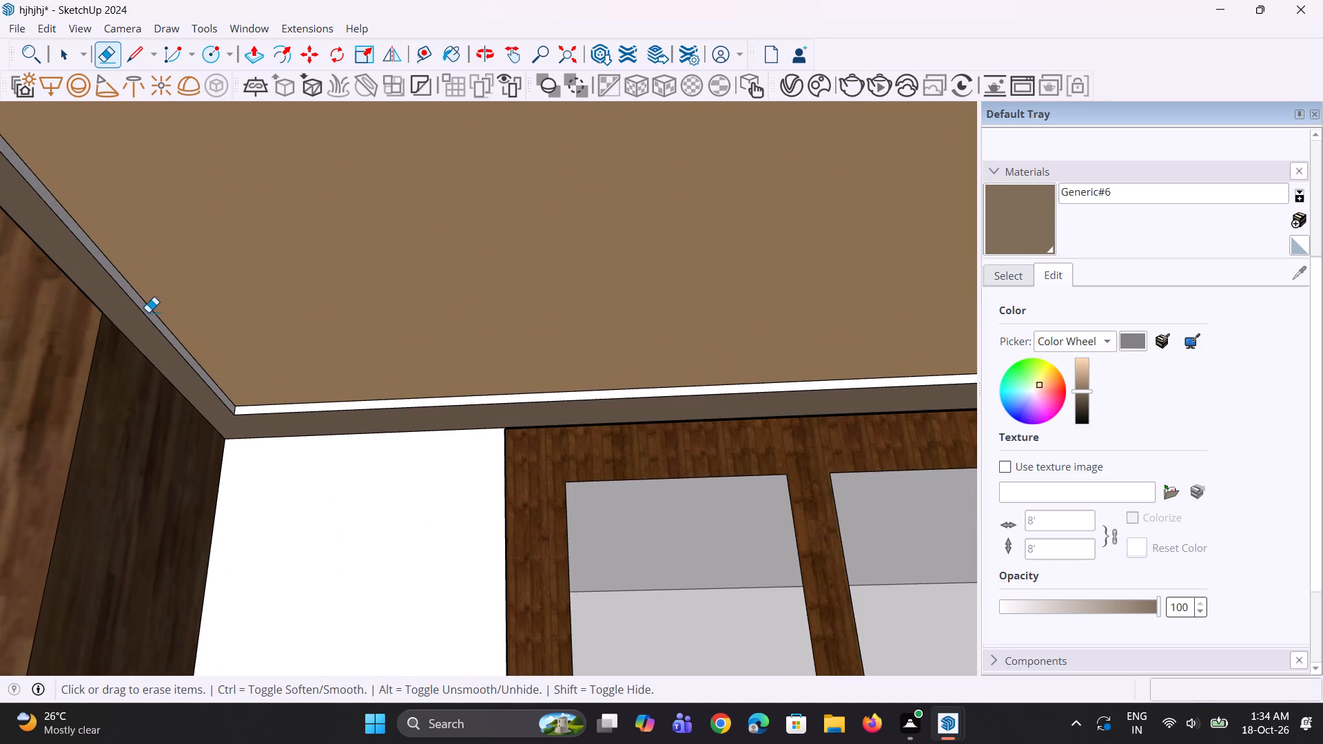
pyautogui.scroll(-9, 176, 316)
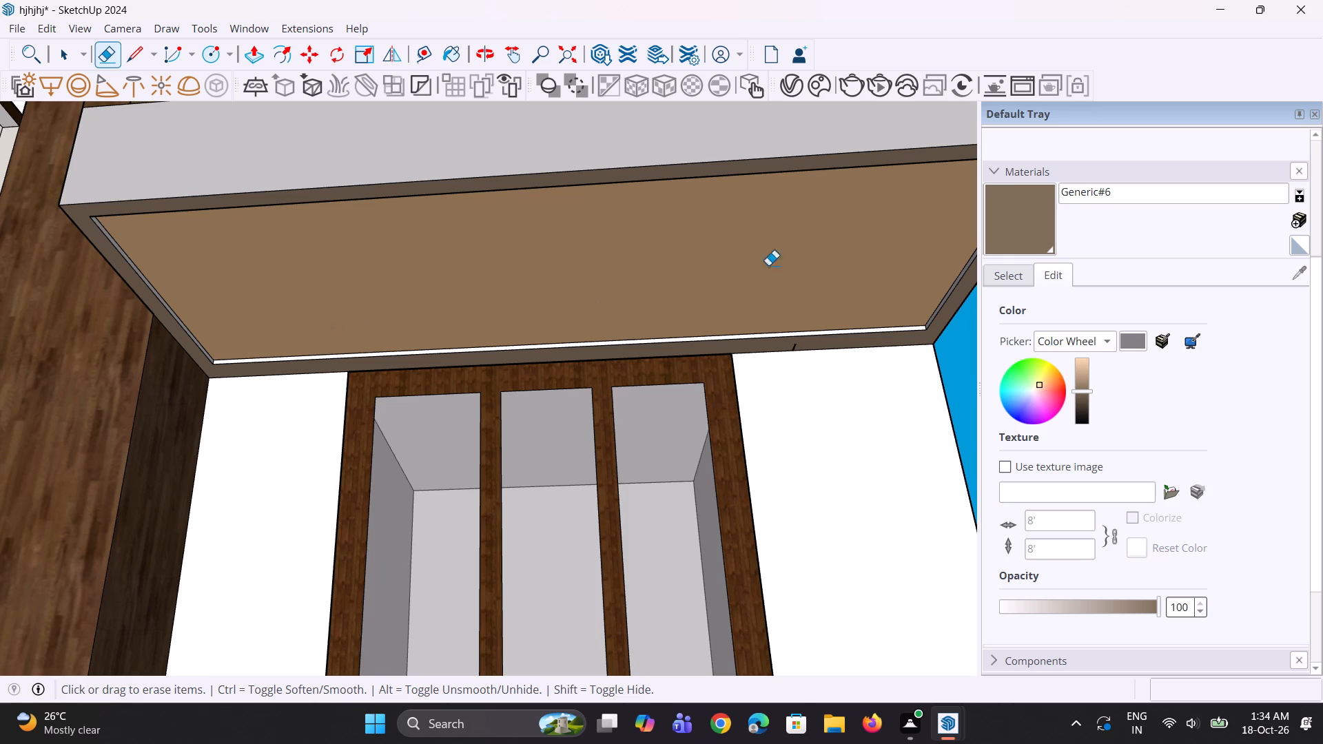
# Paint the outer, rear and pillar-side recess edges under this middle-floor right-bay balcony with the brown material.
pyautogui.click(994, 245)
pyautogui.scroll(-2, 634, 369)
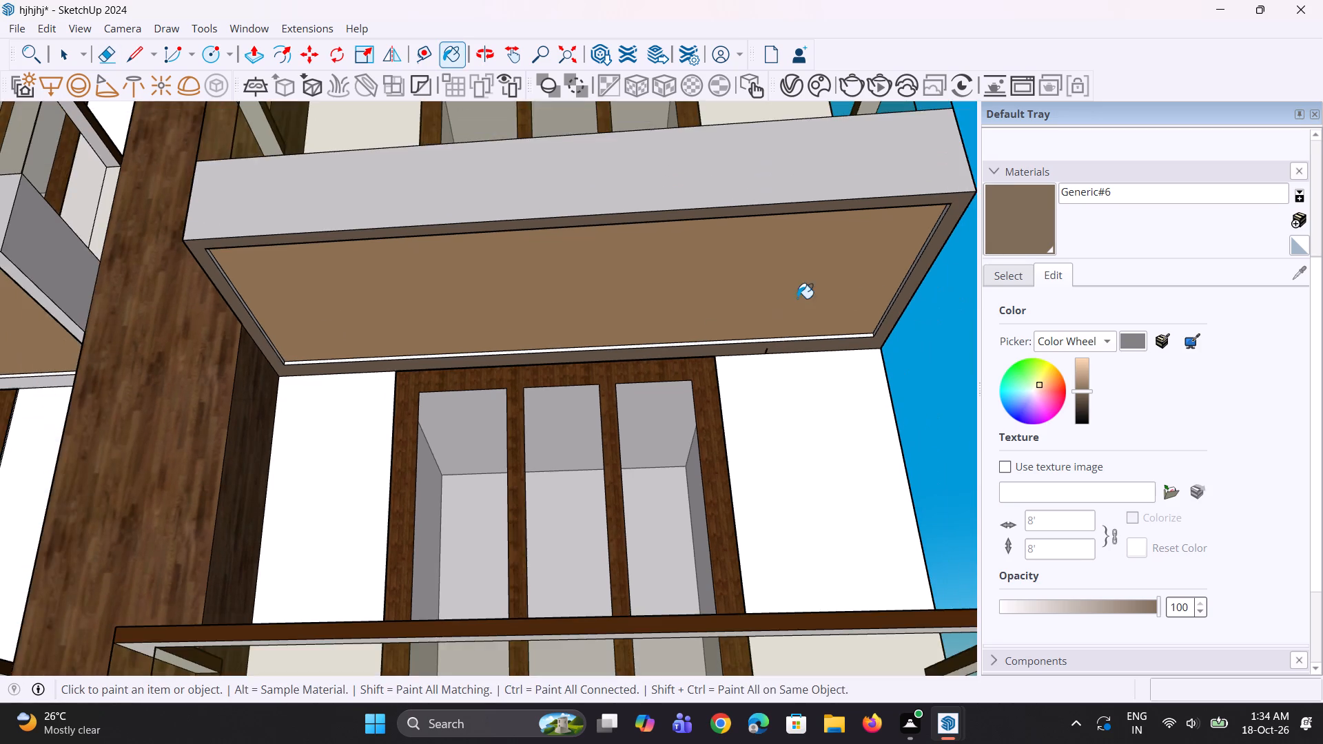
pyautogui.scroll(2, 813, 289)
pyautogui.scroll(5, 889, 273)
pyautogui.click(918, 308)
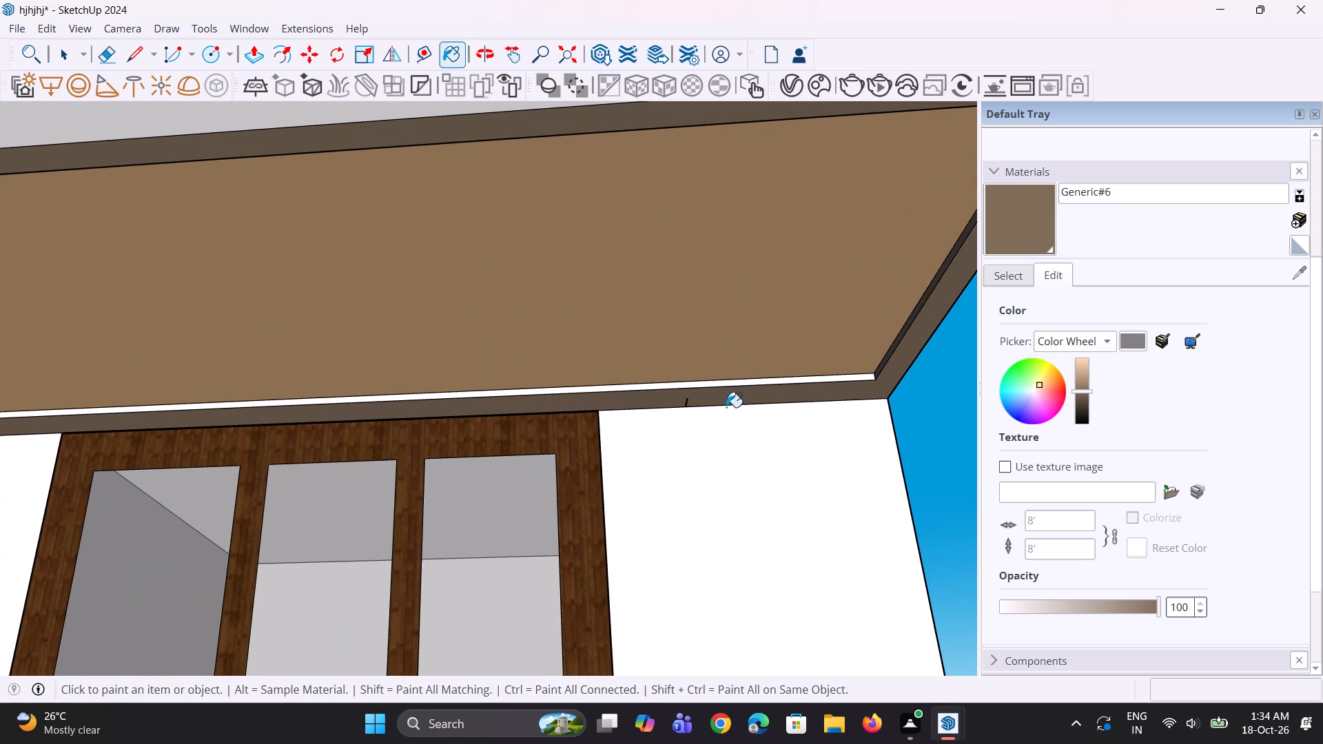
pyautogui.scroll(-4, 718, 409)
pyautogui.scroll(5, 731, 391)
pyautogui.click(739, 392)
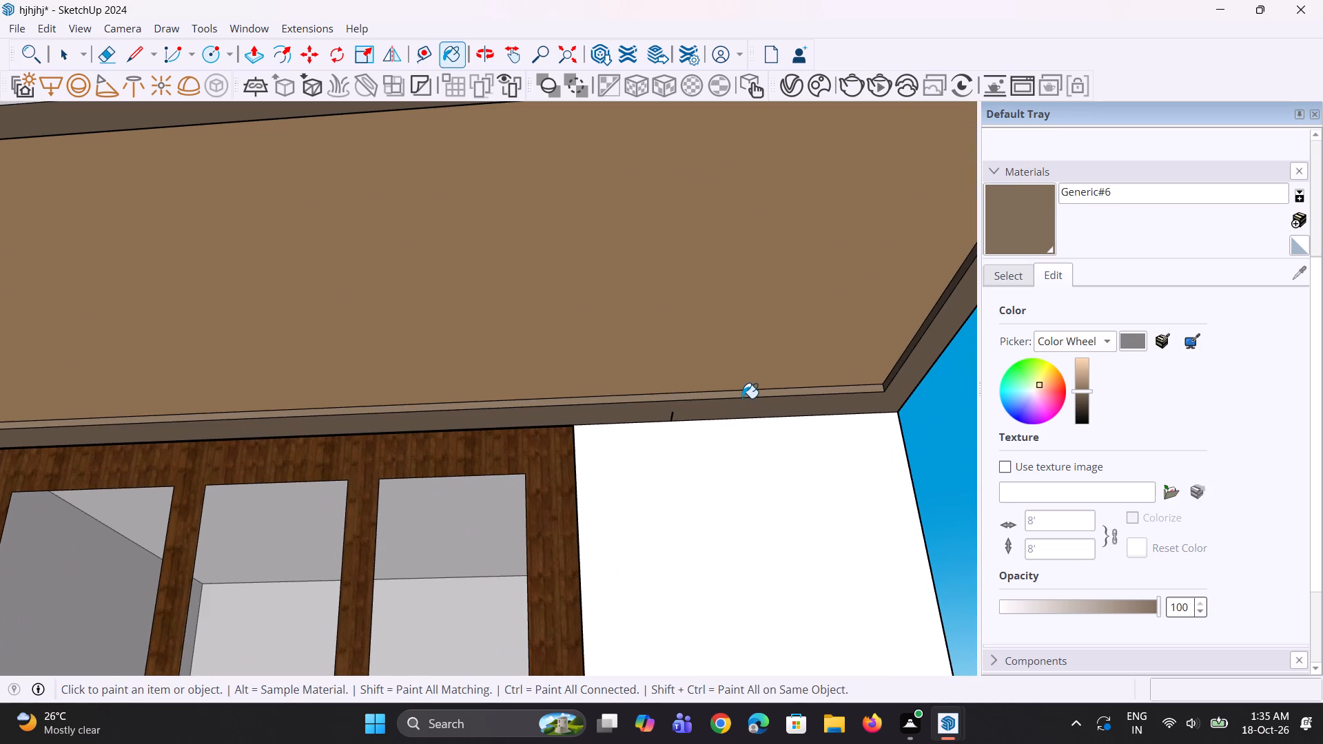
pyautogui.scroll(-10, 742, 398)
pyautogui.scroll(5, 371, 393)
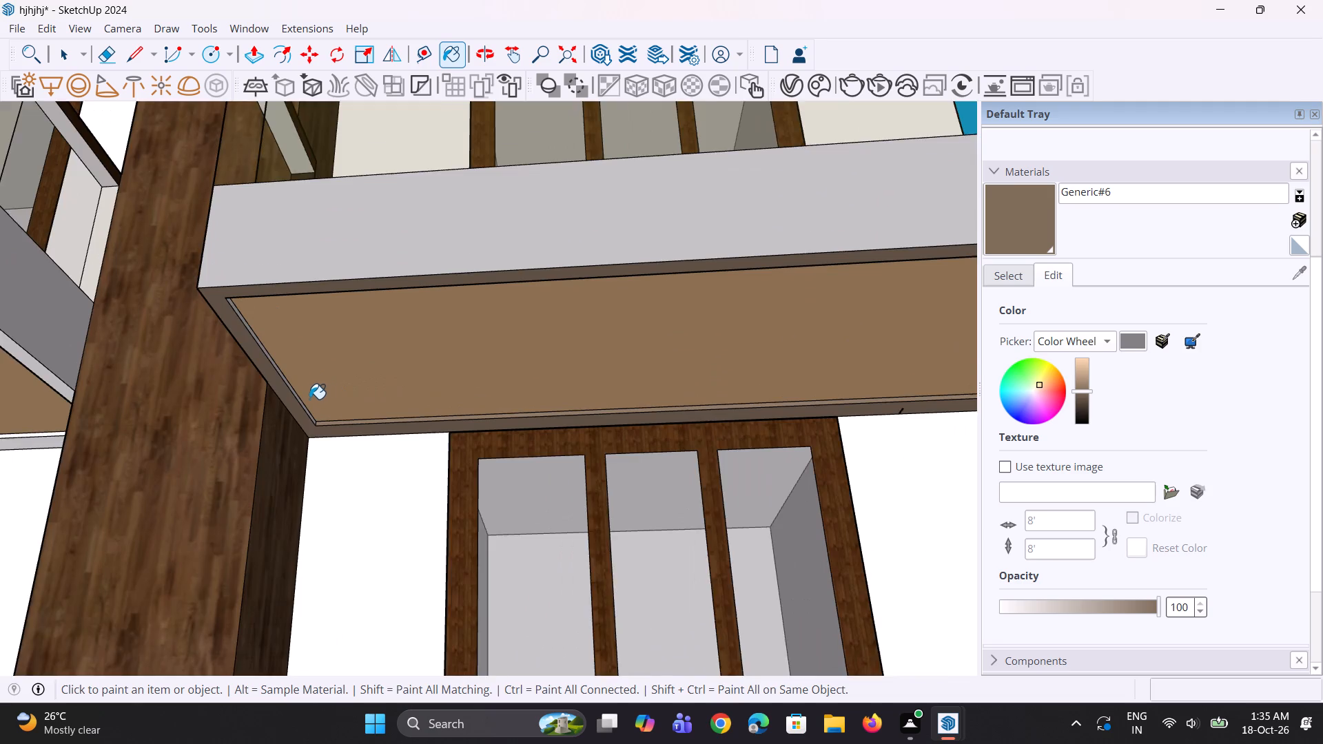
pyautogui.scroll(5, 309, 399)
pyautogui.click(296, 401)
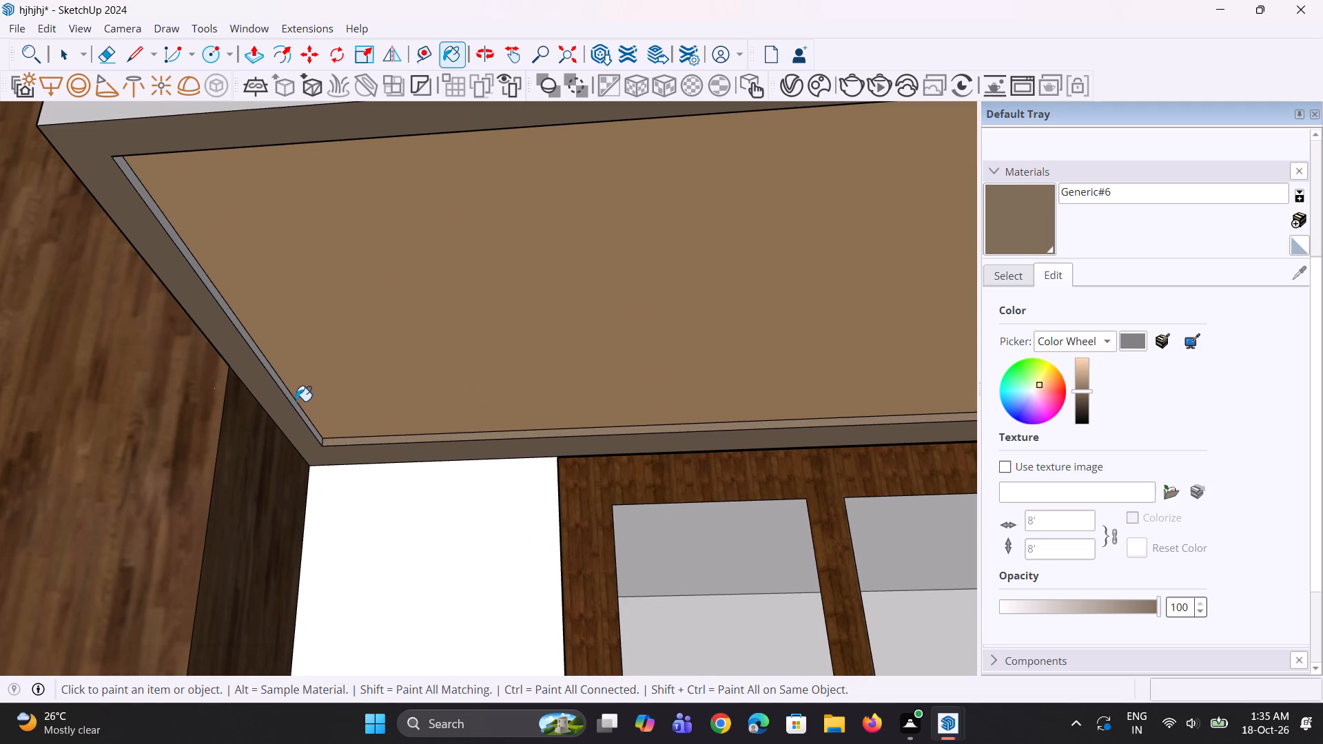
pyautogui.click(295, 404)
pyautogui.scroll(-11, 340, 426)
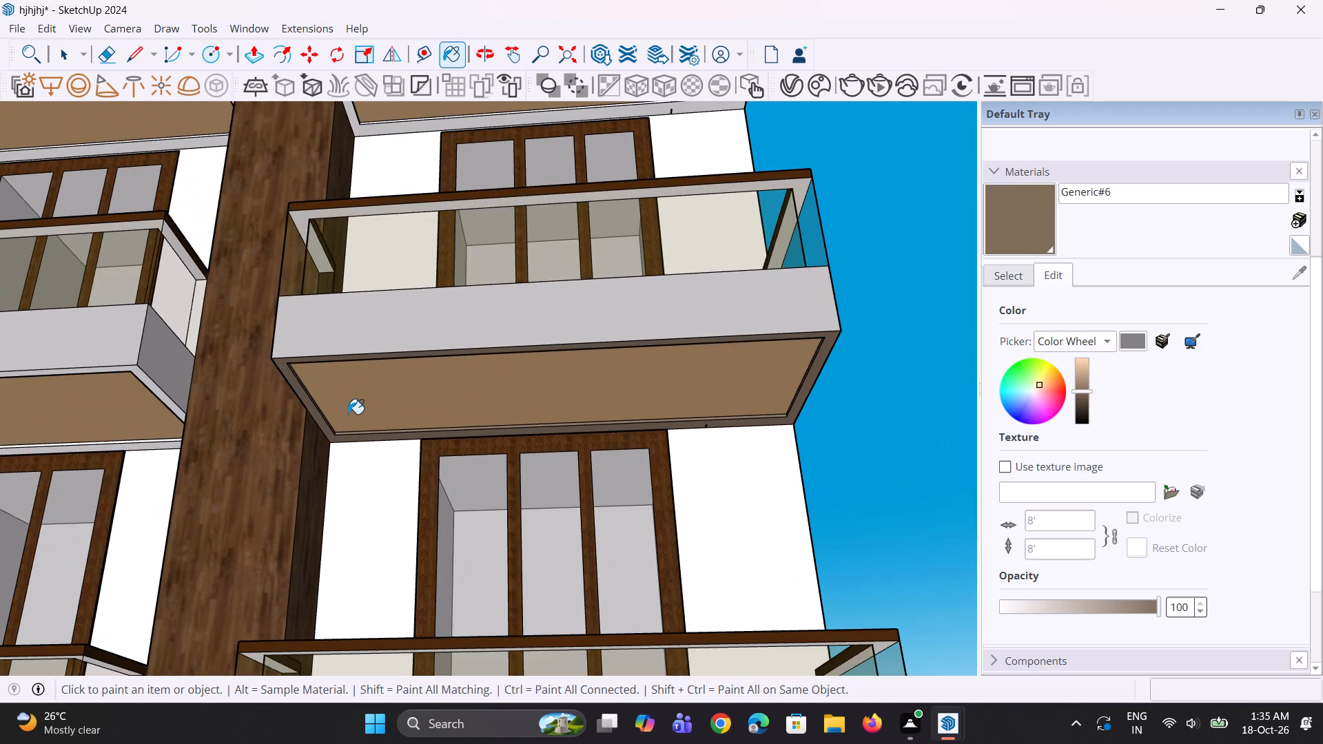
pyautogui.scroll(-10, 348, 414)
pyautogui.scroll(2, 492, 238)
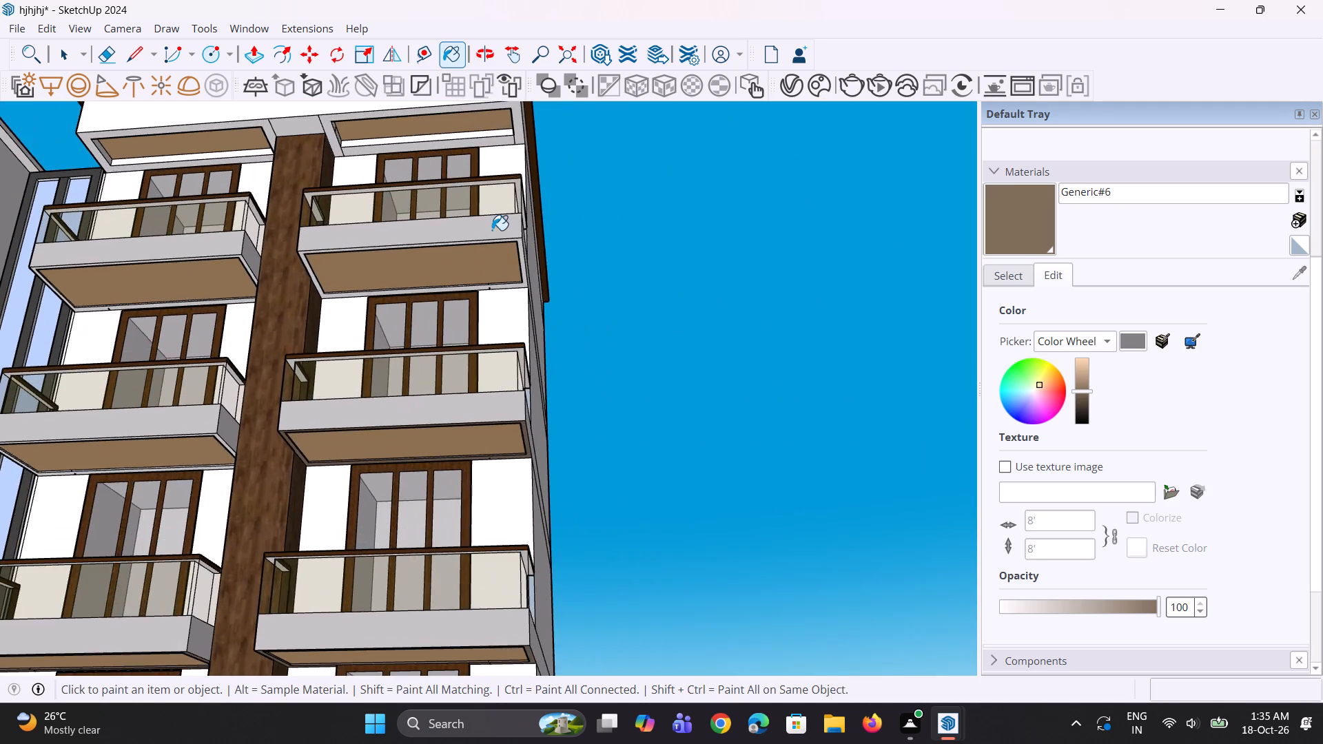
# Erase the stray short lines splitting the rear and pillar-side recess edges under the topmost right-bay balcony.
pyautogui.scroll(18, 492, 230)
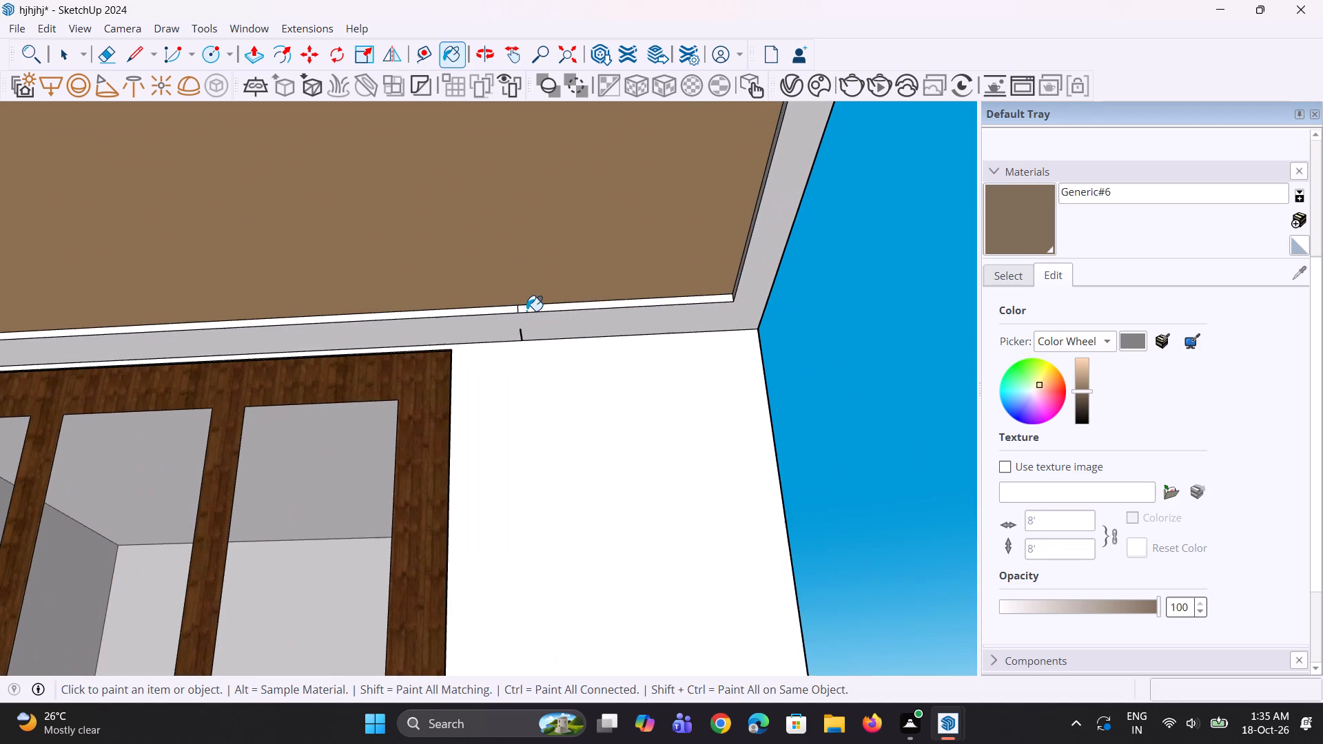
pyautogui.press('e')
pyautogui.scroll(4, 526, 311)
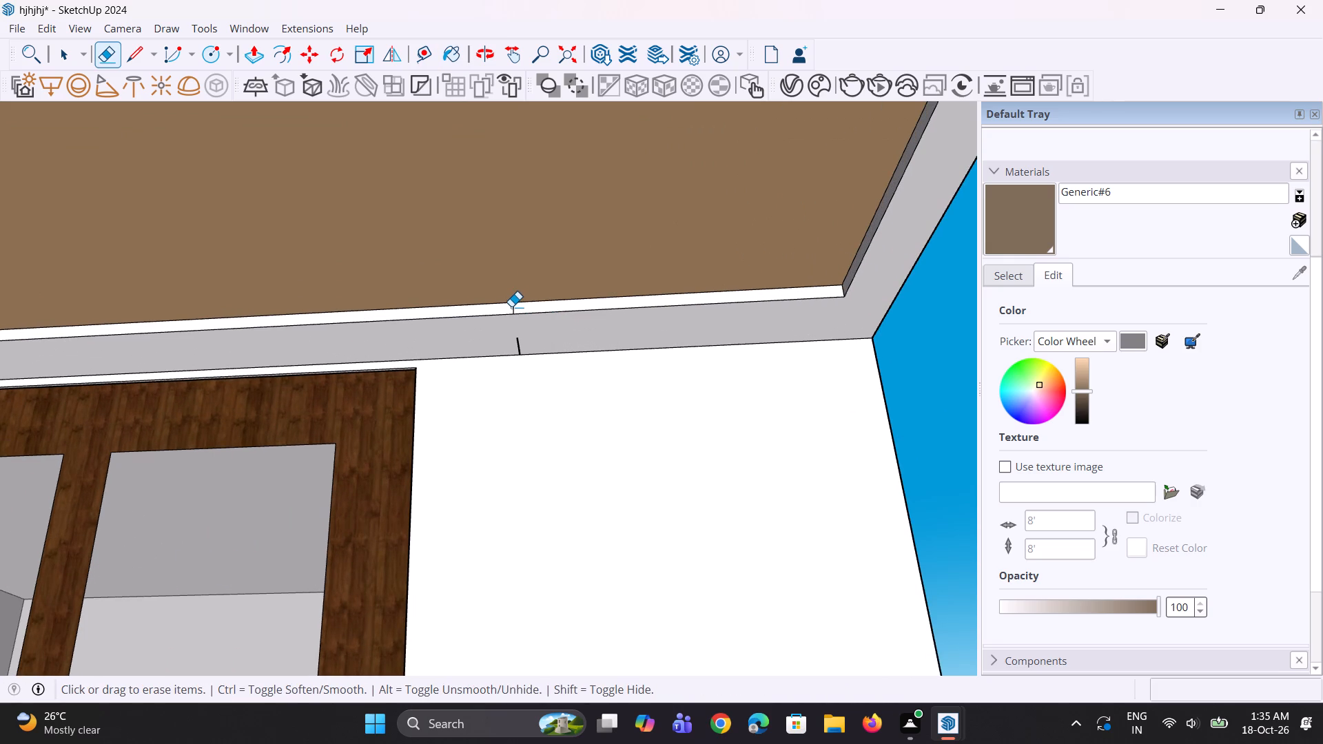
pyautogui.click(511, 307)
pyautogui.scroll(-13, 524, 318)
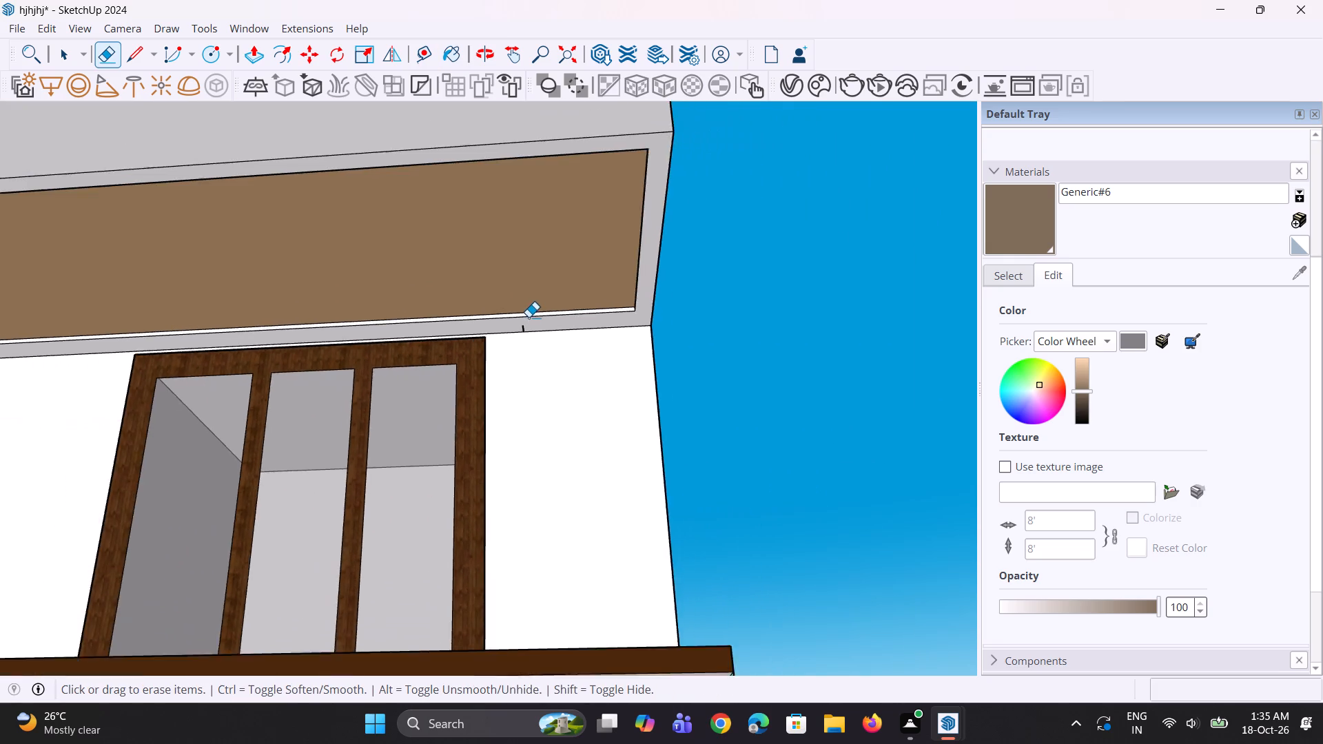
pyautogui.scroll(-1, 529, 317)
pyautogui.scroll(3, 121, 327)
pyautogui.scroll(10, 65, 296)
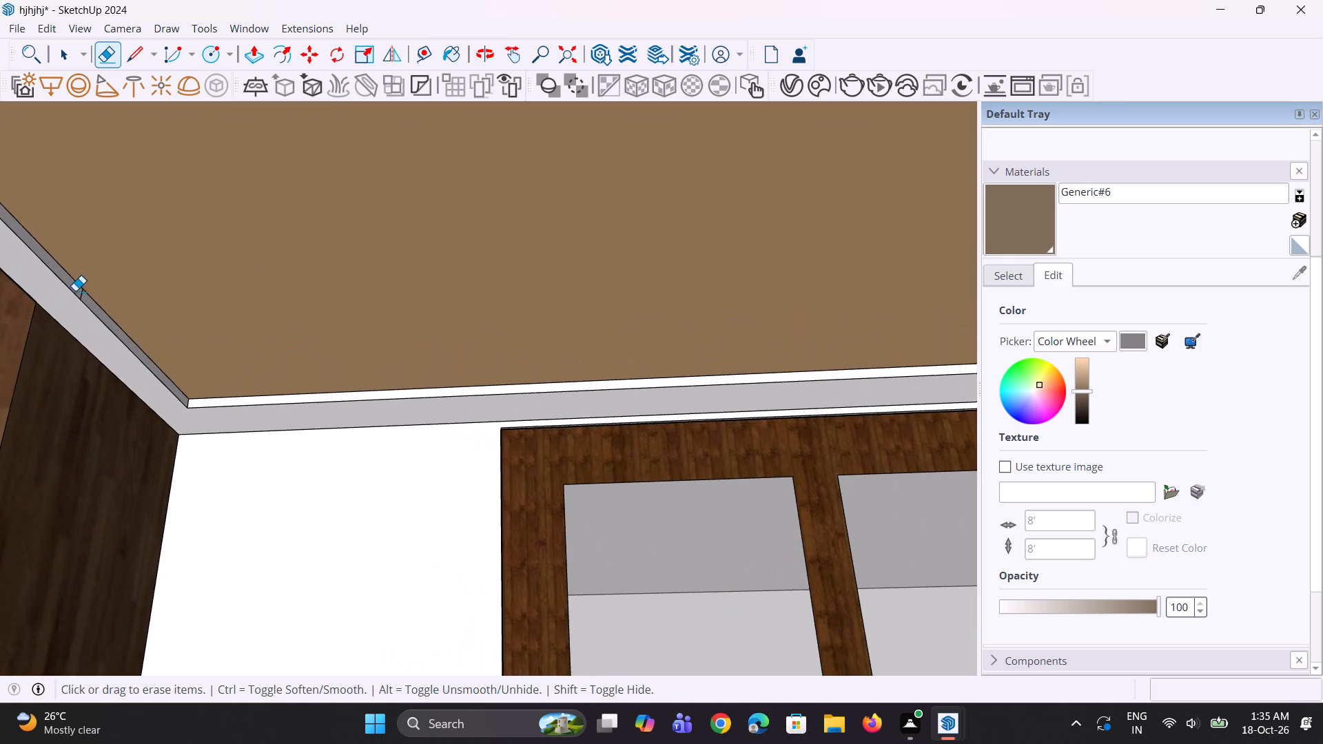
pyautogui.click(85, 296)
pyautogui.scroll(-7, 84, 310)
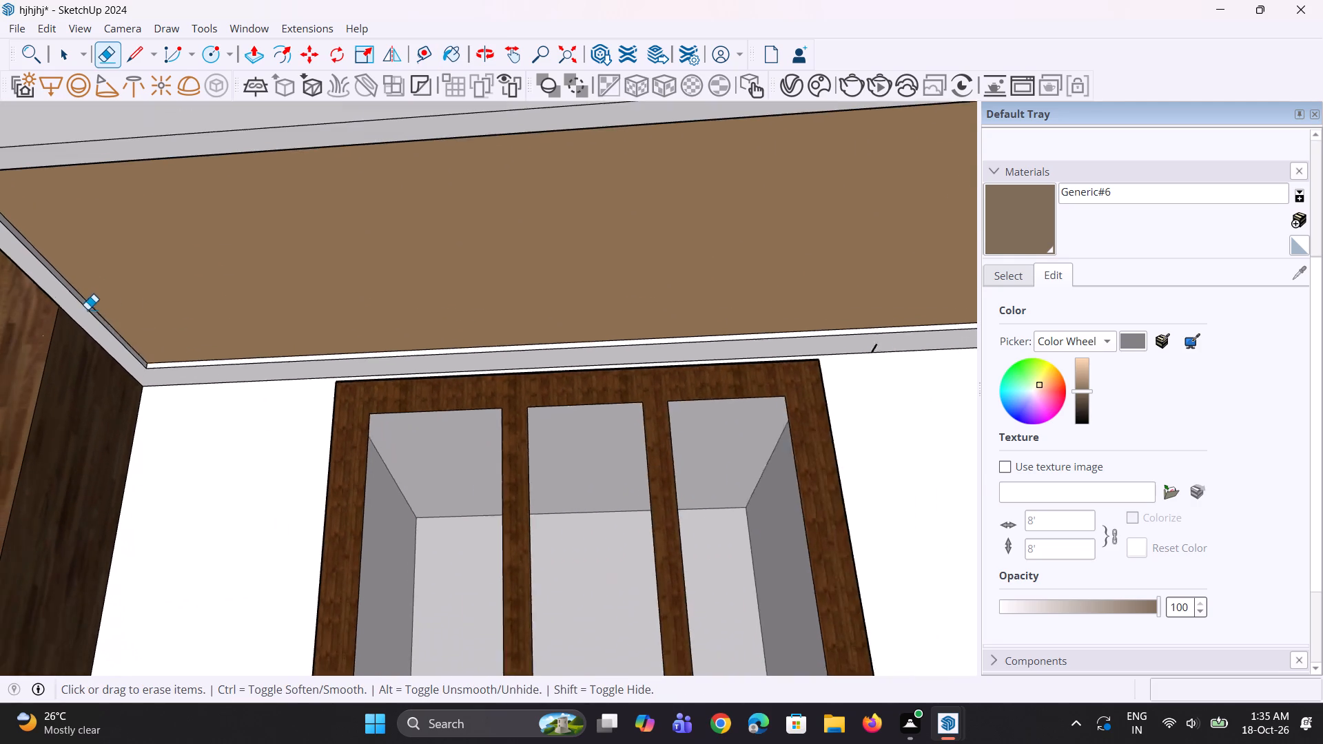
pyautogui.scroll(-2, 88, 309)
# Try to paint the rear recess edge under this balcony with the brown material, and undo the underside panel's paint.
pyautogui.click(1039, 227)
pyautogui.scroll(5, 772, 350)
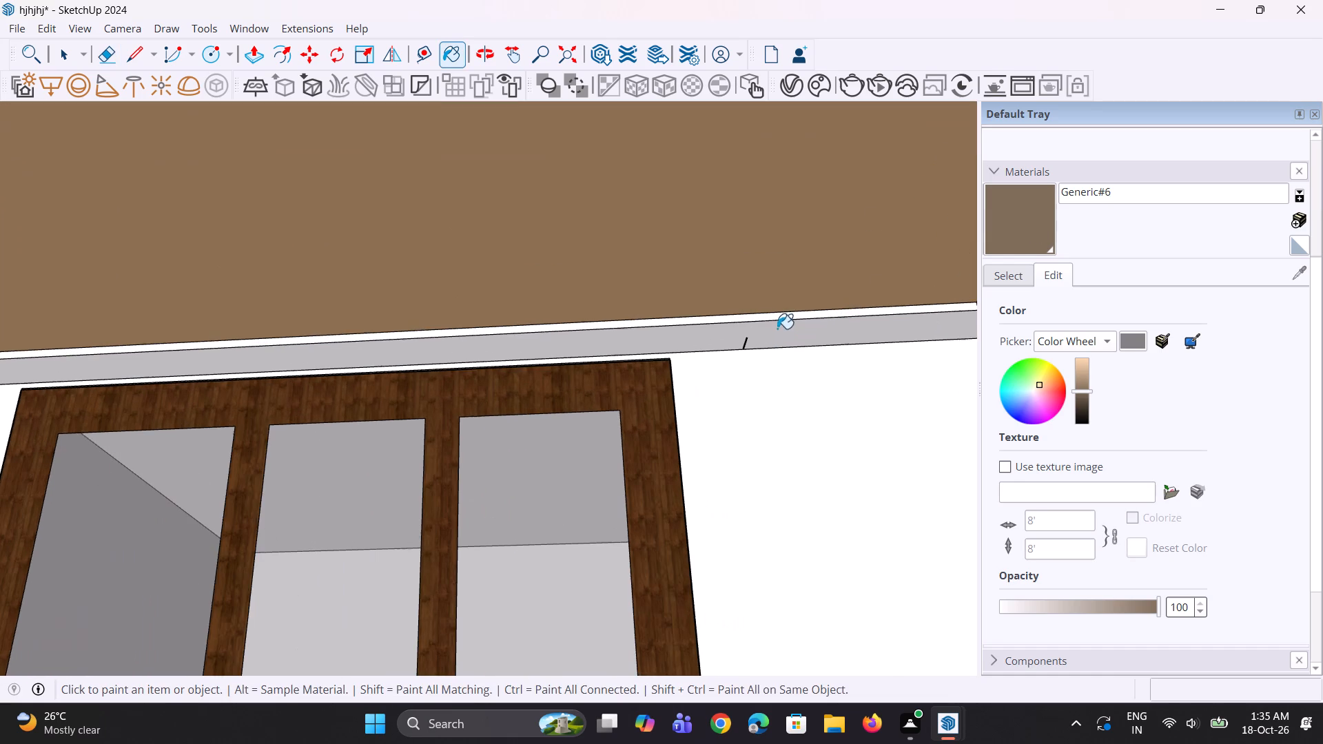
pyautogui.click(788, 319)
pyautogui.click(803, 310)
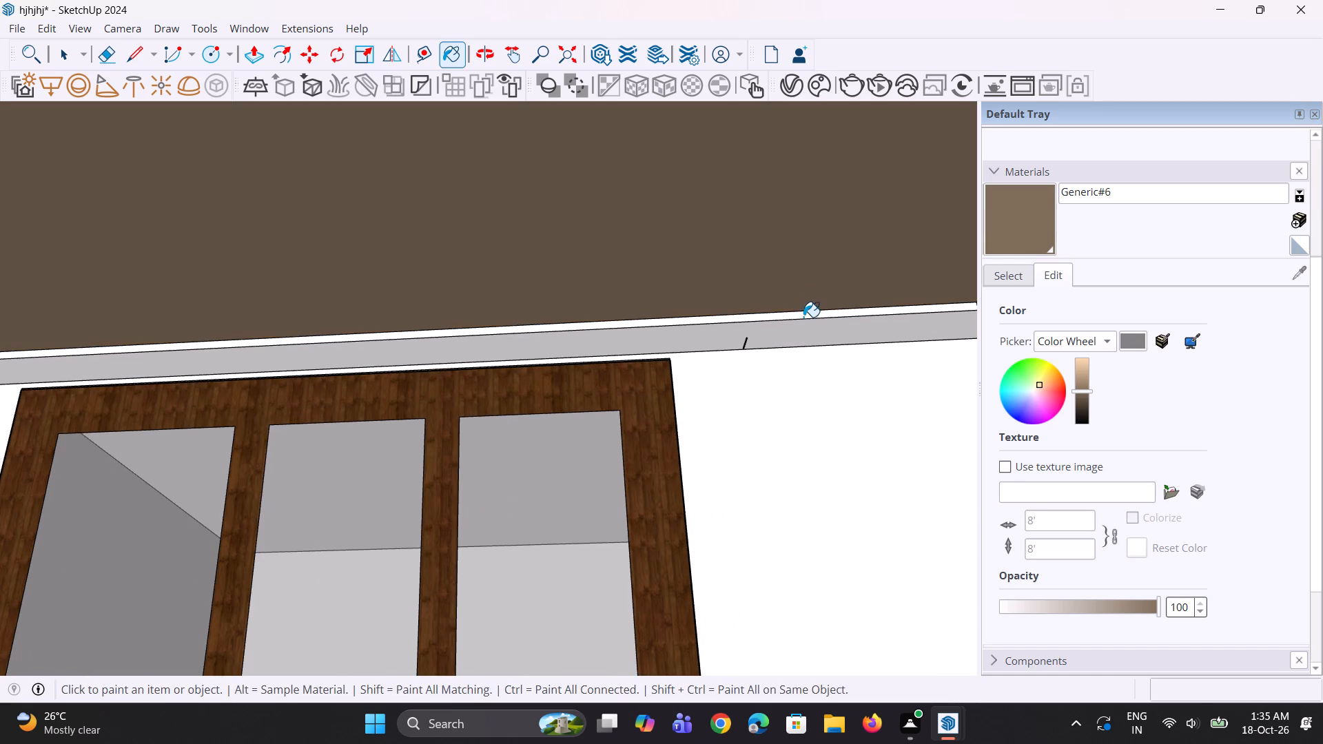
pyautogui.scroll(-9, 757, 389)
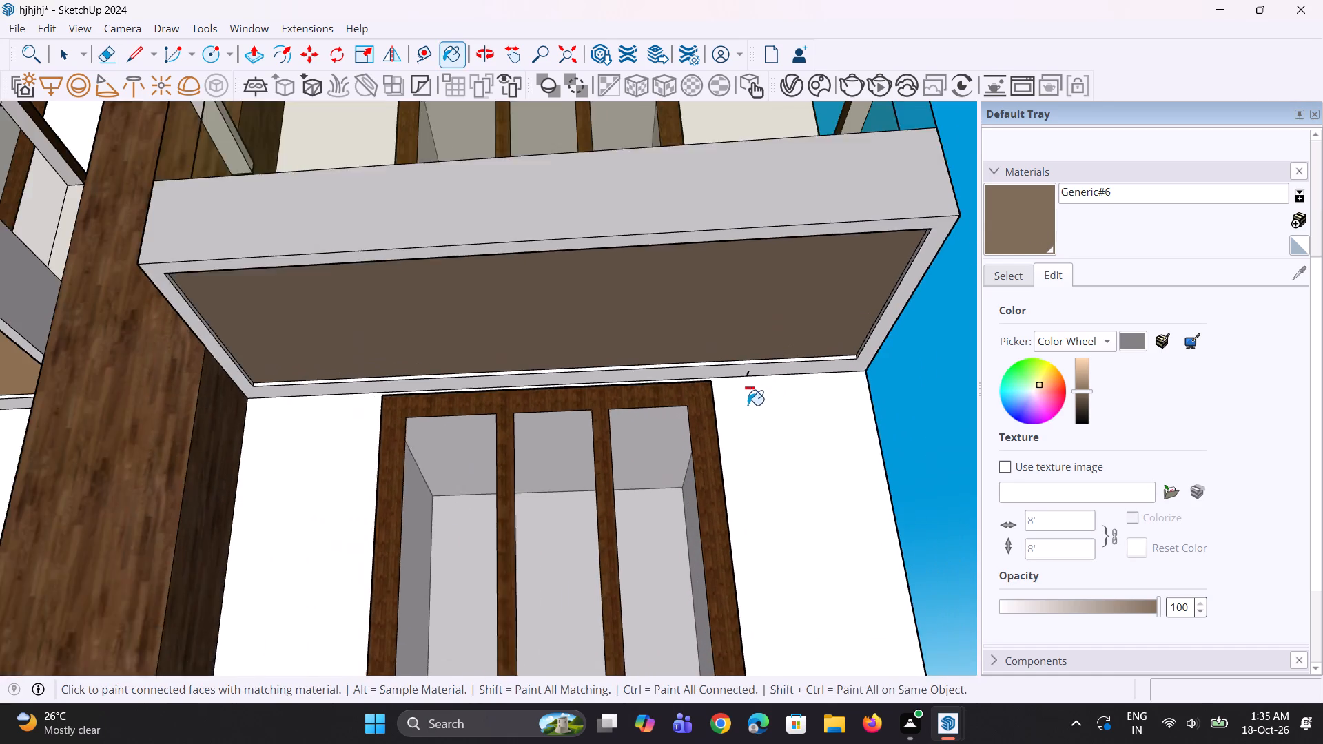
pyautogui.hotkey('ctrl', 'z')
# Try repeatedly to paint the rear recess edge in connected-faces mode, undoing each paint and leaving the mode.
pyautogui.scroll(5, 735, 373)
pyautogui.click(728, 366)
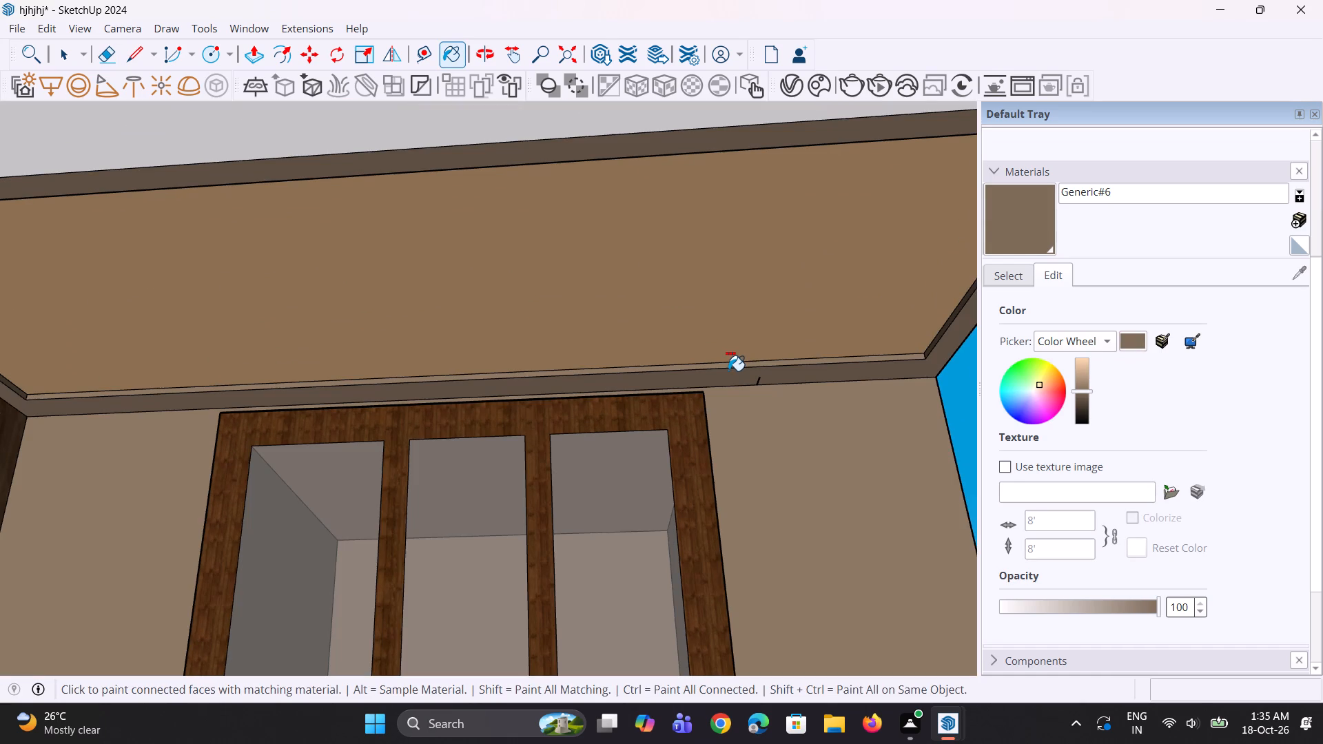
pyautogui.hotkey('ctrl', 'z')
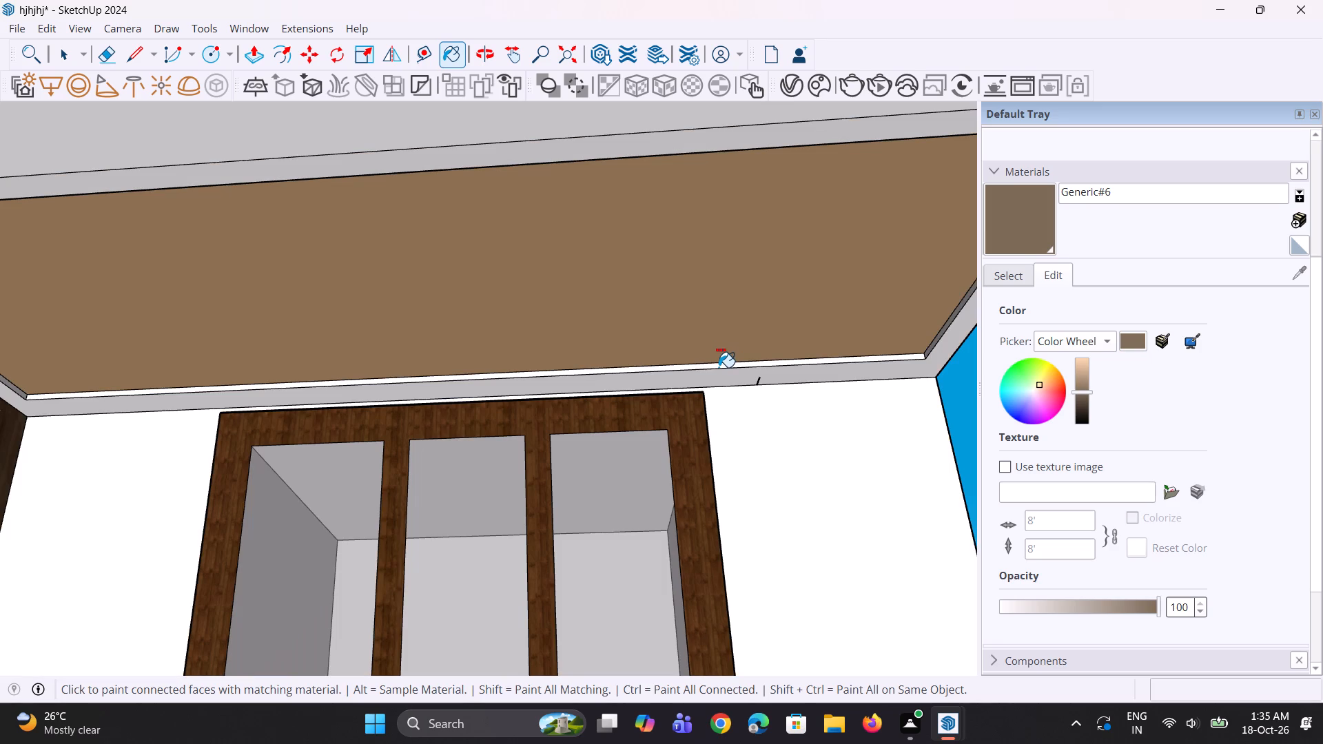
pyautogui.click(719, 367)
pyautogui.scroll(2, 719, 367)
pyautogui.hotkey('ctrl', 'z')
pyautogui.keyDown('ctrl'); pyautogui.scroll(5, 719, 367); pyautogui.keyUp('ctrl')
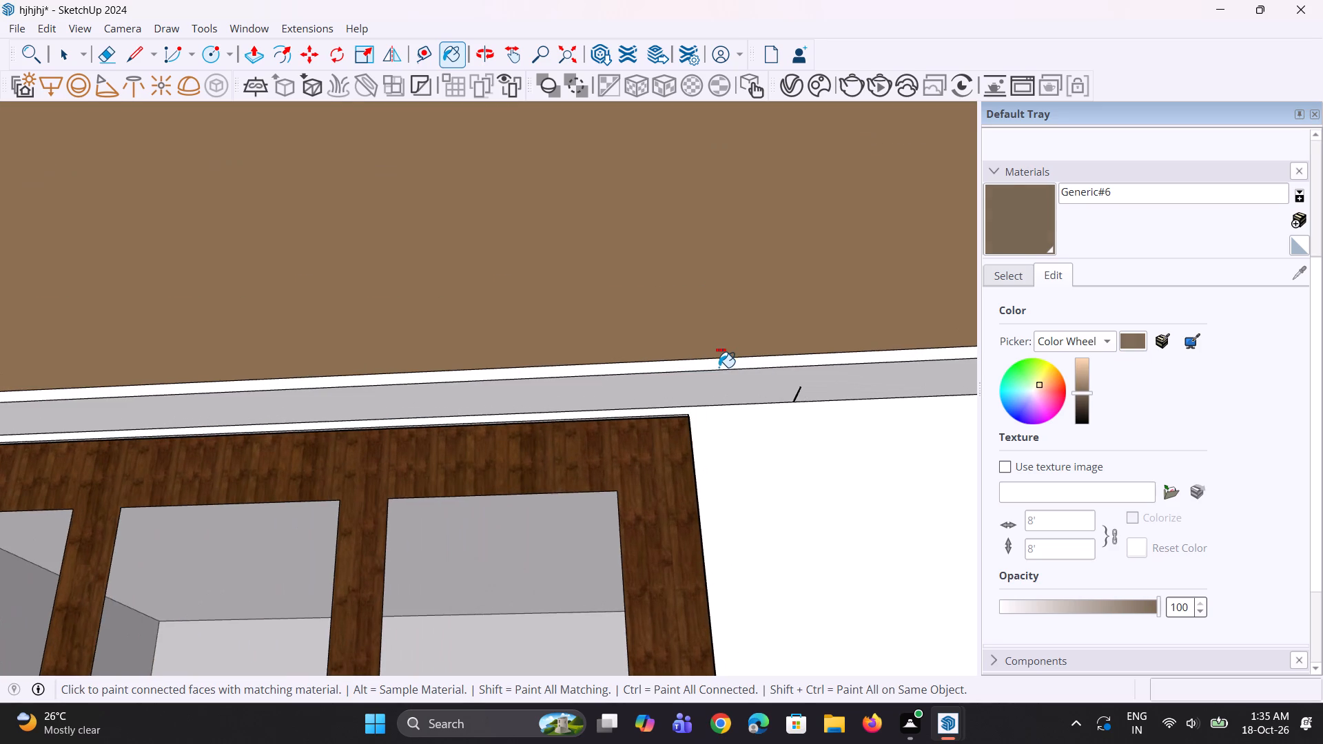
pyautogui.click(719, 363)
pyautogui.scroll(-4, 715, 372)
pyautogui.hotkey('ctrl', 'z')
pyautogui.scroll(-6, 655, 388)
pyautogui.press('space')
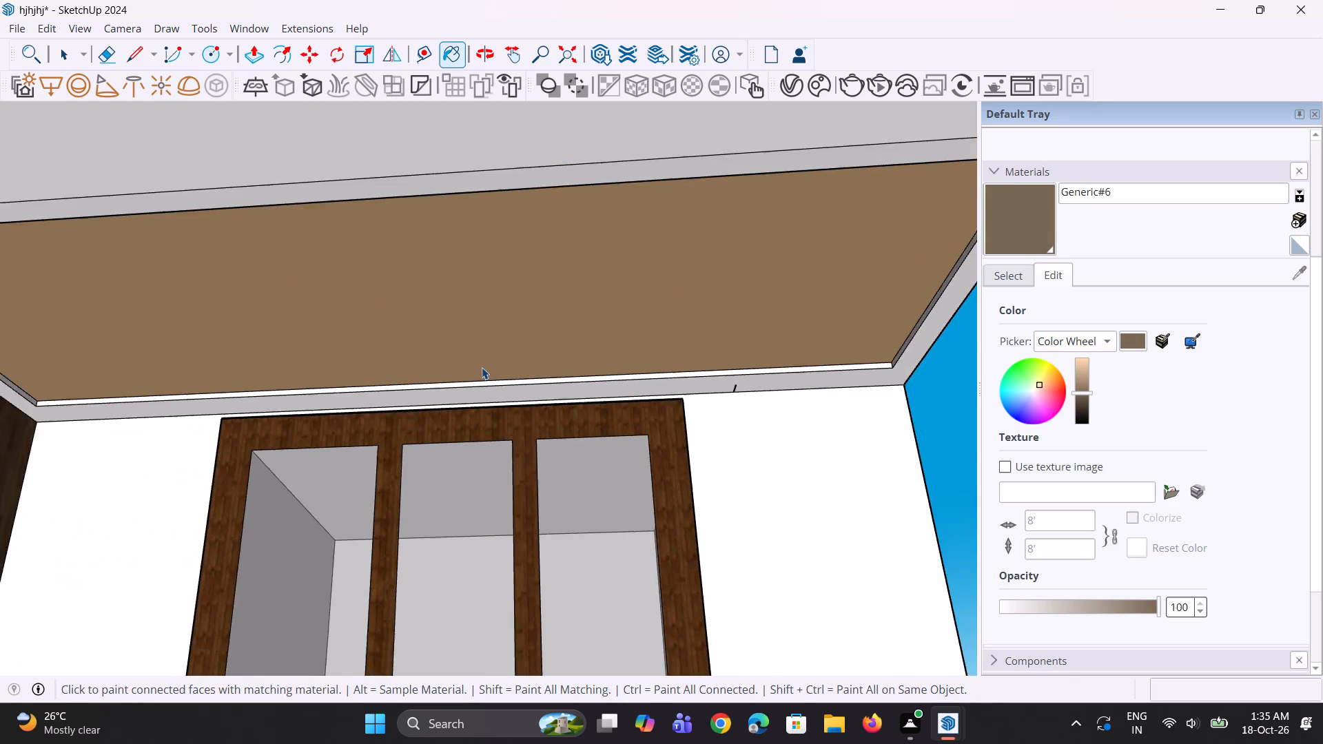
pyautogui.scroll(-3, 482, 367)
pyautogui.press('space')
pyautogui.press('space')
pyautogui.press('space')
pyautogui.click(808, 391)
# Paint the rear recess edge and the underside rim of the topmost right-bay balcony with the brown material.
pyautogui.click(1009, 226)
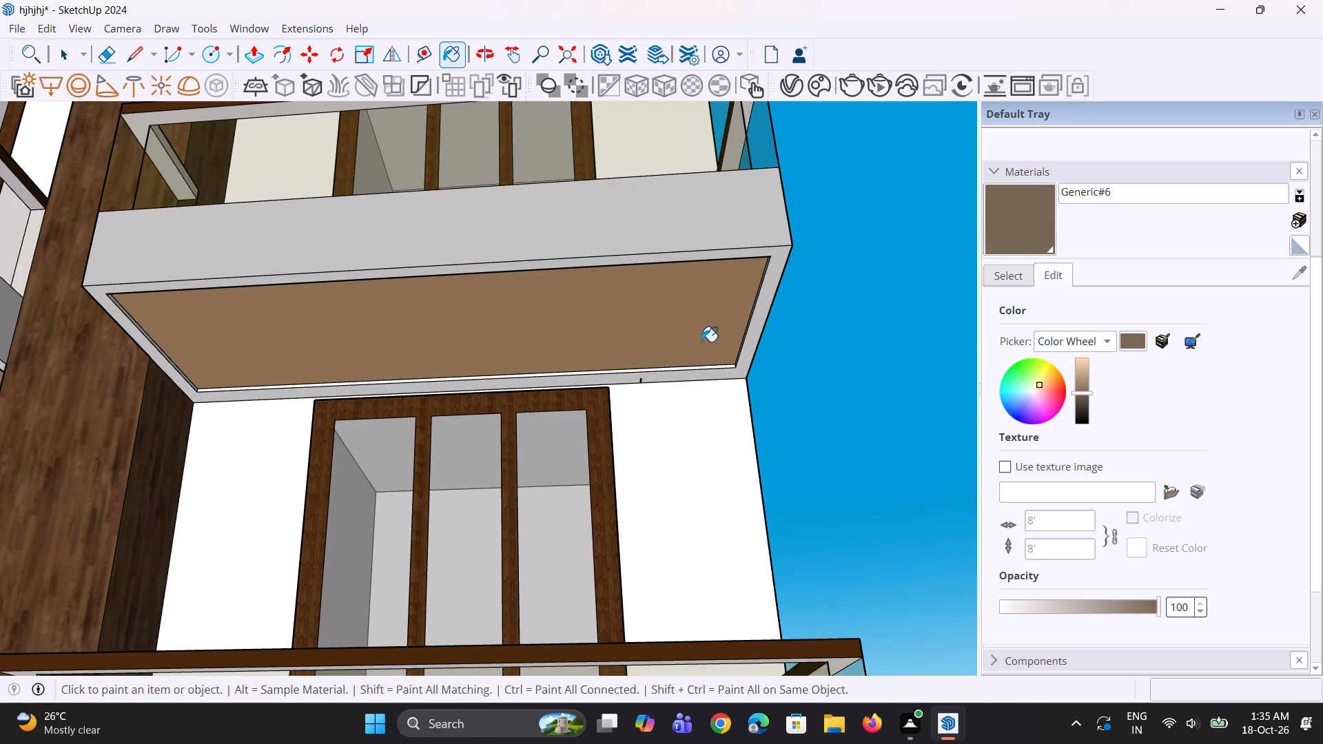
pyautogui.scroll(10, 694, 342)
pyautogui.click(672, 380)
pyautogui.click(670, 392)
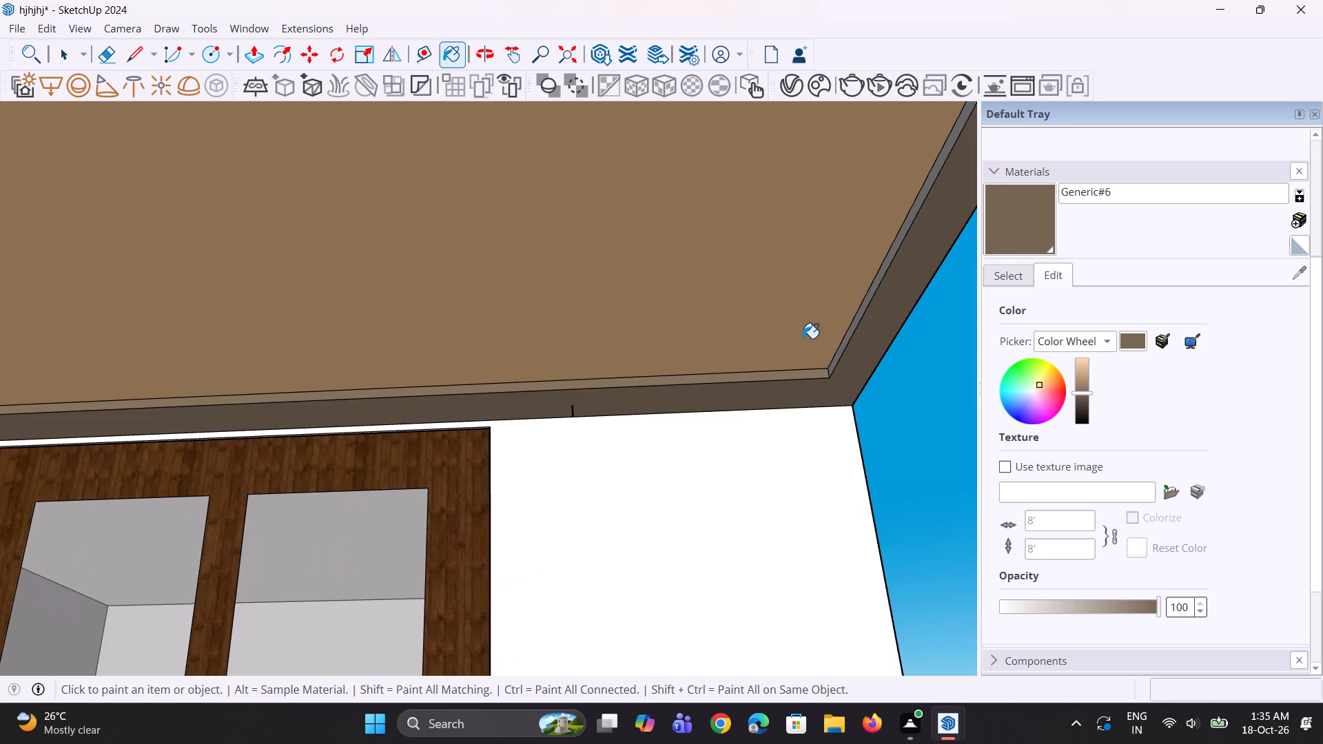
# Paint the outer recess edge under the topmost right-bay balcony with the brown material.
pyautogui.click(845, 336)
pyautogui.scroll(-9, 845, 364)
pyautogui.scroll(12, 850, 338)
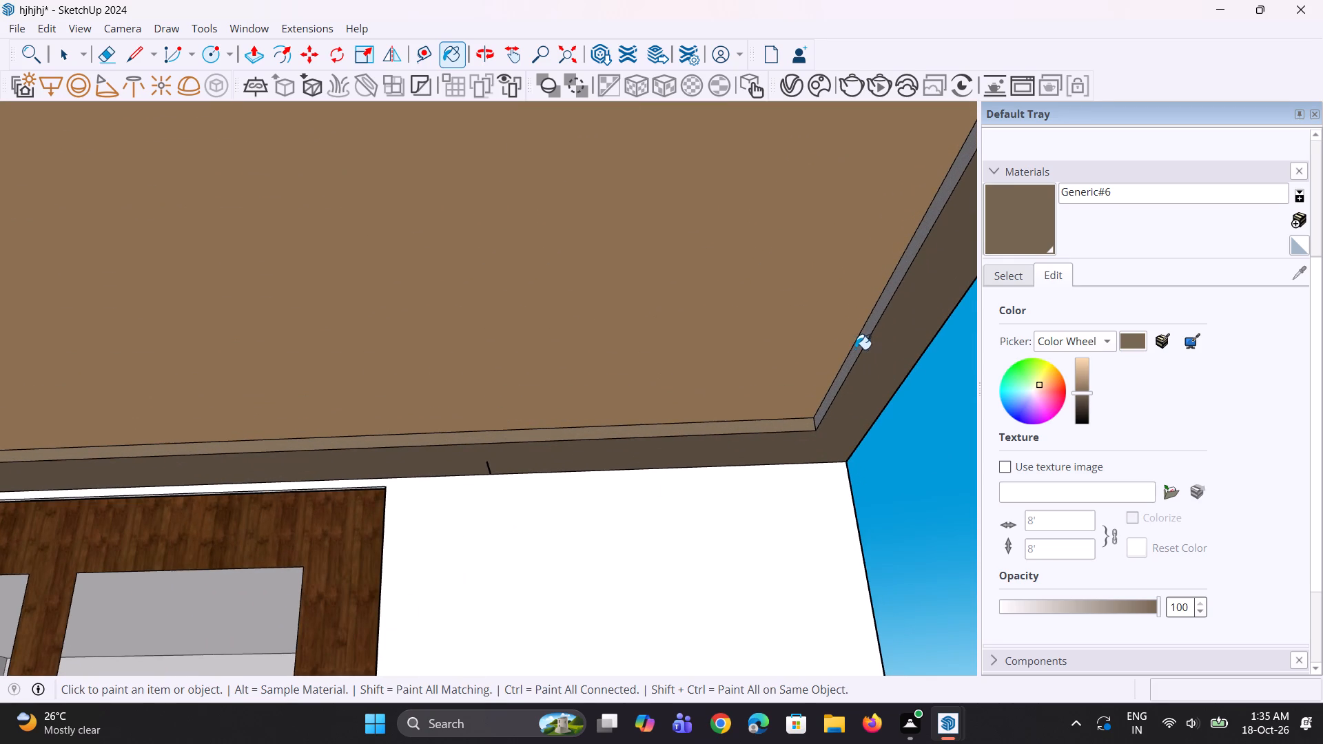
pyautogui.click(859, 349)
pyautogui.moveTo(841, 393); pyautogui.dragTo(835, 406, button='right')
pyautogui.scroll(-3, 838, 402)
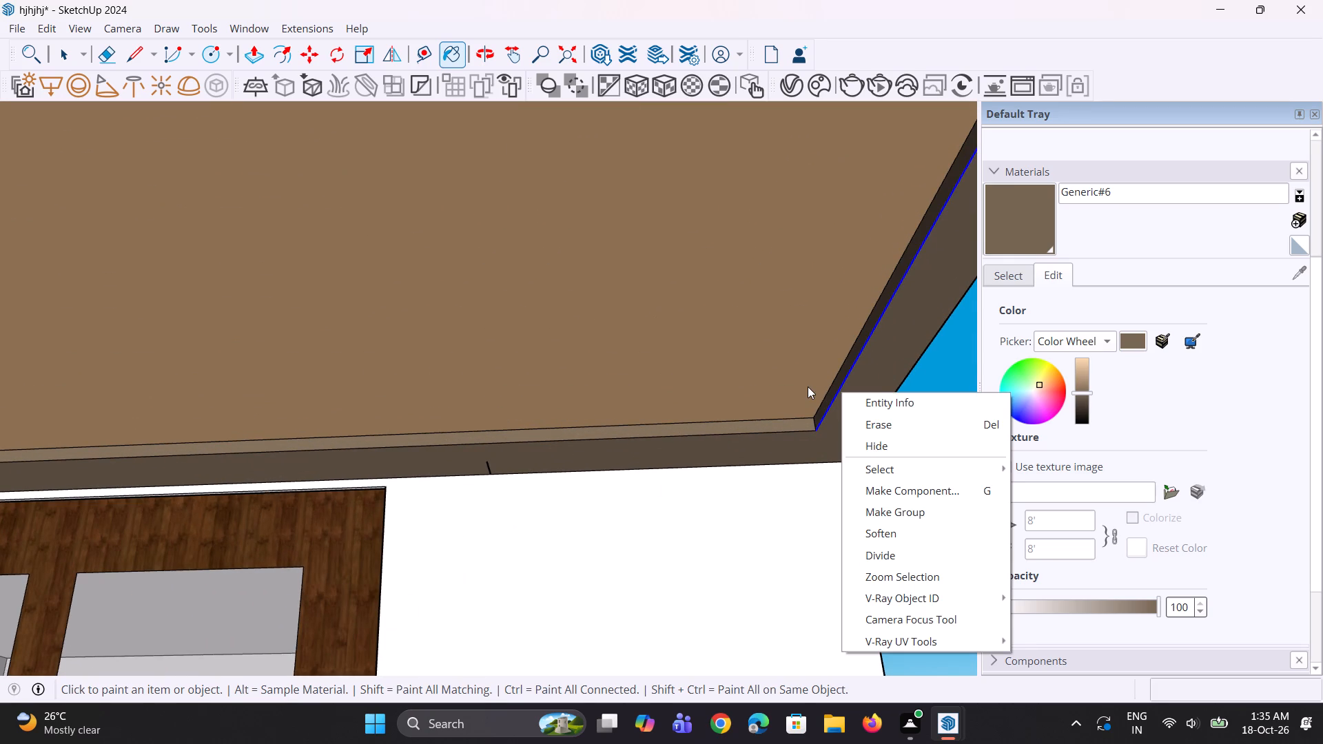
pyautogui.press('space')
pyautogui.press('space')
pyautogui.click(939, 379)
pyautogui.scroll(-5, 803, 390)
pyautogui.press('space')
pyautogui.press('space')
pyautogui.click(852, 424)
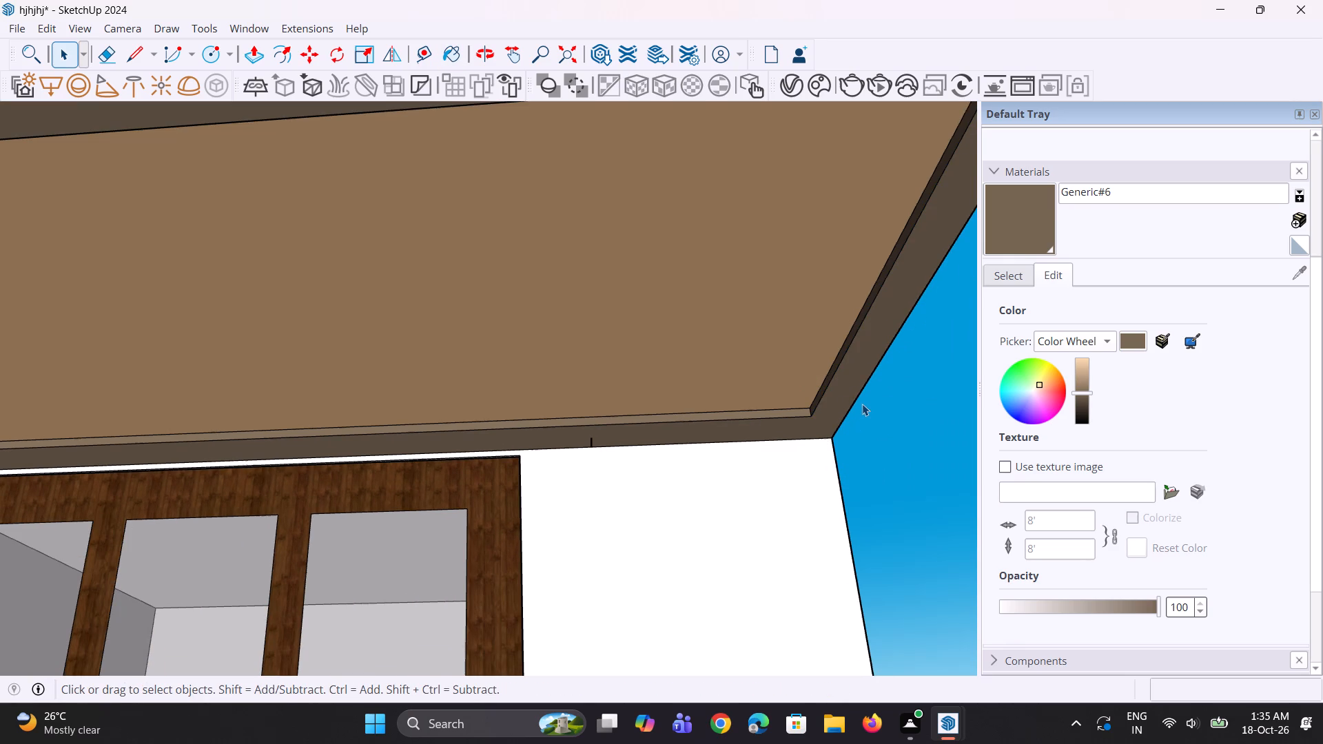
# Paint the pillar-side recess edge under the topmost right-bay balcony with the brown material.
pyautogui.scroll(-9, 859, 402)
pyautogui.moveTo(591, 404); pyautogui.dragTo(435, 402, button='middle')
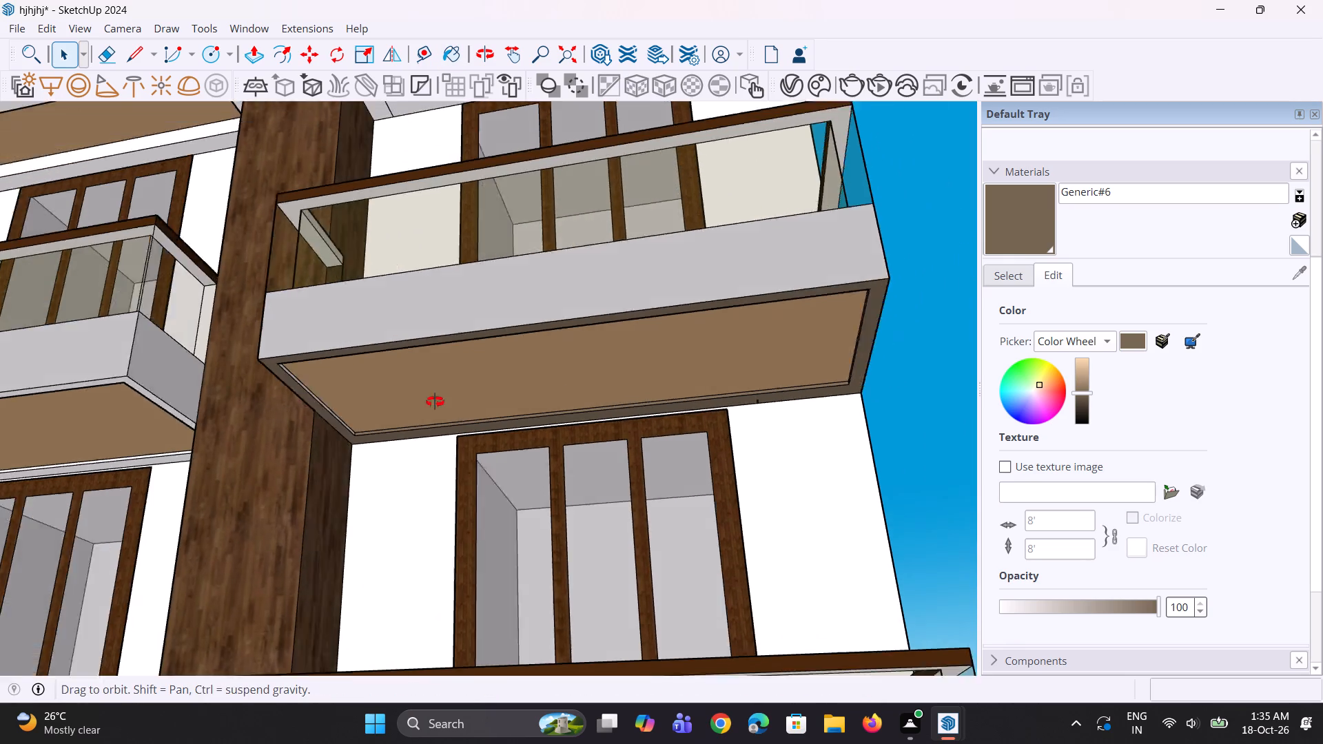
pyautogui.moveTo(435, 402); pyautogui.dragTo(395, 397, button='middle')
pyautogui.scroll(3, 359, 420)
pyautogui.moveTo(972, 222); pyautogui.dragTo(980, 222)
pyautogui.click(1001, 227)
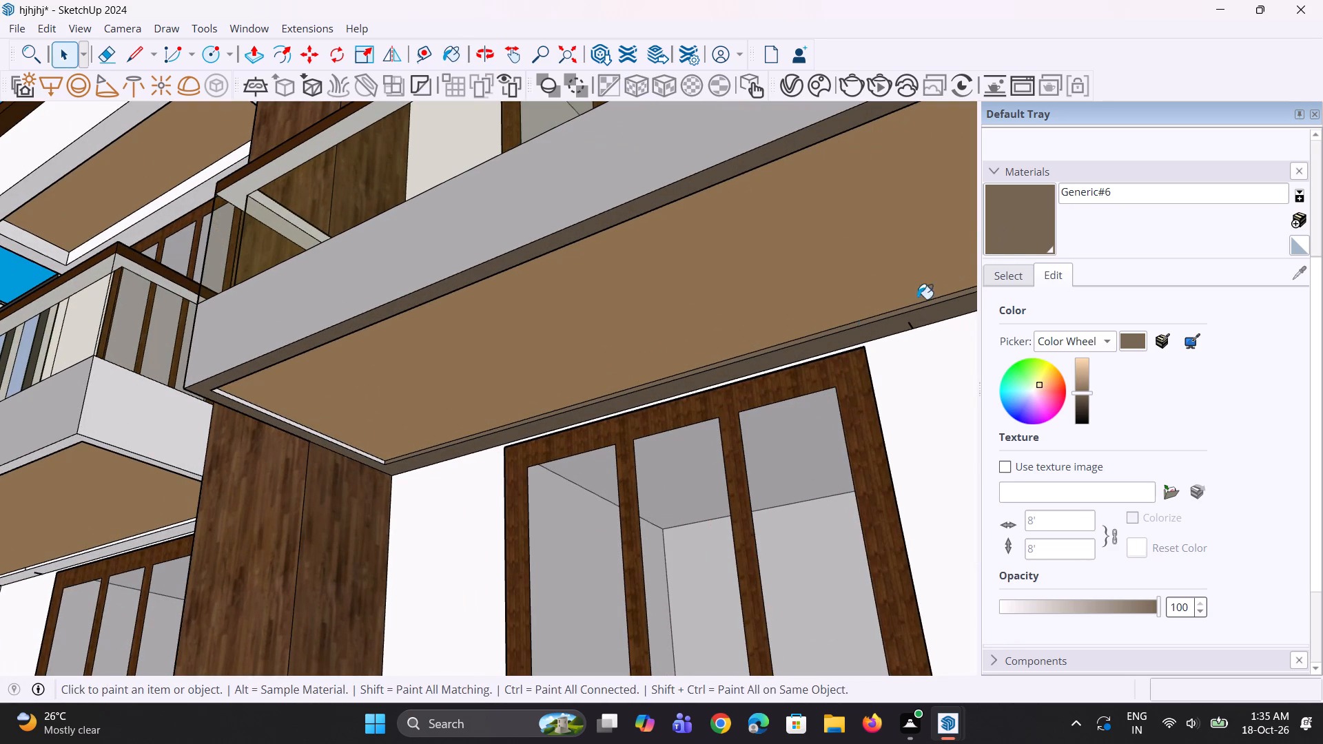
pyautogui.scroll(3, 565, 404)
pyautogui.scroll(5, 351, 454)
pyautogui.click(316, 489)
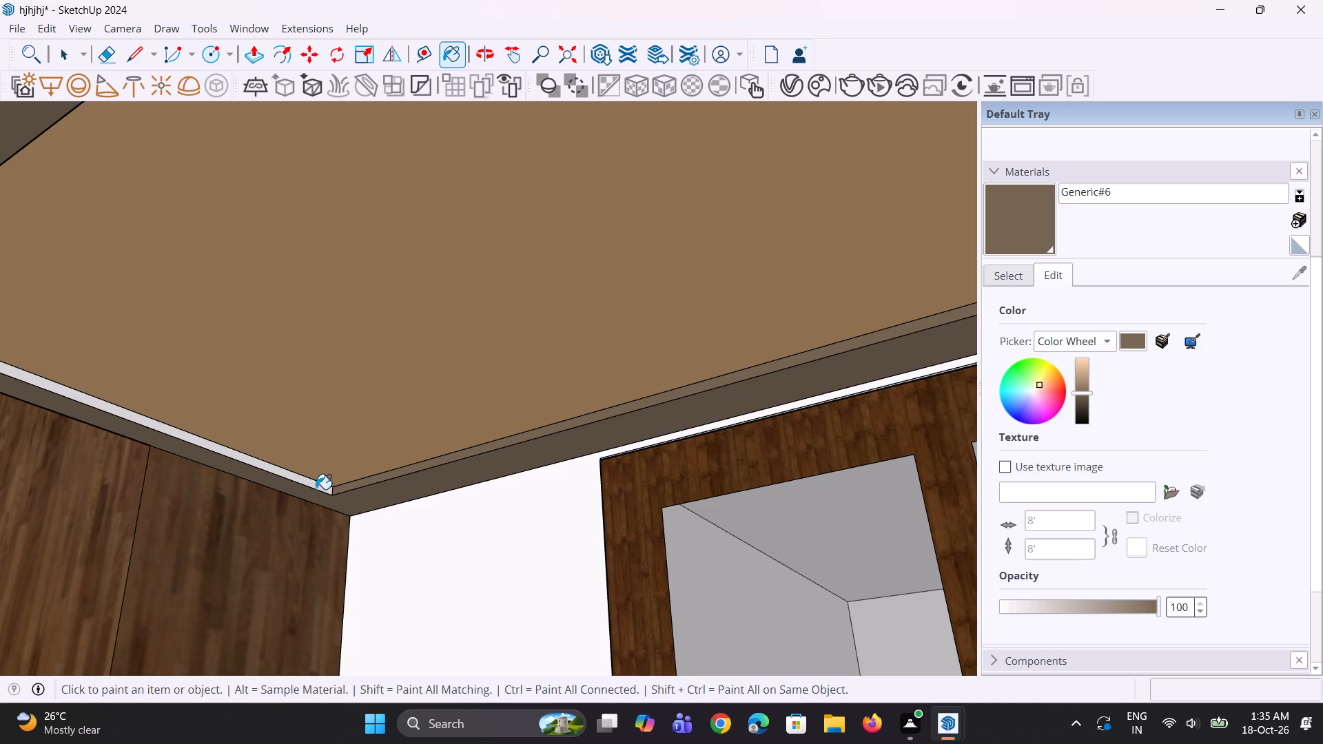
pyautogui.click(319, 488)
pyautogui.scroll(-5, 316, 479)
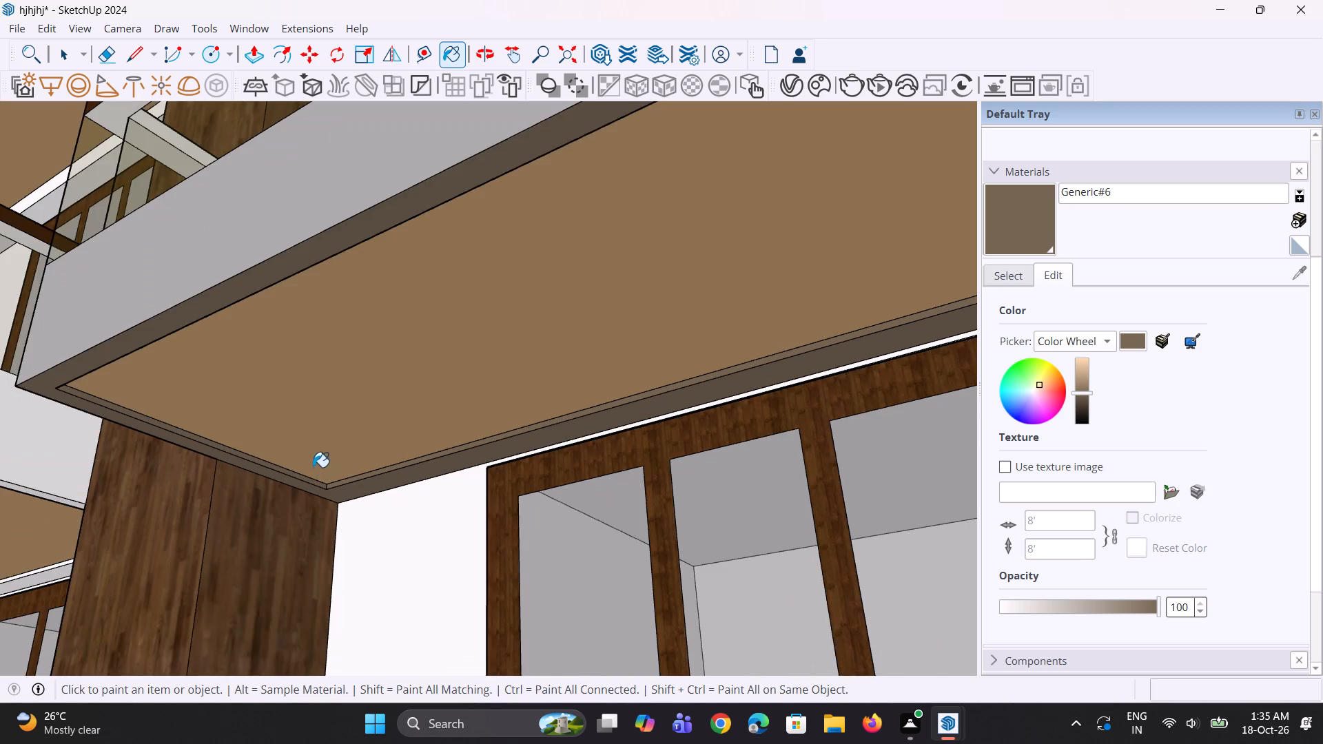
# Paint the underside rim and the rear recess edge of the topmost left-bay balcony with the brown material.
pyautogui.moveTo(313, 467); pyautogui.dragTo(399, 454, button='middle')
pyautogui.scroll(-5, 418, 448)
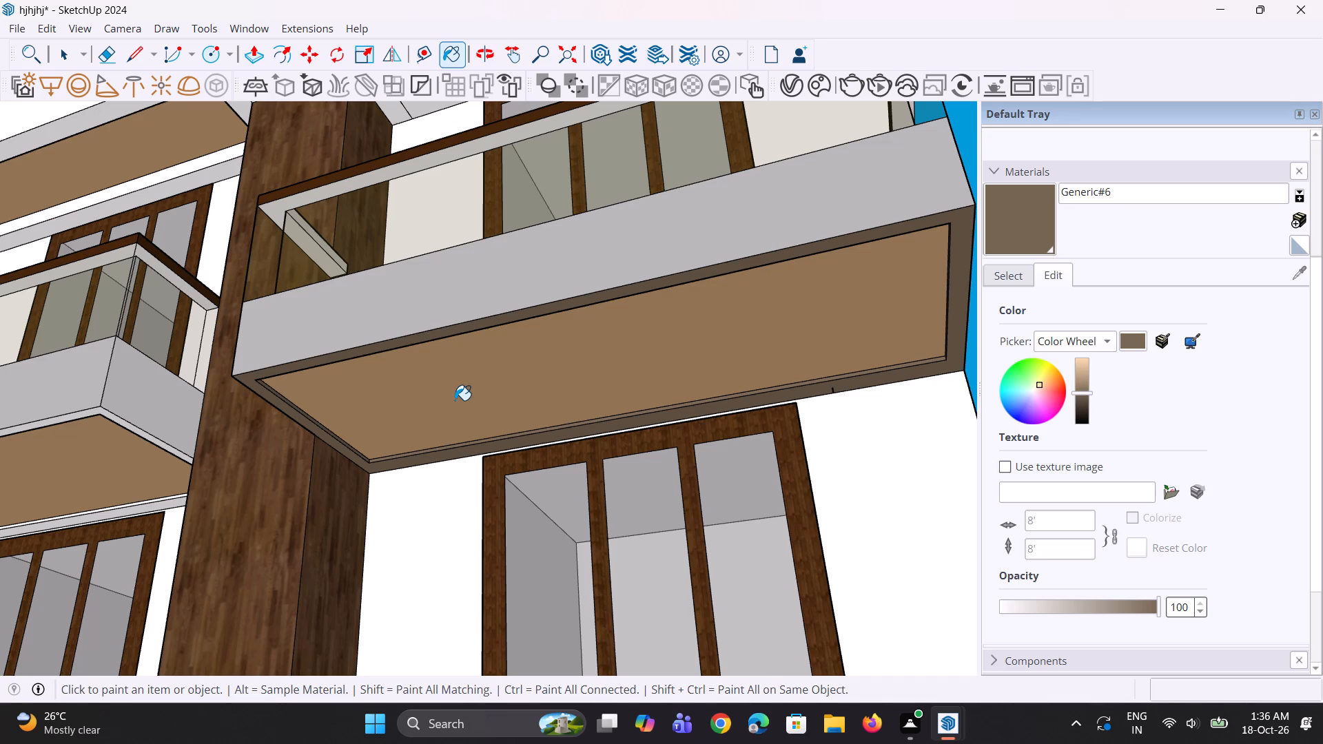
pyautogui.scroll(-6, 482, 313)
pyautogui.scroll(1, 277, 471)
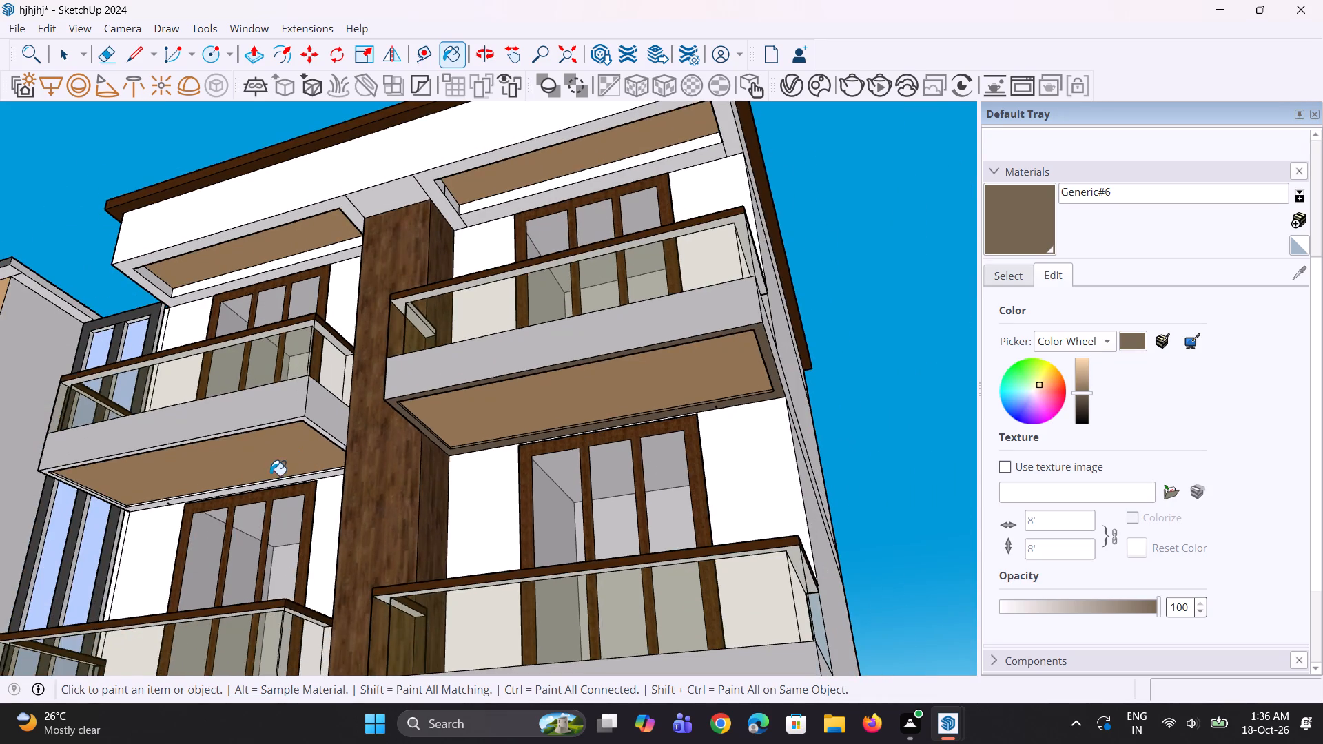
pyautogui.scroll(13, 270, 475)
pyautogui.click(435, 466)
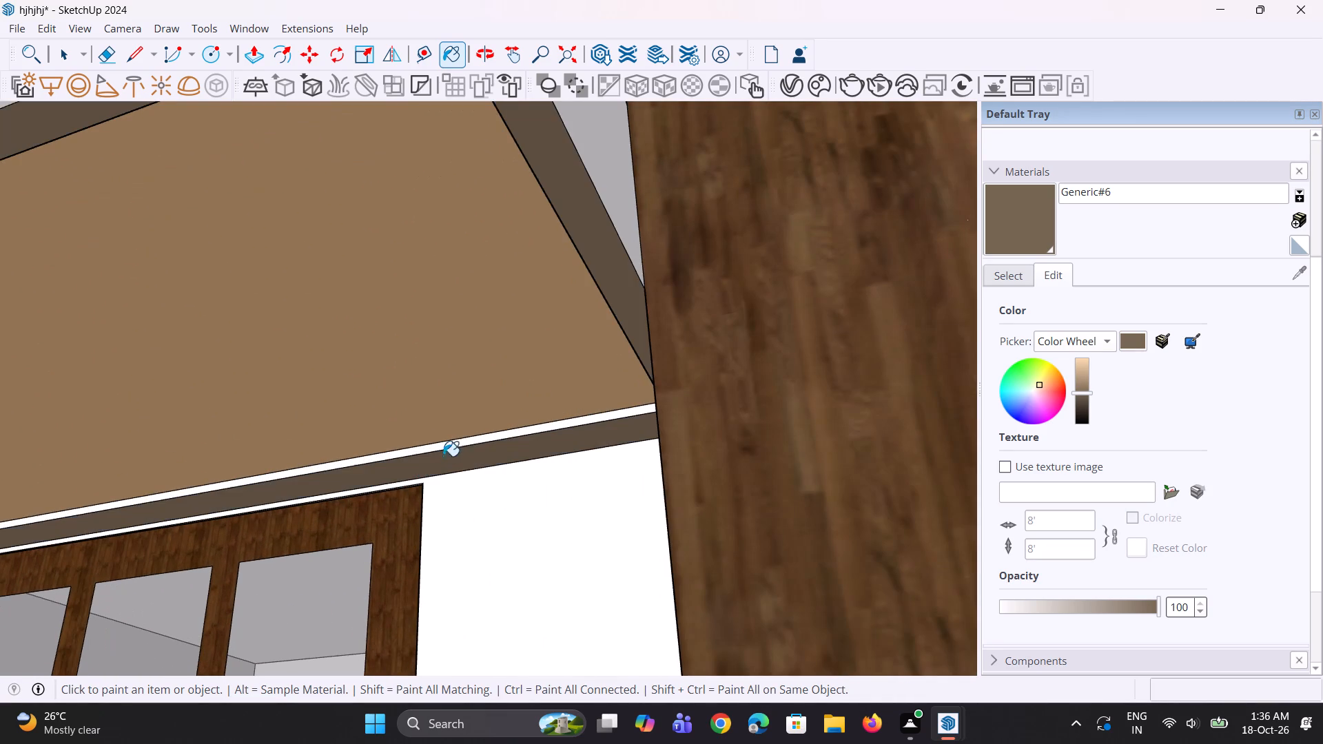
pyautogui.click(450, 445)
# Paint both segments of the pillar-side recess edge under the topmost left-bay balcony with the brown material.
pyautogui.scroll(-4, 475, 433)
pyautogui.moveTo(502, 418); pyautogui.dragTo(597, 386, button='middle')
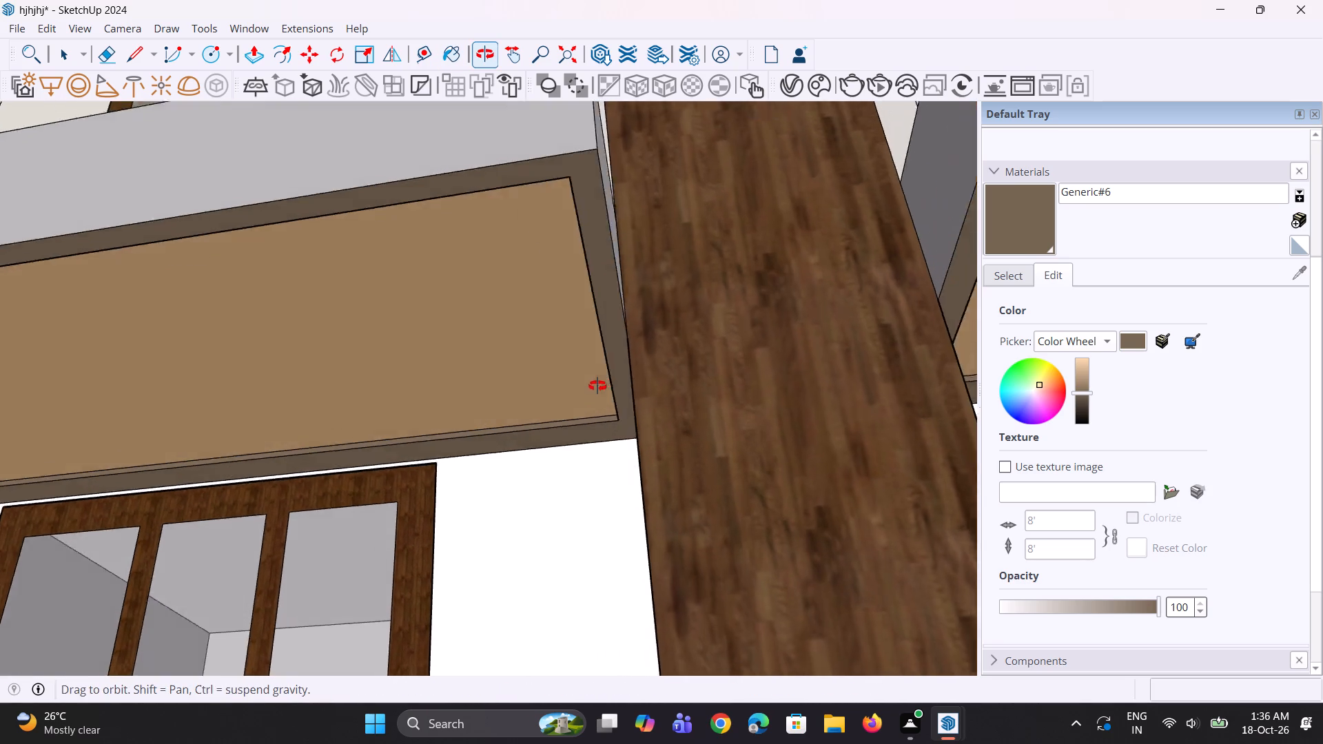
pyautogui.moveTo(597, 386); pyautogui.dragTo(669, 362, button='middle')
pyautogui.scroll(11, 666, 362)
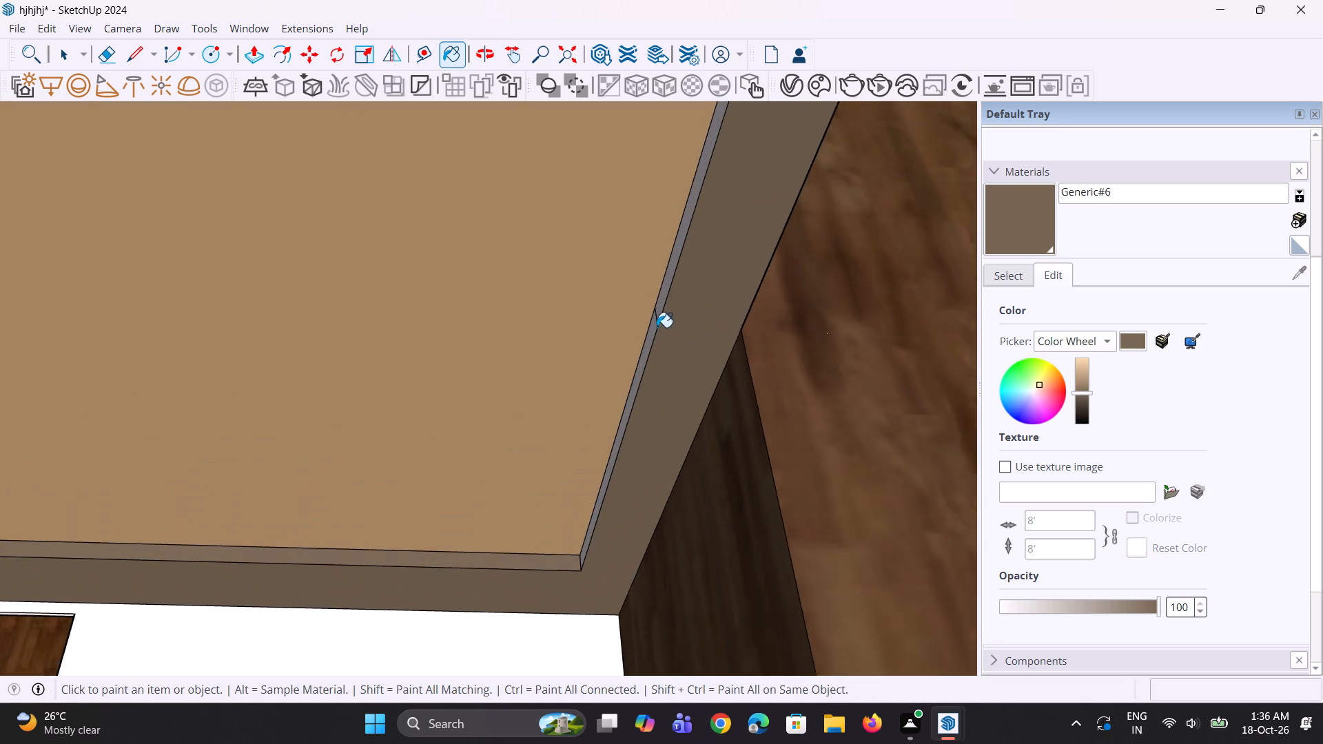
pyautogui.scroll(2, 657, 327)
pyautogui.click(663, 289)
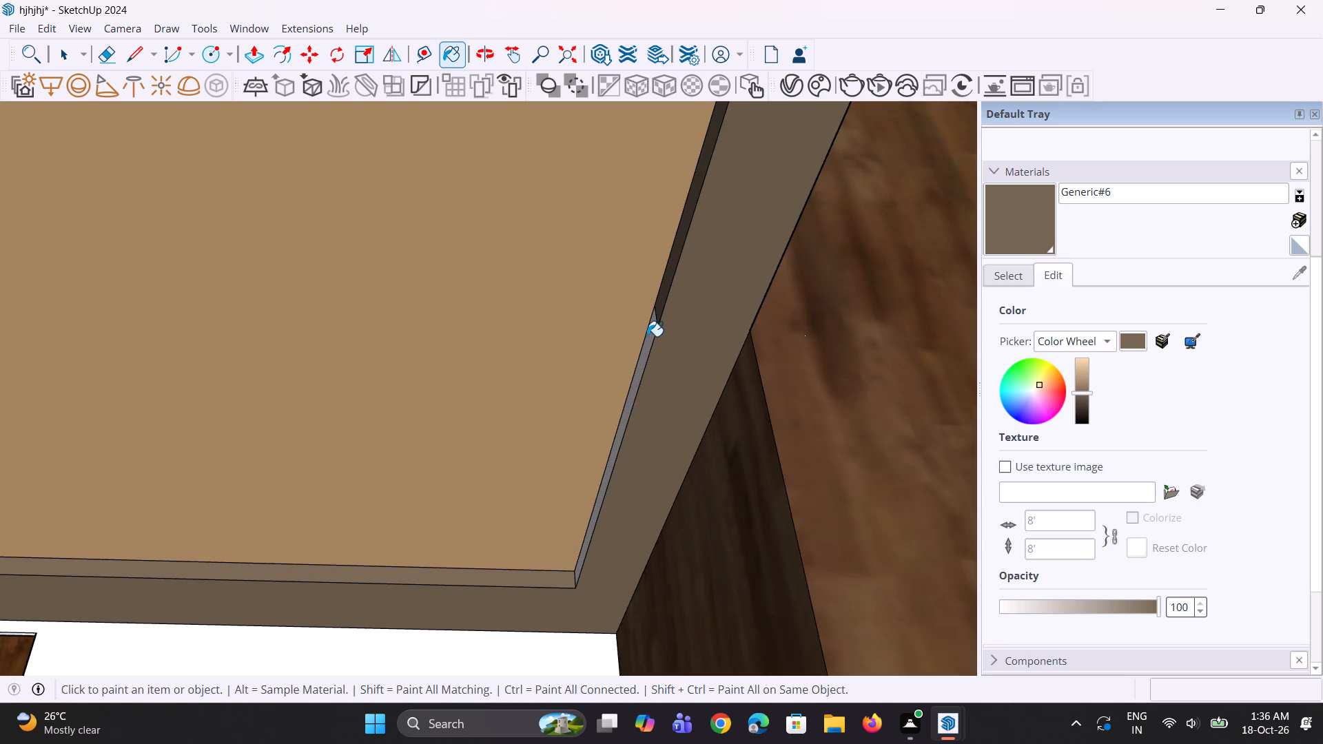
pyautogui.click(647, 336)
pyautogui.click(653, 338)
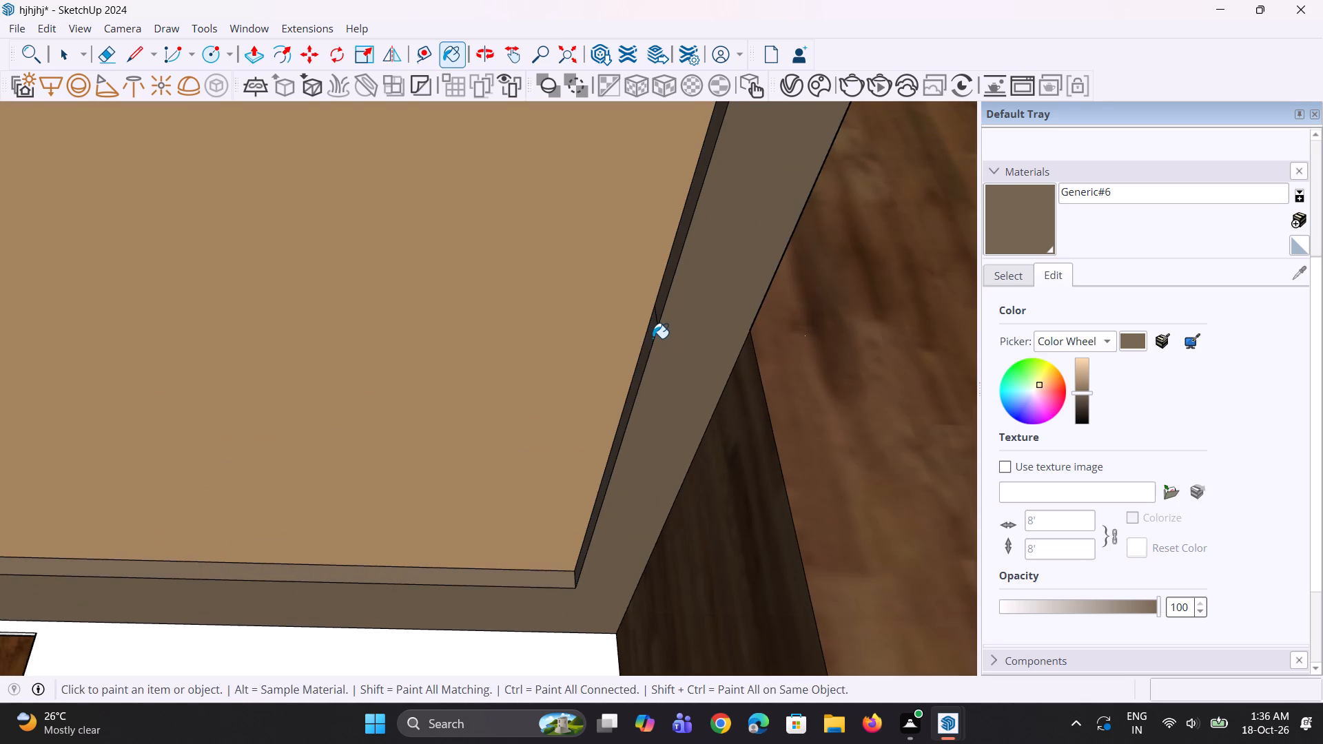
pyautogui.scroll(-10, 641, 359)
pyautogui.scroll(6, 586, 462)
pyautogui.click(579, 467)
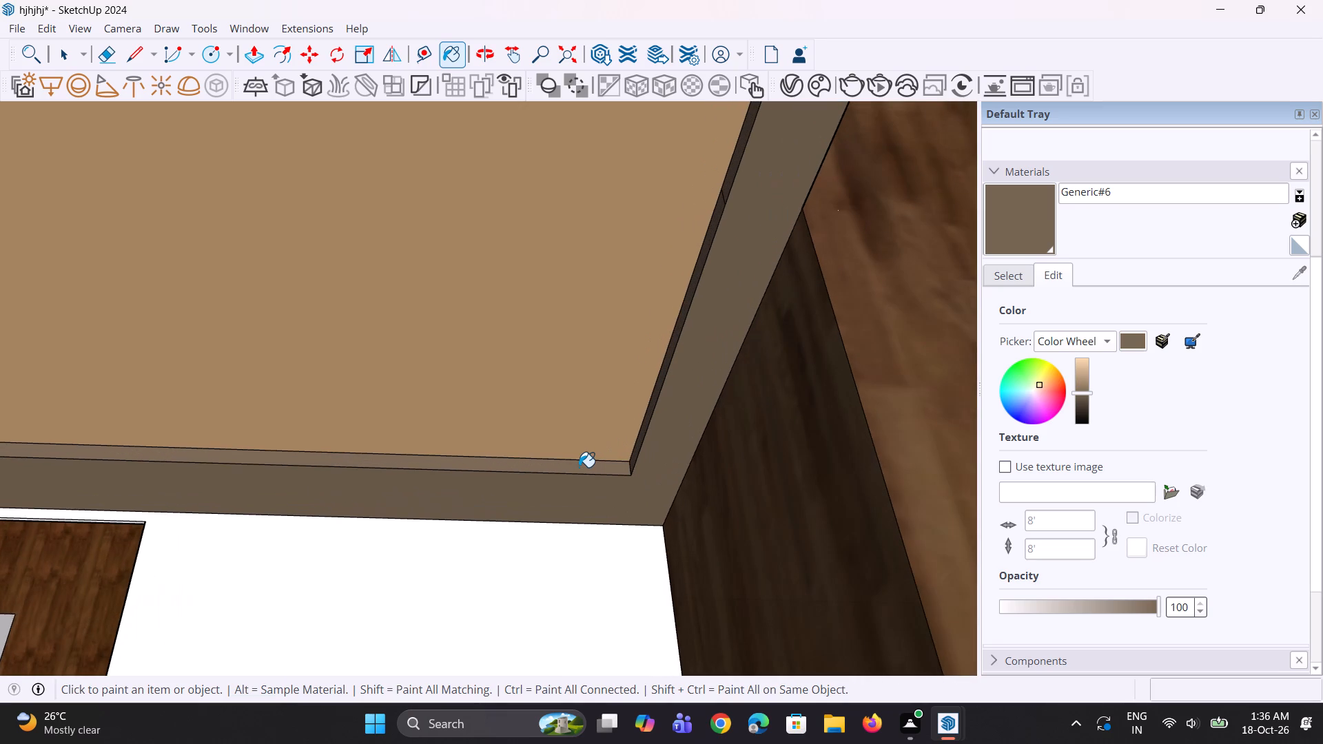
# Paint the remaining rear segment and the outer recess edge under the topmost left-bay balcony with the brown material.
pyautogui.scroll(-11, 579, 467)
pyautogui.scroll(-9, 391, 406)
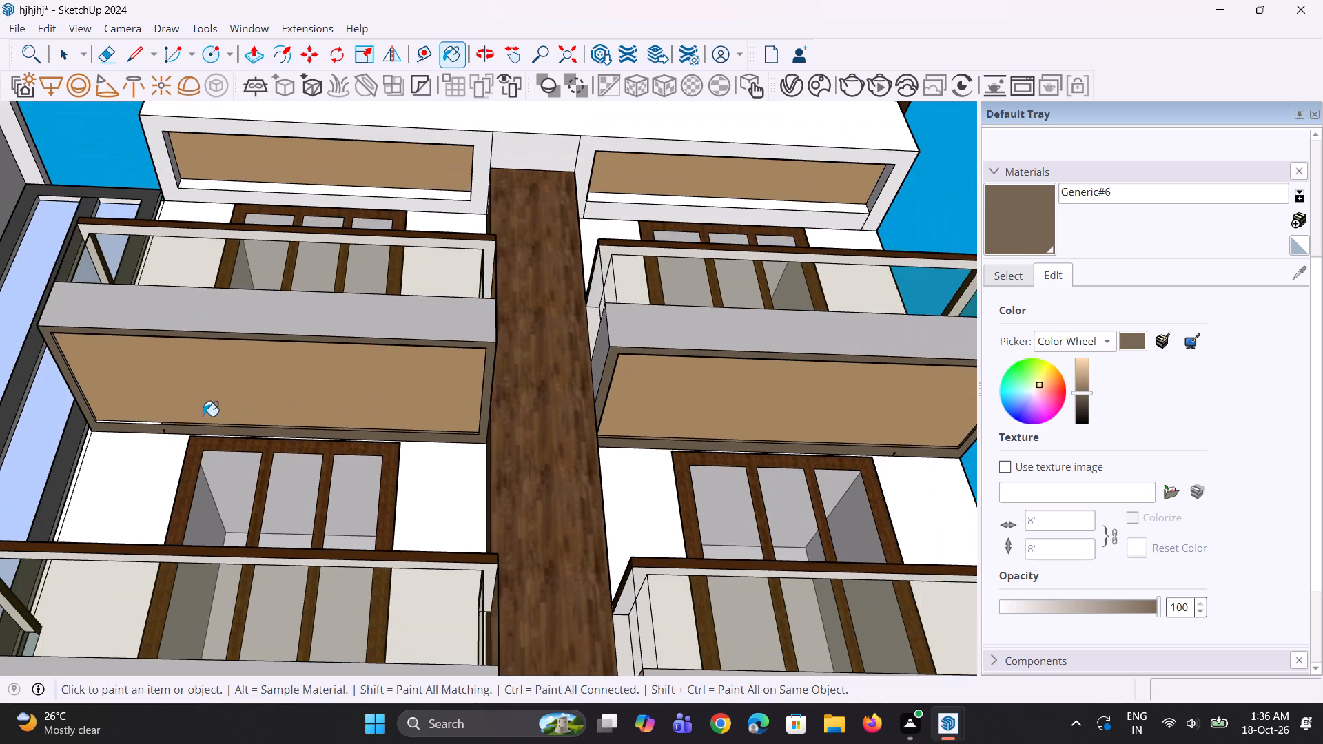
pyautogui.moveTo(203, 416); pyautogui.dragTo(141, 424, button='middle')
pyautogui.scroll(12, 90, 424)
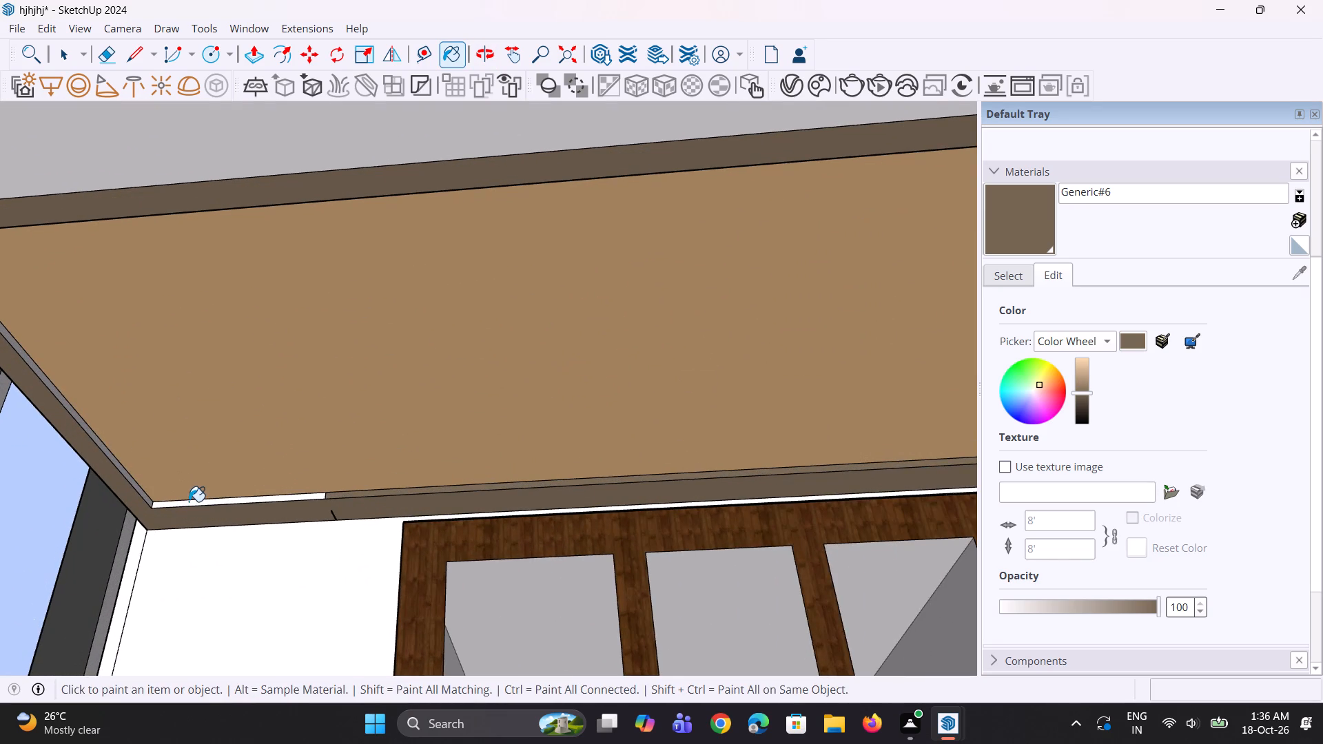
pyautogui.click(189, 502)
pyautogui.scroll(5, 145, 472)
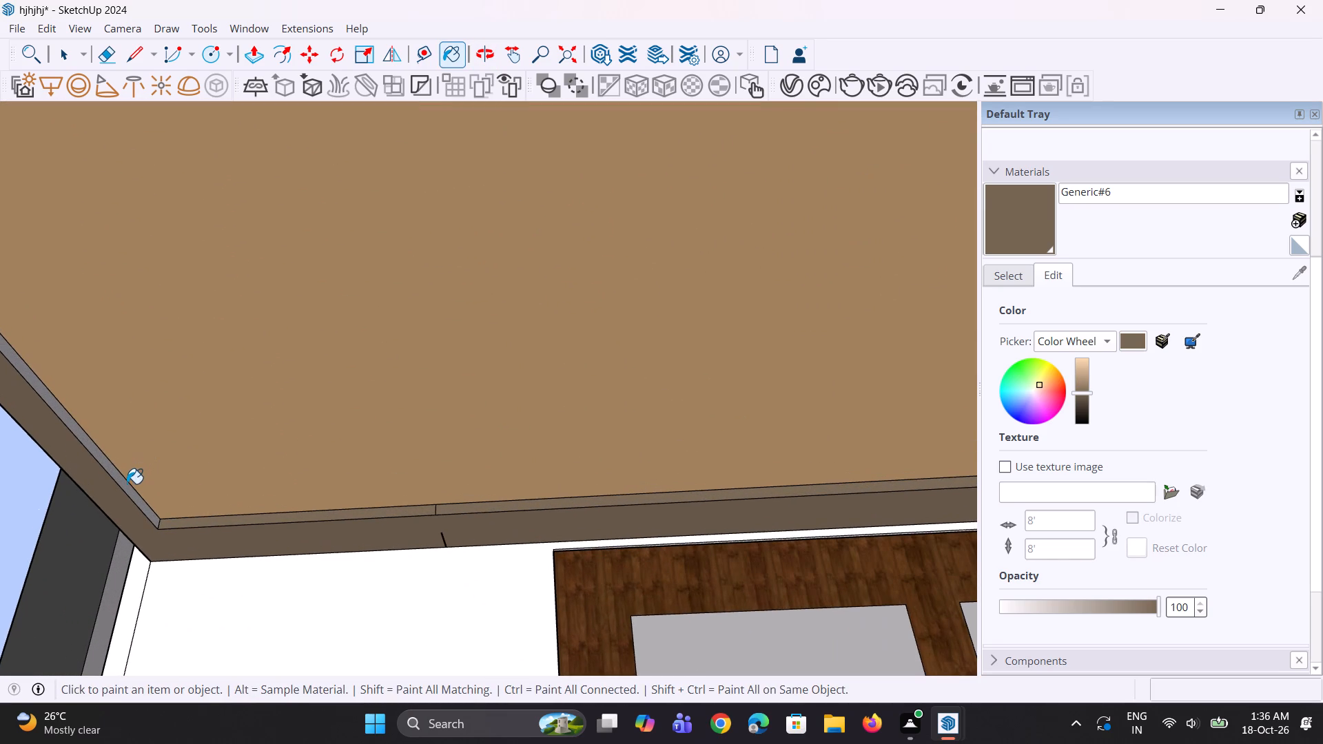
pyautogui.click(127, 484)
# Paint the rim and the rear recess edge of the left roof-level soffit with the brown material.
pyautogui.scroll(-16, 167, 462)
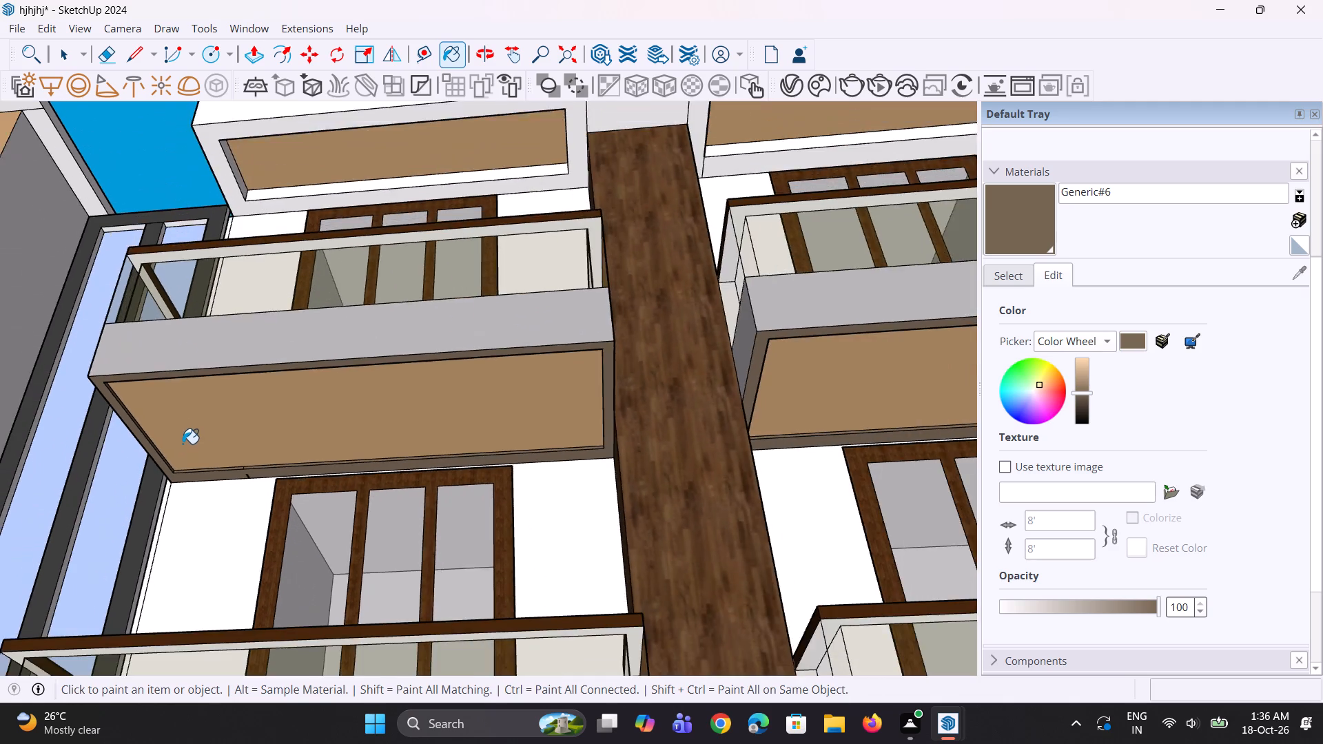
pyautogui.scroll(-5, 183, 437)
pyautogui.scroll(10, 448, 251)
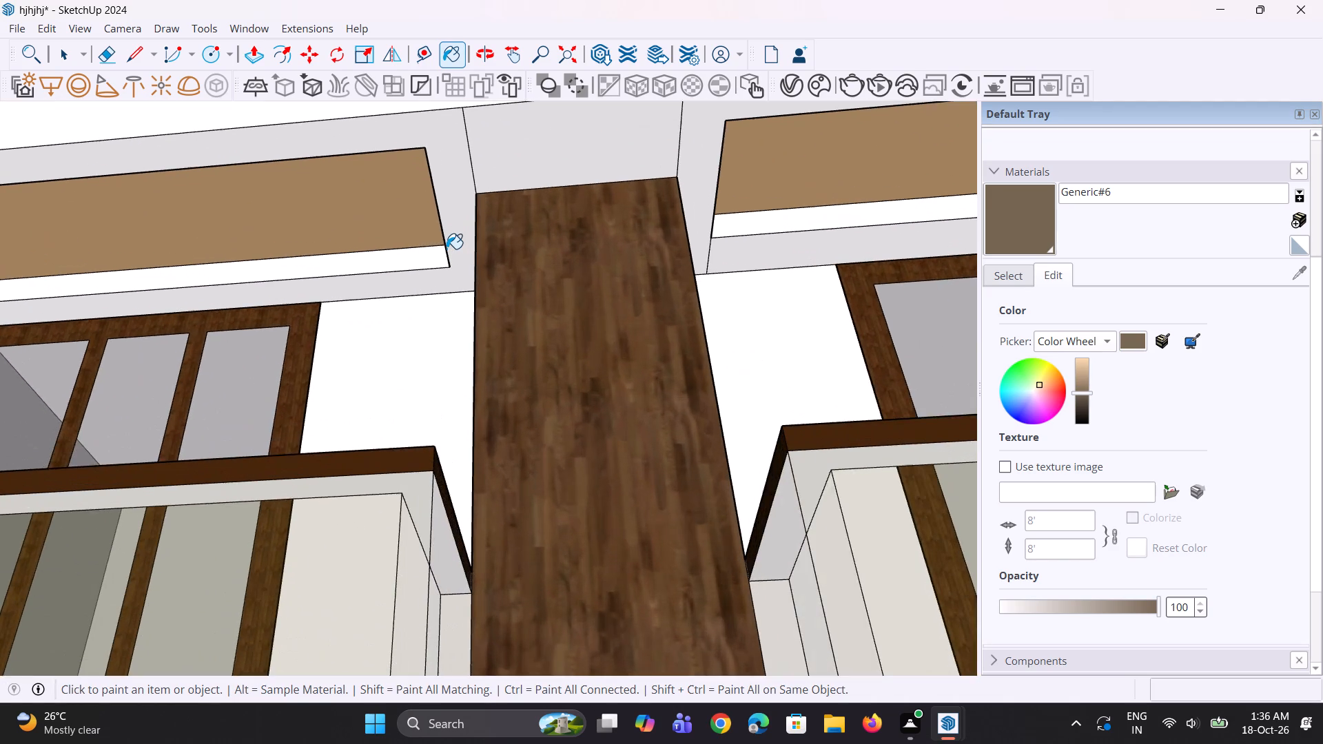
pyautogui.scroll(-4, 447, 249)
pyautogui.click(457, 213)
pyautogui.scroll(2, 427, 235)
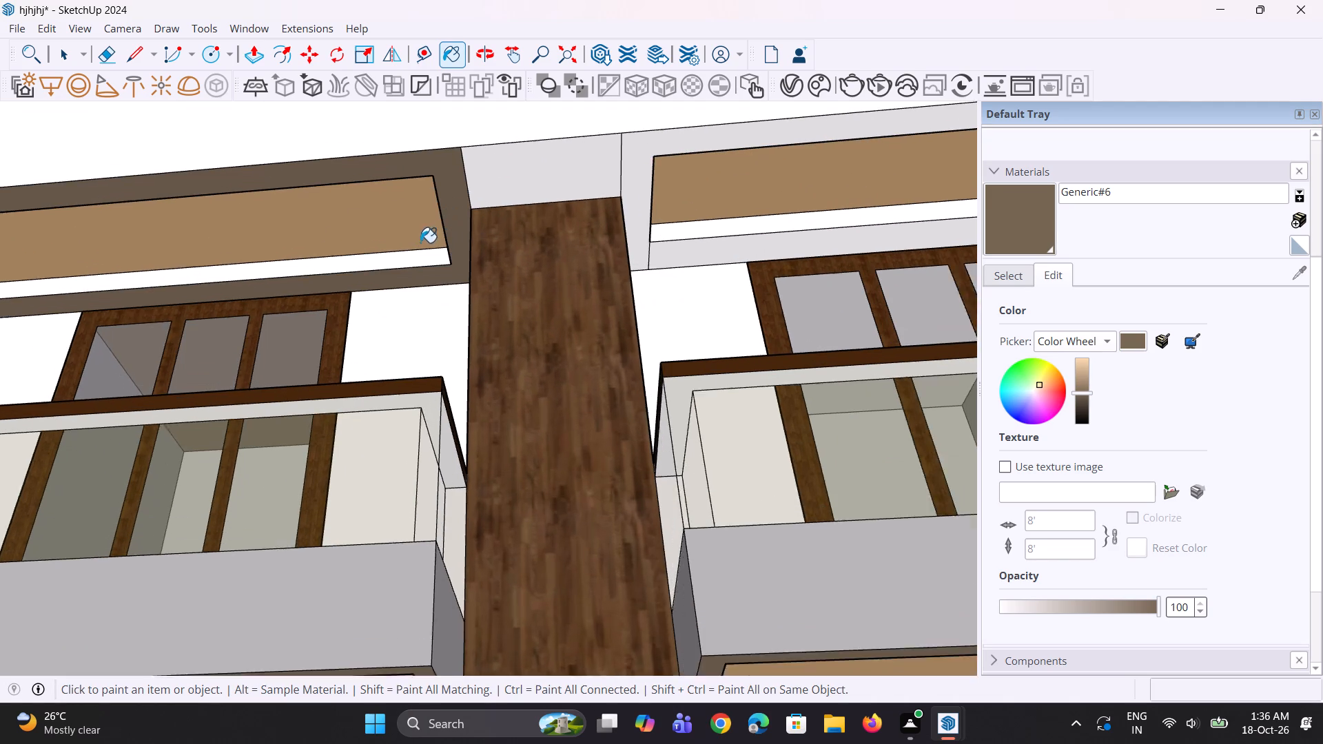
pyautogui.click(416, 258)
# Paint the rim, the rear recess edge and the separate rear rim strip of the right roof-level soffit brown.
pyautogui.scroll(-5, 418, 270)
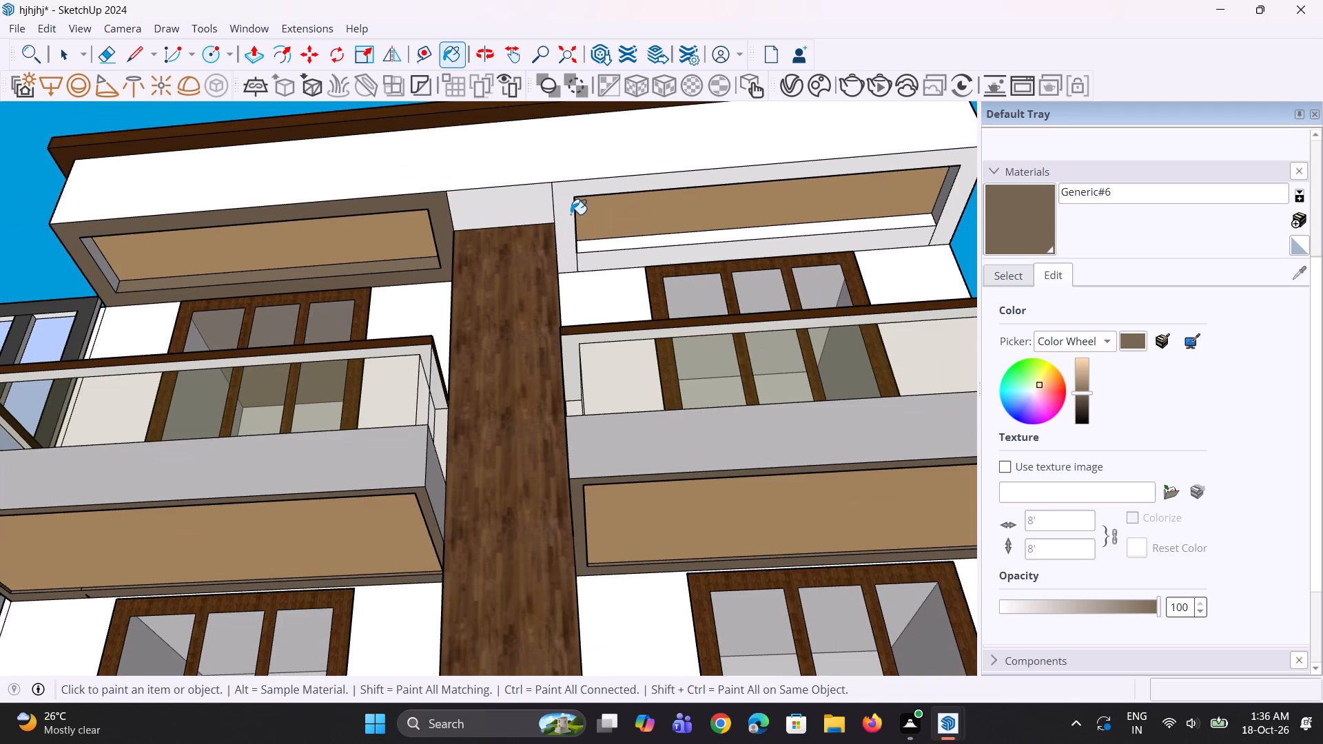
pyautogui.click(571, 214)
pyautogui.scroll(3, 617, 248)
pyautogui.click(617, 244)
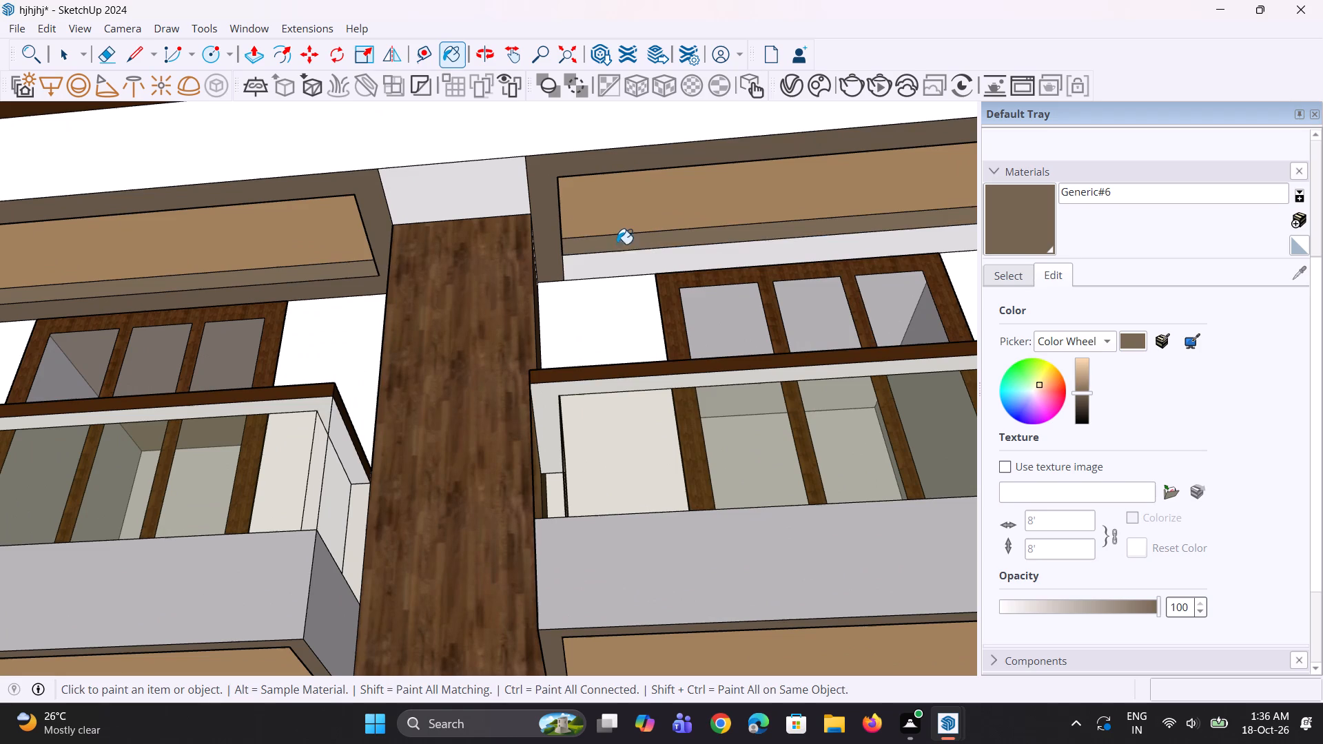
pyautogui.click(615, 254)
# Paint the outer recess edge and the pillar-side recess edge of the right roof-level soffit with the brown material.
pyautogui.scroll(-4, 597, 261)
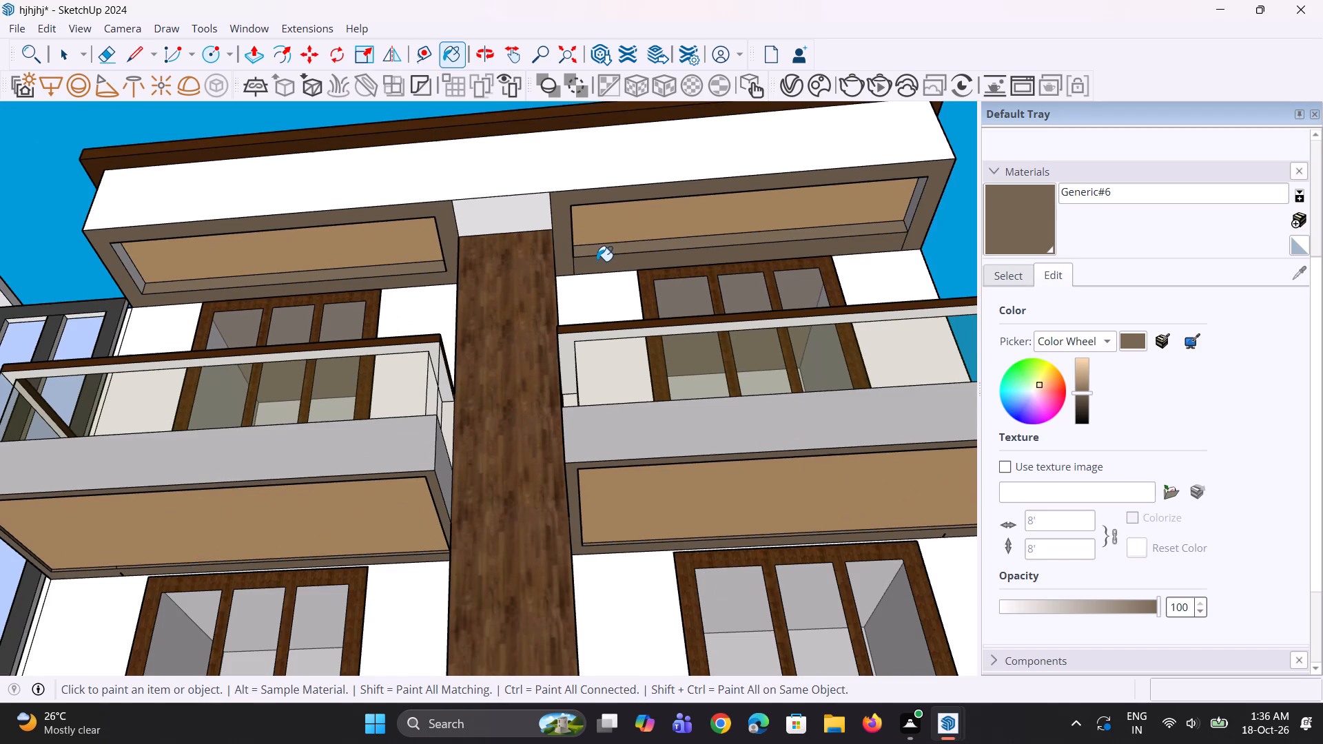
pyautogui.scroll(-1, 608, 260)
pyautogui.scroll(3, 806, 194)
pyautogui.scroll(3, 876, 206)
pyautogui.click(915, 211)
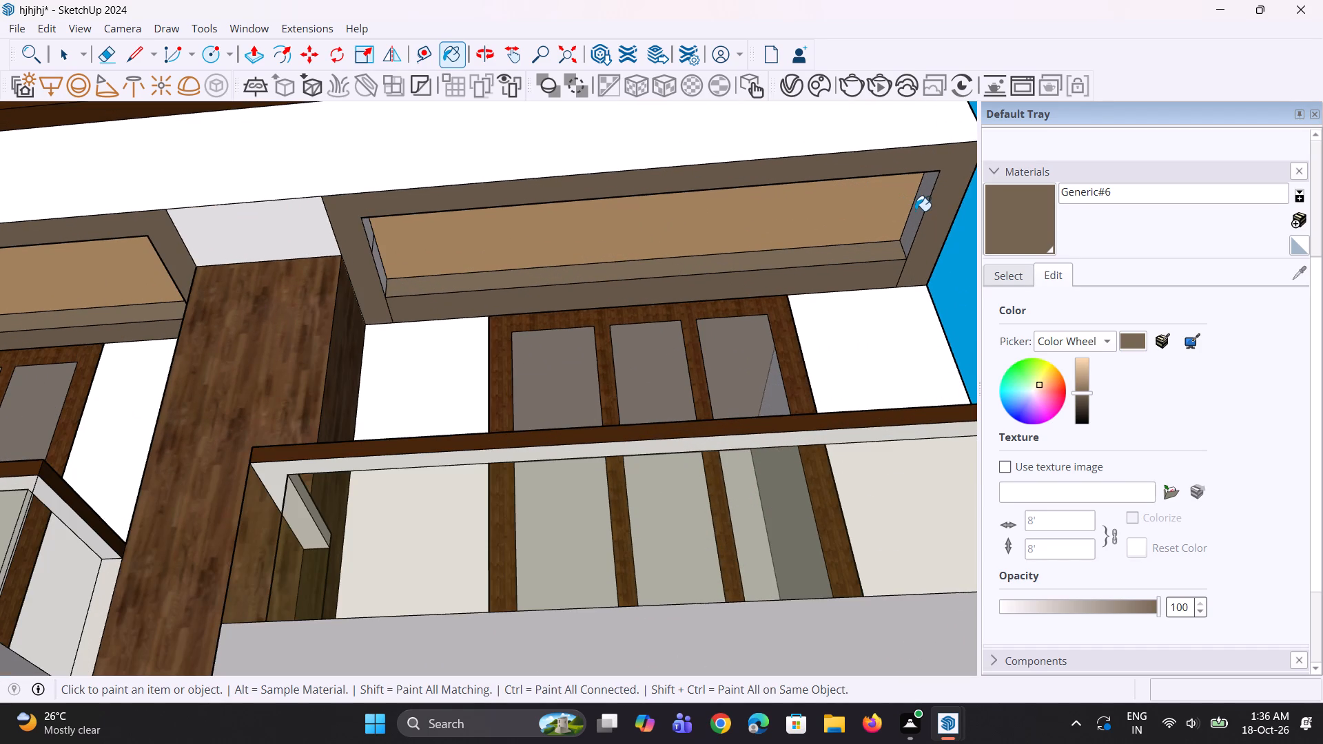
pyautogui.scroll(2, 389, 269)
pyautogui.click(380, 267)
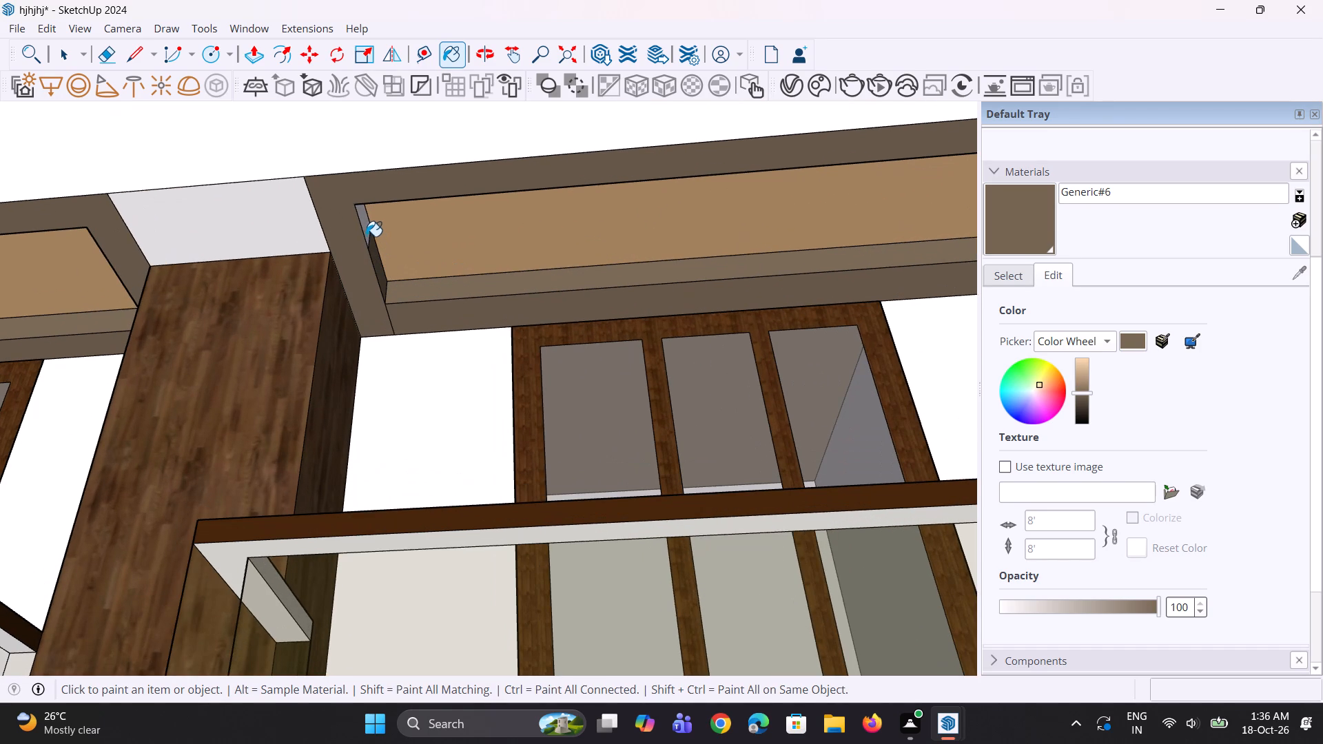
pyautogui.click(365, 233)
# Erase the line dividing the pillar-side recess edge of the right roof-level soffit.
pyautogui.scroll(2, 365, 232)
pyautogui.press('e')
pyautogui.scroll(2, 365, 232)
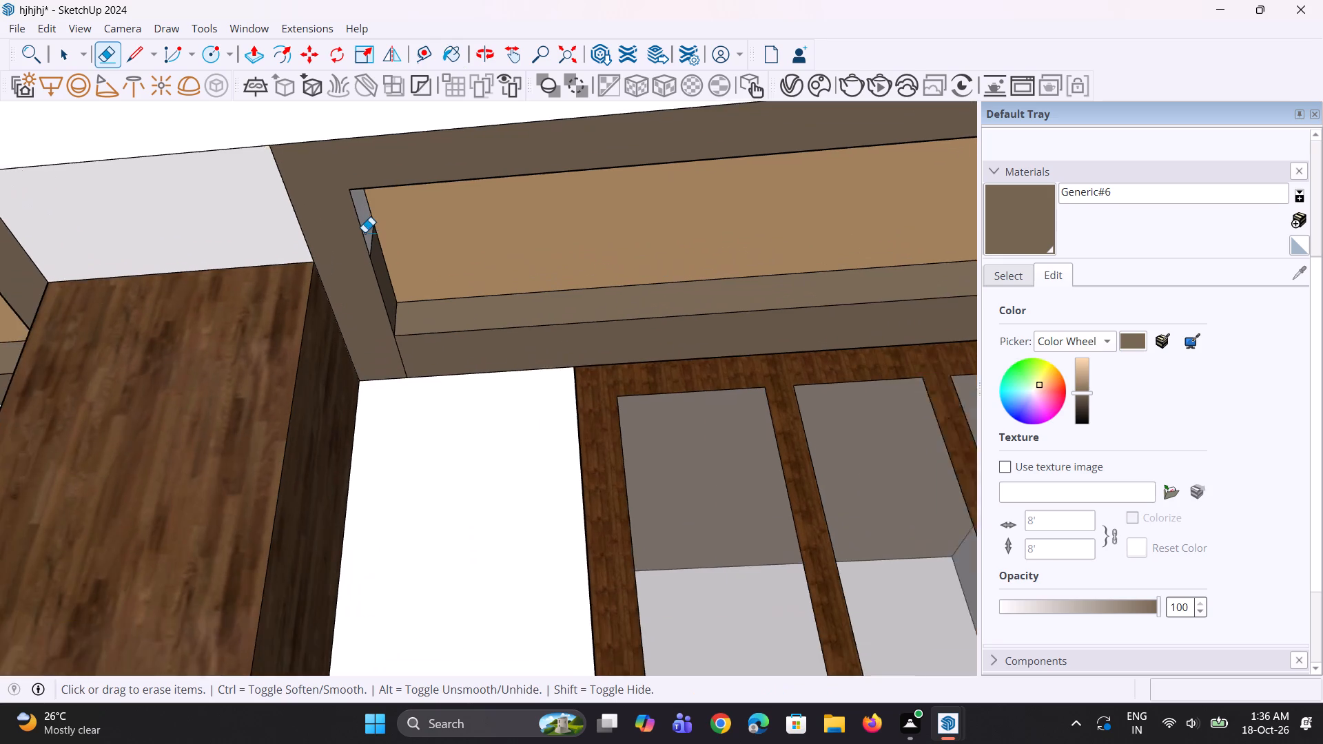
pyautogui.scroll(1, 365, 232)
pyautogui.click(376, 238)
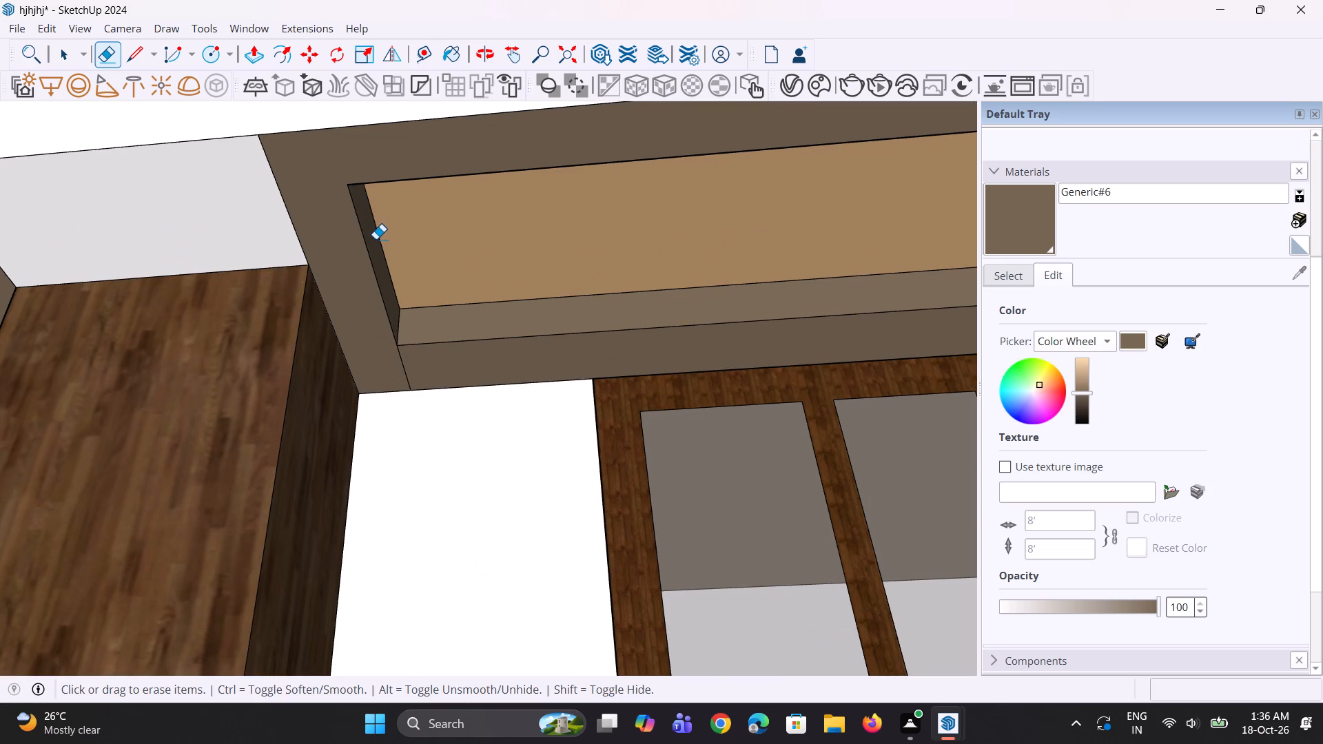
# Paint the outer recess edge and both segments of the pillar-side recess edge of the left roof-level soffit brown.
pyautogui.scroll(-5, 401, 267)
pyautogui.scroll(-10, 469, 261)
pyautogui.scroll(5, 103, 292)
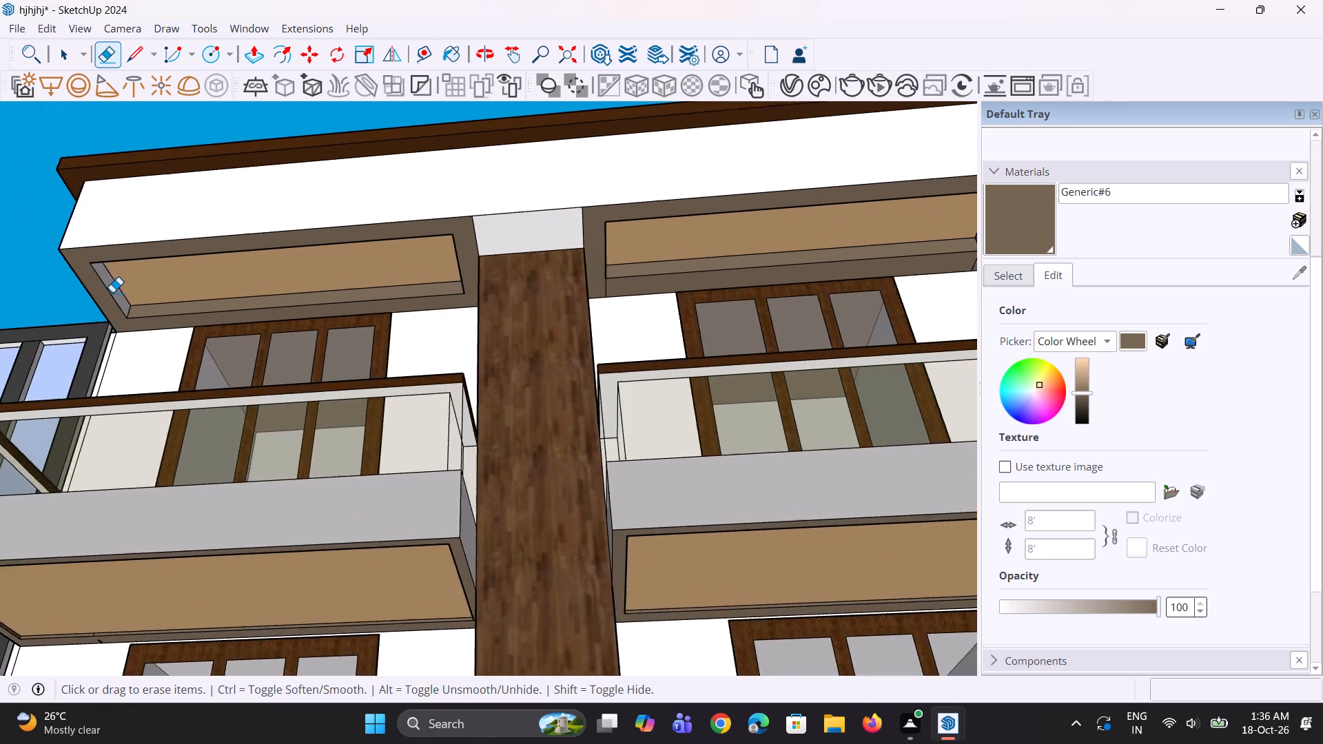
pyautogui.scroll(3, 112, 292)
pyautogui.press('space')
pyautogui.click(1010, 223)
pyautogui.scroll(1, 155, 297)
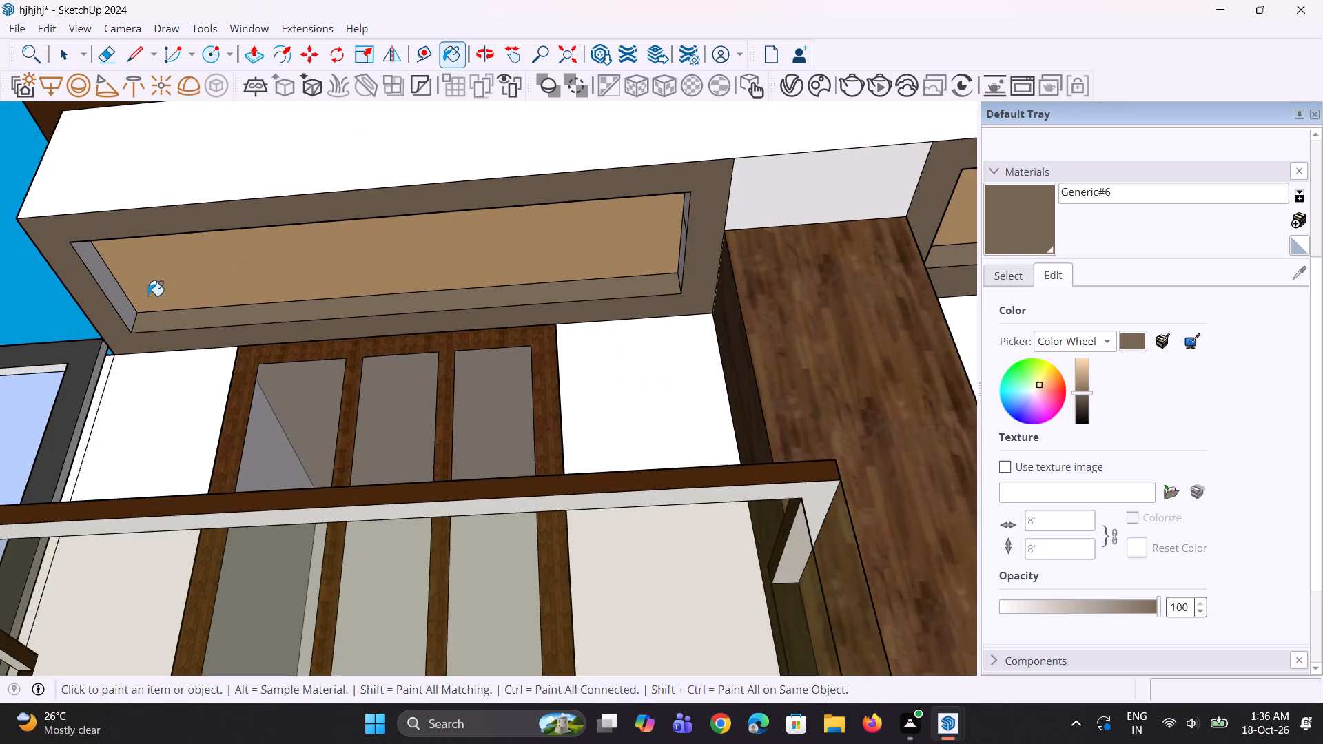
pyautogui.scroll(1, 147, 296)
pyautogui.click(123, 298)
pyautogui.moveTo(238, 321); pyautogui.dragTo(369, 313, button='middle')
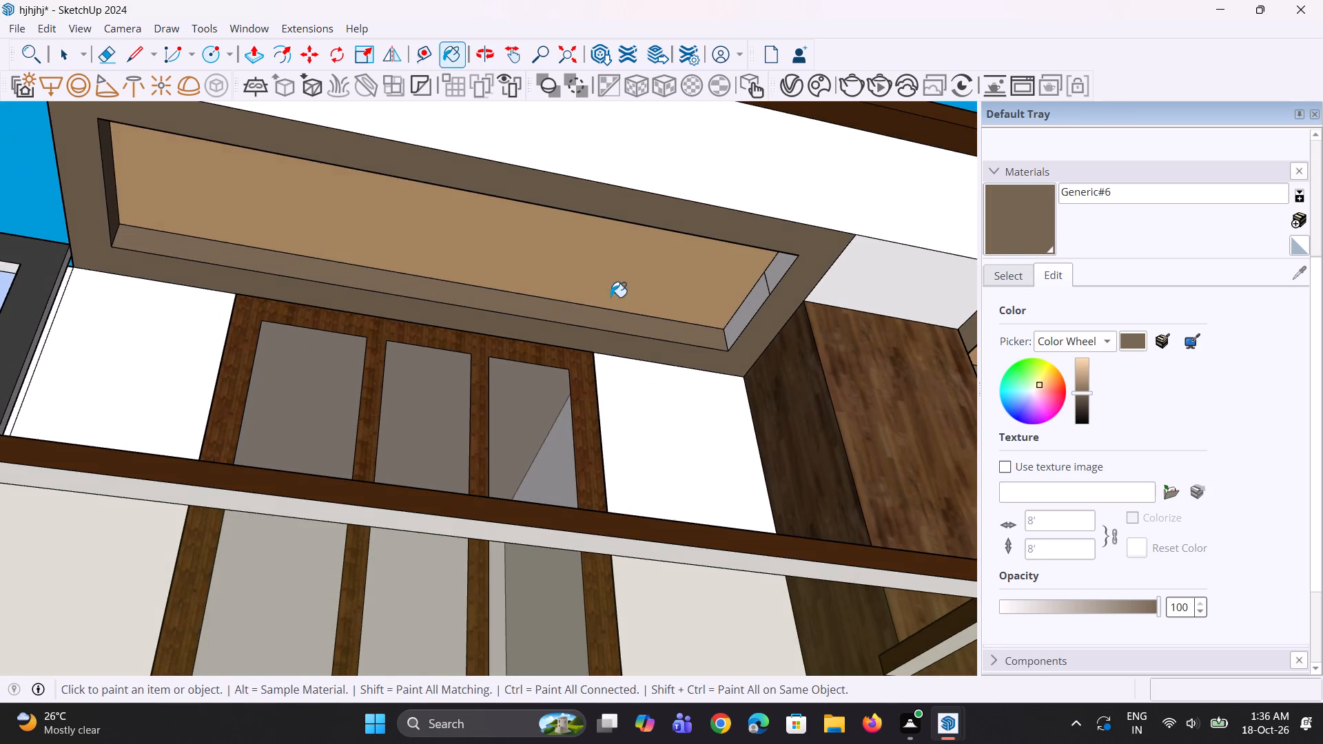
pyautogui.scroll(2, 732, 280)
pyautogui.click(734, 327)
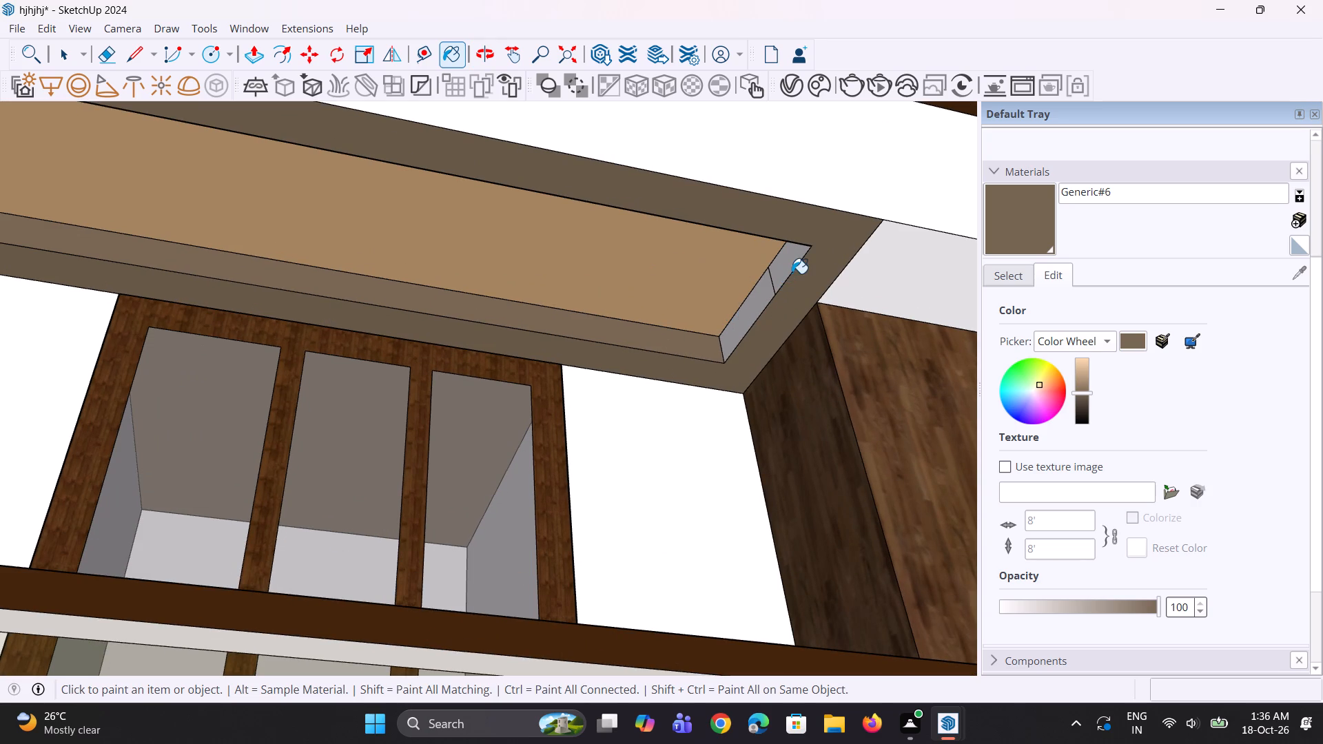
pyautogui.click(786, 269)
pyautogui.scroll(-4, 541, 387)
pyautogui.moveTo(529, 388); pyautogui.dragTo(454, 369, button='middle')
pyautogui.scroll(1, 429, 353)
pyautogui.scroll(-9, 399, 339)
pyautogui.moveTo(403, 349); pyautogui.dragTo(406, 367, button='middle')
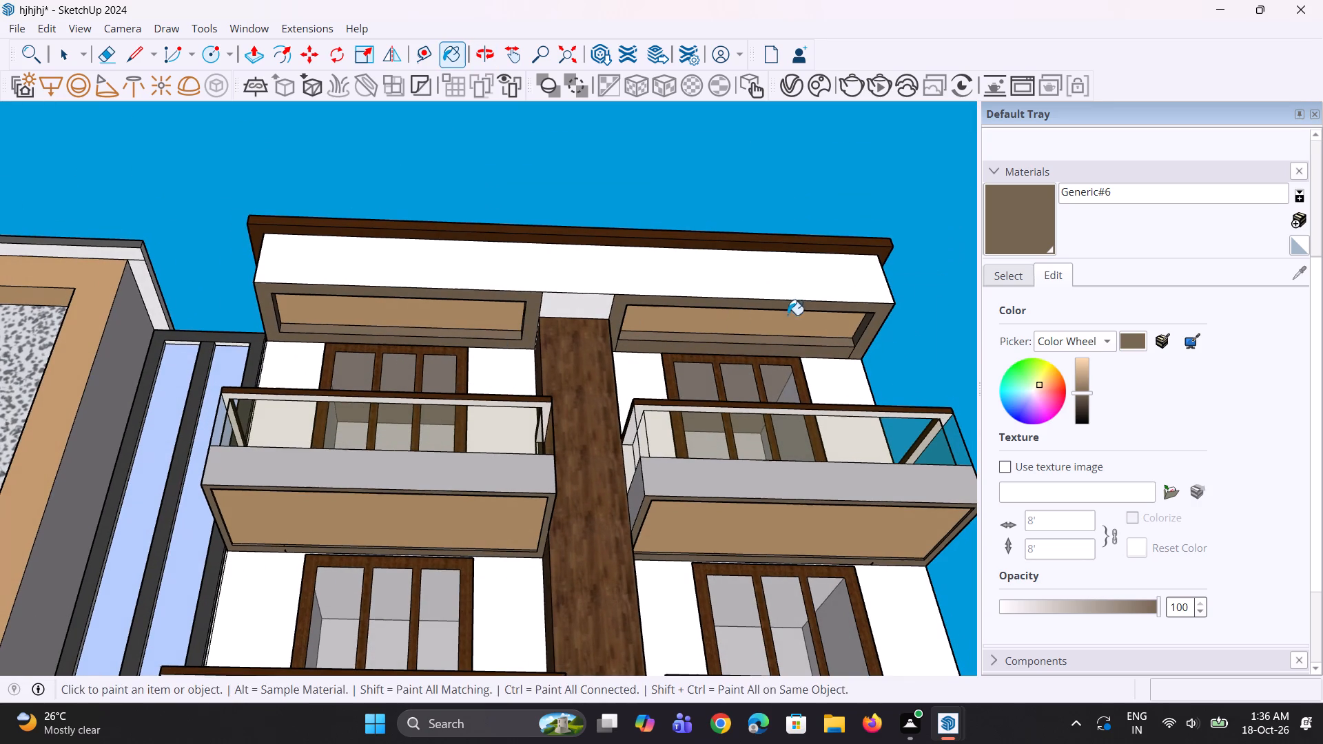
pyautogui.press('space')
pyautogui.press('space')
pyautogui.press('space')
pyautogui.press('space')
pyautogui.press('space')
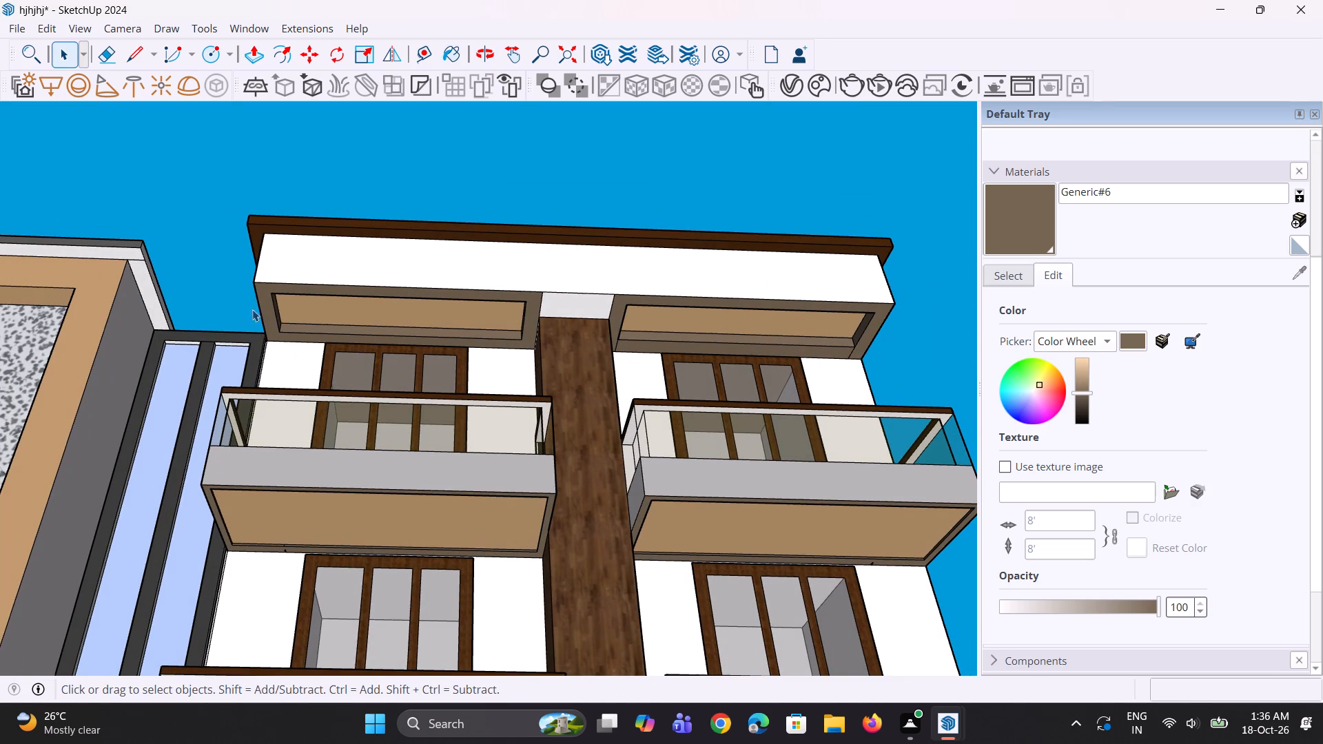
# Paint the underside rim and rear recess edge of the left bay's second balcony from the top with the brown material.
pyautogui.scroll(-9, 254, 309)
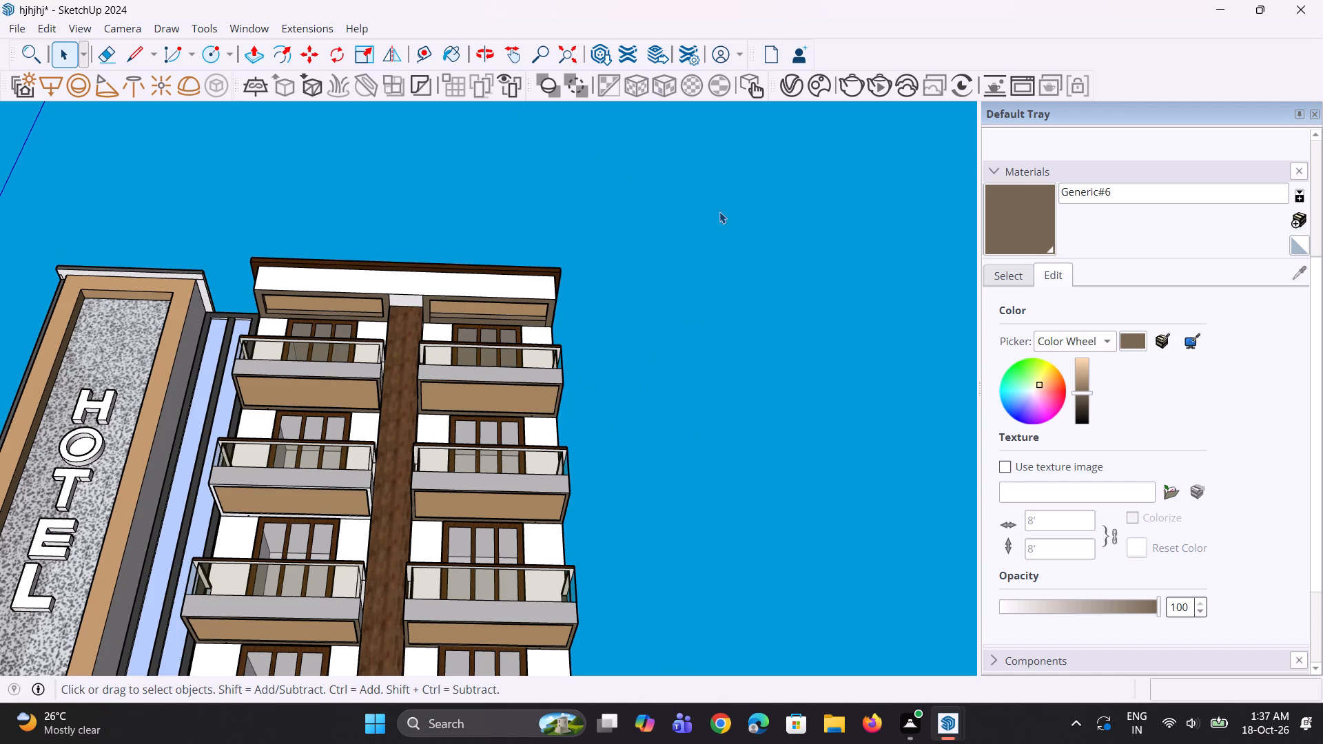
pyautogui.click(1005, 229)
pyautogui.scroll(3, 301, 567)
pyautogui.scroll(6, 340, 516)
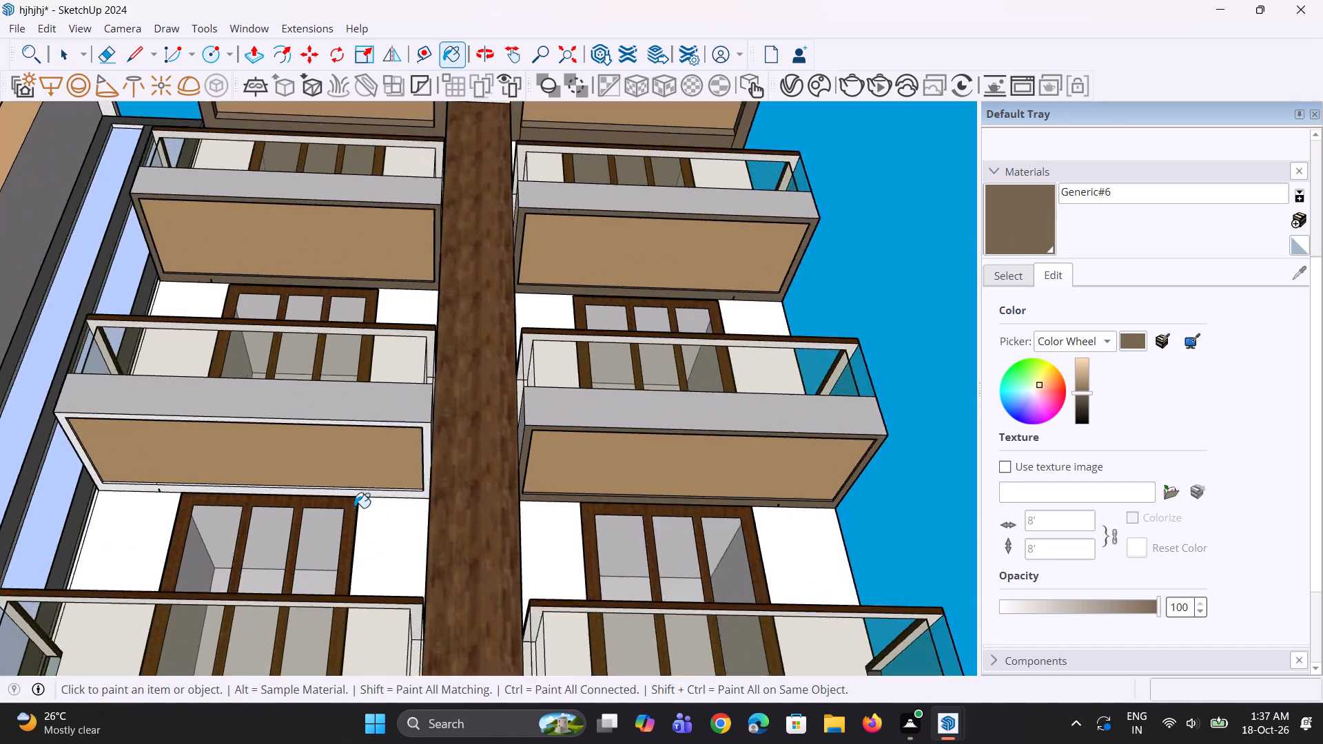
pyautogui.scroll(5, 354, 508)
pyautogui.click(369, 488)
pyautogui.scroll(5, 483, 468)
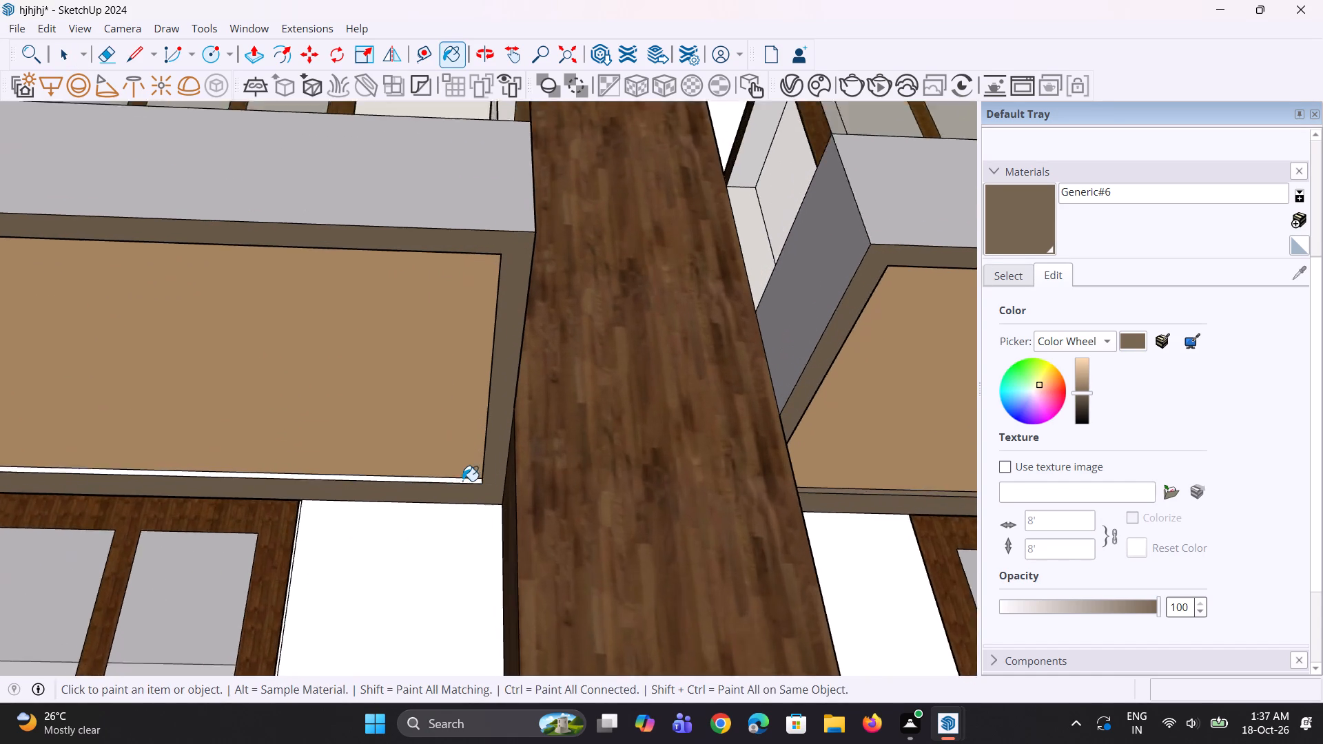
pyautogui.scroll(1, 462, 481)
pyautogui.click(462, 481)
# Paint both segments of the pillar-side recess edge under the second-from-top left-bay balcony with the brown material.
pyautogui.moveTo(431, 484); pyautogui.dragTo(559, 462, button='middle')
pyautogui.scroll(2, 535, 443)
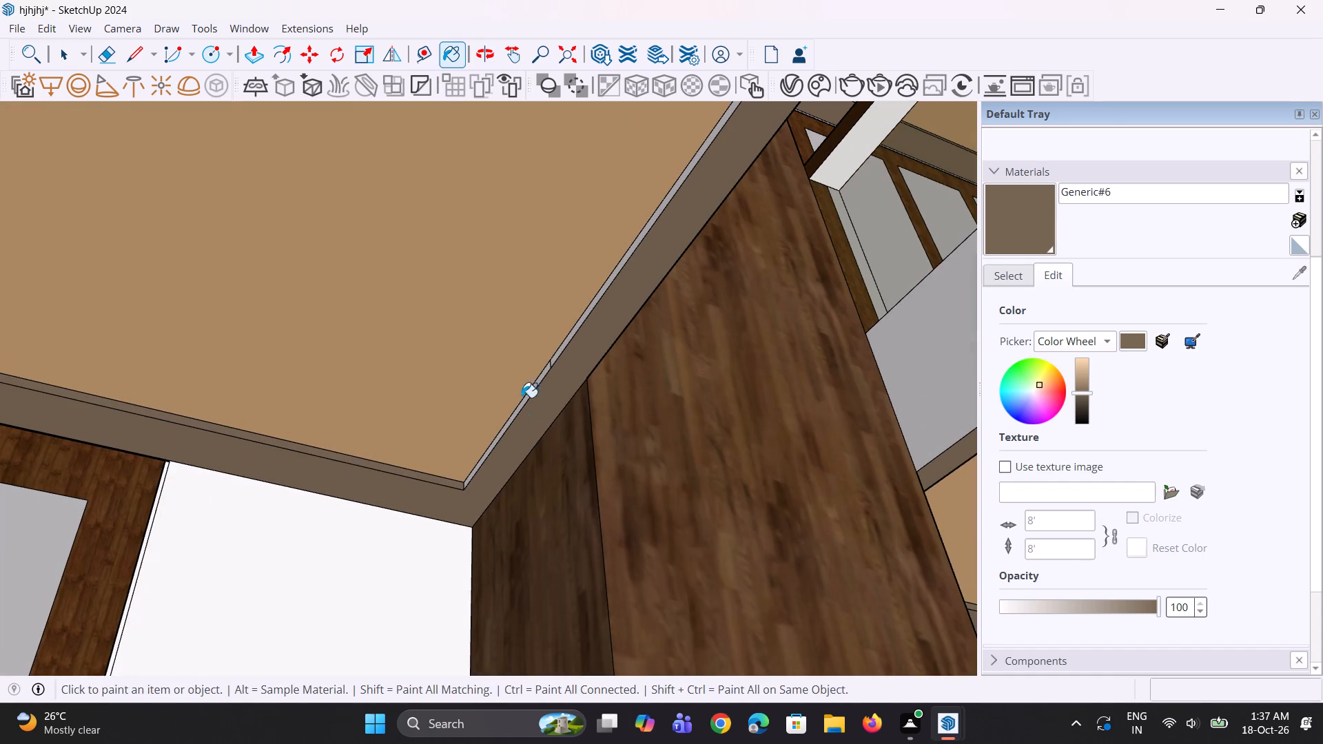
pyautogui.click(529, 391)
pyautogui.scroll(3, 664, 265)
pyautogui.scroll(5, 576, 271)
pyautogui.click(578, 302)
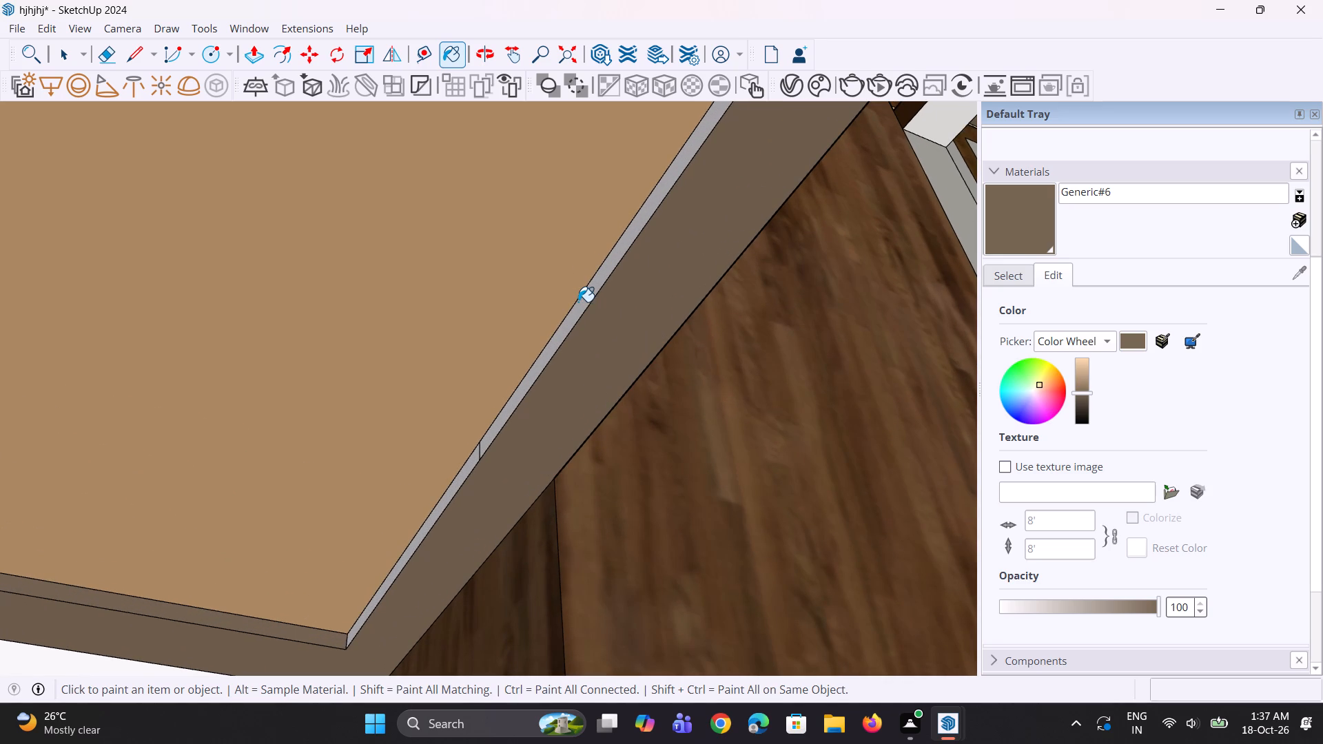
pyautogui.click(582, 305)
pyautogui.scroll(3, 480, 404)
pyautogui.click(469, 479)
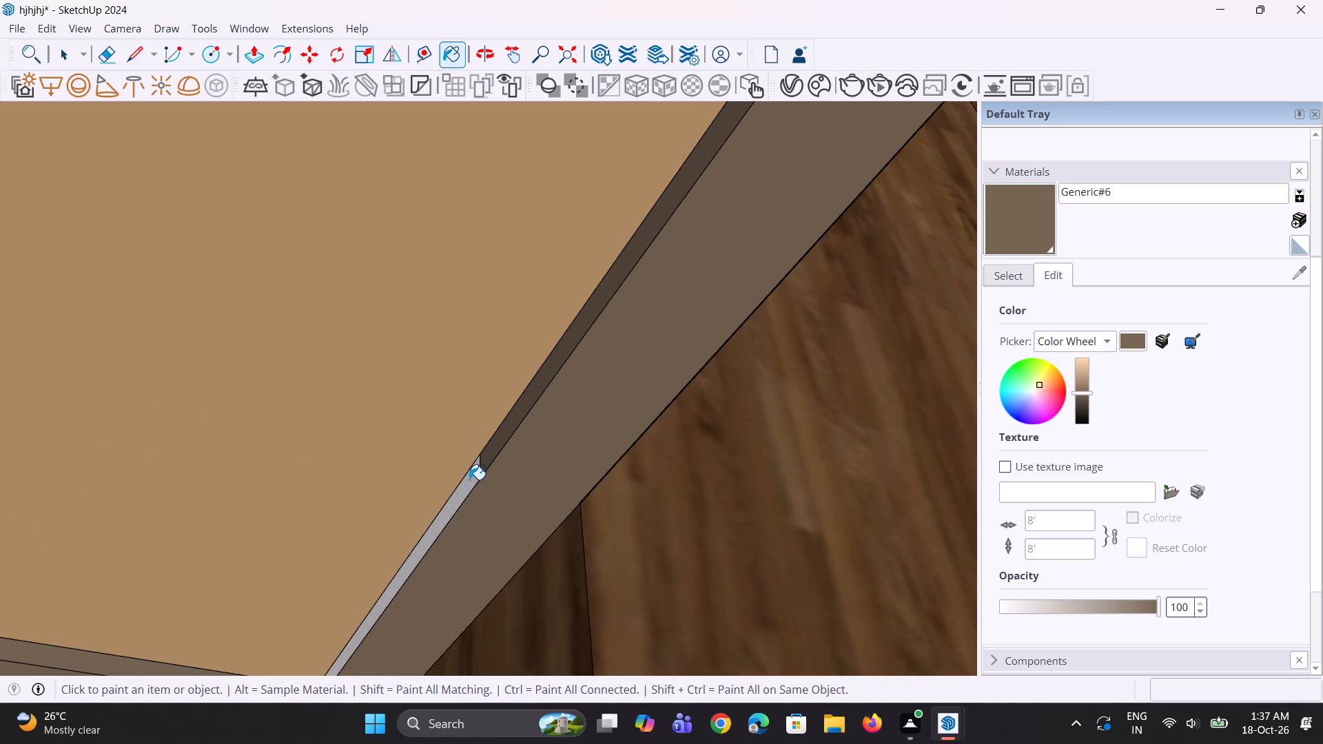
# Paint the outer recess edge and the remaining rear segment under the second-from-top left-bay balcony with the brown material.
pyautogui.scroll(-17, 507, 438)
pyautogui.scroll(-10, 507, 434)
pyautogui.moveTo(288, 395); pyautogui.dragTo(39, 380, button='middle')
pyautogui.scroll(7, 112, 462)
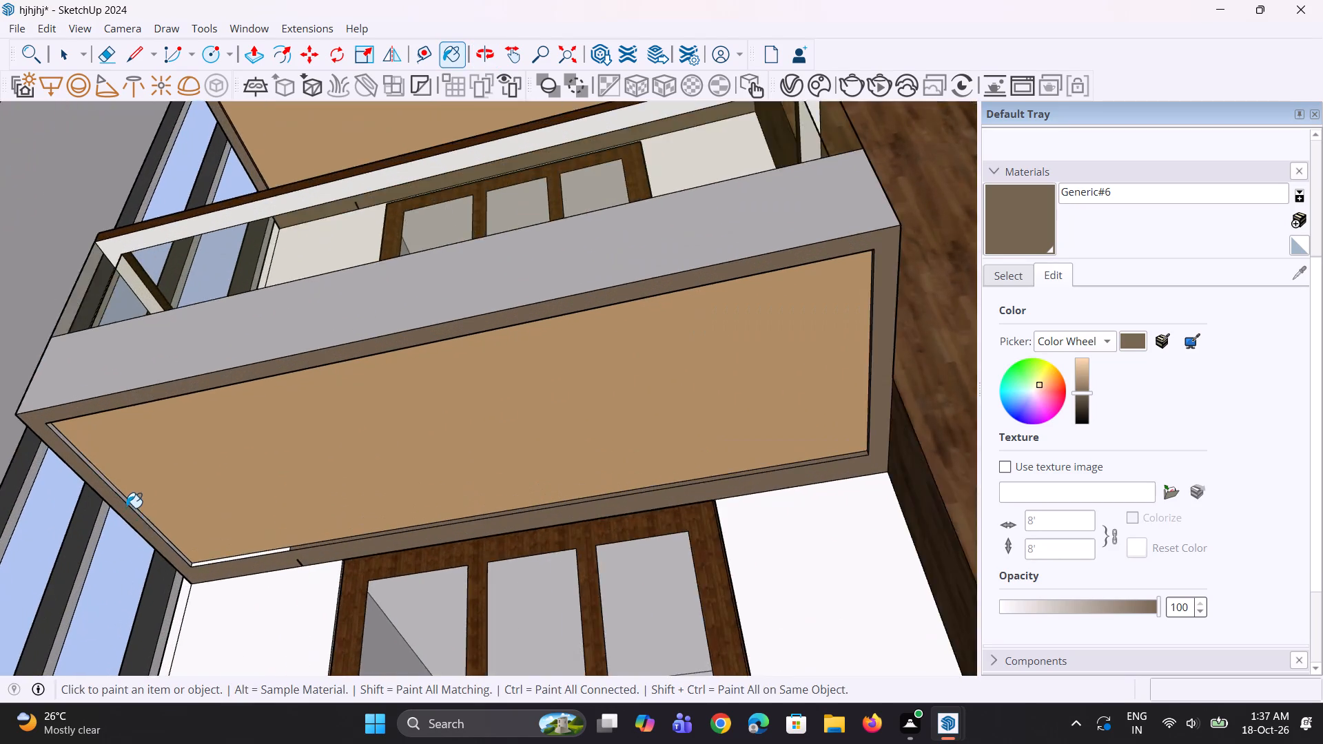
pyautogui.scroll(13, 126, 508)
pyautogui.click(152, 524)
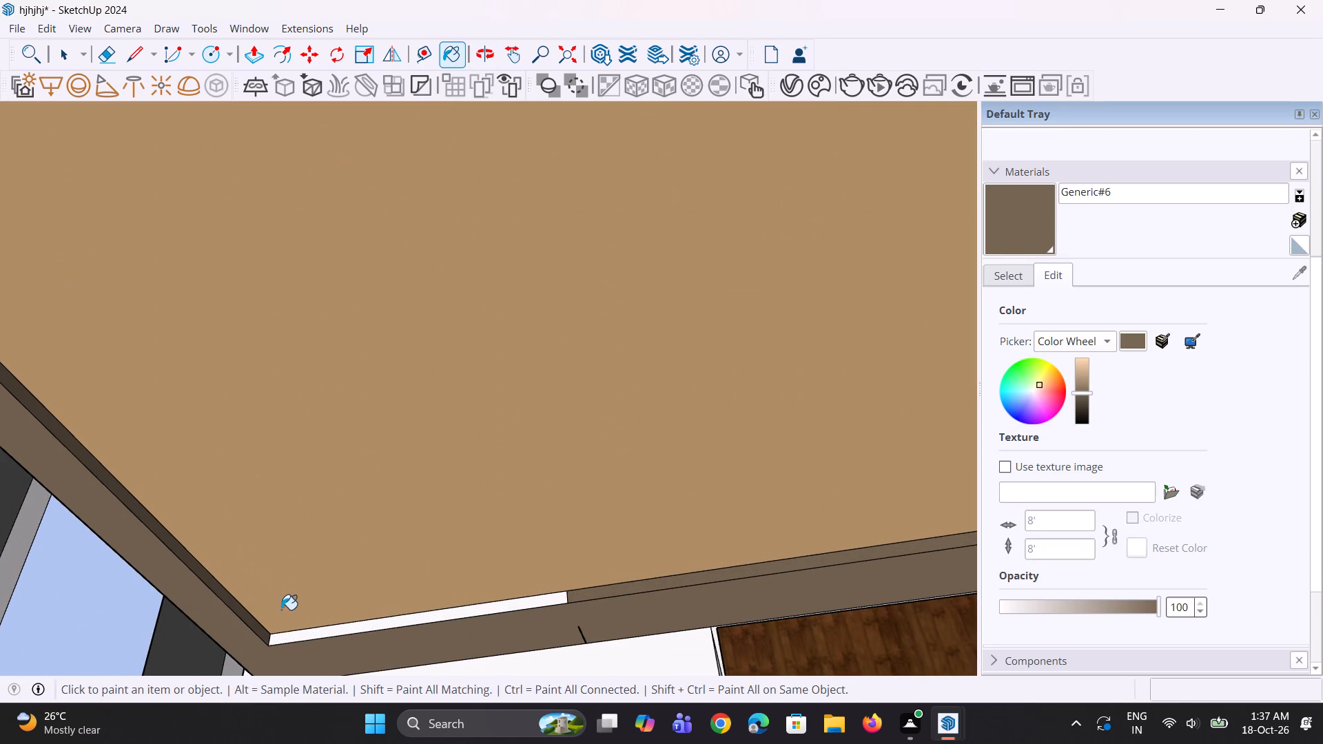
pyautogui.click(300, 636)
# Sample the dark brown Generic material from the handrail of a right-bay balcony.
pyautogui.scroll(-10, 297, 612)
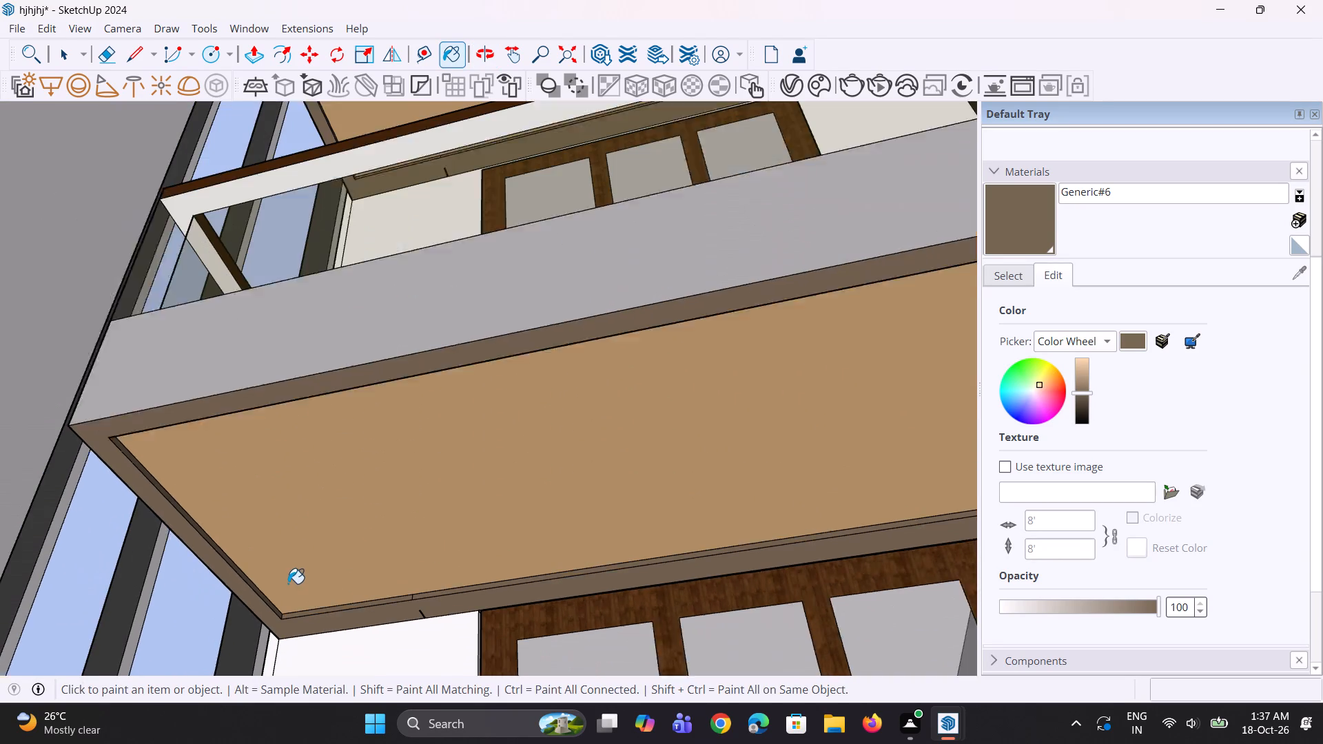
pyautogui.moveTo(198, 527); pyautogui.dragTo(281, 551, button='middle')
pyautogui.scroll(-9, 165, 489)
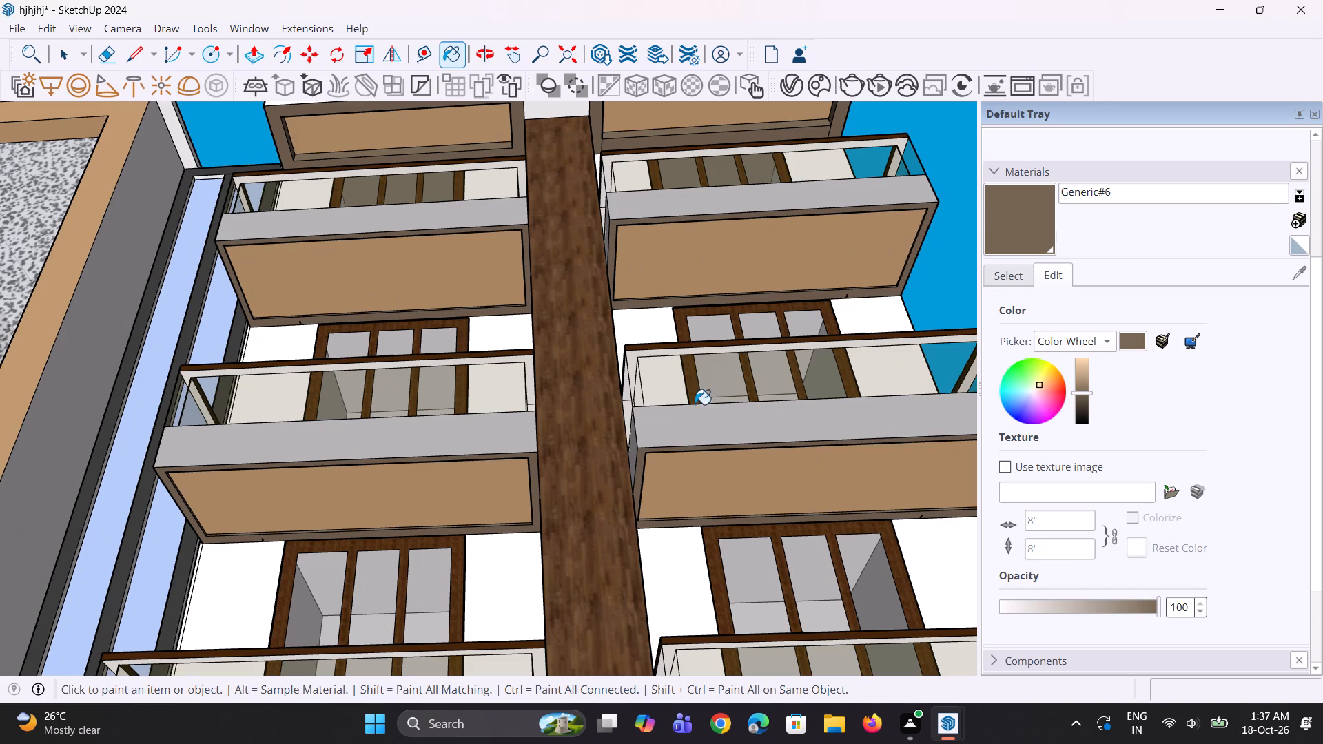
pyautogui.press('space')
pyautogui.press('space')
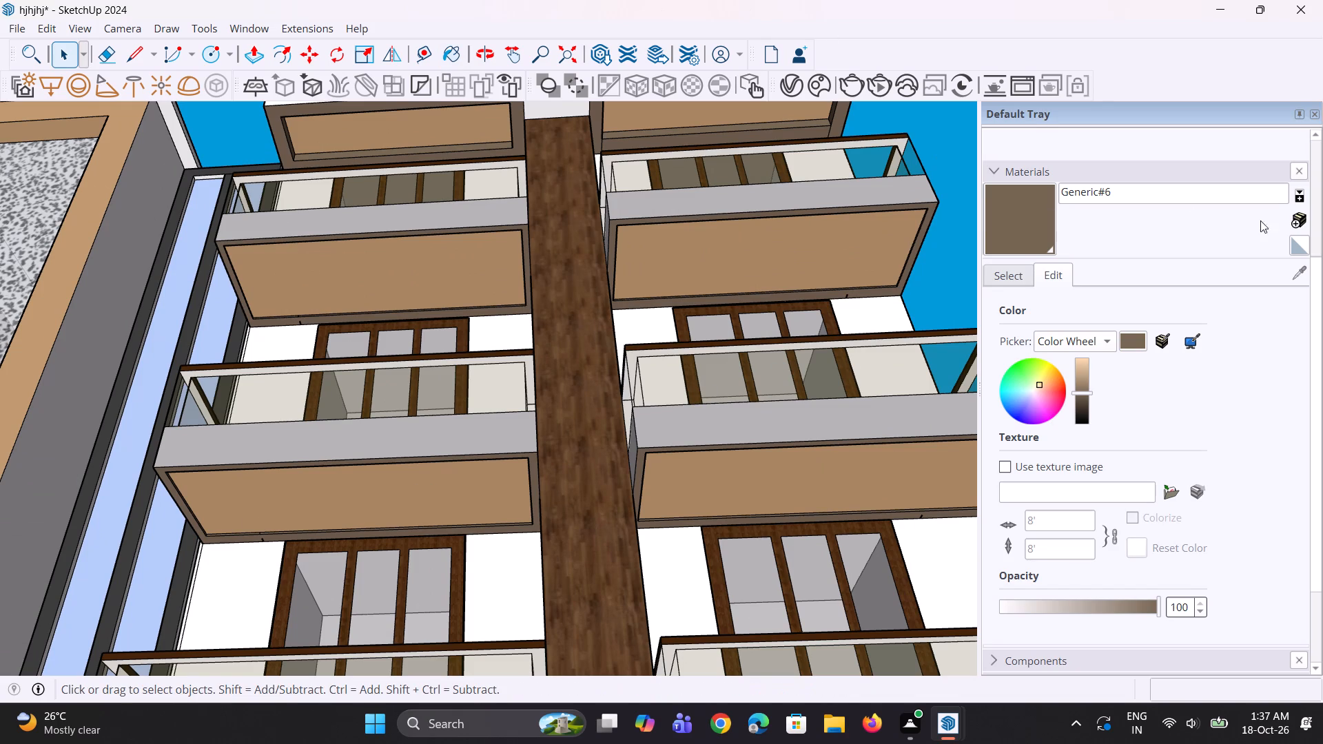
pyautogui.click(1016, 276)
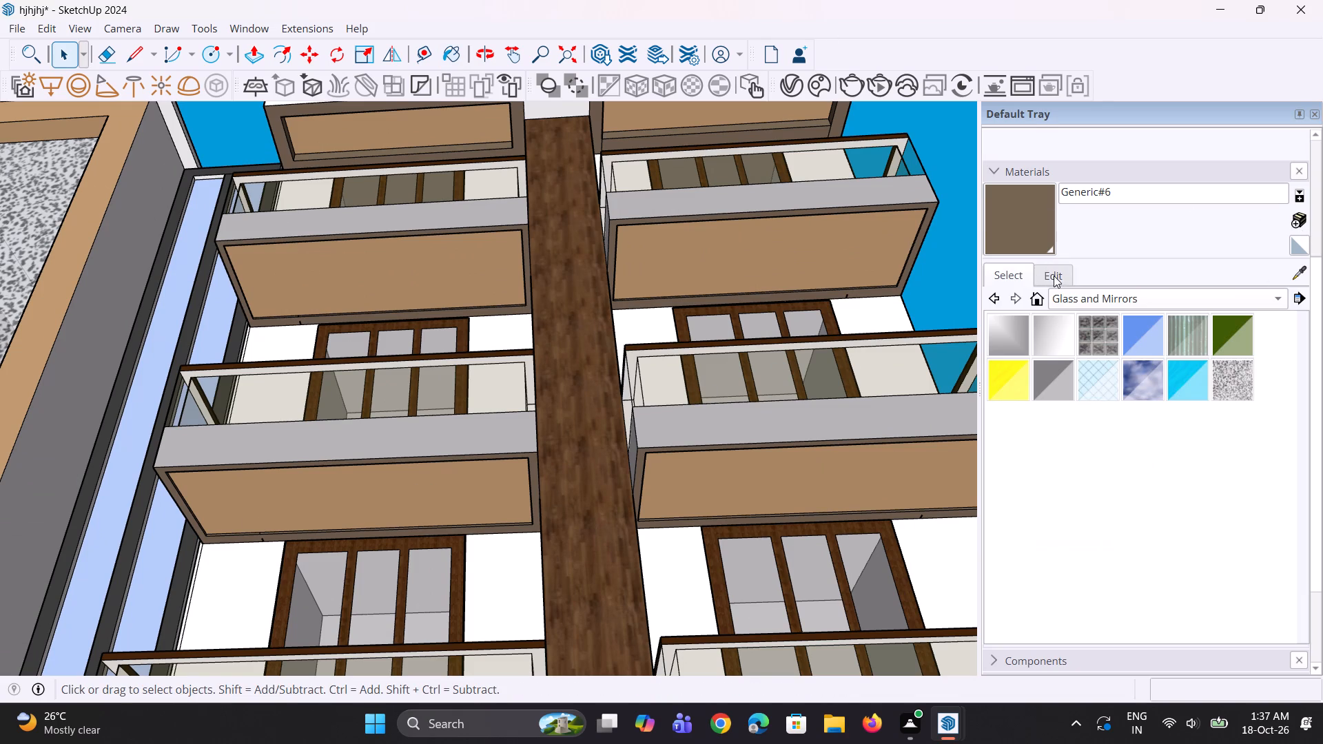
pyautogui.click(1296, 277)
pyautogui.moveTo(786, 297); pyautogui.dragTo(771, 423, button='middle')
pyautogui.scroll(2, 761, 428)
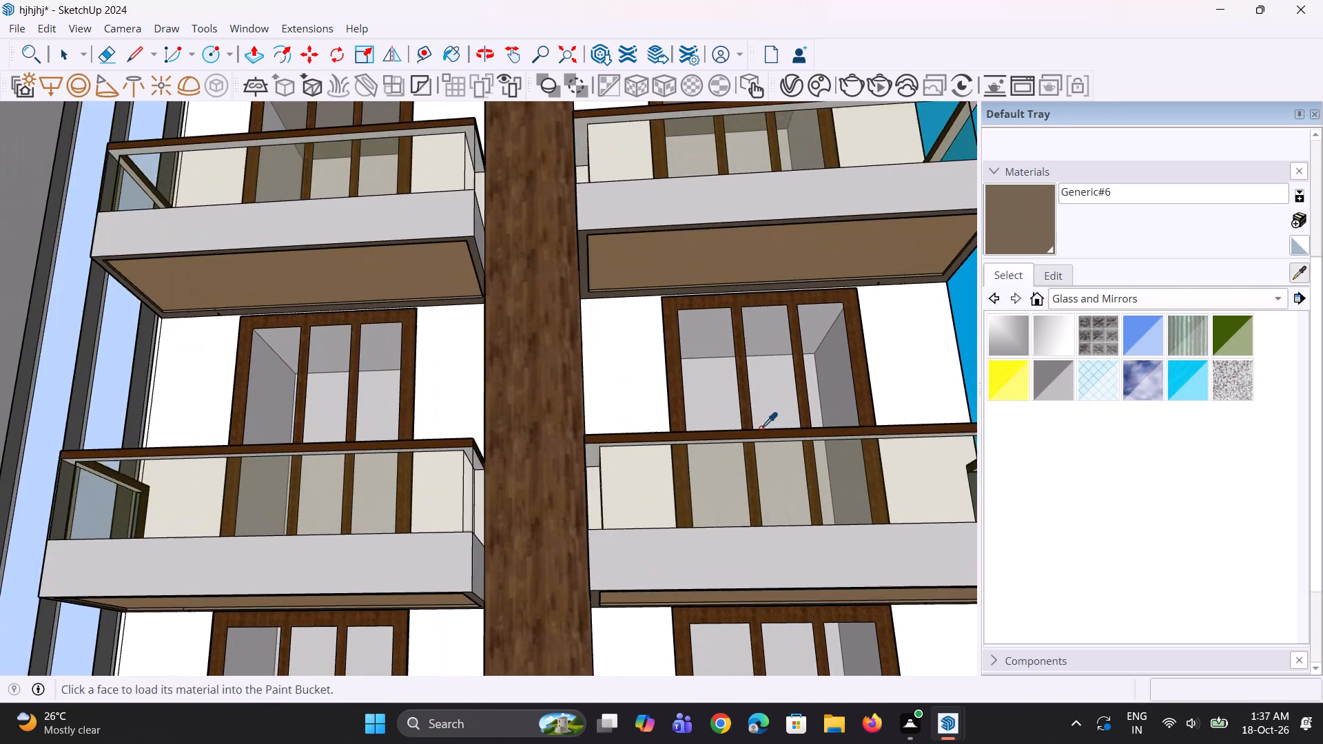
pyautogui.scroll(6, 761, 428)
pyautogui.click(759, 436)
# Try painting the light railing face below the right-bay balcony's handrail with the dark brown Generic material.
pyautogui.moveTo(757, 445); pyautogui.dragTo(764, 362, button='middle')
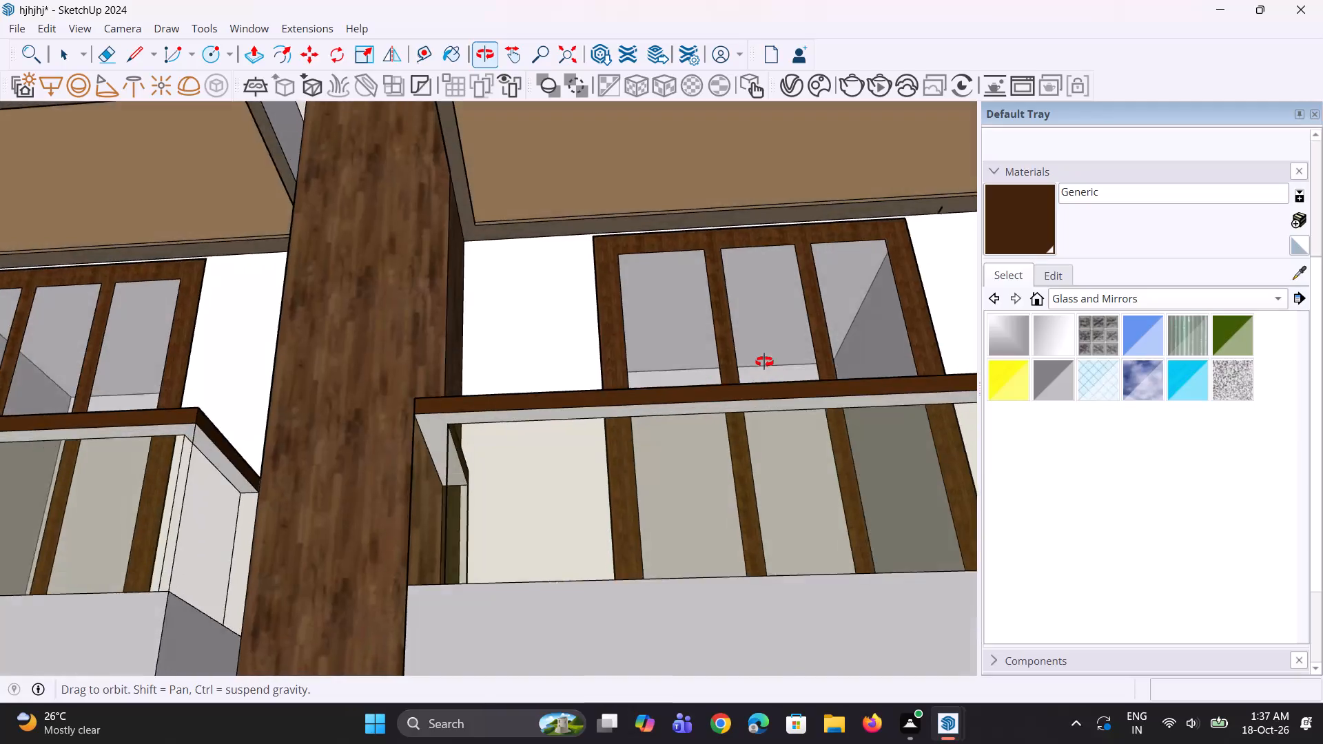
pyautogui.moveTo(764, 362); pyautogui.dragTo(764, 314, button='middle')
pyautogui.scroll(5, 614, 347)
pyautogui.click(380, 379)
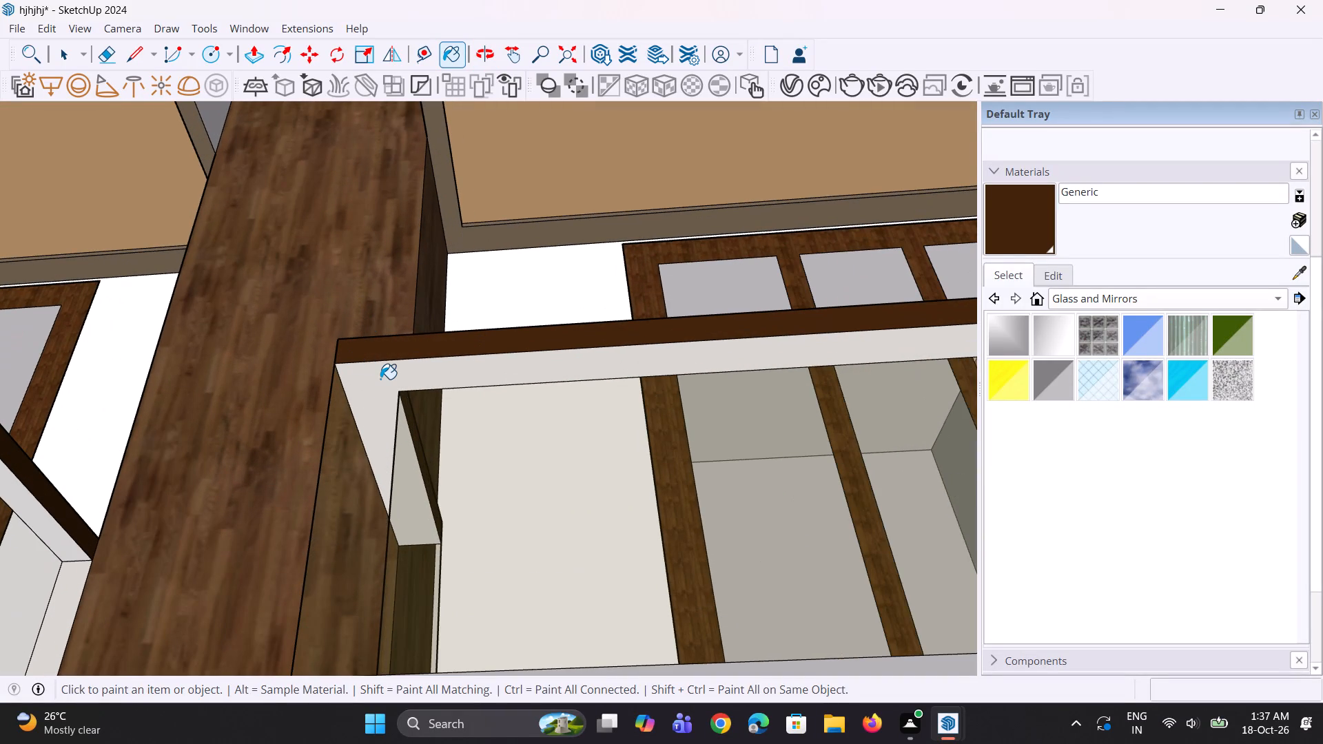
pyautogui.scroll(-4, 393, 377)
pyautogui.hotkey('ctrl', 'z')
# Push the front railing face below the right-bay balcony's handrail inward by 1 3/8 inches.
pyautogui.keyDown('ctrl'); pyautogui.scroll(3, 391, 375); pyautogui.keyUp('ctrl')
pyautogui.scroll(6, 347, 375)
pyautogui.moveTo(351, 389); pyautogui.dragTo(688, 423, button='middle')
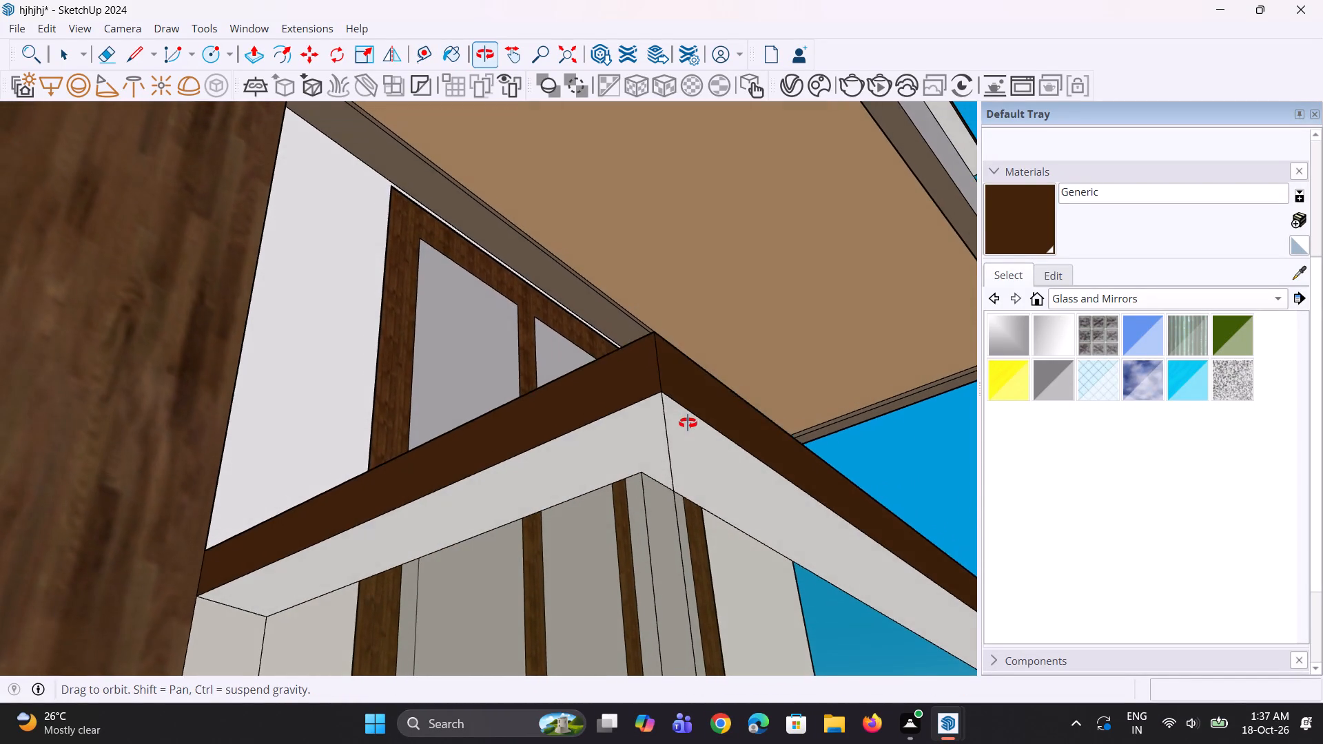
pyautogui.moveTo(688, 423); pyautogui.dragTo(582, 442, button='middle')
pyautogui.press('p')
pyautogui.click(724, 504)
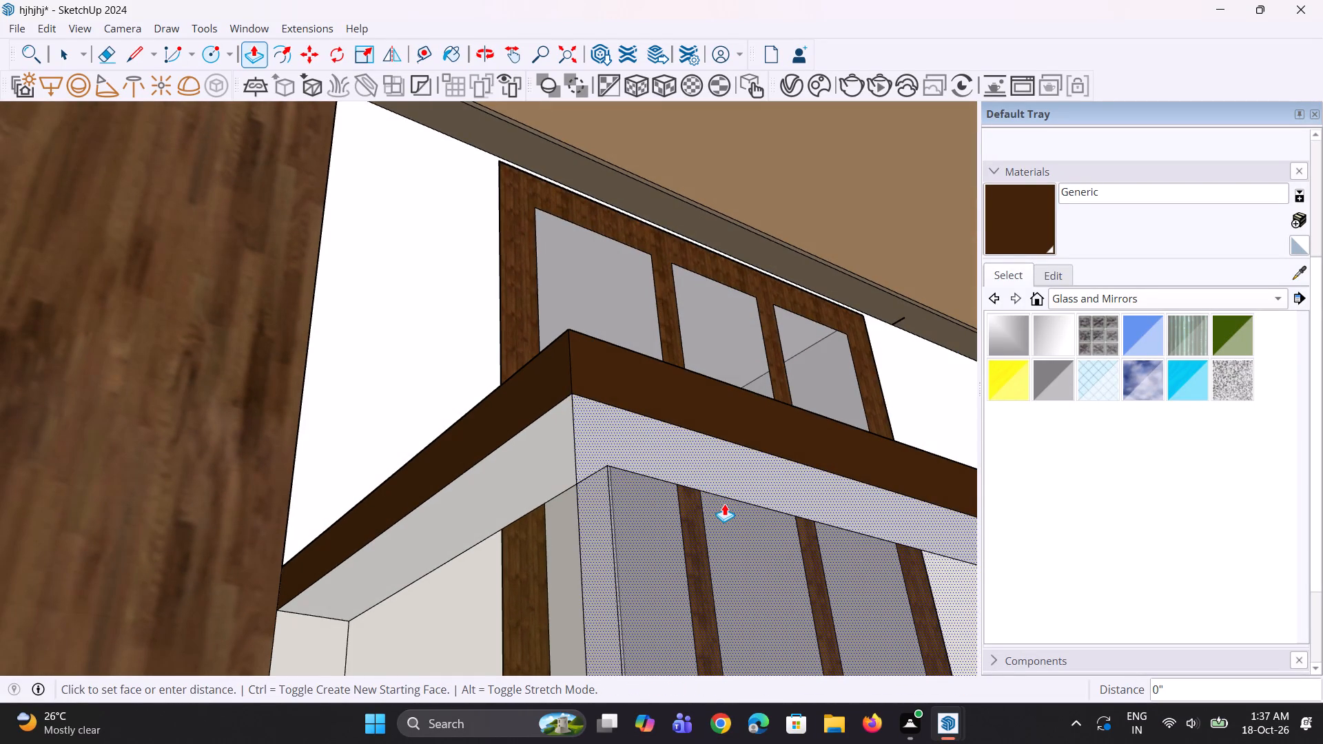
pyautogui.click(702, 503)
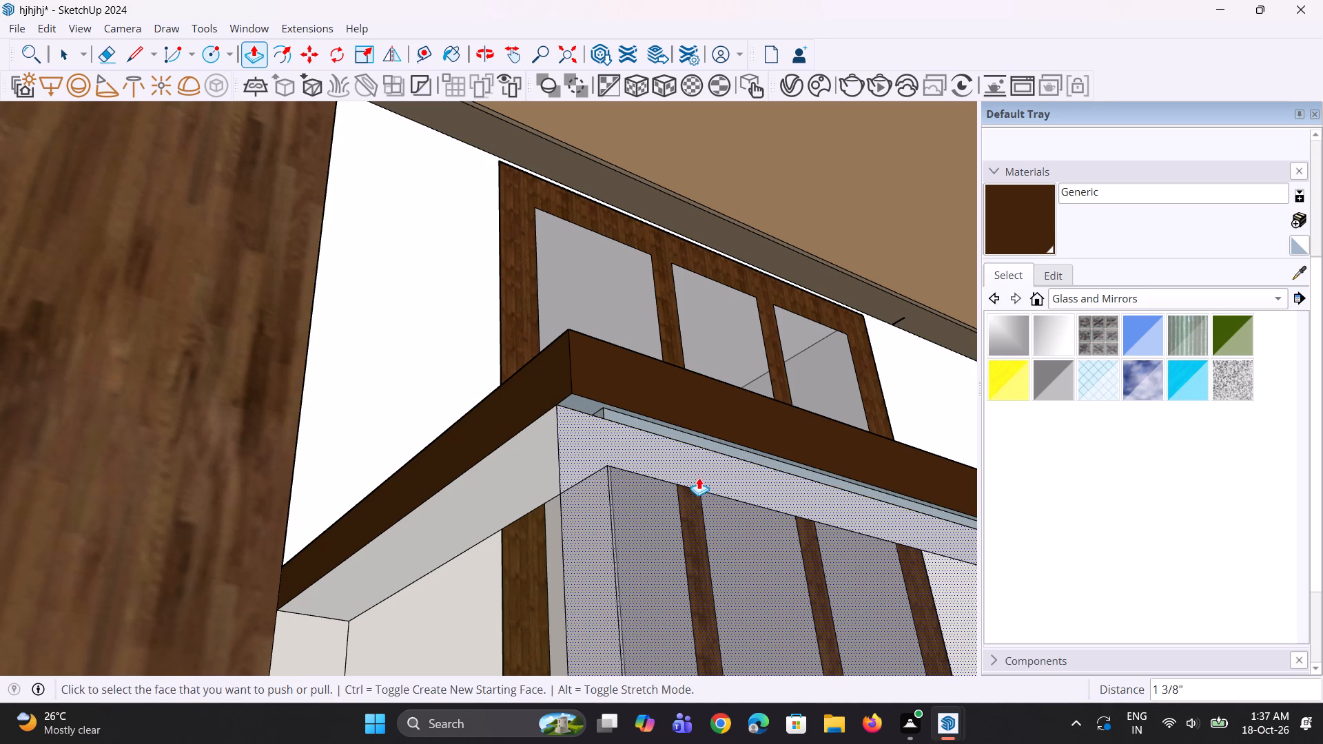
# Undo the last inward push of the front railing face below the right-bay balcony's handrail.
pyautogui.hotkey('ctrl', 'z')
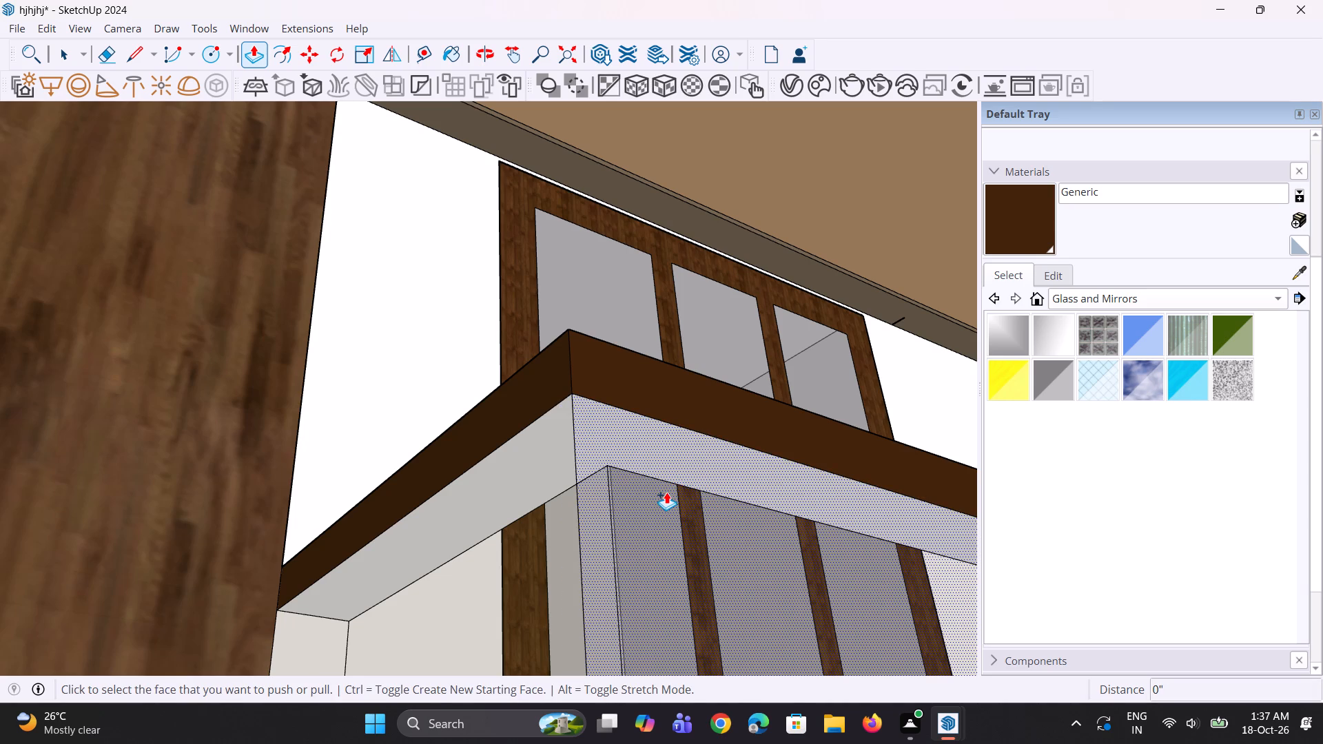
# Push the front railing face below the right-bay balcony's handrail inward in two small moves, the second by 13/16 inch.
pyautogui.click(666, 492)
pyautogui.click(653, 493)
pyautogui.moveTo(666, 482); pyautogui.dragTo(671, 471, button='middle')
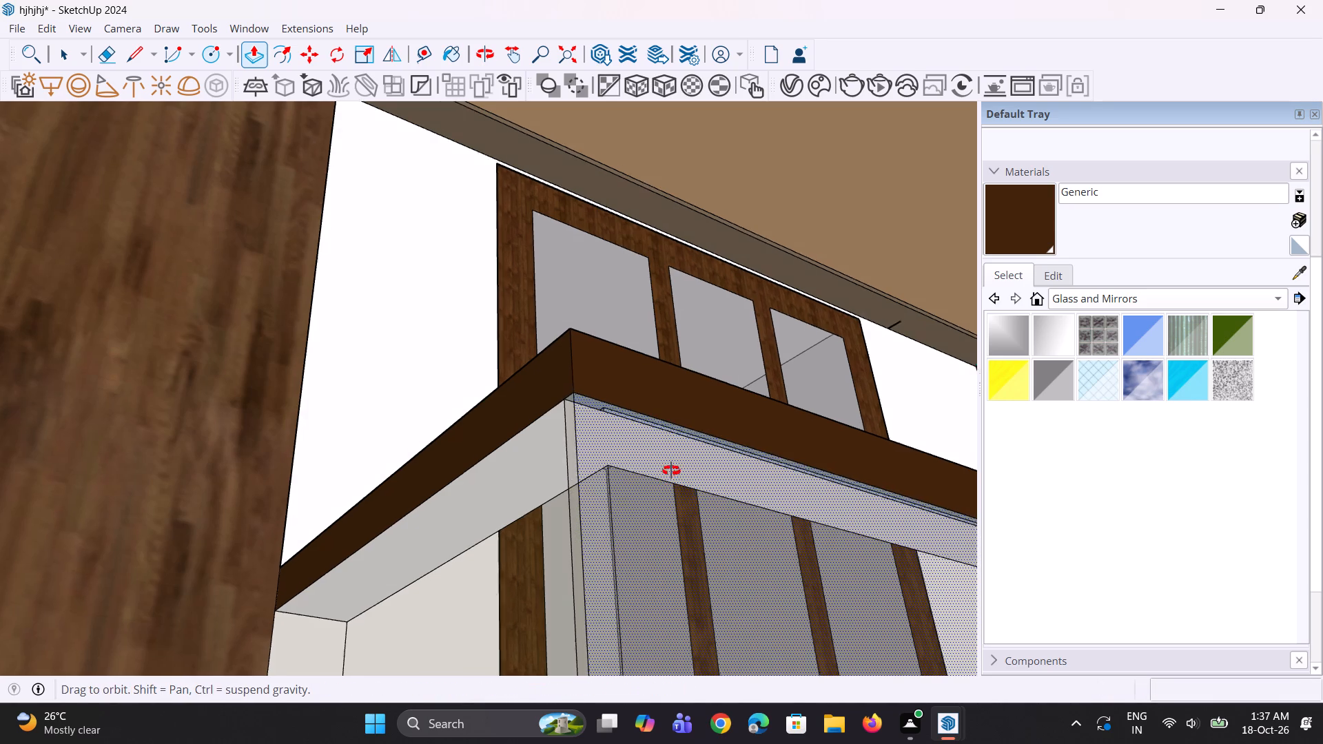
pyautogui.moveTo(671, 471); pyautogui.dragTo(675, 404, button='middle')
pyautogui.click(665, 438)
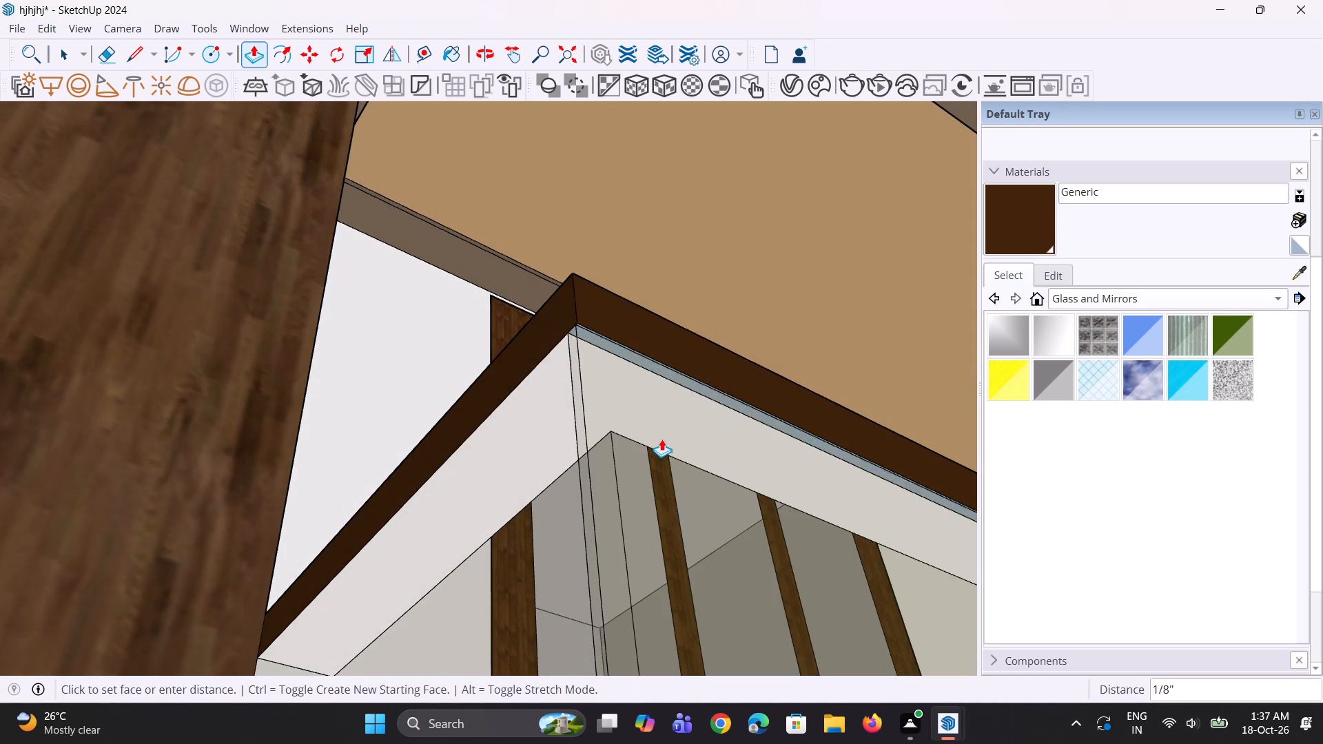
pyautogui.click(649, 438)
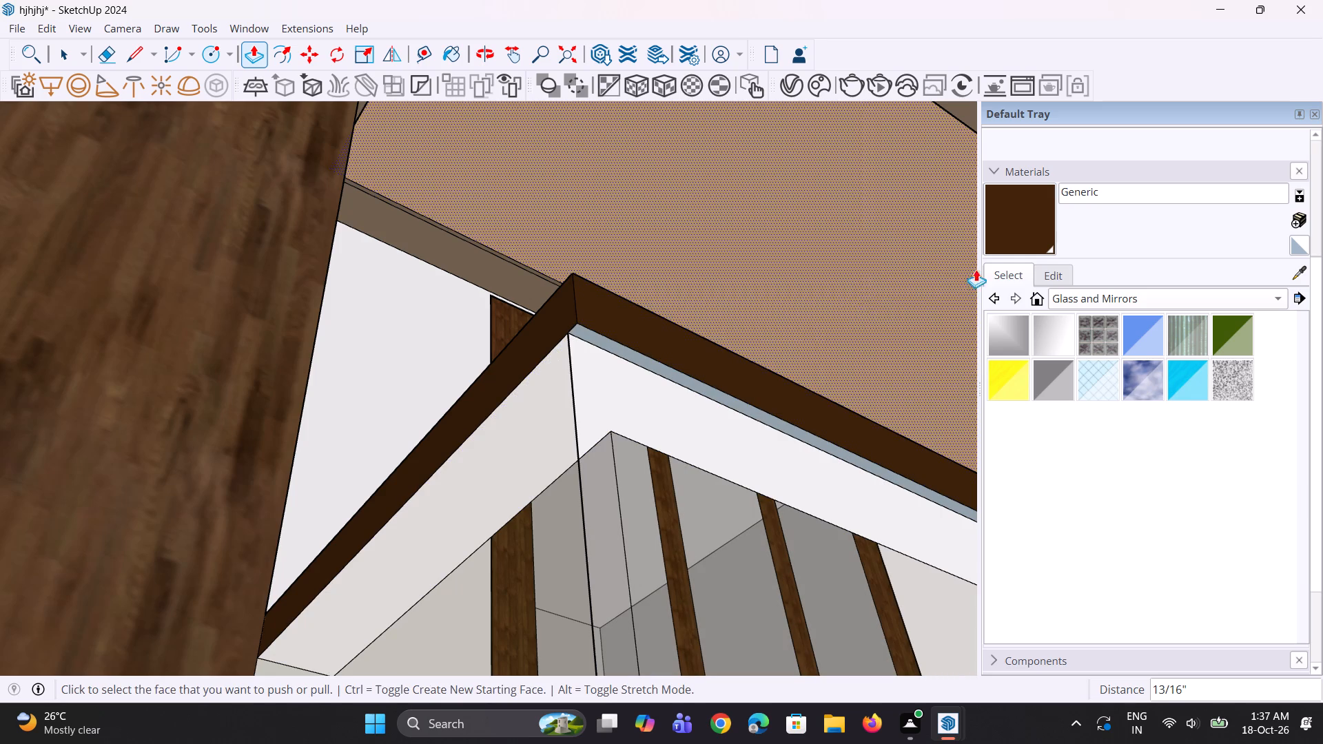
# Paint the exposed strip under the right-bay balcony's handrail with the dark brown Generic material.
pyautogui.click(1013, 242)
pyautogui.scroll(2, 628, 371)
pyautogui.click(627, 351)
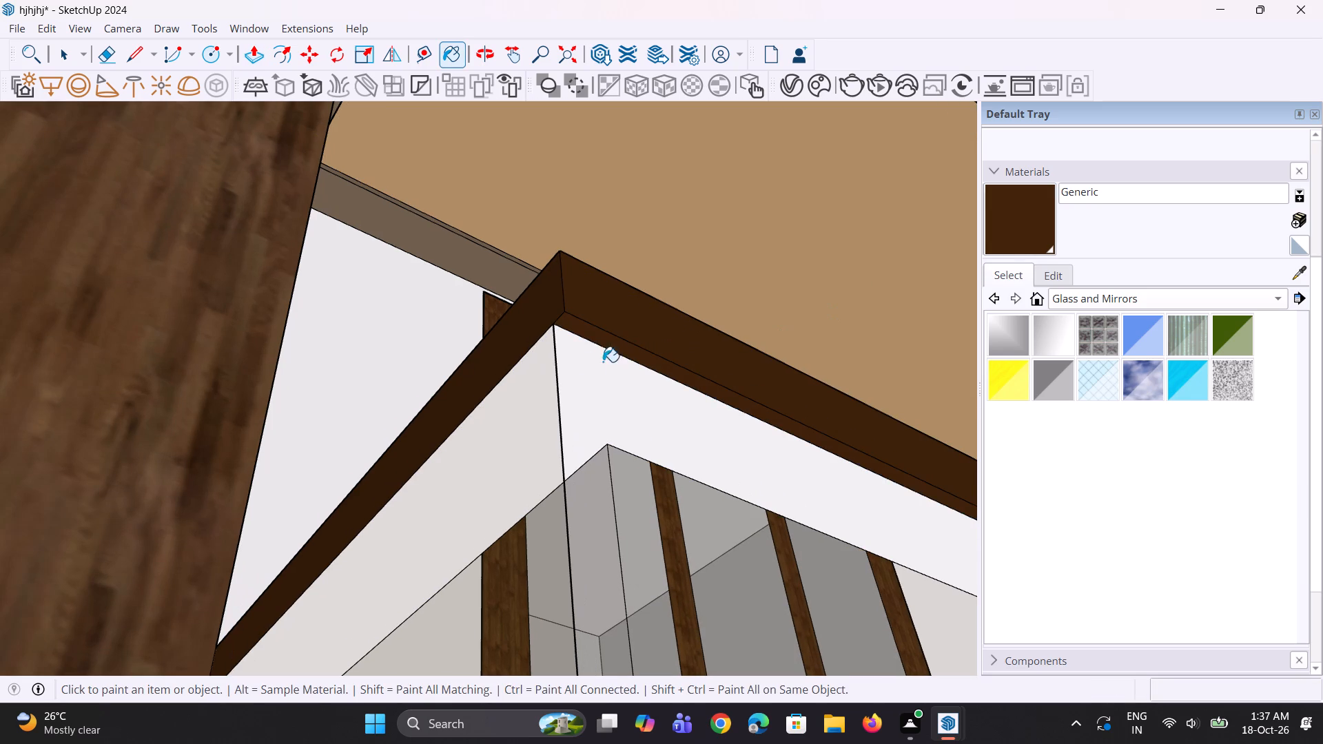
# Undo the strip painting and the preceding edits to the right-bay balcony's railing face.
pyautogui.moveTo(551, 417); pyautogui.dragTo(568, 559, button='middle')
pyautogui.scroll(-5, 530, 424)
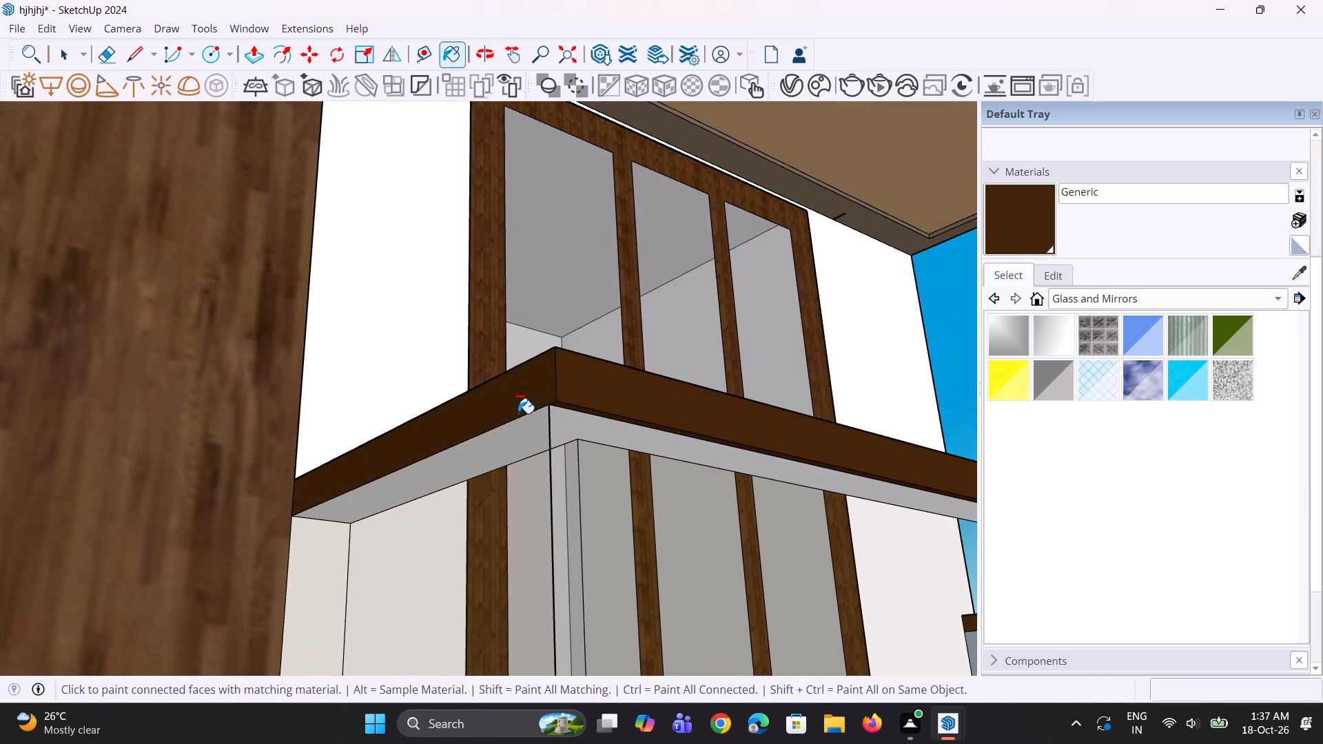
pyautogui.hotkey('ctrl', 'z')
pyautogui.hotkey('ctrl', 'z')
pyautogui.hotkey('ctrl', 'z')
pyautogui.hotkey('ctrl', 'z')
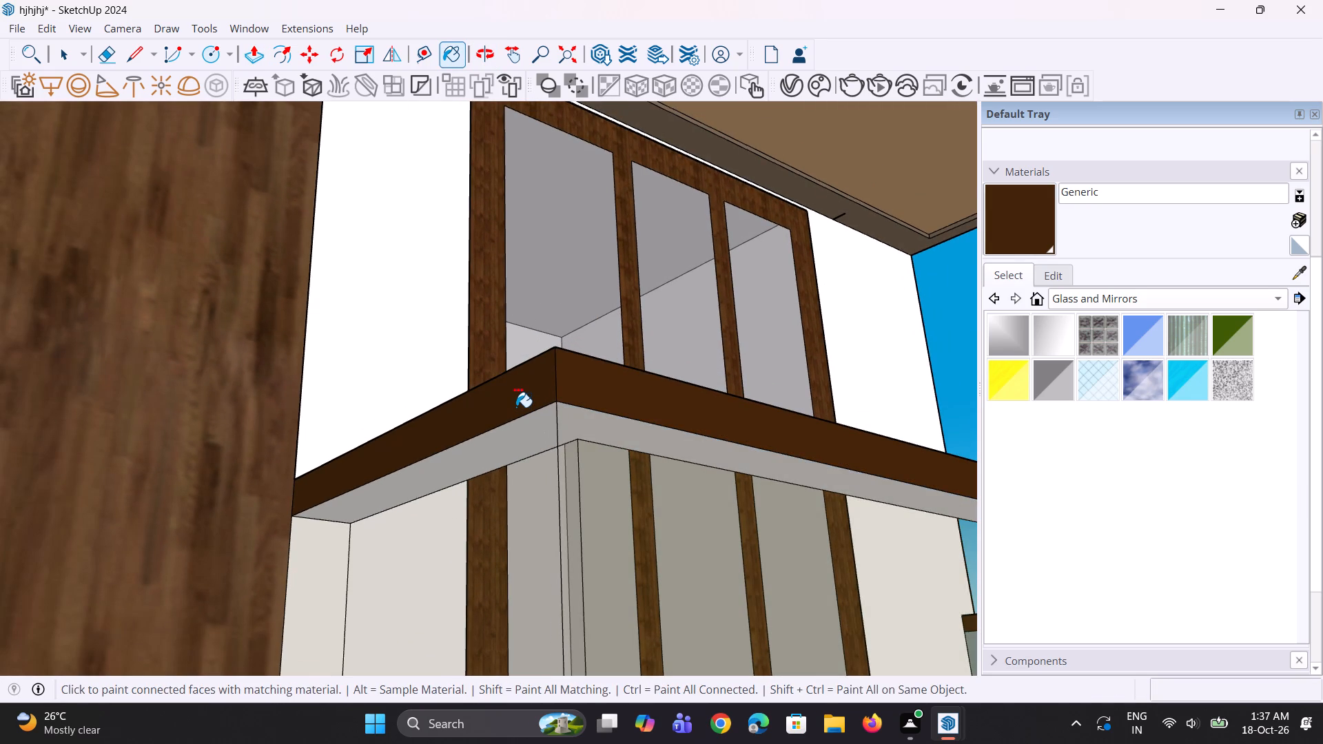
# Examine the left-bay and right-bay balconies from below and above, up to the roof edge.
pyautogui.scroll(-5, 512, 407)
pyautogui.scroll(-16, 448, 382)
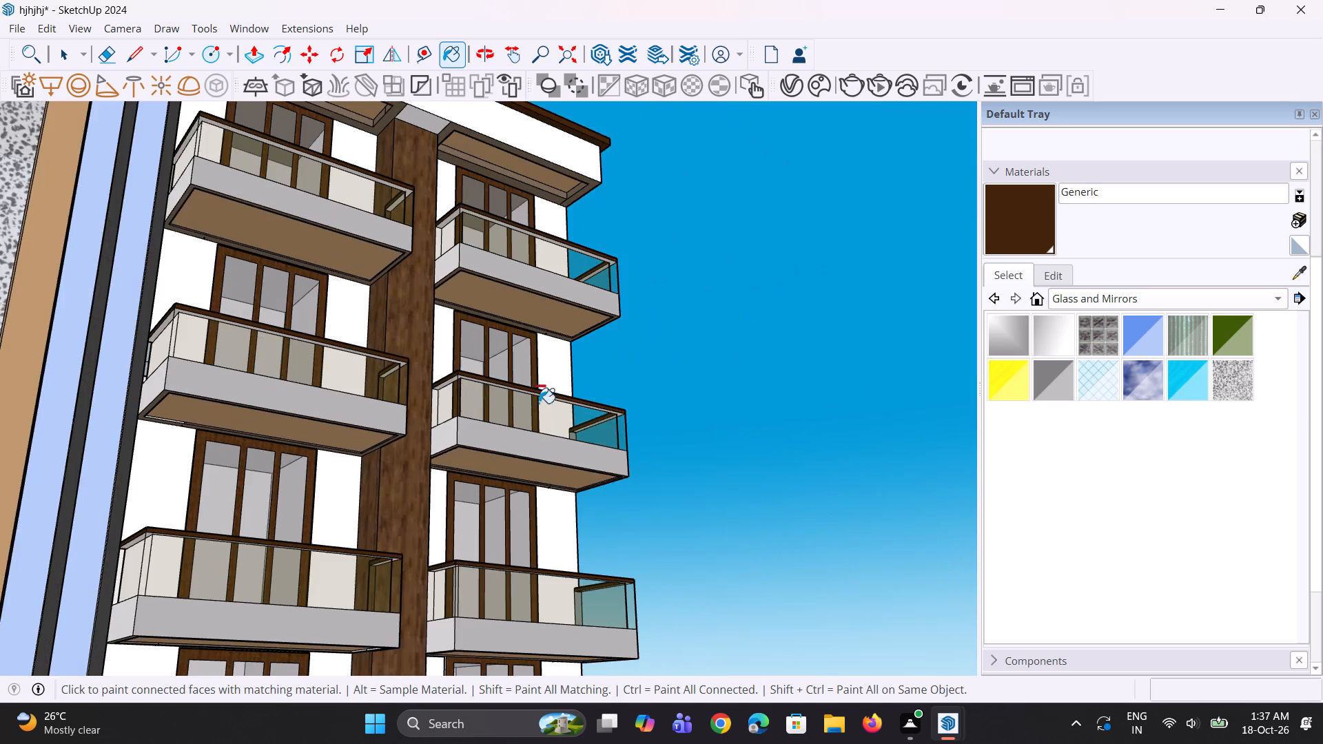
pyautogui.moveTo(592, 426); pyautogui.dragTo(300, 472, button='middle')
pyautogui.press('space')
pyautogui.press('space')
pyautogui.scroll(3, 469, 407)
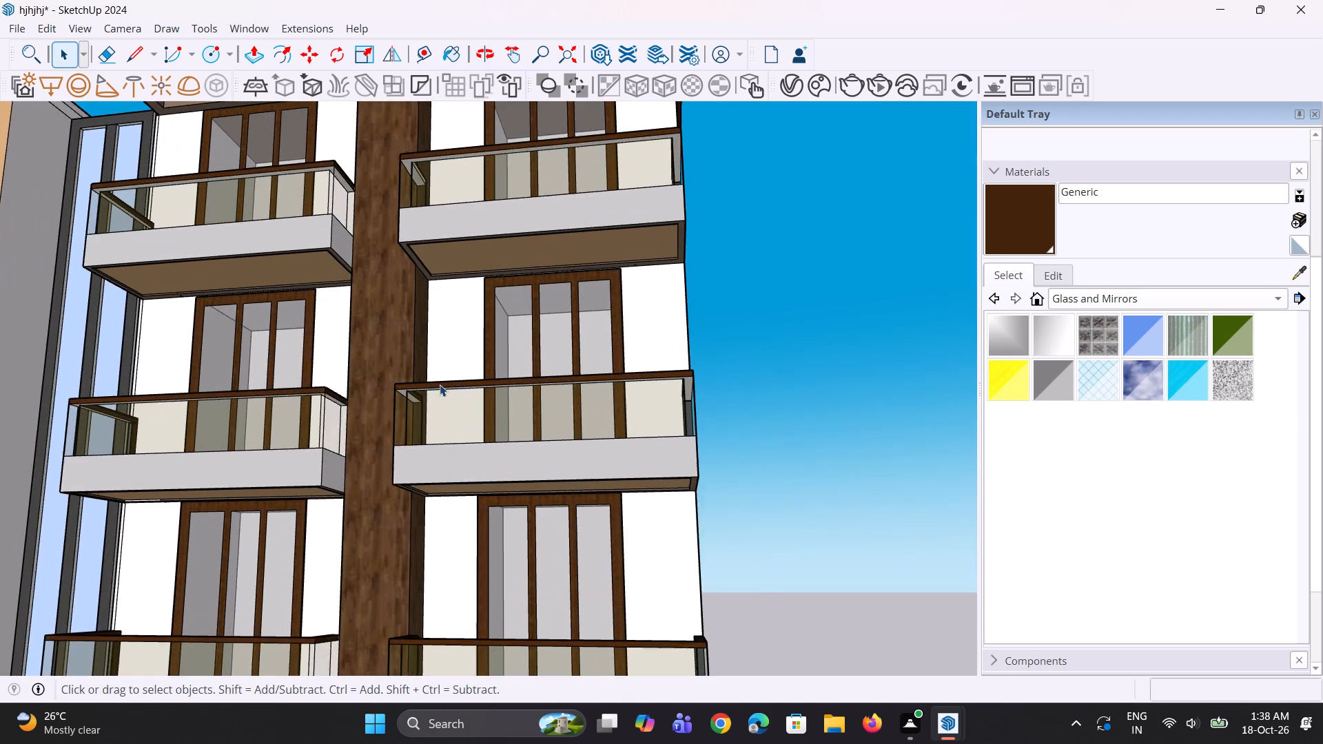
pyautogui.scroll(2, 438, 384)
pyautogui.moveTo(434, 391); pyautogui.dragTo(418, 504, button='middle')
pyautogui.scroll(-6, 431, 437)
pyautogui.moveTo(387, 463); pyautogui.dragTo(403, 541, button='middle')
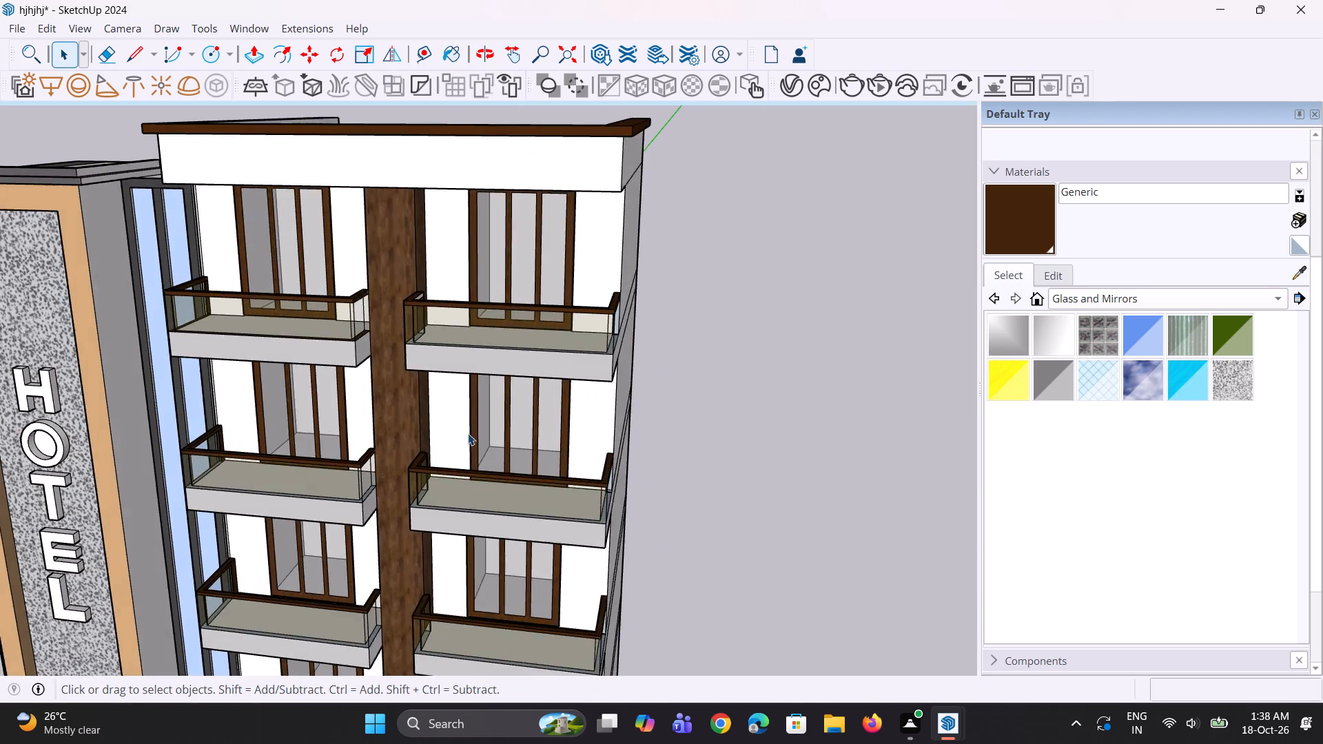
# Examine the whole hotel facade and the ground-floor frontage from the front.
pyautogui.scroll(-16, 469, 411)
pyautogui.moveTo(479, 454); pyautogui.dragTo(482, 406, button='middle')
pyautogui.scroll(1, 479, 454)
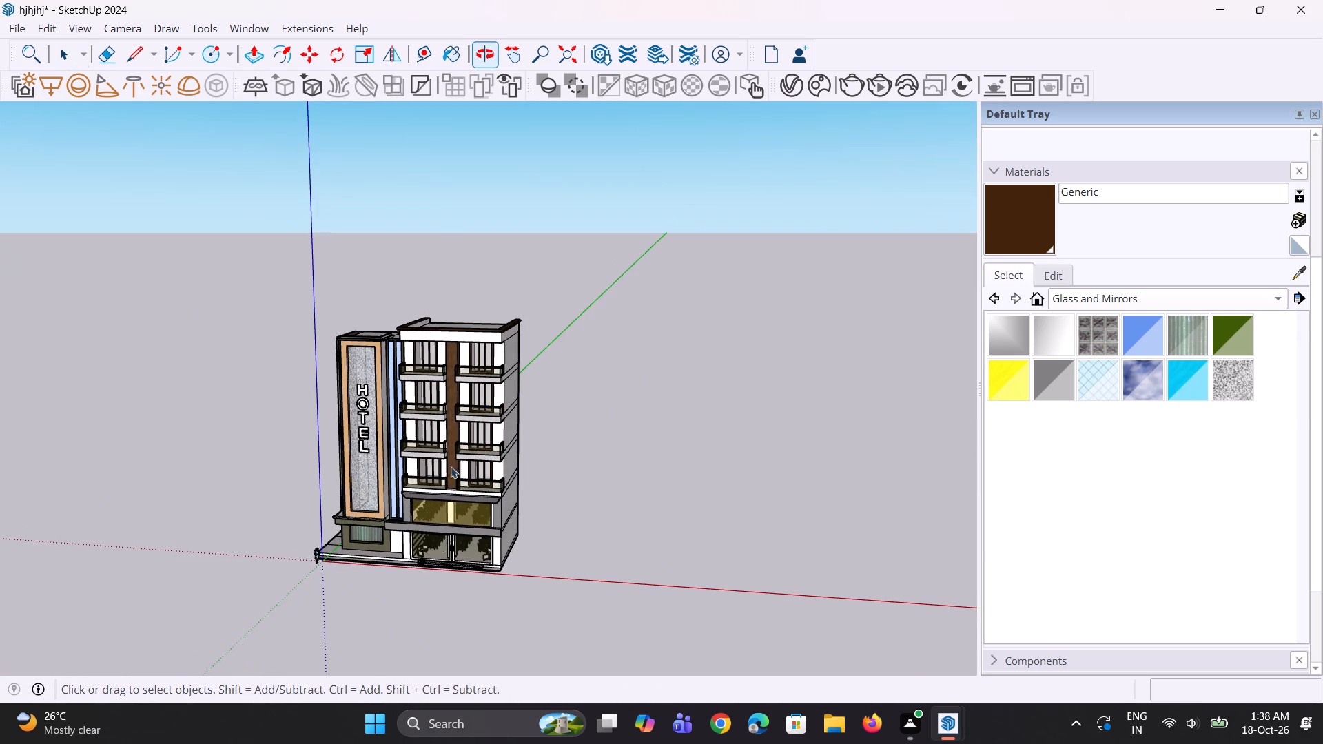
pyautogui.scroll(12, 440, 538)
pyautogui.moveTo(433, 544); pyautogui.dragTo(460, 541, button='middle')
pyautogui.scroll(1, 458, 541)
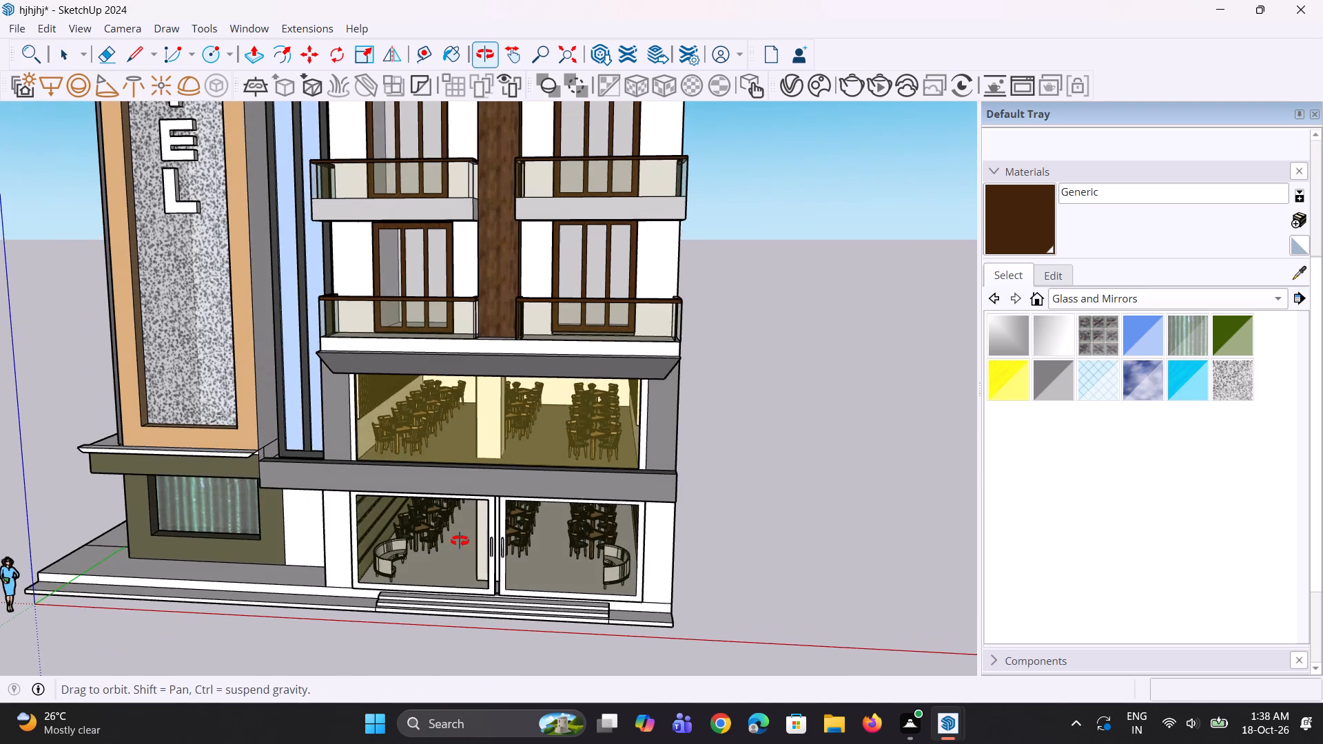
pyautogui.moveTo(460, 541); pyautogui.dragTo(561, 526, button='middle')
pyautogui.scroll(-11, 433, 524)
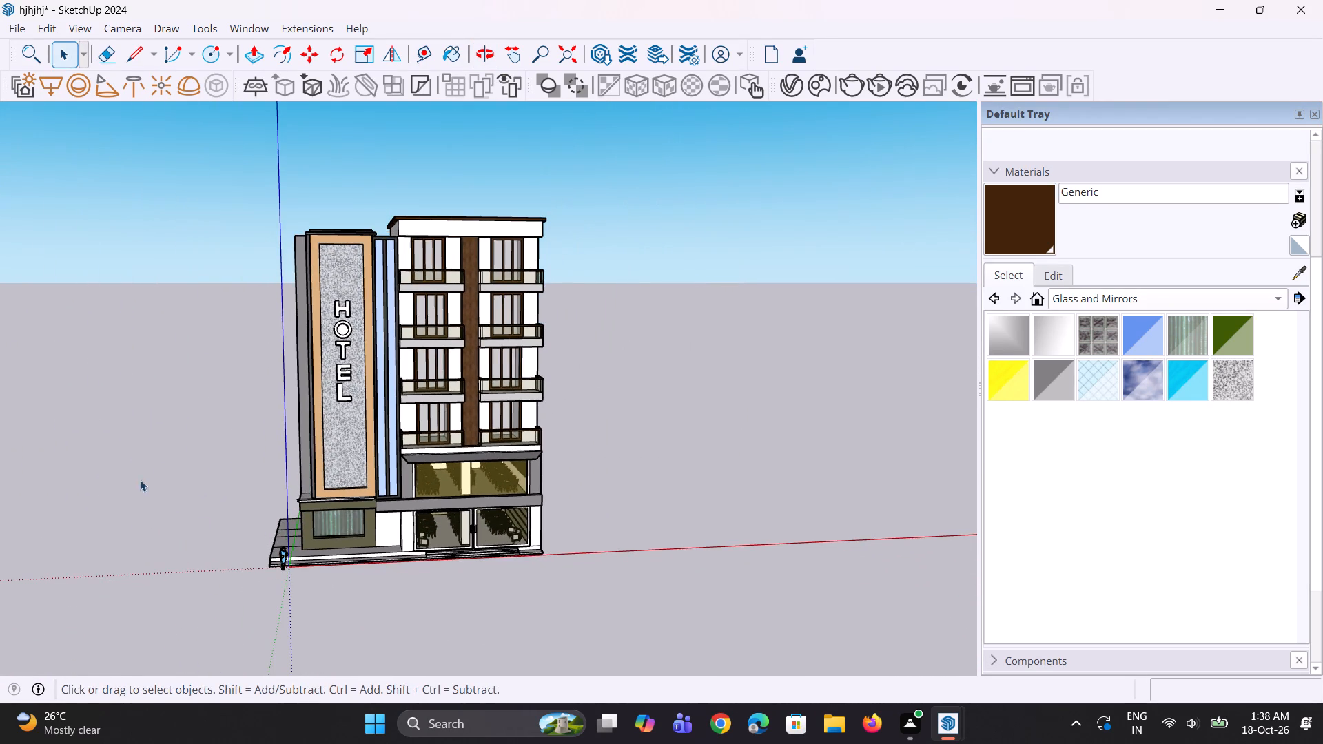
pyautogui.scroll(2, 222, 459)
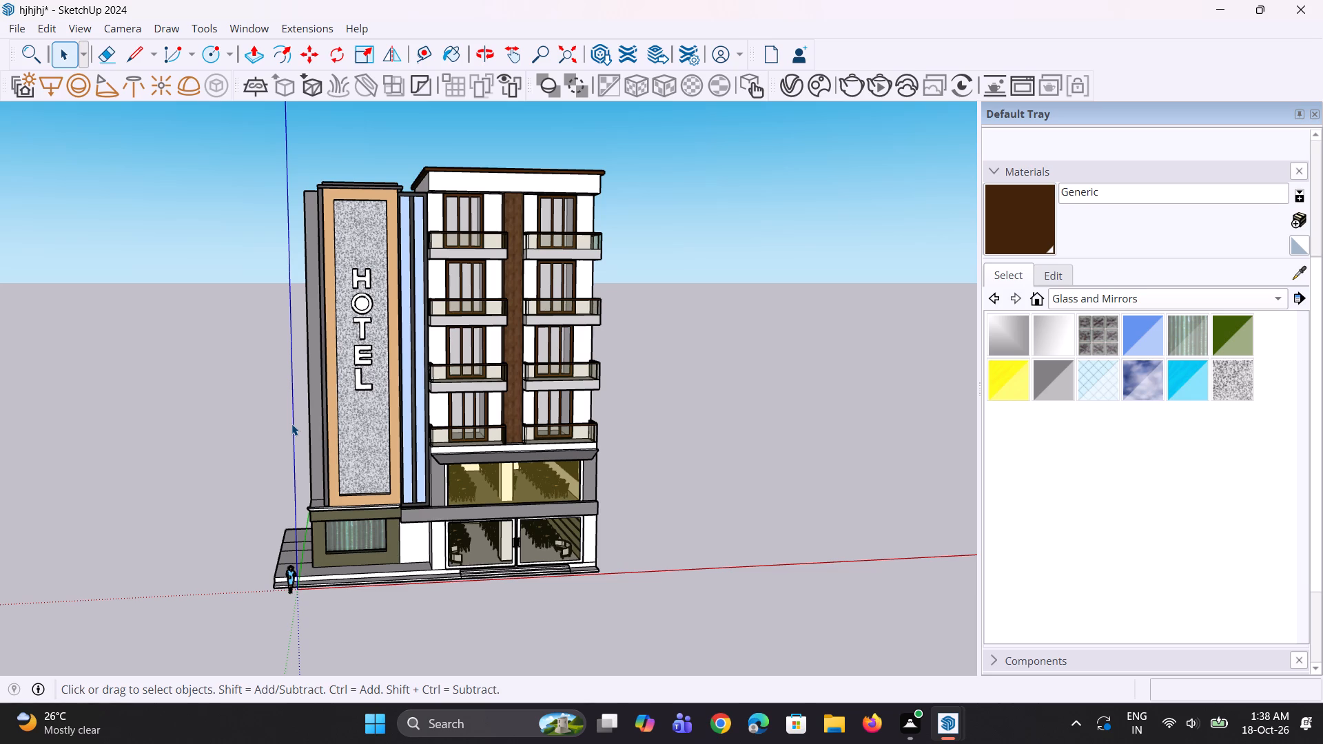
pyautogui.scroll(-2, 482, 360)
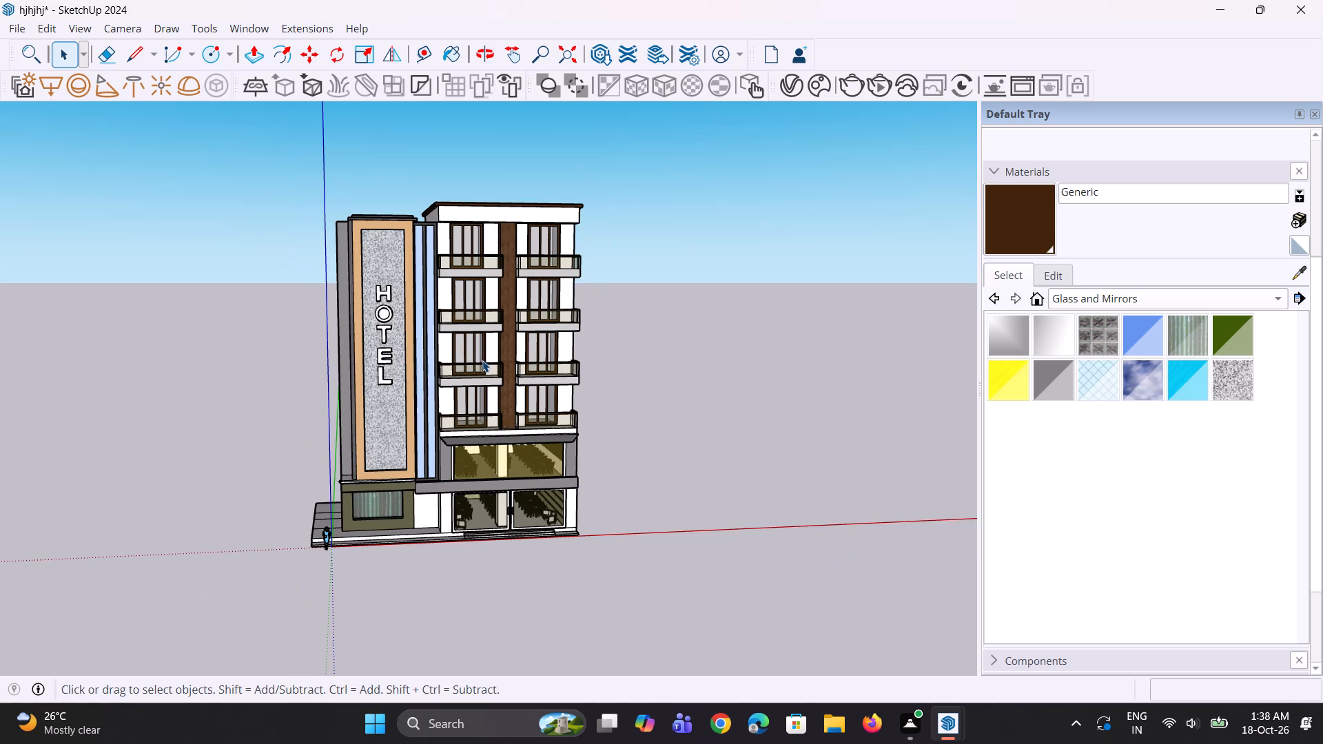
# Examine the upper balconies, their undersides and the roof-level soffits around the central wood column.
pyautogui.scroll(1, 499, 389)
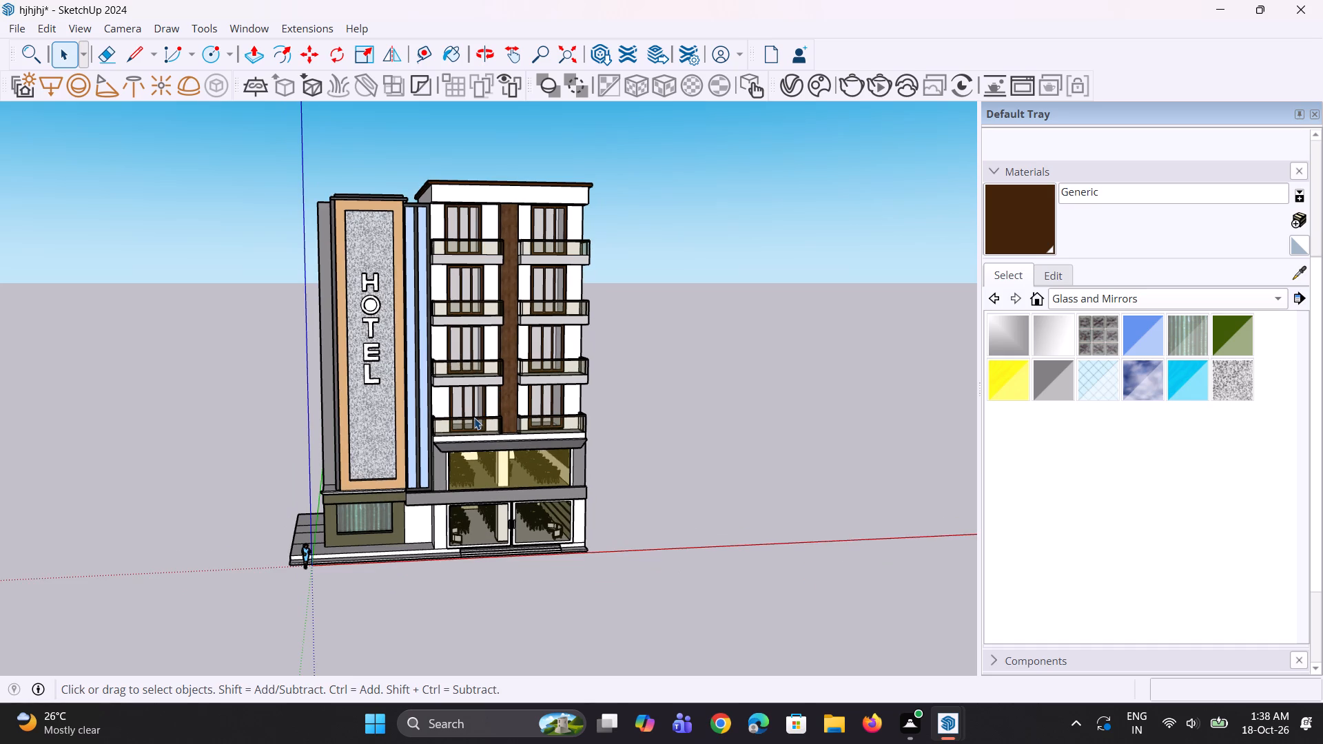
pyautogui.scroll(3, 580, 293)
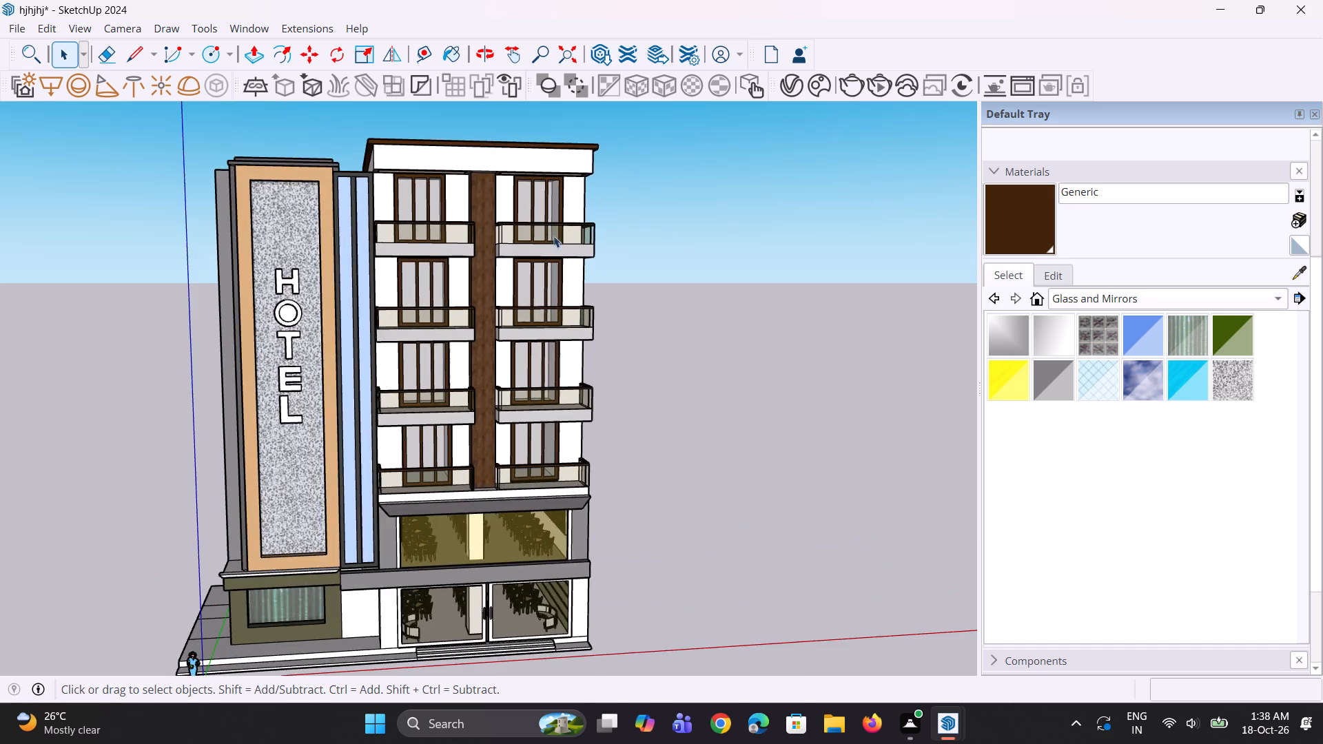
pyautogui.scroll(7, 544, 220)
pyautogui.moveTo(495, 202); pyautogui.dragTo(481, 185, button='middle')
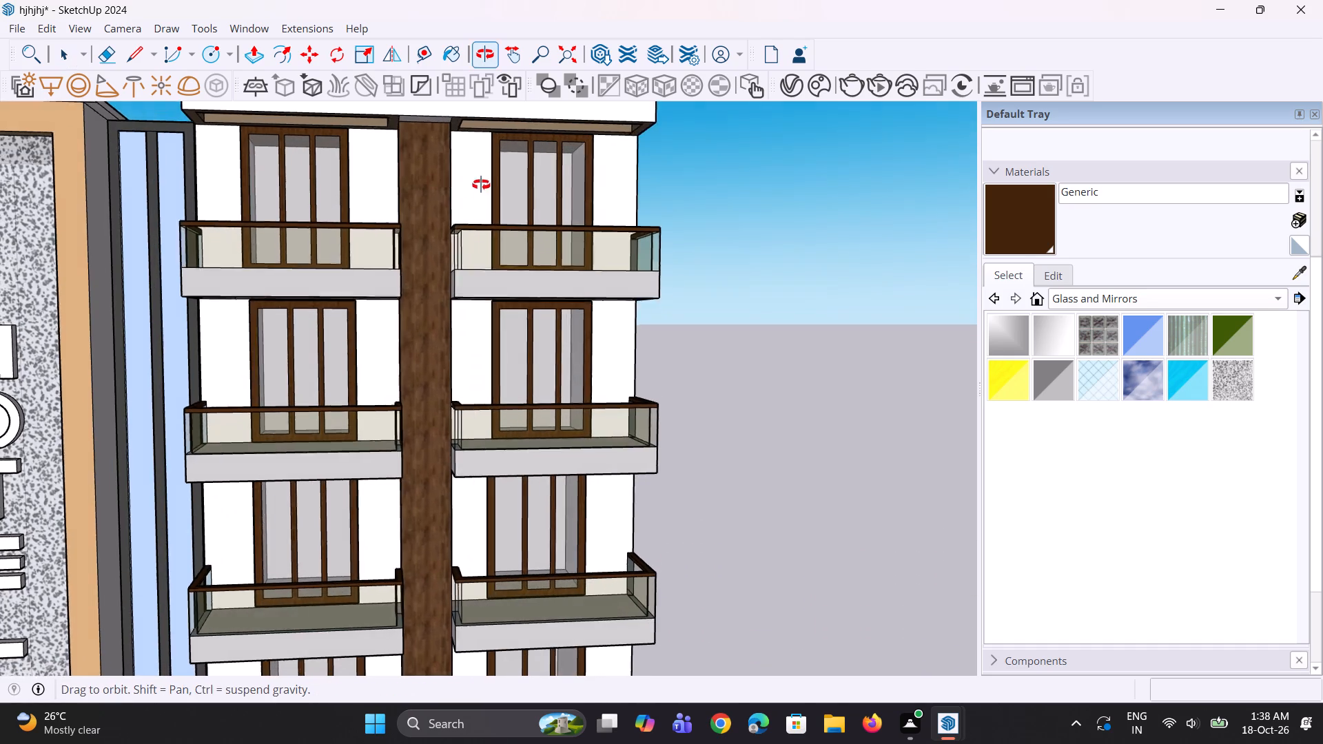
pyautogui.moveTo(481, 185); pyautogui.dragTo(470, 208, button='middle')
pyautogui.scroll(-5, 500, 287)
pyautogui.moveTo(493, 273); pyautogui.dragTo(468, 174, button='middle')
pyautogui.scroll(2, 381, 172)
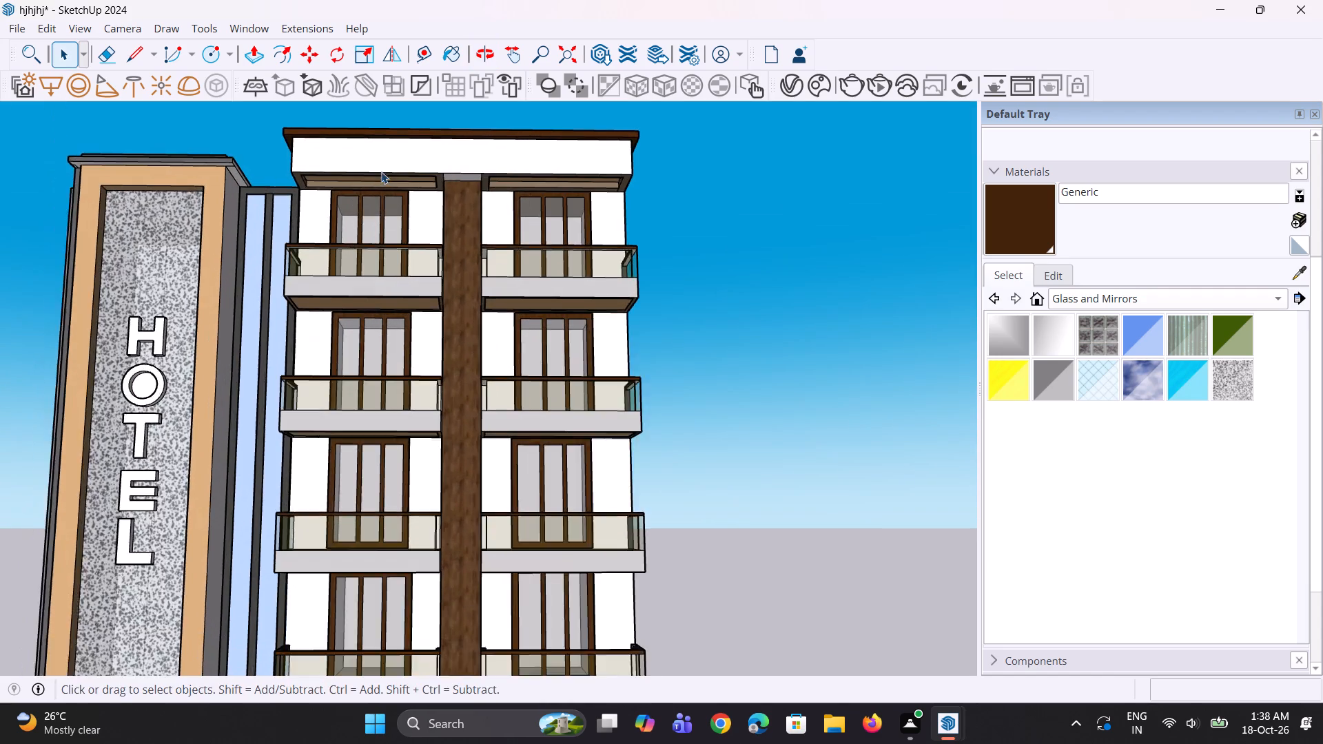
pyautogui.scroll(7, 381, 172)
pyautogui.scroll(1, 459, 264)
pyautogui.moveTo(459, 264); pyautogui.dragTo(466, 176, button='middle')
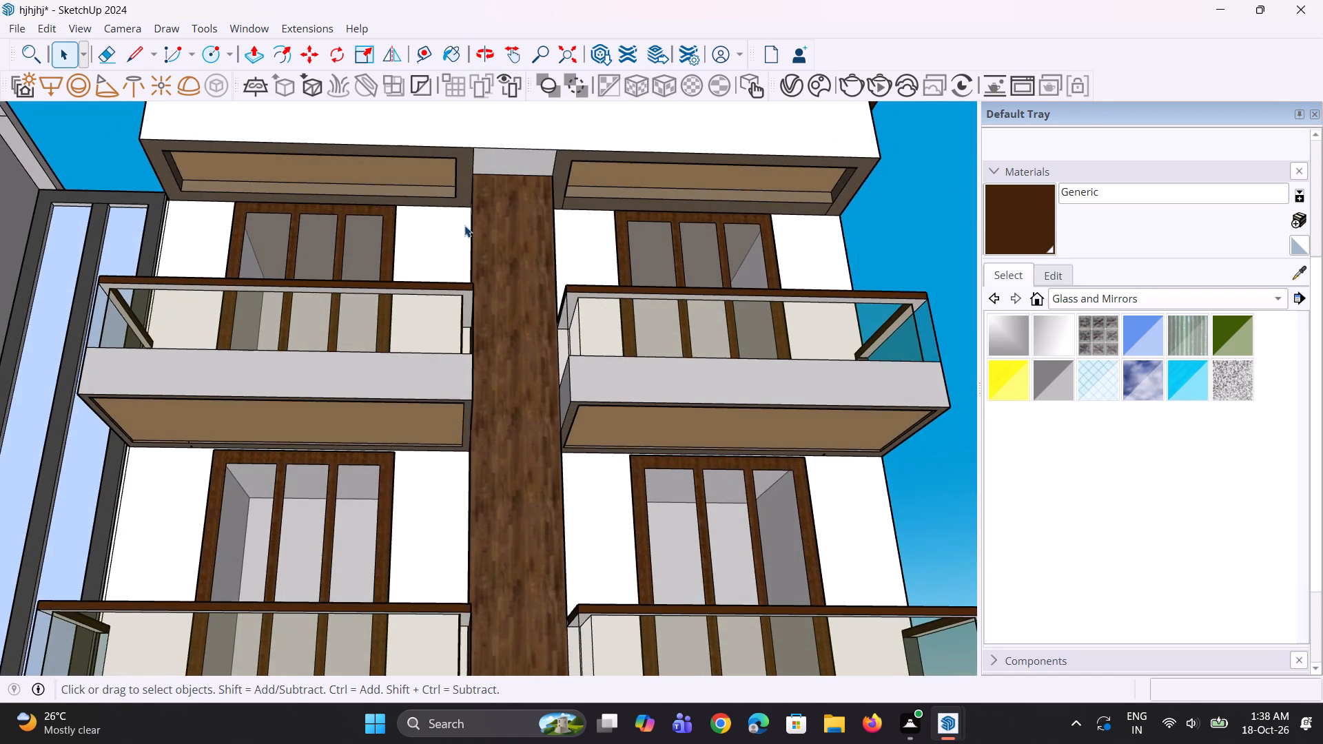
pyautogui.scroll(-4, 464, 226)
# Create a new Generic V-Ray material in the V-Ray Asset Editor.
pyautogui.click(794, 82)
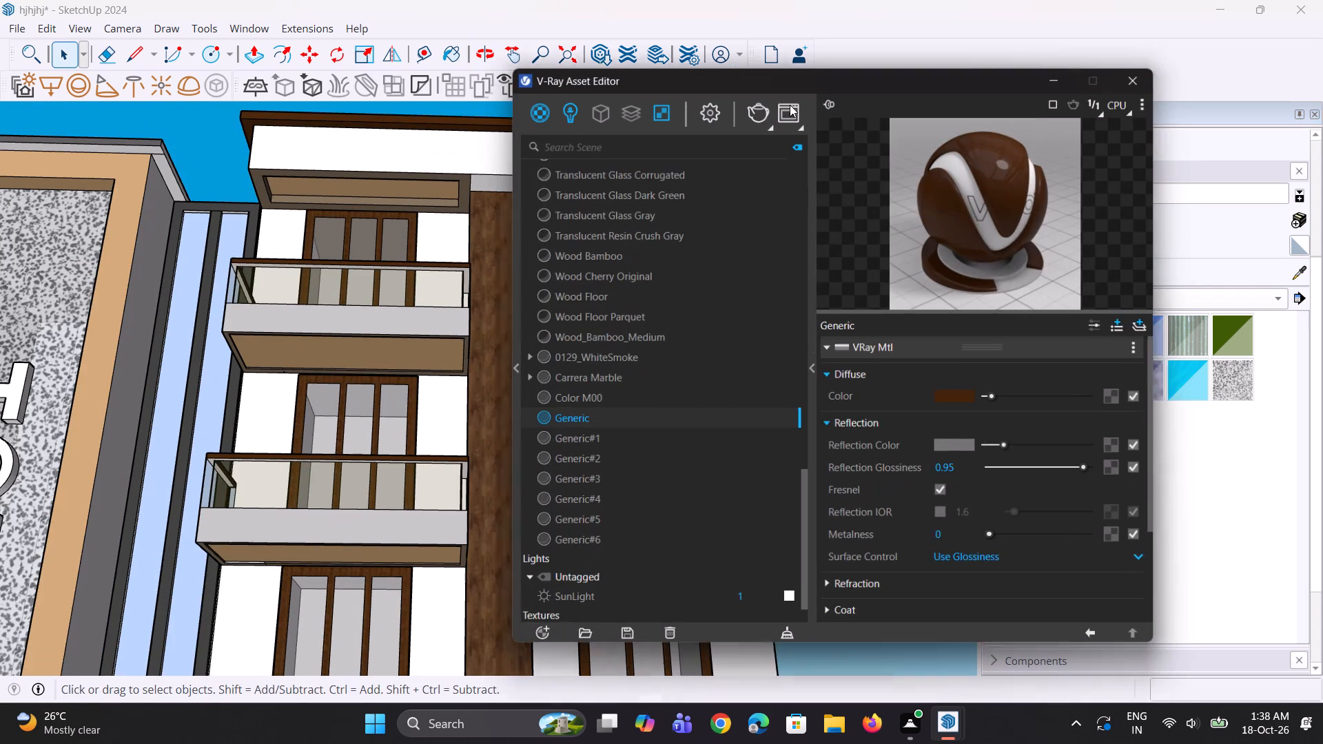
pyautogui.rightClick(533, 96)
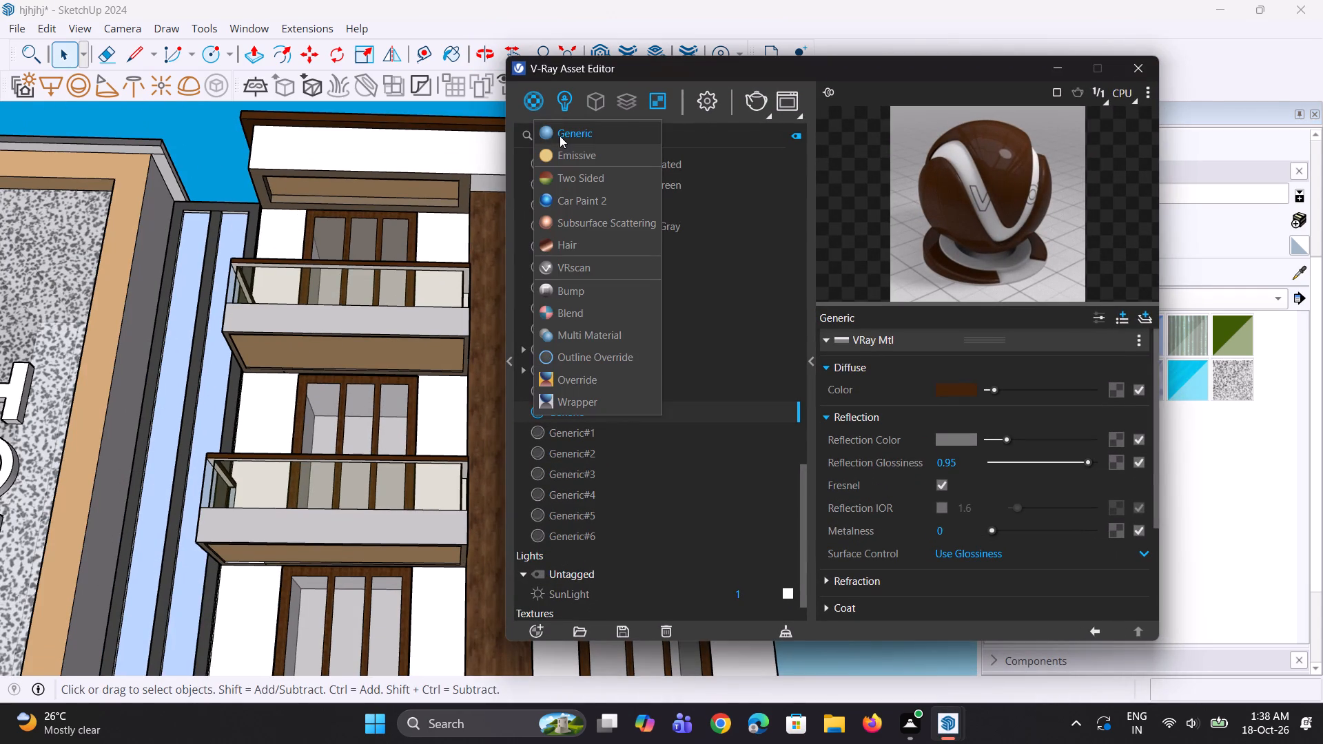
pyautogui.click(560, 136)
# Set the new material's diffuse colour to a light peach beige, about R 0.941, G 0.84, B 0.719.
pyautogui.click(946, 393)
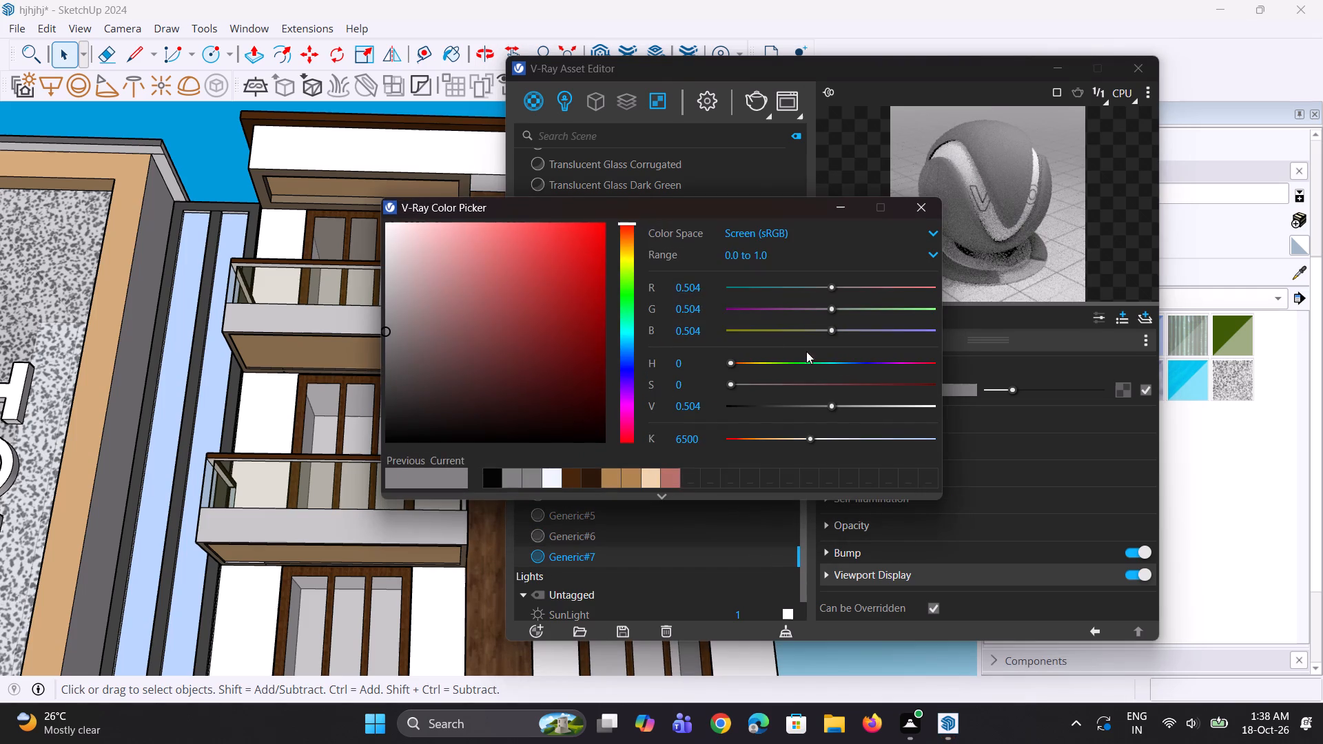
pyautogui.moveTo(630, 222); pyautogui.dragTo(628, 239)
pyautogui.moveTo(626, 224); pyautogui.dragTo(628, 243)
pyautogui.moveTo(480, 234); pyautogui.dragTo(463, 238)
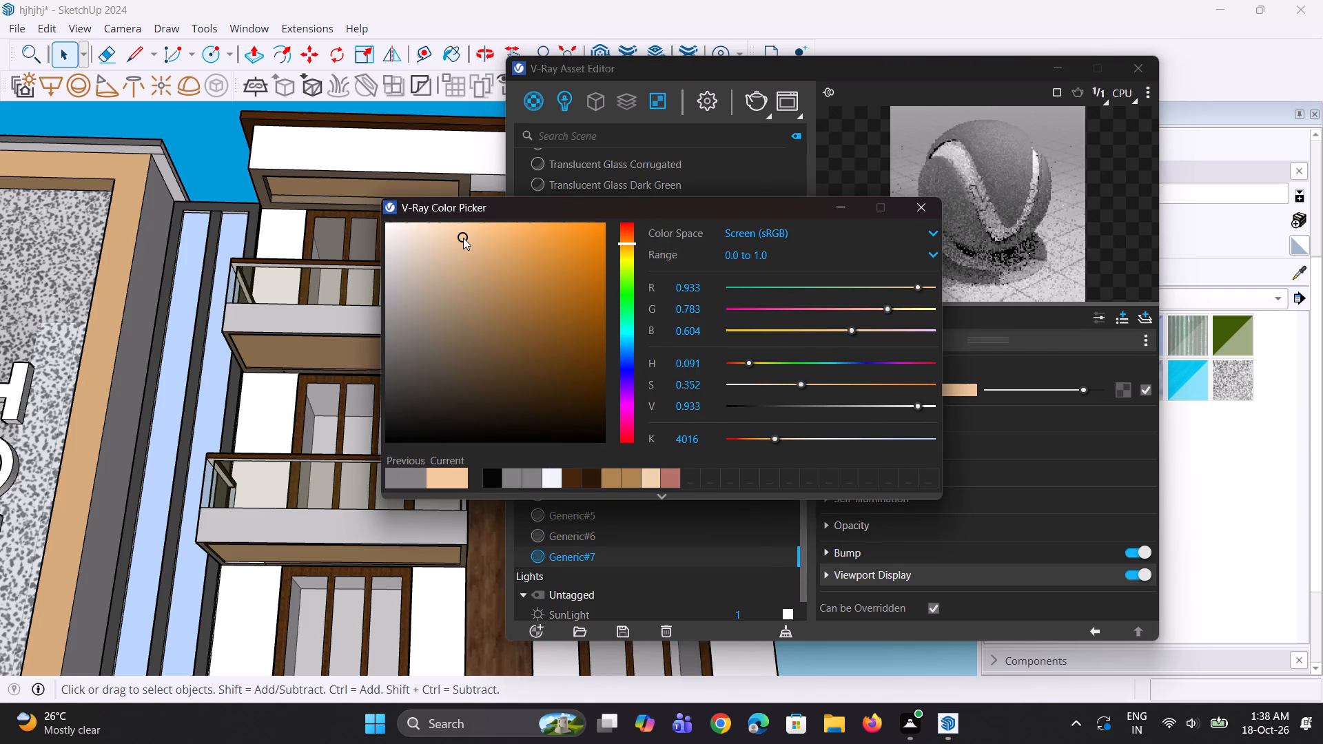
pyautogui.moveTo(459, 237); pyautogui.dragTo(458, 254)
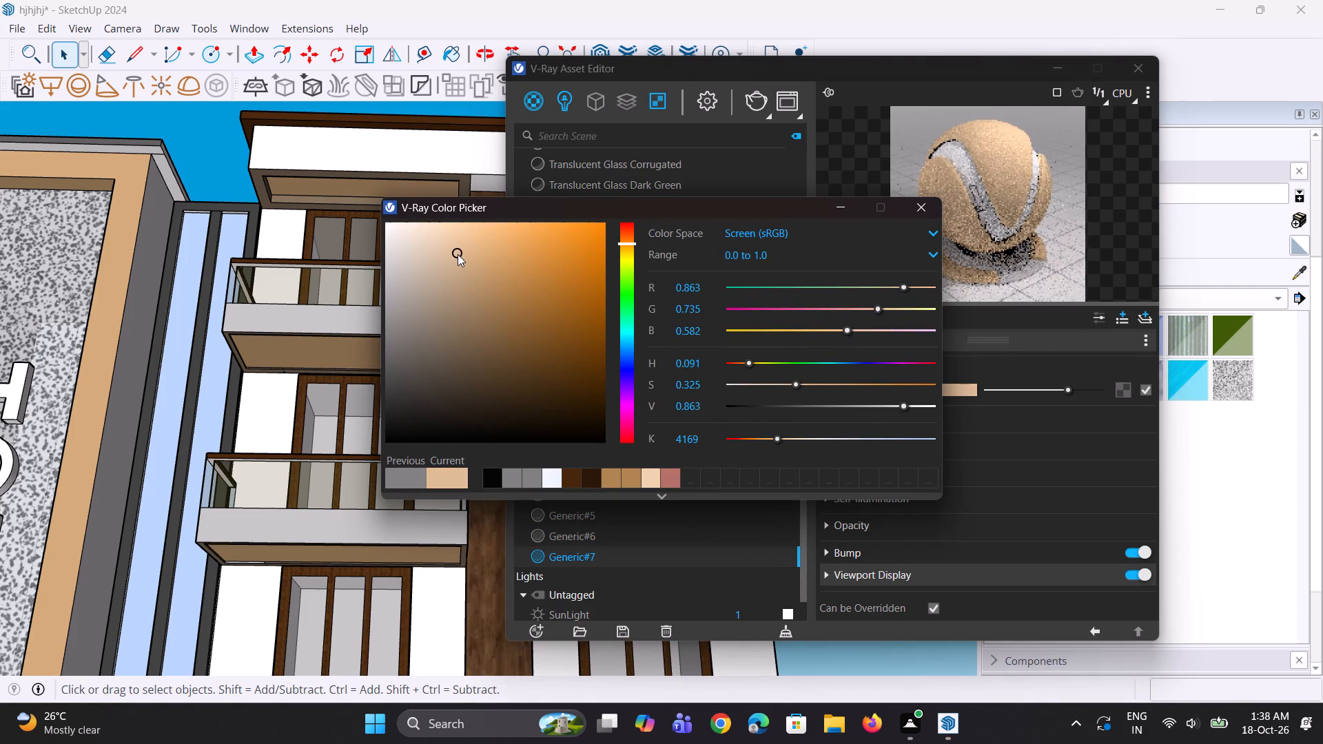
pyautogui.moveTo(458, 254); pyautogui.dragTo(429, 249)
pyautogui.moveTo(429, 249); pyautogui.dragTo(442, 256)
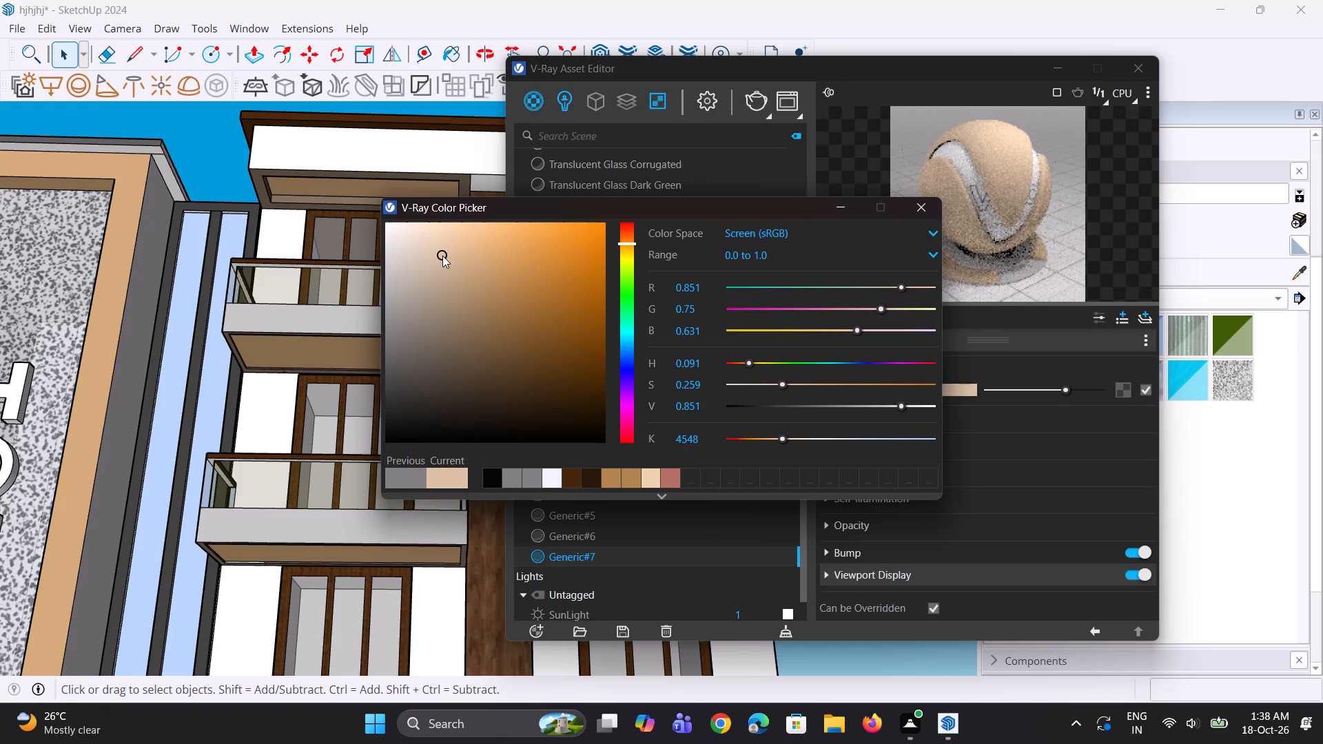
pyautogui.moveTo(442, 256); pyautogui.dragTo(452, 238)
pyautogui.moveTo(452, 238); pyautogui.dragTo(445, 234)
pyautogui.moveTo(445, 234); pyautogui.dragTo(435, 232)
pyautogui.click(435, 232)
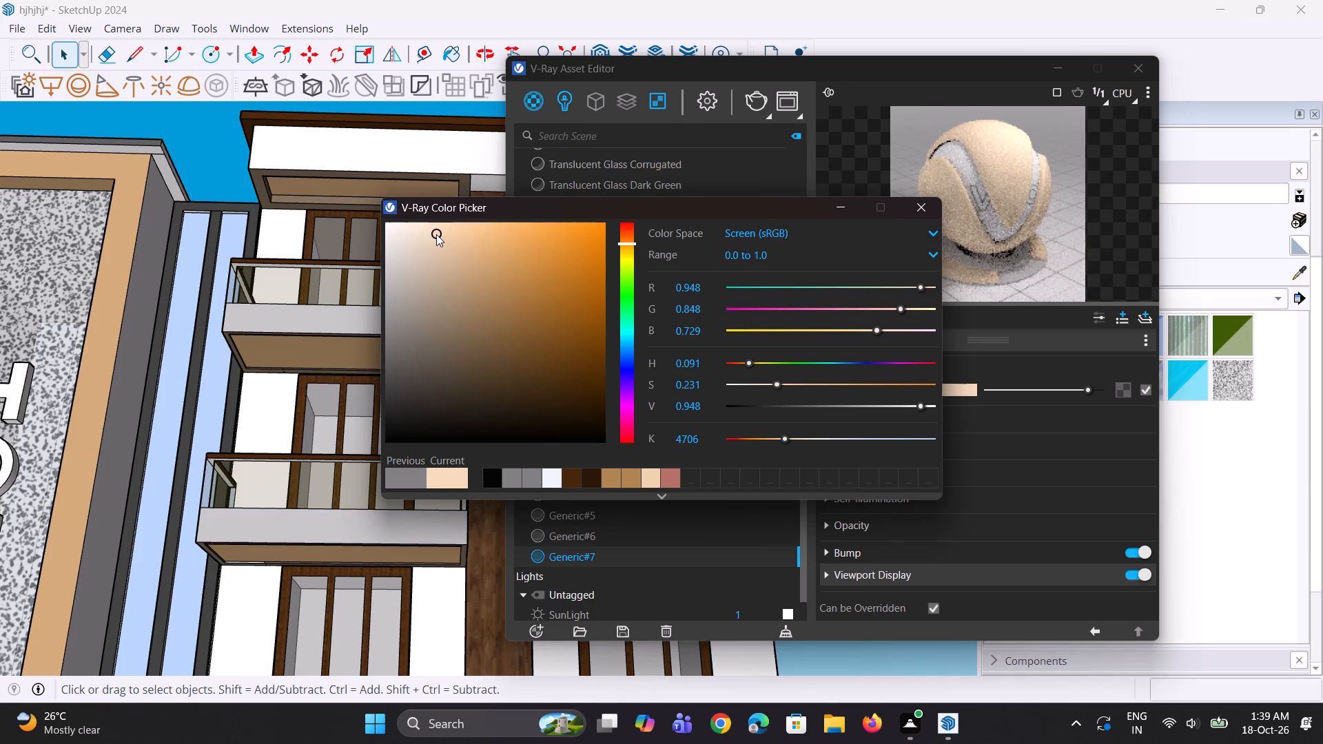
pyautogui.click(436, 234)
pyautogui.click(438, 236)
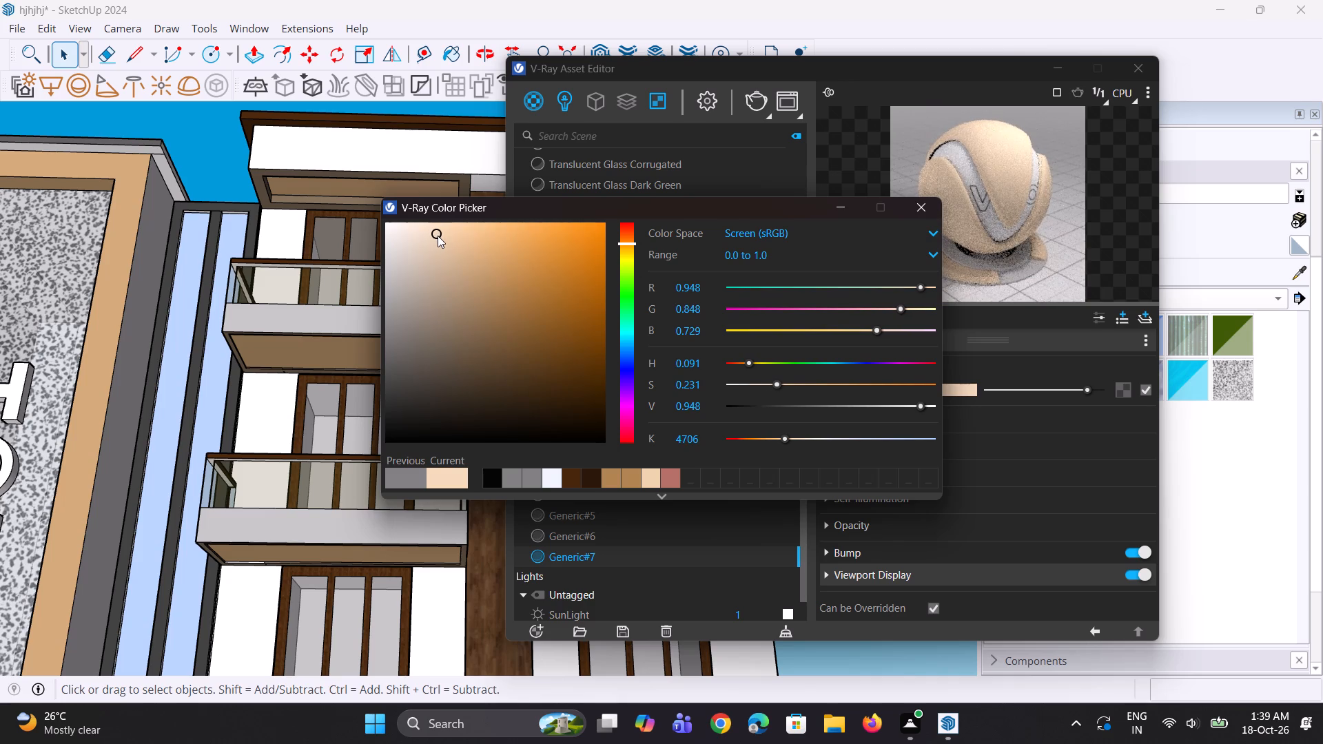
pyautogui.click(831, 209)
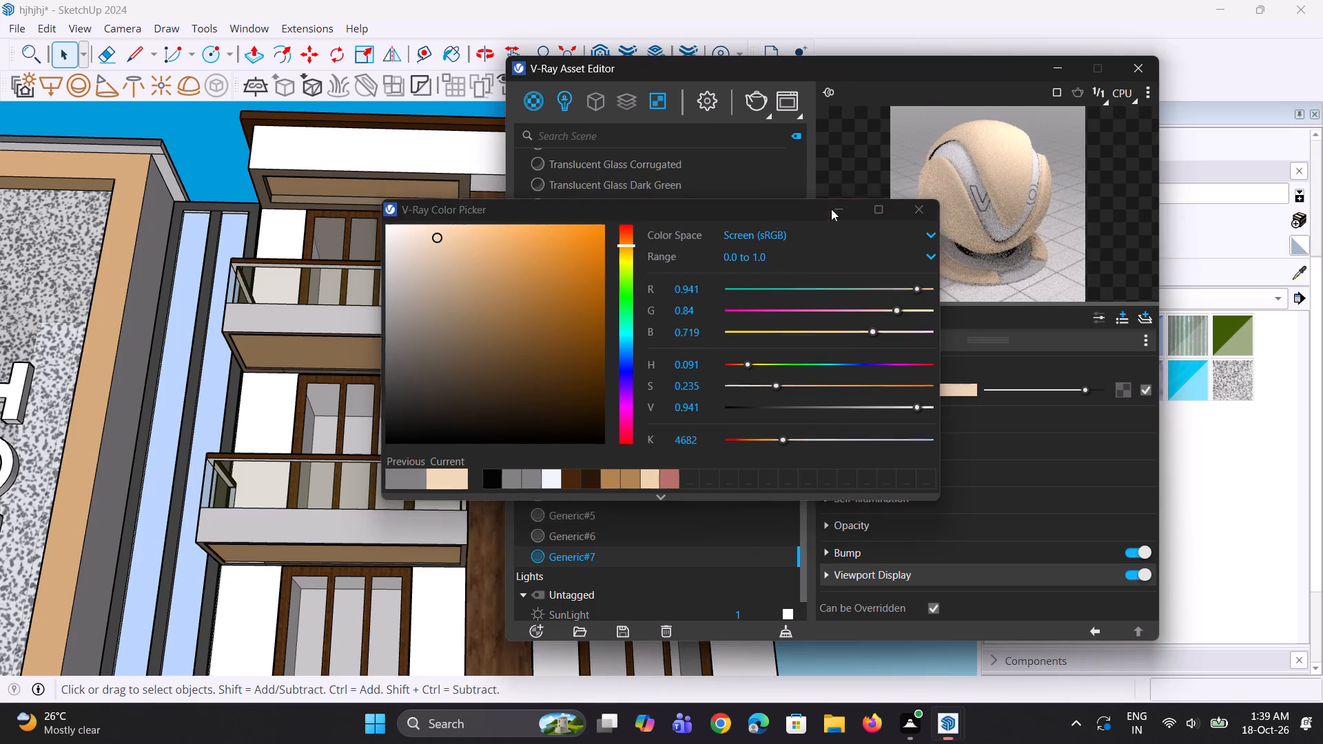
# Give the beige material a mid-grey reflection colour and set its reflection glossiness to 0.95.
pyautogui.click(881, 417)
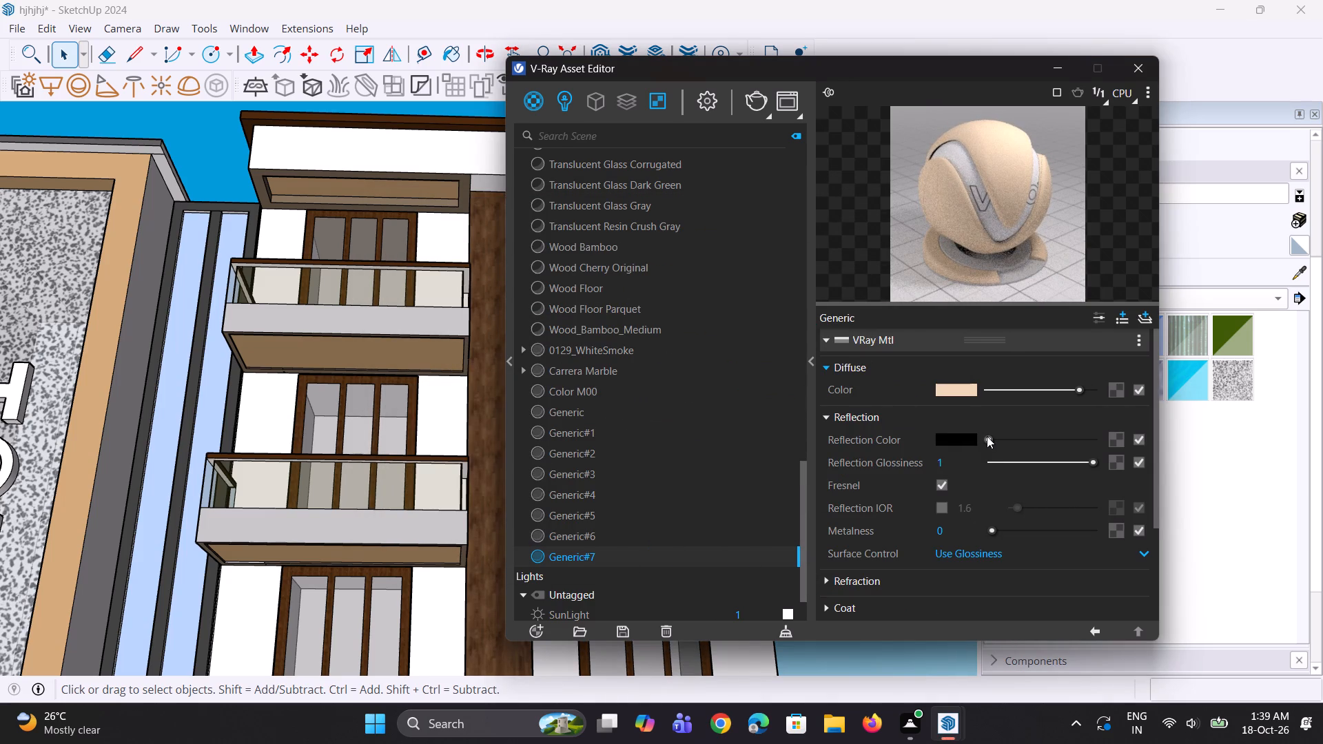
pyautogui.moveTo(987, 436); pyautogui.dragTo(1009, 440)
pyautogui.moveTo(964, 455); pyautogui.dragTo(914, 458)
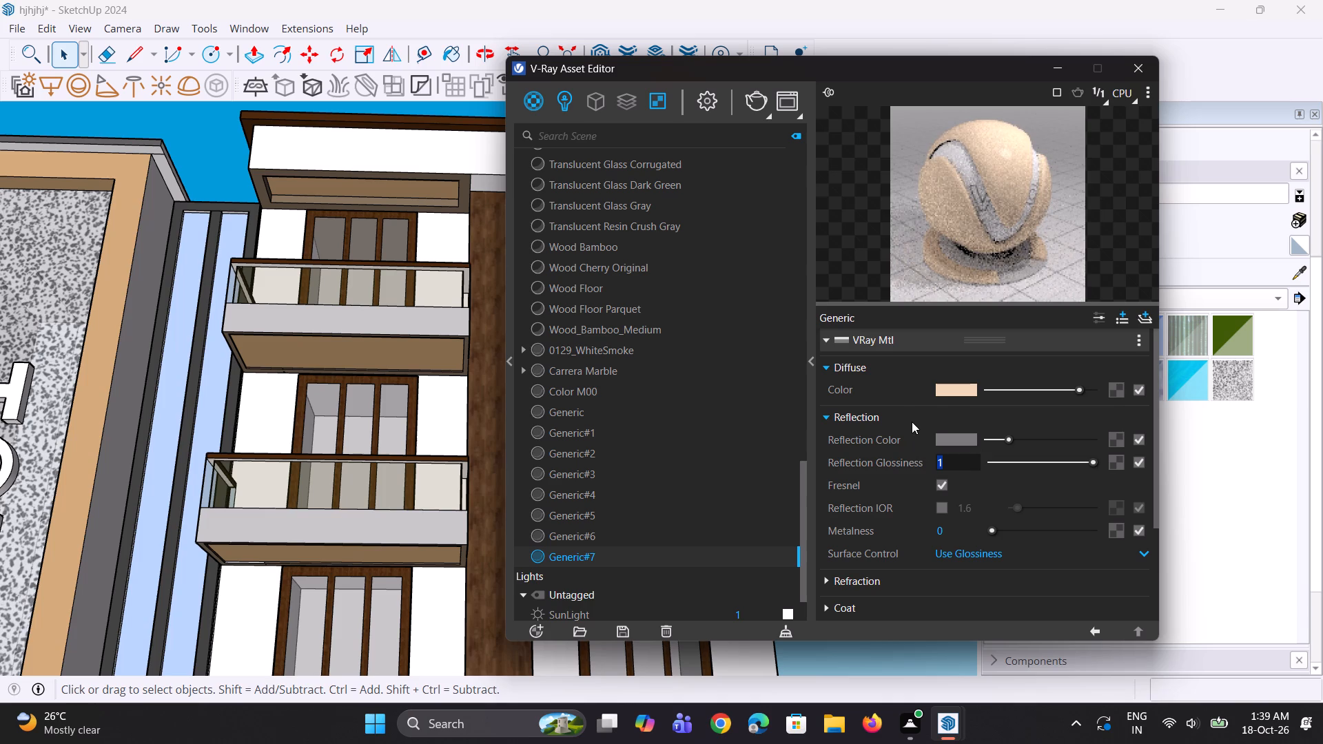
pyautogui.write('0.95')
pyautogui.press('Return')
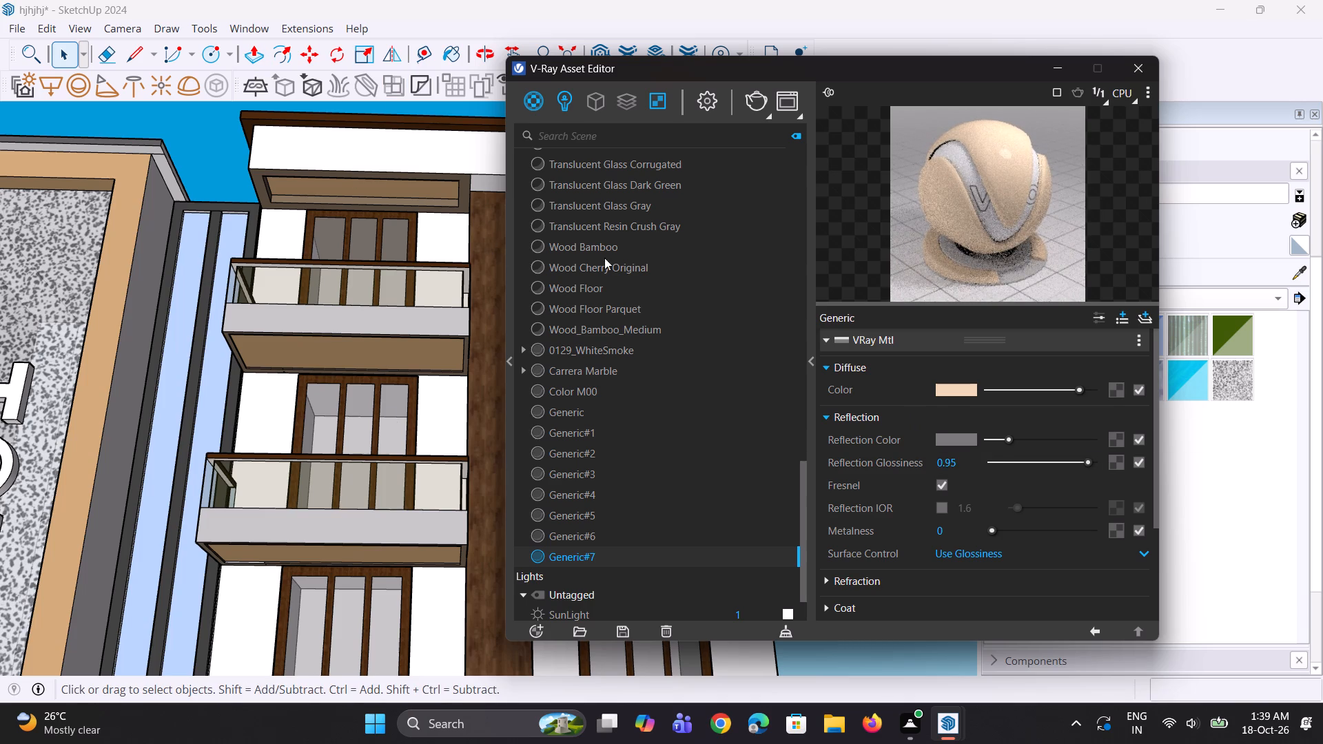
# Slightly darken the beige material's diffuse colour, check its preview, and minimise the V-Ray Asset Editor.
pyautogui.click(1078, 390)
pyautogui.click(1074, 390)
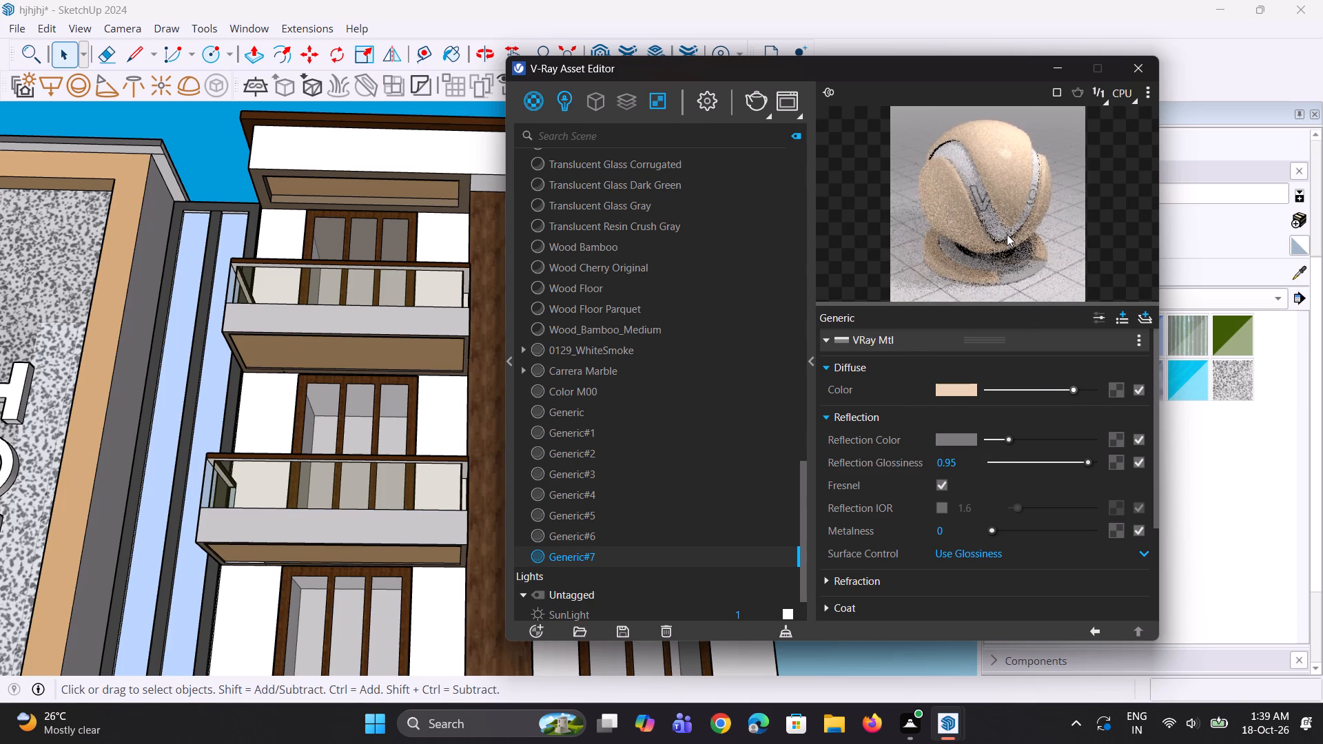
pyautogui.doubleClick(1007, 234)
pyautogui.click(1055, 63)
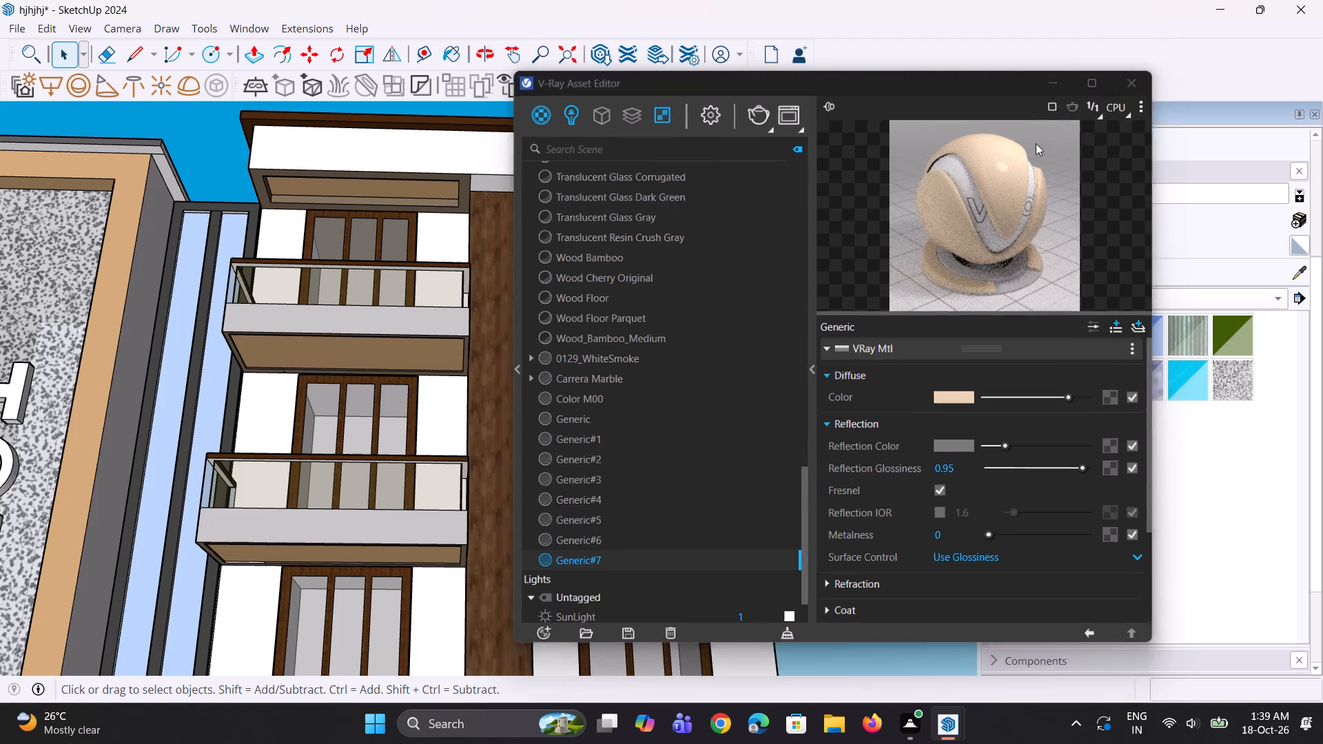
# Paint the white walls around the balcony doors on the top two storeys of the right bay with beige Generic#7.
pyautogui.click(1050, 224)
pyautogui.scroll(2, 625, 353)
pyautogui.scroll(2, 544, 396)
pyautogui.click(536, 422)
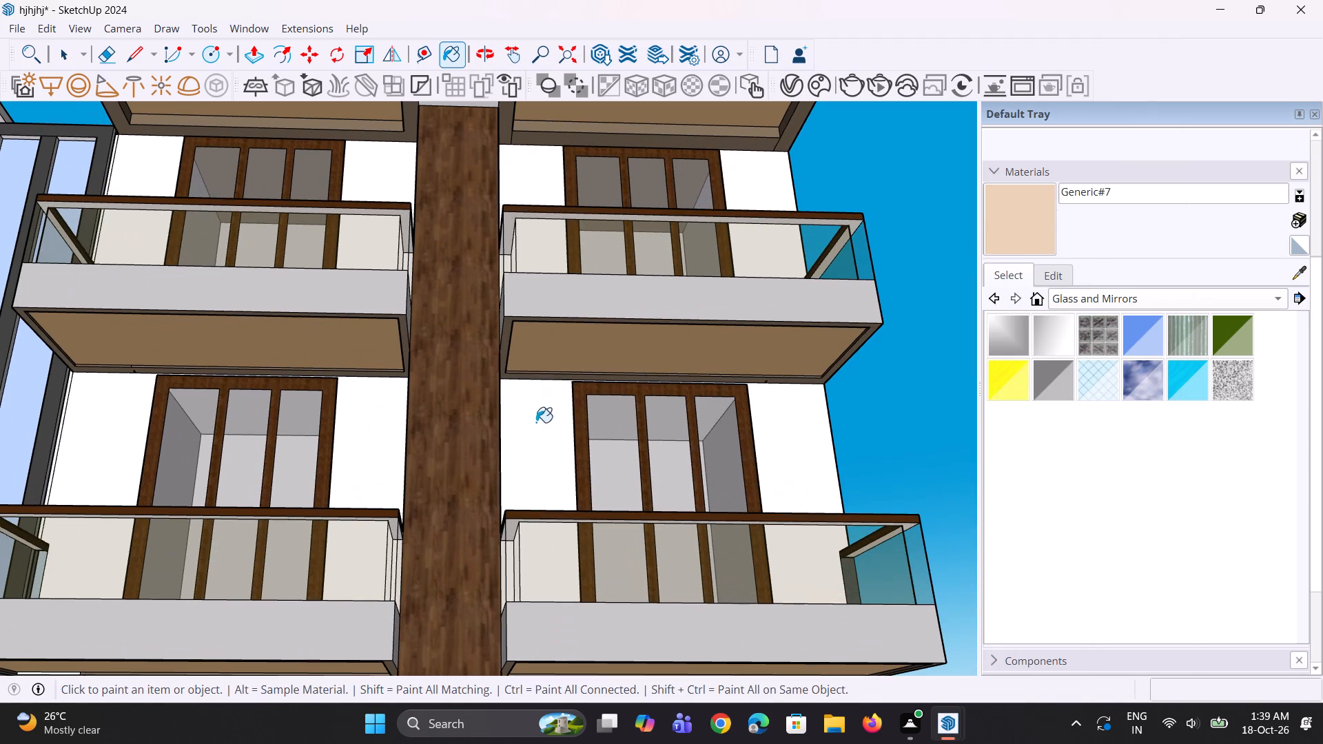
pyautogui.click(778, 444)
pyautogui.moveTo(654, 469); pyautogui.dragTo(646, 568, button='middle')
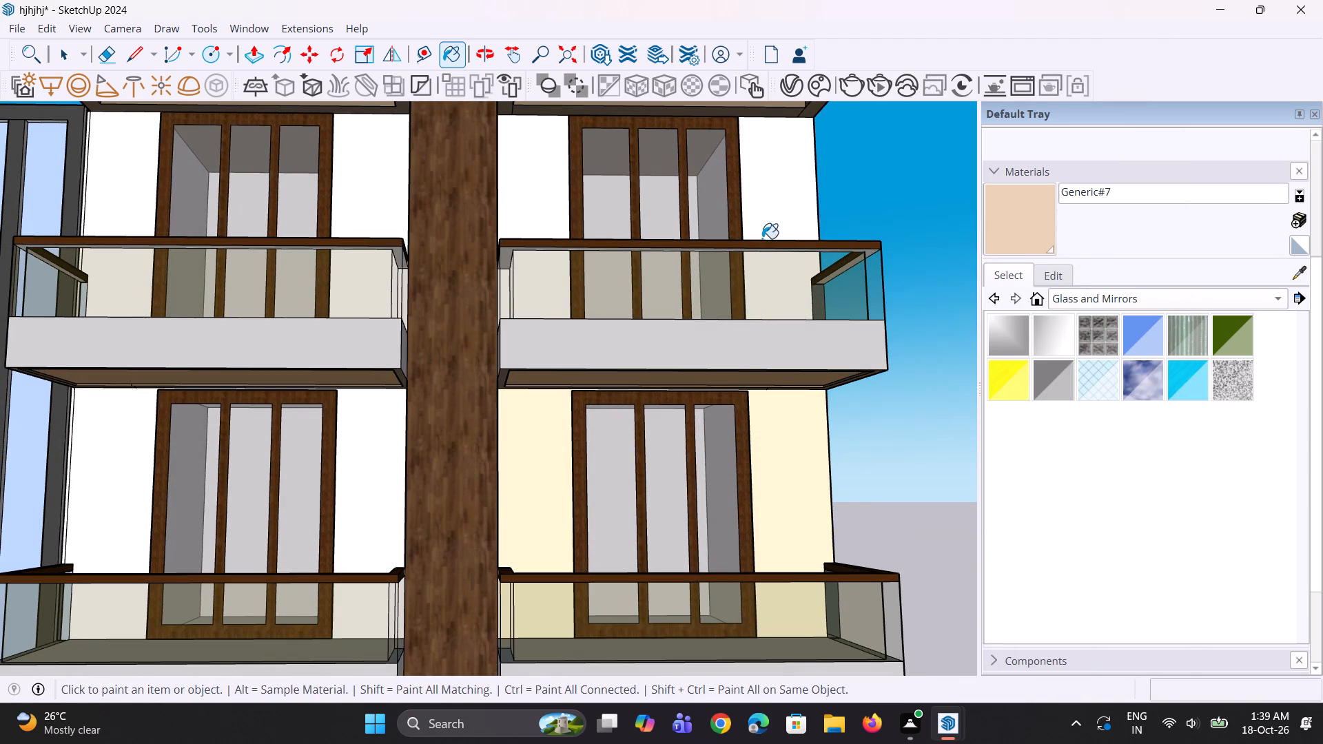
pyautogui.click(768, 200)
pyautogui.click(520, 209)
# Paint the white walls around the balcony doors on the top two storeys of the left bay with Generic#7.
pyautogui.scroll(-5, 527, 298)
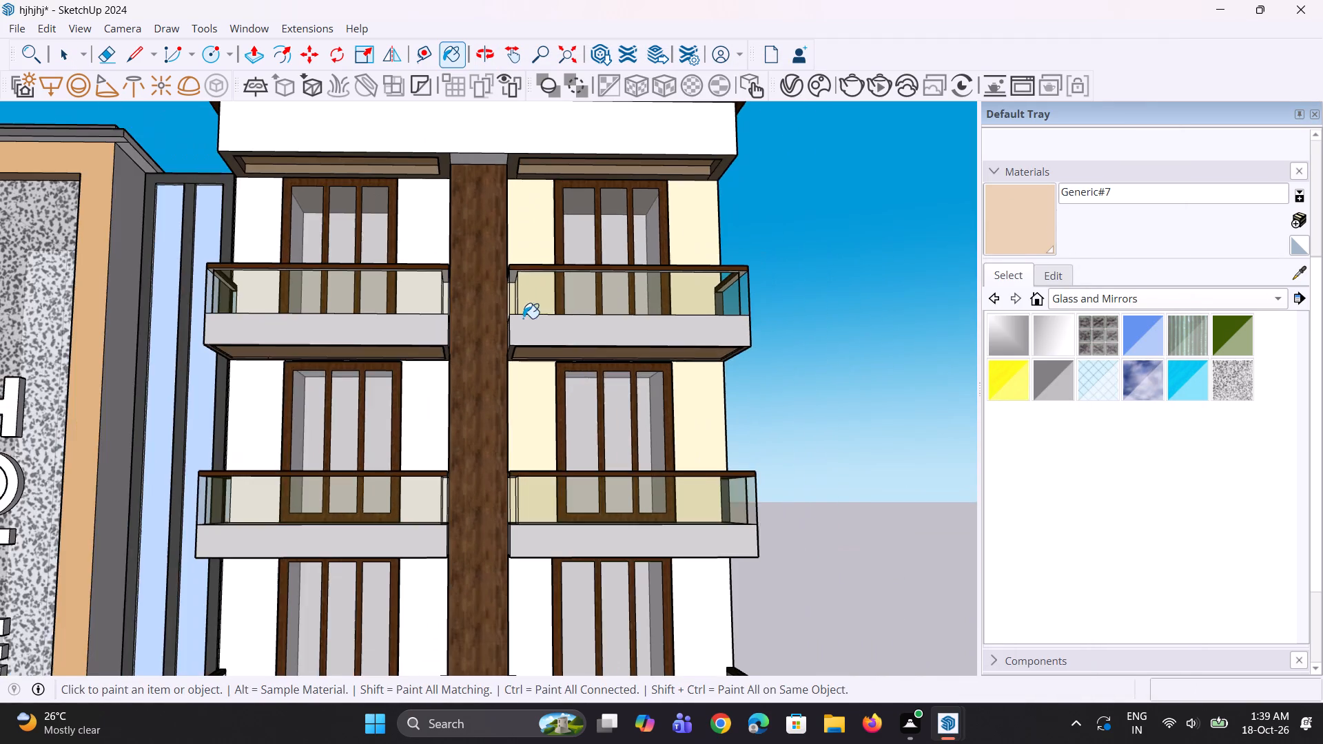
pyautogui.moveTo(516, 353); pyautogui.dragTo(507, 420, button='middle')
pyautogui.scroll(1, 442, 262)
pyautogui.click(413, 242)
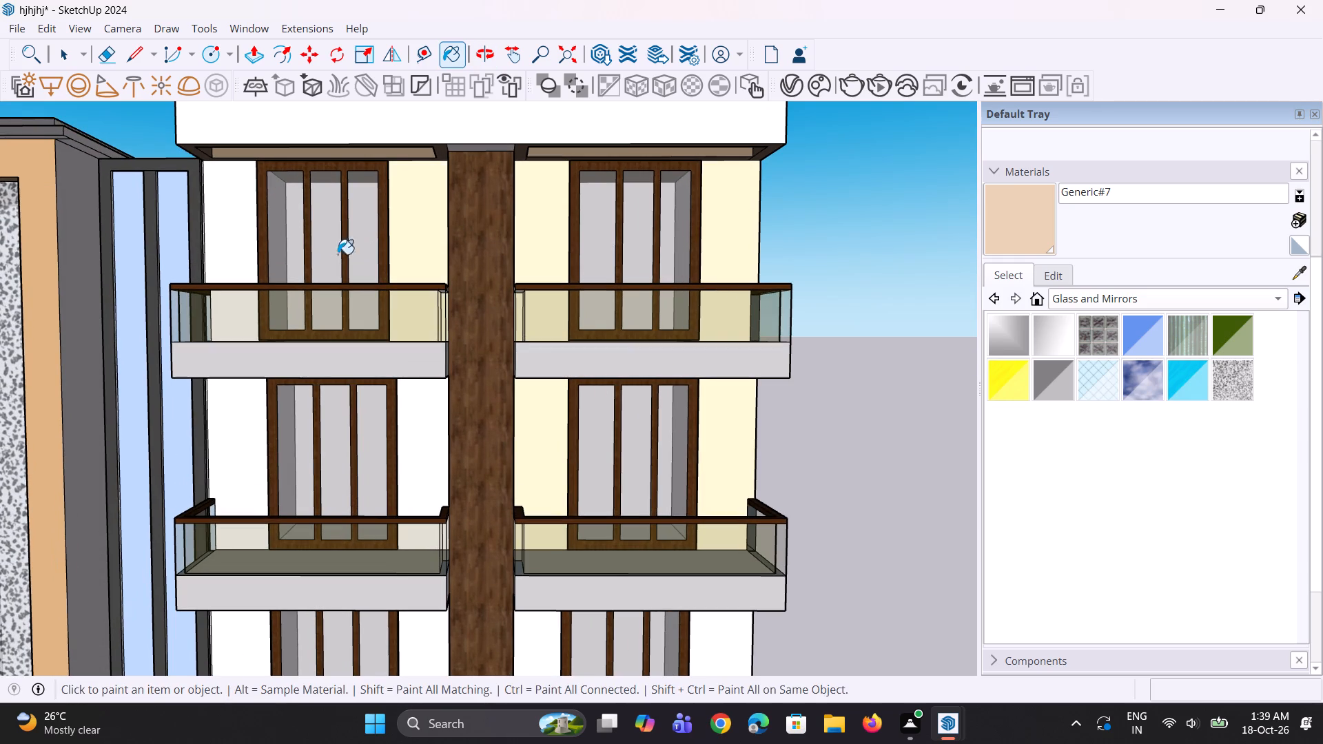
pyautogui.click(220, 254)
pyautogui.click(243, 399)
pyautogui.click(404, 440)
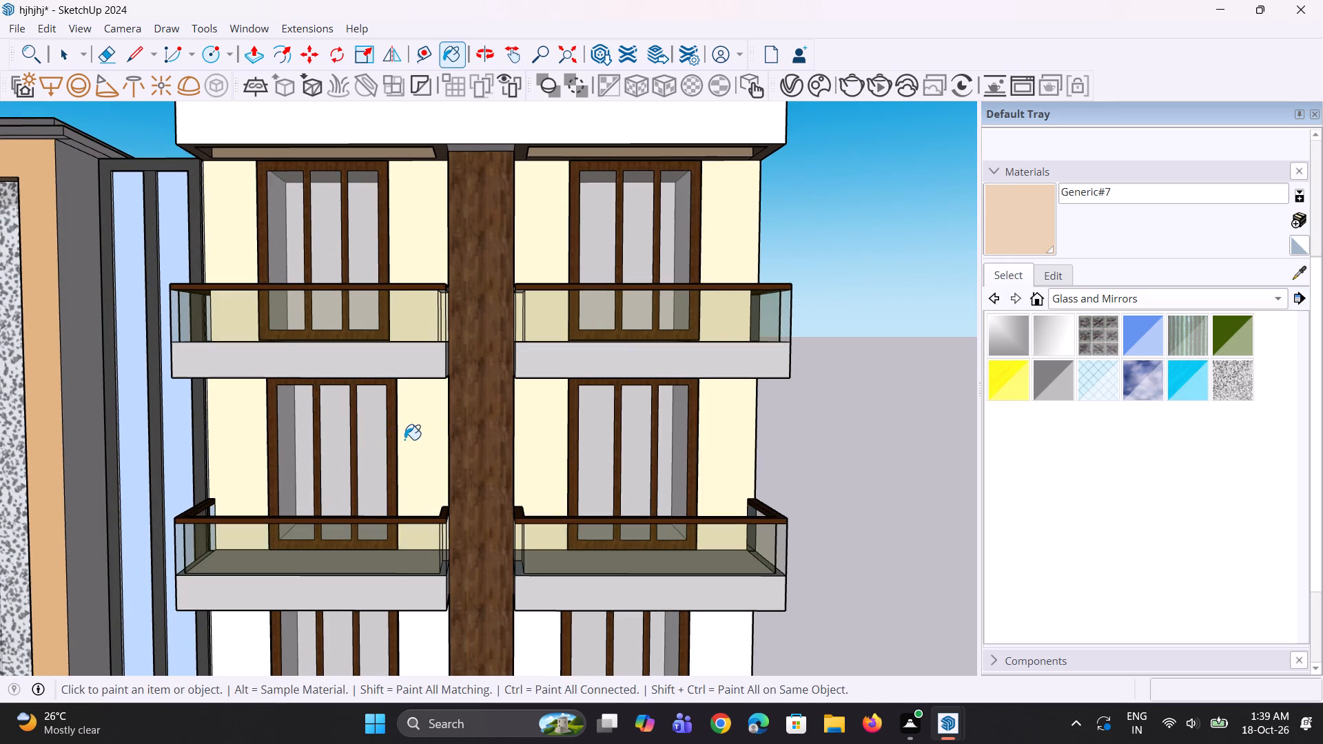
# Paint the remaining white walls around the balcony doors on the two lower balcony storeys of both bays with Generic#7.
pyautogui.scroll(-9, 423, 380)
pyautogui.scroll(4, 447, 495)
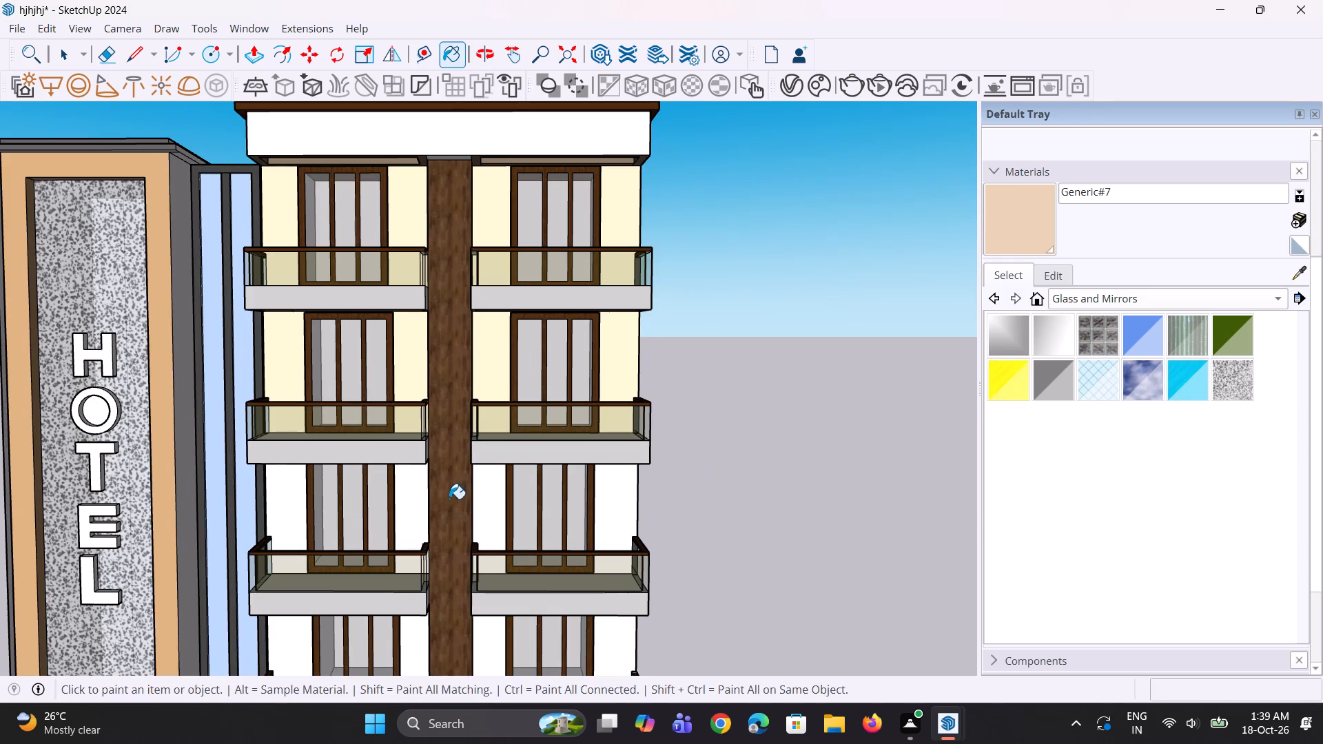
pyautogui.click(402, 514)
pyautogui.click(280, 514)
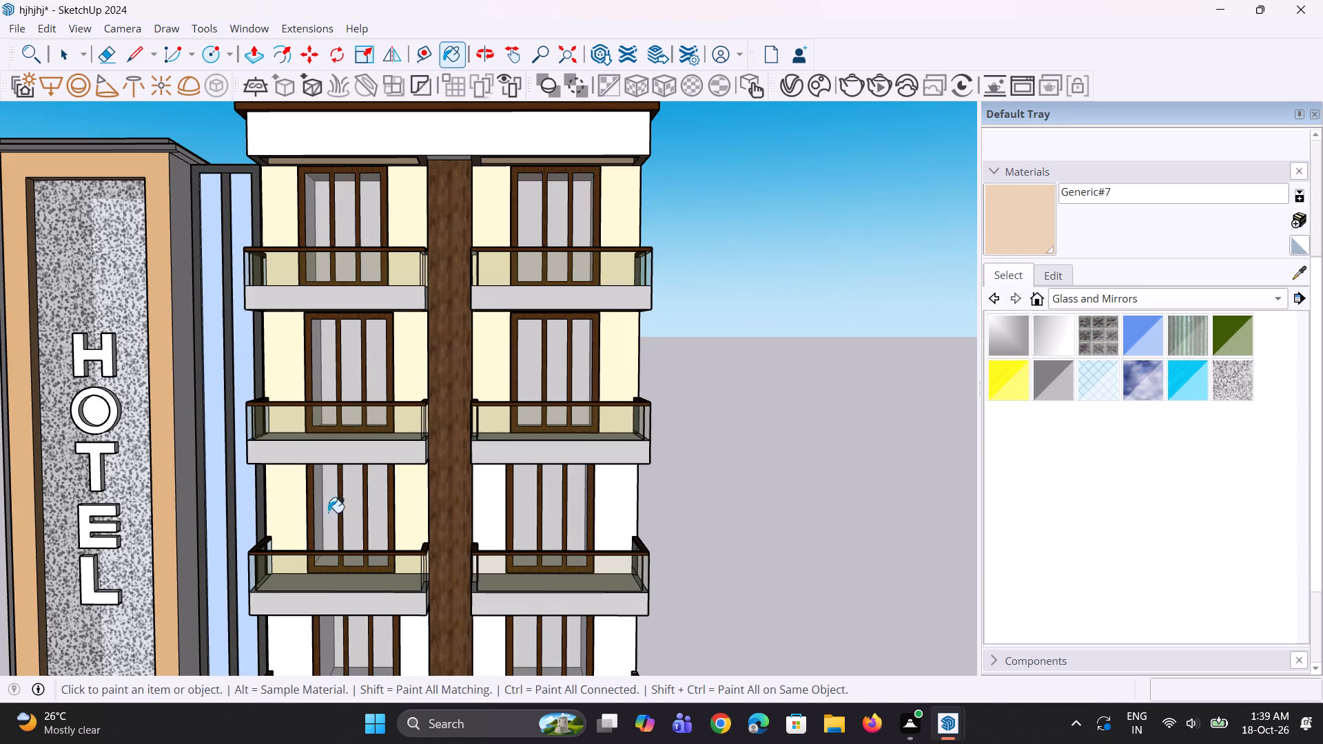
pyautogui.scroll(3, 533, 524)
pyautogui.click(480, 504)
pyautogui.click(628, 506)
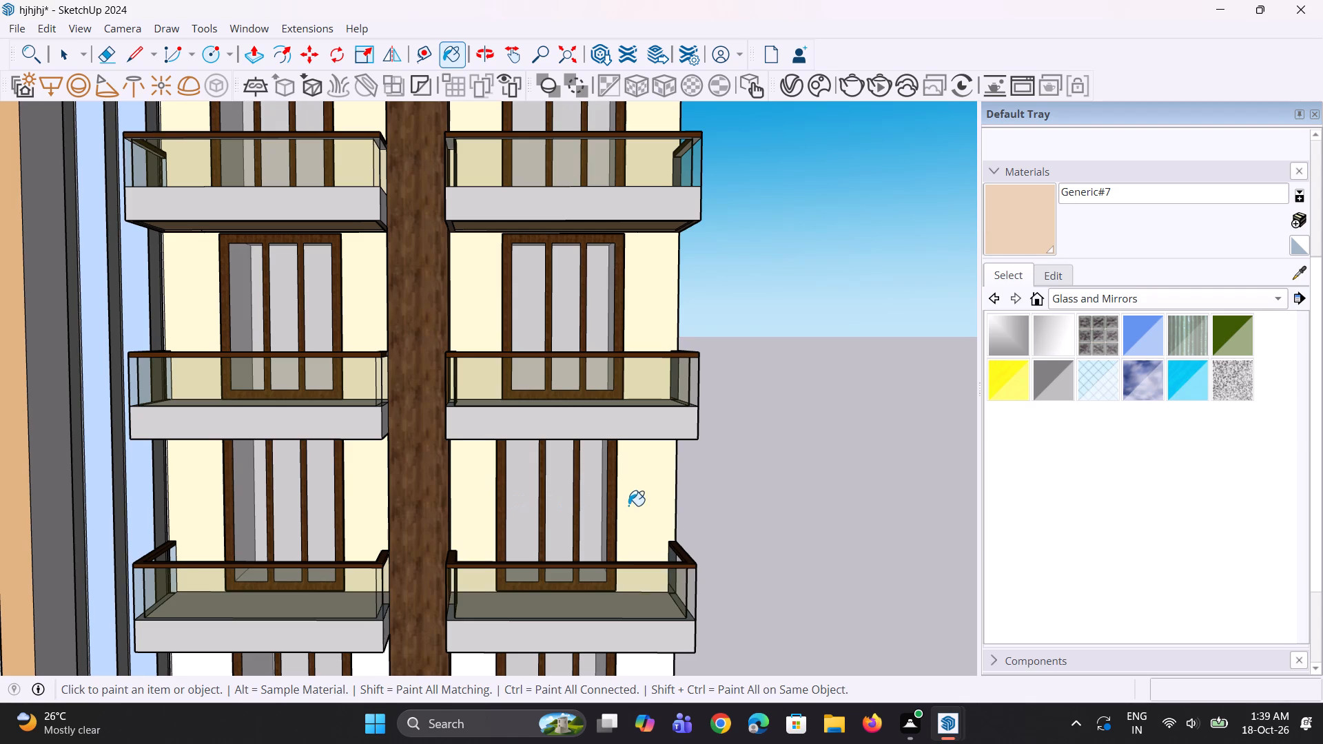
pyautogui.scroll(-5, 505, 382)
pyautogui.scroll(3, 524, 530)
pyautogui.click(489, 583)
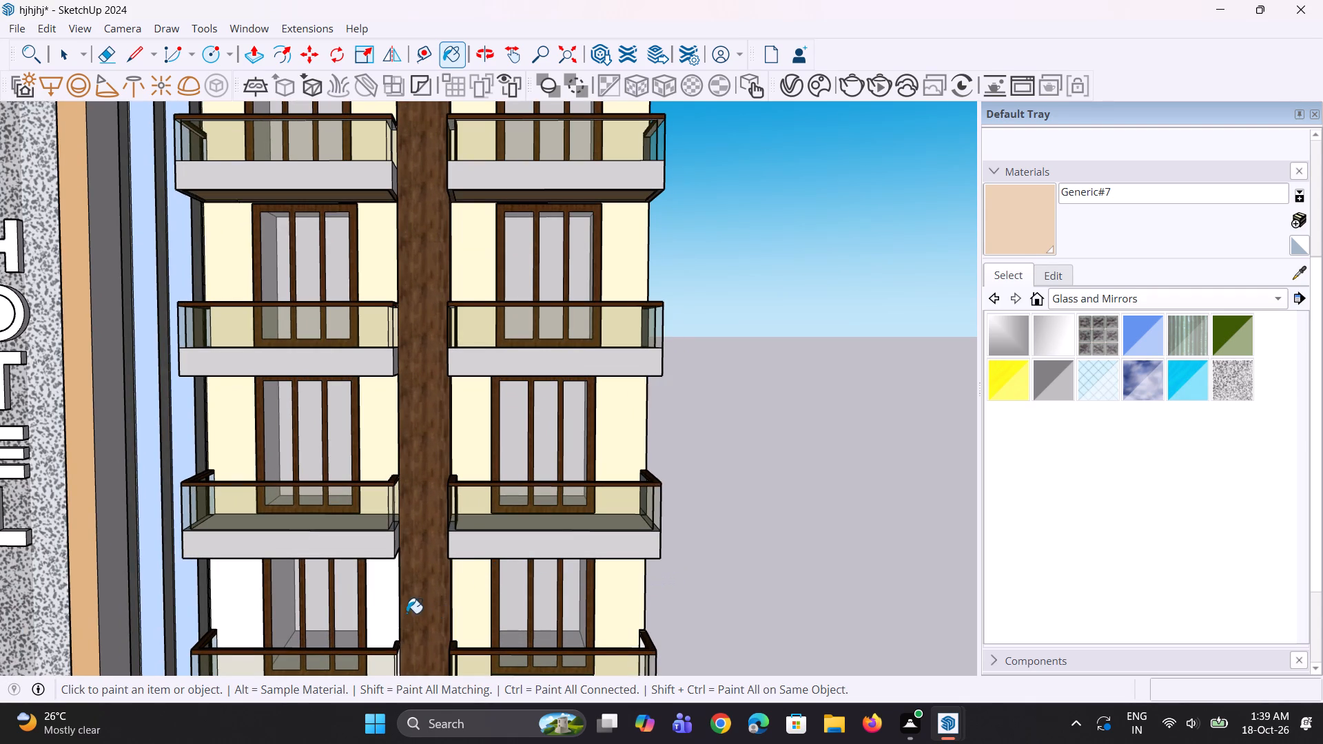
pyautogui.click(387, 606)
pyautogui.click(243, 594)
# Create another Generic V-Ray material in the V-Ray Asset Editor.
pyautogui.scroll(-9, 375, 541)
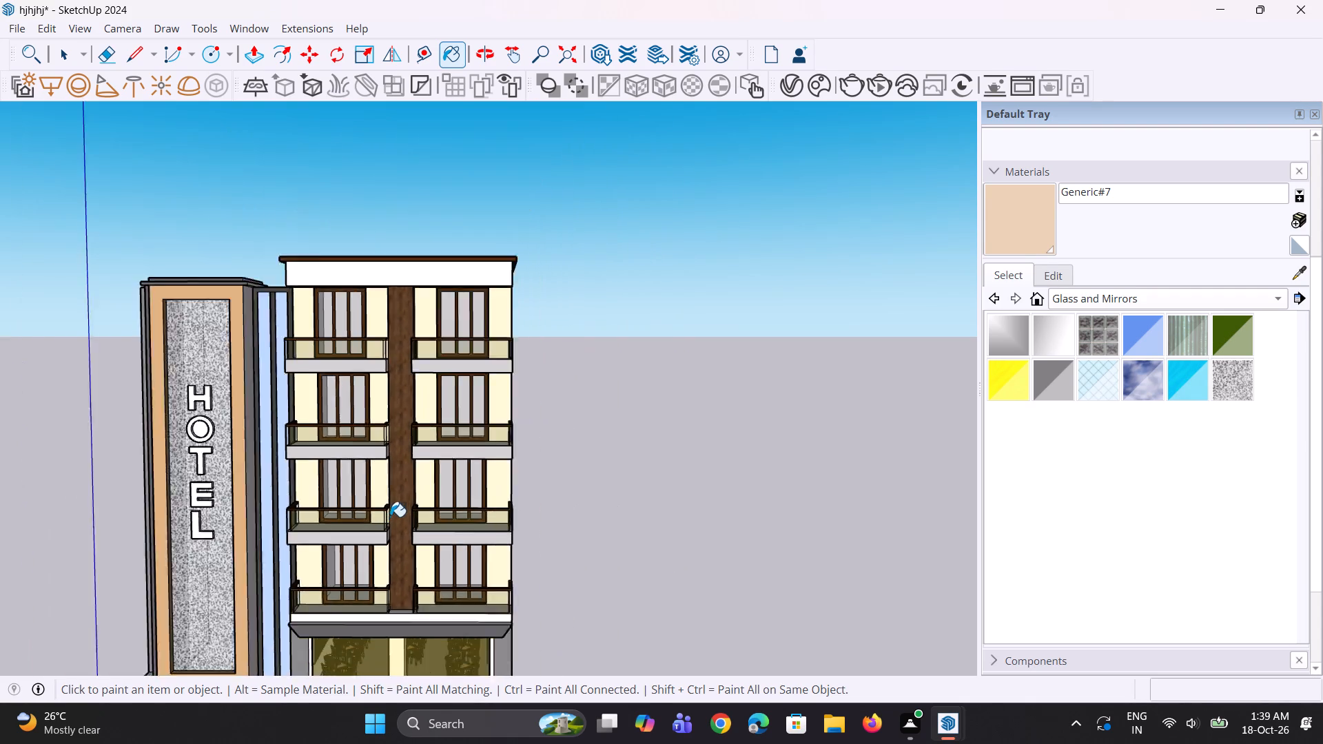
pyautogui.scroll(-2, 390, 517)
pyautogui.scroll(3, 389, 608)
pyautogui.scroll(-7, 381, 416)
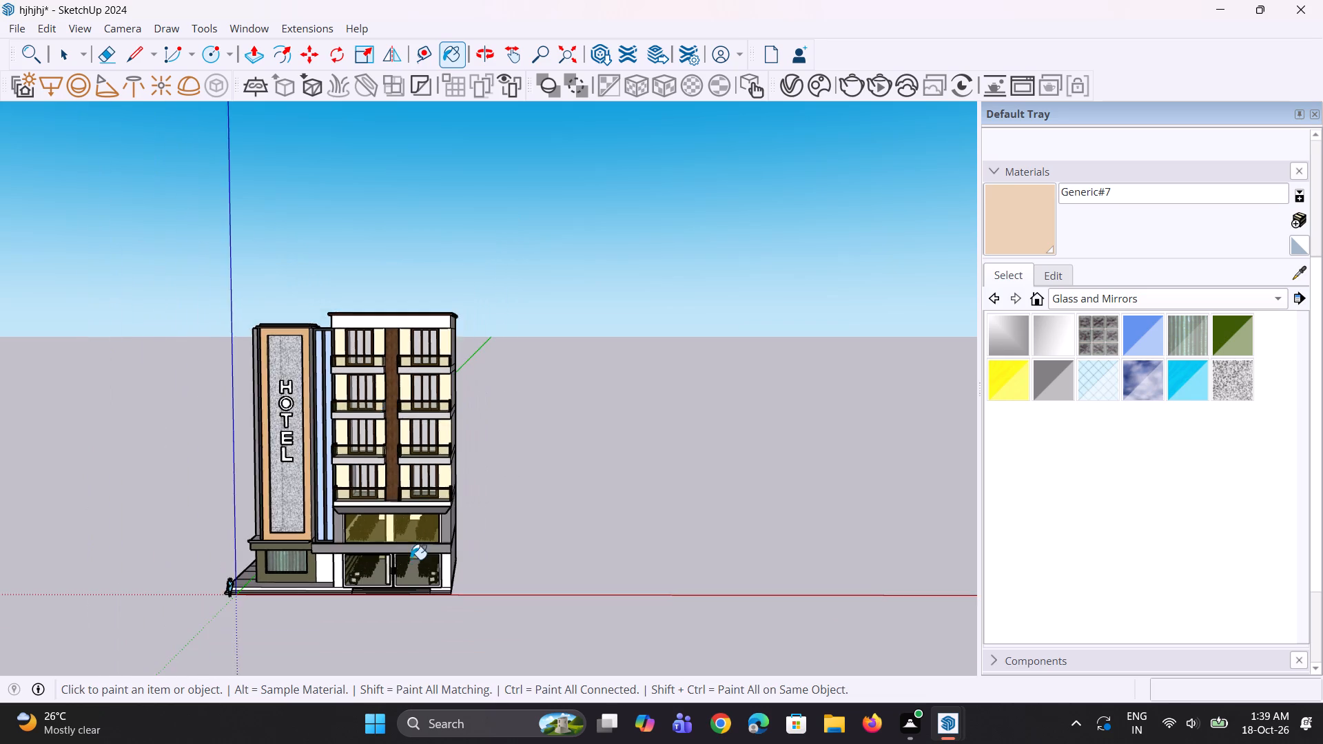
pyautogui.scroll(7, 411, 561)
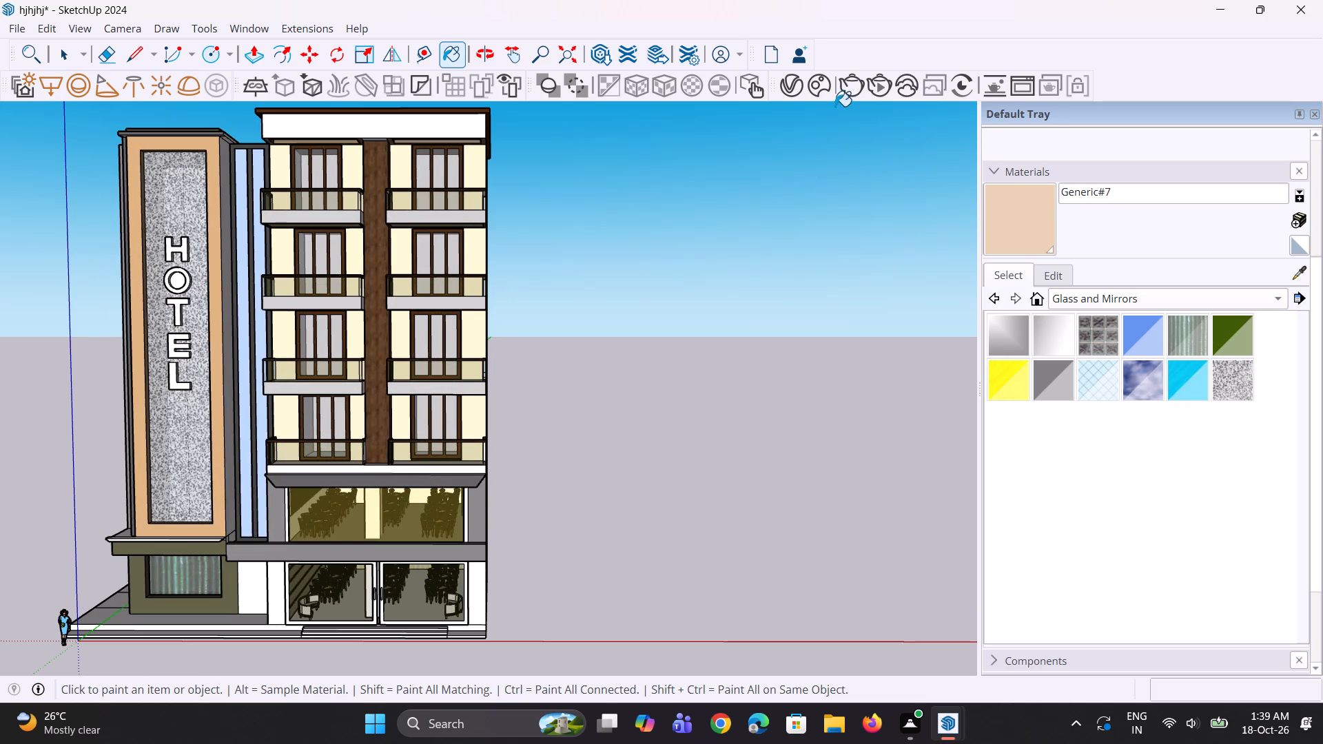
pyautogui.click(784, 96)
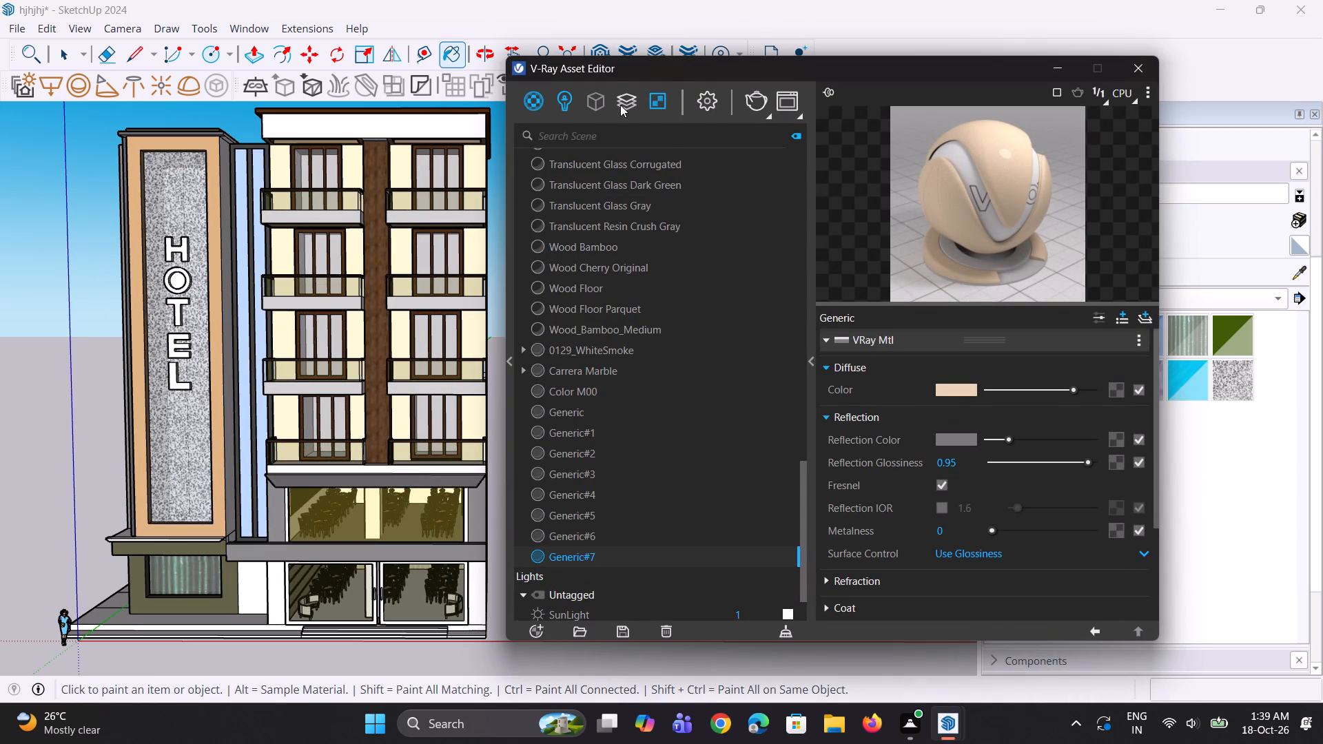
pyautogui.rightClick(535, 101)
pyautogui.click(541, 128)
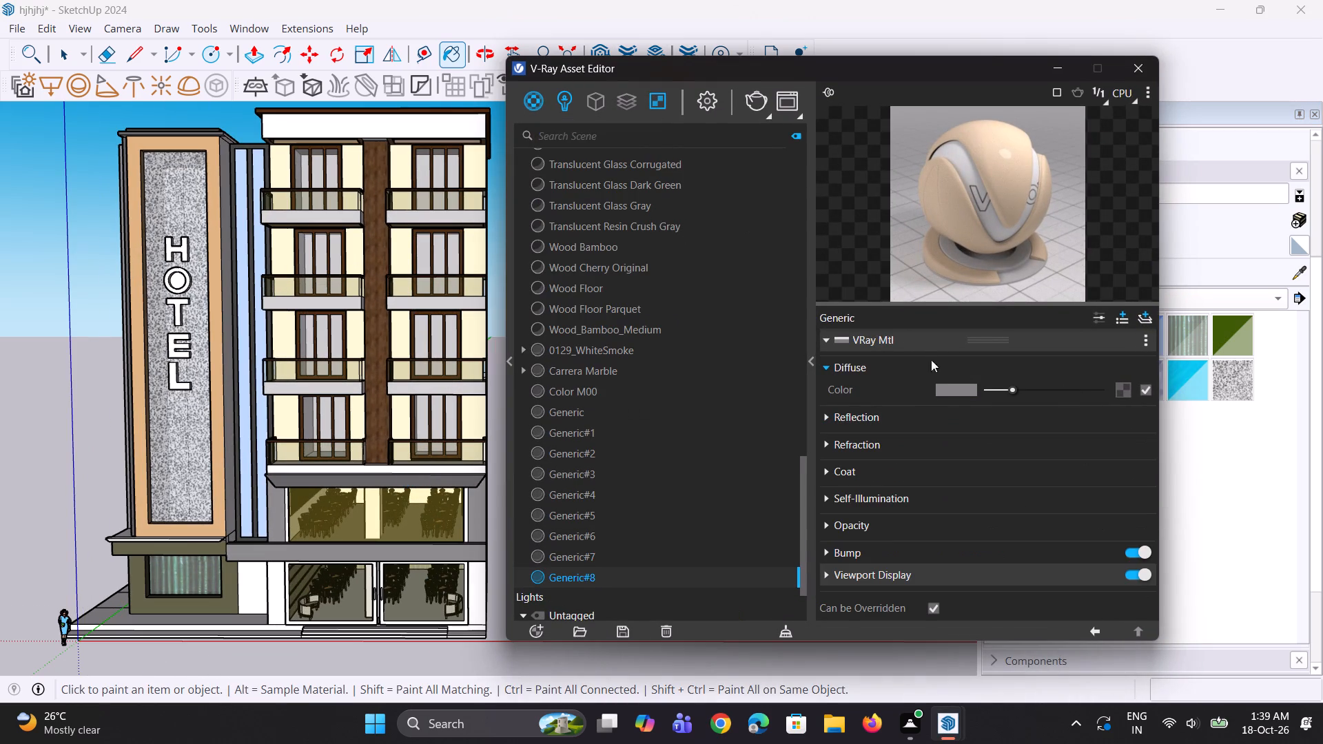
# Set the new material's diffuse colour to a light peach, about R 0.984, G 0.827, B 0.699, and darken it slightly.
pyautogui.click(951, 395)
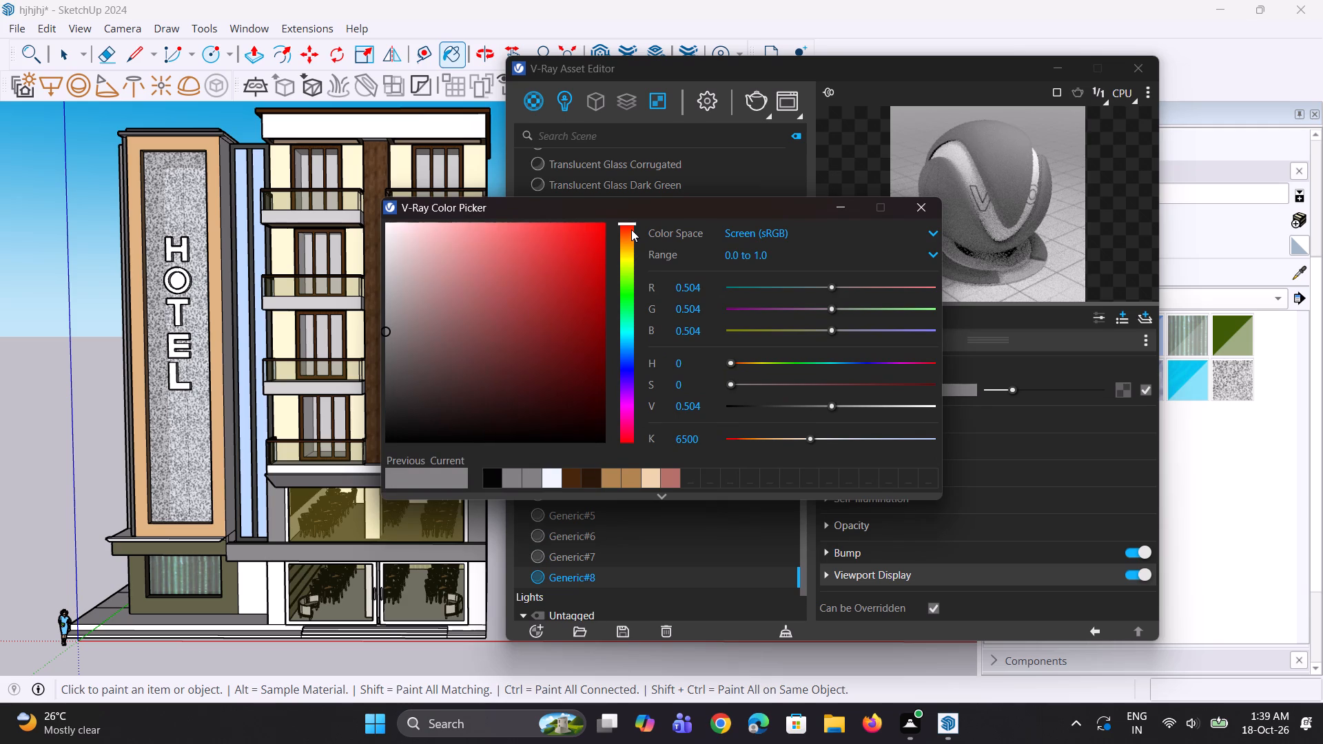
pyautogui.moveTo(630, 227); pyautogui.dragTo(630, 240)
pyautogui.click(476, 234)
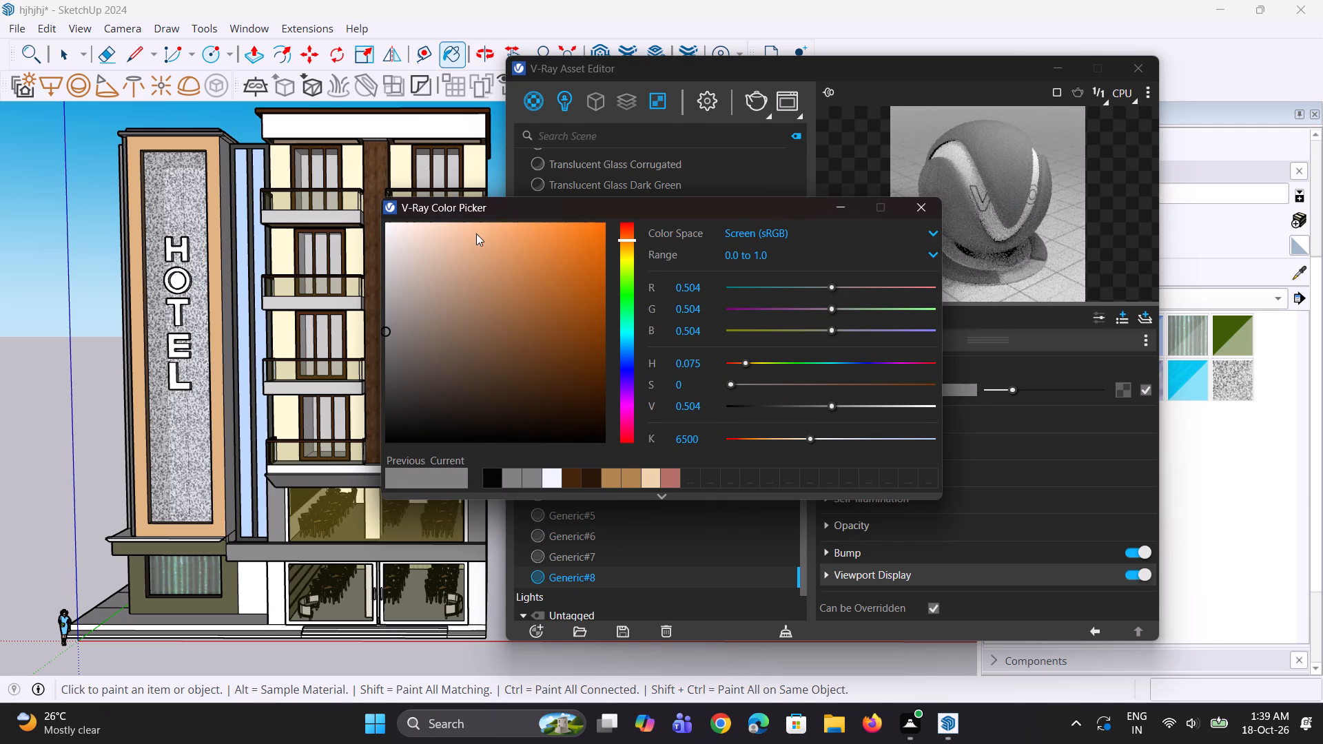
pyautogui.moveTo(479, 232); pyautogui.dragTo(450, 260)
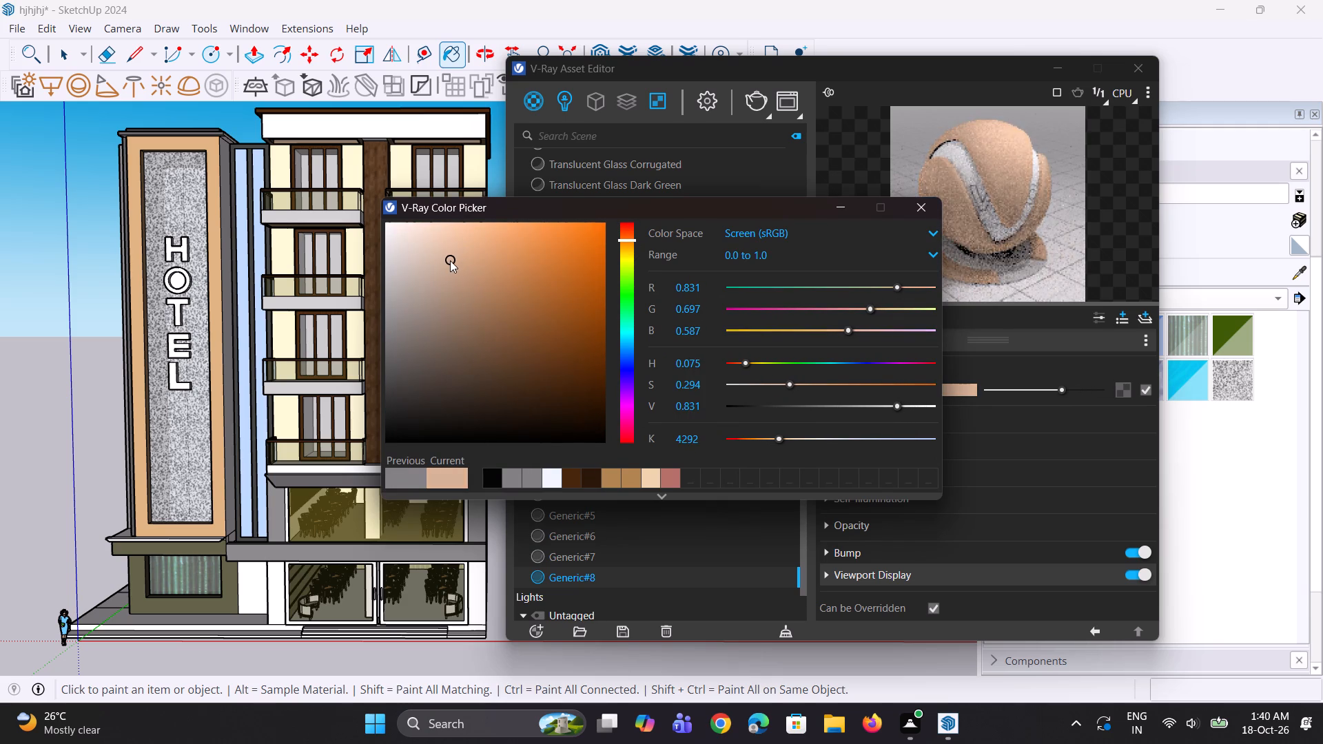
pyautogui.moveTo(459, 247); pyautogui.dragTo(455, 228)
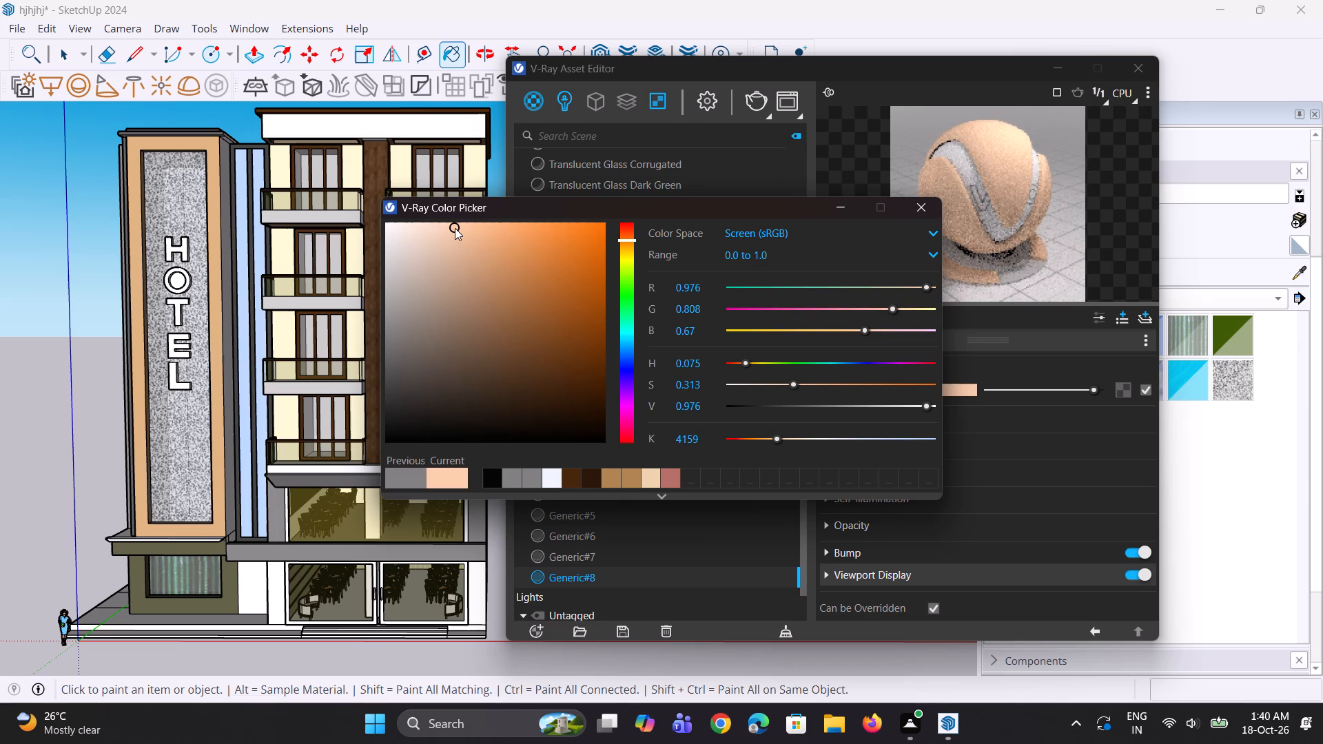
pyautogui.moveTo(455, 228); pyautogui.dragTo(449, 227)
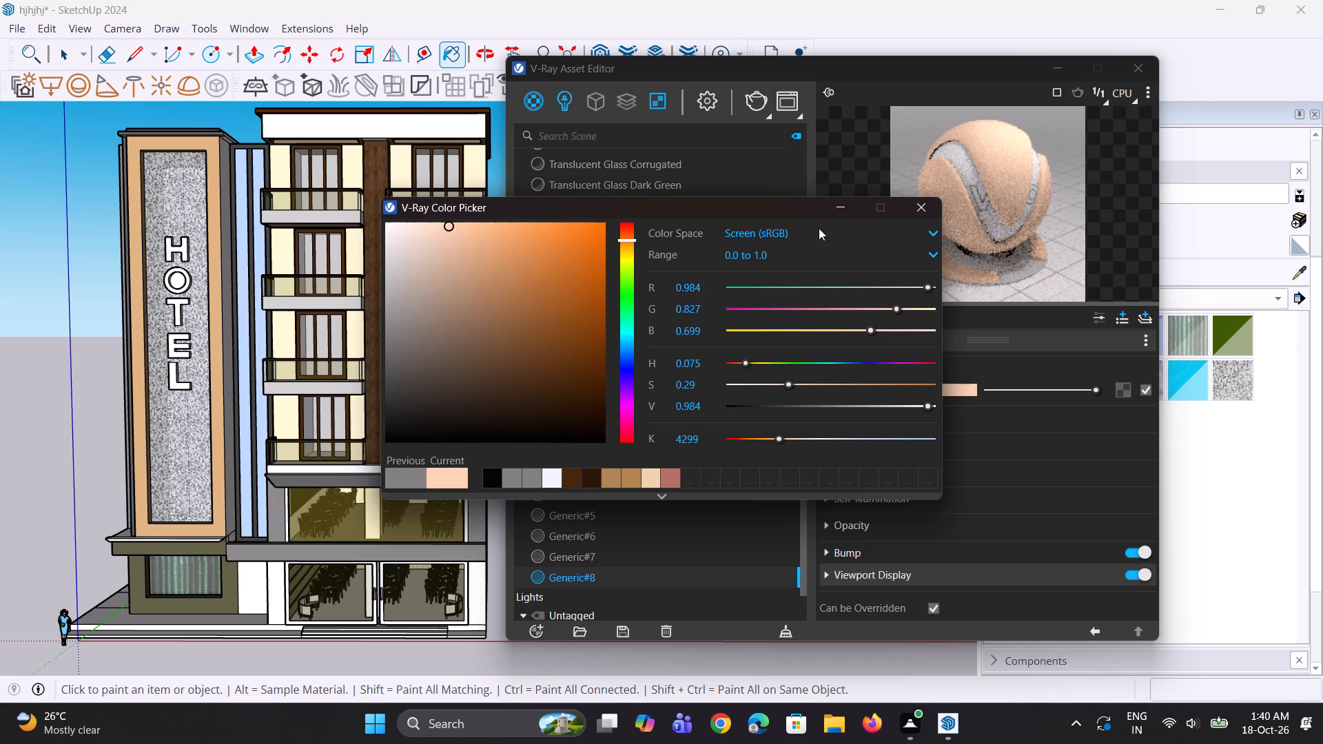
pyautogui.click(839, 211)
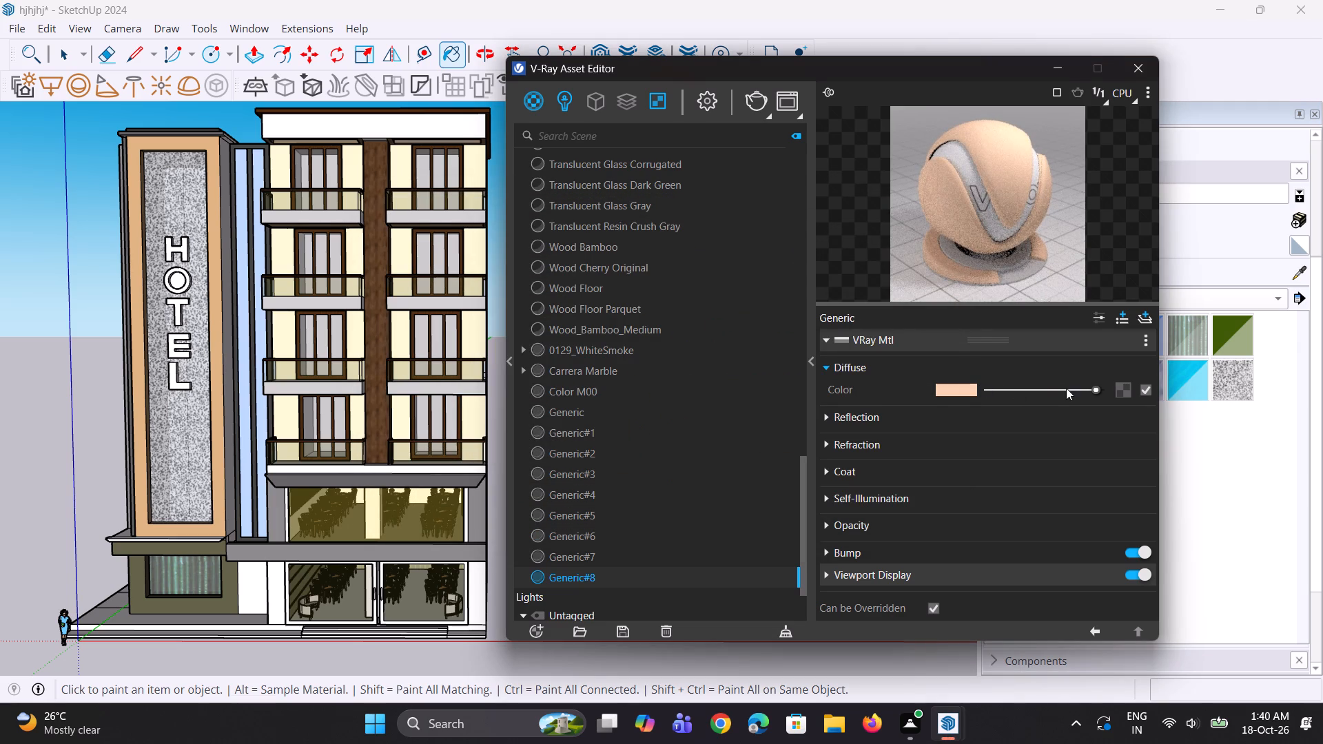
pyautogui.click(1085, 387)
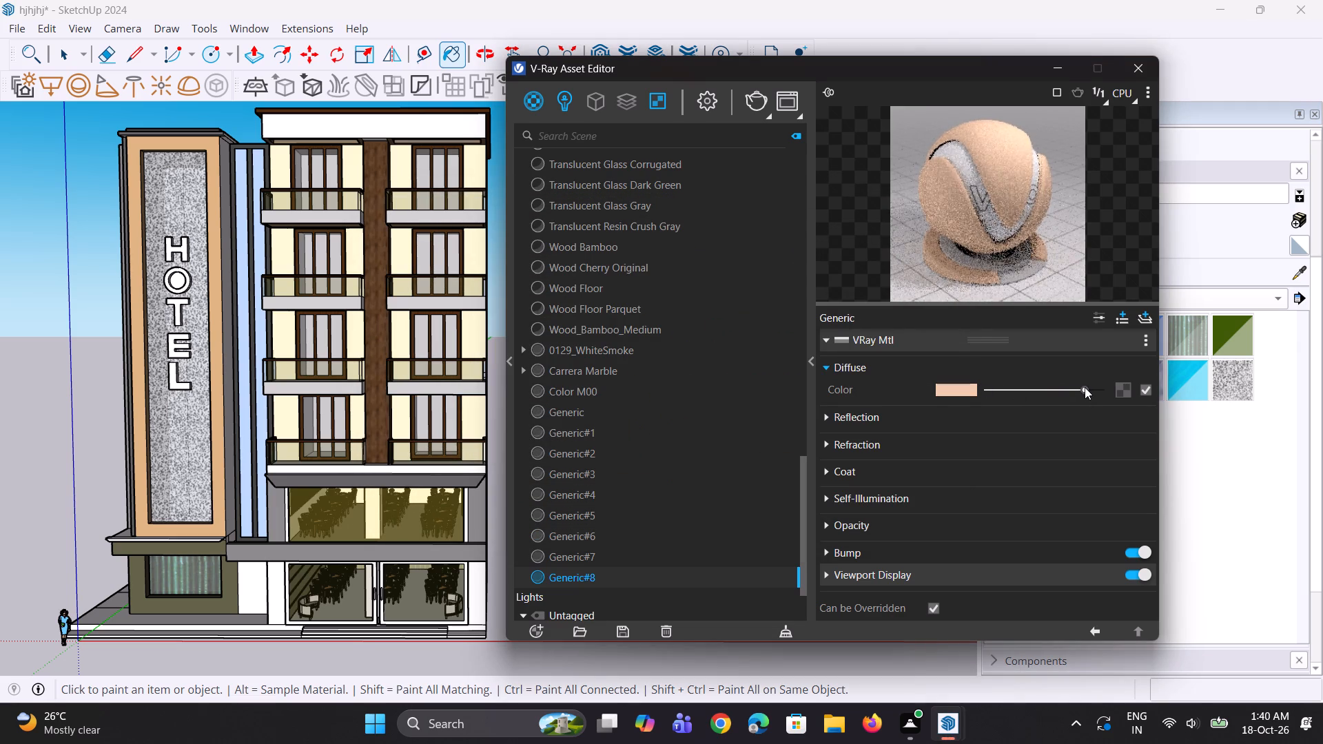
pyautogui.click(1085, 387)
# Give the peach material a mid-grey reflection colour and 0.95 reflection glossiness, check its preview, and minimise the V-Ray Asset Editor.
pyautogui.click(916, 411)
pyautogui.moveTo(994, 435); pyautogui.dragTo(1010, 440)
pyautogui.moveTo(956, 462); pyautogui.dragTo(915, 450)
pyautogui.write('0.95')
pyautogui.press('Return')
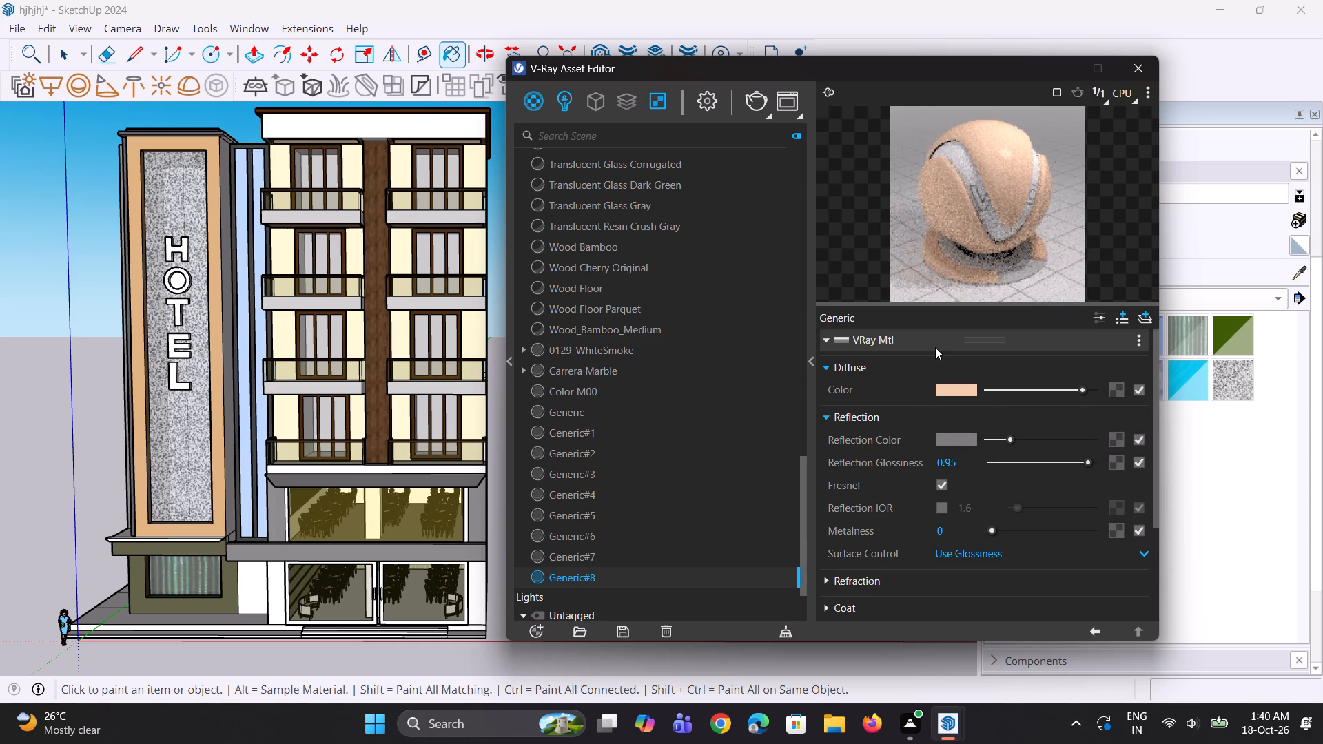
pyautogui.click(983, 242)
pyautogui.click(983, 242)
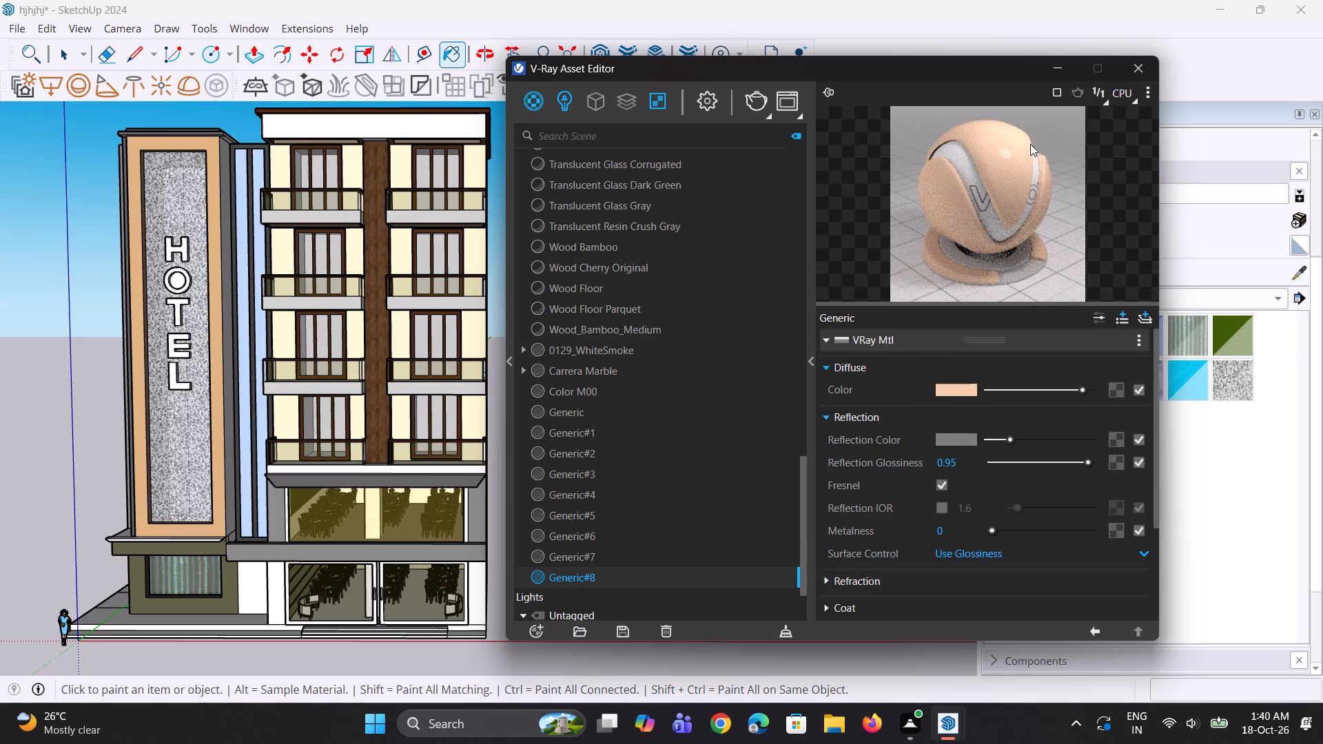
pyautogui.click(1053, 74)
# Paint the right bay's walls on the two lowest balcony storeys and the adjoining upper side wall with peach Generic#8.
pyautogui.click(1027, 236)
pyautogui.scroll(1, 387, 431)
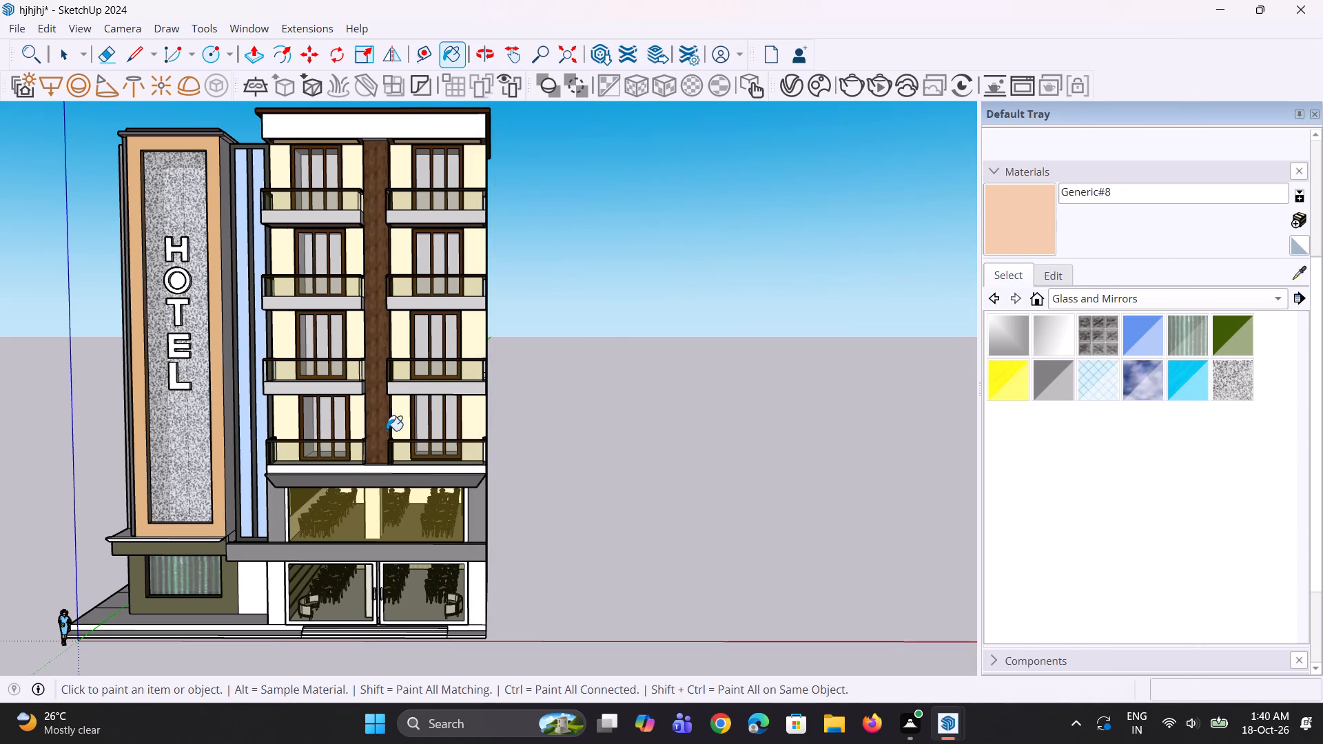
pyautogui.scroll(6, 387, 431)
pyautogui.click(532, 426)
pyautogui.doubleClick(538, 423)
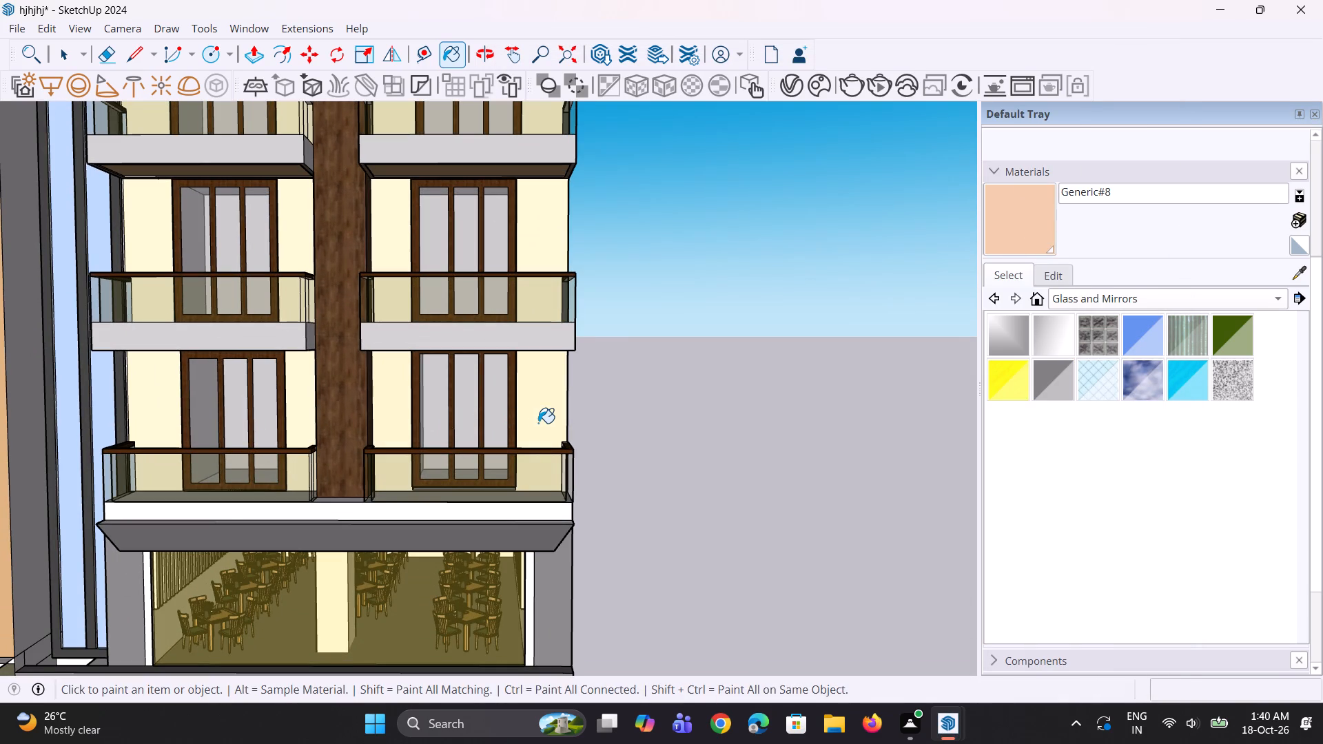
pyautogui.moveTo(538, 424); pyautogui.dragTo(530, 473, button='middle')
pyautogui.scroll(5, 555, 433)
pyautogui.doubleClick(534, 426)
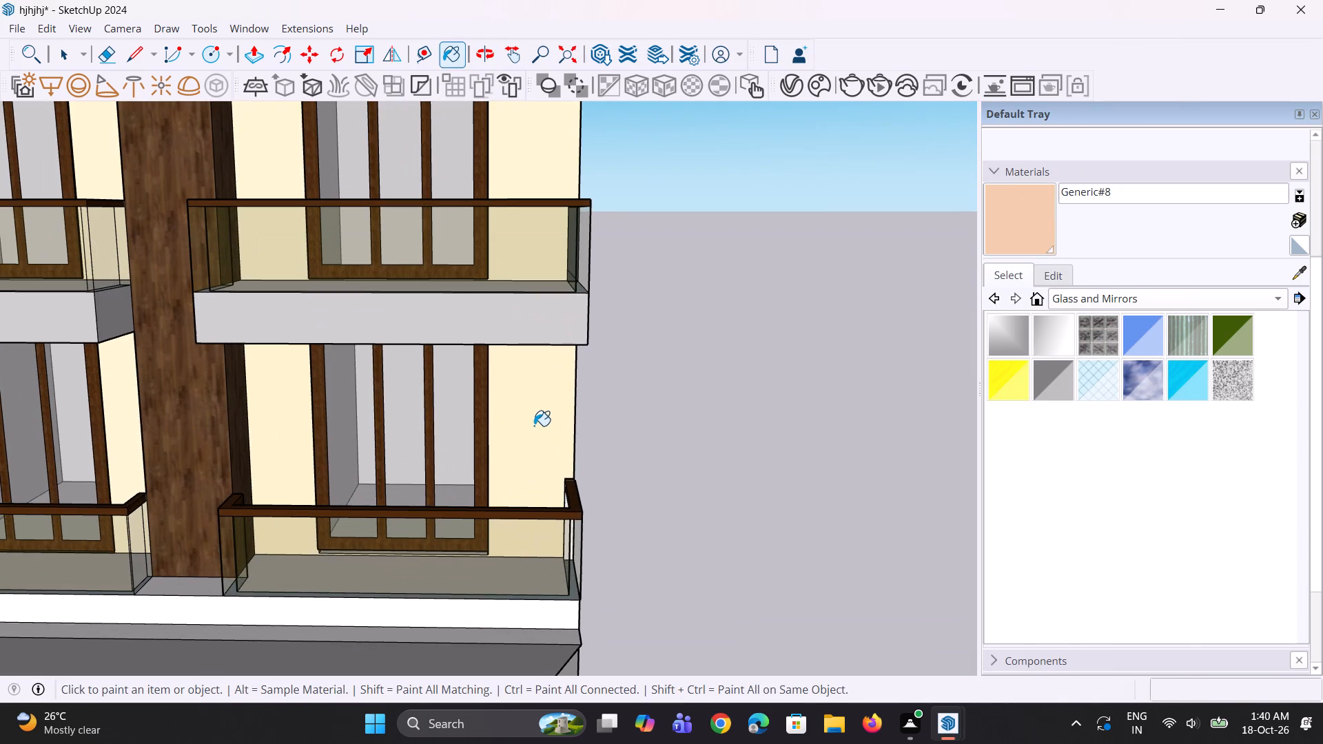
pyautogui.scroll(-4, 534, 426)
pyautogui.click(526, 242)
pyautogui.moveTo(489, 313); pyautogui.dragTo(373, 311, button='middle')
pyautogui.click(543, 251)
pyautogui.scroll(1, 498, 326)
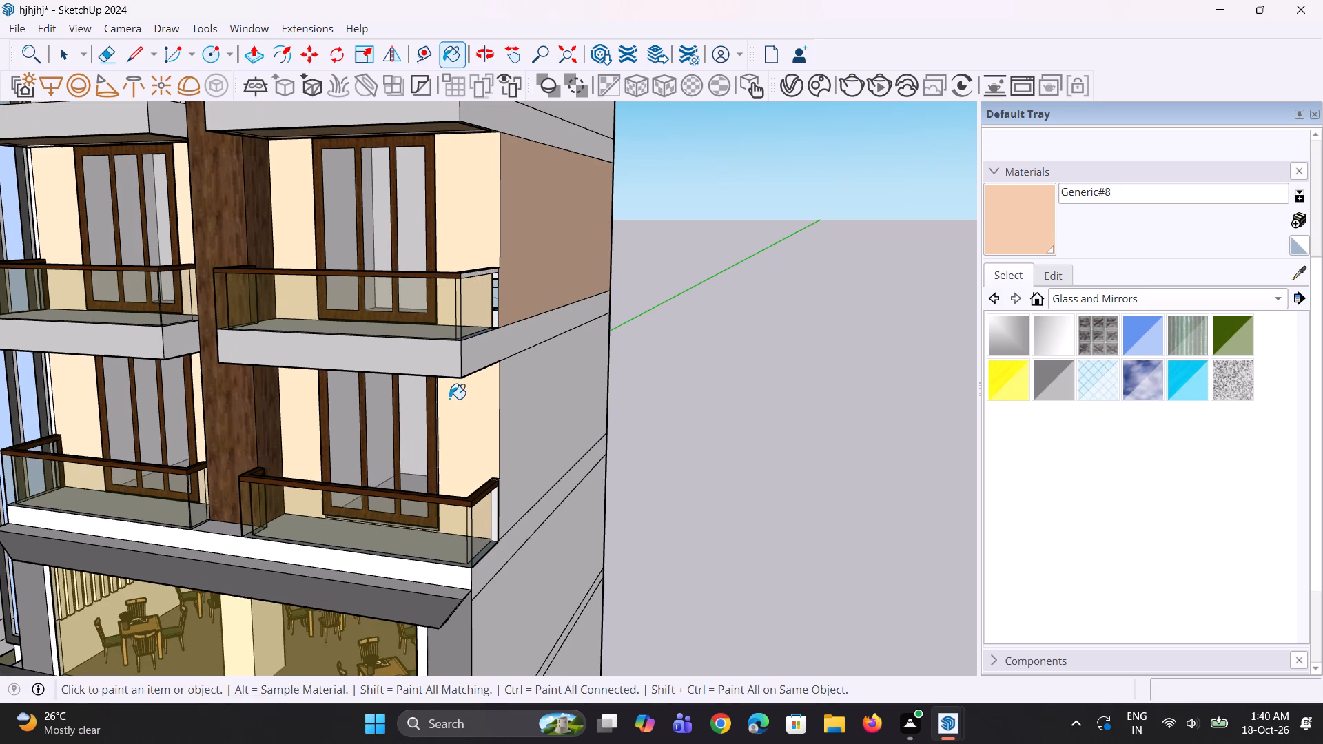
# Paint the left bay's walls on the two lowest balcony storeys with Generic#8.
pyautogui.scroll(-5, 449, 399)
pyautogui.moveTo(367, 386); pyautogui.dragTo(235, 364, button='middle')
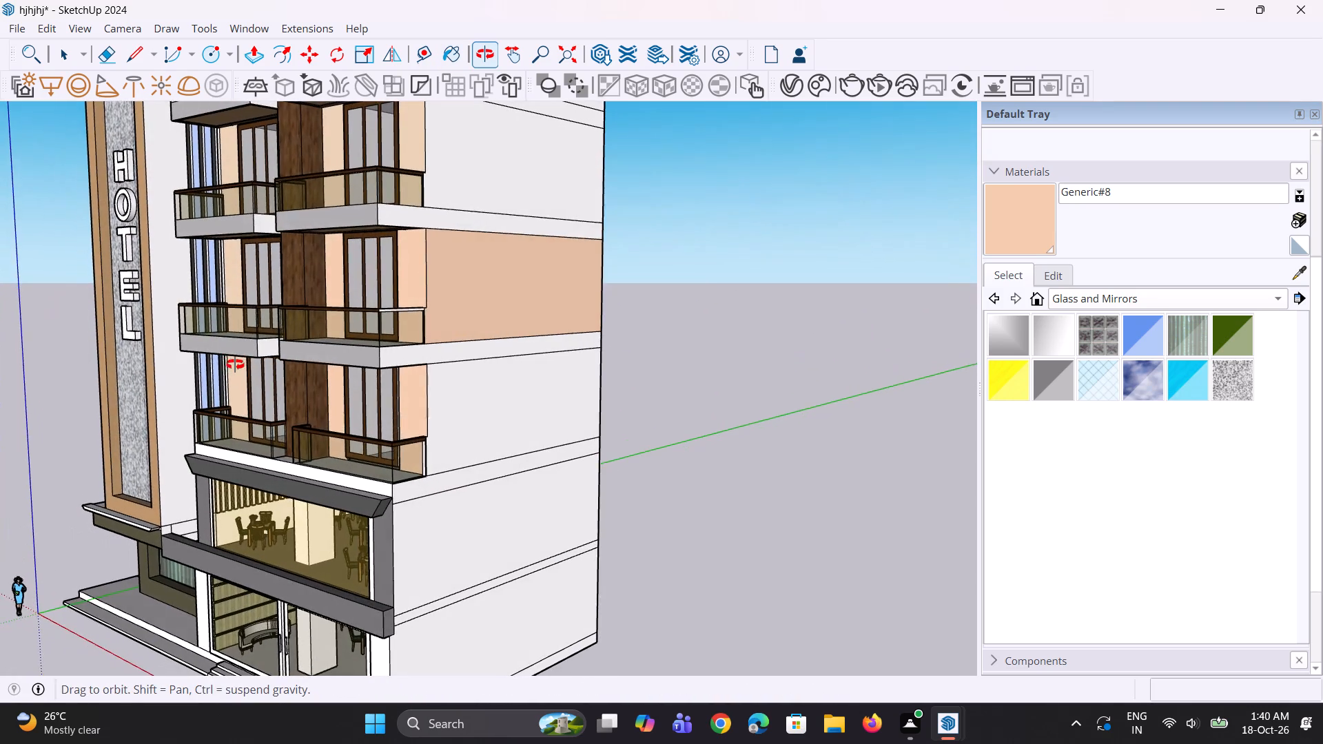
pyautogui.moveTo(235, 364); pyautogui.dragTo(237, 373, button='middle')
pyautogui.scroll(5, 253, 304)
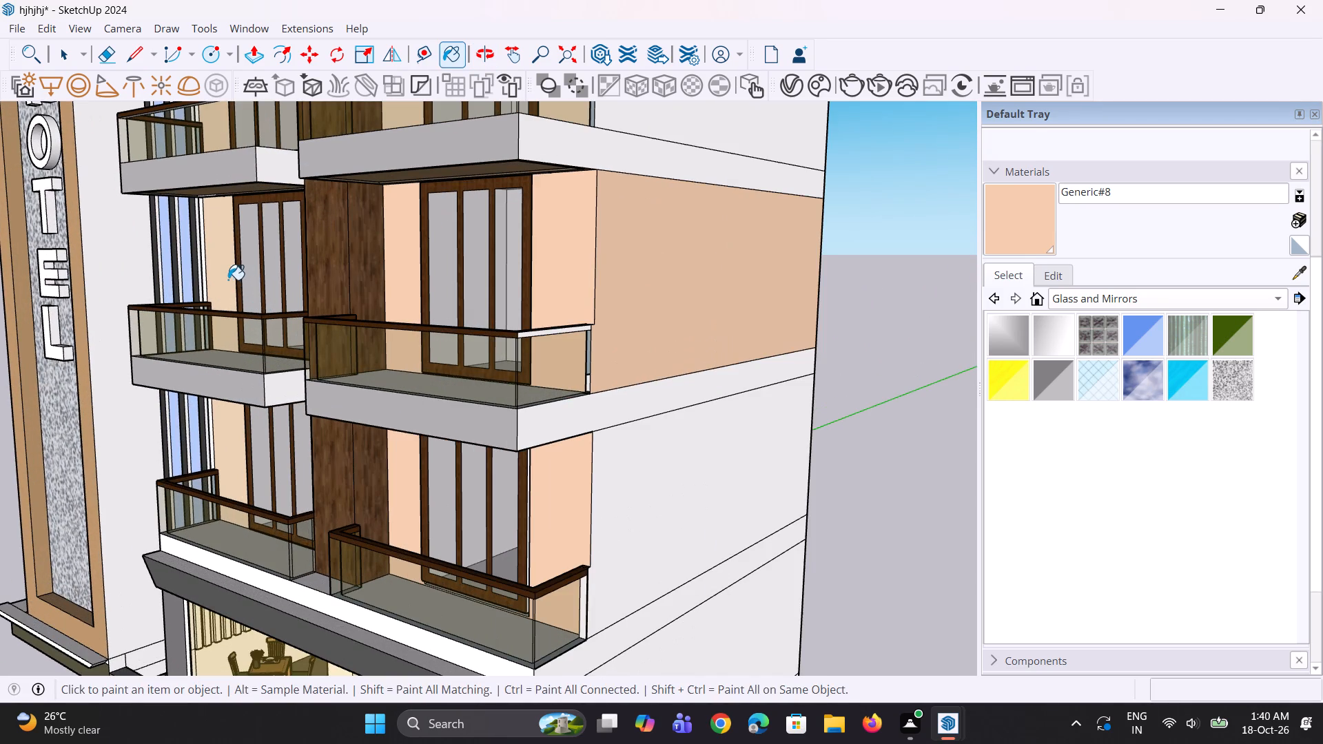
pyautogui.click(226, 278)
pyautogui.scroll(1, 236, 422)
pyautogui.click(225, 433)
pyautogui.moveTo(373, 497); pyautogui.dragTo(485, 480, button='middle')
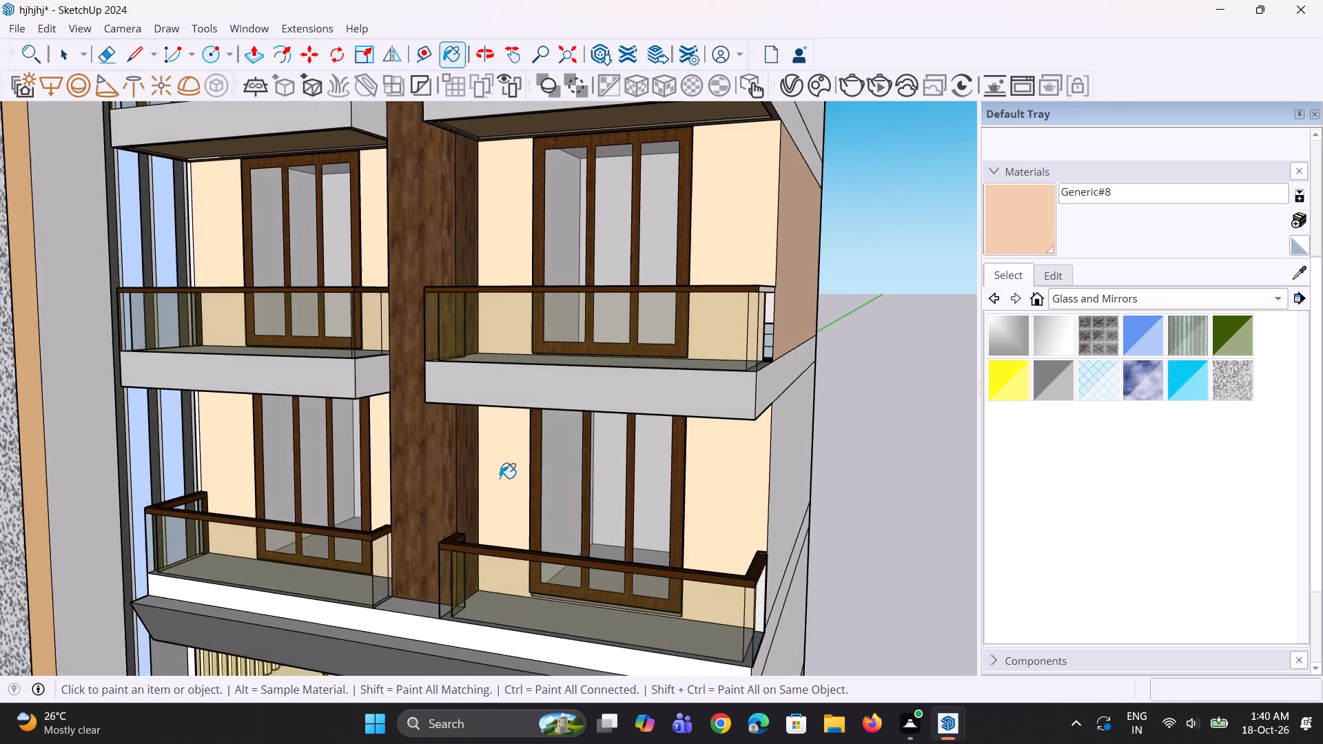
# Paint the walls around the balcony doors on the third balcony storey of both bays with Generic#8.
pyautogui.scroll(-5, 499, 478)
pyautogui.moveTo(404, 438); pyautogui.dragTo(523, 484, button='middle')
pyautogui.click(701, 194)
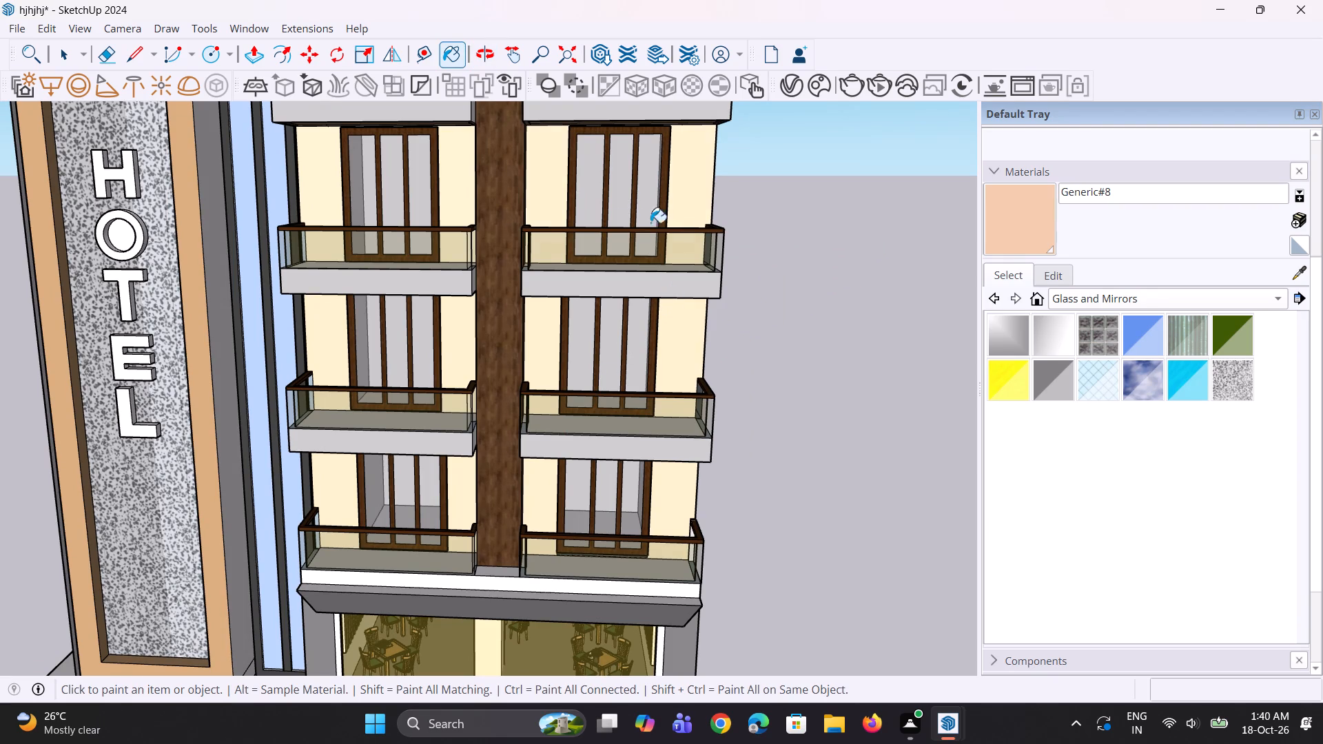
pyautogui.click(545, 205)
pyautogui.click(466, 188)
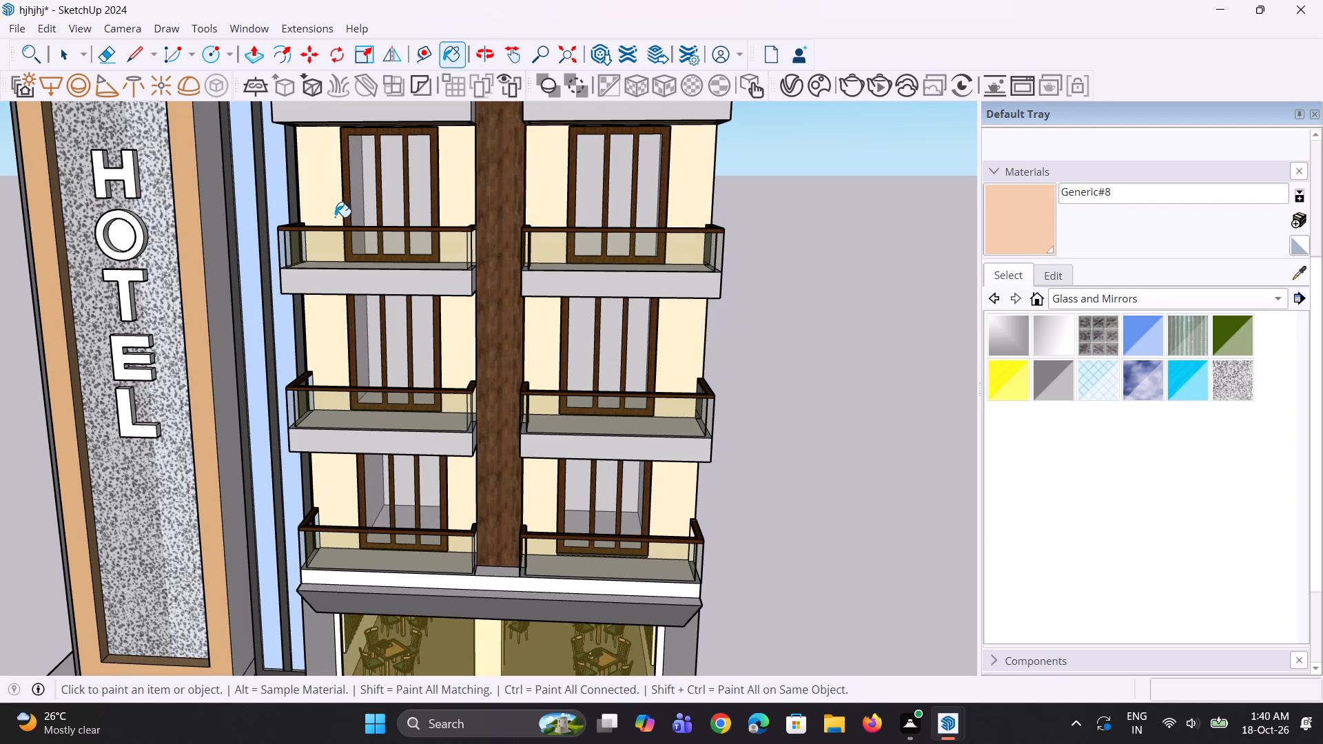
pyautogui.click(329, 218)
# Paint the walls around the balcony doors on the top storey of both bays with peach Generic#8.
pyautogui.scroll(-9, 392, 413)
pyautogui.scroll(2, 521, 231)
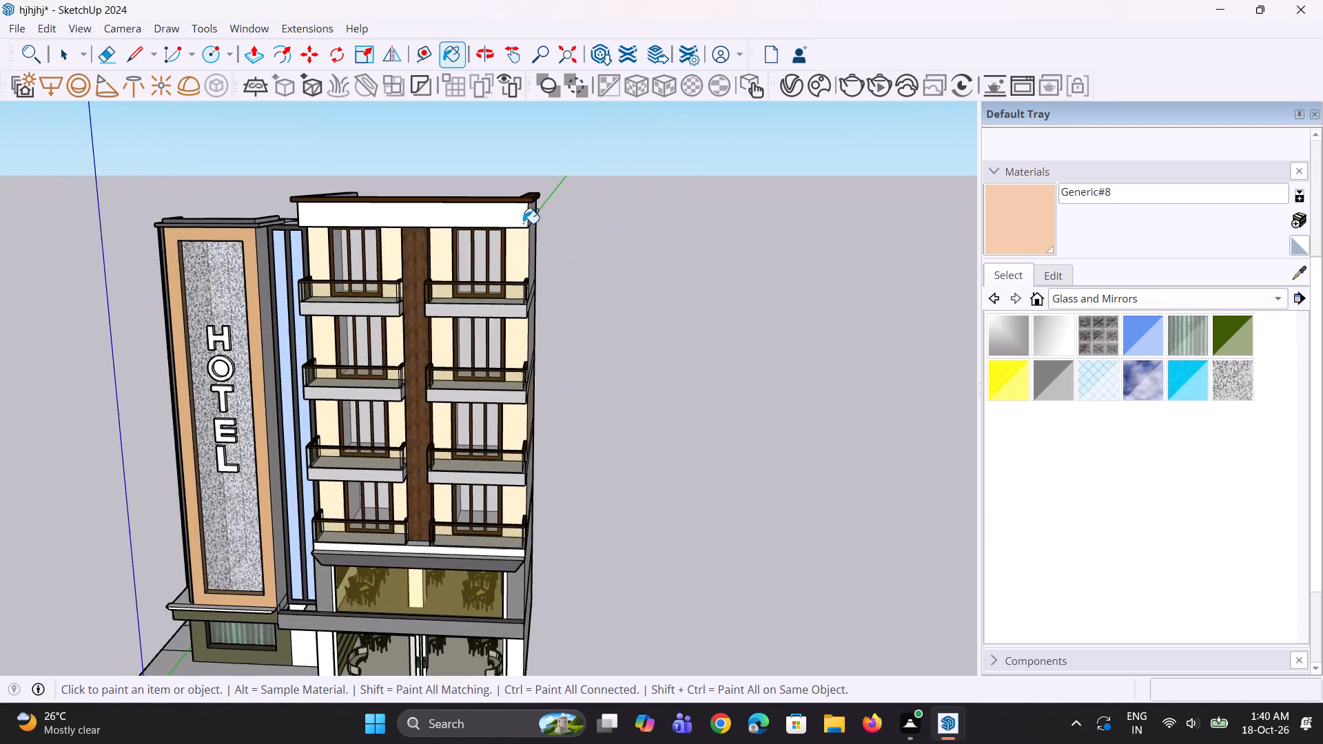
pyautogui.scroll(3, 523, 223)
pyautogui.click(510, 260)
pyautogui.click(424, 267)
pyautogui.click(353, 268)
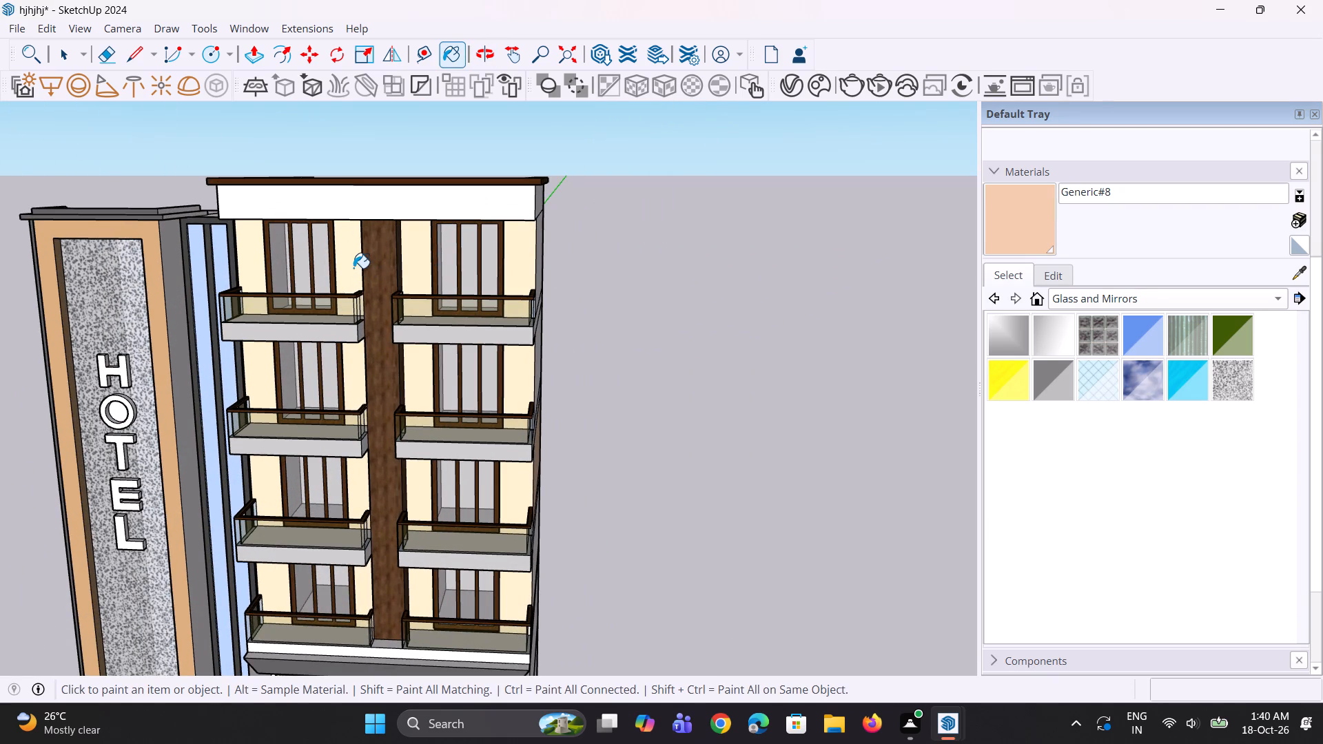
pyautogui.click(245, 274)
# Examine the peach walls of the balcony bays and the adjoining side wall from an angle and up close.
pyautogui.moveTo(439, 349); pyautogui.dragTo(292, 335, button='middle')
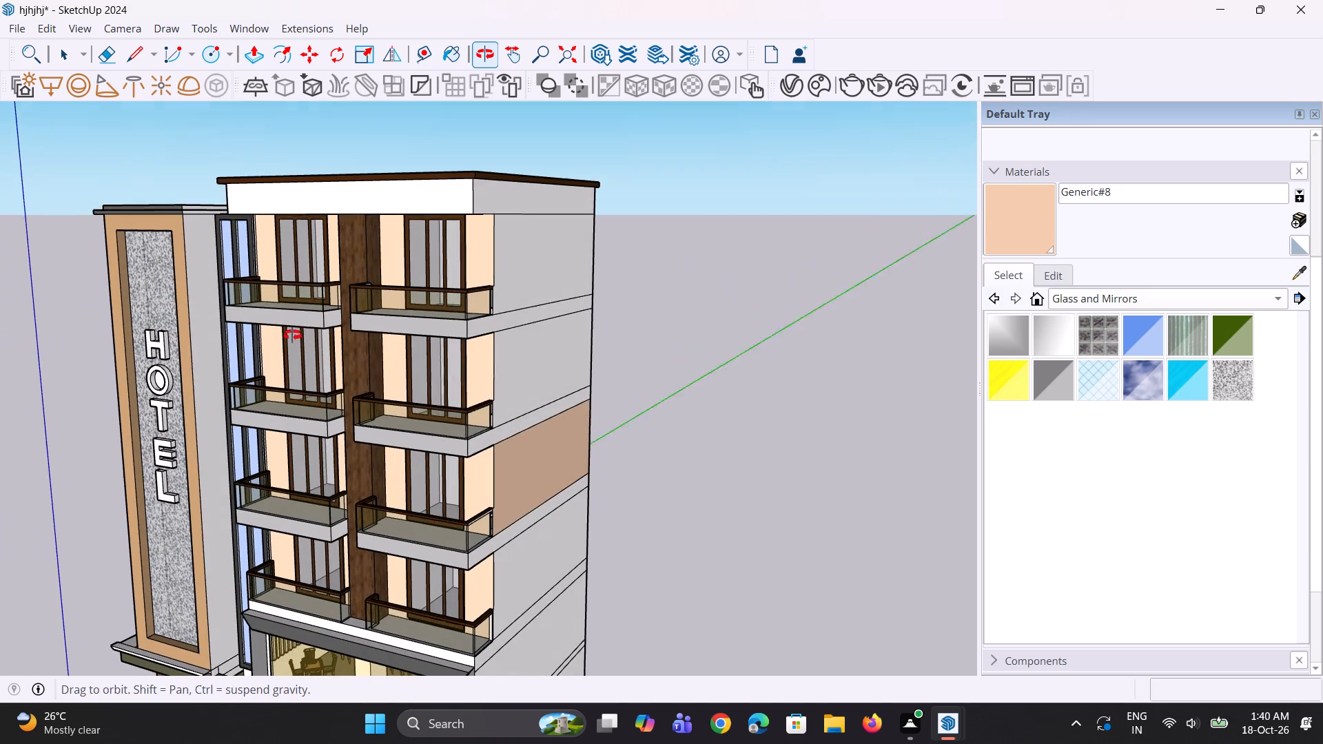
pyautogui.moveTo(292, 335); pyautogui.dragTo(292, 334, button='middle')
pyautogui.scroll(9, 486, 396)
pyautogui.moveTo(395, 413); pyautogui.dragTo(439, 420, button='middle')
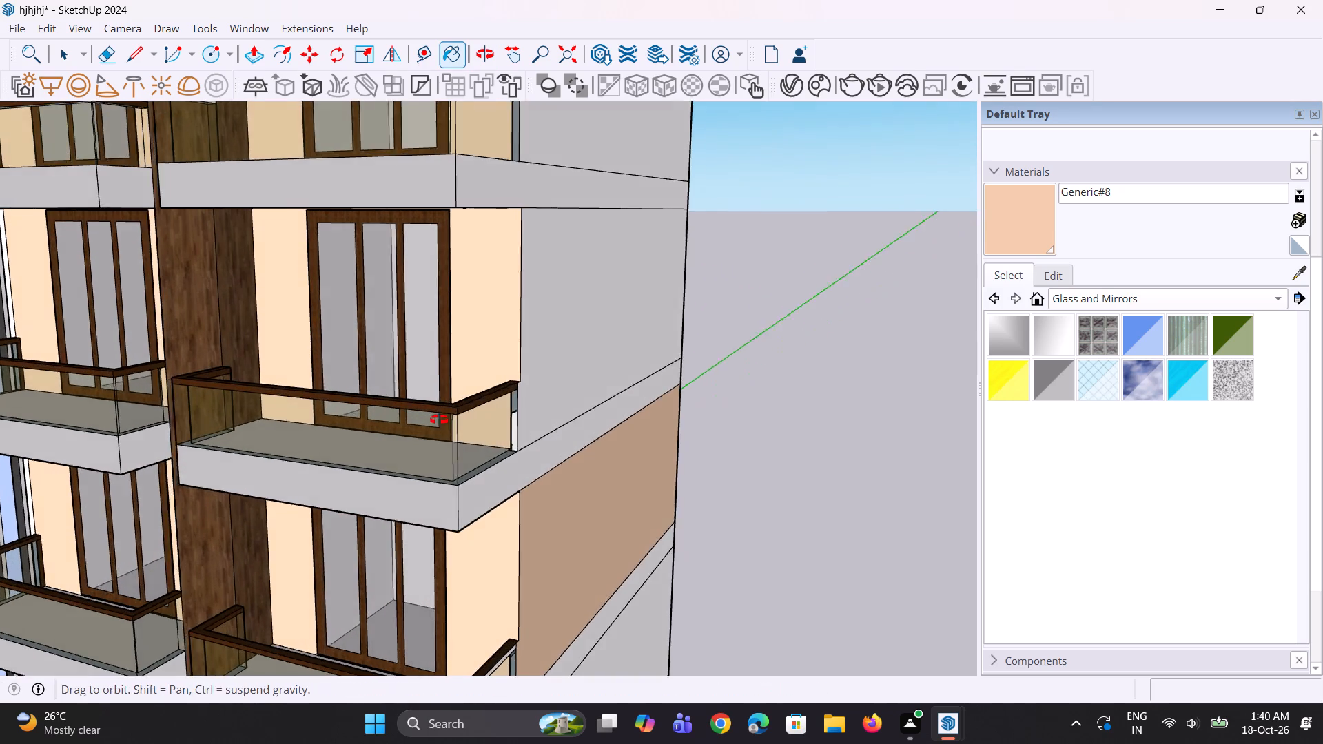
pyautogui.moveTo(439, 420); pyautogui.dragTo(512, 414, button='middle')
pyautogui.scroll(-13, 478, 382)
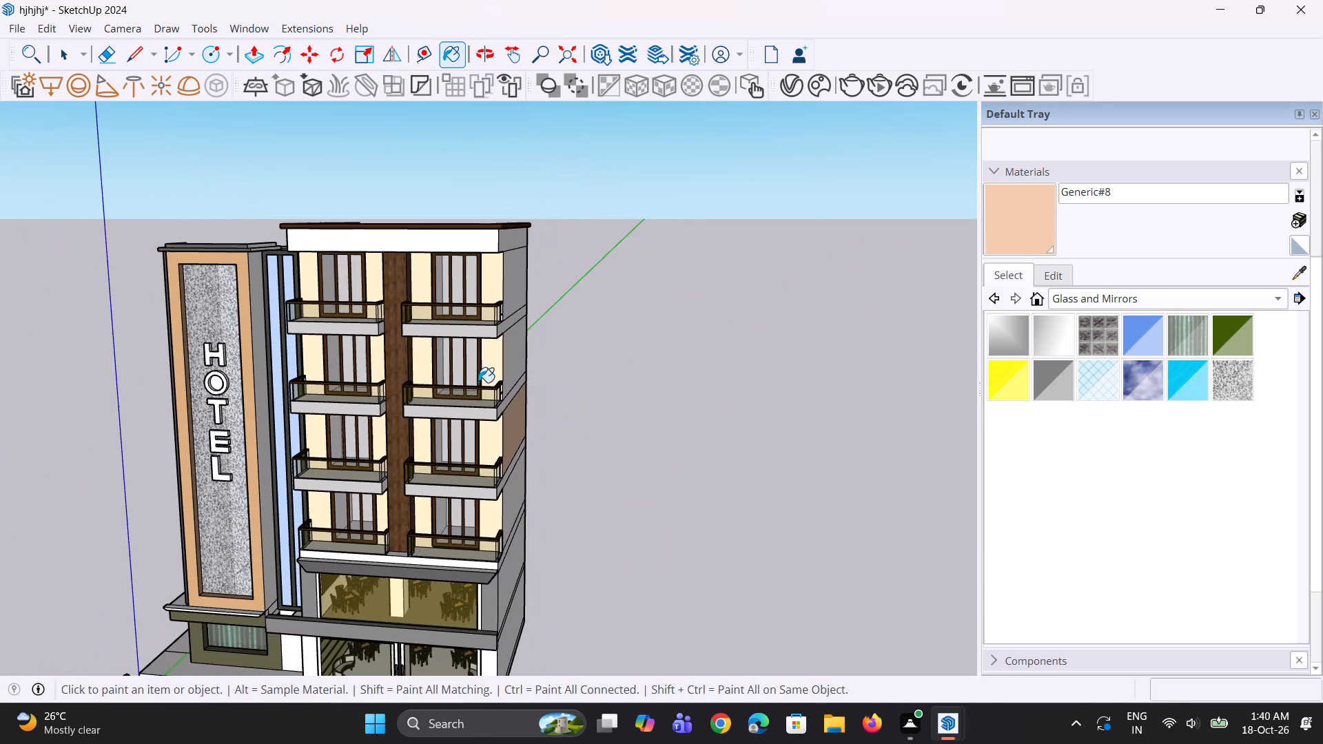
# Create a new generic material in the V-Ray Asset Editor.
pyautogui.click(790, 96)
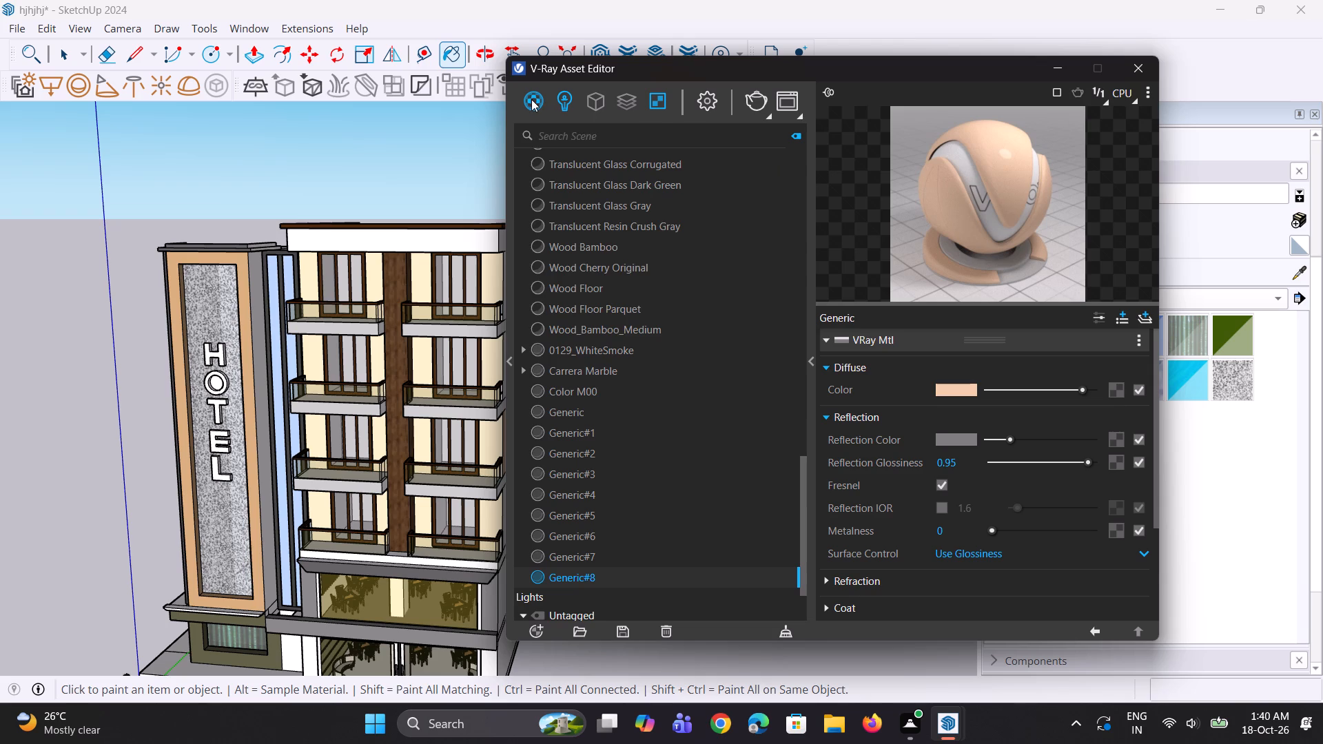
pyautogui.rightClick(531, 99)
pyautogui.click(553, 132)
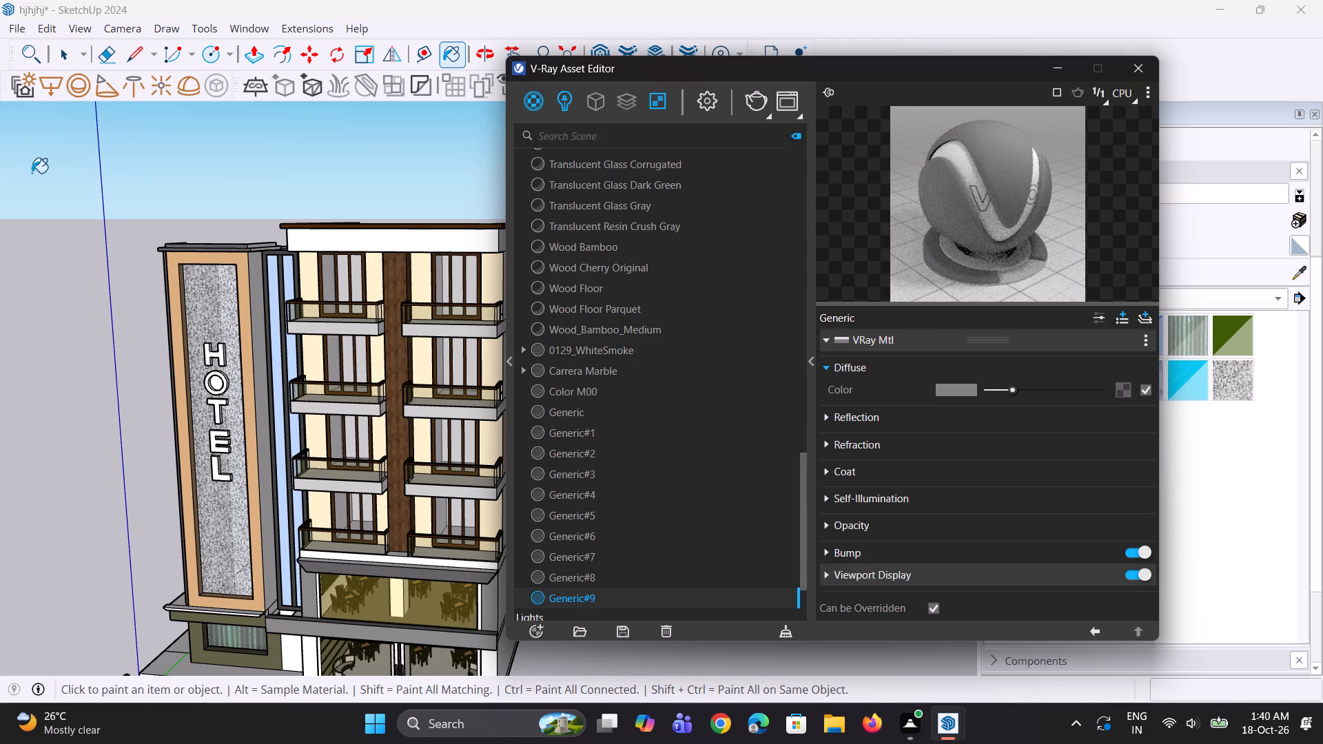
# Set the new material's diffuse colour to a pale yellow of about R 0.933, G 0.888, B 0.586.
pyautogui.click(946, 386)
pyautogui.moveTo(626, 222); pyautogui.dragTo(619, 247)
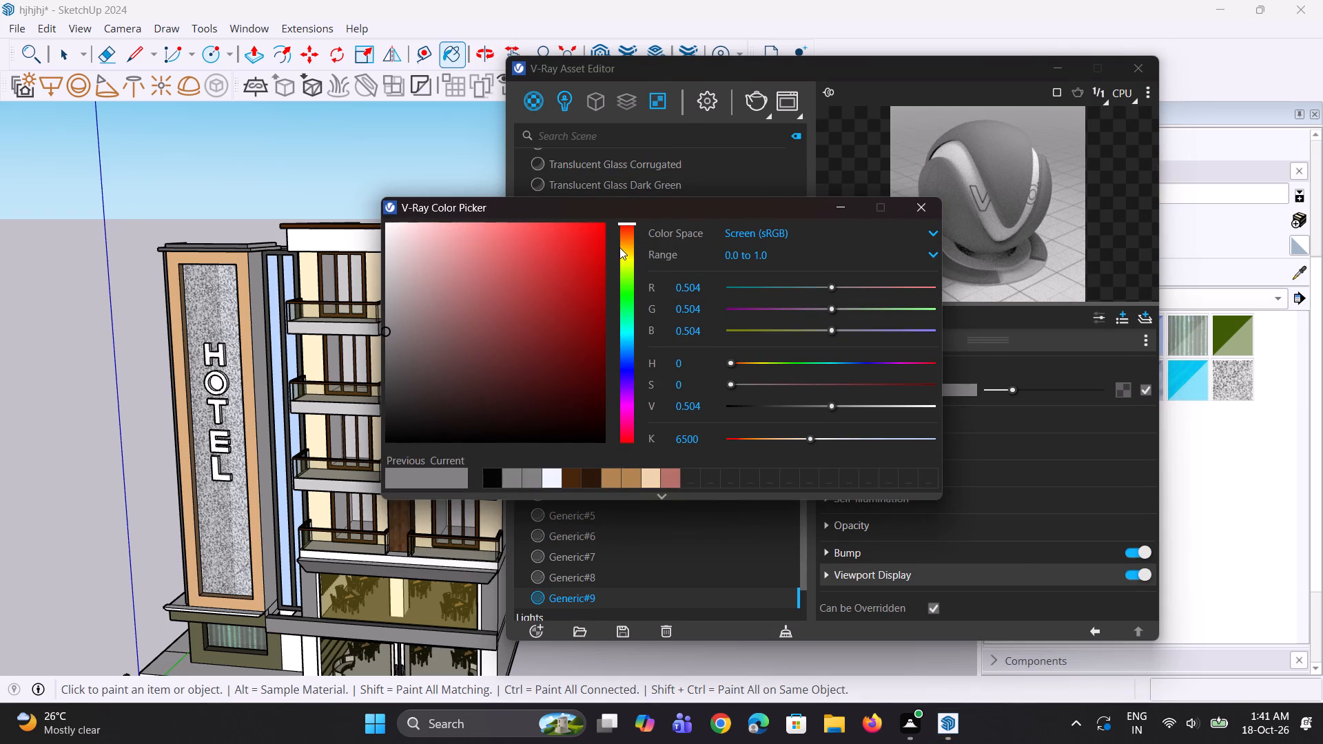
pyautogui.moveTo(619, 247); pyautogui.dragTo(619, 249)
pyautogui.click(627, 255)
pyautogui.click(627, 261)
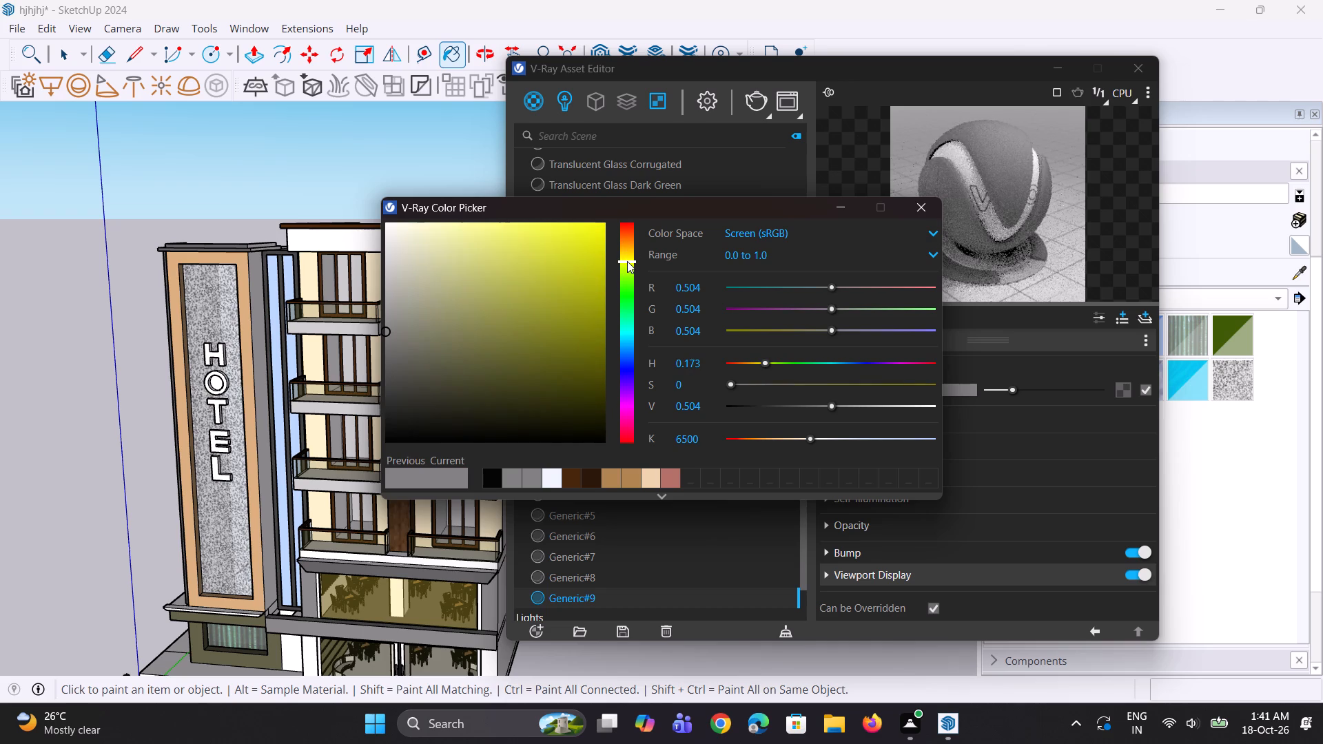
pyautogui.moveTo(628, 262); pyautogui.dragTo(630, 251)
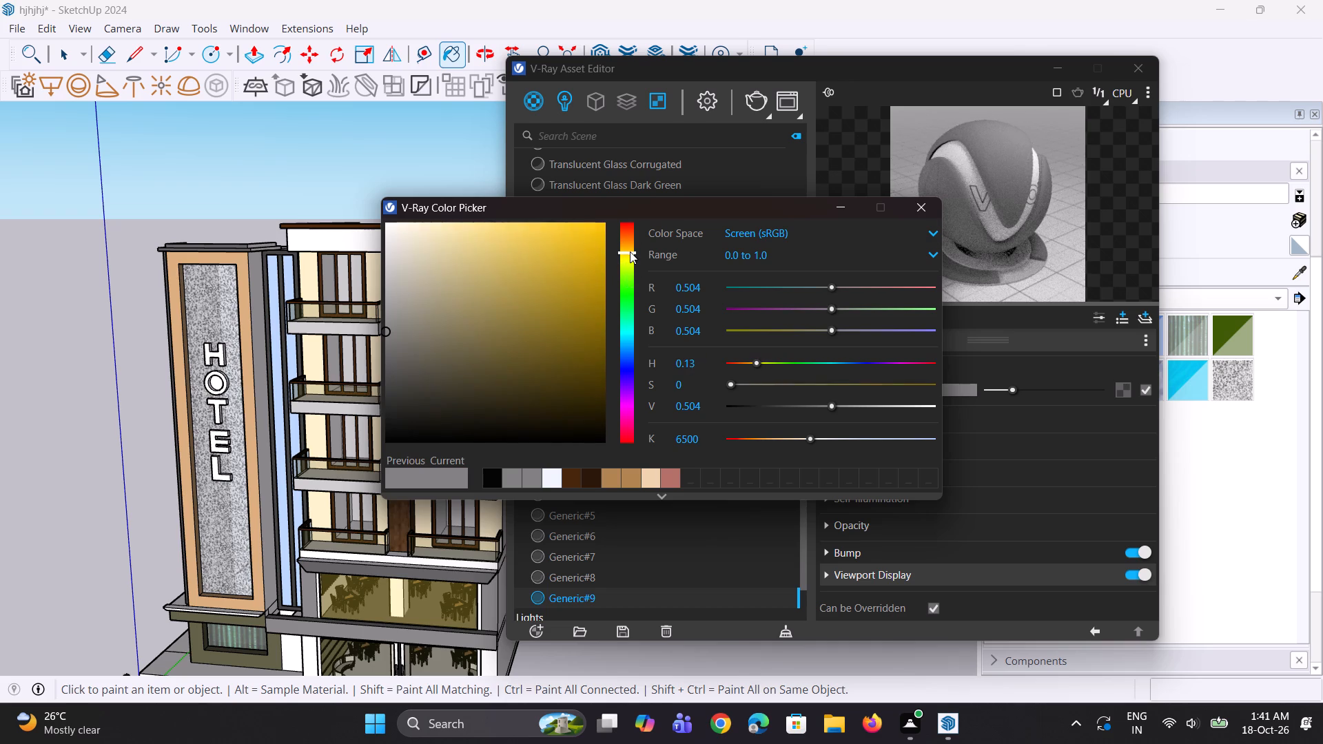
pyautogui.moveTo(630, 251); pyautogui.dragTo(633, 255)
pyautogui.click(449, 248)
pyautogui.moveTo(452, 256); pyautogui.dragTo(459, 258)
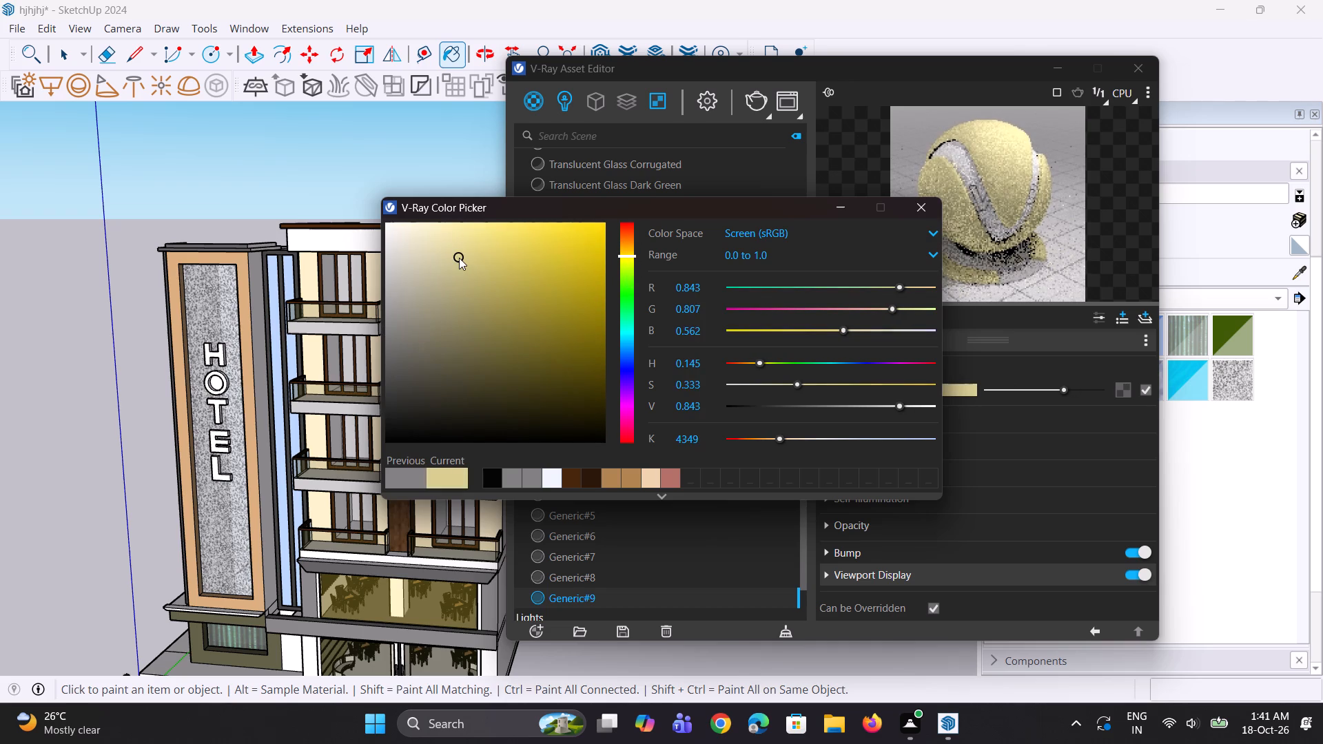
pyautogui.moveTo(459, 258); pyautogui.dragTo(475, 243)
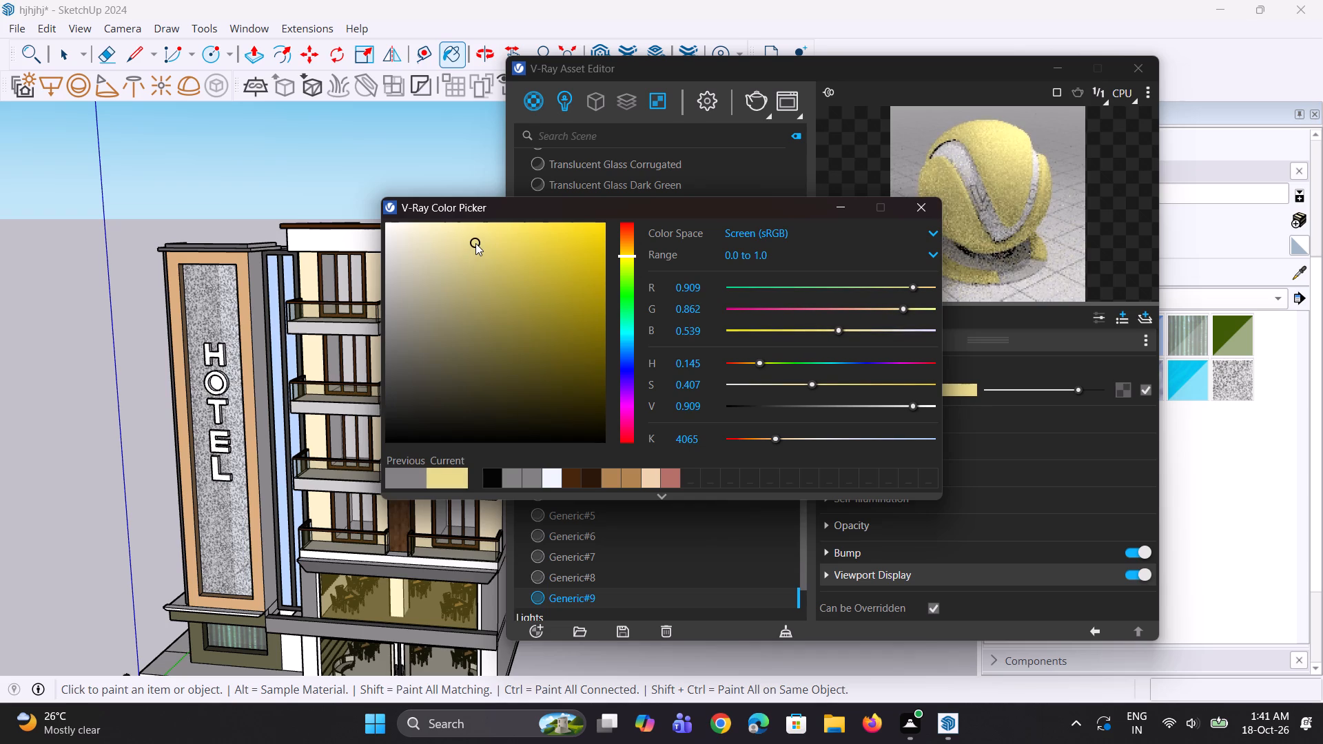
pyautogui.moveTo(475, 243); pyautogui.dragTo(468, 238)
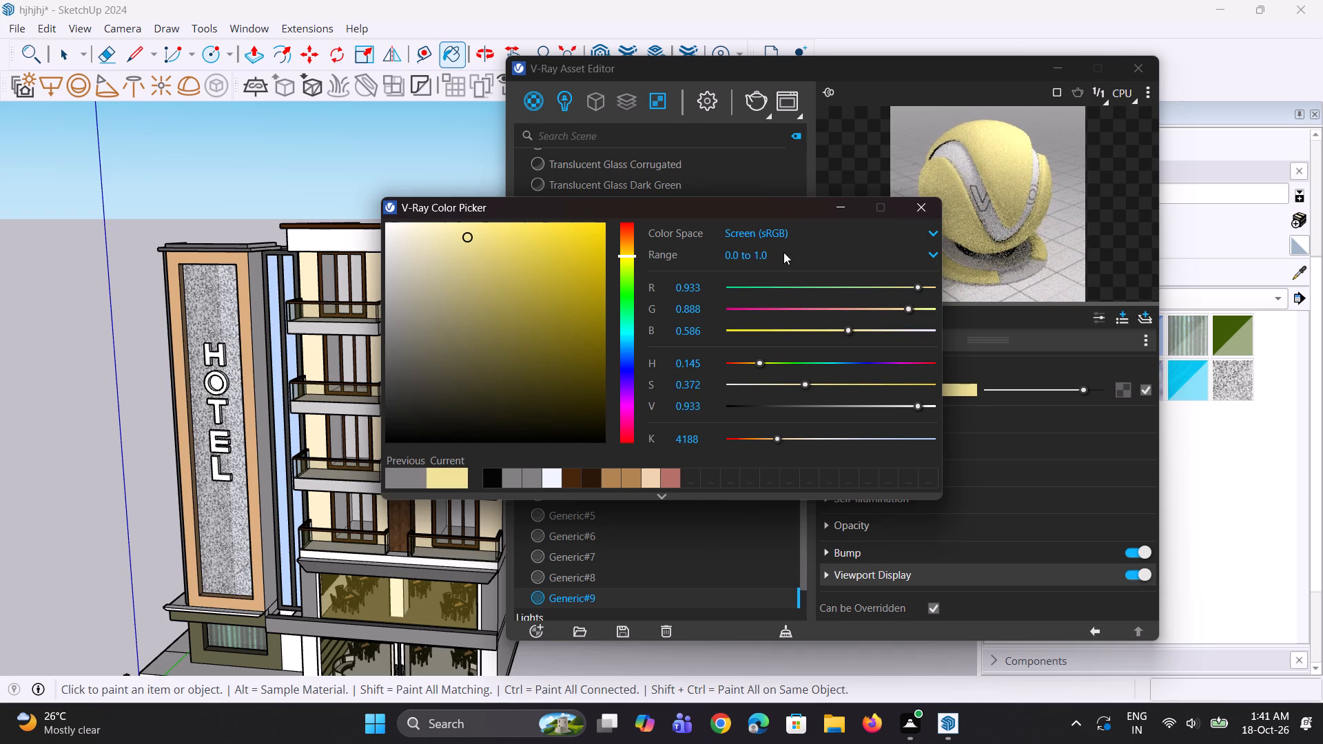
pyautogui.click(824, 212)
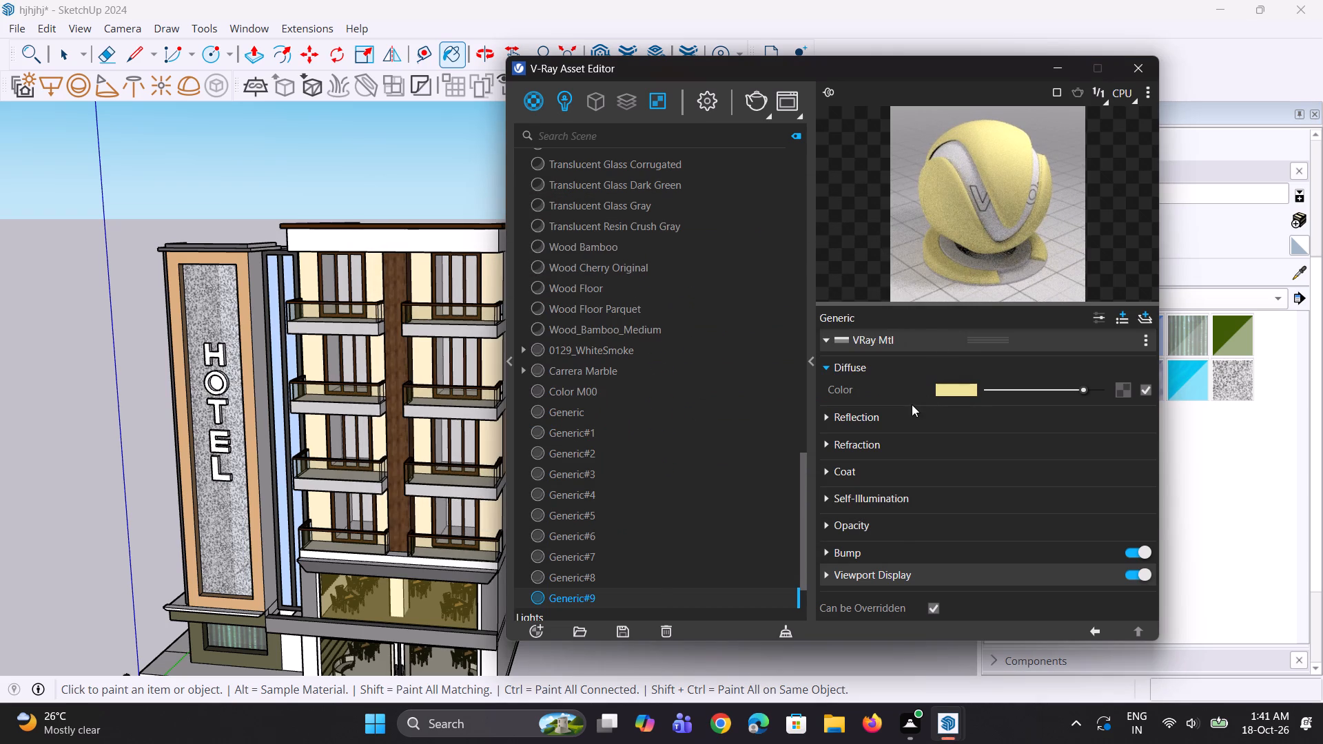
# Give the yellow material a mid-grey reflection colour and 0.95 reflection glossiness, and minimise the V-Ray Asset Editor.
pyautogui.click(912, 405)
pyautogui.moveTo(996, 434); pyautogui.dragTo(1007, 440)
pyautogui.click(1007, 440)
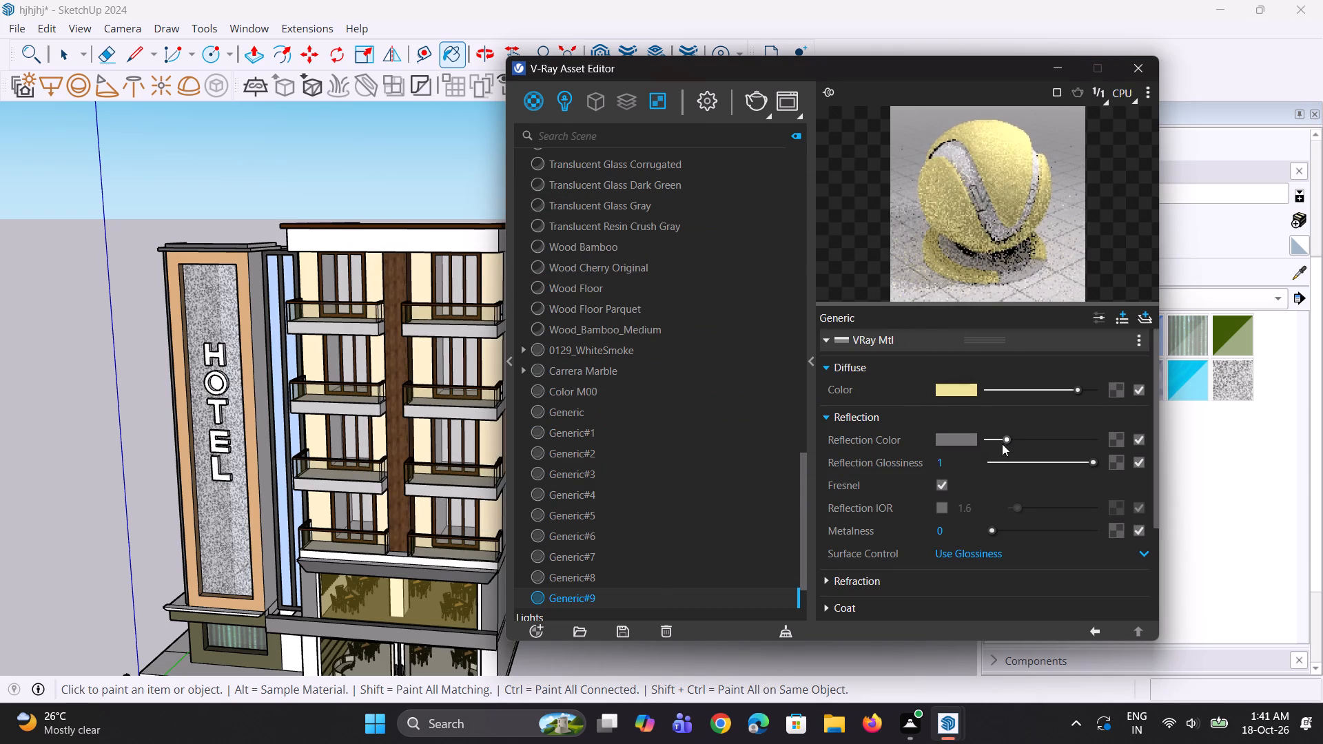
pyautogui.moveTo(946, 459); pyautogui.dragTo(900, 459)
pyautogui.write('0.')
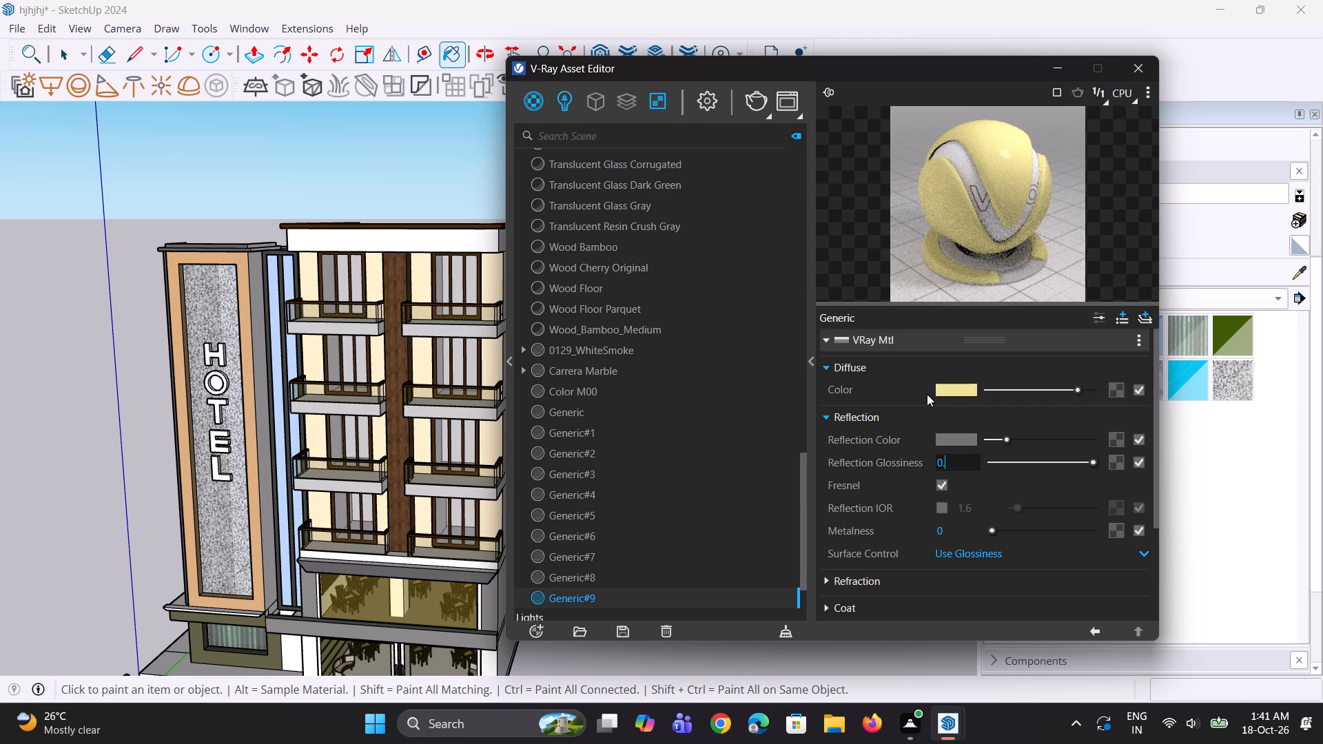
pyautogui.write('95')
pyautogui.press('Return')
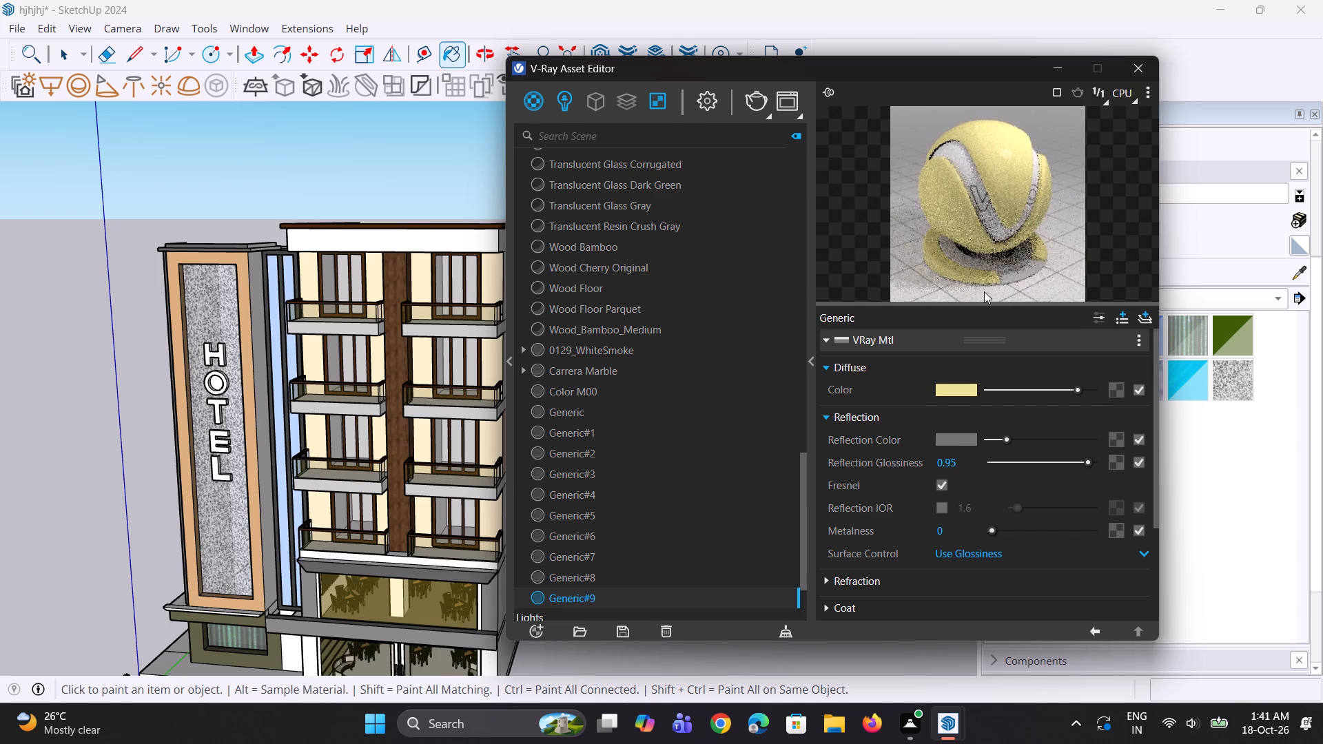
pyautogui.click(962, 225)
pyautogui.click(1067, 65)
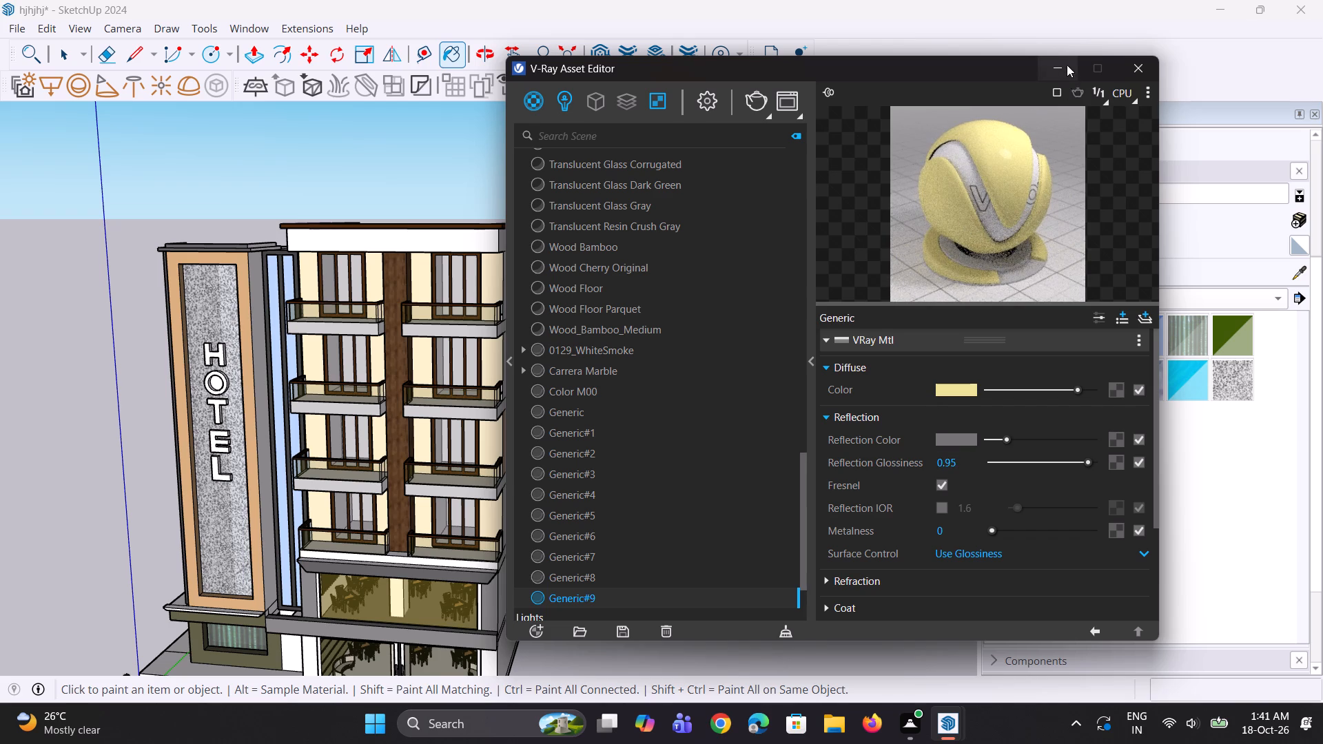
# Paint the walls around the balcony doors on the lowest balcony storey of both bays with pale yellow Generic#9.
pyautogui.scroll(2, 663, 473)
pyautogui.click(460, 535)
pyautogui.scroll(1, 426, 577)
pyautogui.moveTo(429, 578); pyautogui.dragTo(475, 546, button='middle')
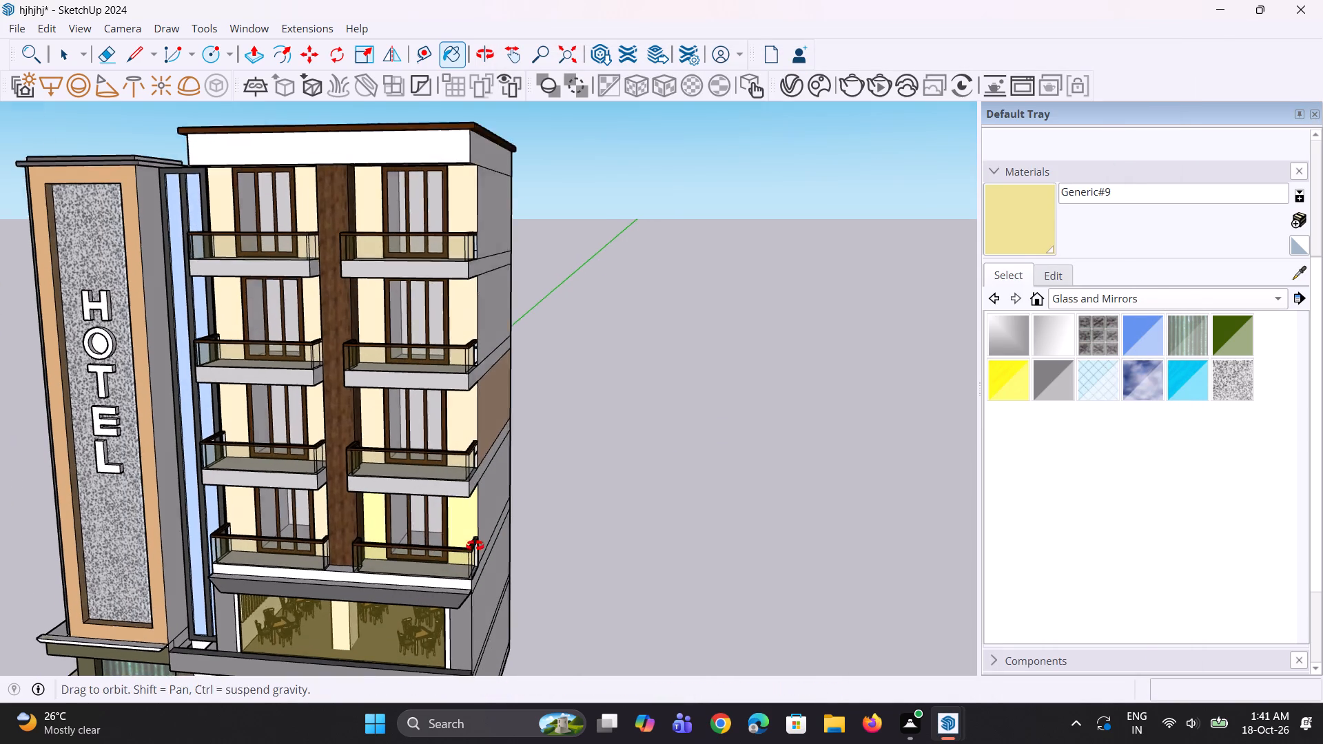
pyautogui.moveTo(475, 546); pyautogui.dragTo(499, 512, button='middle')
pyautogui.scroll(2, 351, 515)
pyautogui.click(325, 513)
# Paint the walls around the balcony doors on the second and third balcony storeys of both bays with Generic#9.
pyautogui.scroll(2, 325, 435)
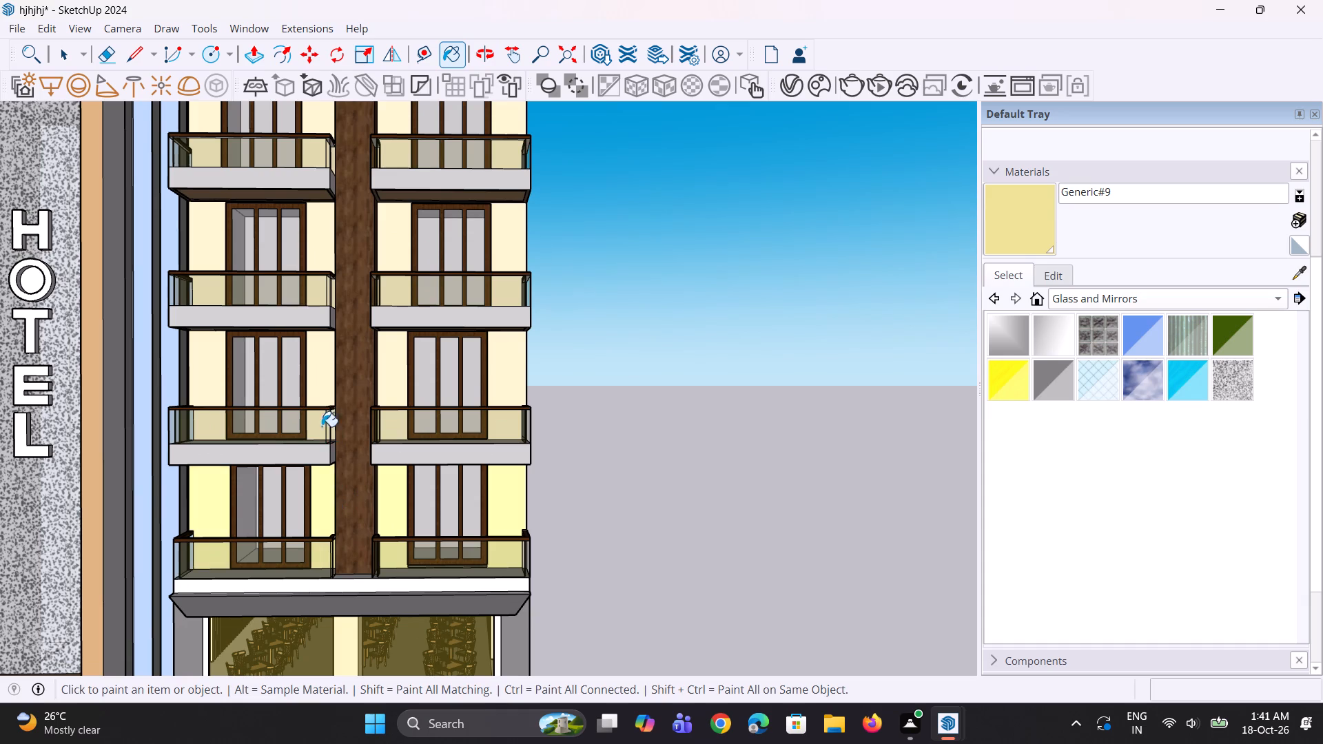
pyautogui.scroll(1, 322, 426)
pyautogui.click(321, 389)
pyautogui.click(407, 386)
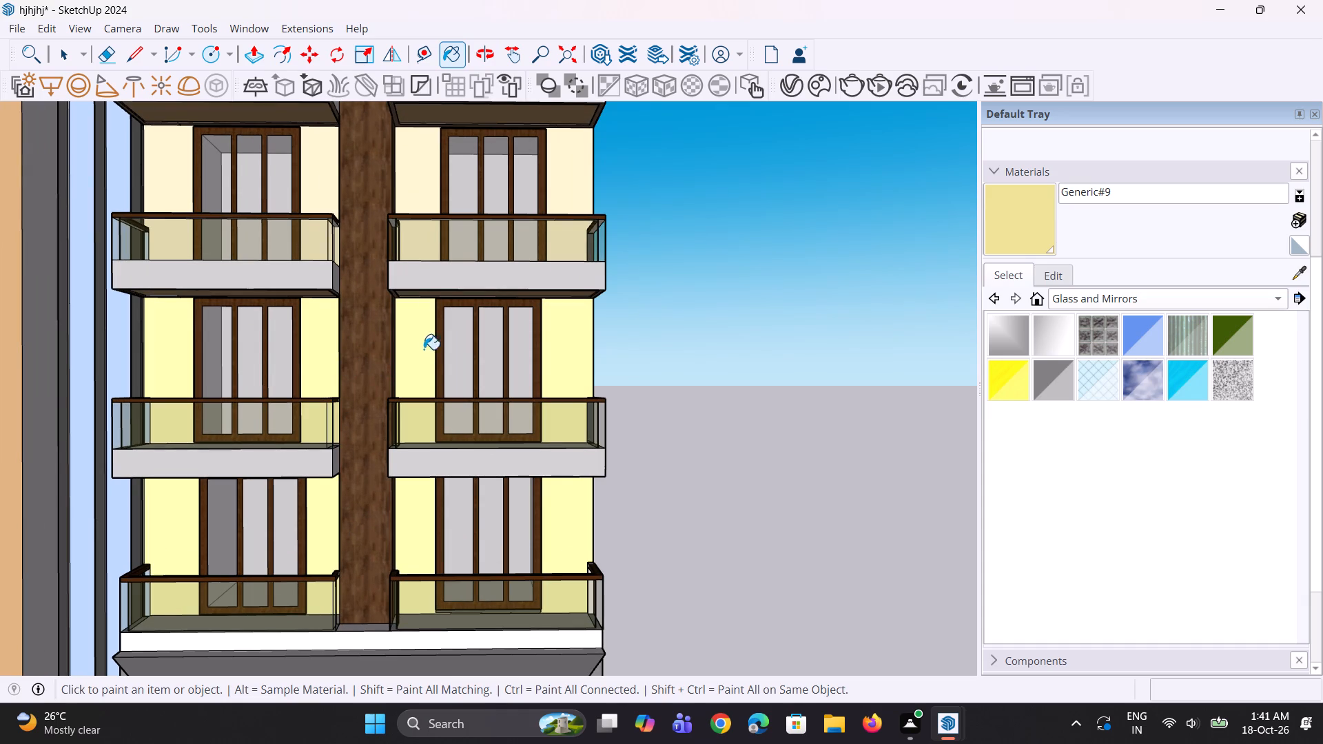
pyautogui.click(424, 196)
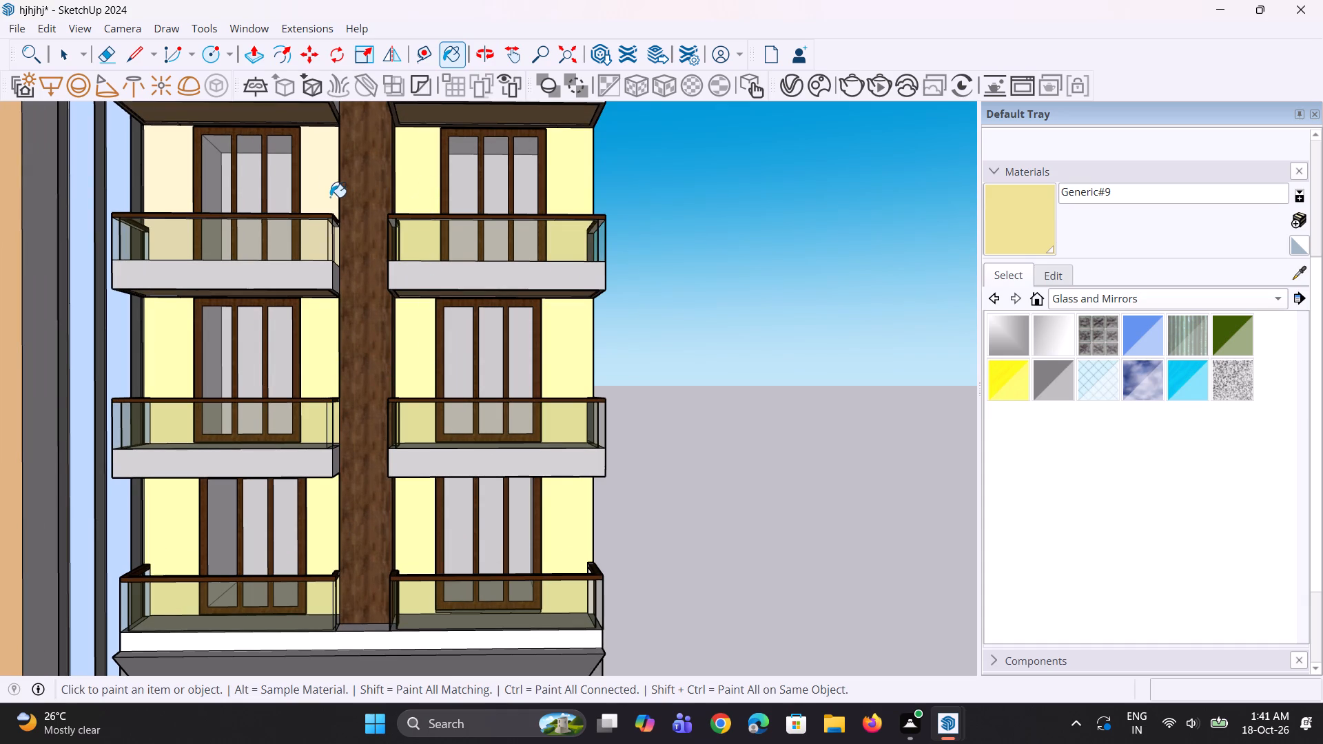
pyautogui.click(330, 197)
# Paint all the wall strips beside the balcony doors on the top storey of both bays with Generic#9.
pyautogui.scroll(-8, 356, 468)
pyautogui.scroll(6, 405, 241)
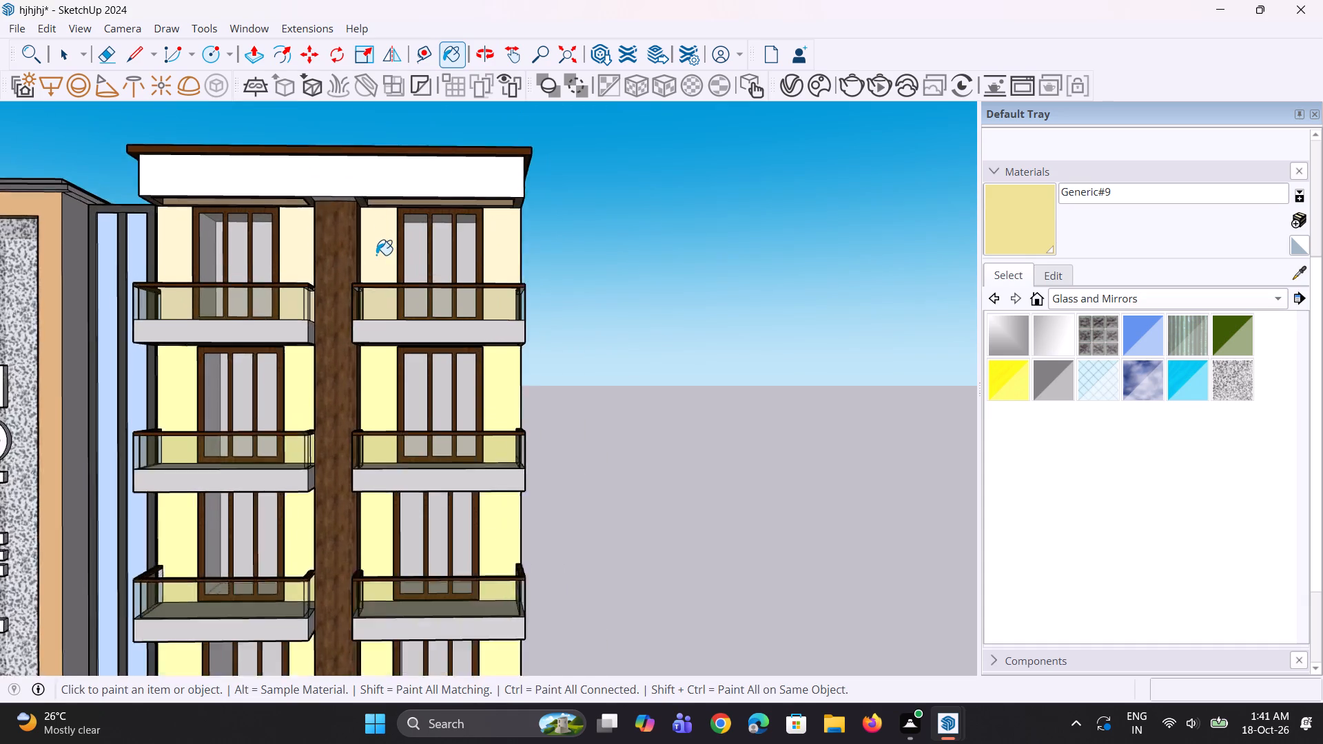
pyautogui.click(376, 255)
pyautogui.click(300, 242)
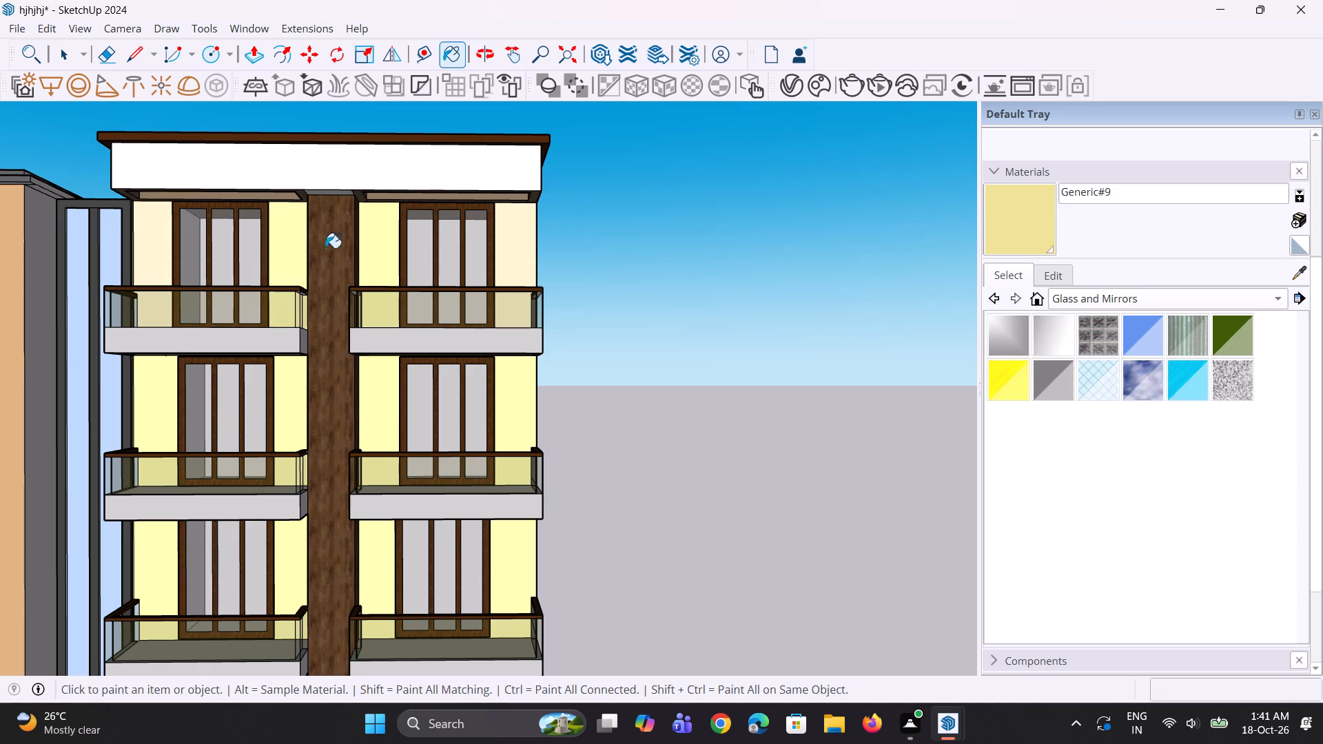
pyautogui.scroll(2, 462, 241)
pyautogui.click(509, 254)
pyautogui.scroll(-4, 448, 369)
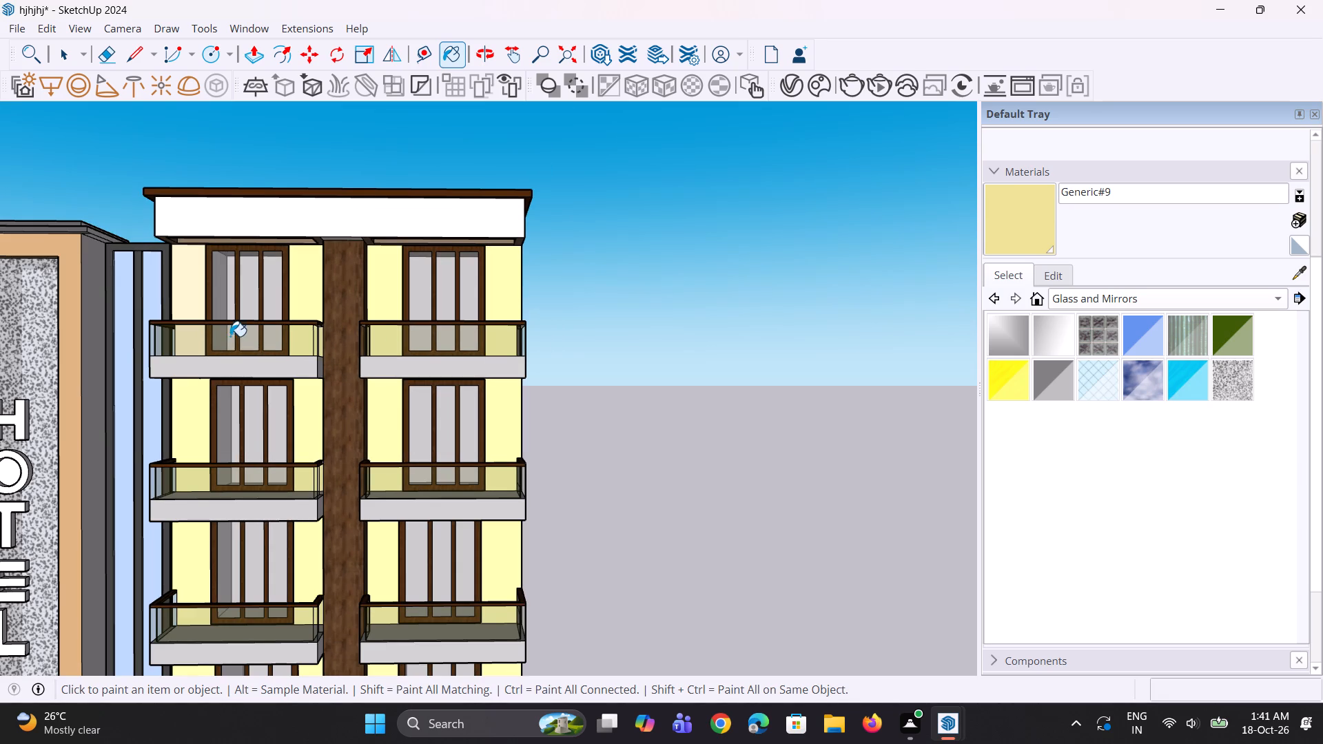
pyautogui.click(184, 300)
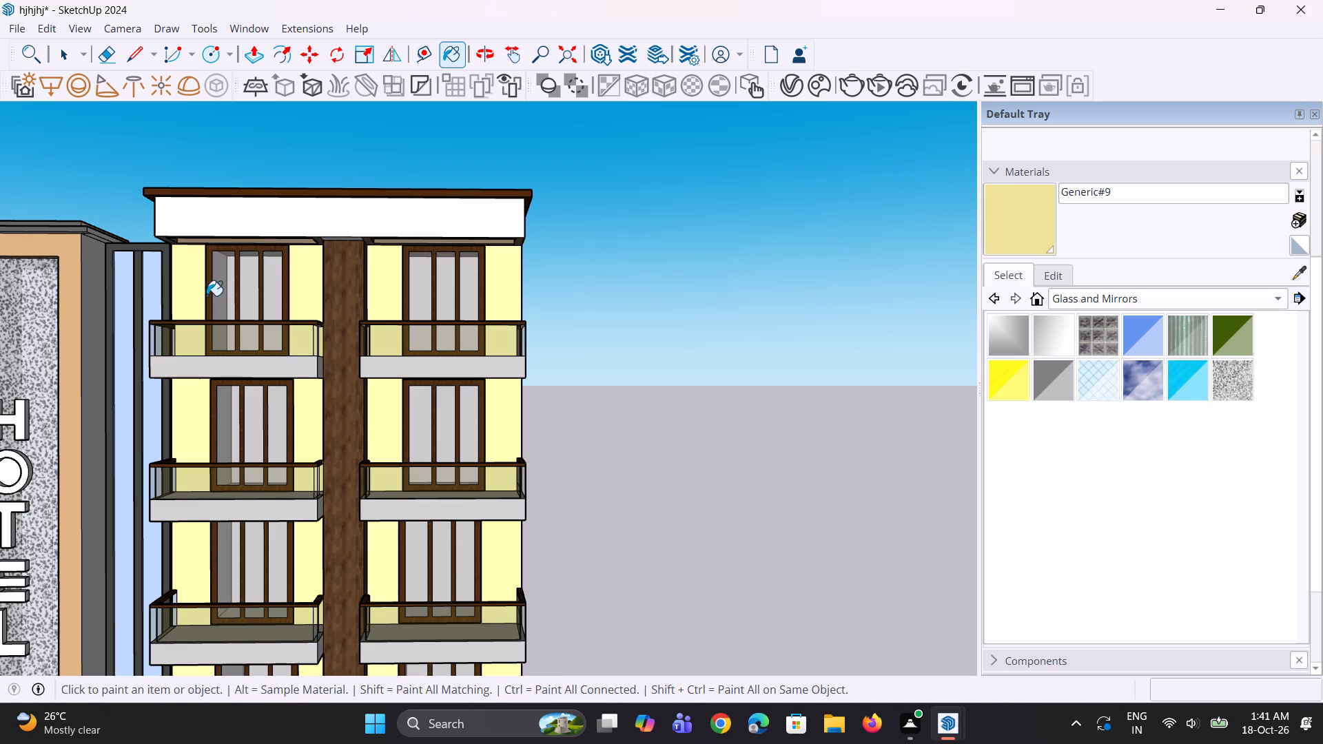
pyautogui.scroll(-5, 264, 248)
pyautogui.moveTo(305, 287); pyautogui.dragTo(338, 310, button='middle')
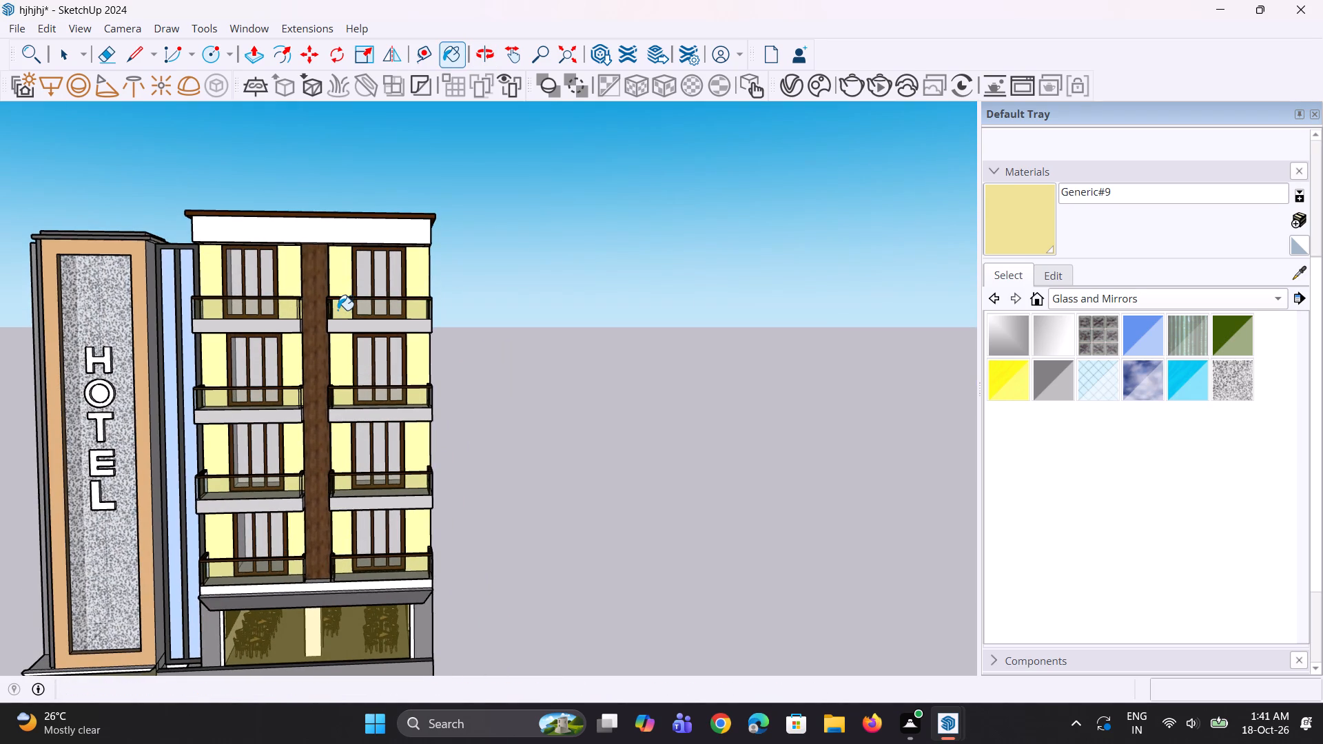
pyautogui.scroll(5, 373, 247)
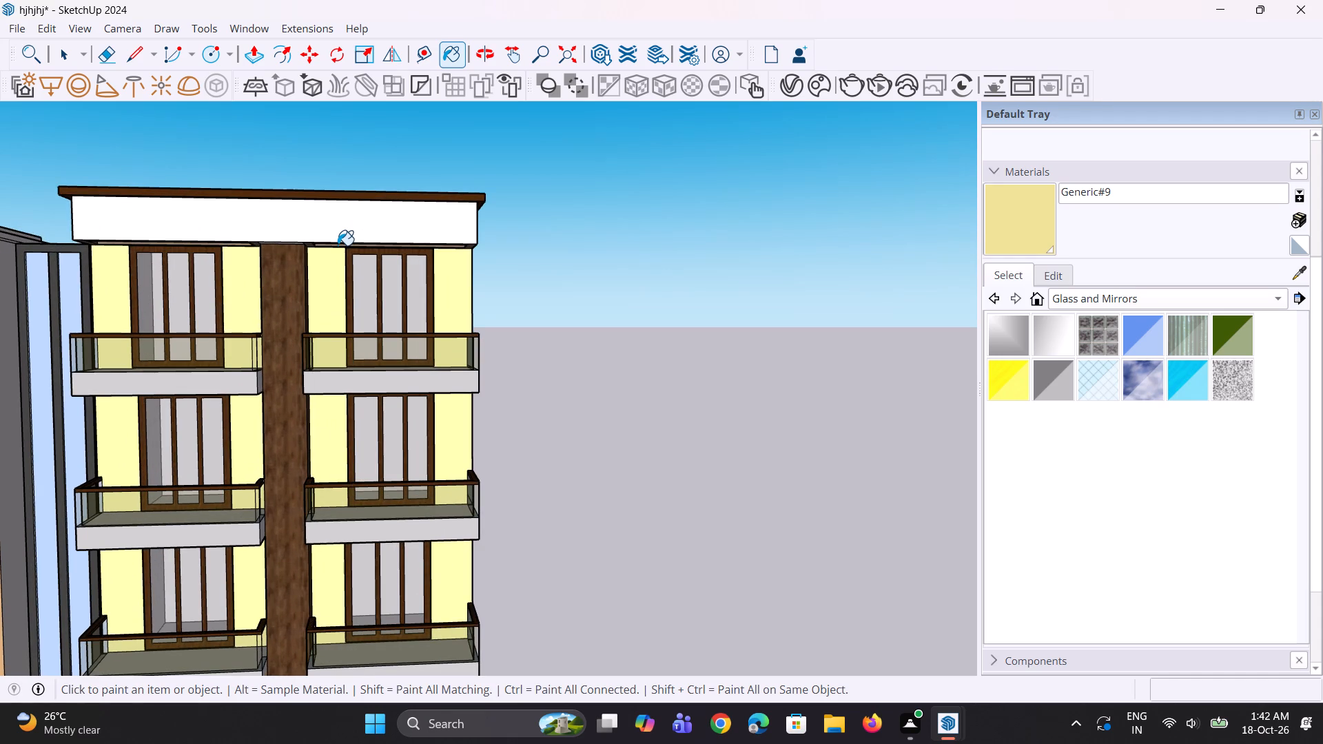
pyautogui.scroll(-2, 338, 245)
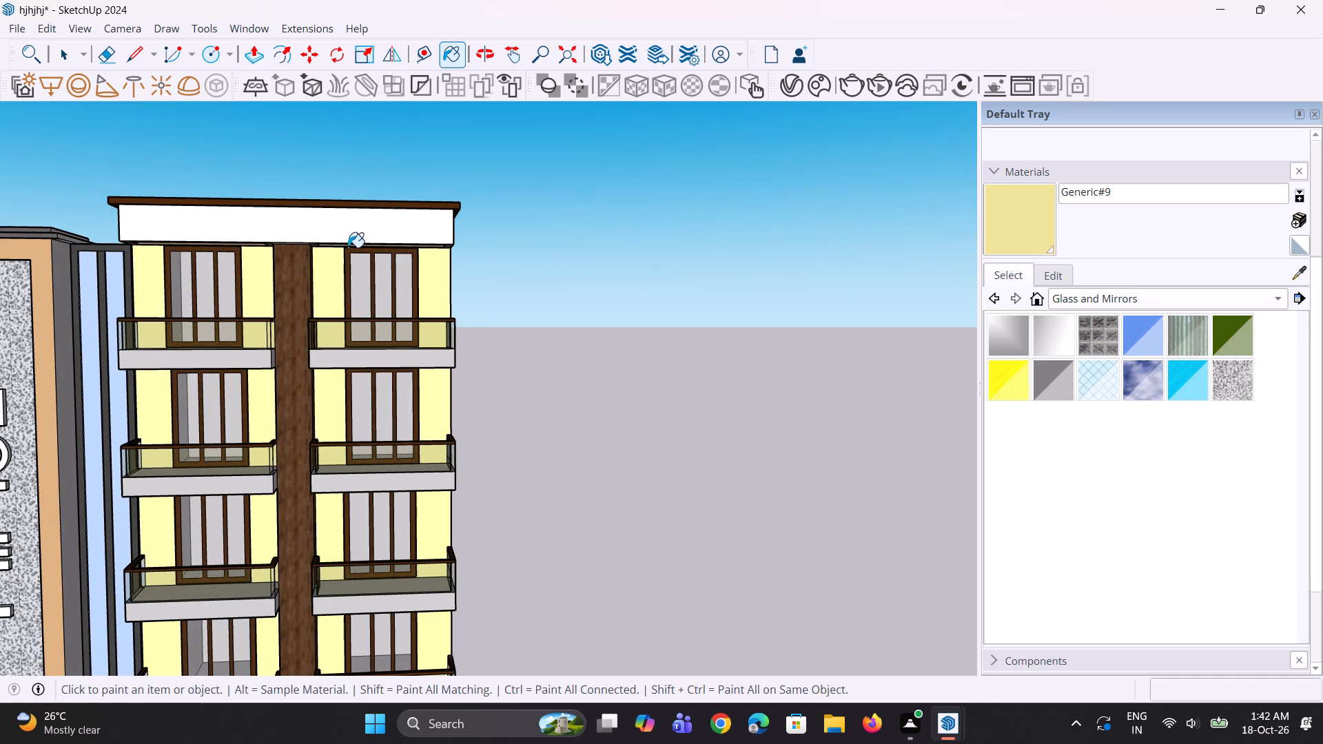
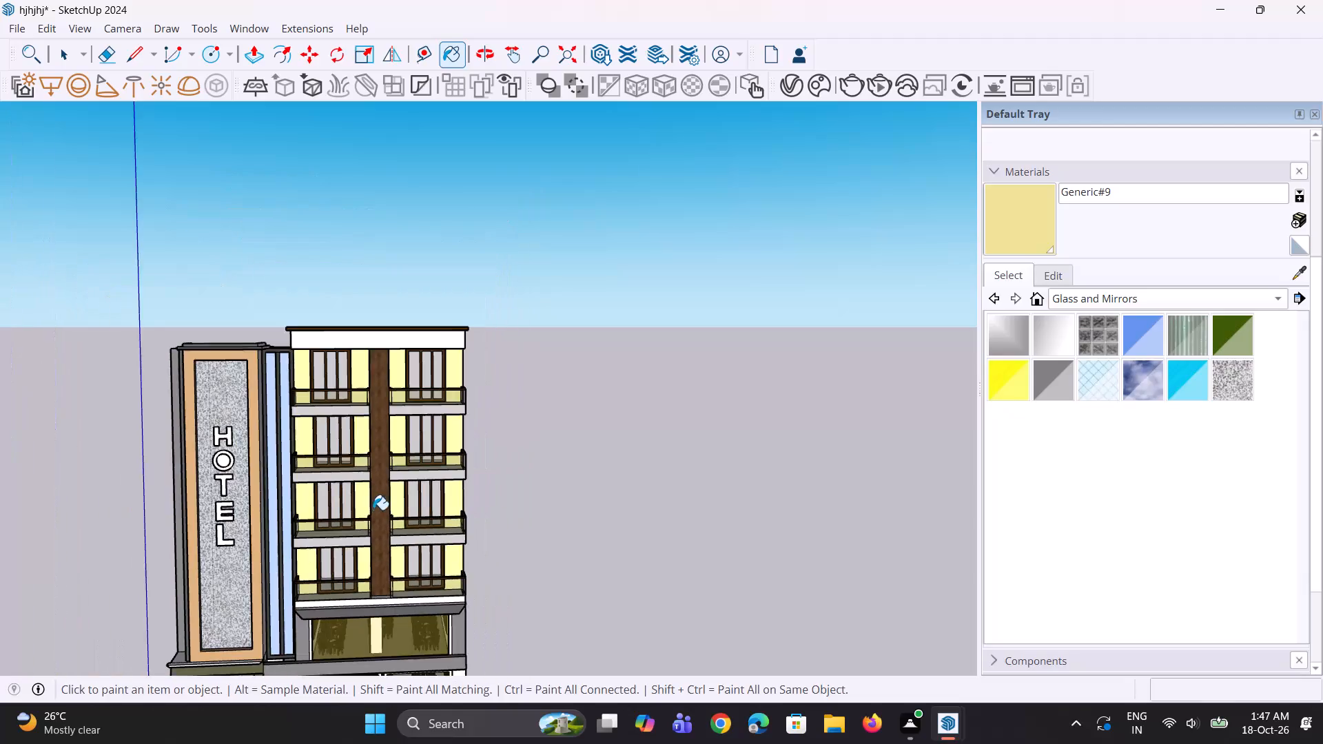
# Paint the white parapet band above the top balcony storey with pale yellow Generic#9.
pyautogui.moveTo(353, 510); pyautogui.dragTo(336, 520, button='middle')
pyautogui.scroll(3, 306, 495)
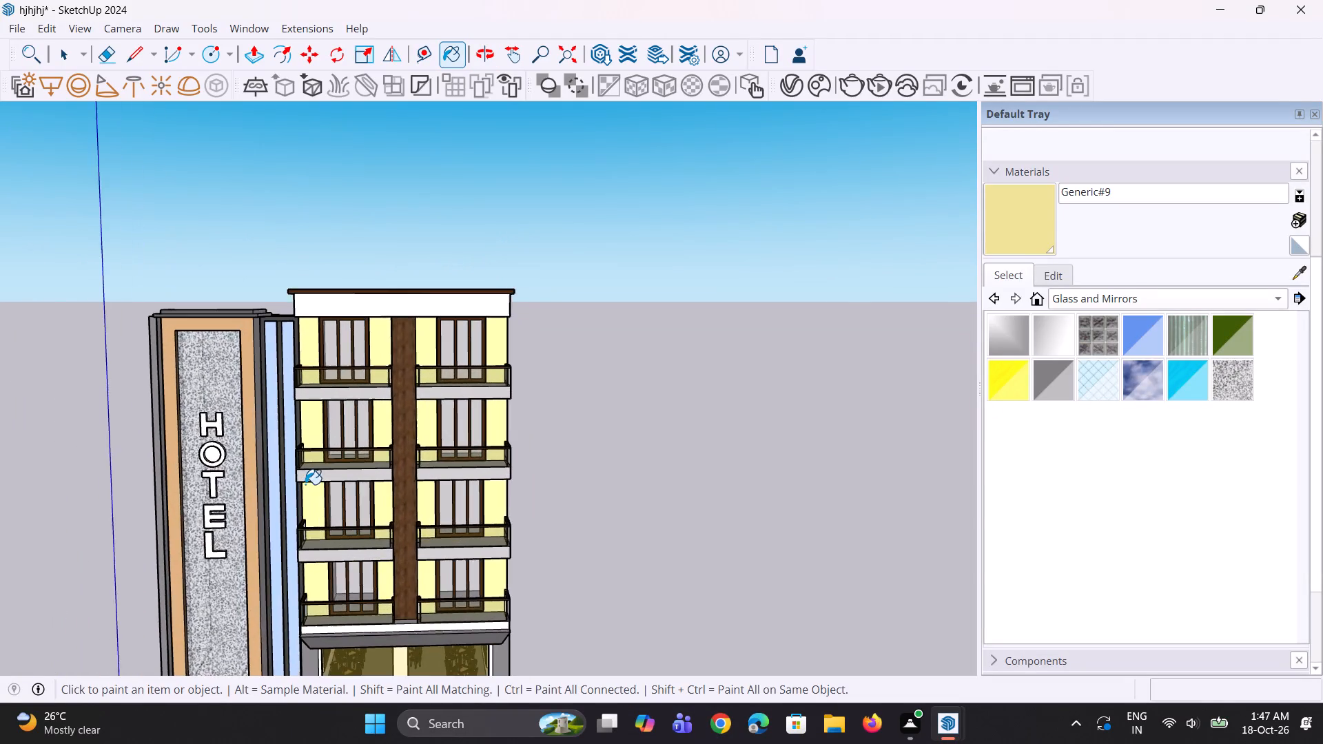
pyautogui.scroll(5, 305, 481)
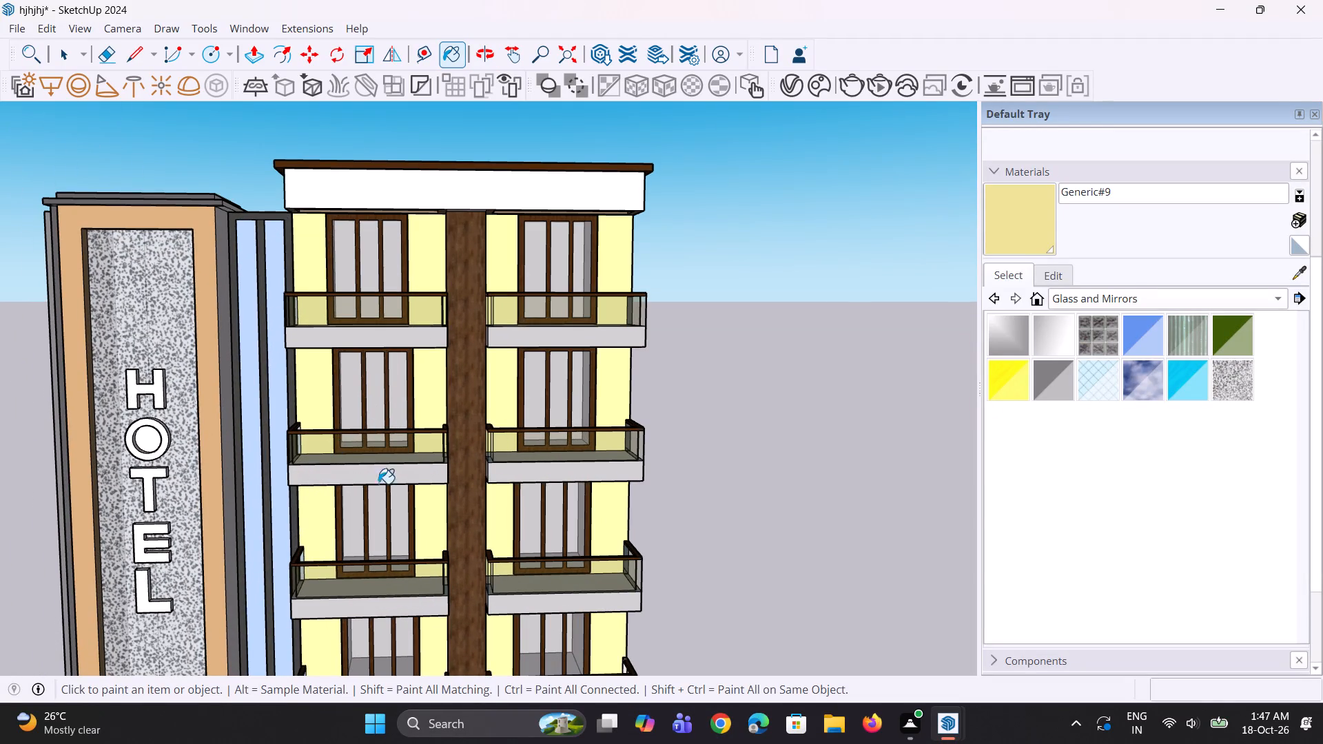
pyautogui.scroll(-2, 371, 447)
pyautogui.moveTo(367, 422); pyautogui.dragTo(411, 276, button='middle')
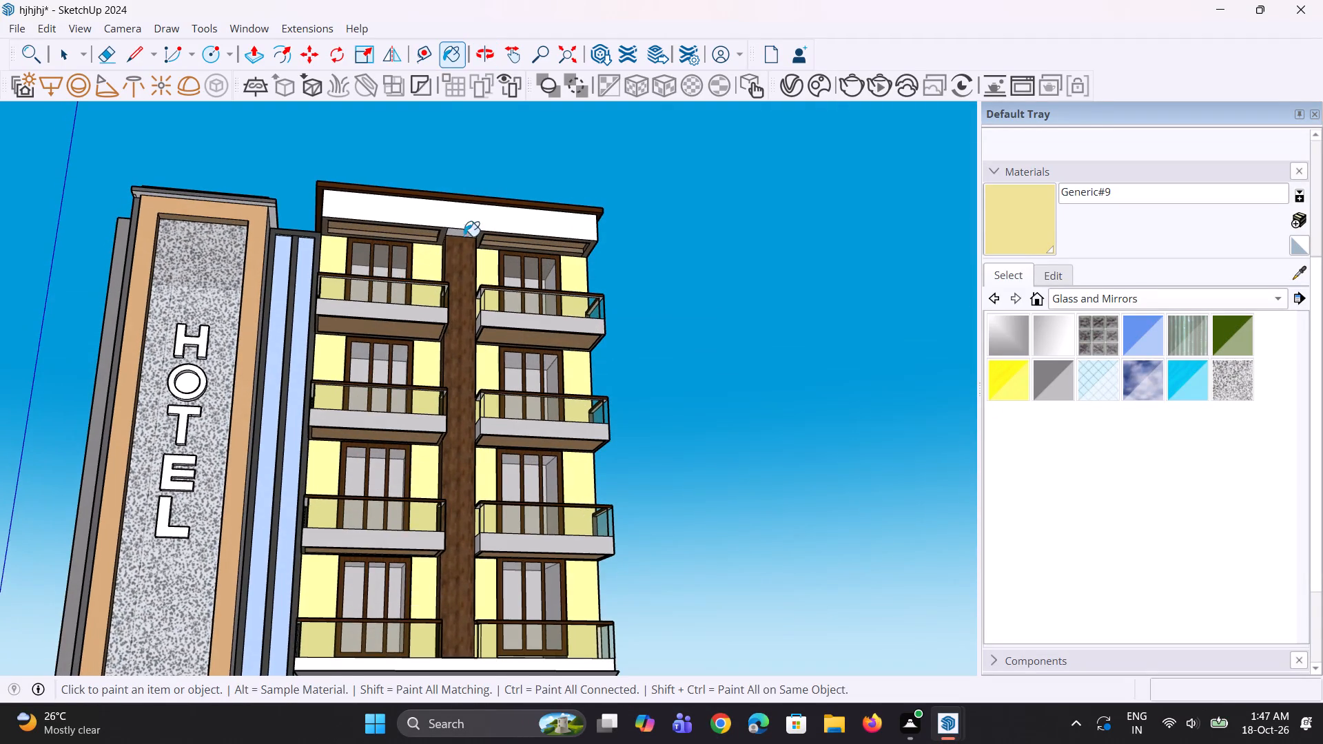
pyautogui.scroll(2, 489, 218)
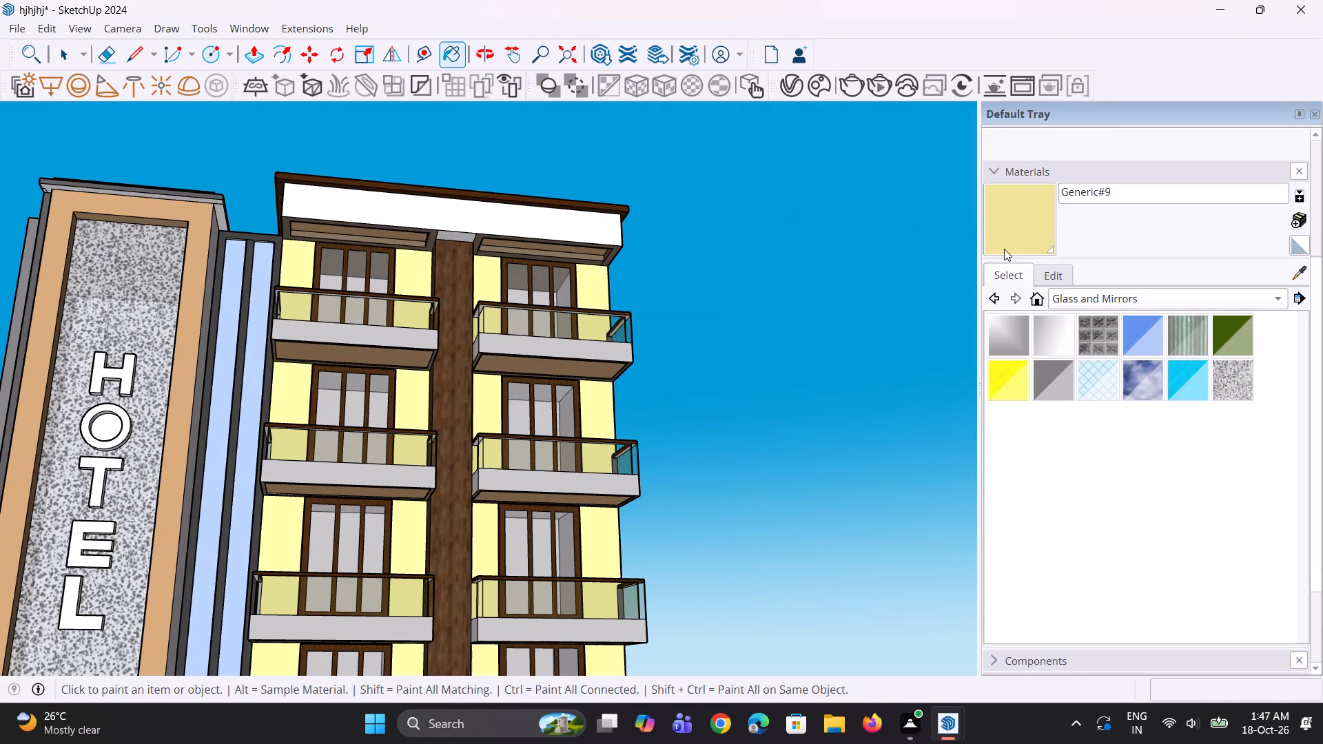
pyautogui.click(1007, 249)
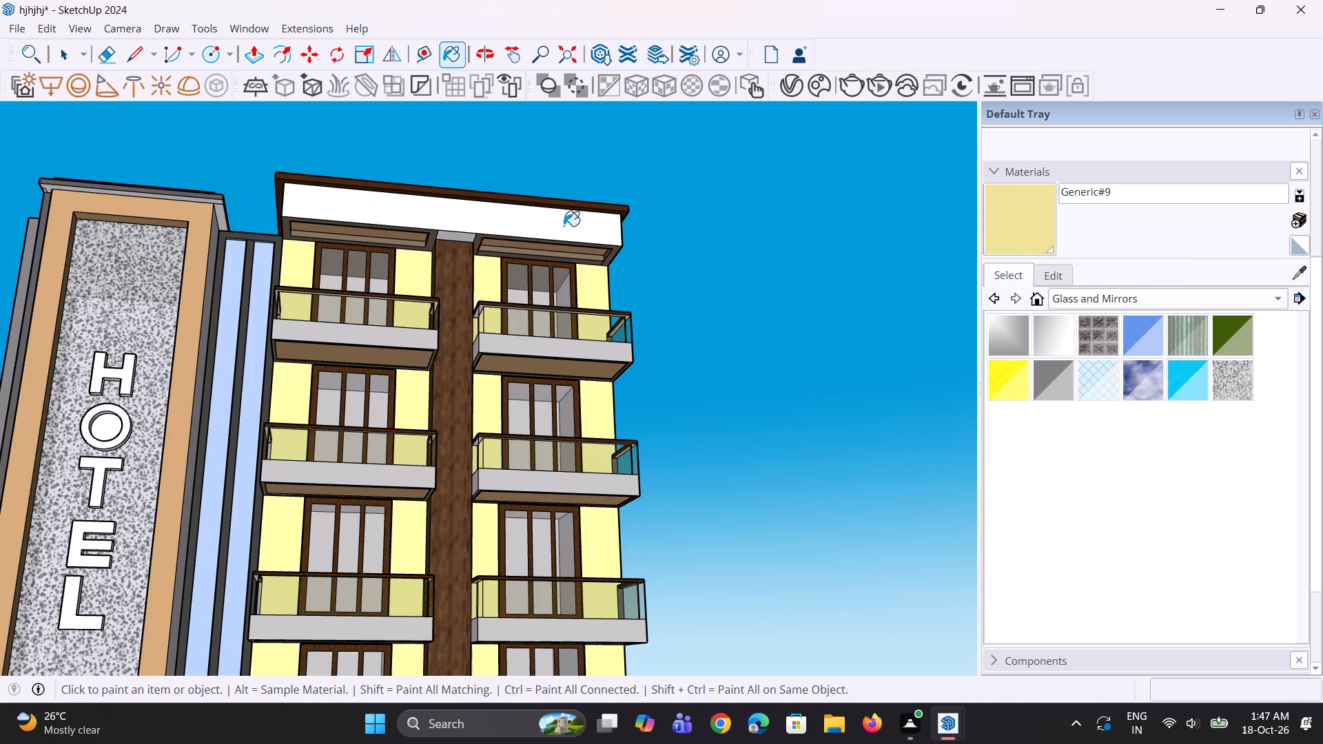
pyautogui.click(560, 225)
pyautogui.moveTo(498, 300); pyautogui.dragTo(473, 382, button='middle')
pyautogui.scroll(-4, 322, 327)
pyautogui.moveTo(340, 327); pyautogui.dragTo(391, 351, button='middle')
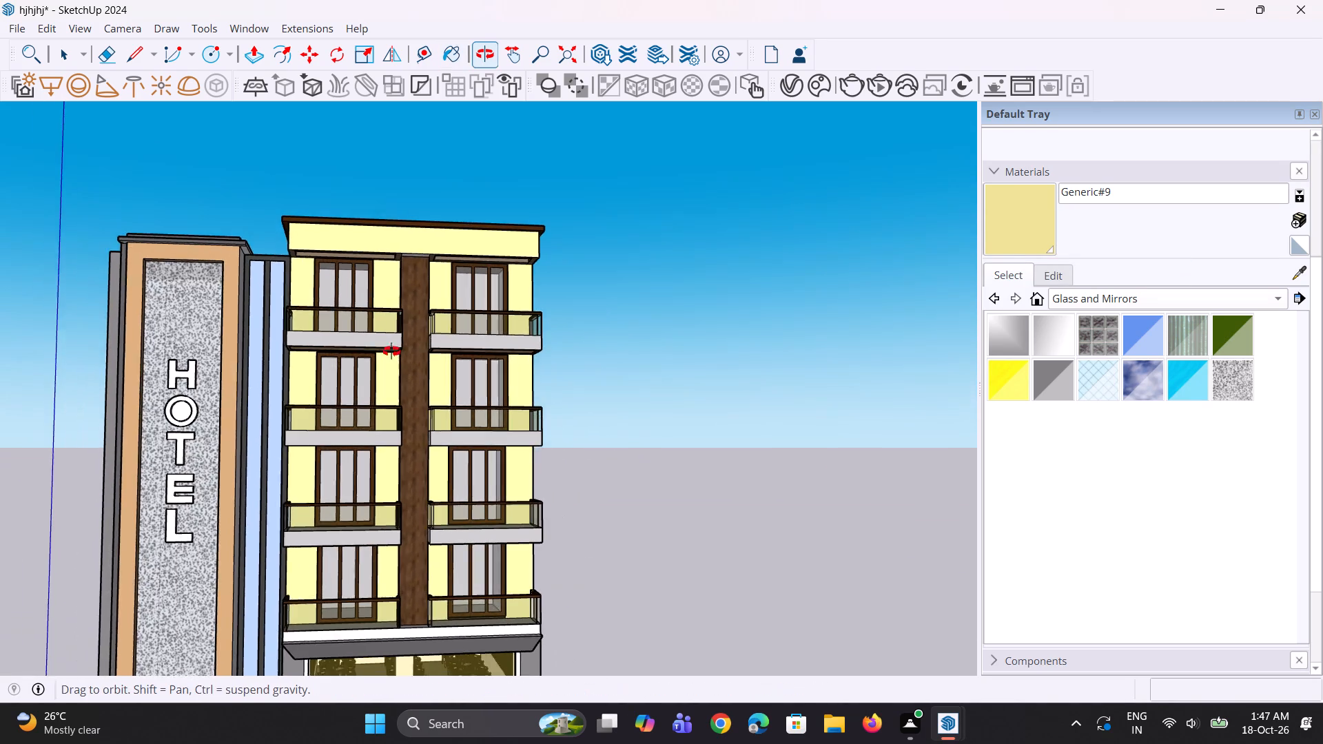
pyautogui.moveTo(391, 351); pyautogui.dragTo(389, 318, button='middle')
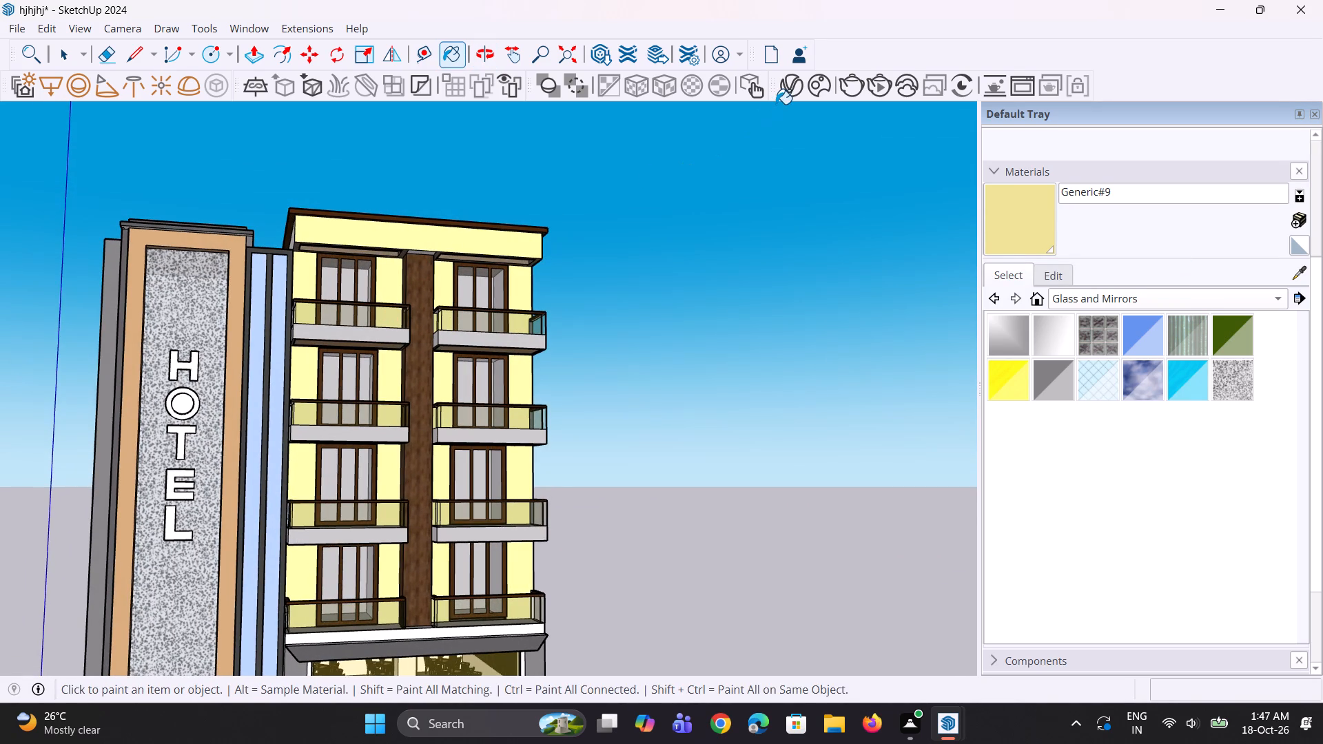
# Create a generic V-Ray material with a peach diffuse colour (RGB 0.937, 0.82, 0.673), darken it slightly, and minimise the V-Ray Asset Editor.
pyautogui.click(789, 93)
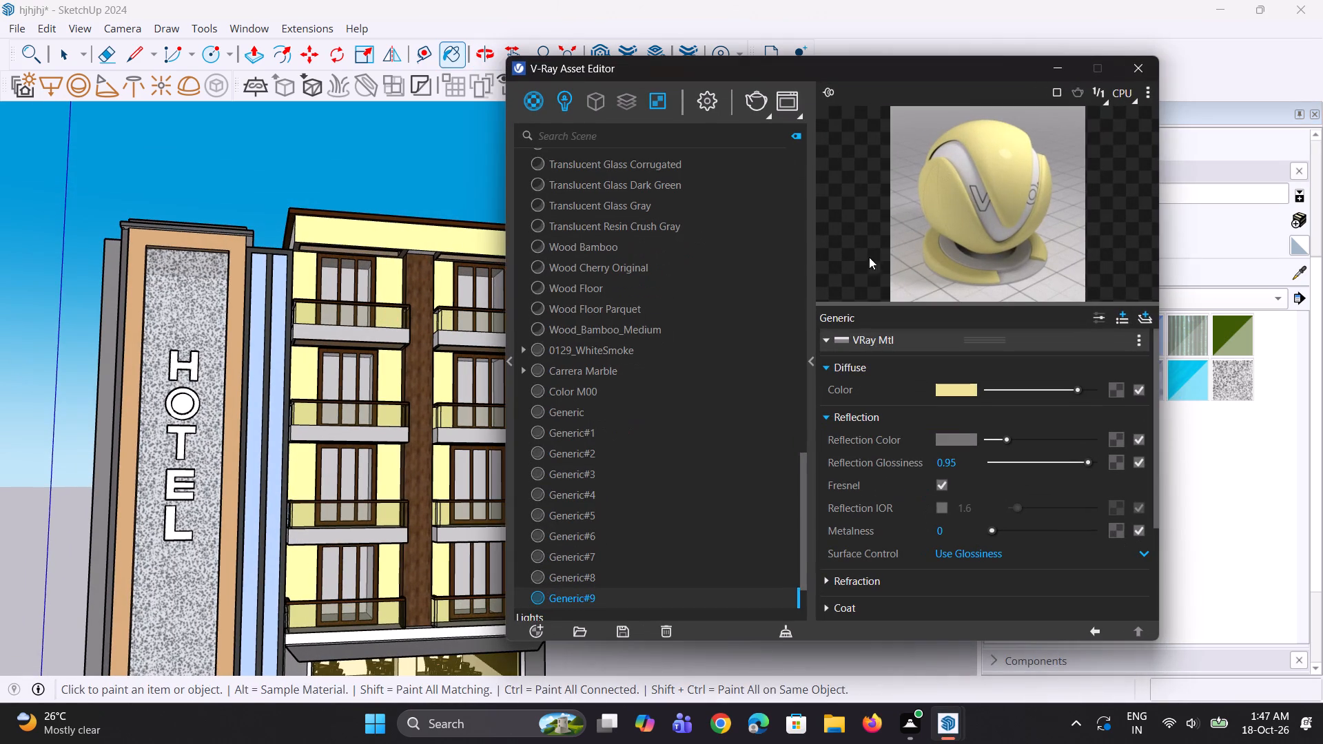
pyautogui.rightClick(537, 107)
pyautogui.click(546, 132)
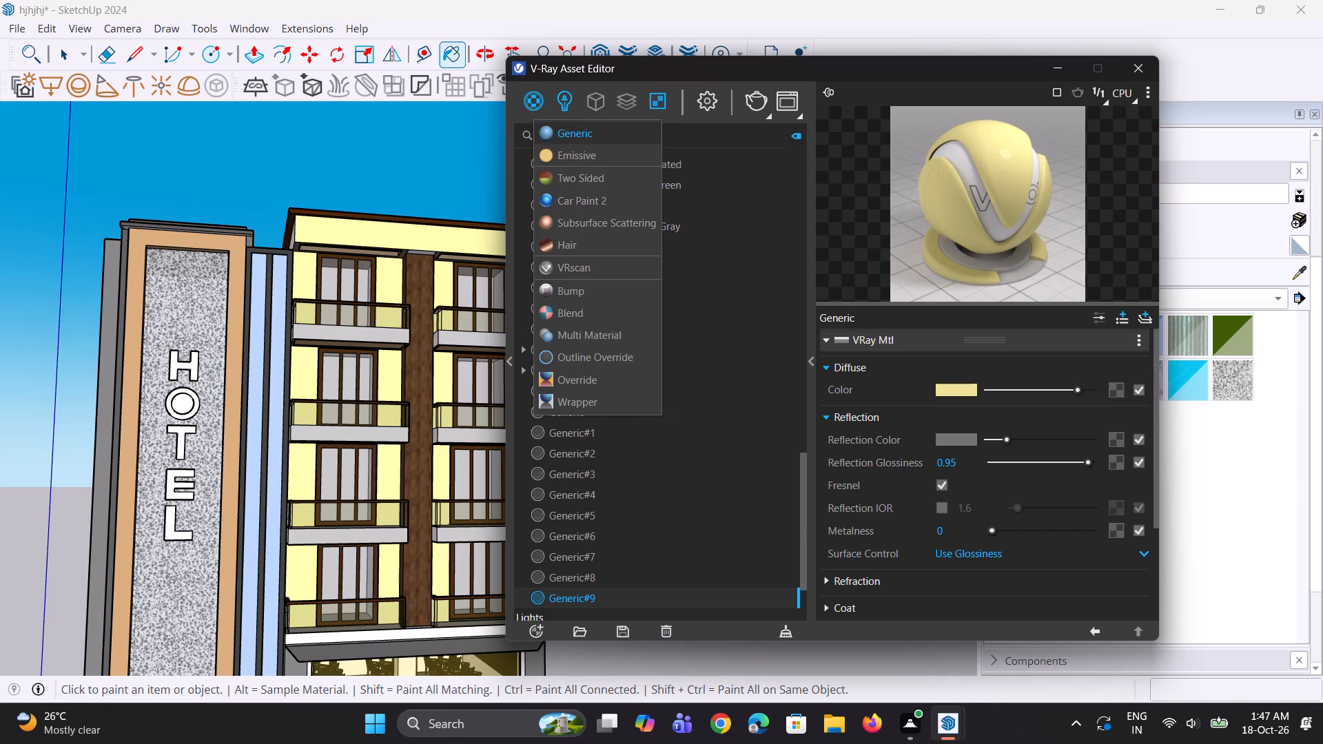
pyautogui.click(959, 396)
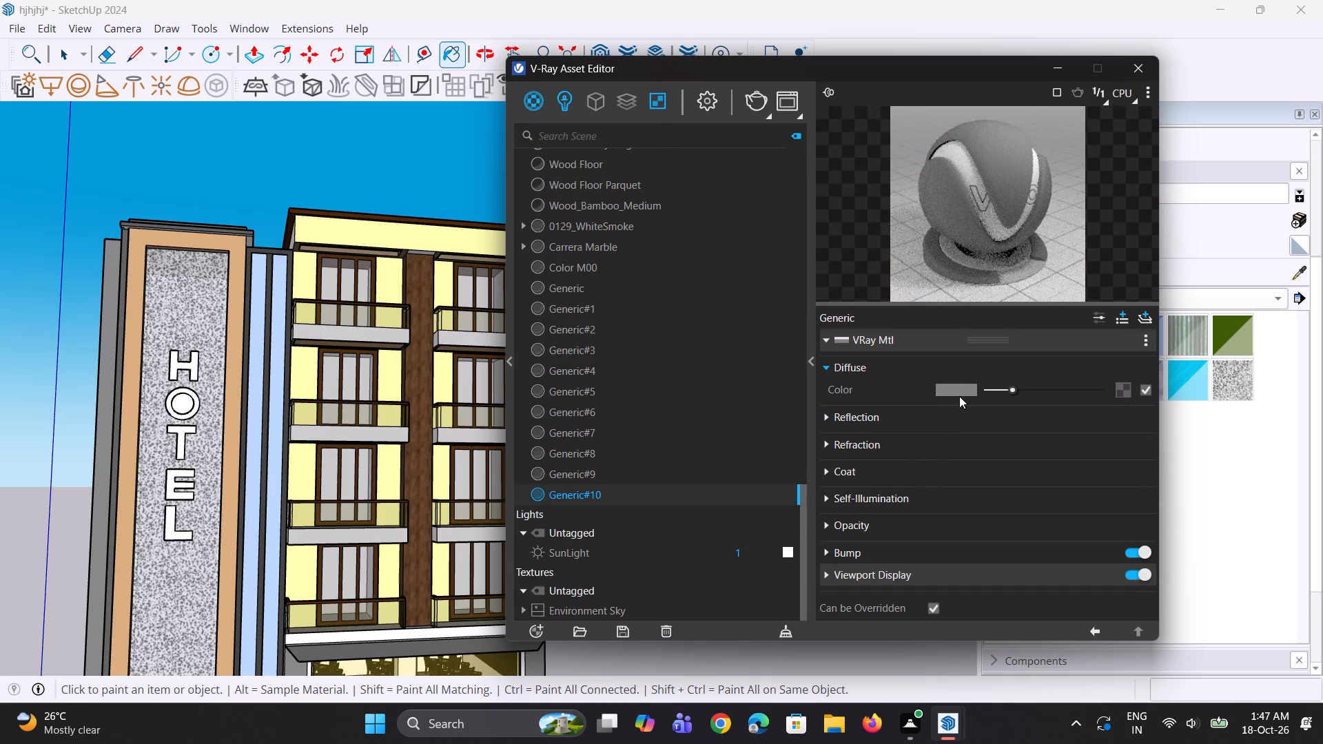
pyautogui.click(961, 391)
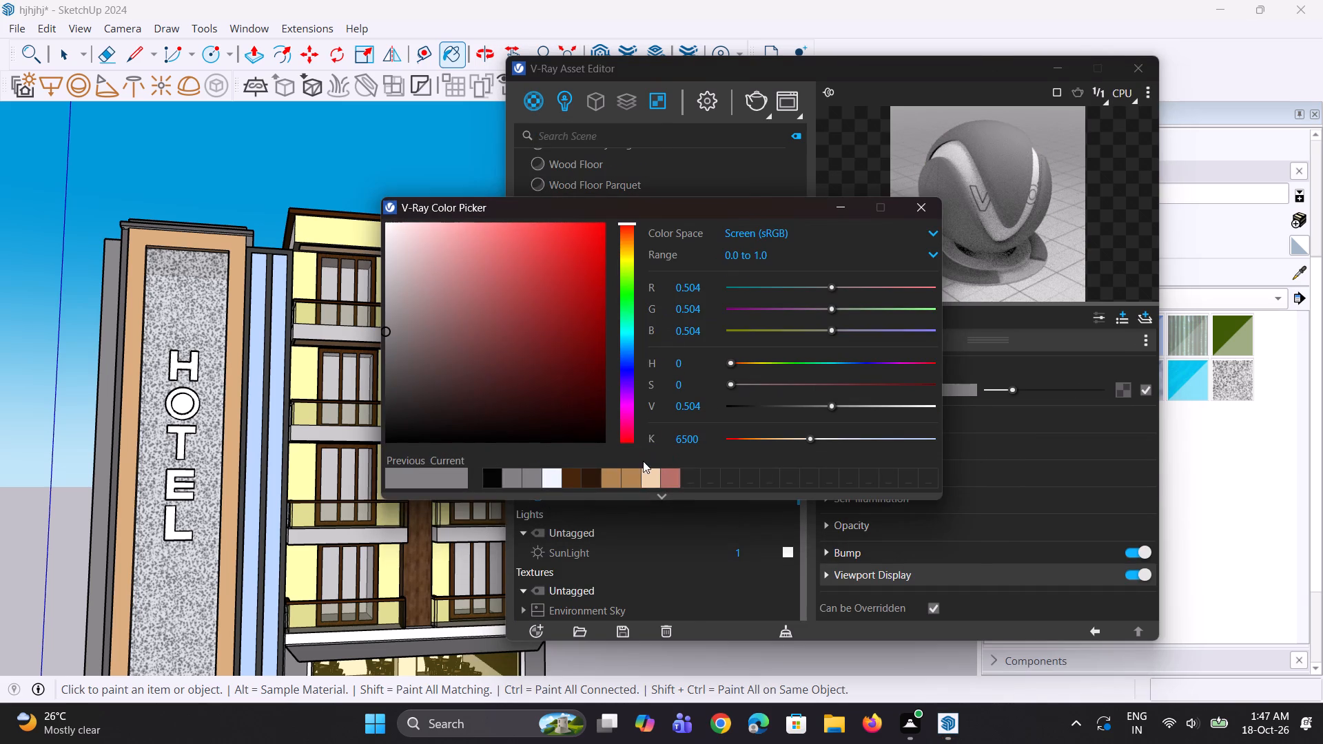
pyautogui.click(646, 477)
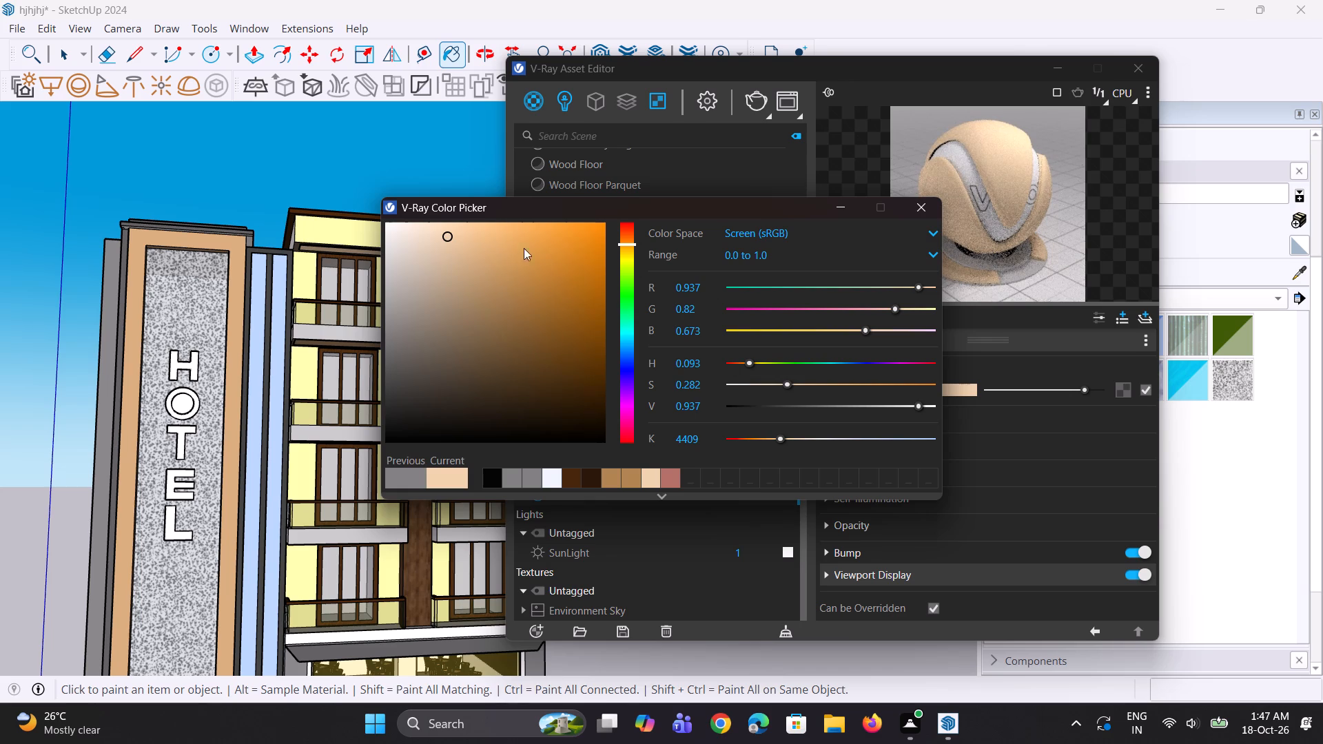
pyautogui.click(837, 207)
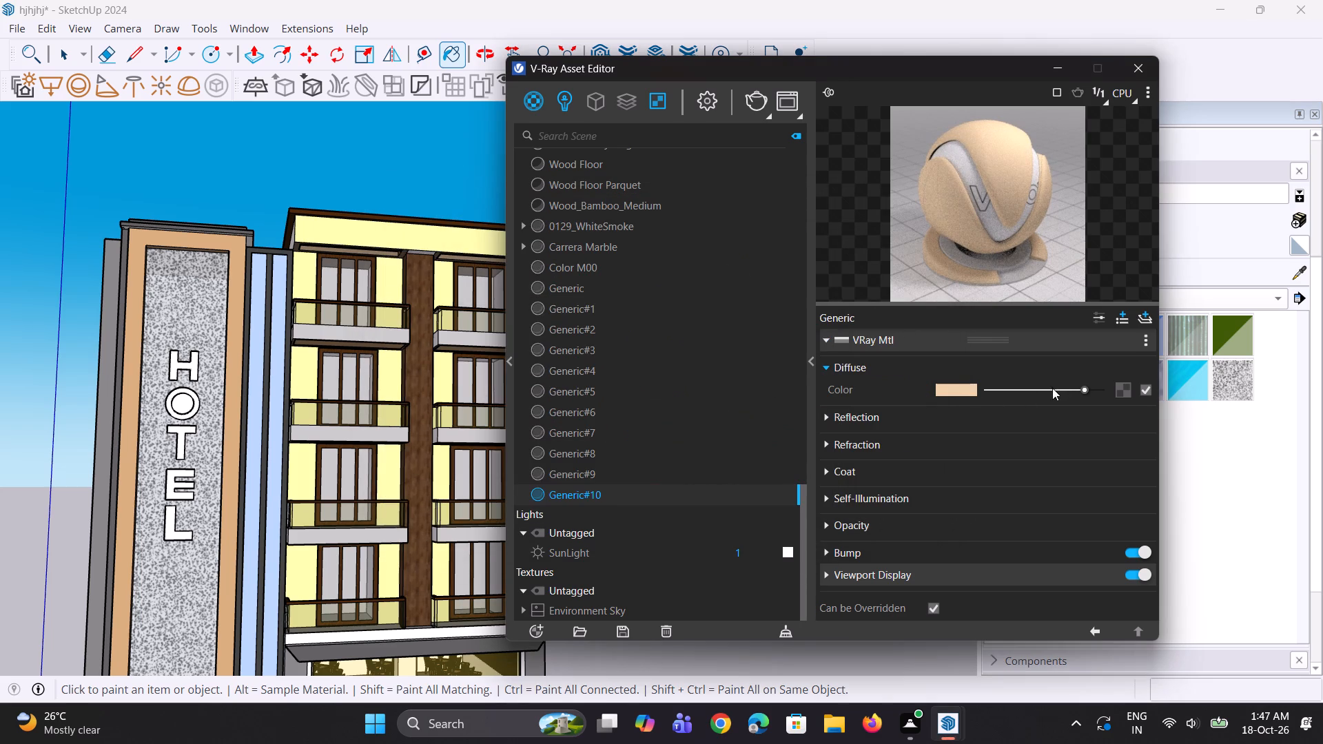
pyautogui.click(1074, 388)
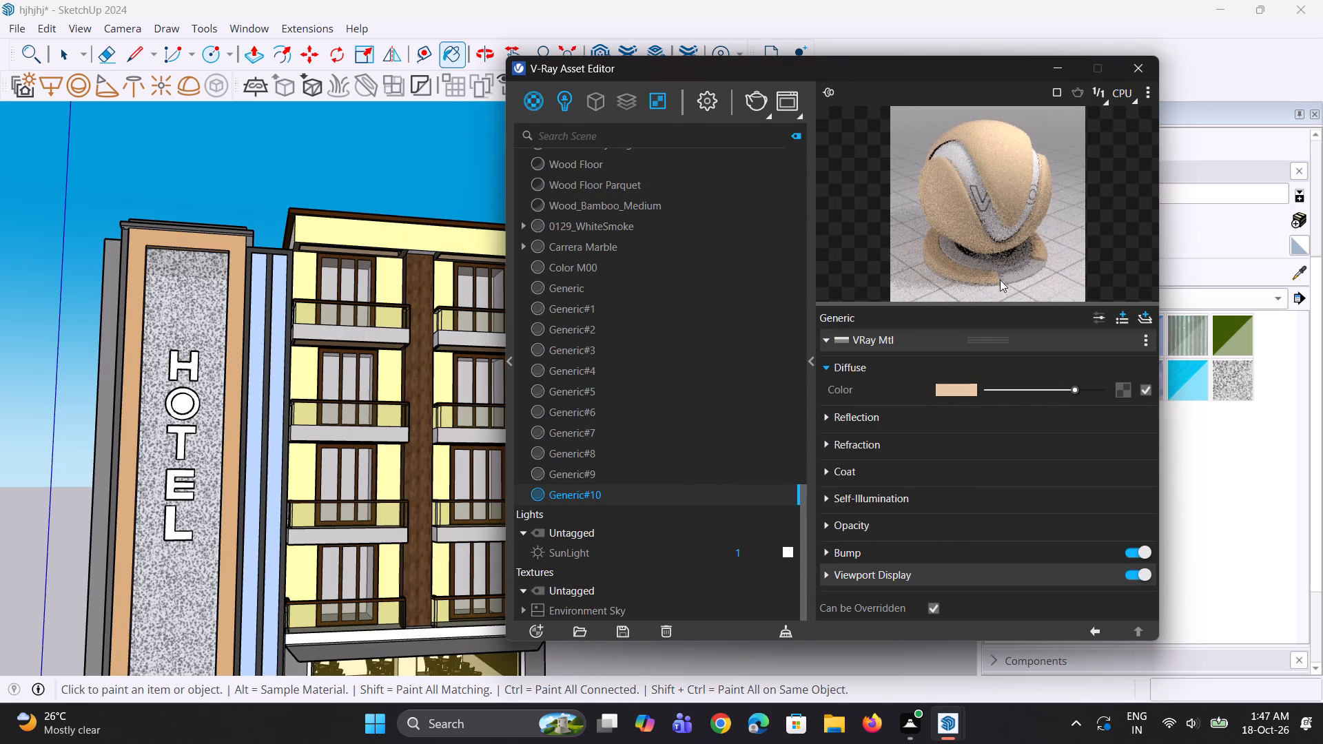
pyautogui.click(998, 262)
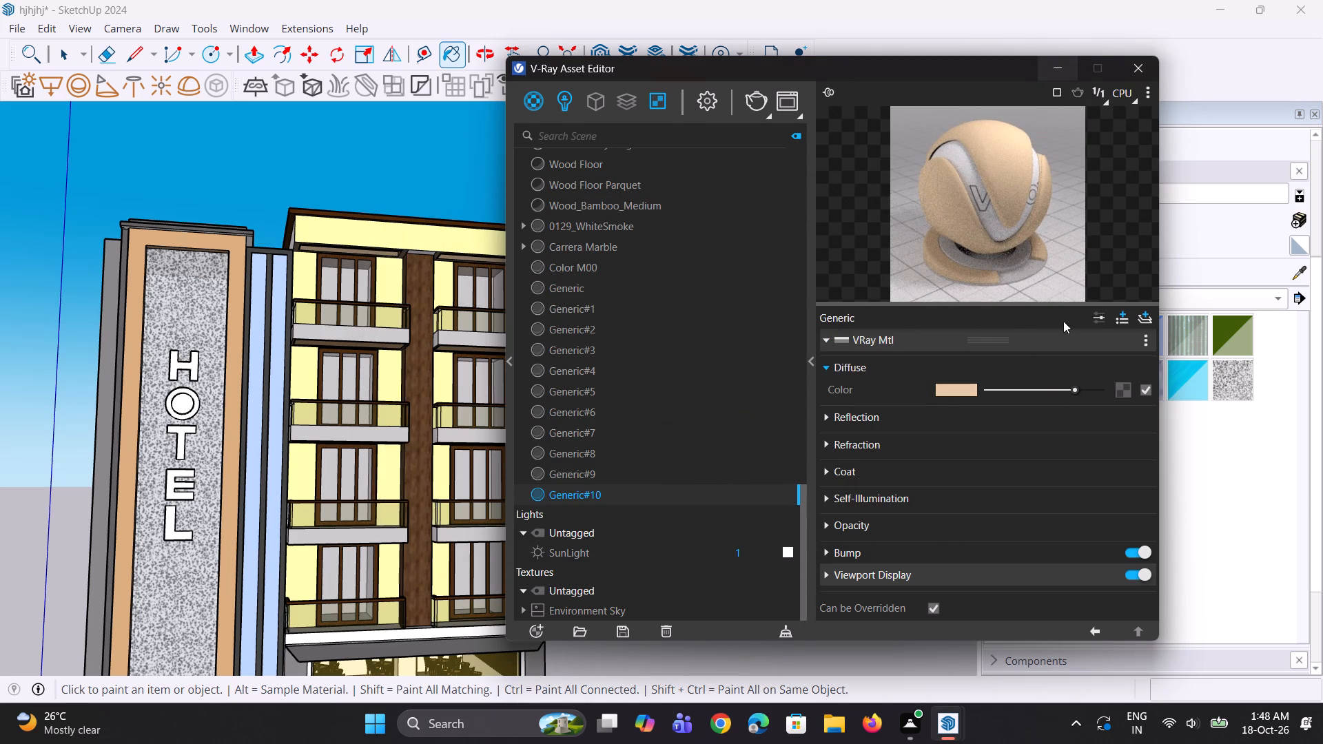
pyautogui.click(1063, 389)
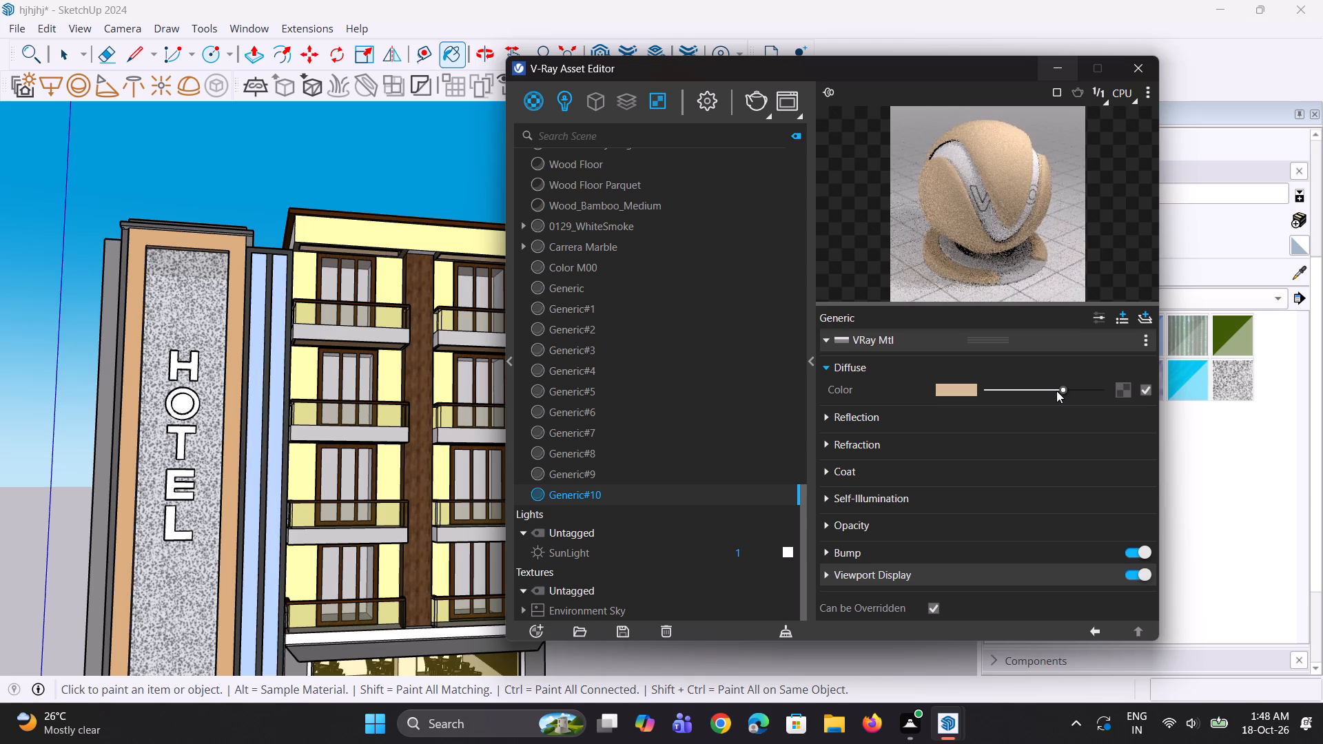
pyautogui.click(1005, 257)
pyautogui.click(1058, 74)
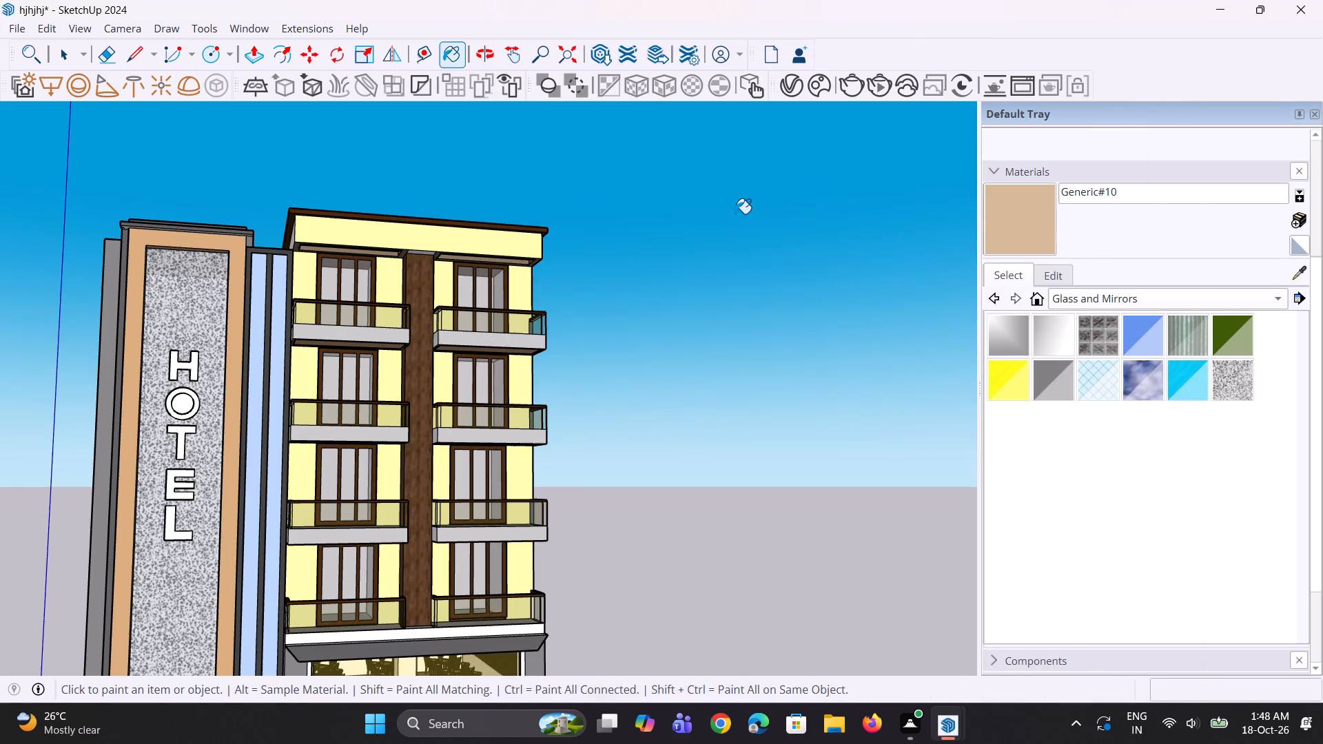
# Paint the parapet band above the top balcony storey with peach Generic#10.
pyautogui.scroll(1, 588, 238)
pyautogui.click(500, 247)
pyautogui.scroll(-4, 344, 347)
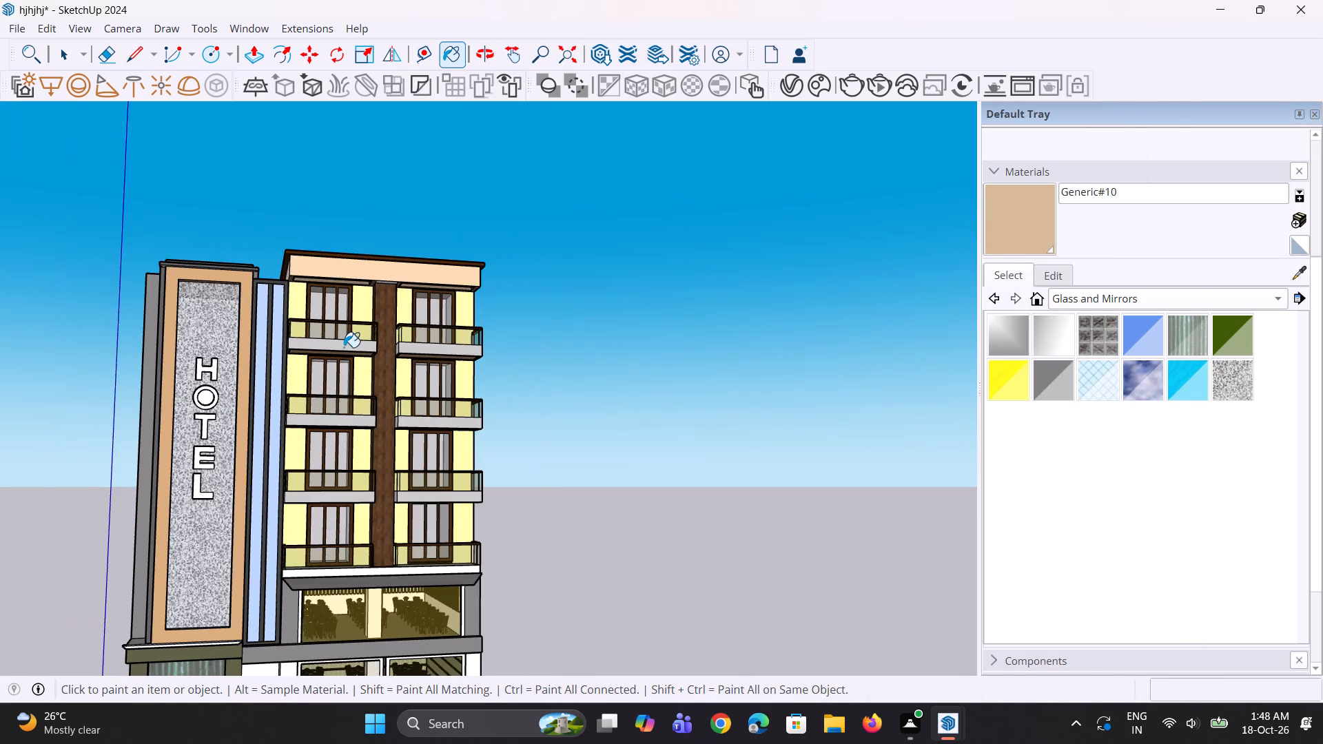
# Paint the walls around the balcony doors on the top two balcony storeys of both bays with Generic#10.
pyautogui.moveTo(344, 347); pyautogui.dragTo(332, 371, button='middle')
pyautogui.scroll(6, 325, 382)
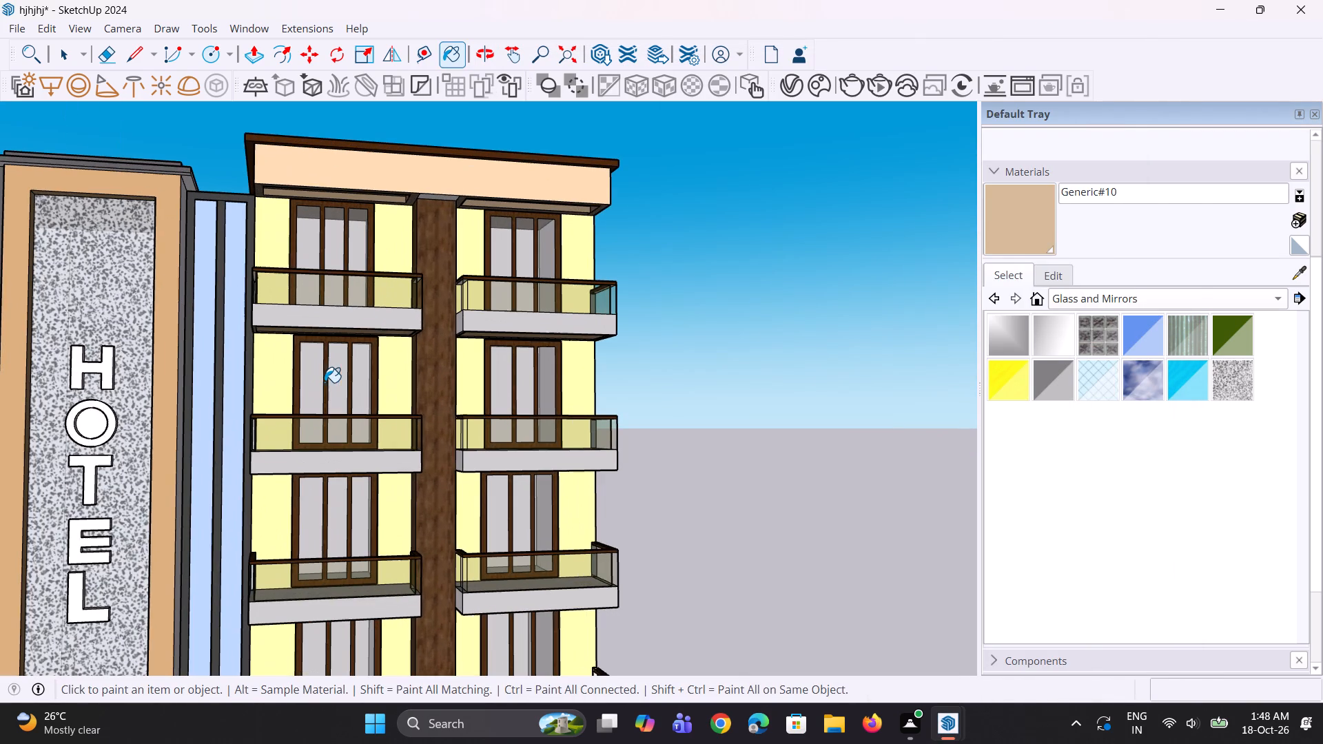
pyautogui.click(388, 254)
pyautogui.moveTo(384, 327); pyautogui.dragTo(263, 374, button='middle')
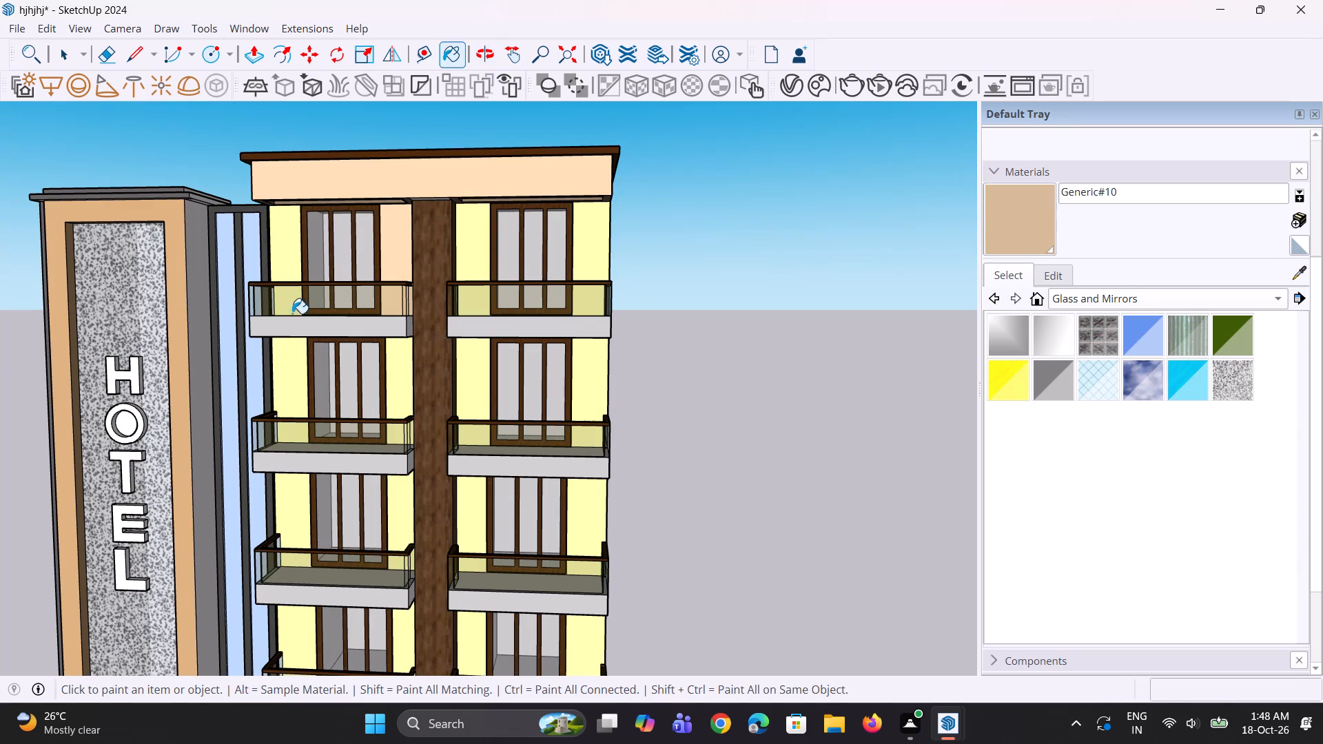
pyautogui.click(273, 264)
pyautogui.click(298, 381)
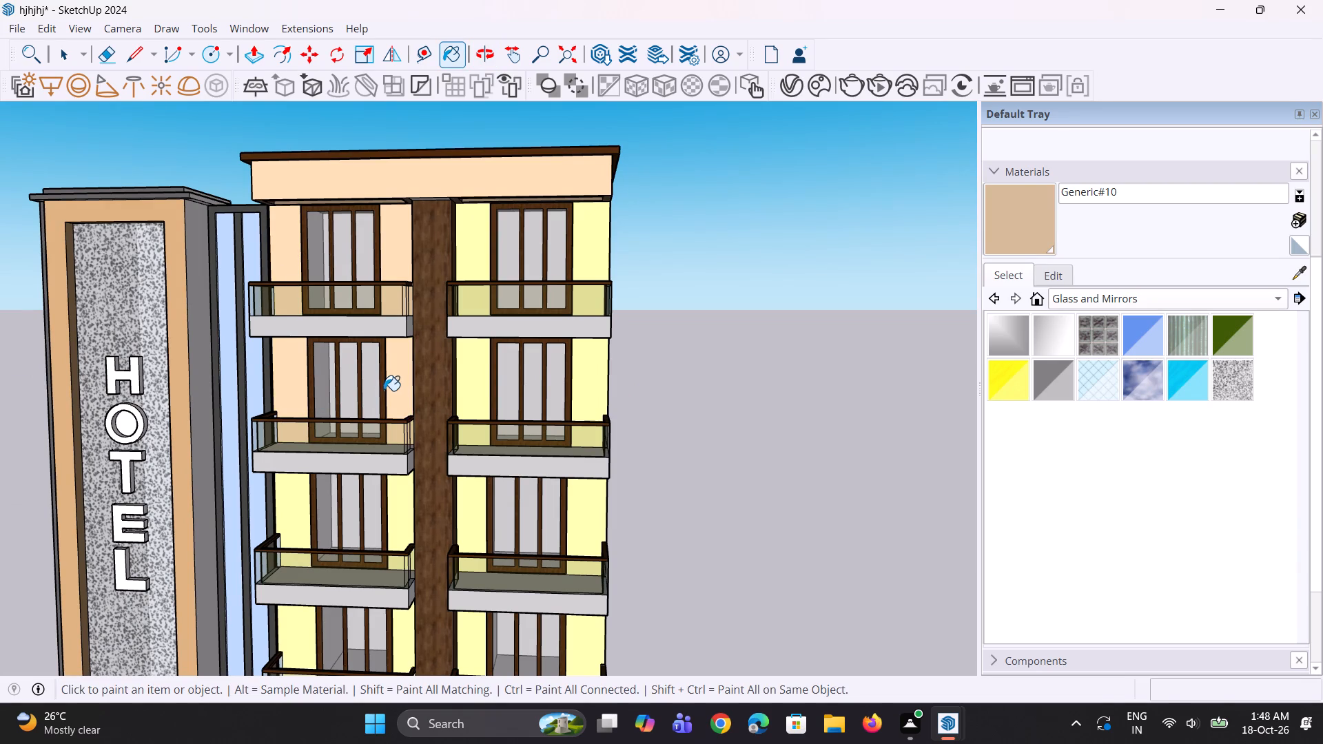
pyautogui.click(389, 393)
pyautogui.click(595, 276)
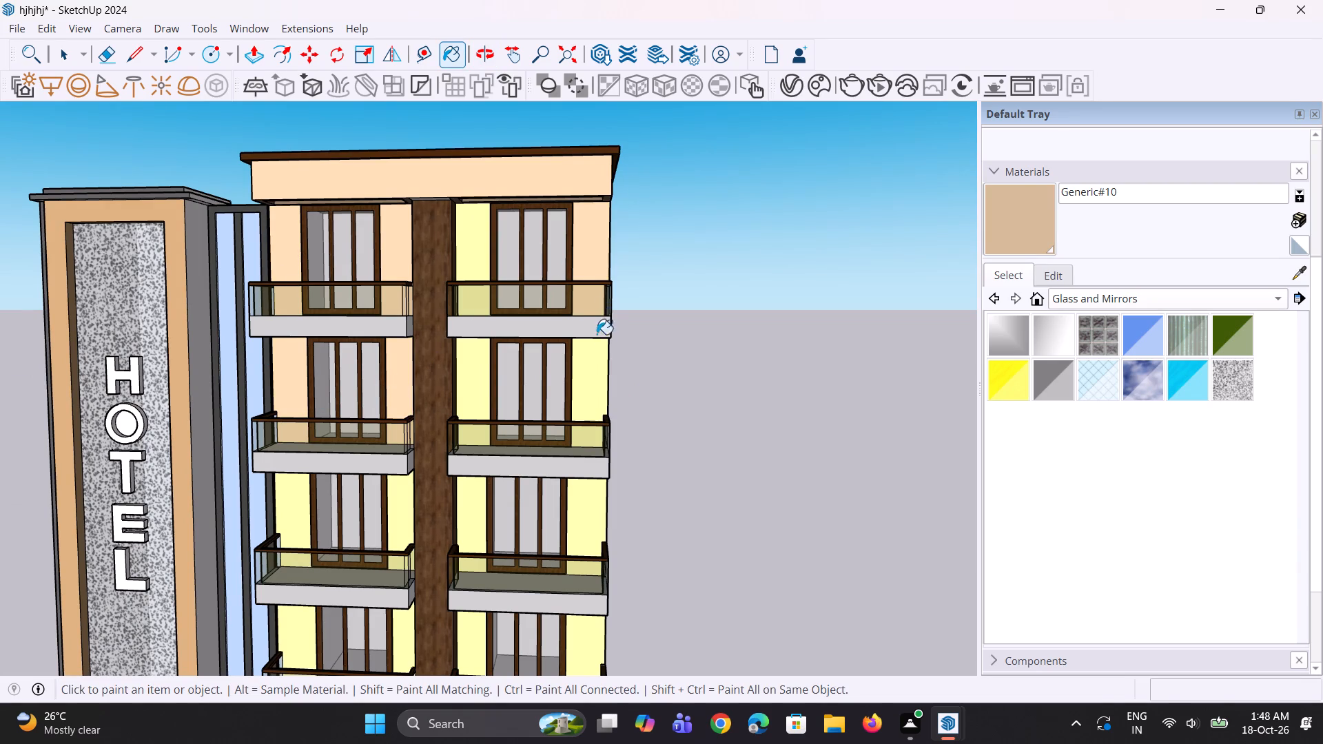
pyautogui.click(590, 357)
pyautogui.click(487, 252)
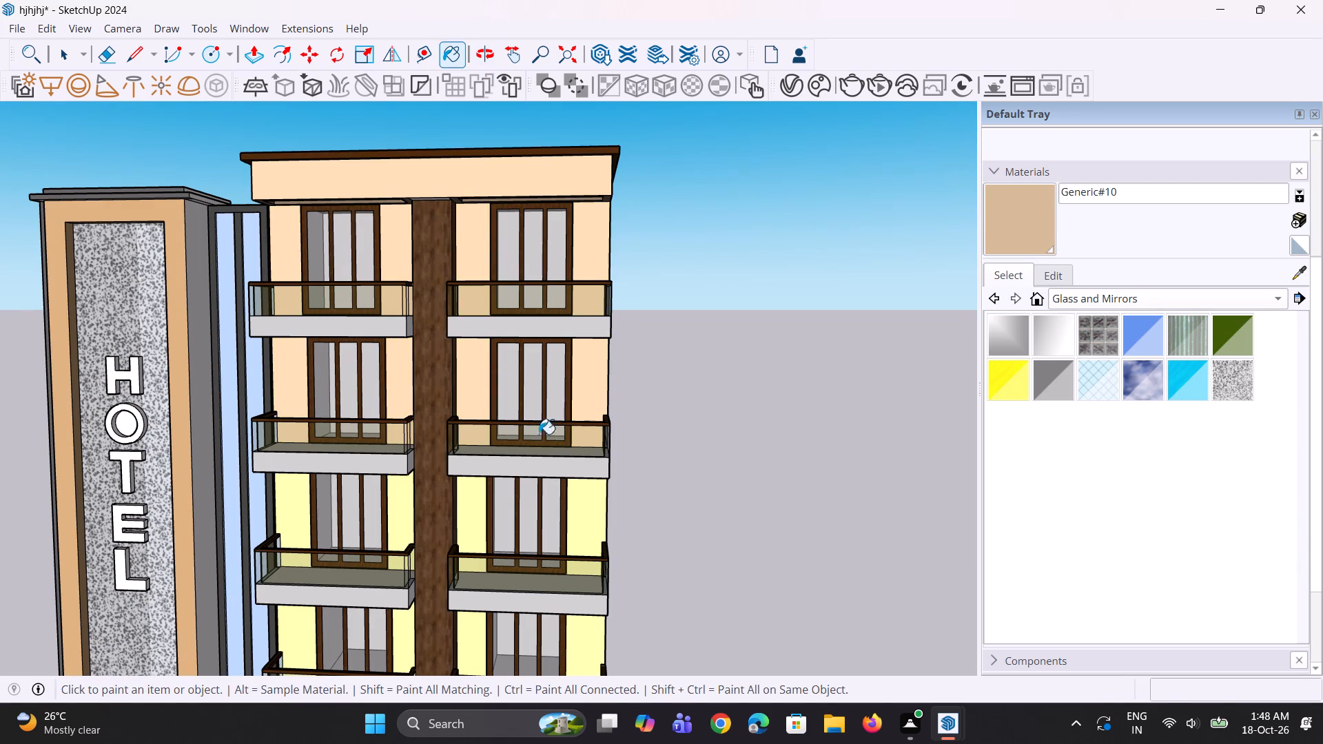
# Paint the walls around the balcony doors on the two lower balcony storeys of both bays with Generic#10.
pyautogui.click(587, 514)
pyautogui.click(484, 520)
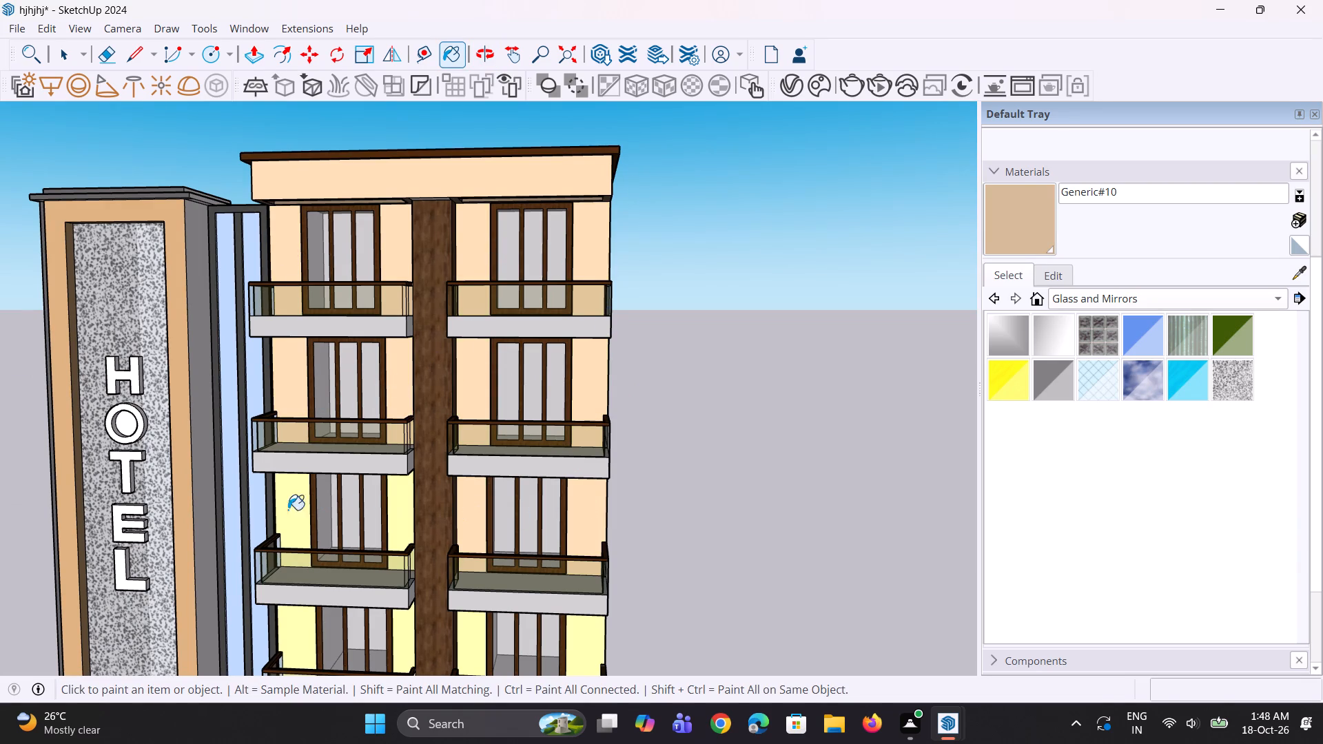
pyautogui.click(285, 509)
pyautogui.scroll(-4, 422, 471)
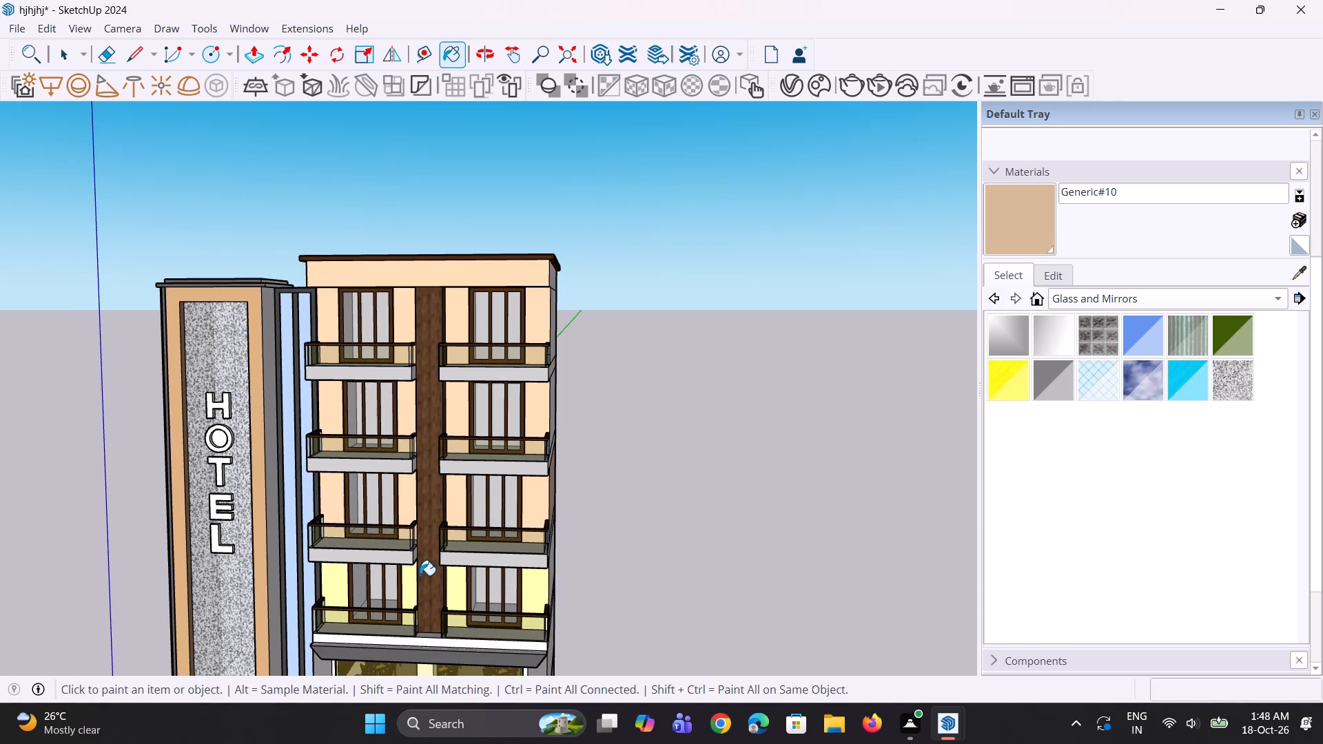
pyautogui.click(408, 582)
pyautogui.click(446, 595)
pyautogui.moveTo(460, 600); pyautogui.dragTo(486, 561, button='middle')
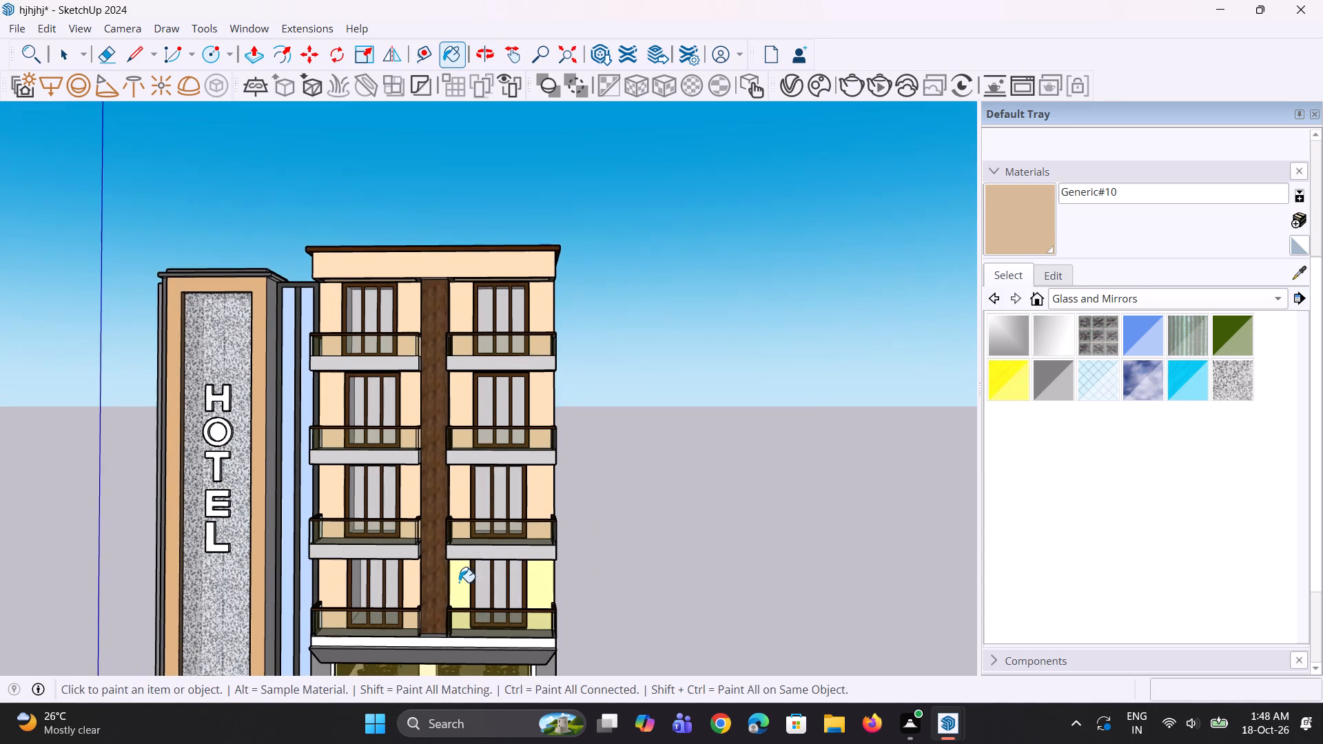
pyautogui.click(459, 582)
# Create a generic V-Ray material with a dark red diffuse colour (RGB 0.504, 0.232, 0.232) for the dining-hall column.
pyautogui.scroll(1, 555, 588)
pyautogui.scroll(-9, 396, 490)
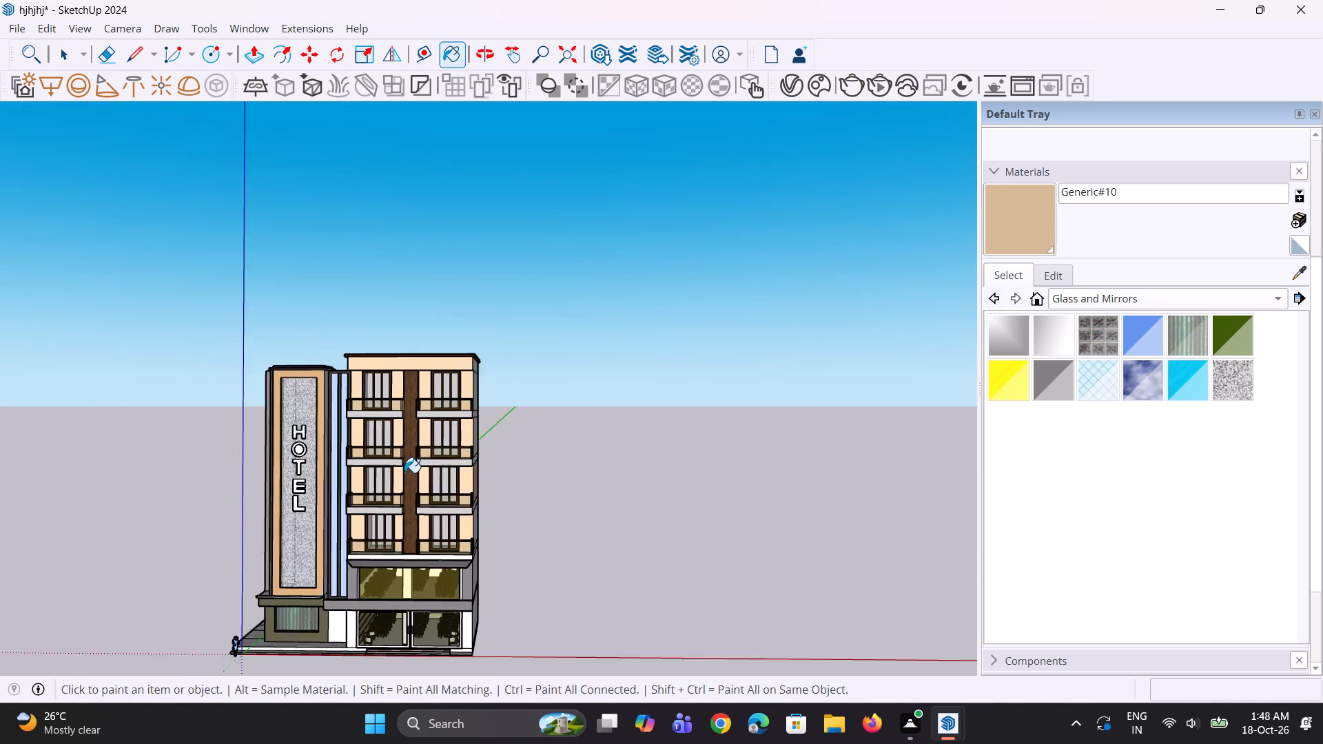
pyautogui.moveTo(411, 514); pyautogui.dragTo(415, 536, button='middle')
pyautogui.scroll(16, 411, 572)
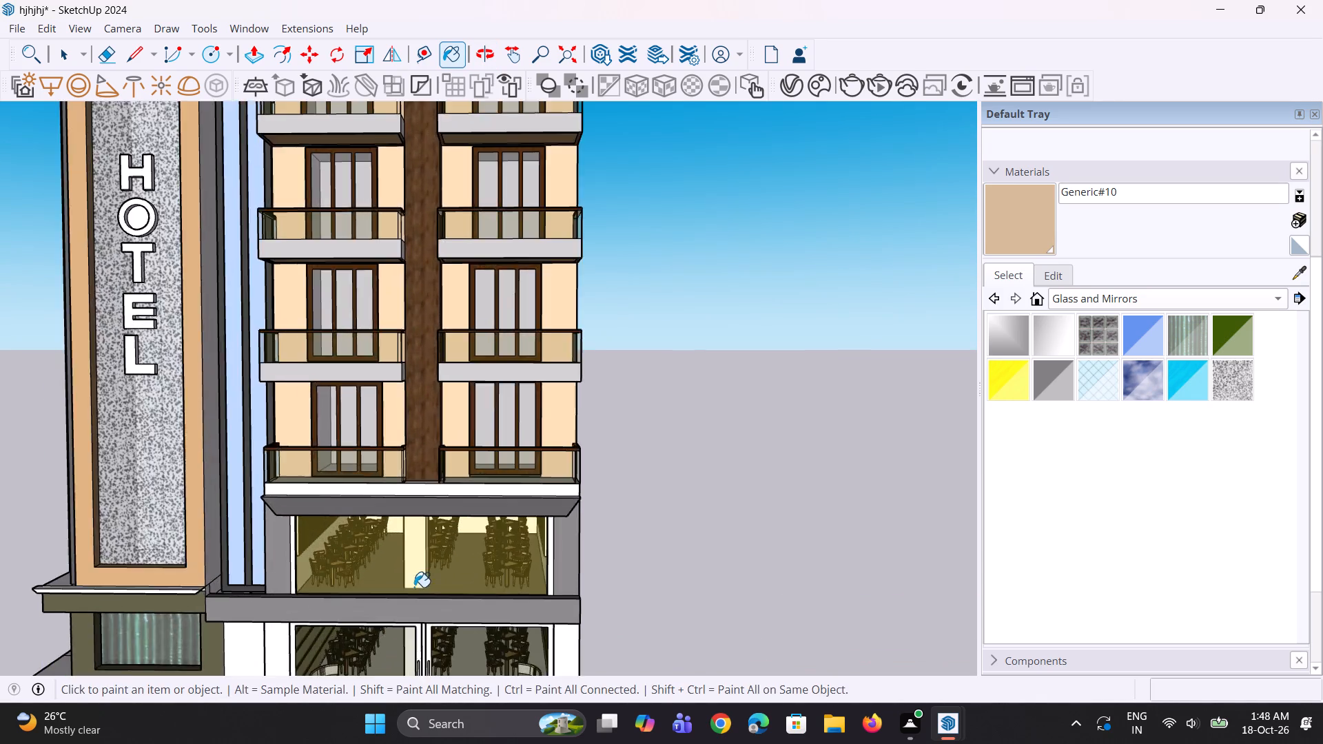
pyautogui.scroll(20, 414, 587)
pyautogui.scroll(6, 414, 587)
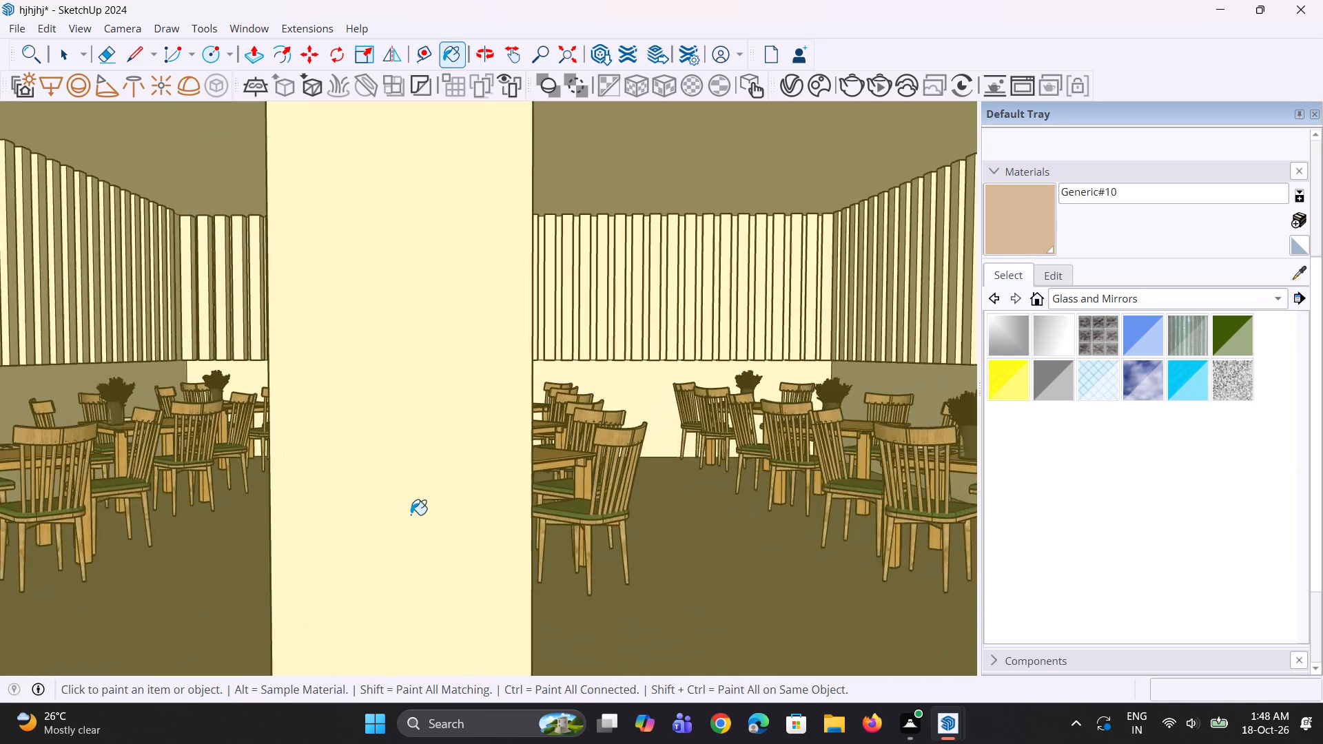
pyautogui.scroll(20, 411, 515)
pyautogui.scroll(6, 411, 515)
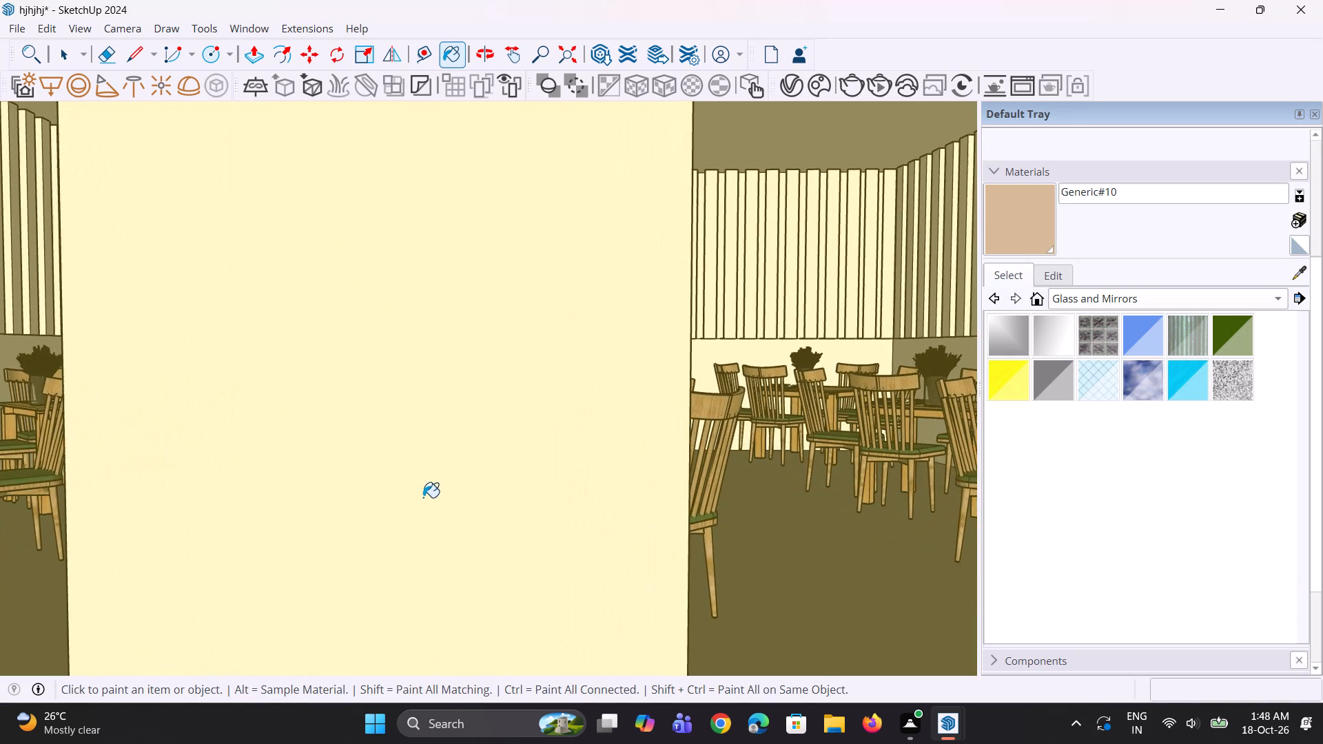
pyautogui.scroll(20, 423, 497)
pyautogui.scroll(6, 423, 497)
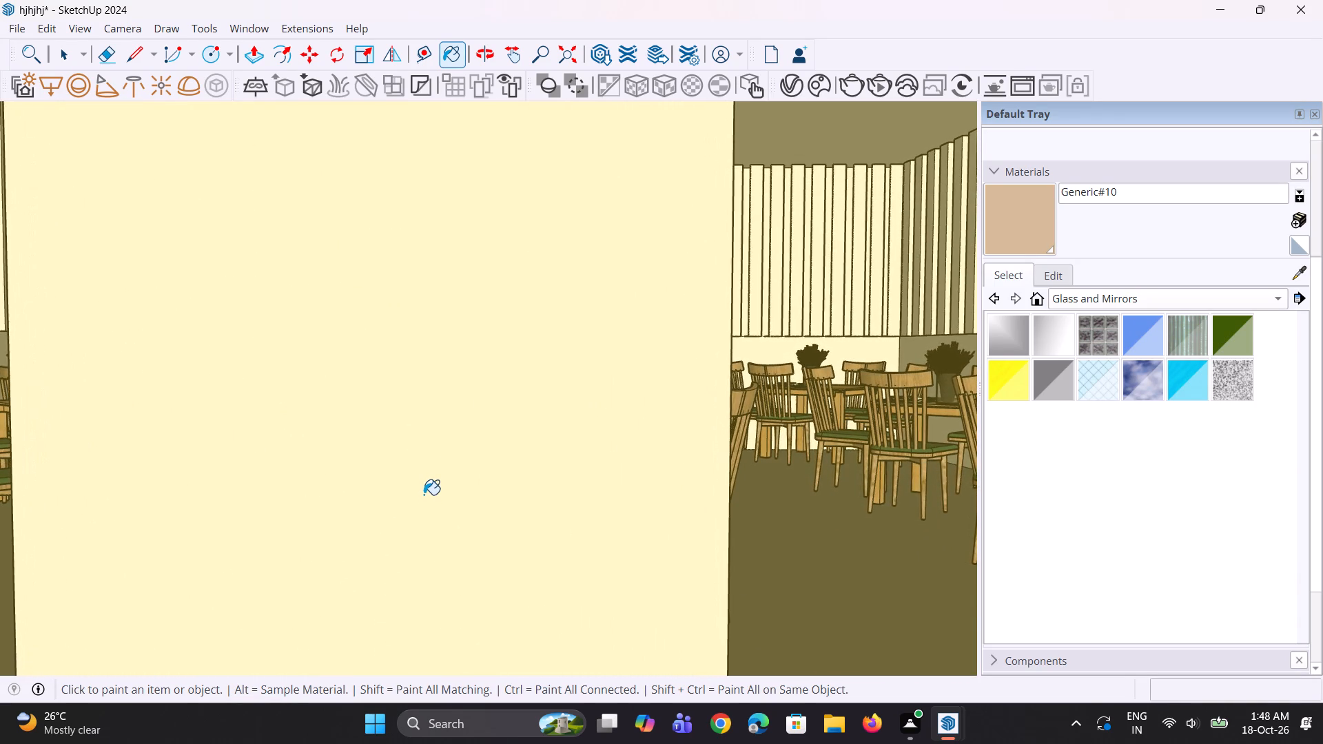
pyautogui.scroll(20, 424, 495)
pyautogui.scroll(6, 424, 495)
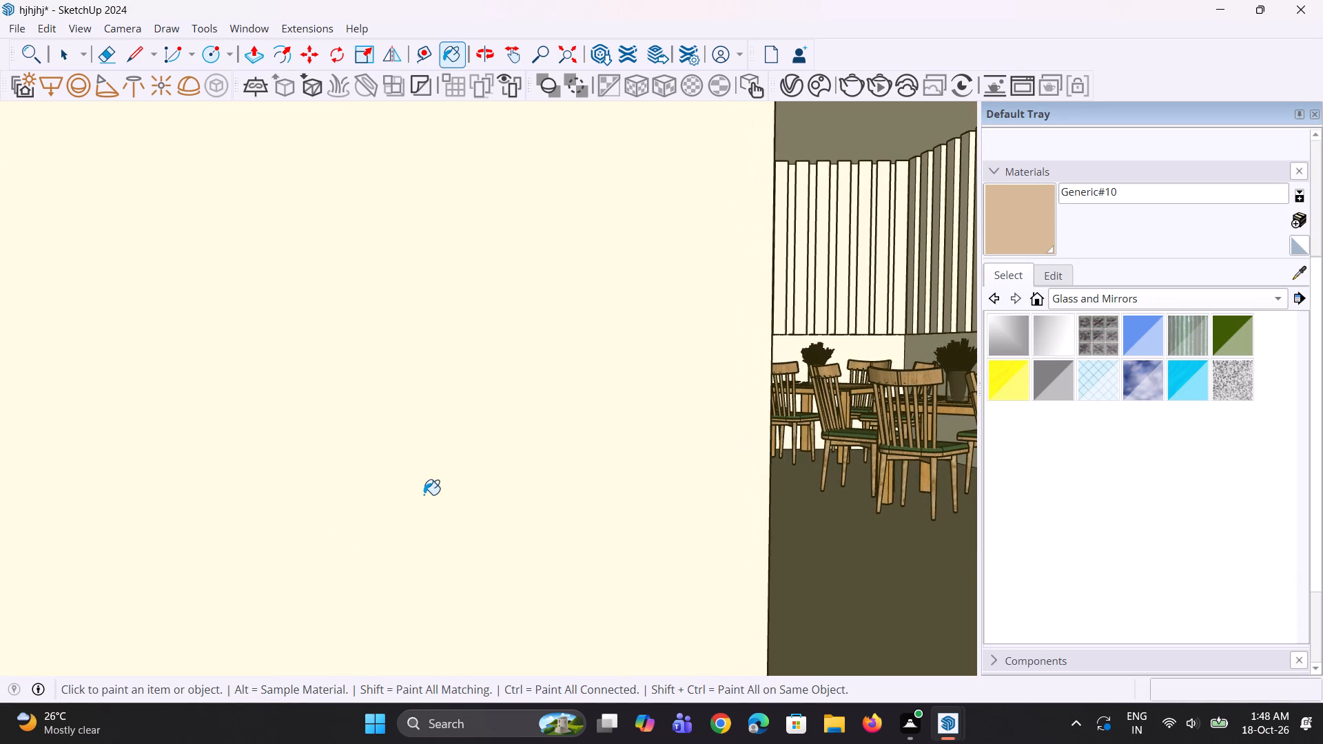
pyautogui.scroll(19, 424, 495)
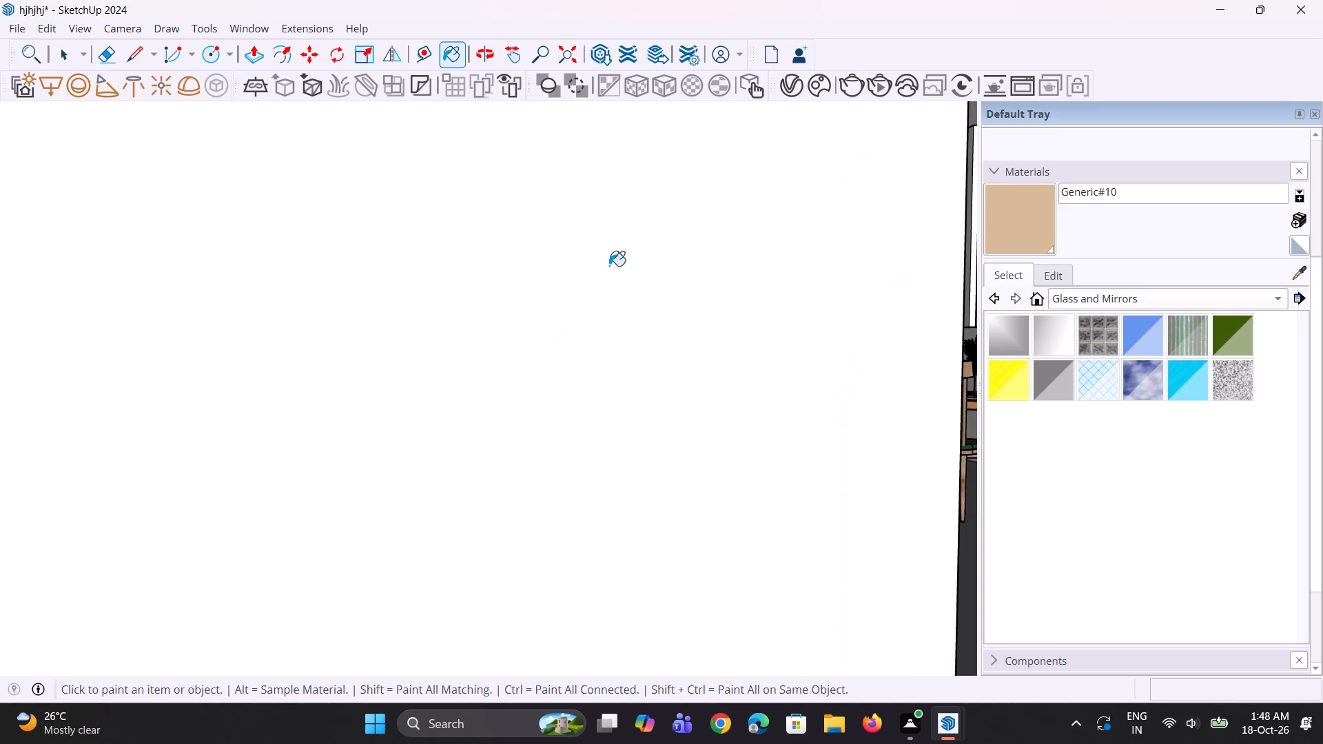
pyautogui.click(792, 82)
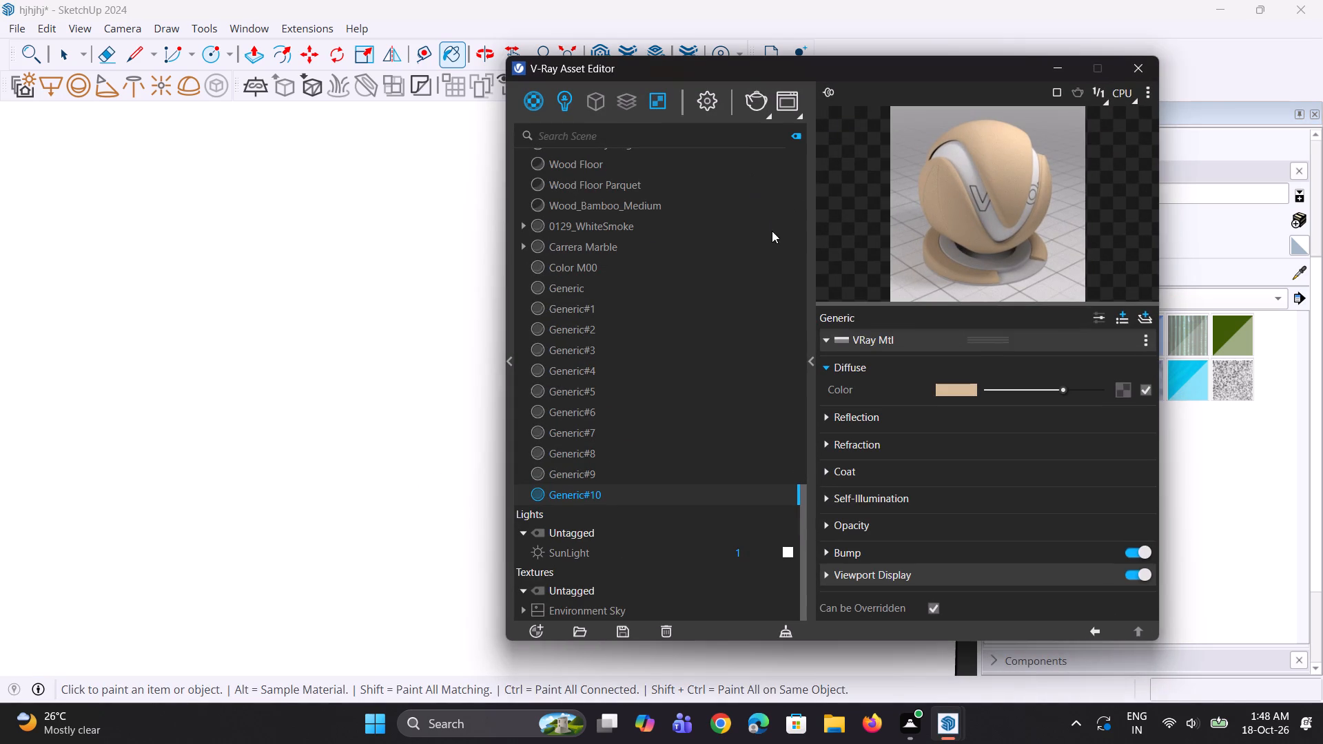
pyautogui.rightClick(538, 98)
pyautogui.click(563, 137)
pyautogui.click(944, 387)
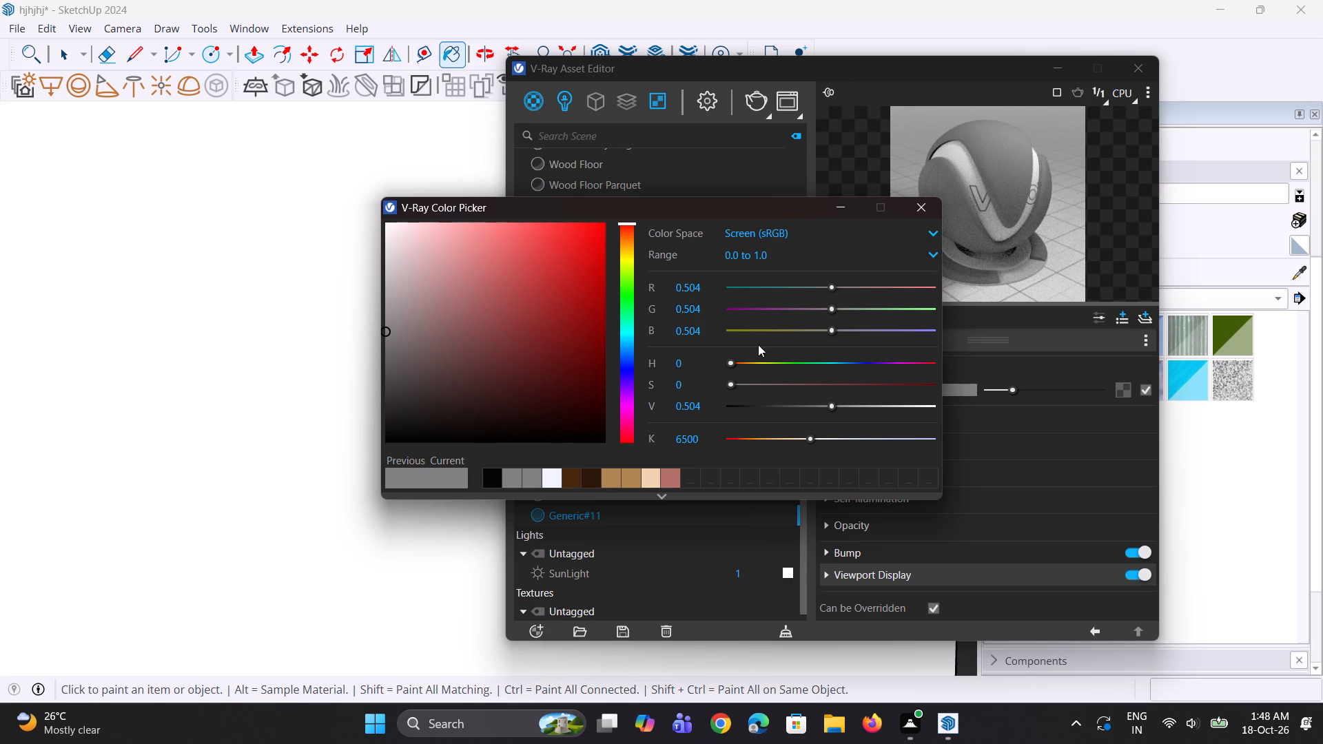
pyautogui.click(839, 386)
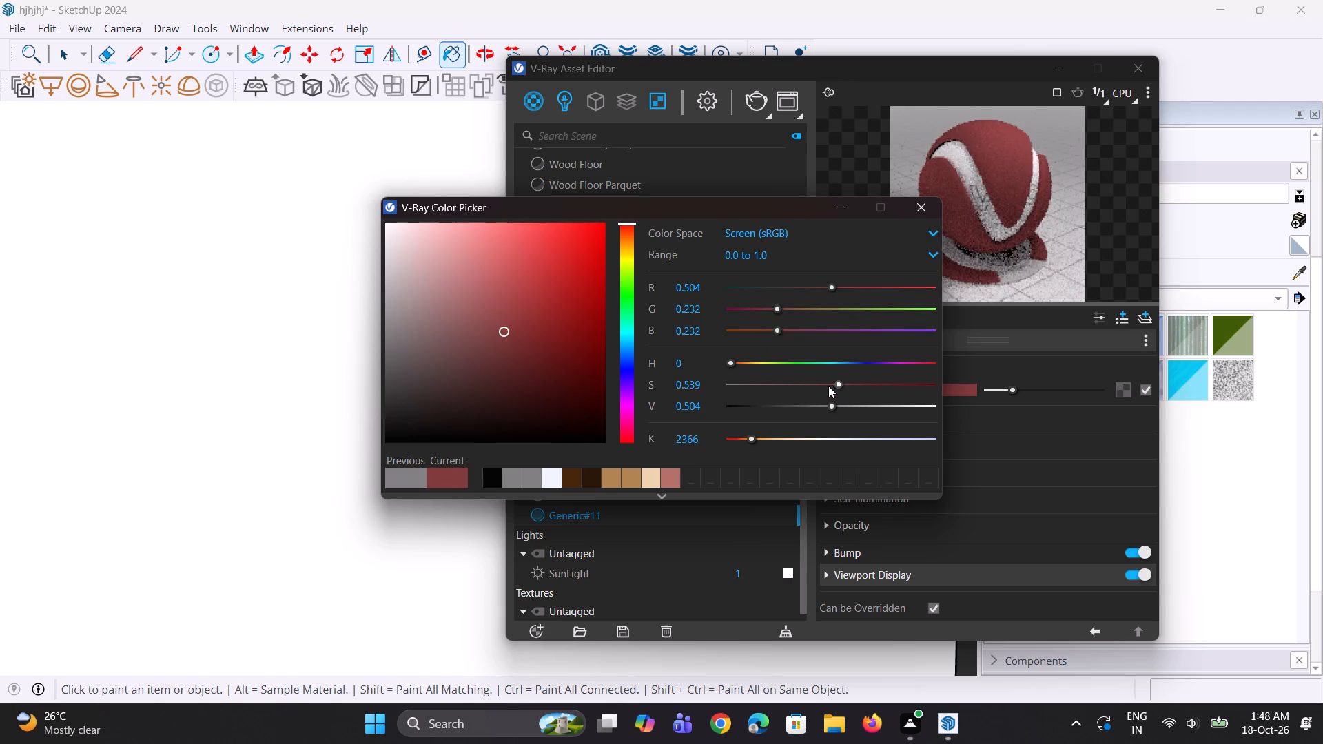
pyautogui.click(848, 214)
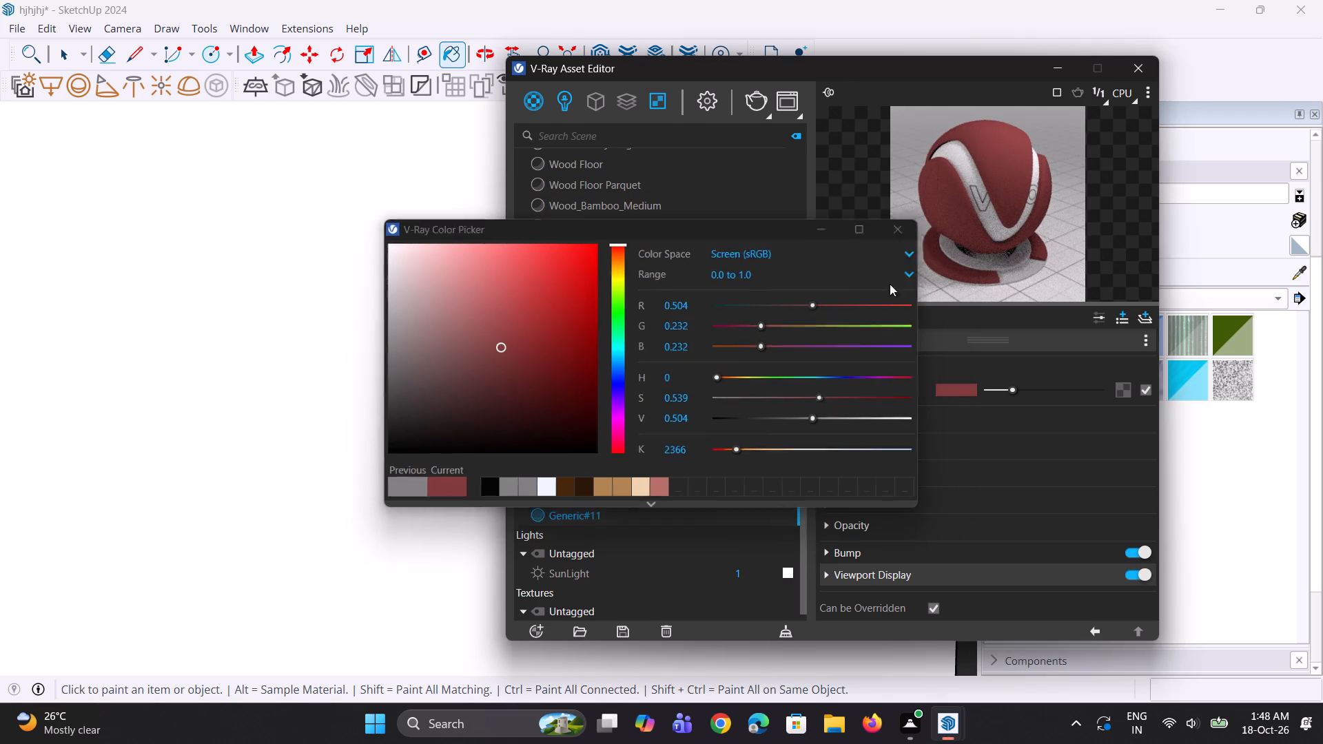
pyautogui.click(941, 396)
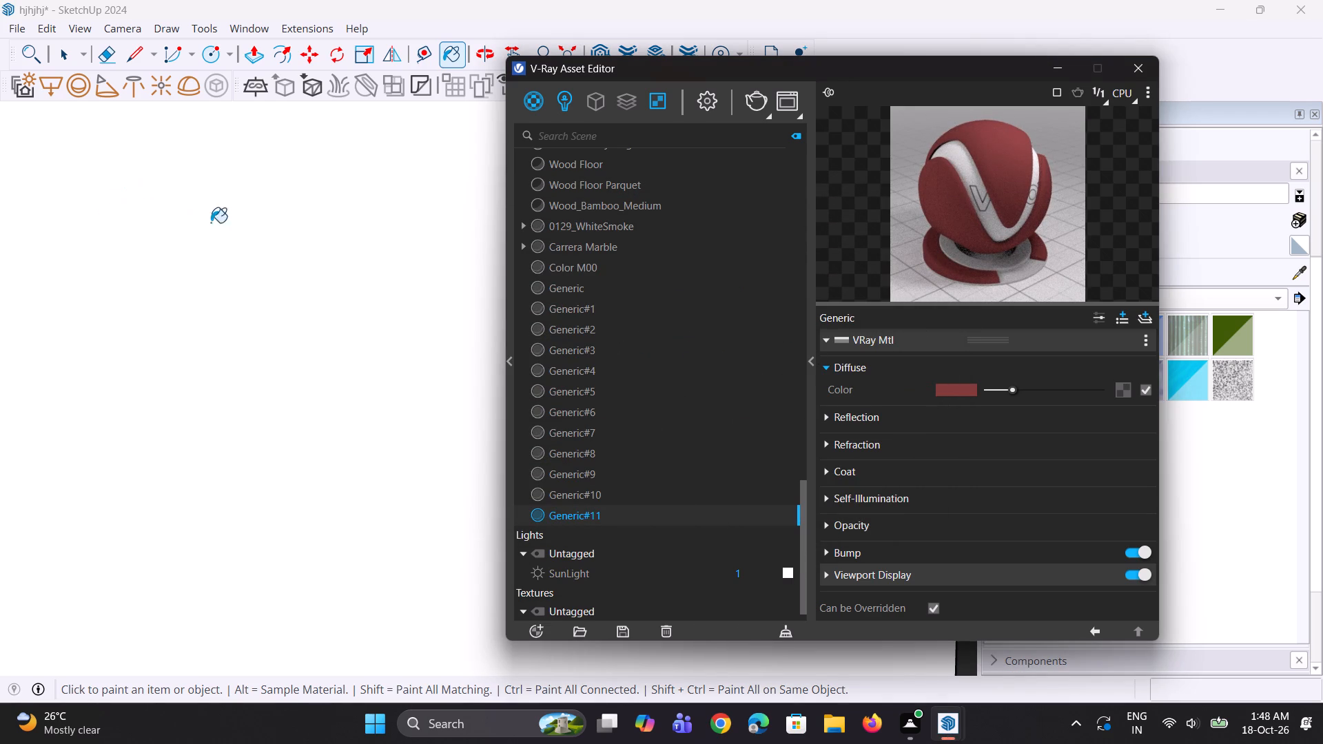
# Give Generic#11 a mid-grey reflection colour and a reflection glossiness of 0.95, and minimise the V-Ray Asset Editor.
pyautogui.click(839, 424)
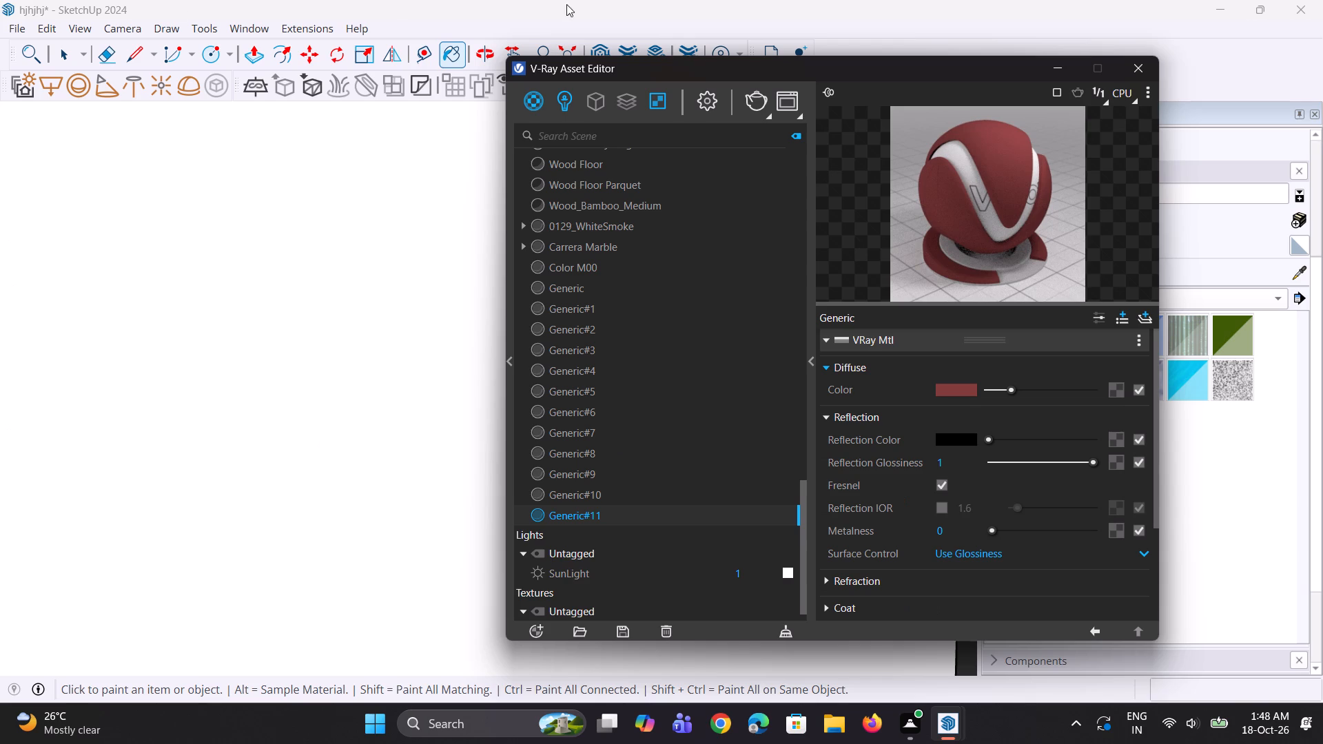
pyautogui.click(1010, 439)
pyautogui.moveTo(954, 462); pyautogui.dragTo(946, 462)
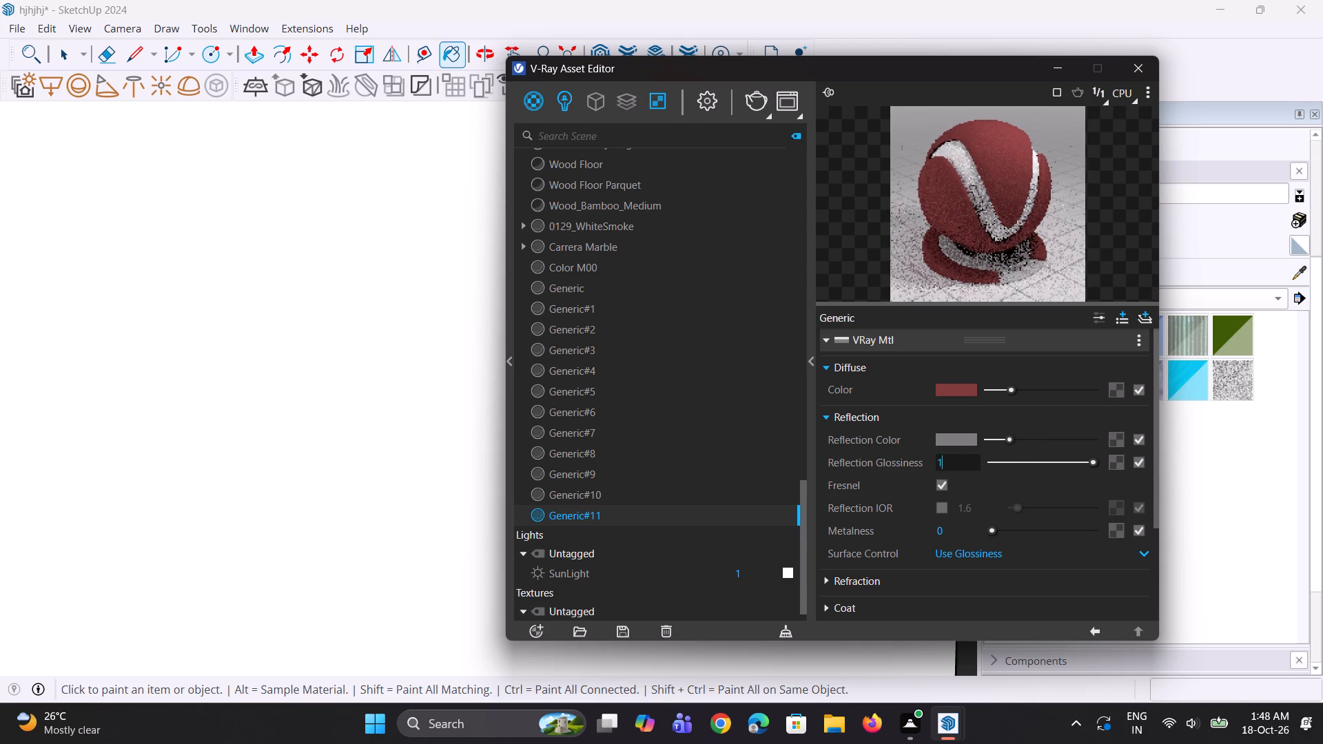
pyautogui.moveTo(946, 462); pyautogui.dragTo(907, 462)
pyautogui.write('0.95')
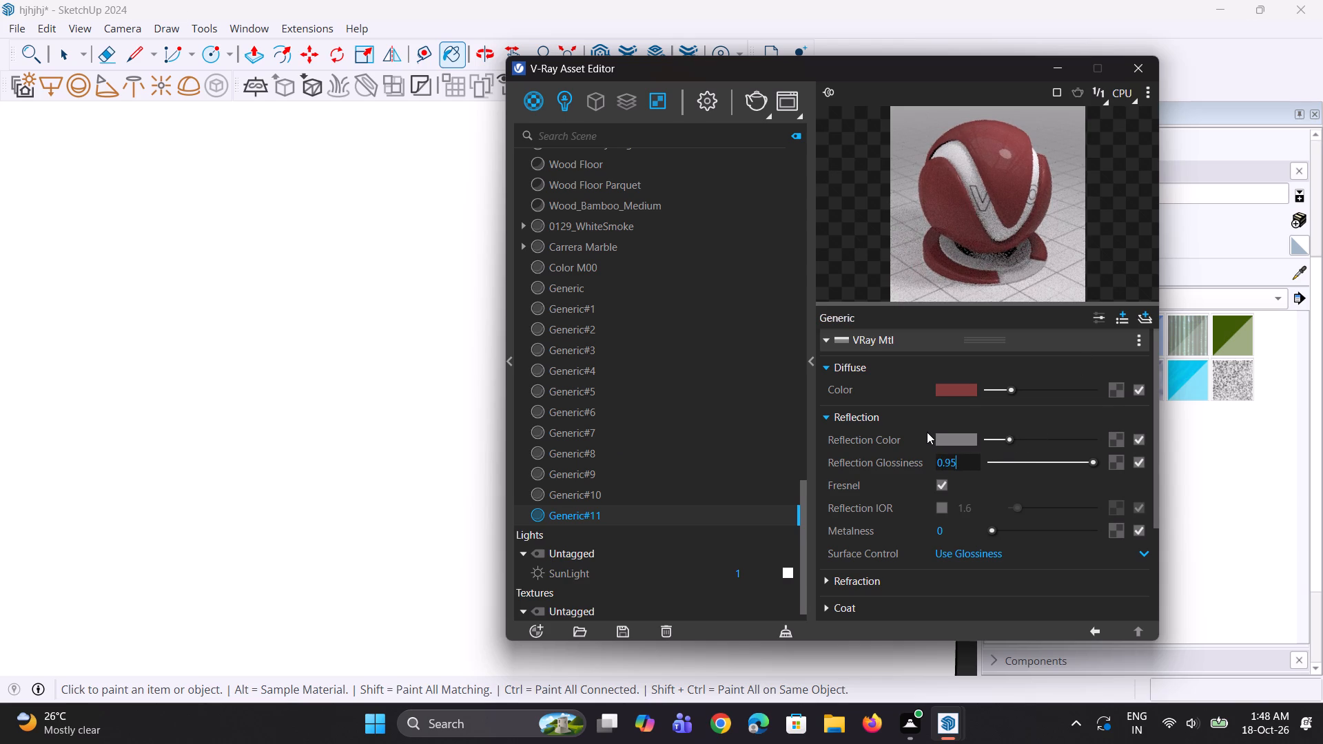
pyautogui.press('Return')
pyautogui.click(993, 194)
pyautogui.click(1067, 73)
# Paint the front face of the upper dining-hall column with dark red Generic#11.
pyautogui.click(1019, 218)
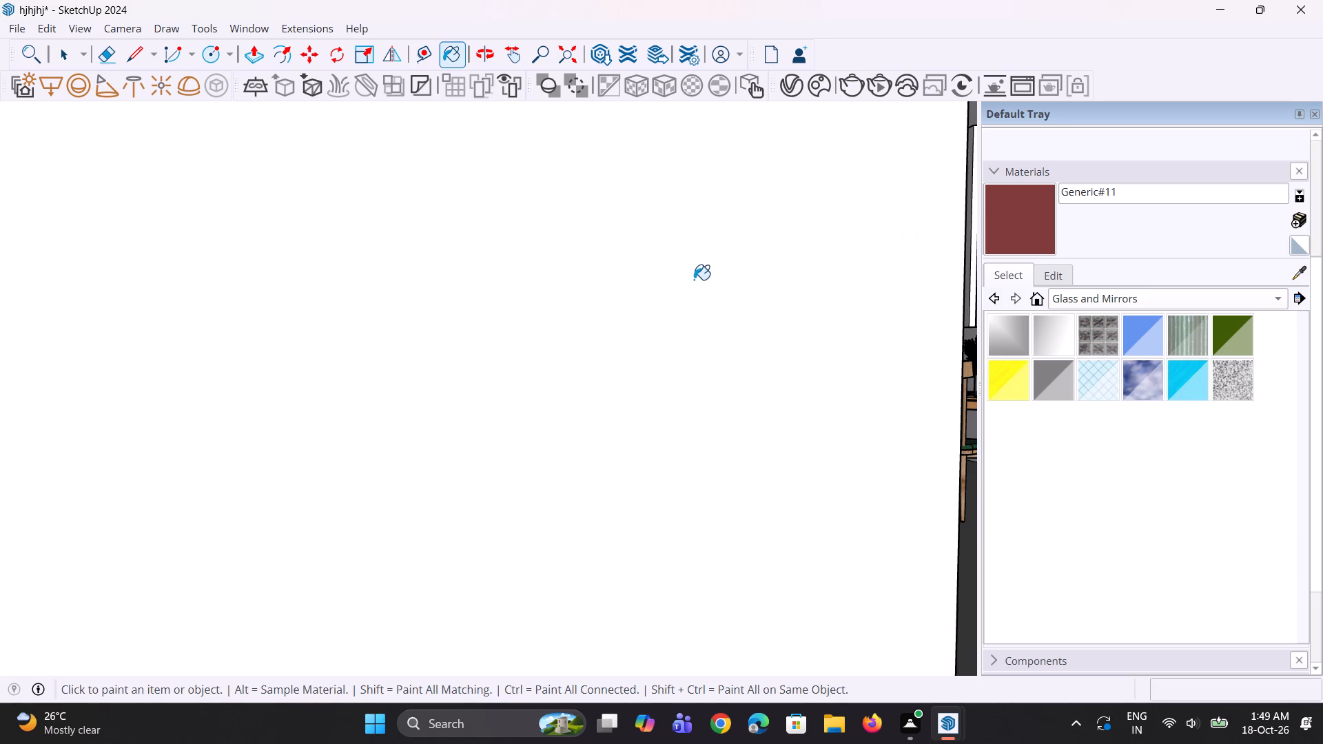
pyautogui.click(694, 279)
# Move the upper dining hall's front glass pane about 29 ft sideways along the facade, clear of the opening.
pyautogui.scroll(-6, 701, 269)
pyautogui.scroll(-19, 704, 260)
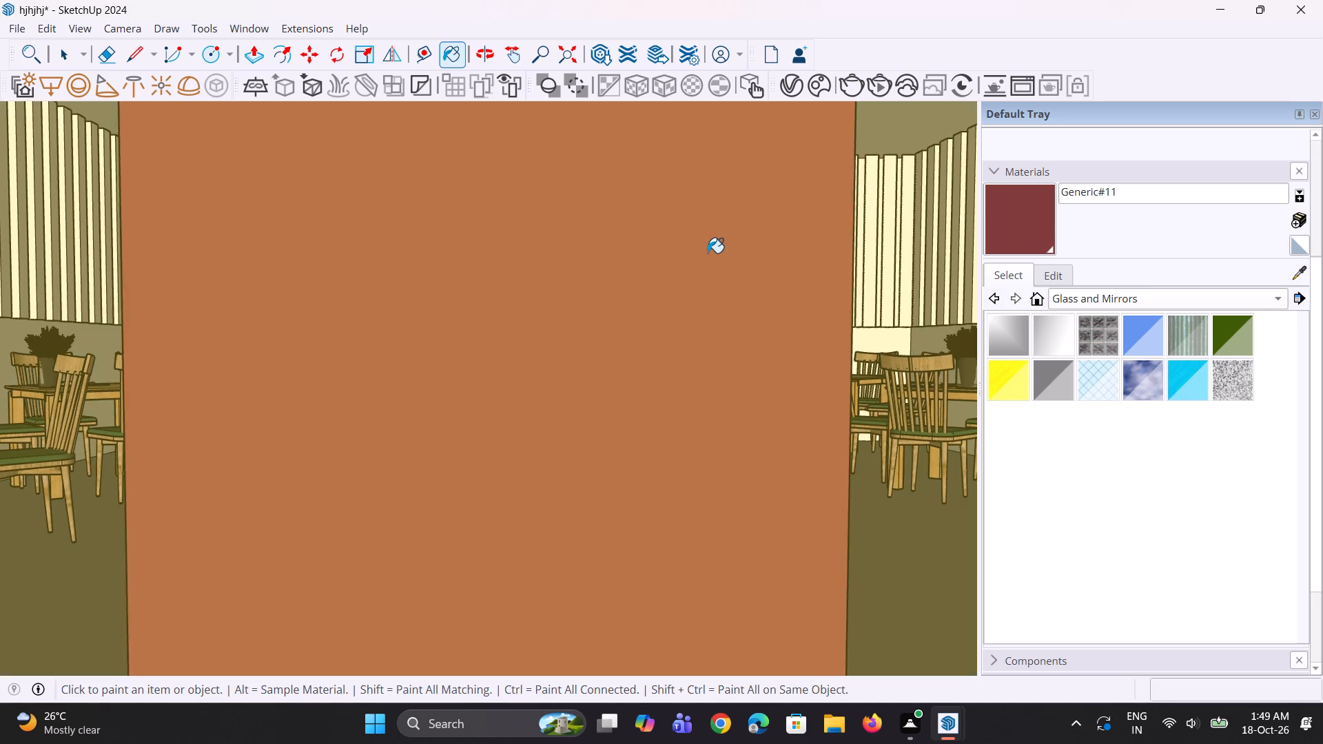
pyautogui.scroll(-20, 708, 253)
pyautogui.scroll(-17, 708, 253)
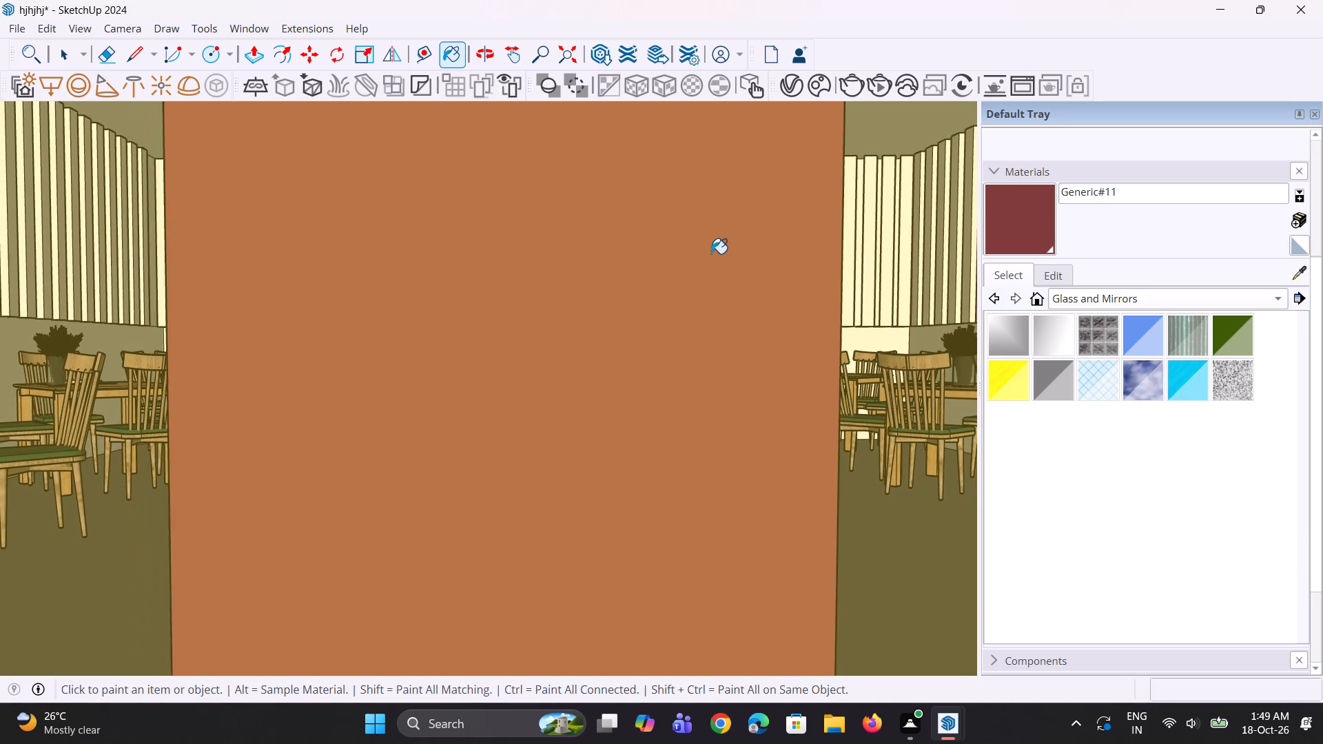
pyautogui.scroll(-20, 711, 254)
pyautogui.scroll(-17, 711, 254)
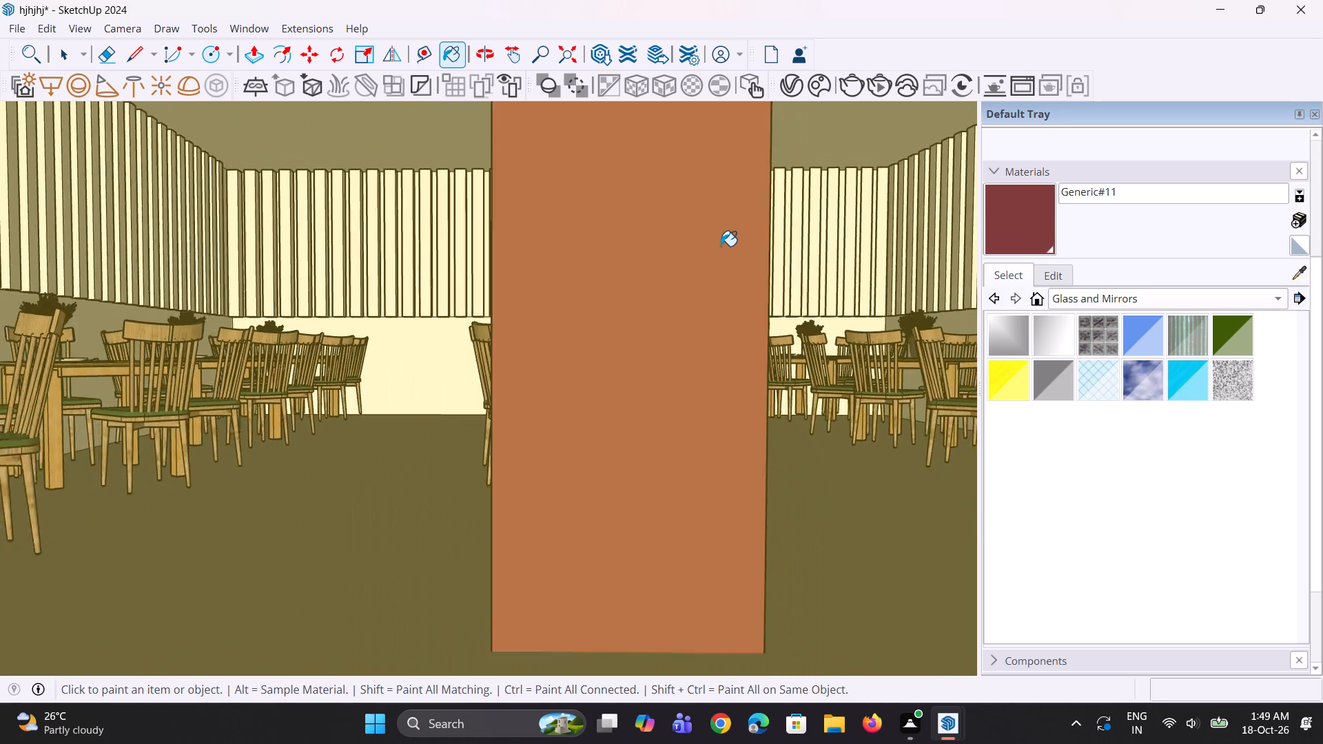
pyautogui.scroll(-20, 721, 246)
pyautogui.scroll(-5, 702, 267)
pyautogui.scroll(-17, 624, 294)
pyautogui.moveTo(729, 296); pyautogui.dragTo(721, 329, button='middle')
pyautogui.scroll(4, 719, 211)
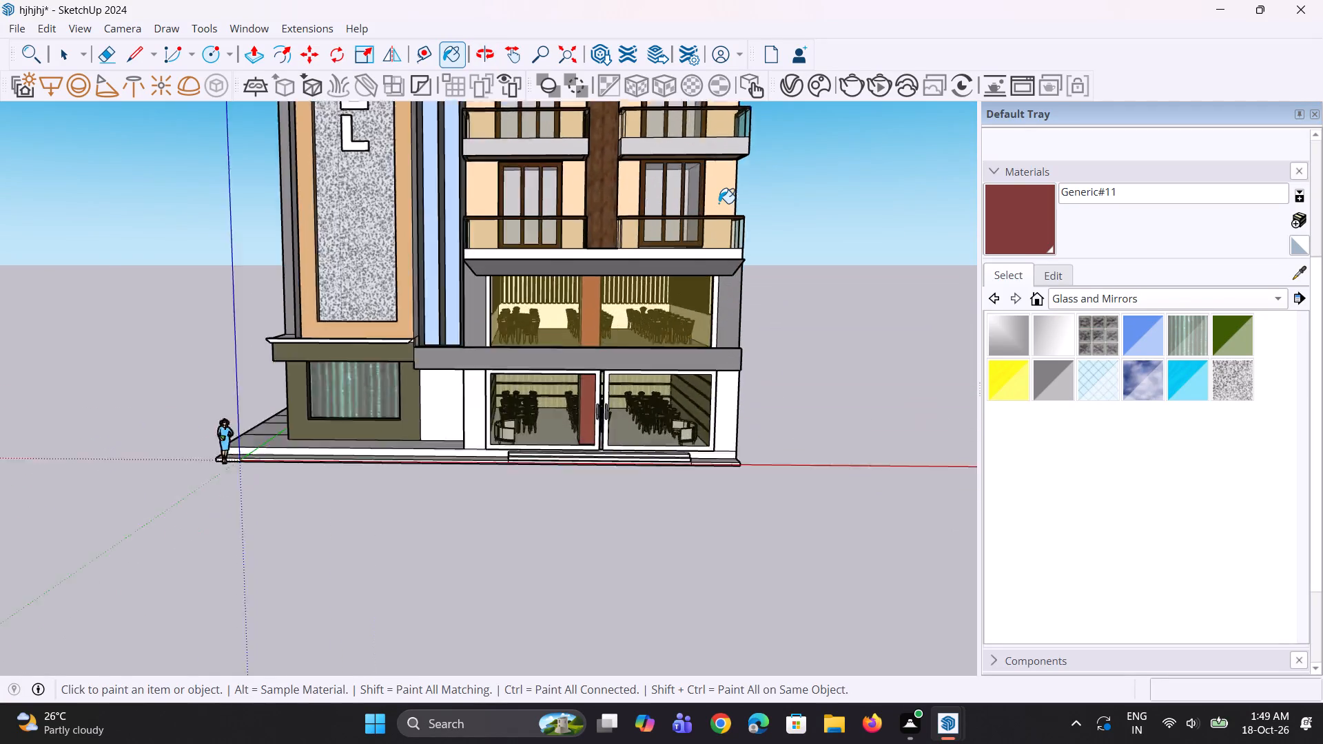
pyautogui.scroll(9, 719, 203)
pyautogui.press('space')
pyautogui.click(595, 437)
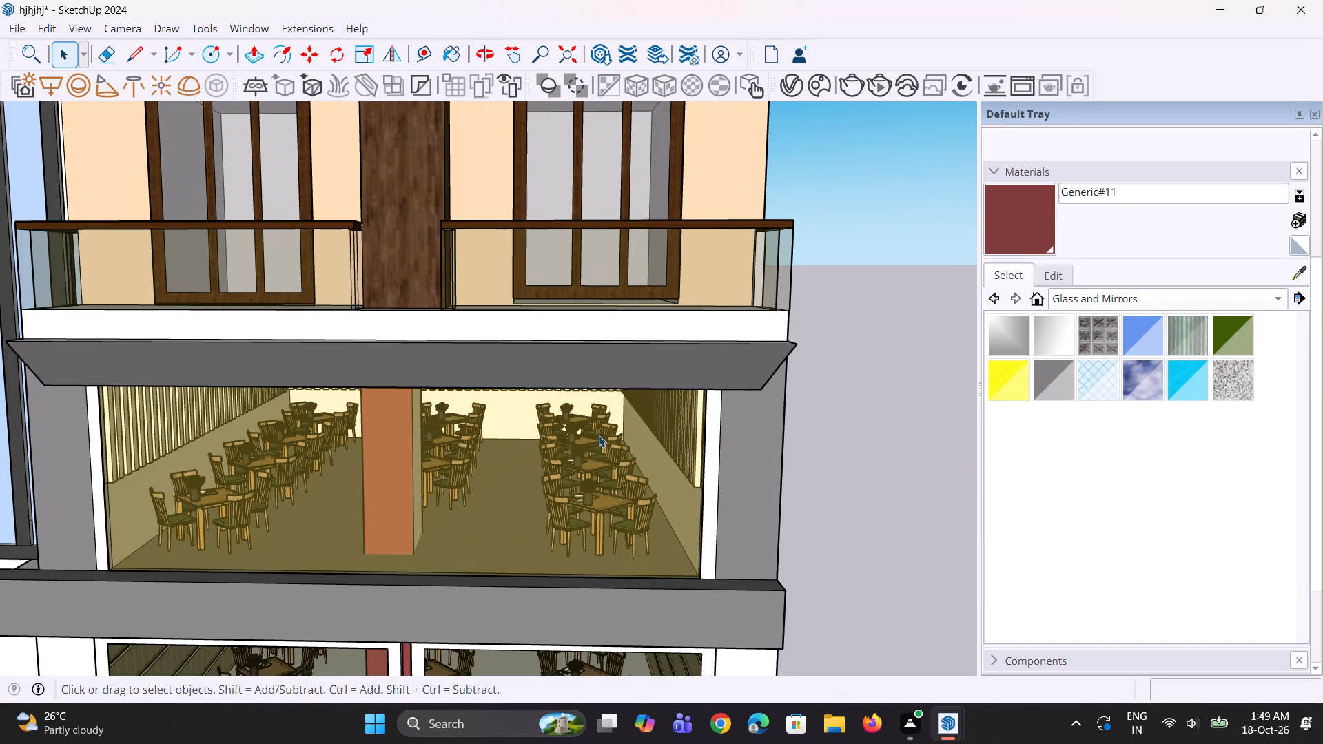
pyautogui.scroll(-3, 545, 442)
pyautogui.moveTo(546, 494); pyautogui.dragTo(583, 454, button='middle')
pyautogui.scroll(1, 583, 454)
pyautogui.click(572, 454)
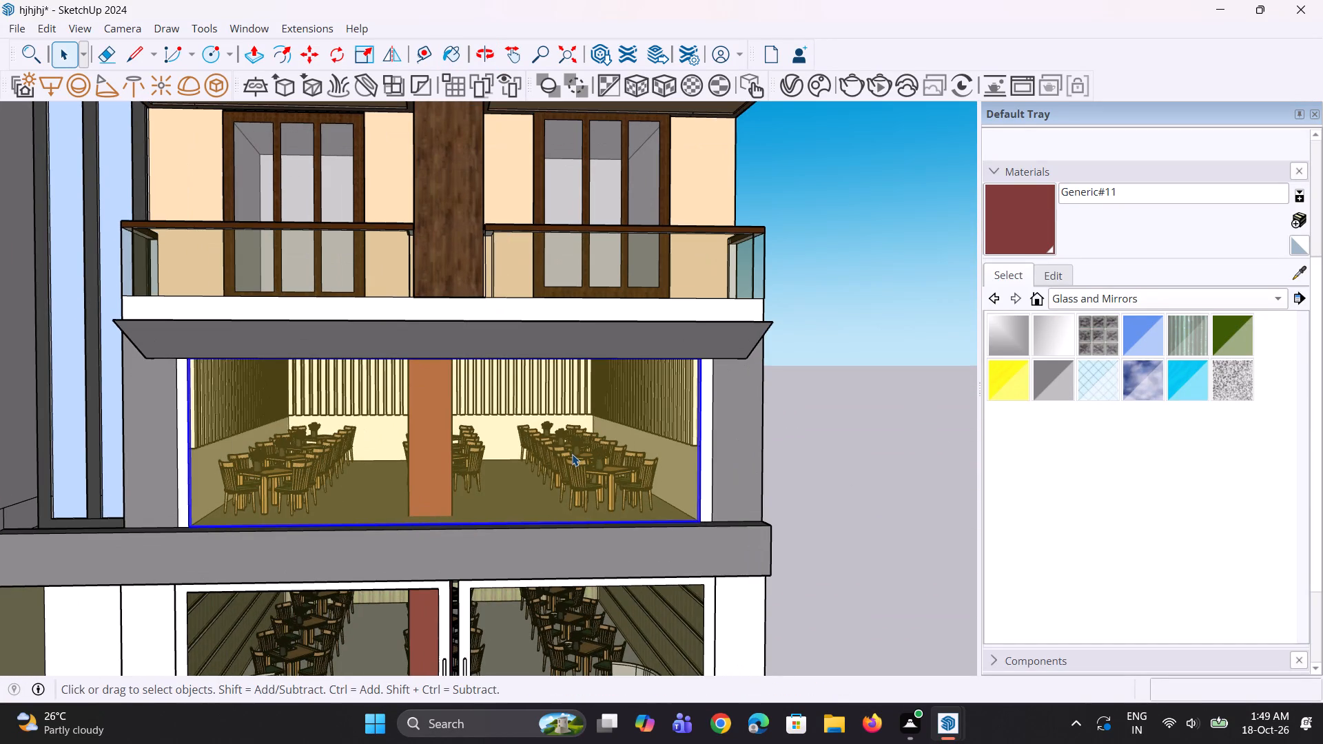
pyautogui.press('m')
pyautogui.click(555, 454)
pyautogui.scroll(-3, 653, 449)
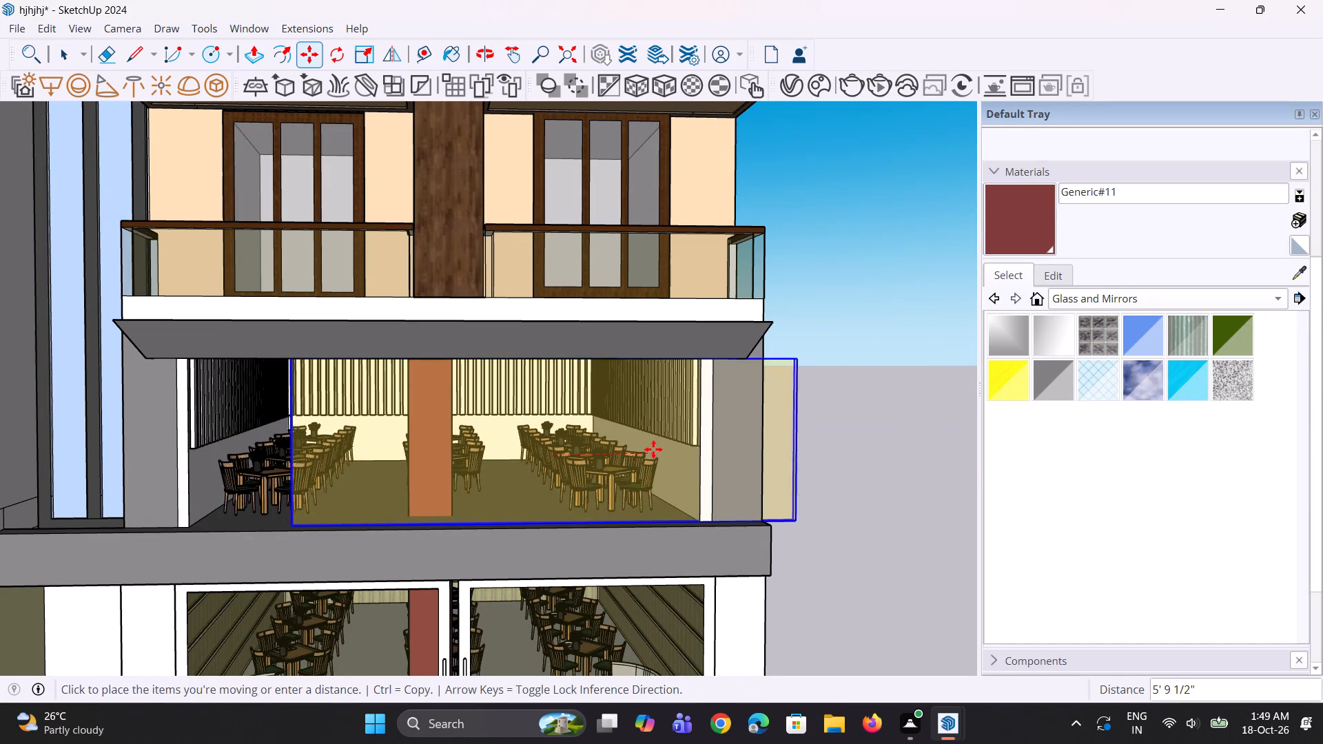
pyautogui.scroll(-5, 653, 449)
pyautogui.click(834, 440)
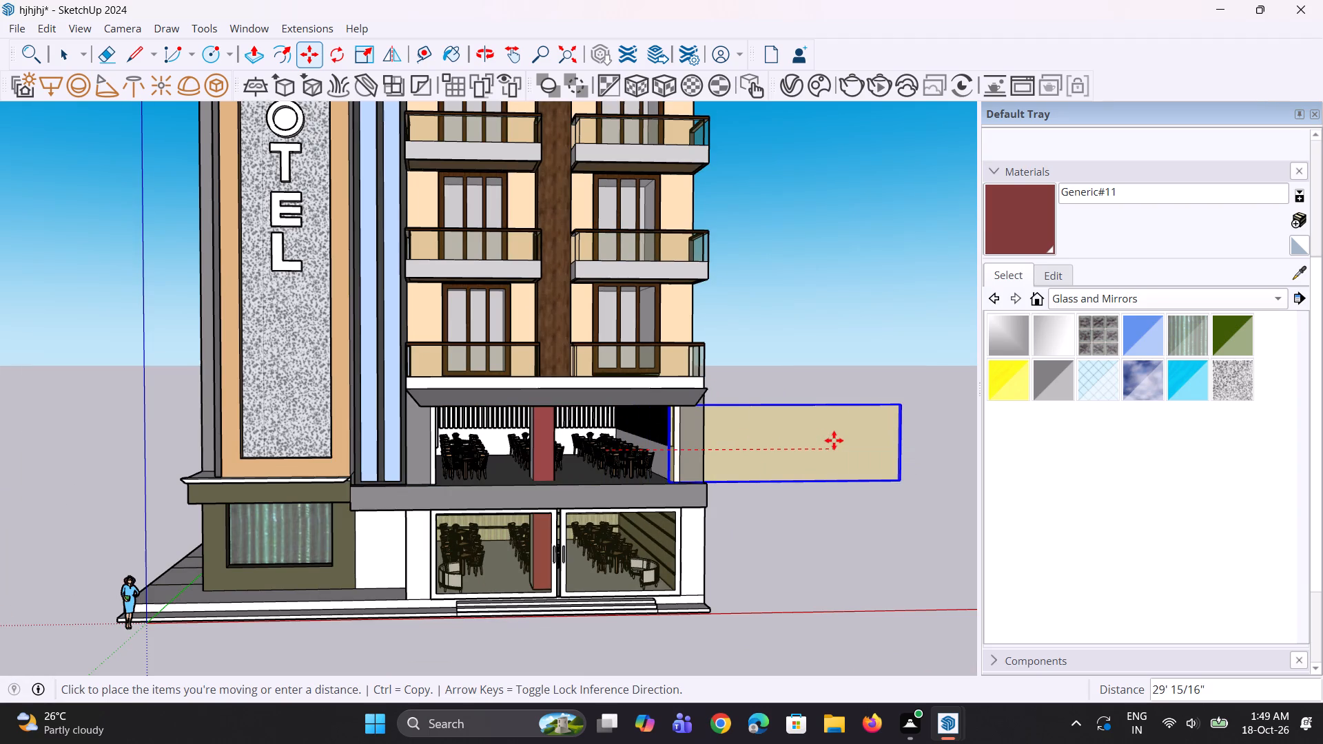
# Paint the two side faces of the upper dining-hall column with Generic#11.
pyautogui.scroll(13, 622, 456)
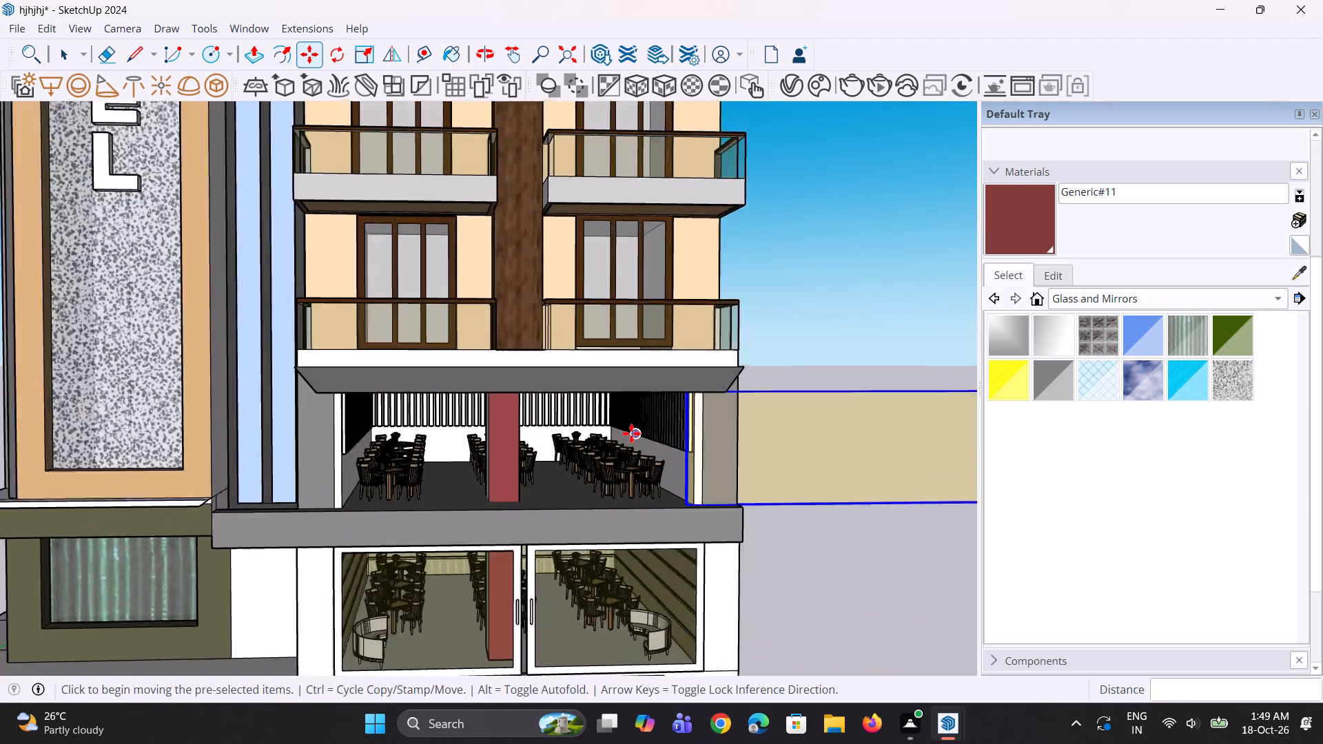
pyautogui.scroll(8, 631, 433)
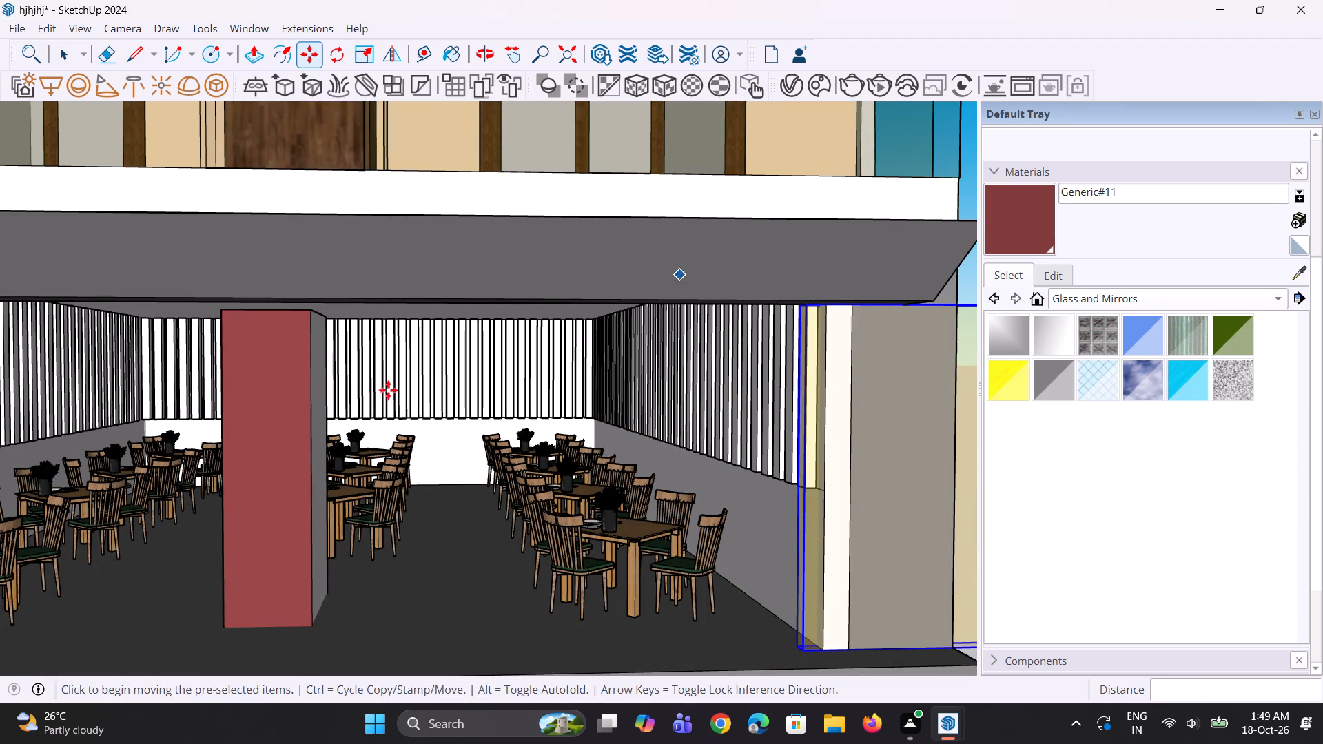
pyautogui.scroll(3, 380, 408)
pyautogui.click(1027, 236)
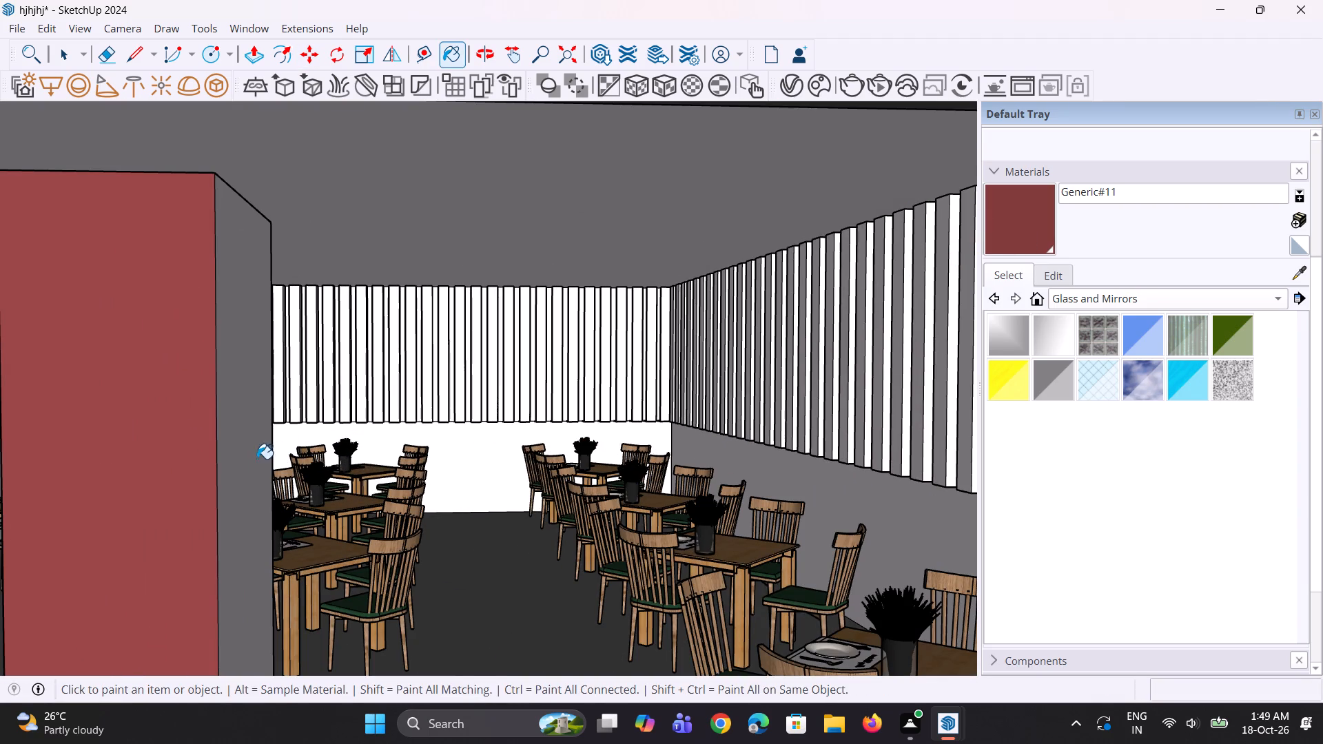
pyautogui.click(256, 459)
pyautogui.moveTo(235, 469); pyautogui.dragTo(452, 481, button='middle')
pyautogui.click(465, 473)
# Examine the column and the open upper dining hall from several angles outside the facade.
pyautogui.scroll(-3, 419, 449)
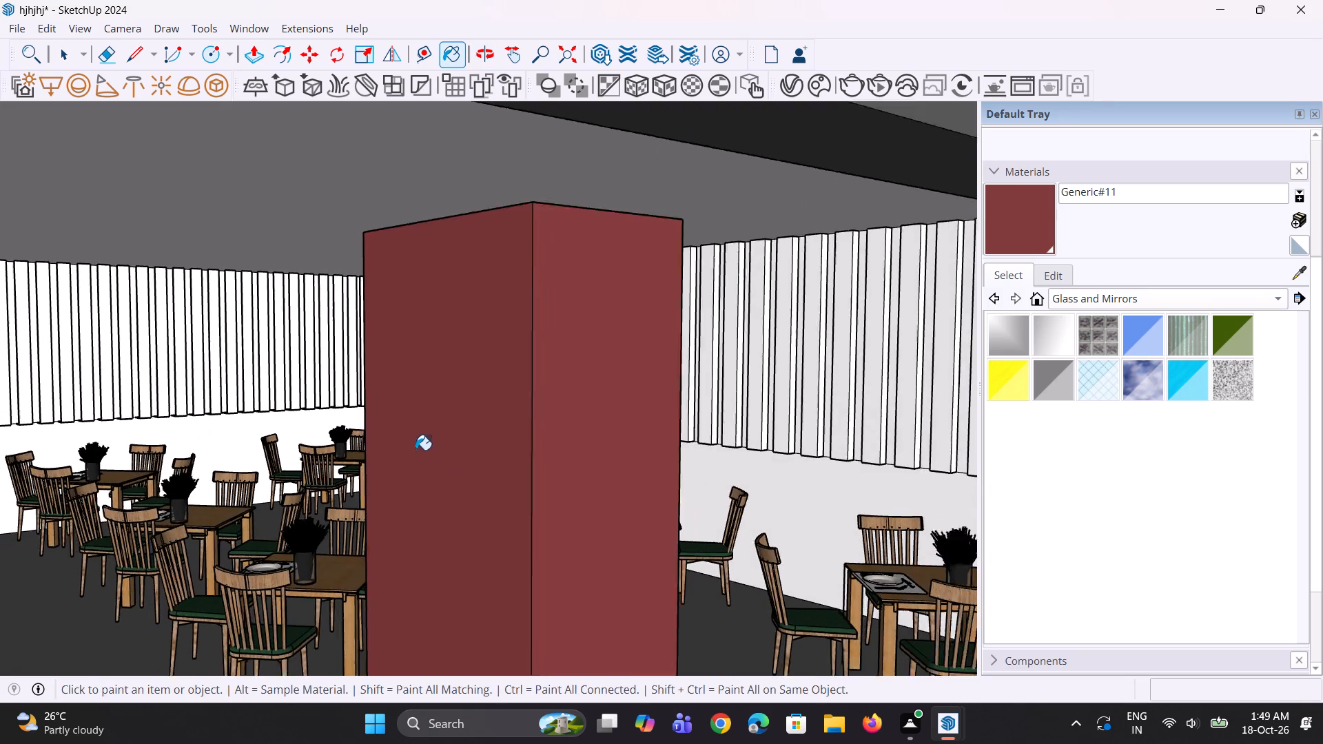
pyautogui.scroll(-1, 416, 450)
pyautogui.moveTo(498, 467); pyautogui.dragTo(439, 461, button='middle')
pyautogui.scroll(-10, 413, 406)
pyautogui.moveTo(418, 451); pyautogui.dragTo(408, 447, button='middle')
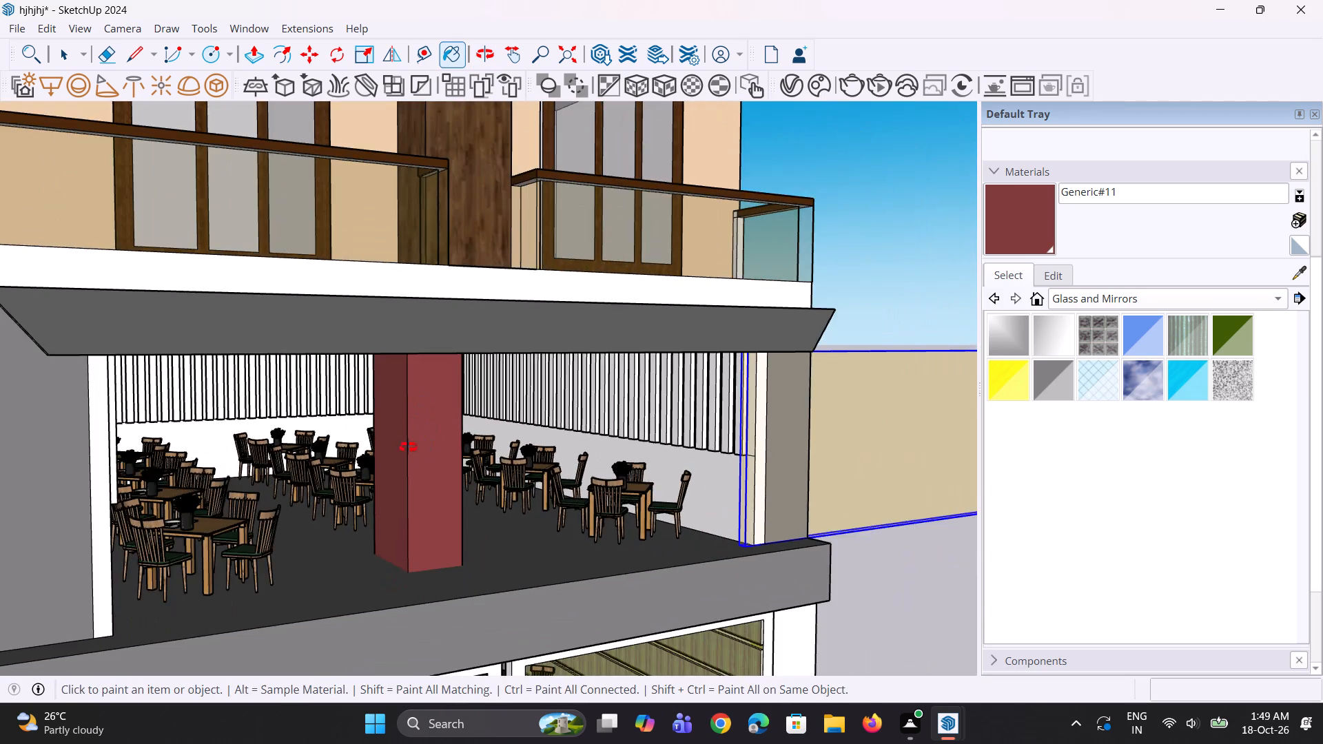
pyautogui.moveTo(408, 447); pyautogui.dragTo(393, 434, button='middle')
pyautogui.scroll(-10, 376, 378)
pyautogui.moveTo(408, 459); pyautogui.dragTo(316, 422, button='middle')
pyautogui.scroll(6, 346, 395)
pyautogui.press('space')
pyautogui.press('space')
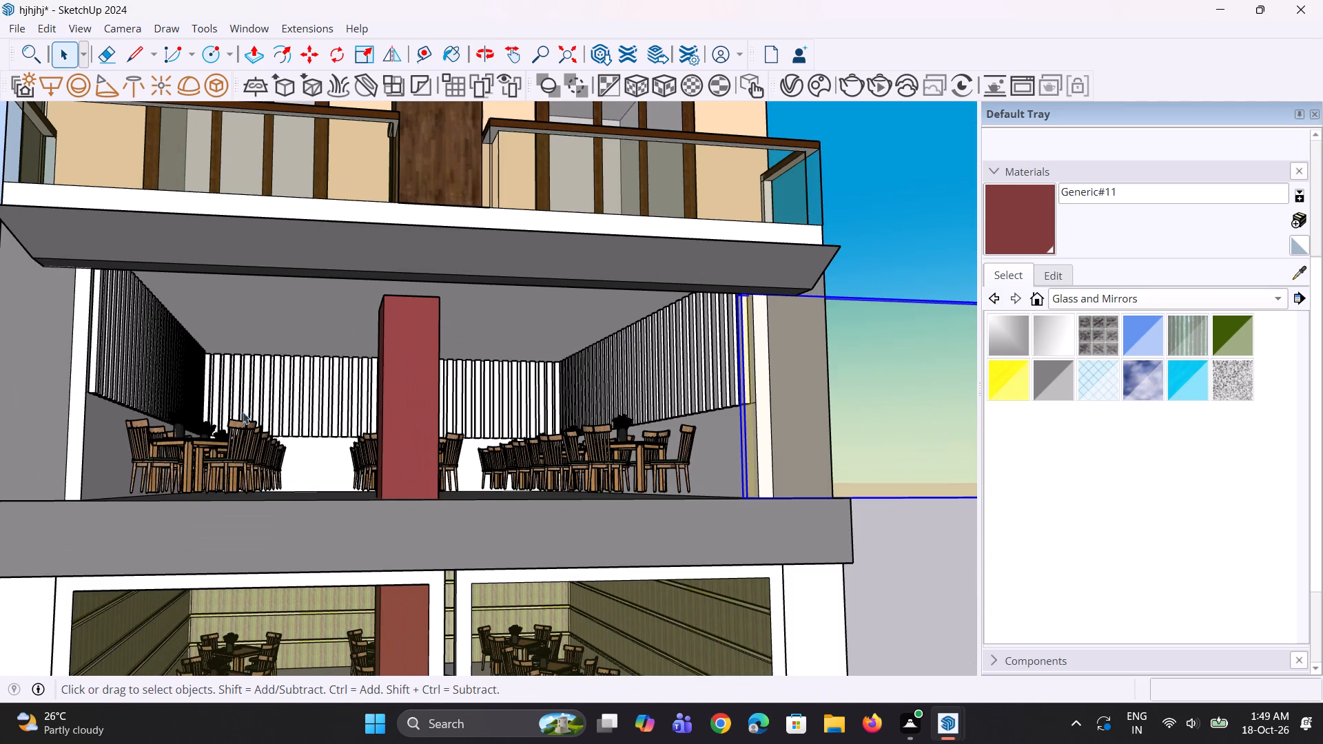
pyautogui.moveTo(229, 417); pyautogui.dragTo(209, 444, button='middle')
pyautogui.scroll(-5, 218, 422)
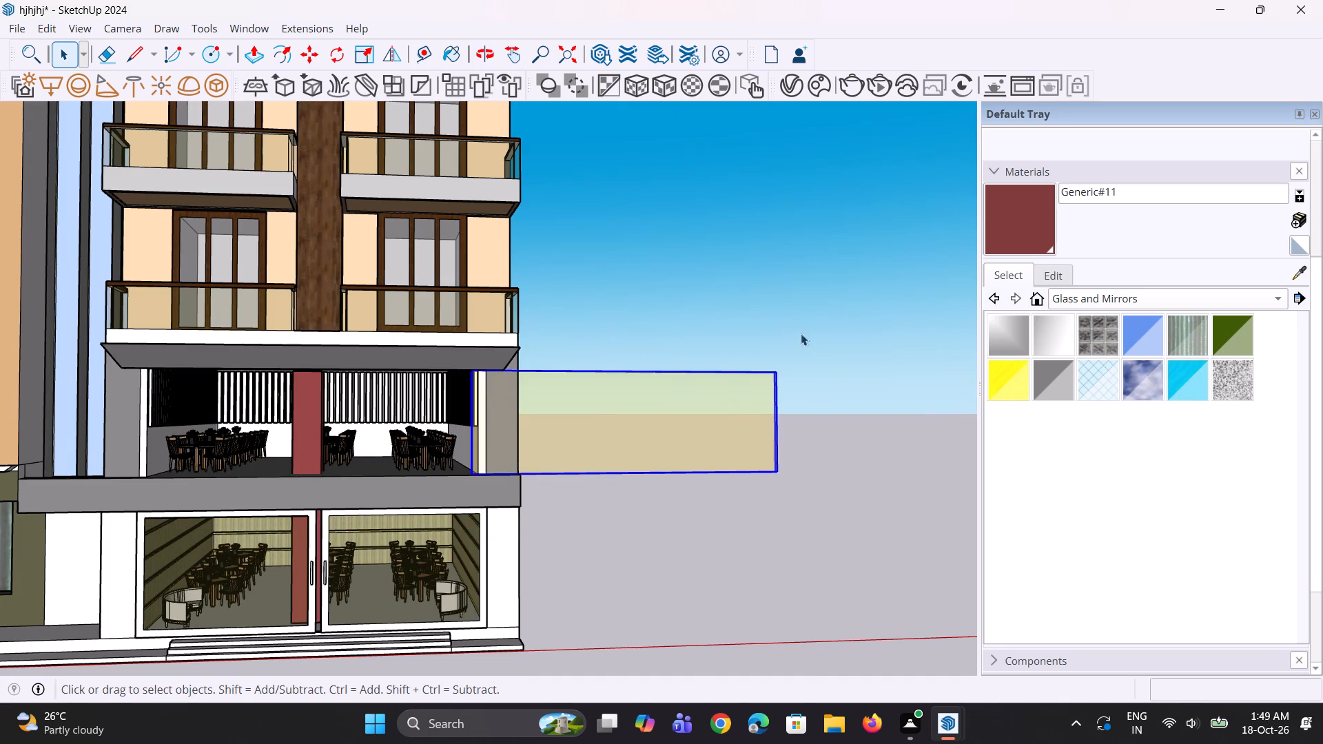
# Create a generic V-Ray material with a pale yellow diffuse colour of about R 0.956, G 0.952, B 0.56.
pyautogui.click(799, 93)
pyautogui.rightClick(540, 103)
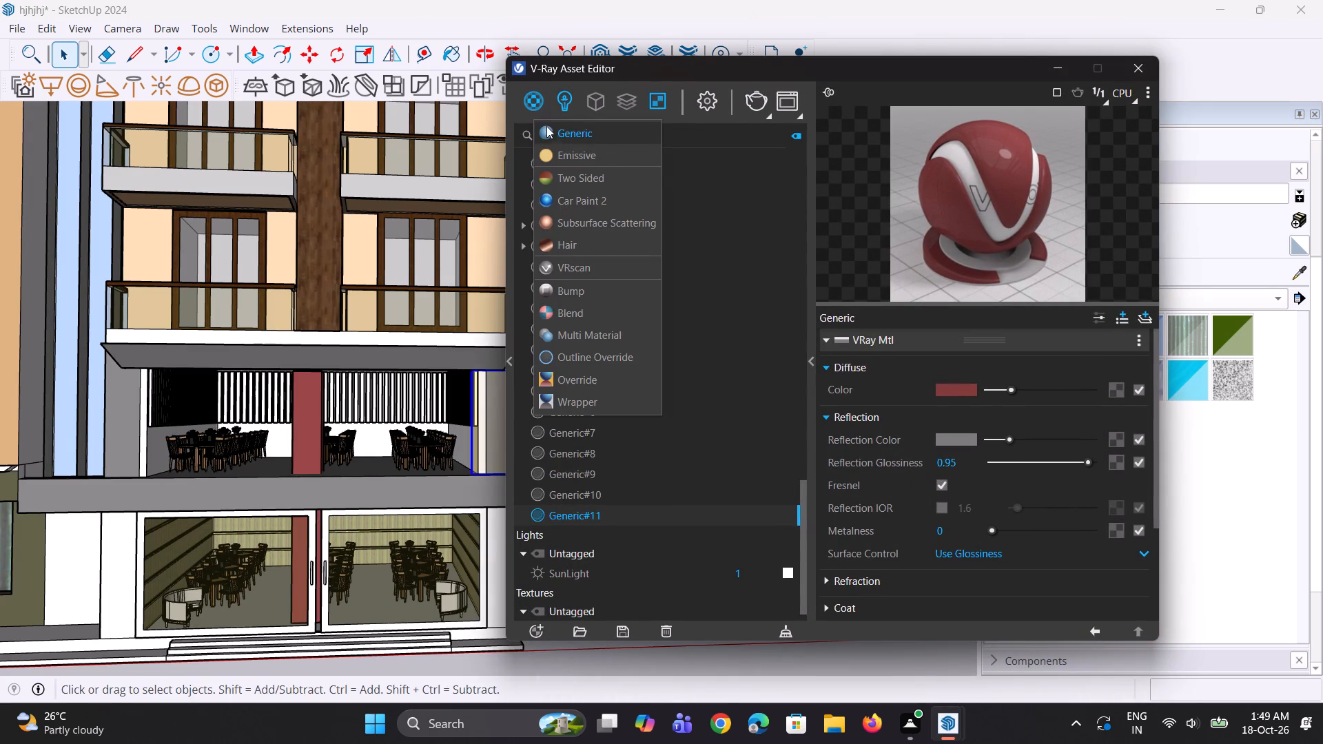
pyautogui.click(551, 141)
pyautogui.click(952, 386)
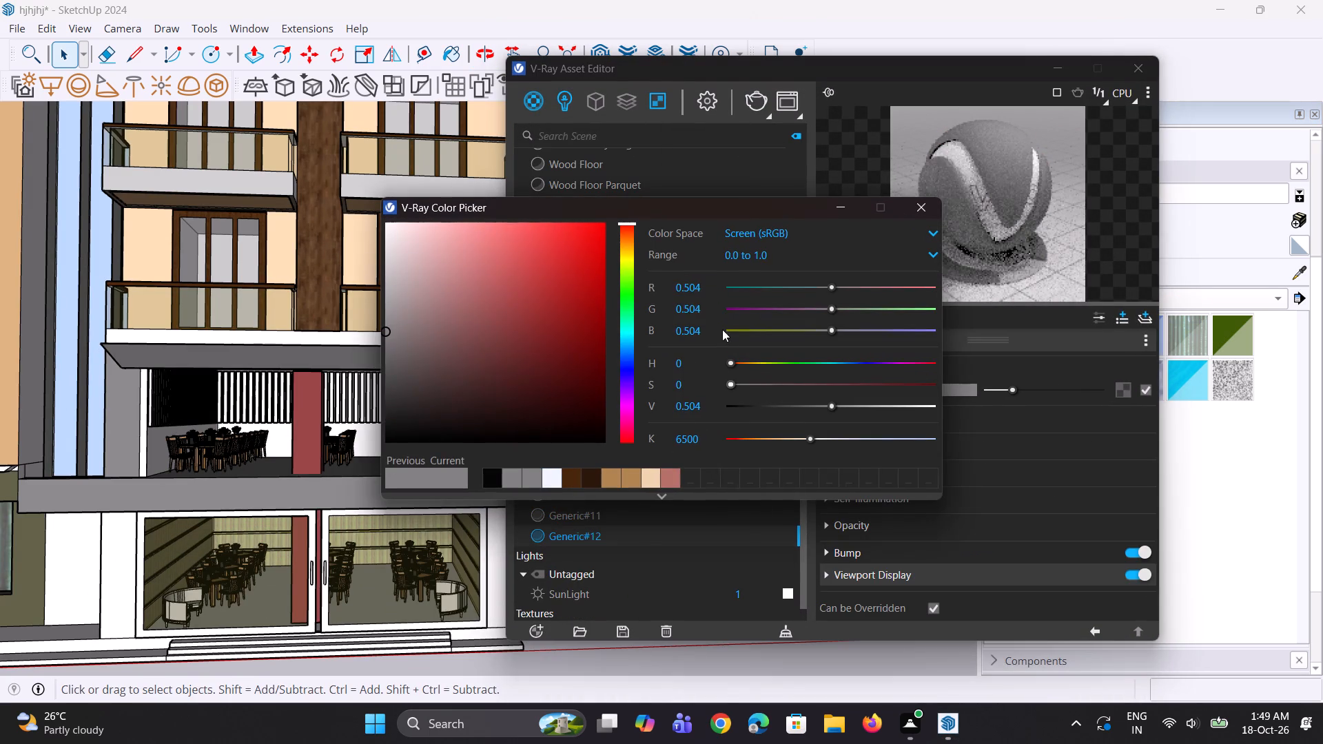
pyautogui.click(632, 261)
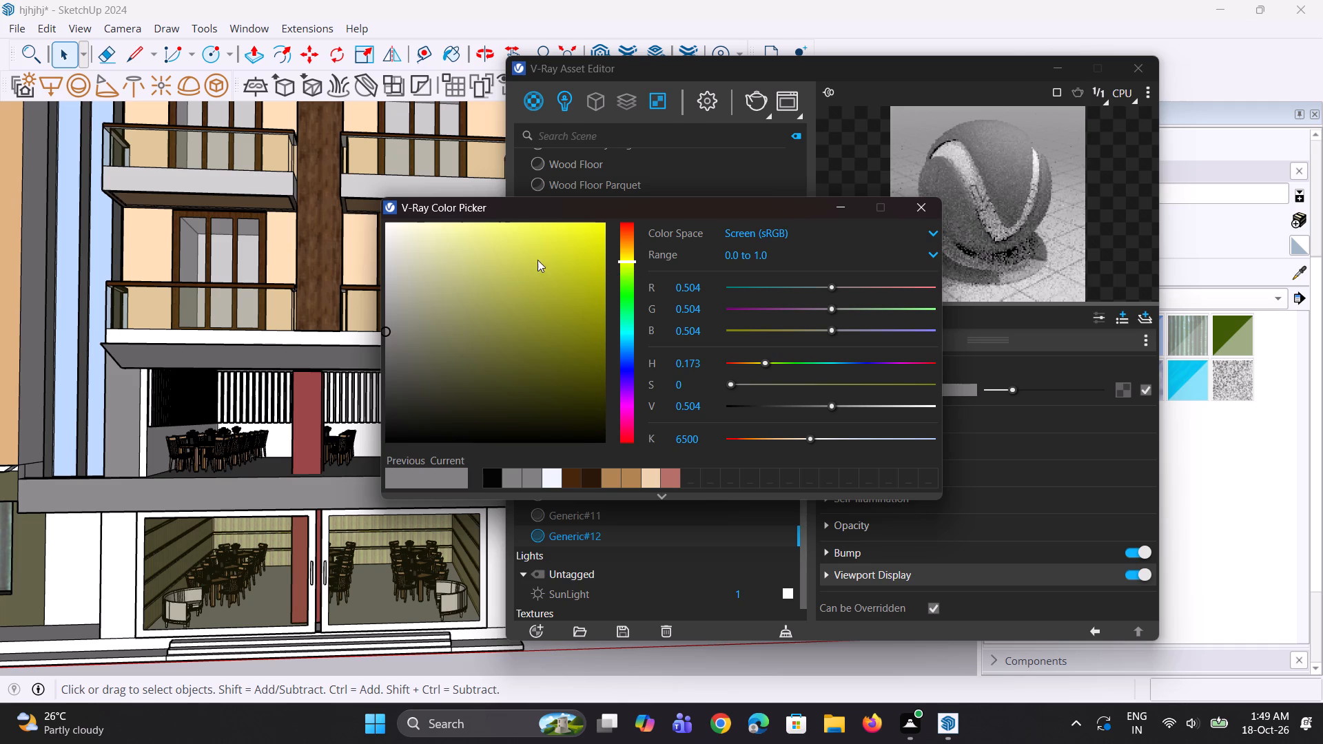
pyautogui.click(627, 264)
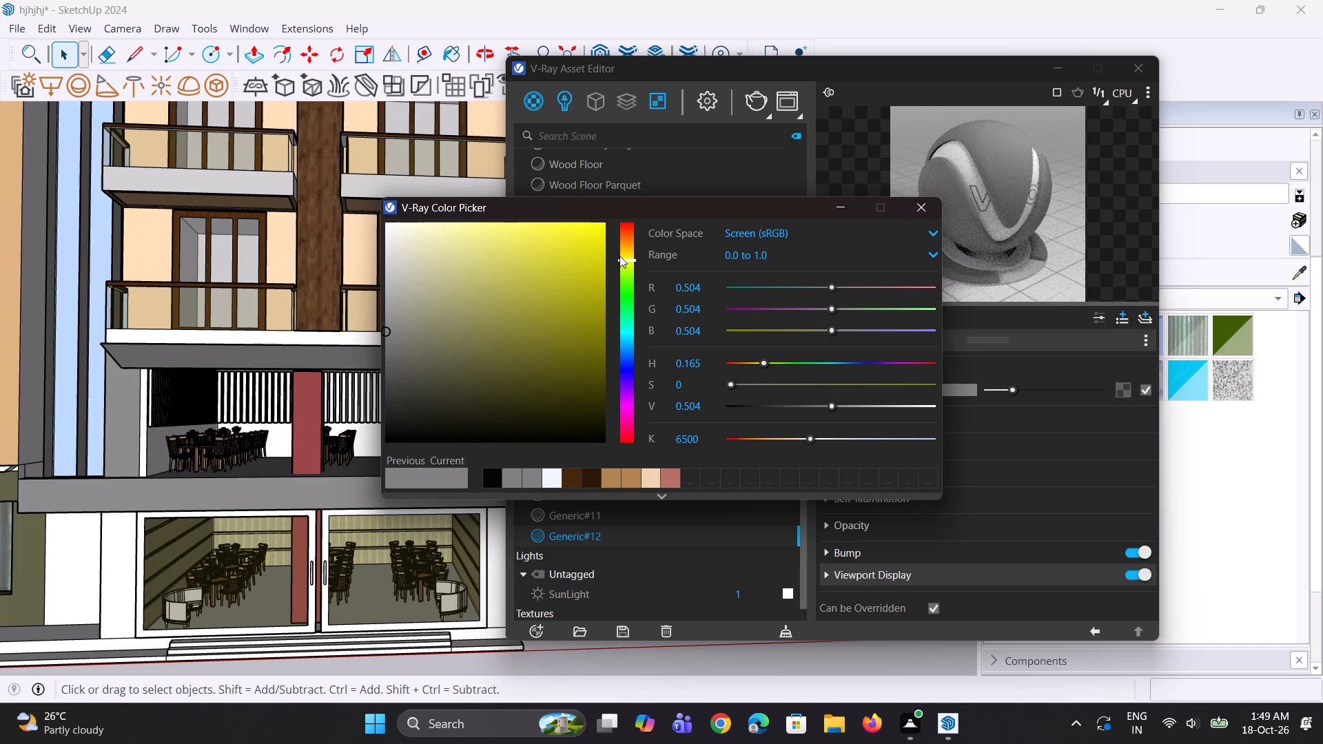
pyautogui.click(540, 246)
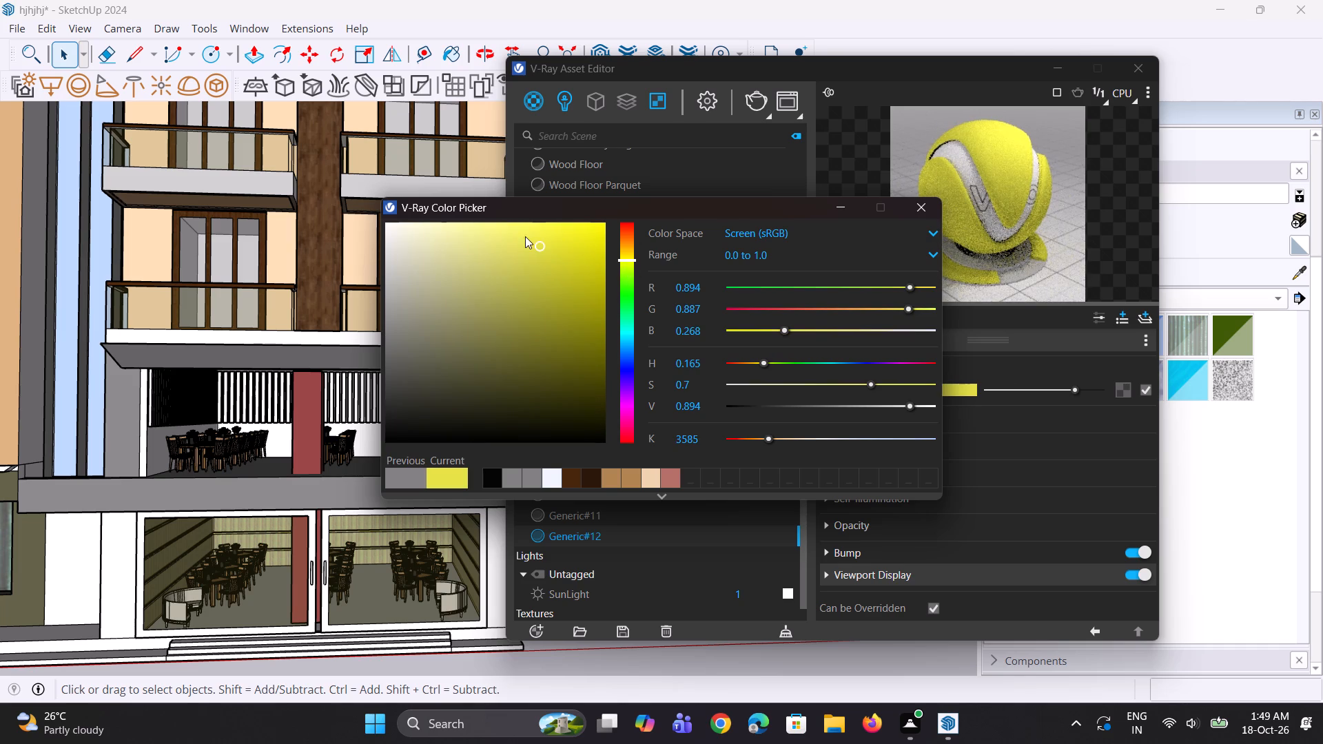
pyautogui.click(506, 238)
pyautogui.click(476, 231)
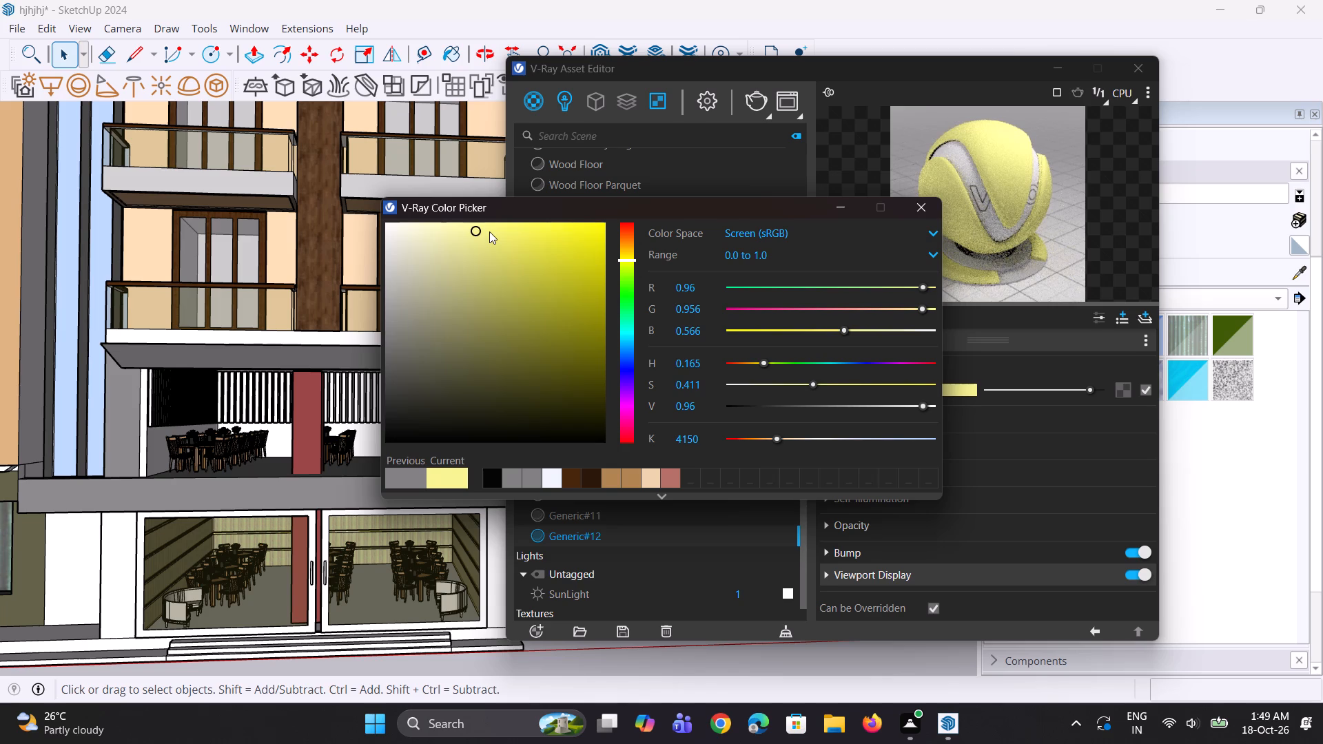
pyautogui.click(489, 231)
pyautogui.click(477, 232)
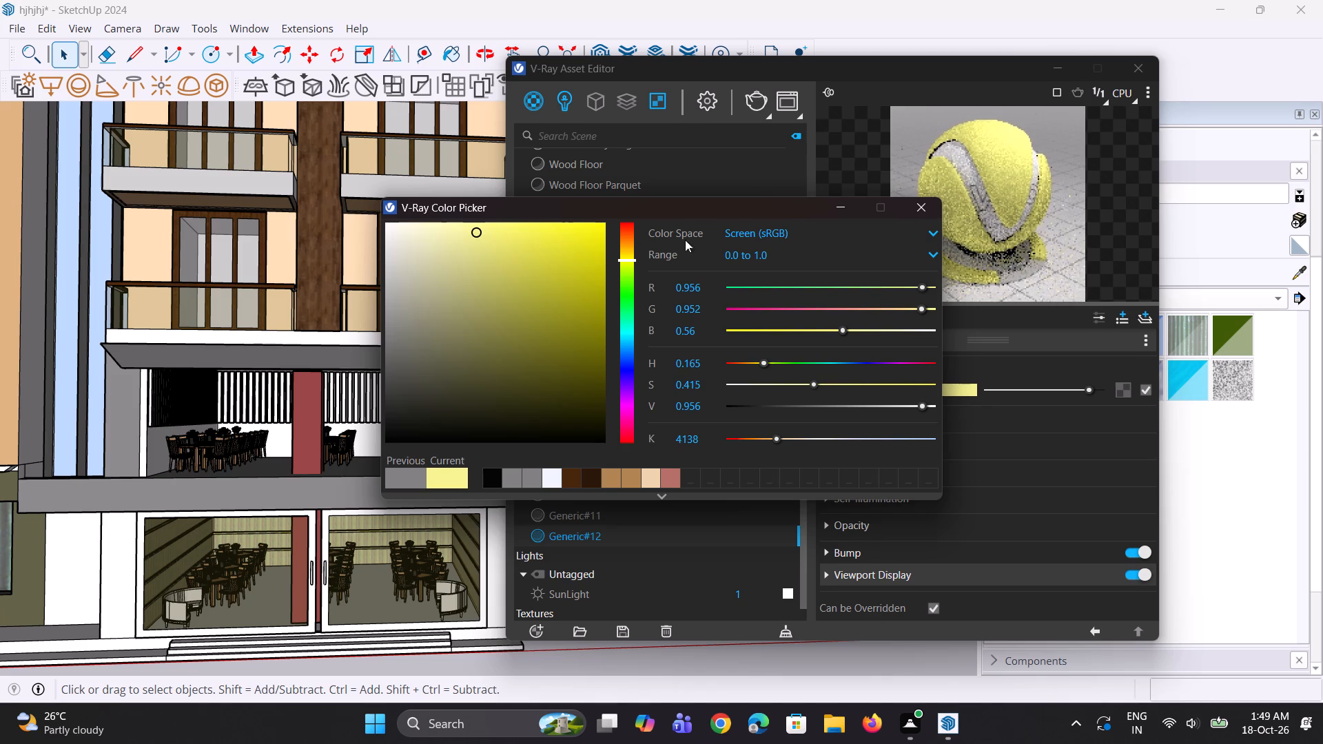
pyautogui.click(830, 216)
# Give the pale yellow material a dark grey reflection colour and a reflection glossiness of 0.95.
pyautogui.click(912, 411)
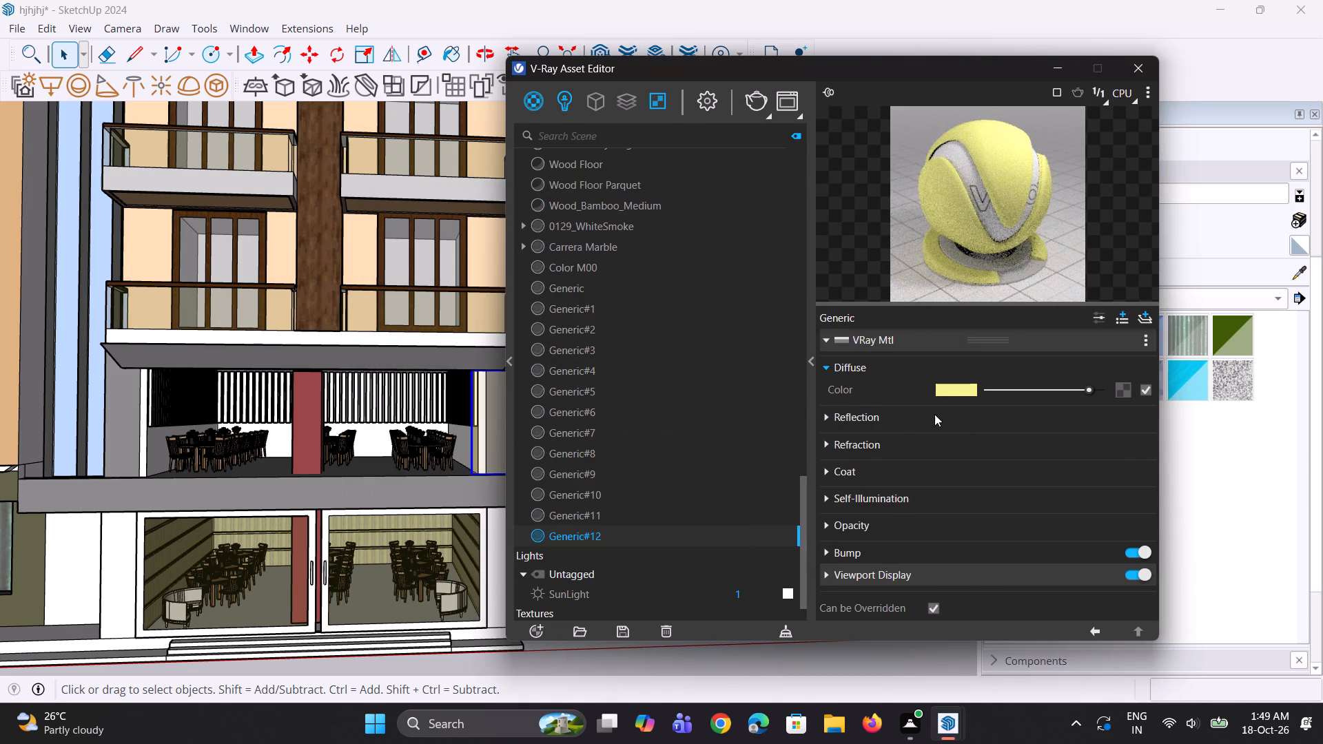
pyautogui.moveTo(988, 437); pyautogui.dragTo(1005, 444)
pyautogui.moveTo(944, 452); pyautogui.dragTo(923, 458)
pyautogui.moveTo(951, 461); pyautogui.dragTo(874, 464)
pyautogui.write('0.95')
pyautogui.press('Return')
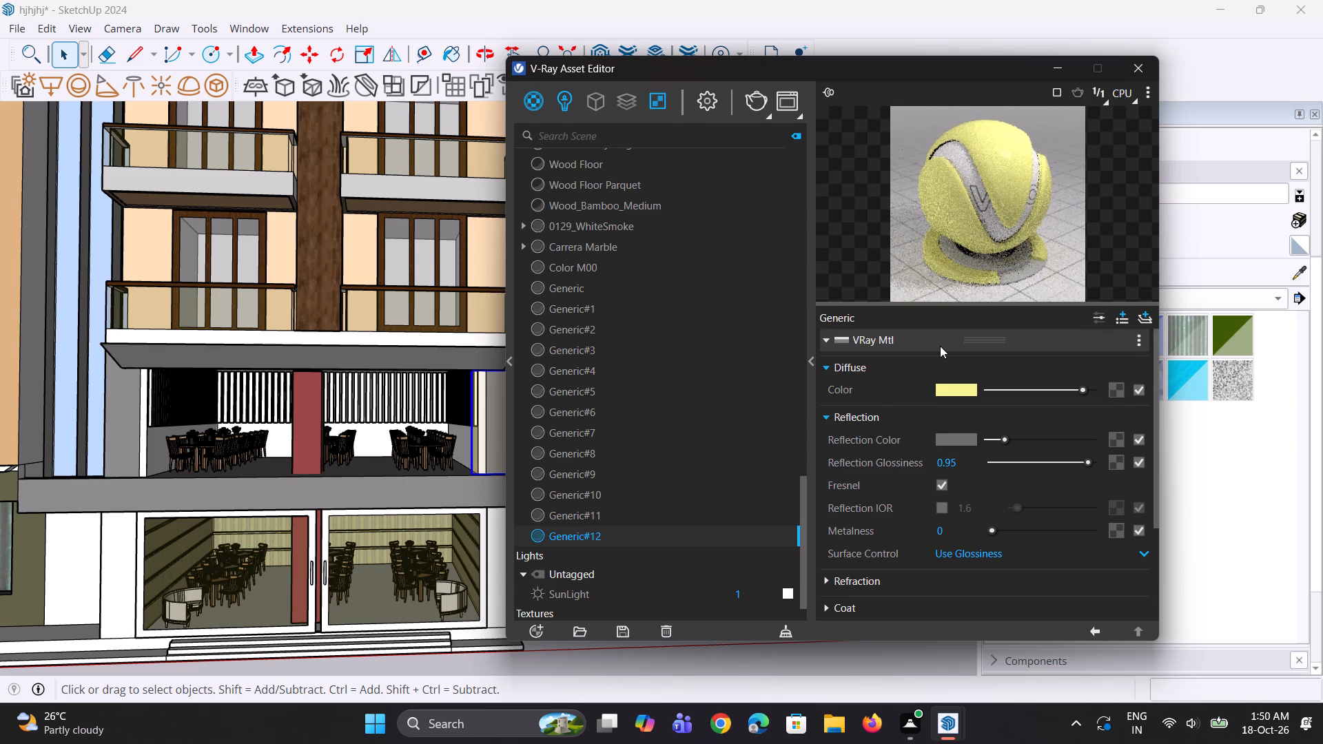
pyautogui.click(919, 205)
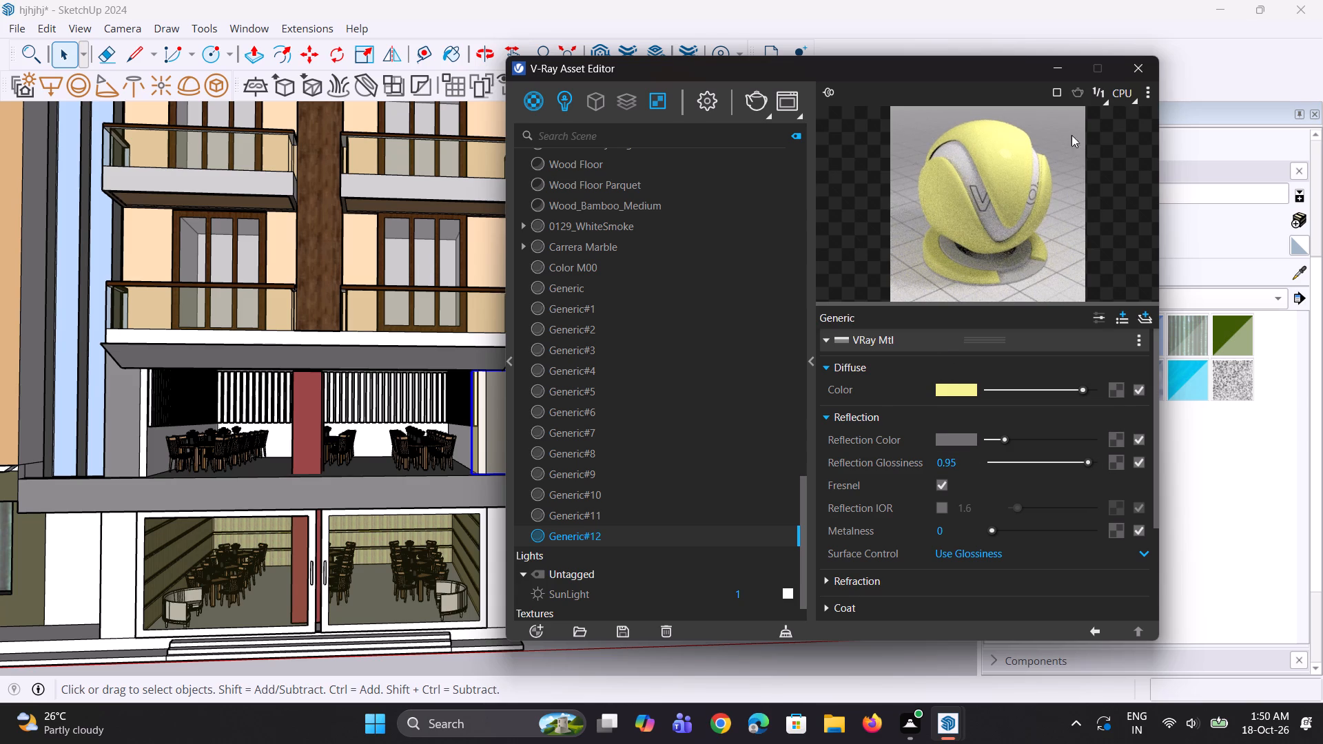
pyautogui.click(1064, 72)
# Paint the front faces of the ten back-wall slats nearest the right-hand corner of the upper dining hall with pale yellow Generic#12.
pyautogui.scroll(3, 514, 402)
pyautogui.click(1014, 227)
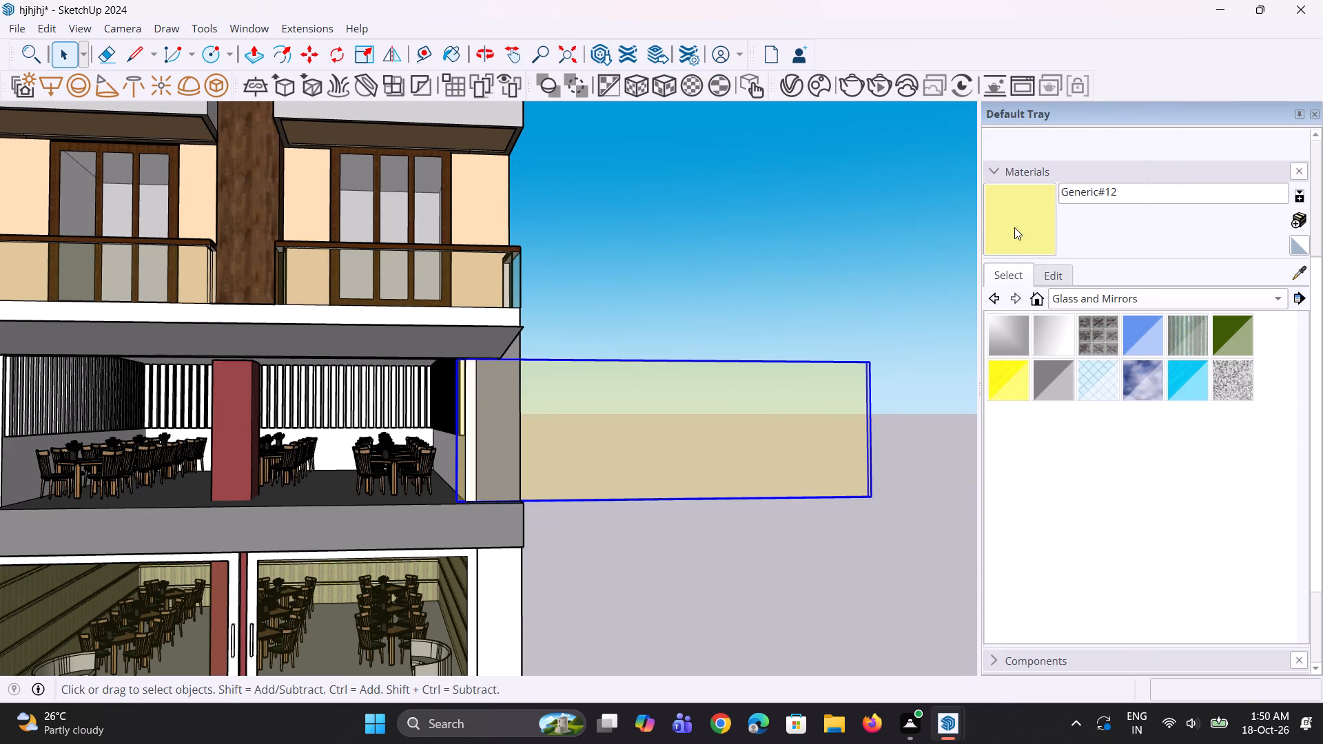
pyautogui.scroll(16, 351, 457)
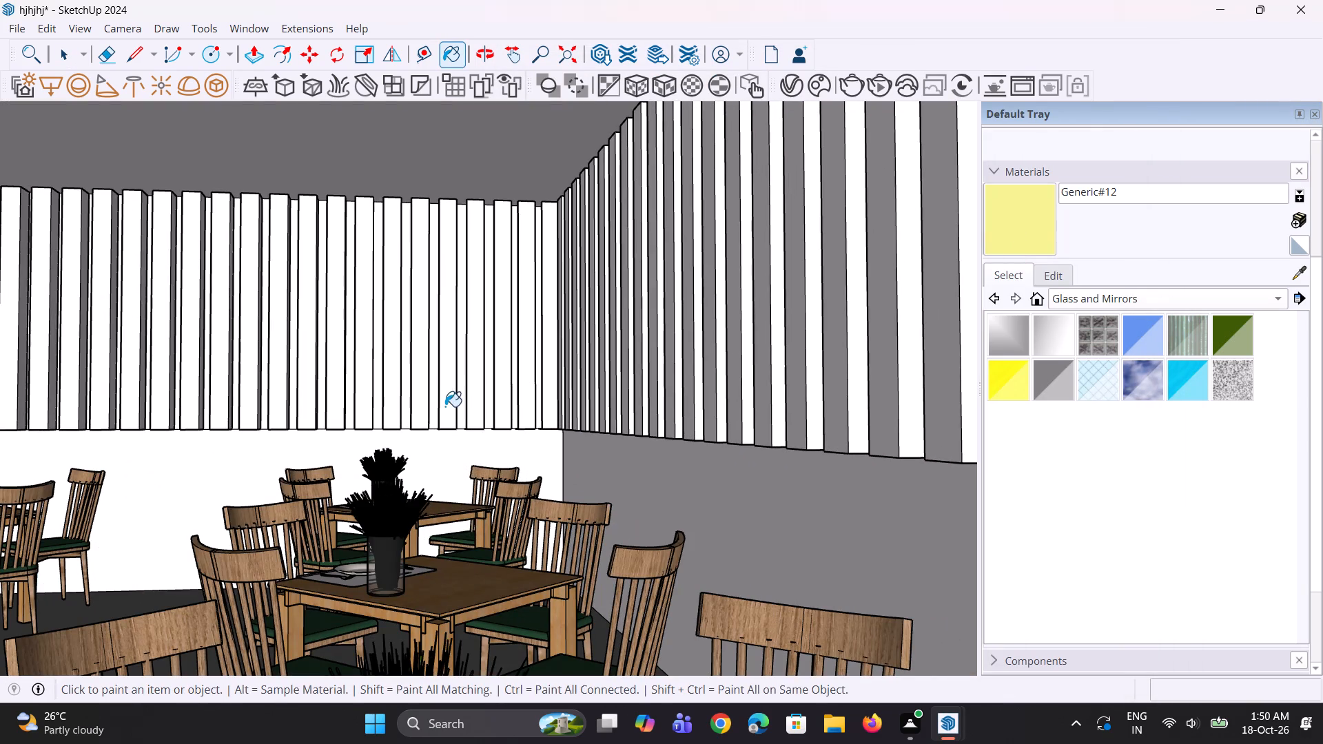
pyautogui.click(449, 409)
pyautogui.click(475, 400)
pyautogui.click(497, 402)
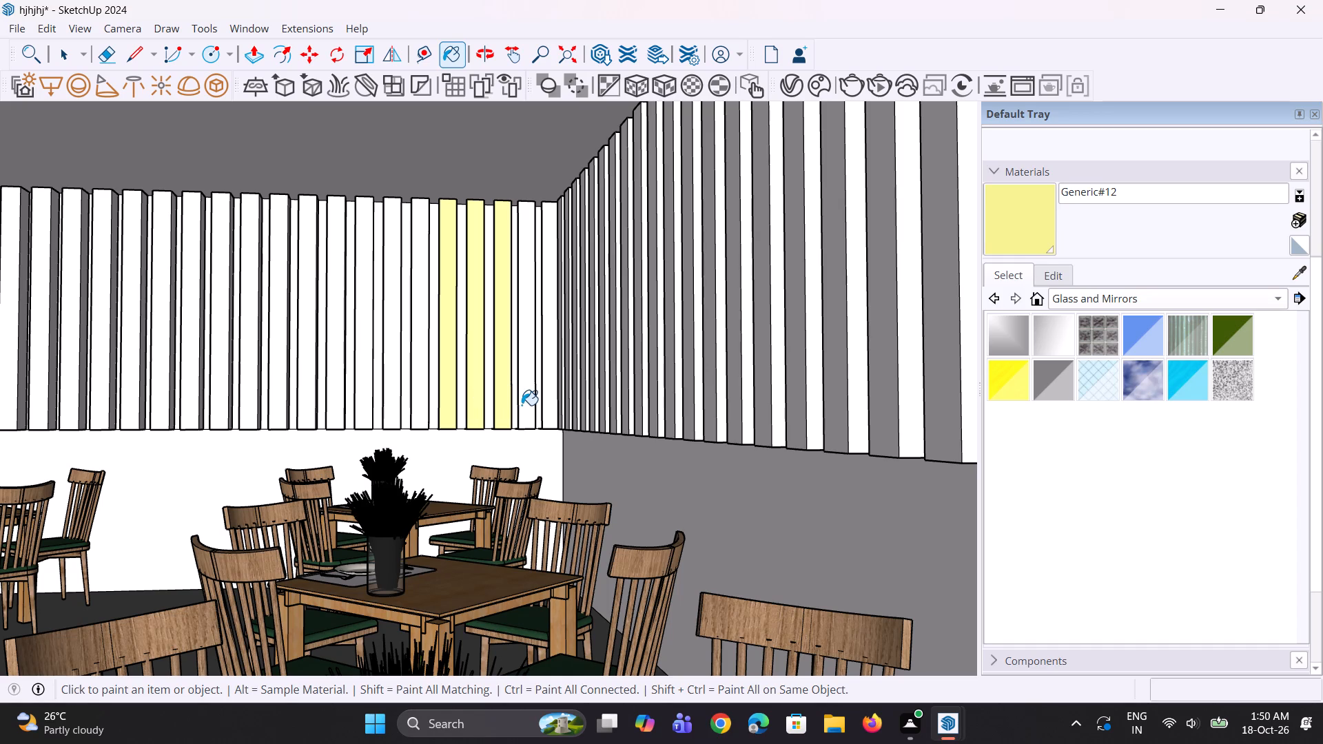
pyautogui.click(522, 405)
pyautogui.click(544, 404)
pyautogui.scroll(1, 449, 404)
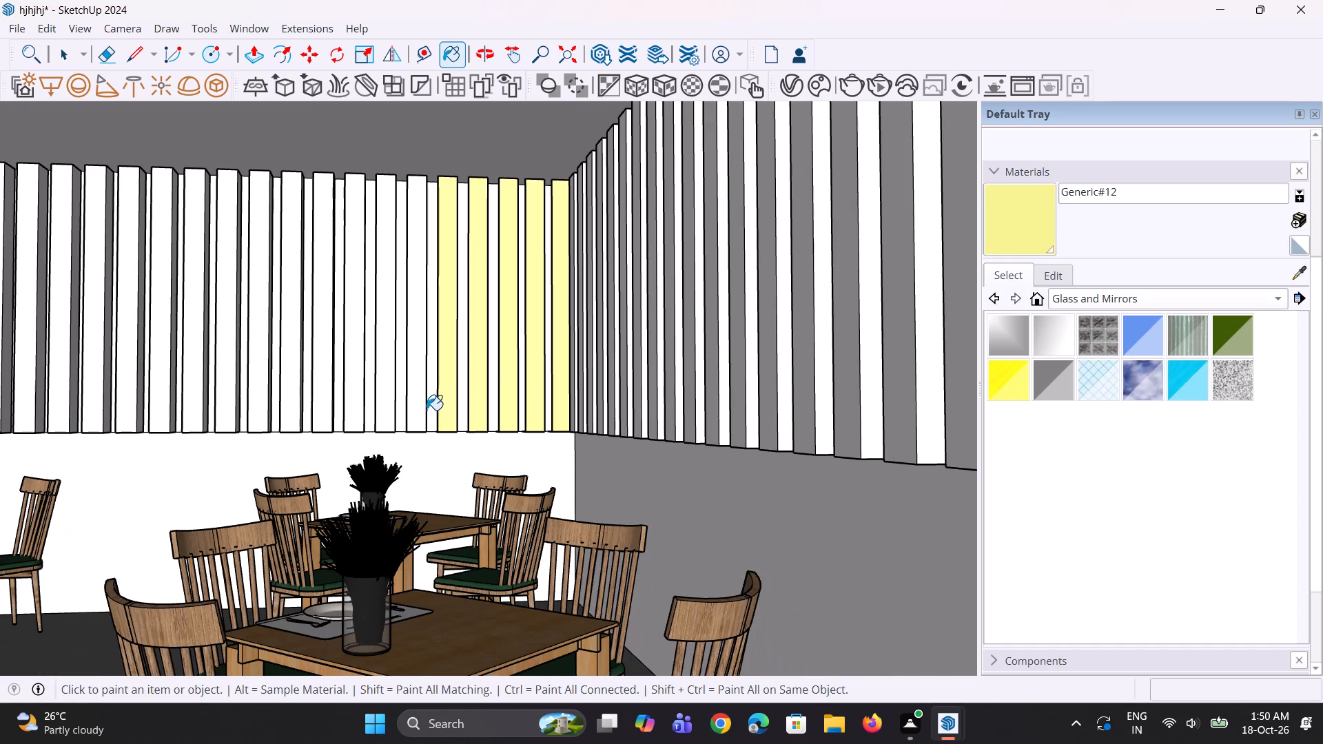
pyautogui.click(427, 411)
pyautogui.click(384, 415)
pyautogui.click(362, 409)
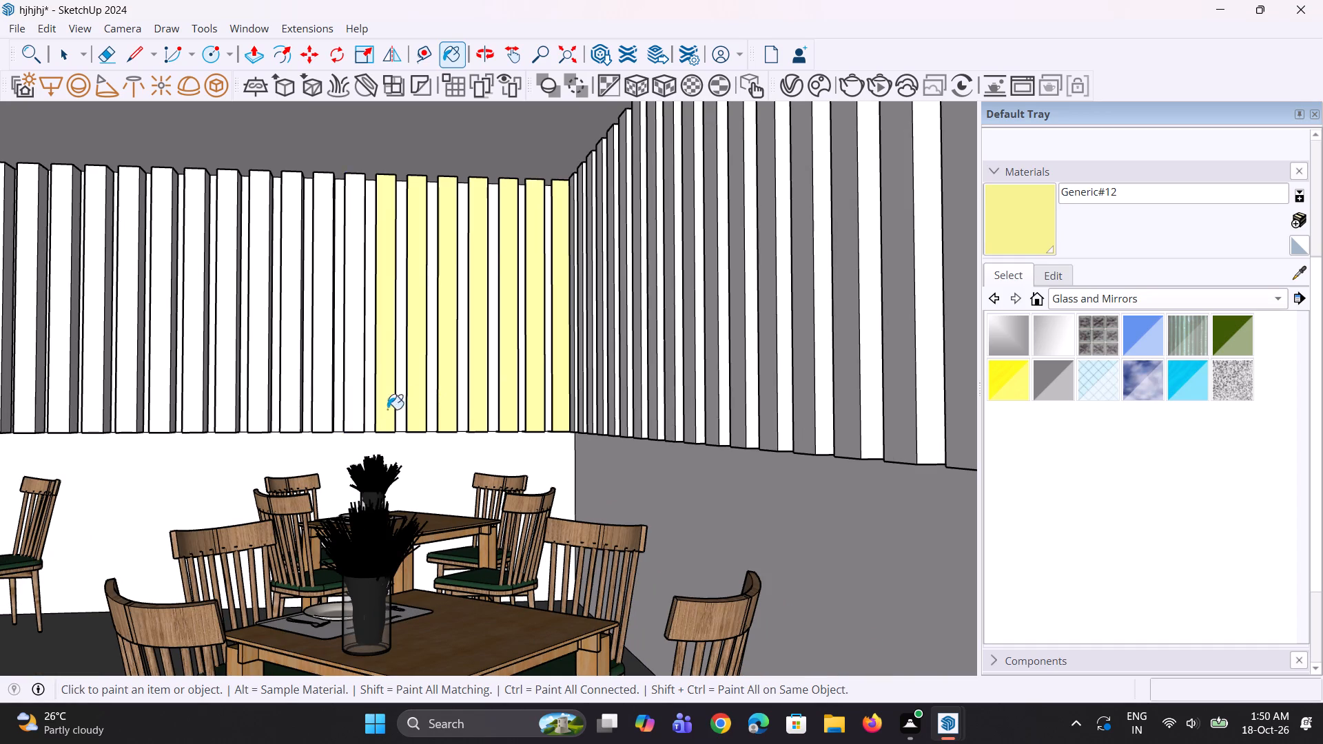
pyautogui.scroll(-4, 478, 415)
pyautogui.scroll(6, 362, 407)
pyautogui.click(380, 414)
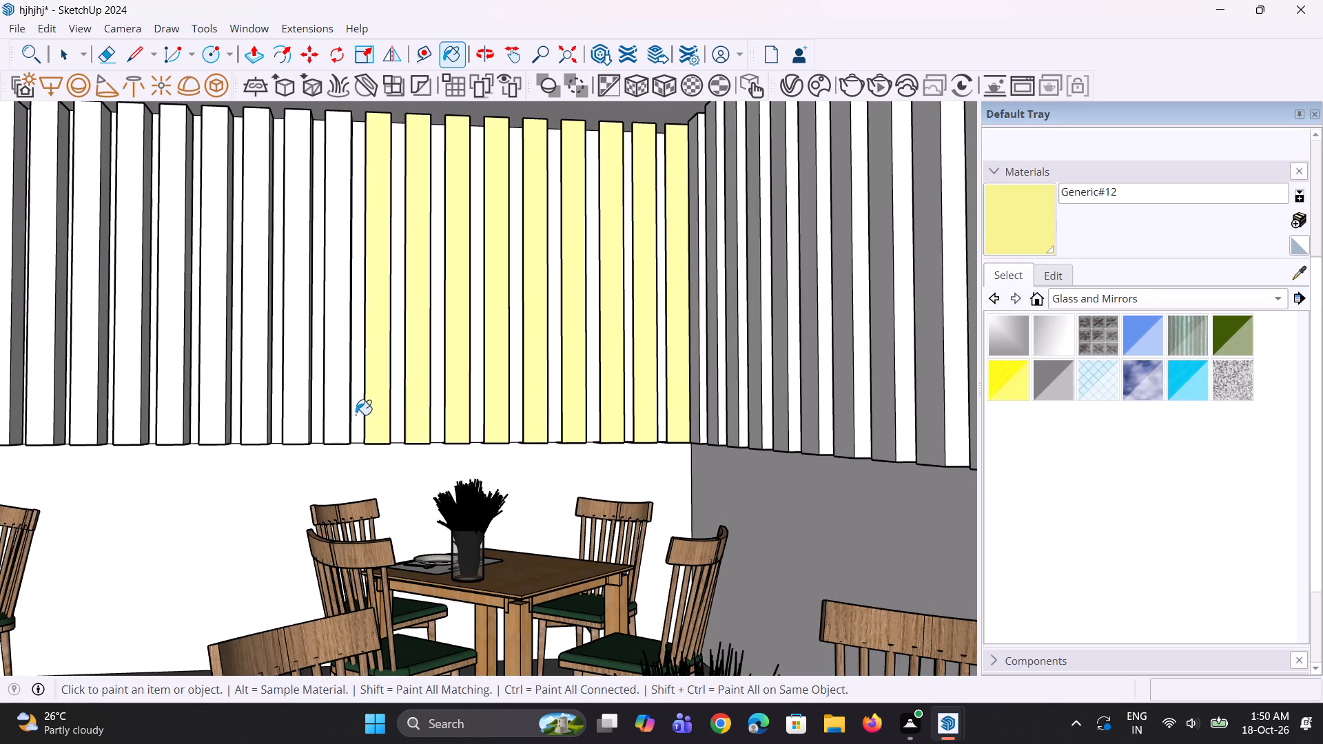
pyautogui.click(347, 417)
# Create another generic V-Ray material with a peach diffuse colour of about R 0.945, G 0.76, B 0.623.
pyautogui.click(796, 88)
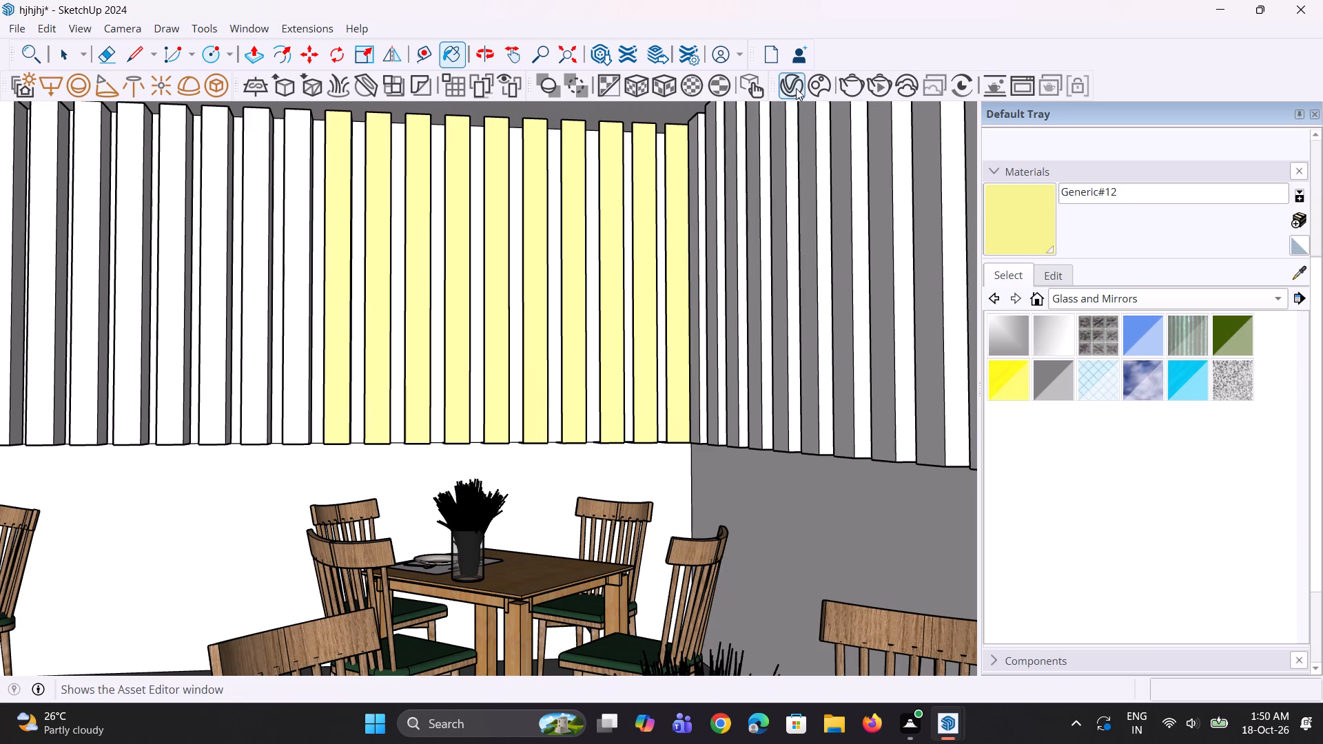
pyautogui.rightClick(535, 96)
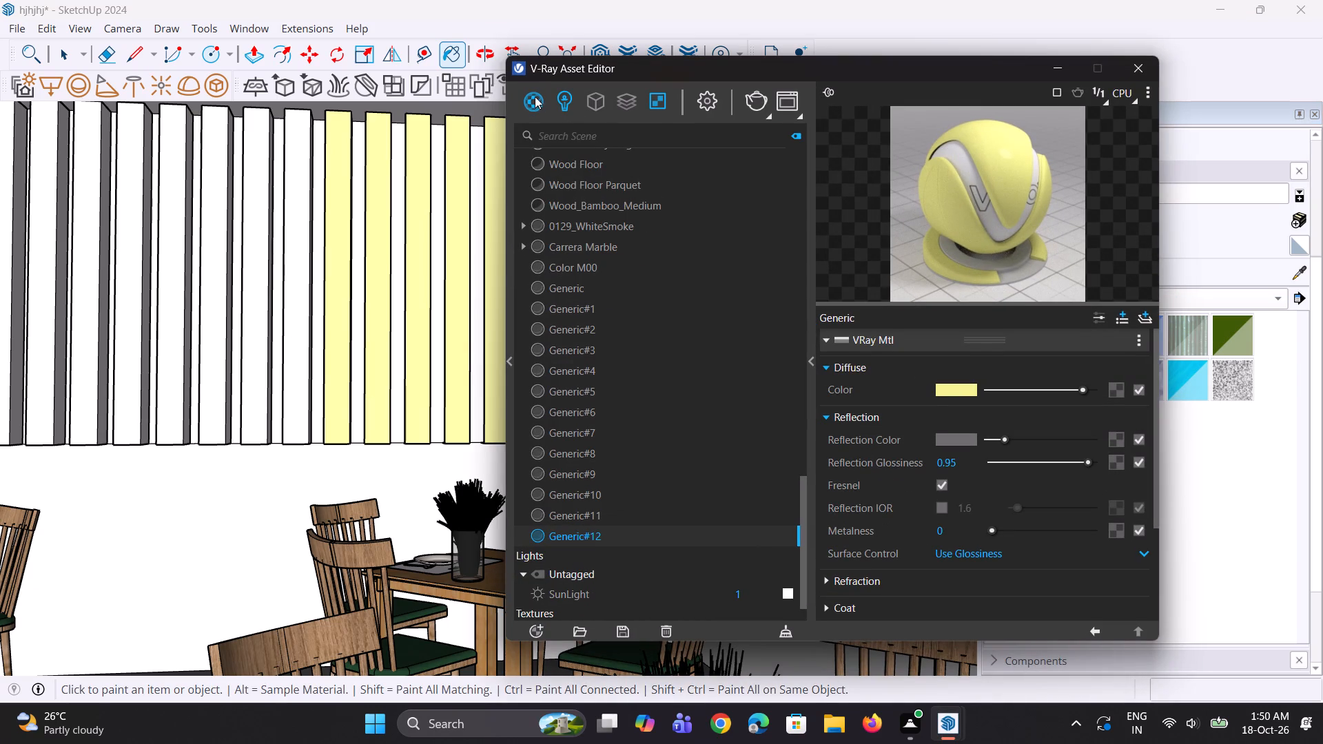
pyautogui.click(566, 137)
pyautogui.click(956, 389)
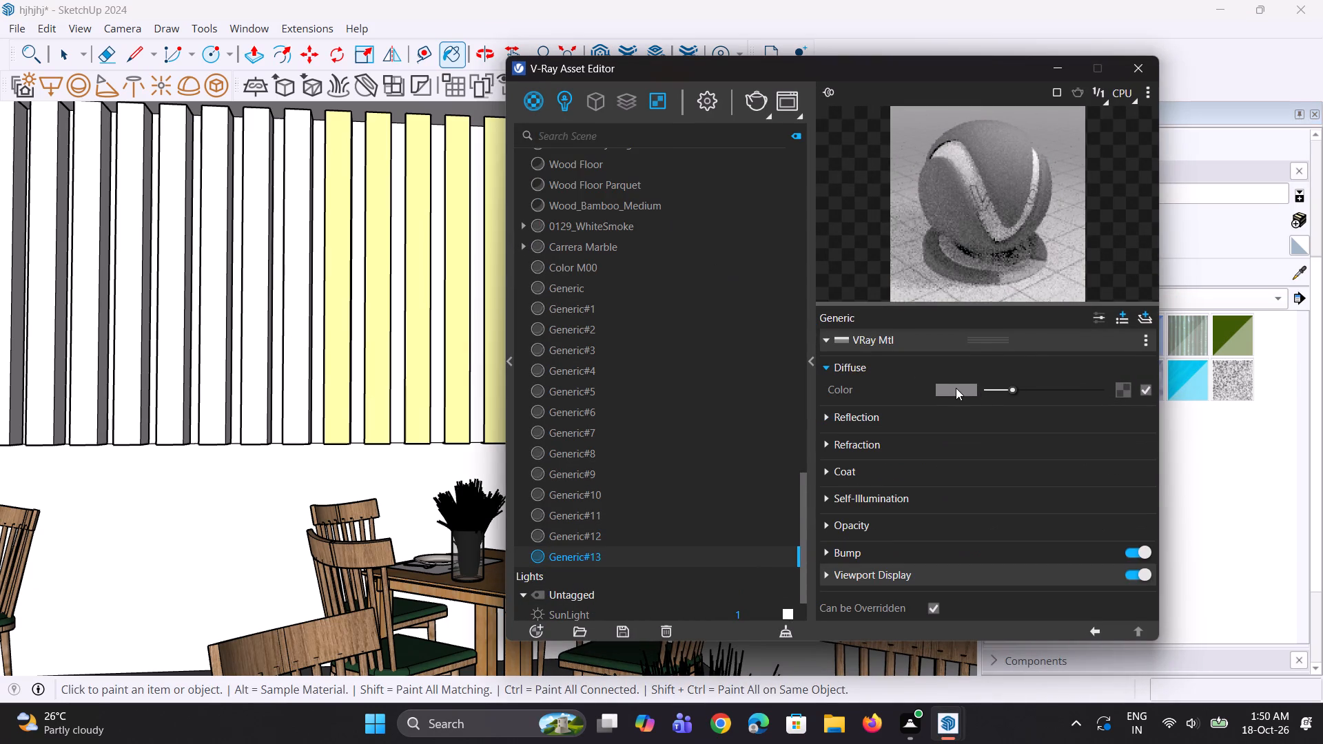
pyautogui.click(628, 238)
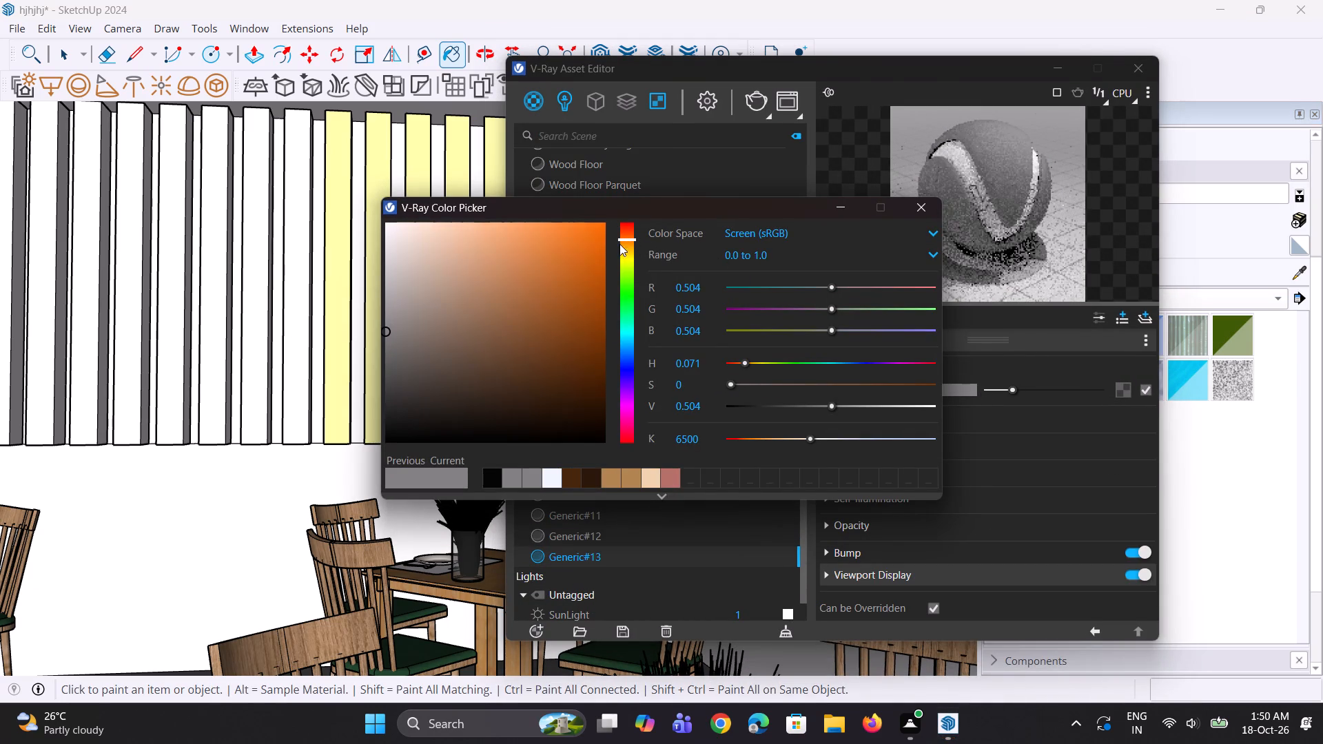
pyautogui.click(490, 236)
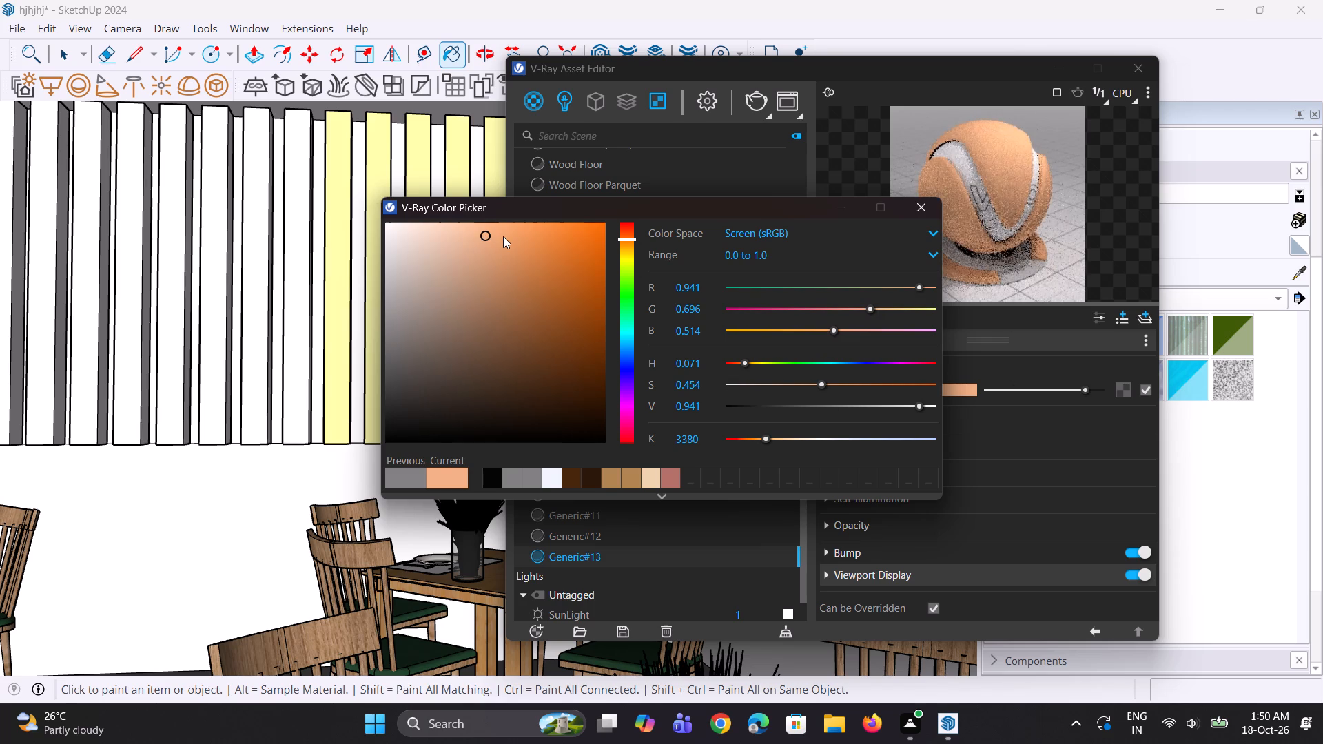
pyautogui.moveTo(488, 231); pyautogui.dragTo(471, 240)
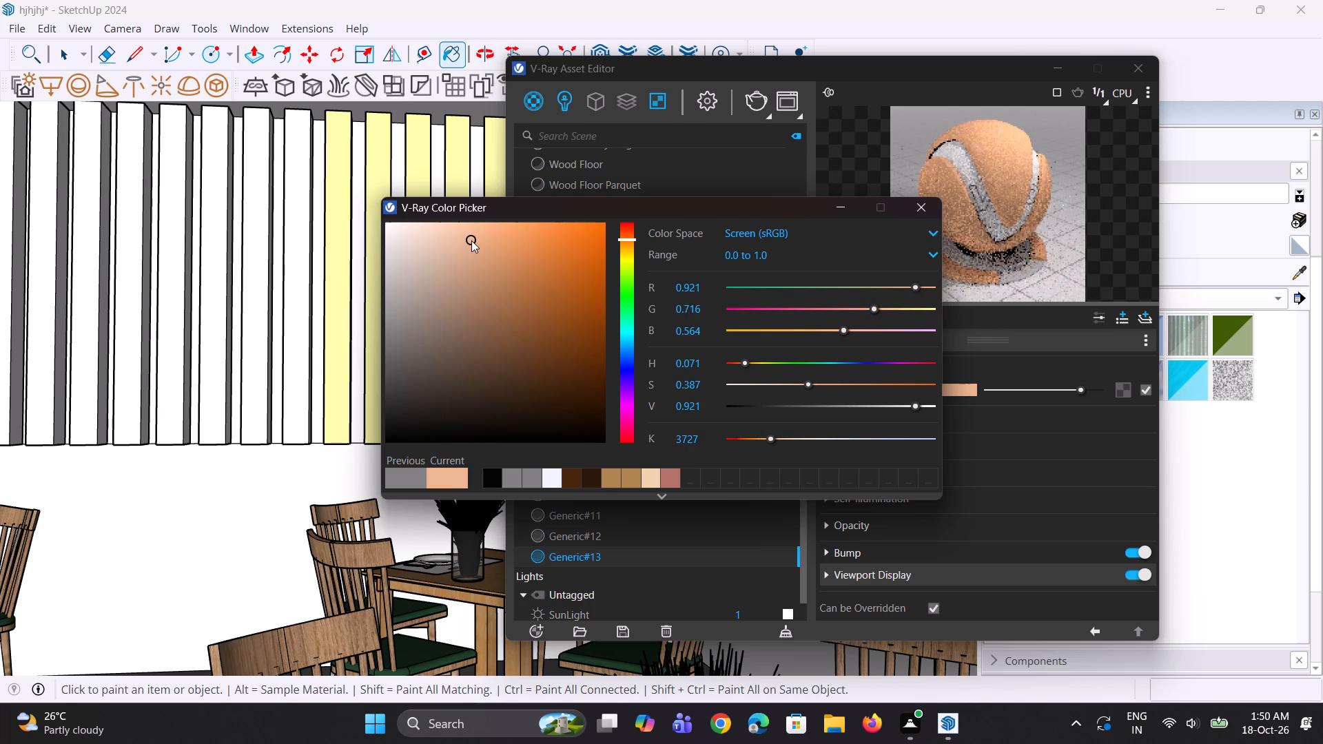
pyautogui.moveTo(471, 240); pyautogui.dragTo(448, 227)
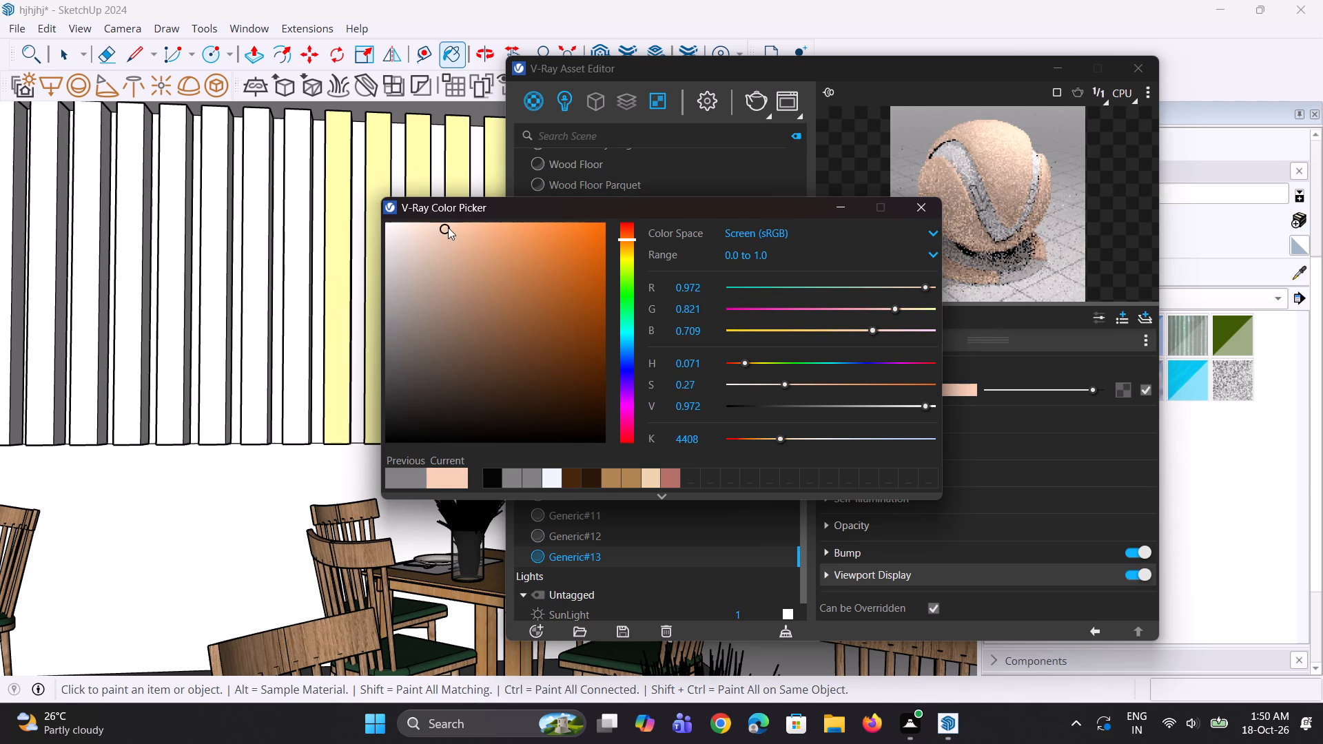
pyautogui.moveTo(448, 227); pyautogui.dragTo(475, 250)
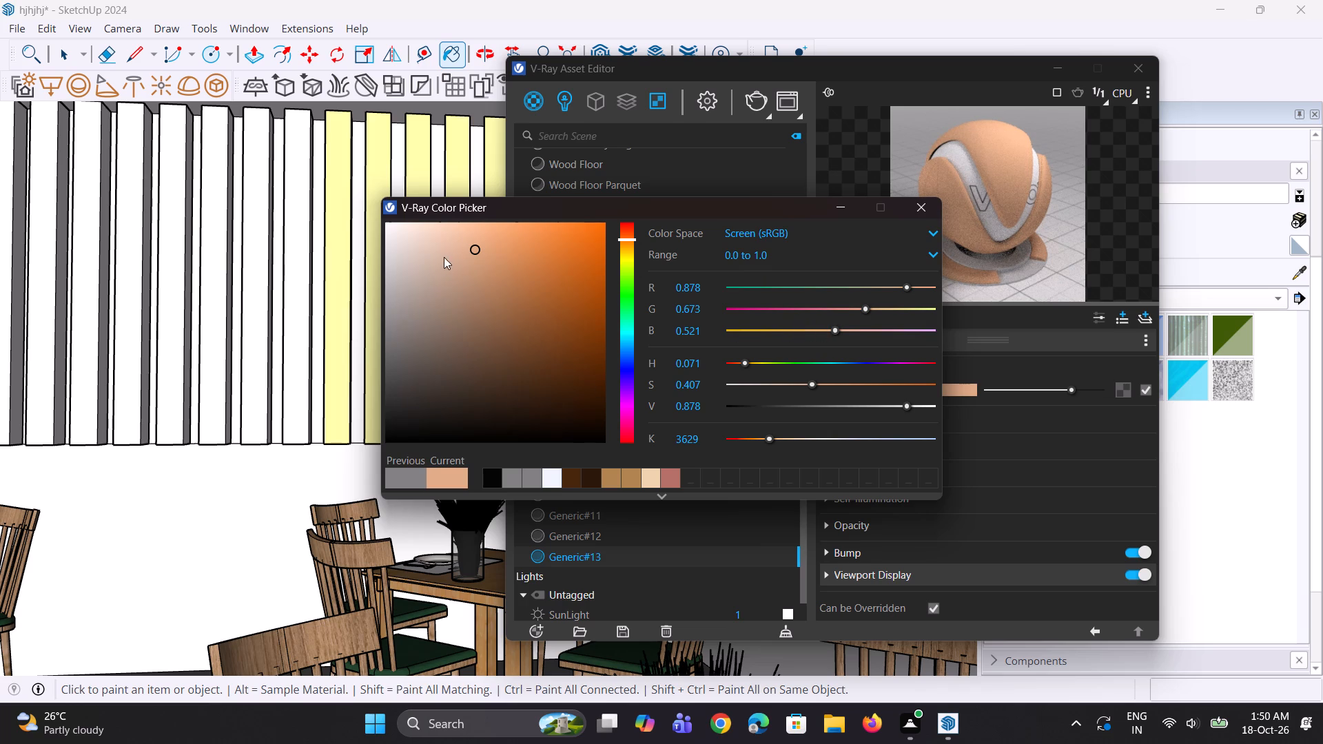
pyautogui.click(453, 237)
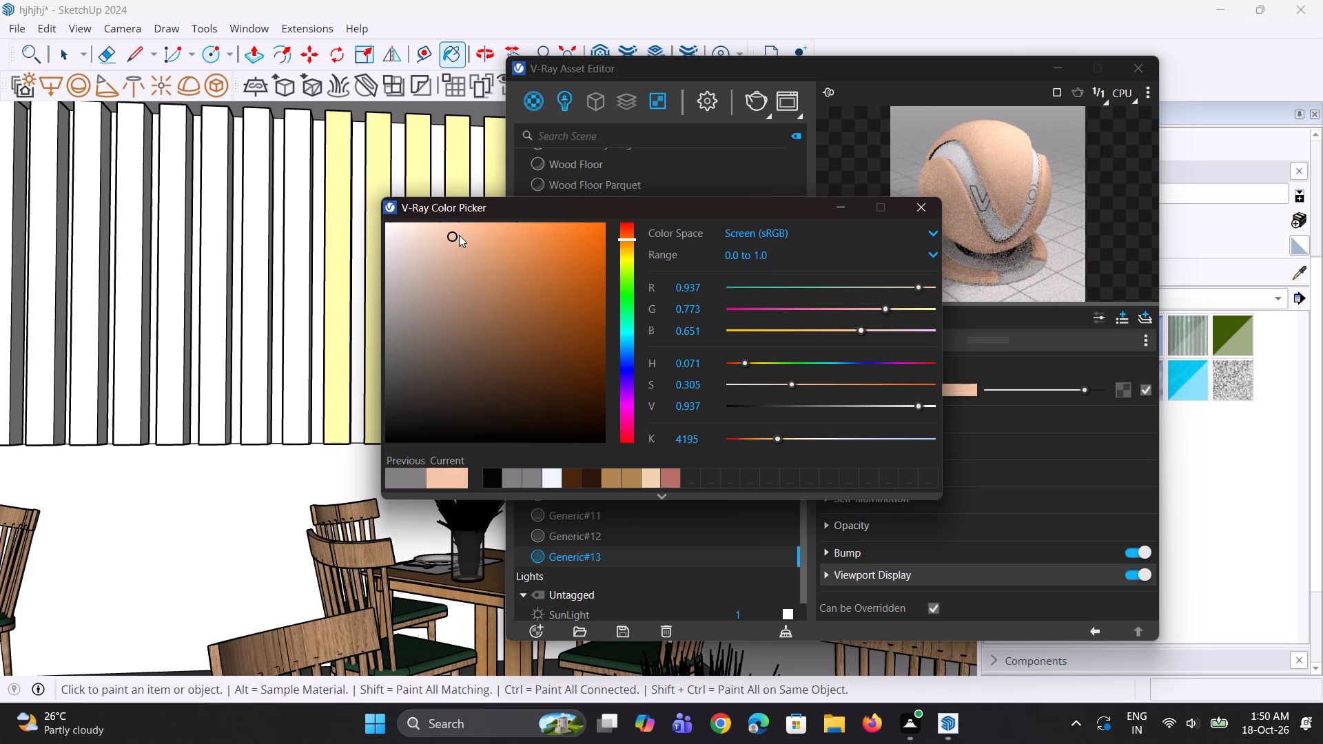
pyautogui.click(460, 235)
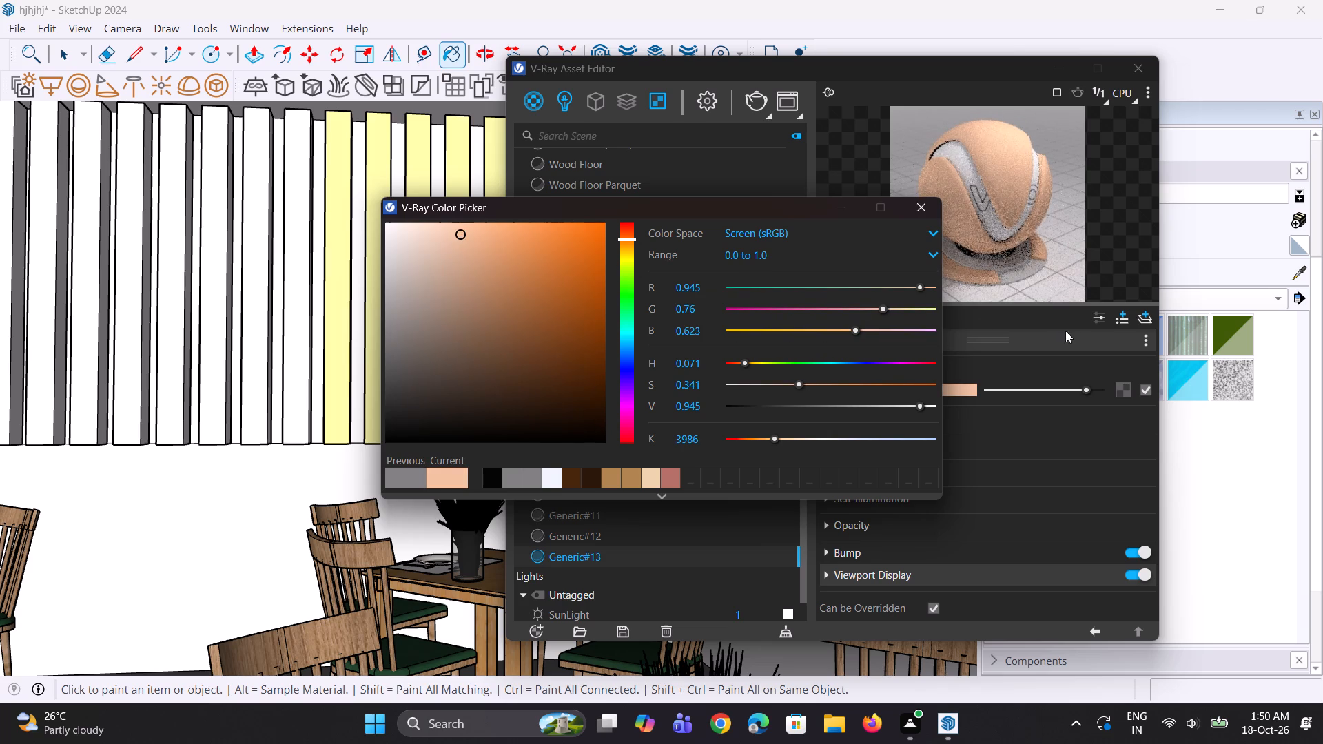
pyautogui.click(842, 212)
# Give the peach material a grey reflection colour and a reflection glossiness of 0.95.
pyautogui.click(980, 422)
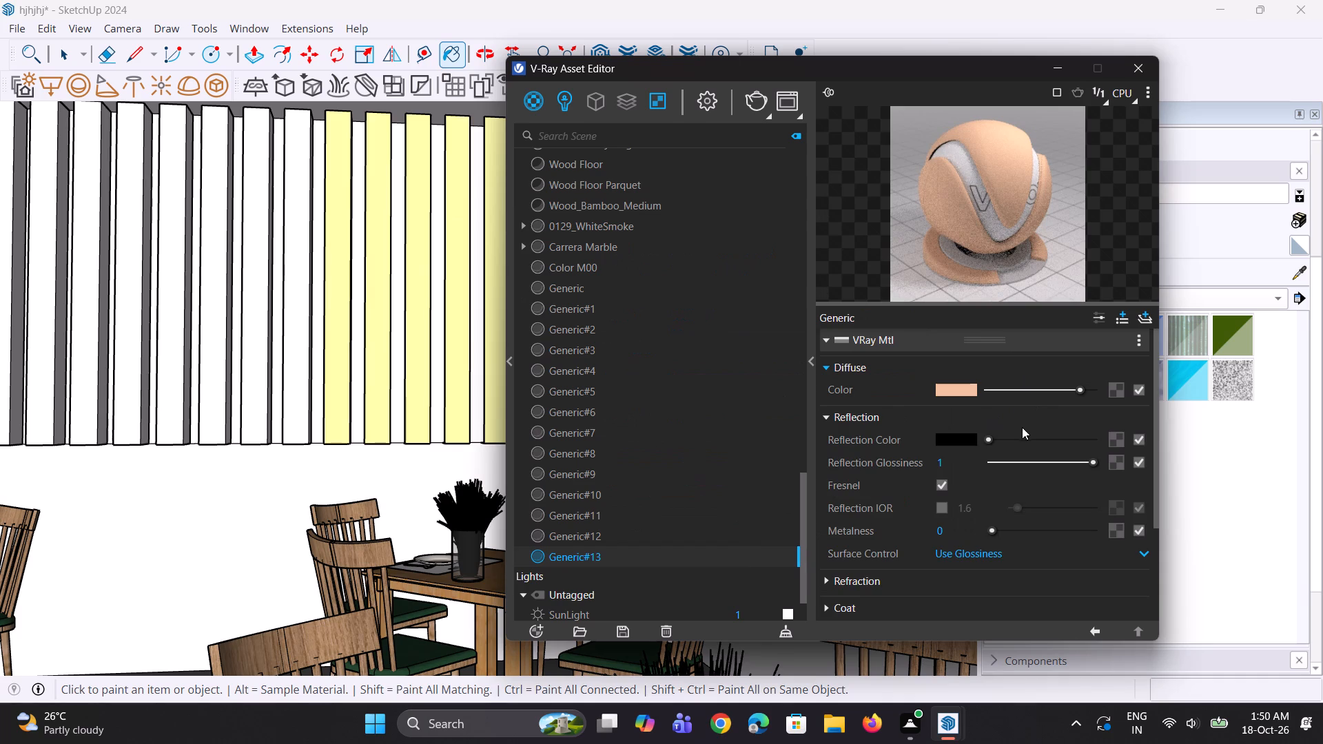
pyautogui.click(1006, 437)
pyautogui.click(945, 451)
pyautogui.moveTo(943, 457); pyautogui.dragTo(943, 457)
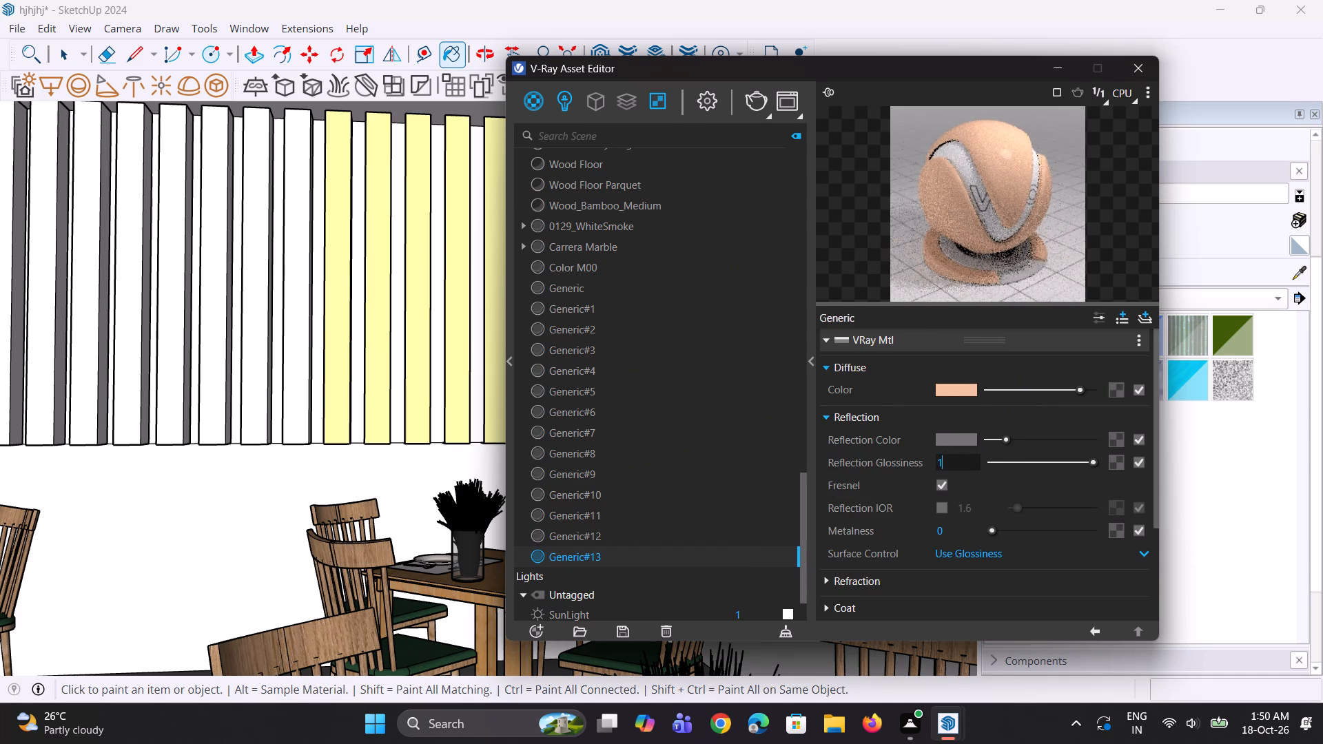
pyautogui.moveTo(943, 457); pyautogui.dragTo(930, 459)
pyautogui.write('0.95')
pyautogui.press('Return')
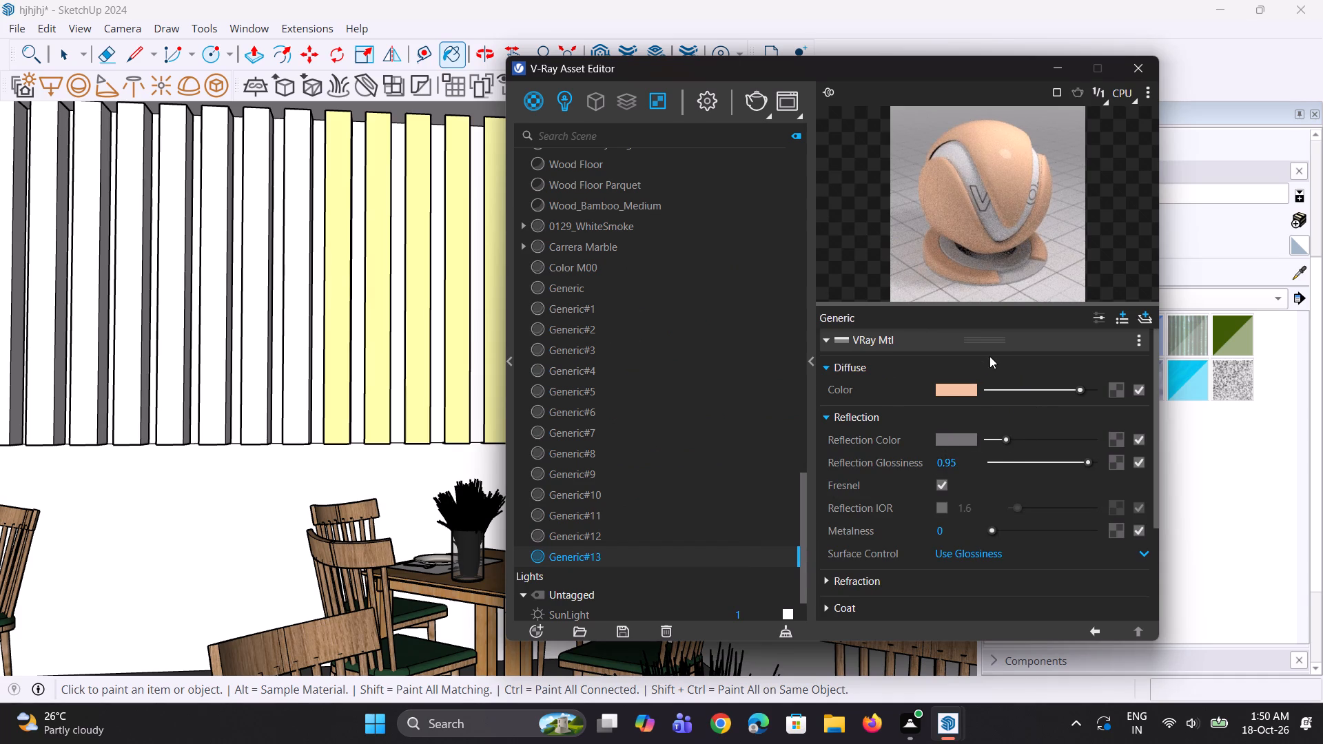
# Paint the back-wall surface between the upper dining hall's slats with peach Generic#13.
pyautogui.doubleClick(1005, 192)
pyautogui.scroll(2, 451, 245)
pyautogui.click(484, 258)
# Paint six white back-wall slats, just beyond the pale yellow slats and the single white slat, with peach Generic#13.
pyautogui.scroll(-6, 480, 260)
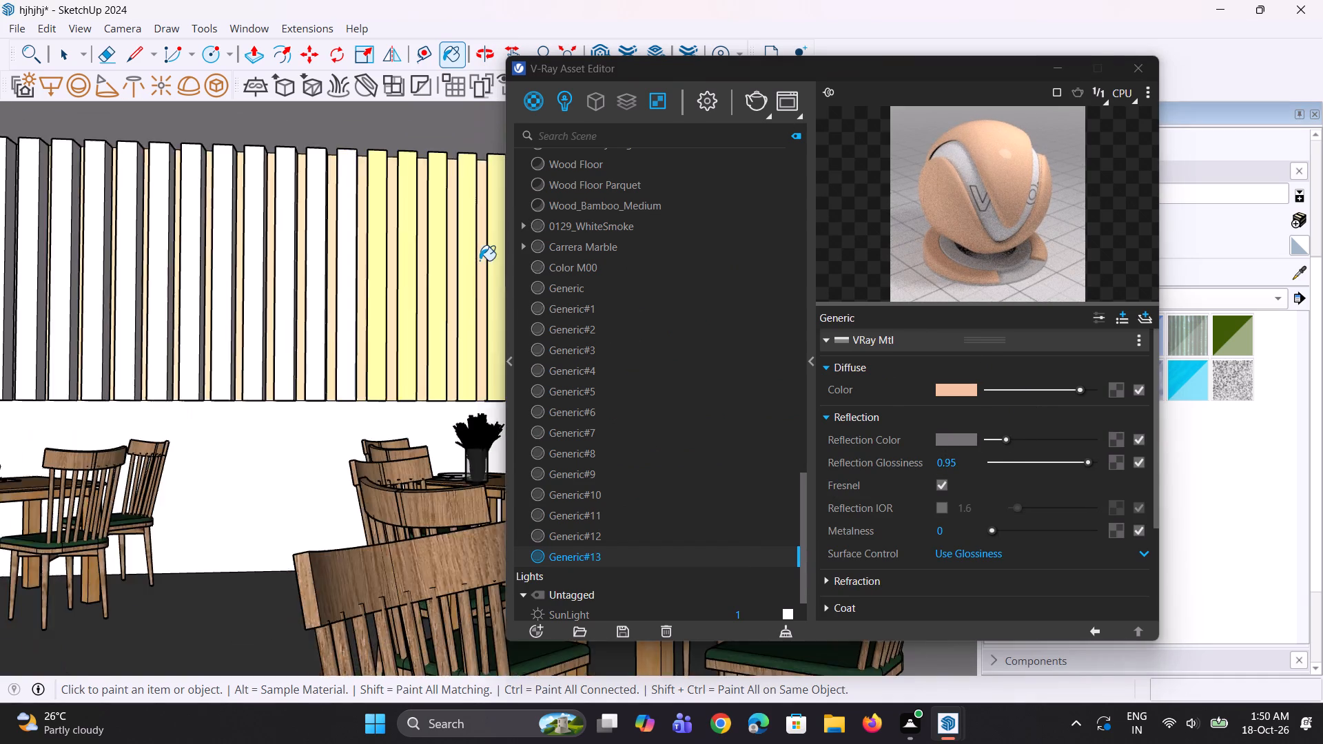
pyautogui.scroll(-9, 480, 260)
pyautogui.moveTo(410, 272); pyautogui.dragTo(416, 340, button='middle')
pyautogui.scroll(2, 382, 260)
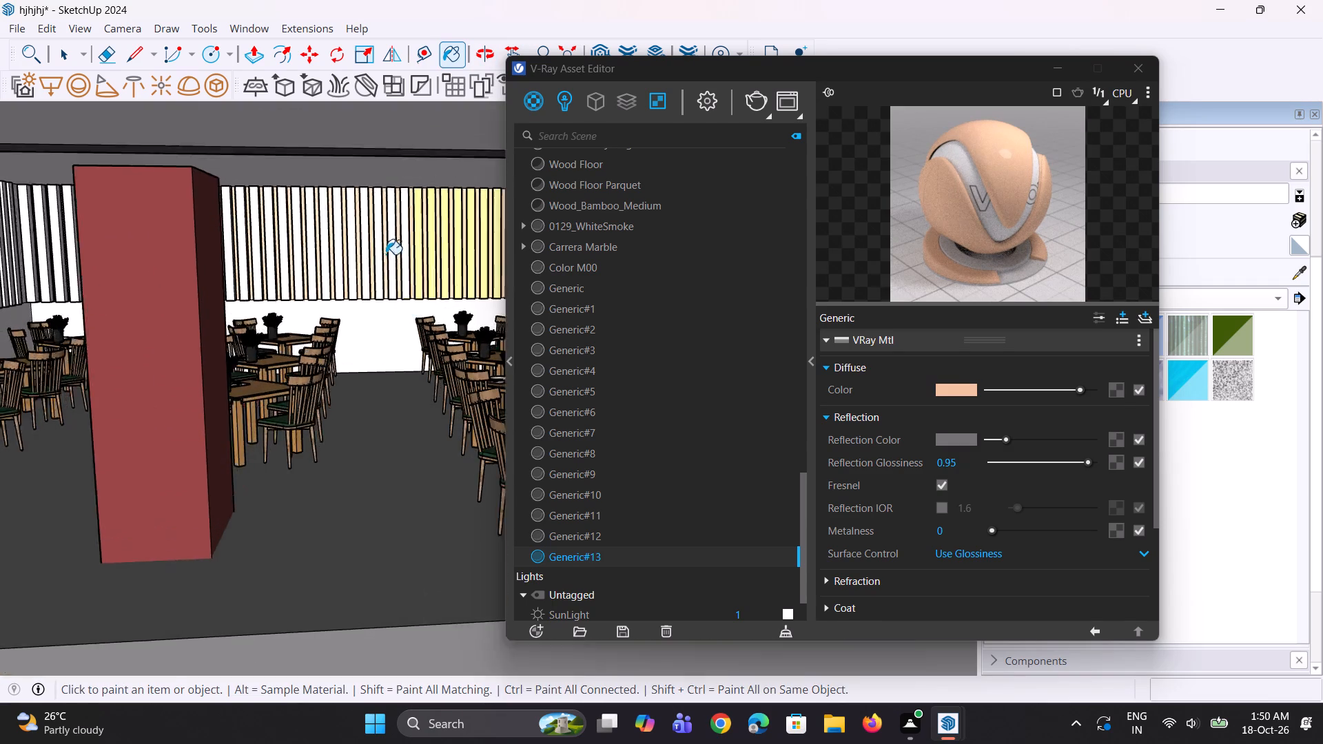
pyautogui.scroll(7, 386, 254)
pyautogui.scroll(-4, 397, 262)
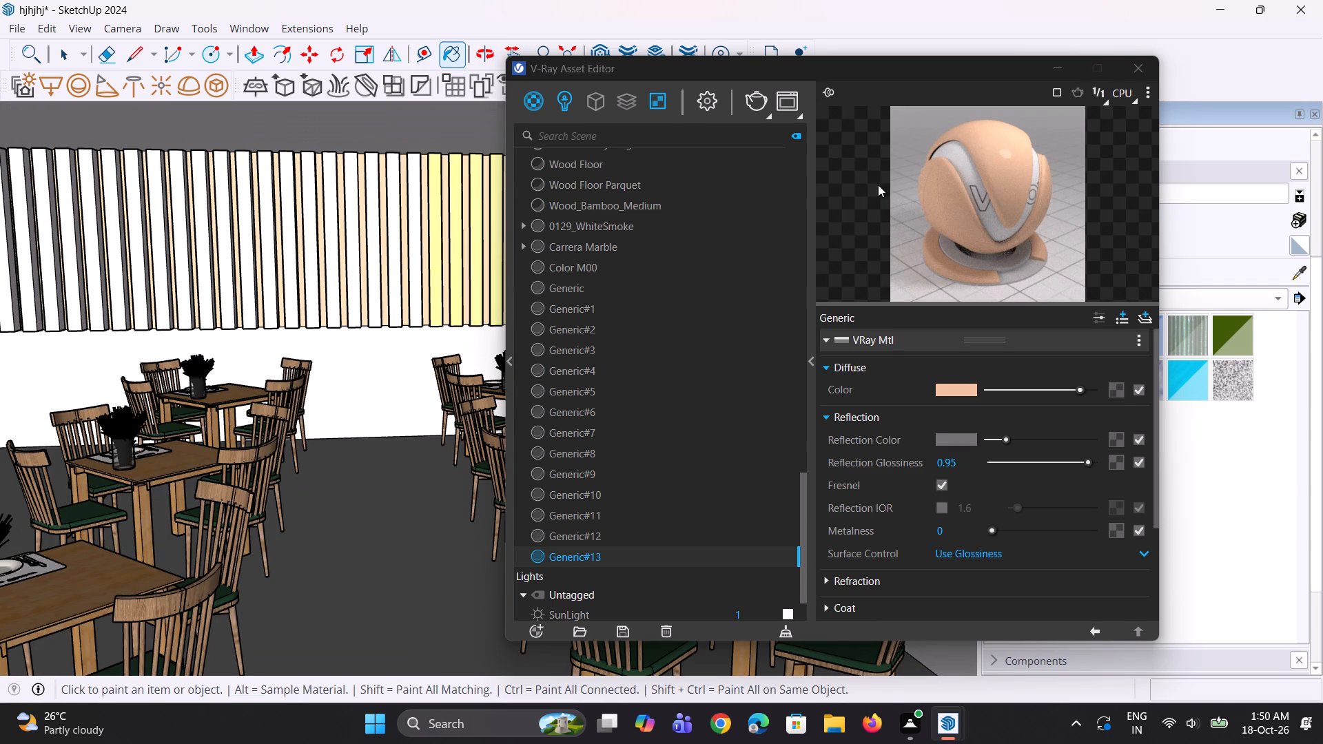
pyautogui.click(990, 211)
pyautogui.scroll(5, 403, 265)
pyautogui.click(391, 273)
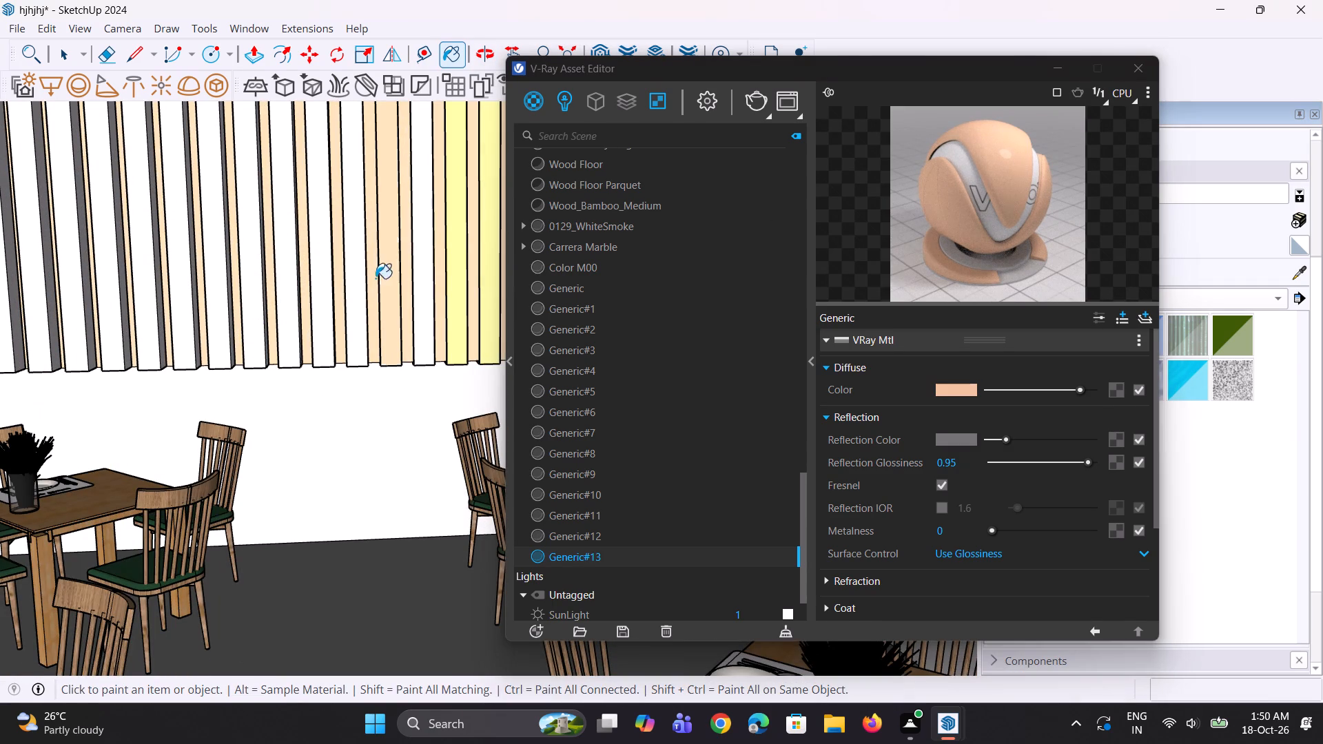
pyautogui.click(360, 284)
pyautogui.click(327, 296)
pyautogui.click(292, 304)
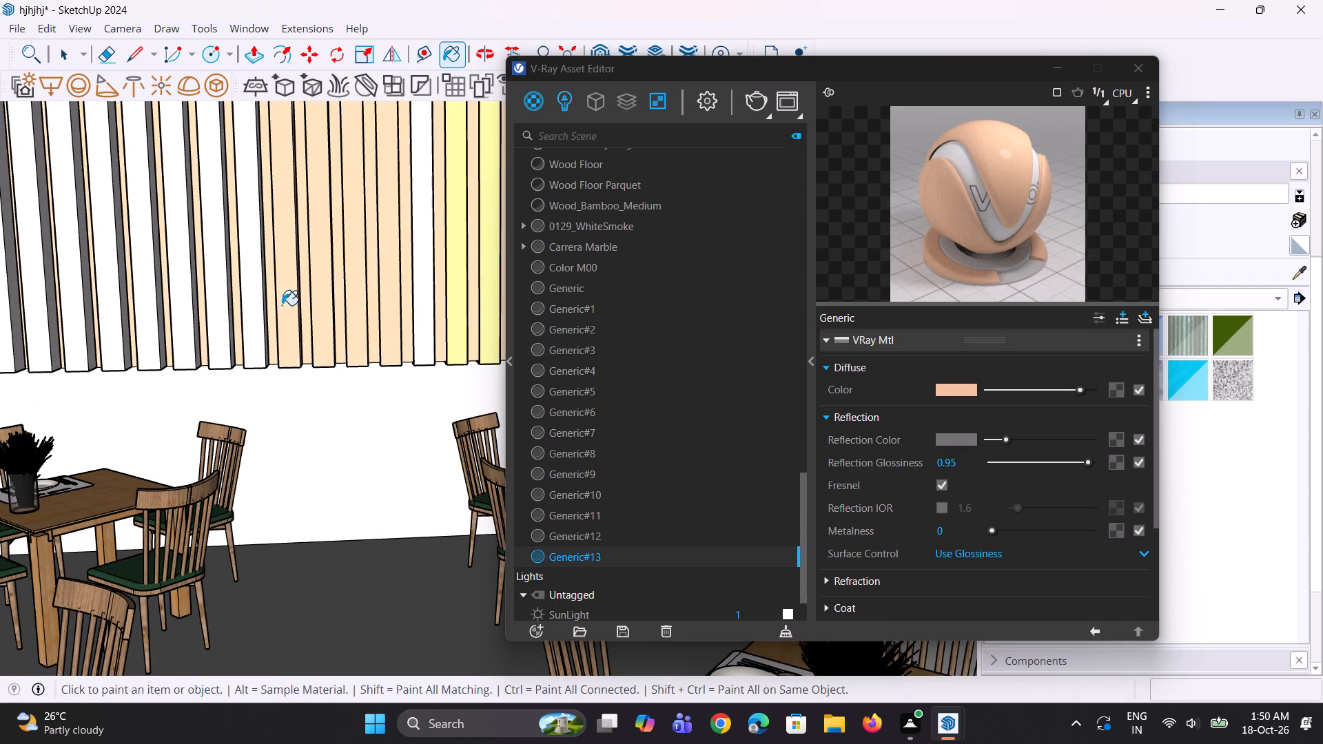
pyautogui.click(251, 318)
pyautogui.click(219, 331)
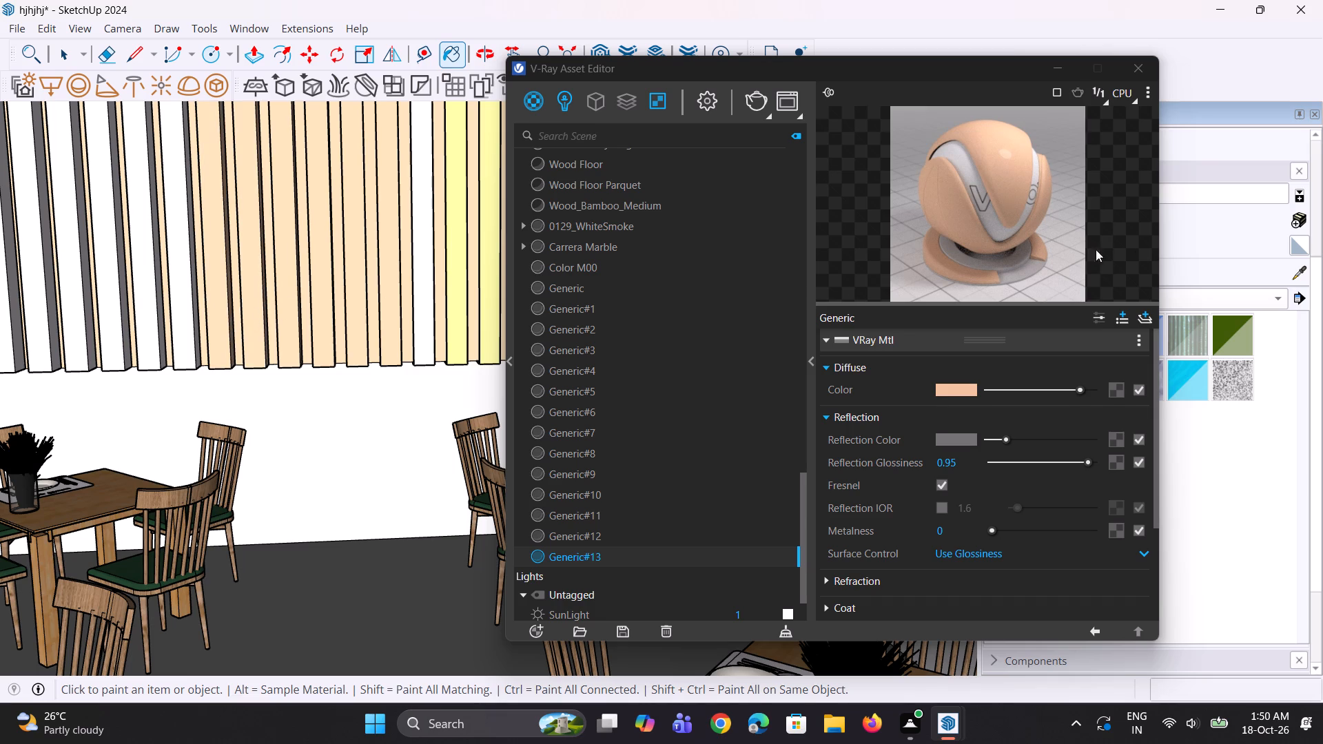
# Minimise the V-Ray Asset Editor and sample pale yellow Generic#12 from a painted back-wall slat.
pyautogui.click(1071, 70)
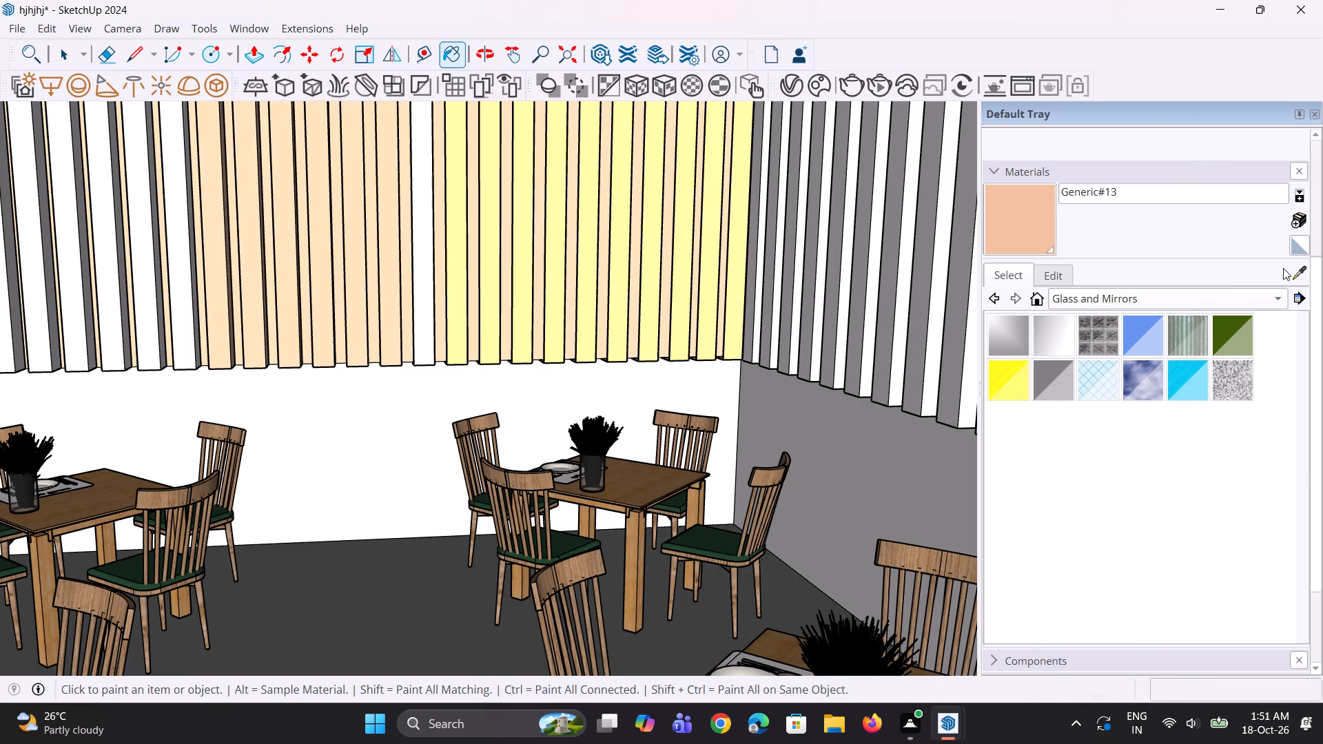
pyautogui.click(1289, 269)
pyautogui.scroll(1, 771, 289)
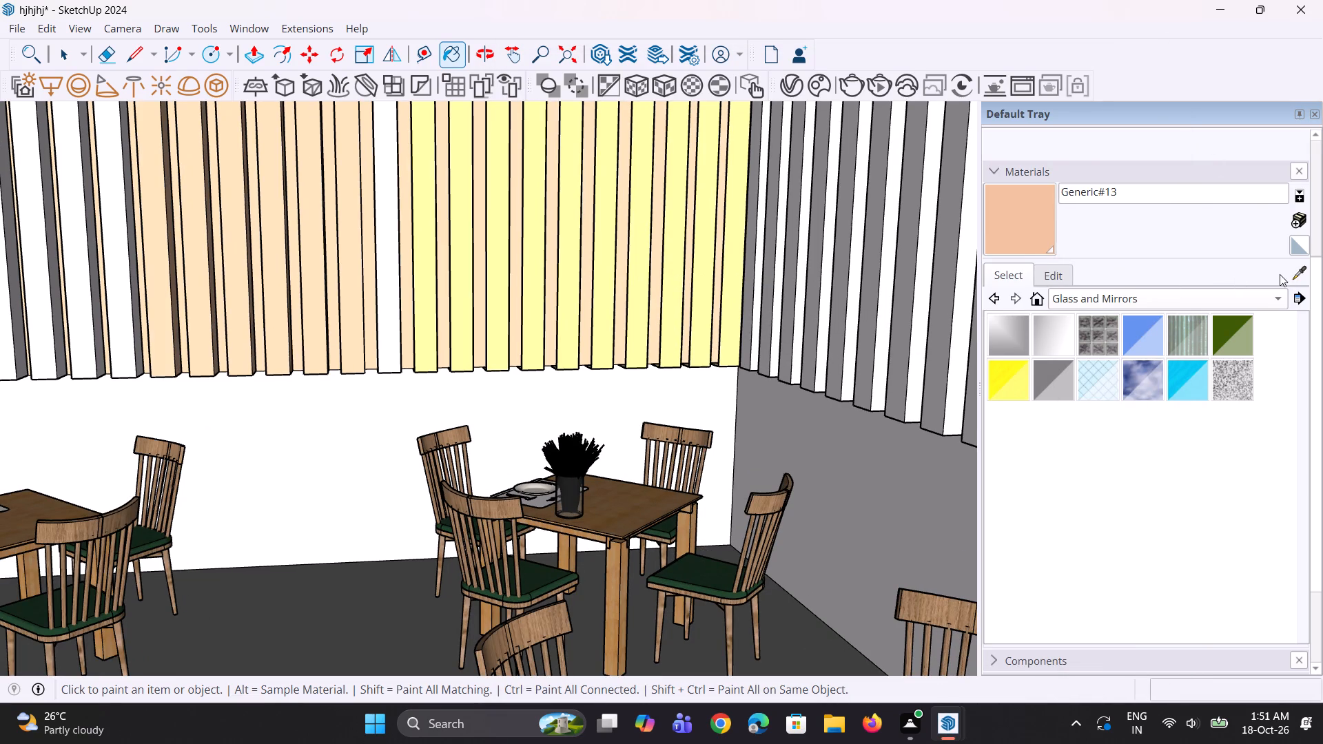
pyautogui.click(1295, 276)
pyautogui.click(727, 292)
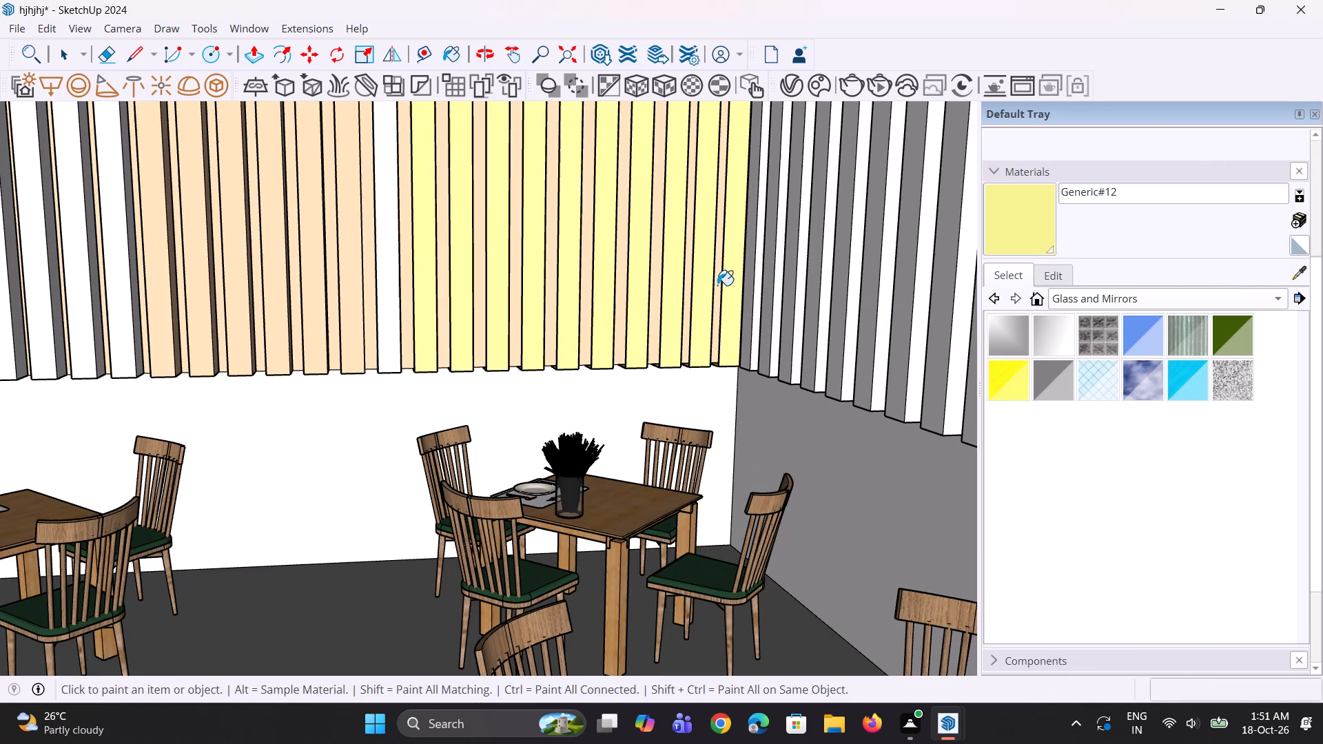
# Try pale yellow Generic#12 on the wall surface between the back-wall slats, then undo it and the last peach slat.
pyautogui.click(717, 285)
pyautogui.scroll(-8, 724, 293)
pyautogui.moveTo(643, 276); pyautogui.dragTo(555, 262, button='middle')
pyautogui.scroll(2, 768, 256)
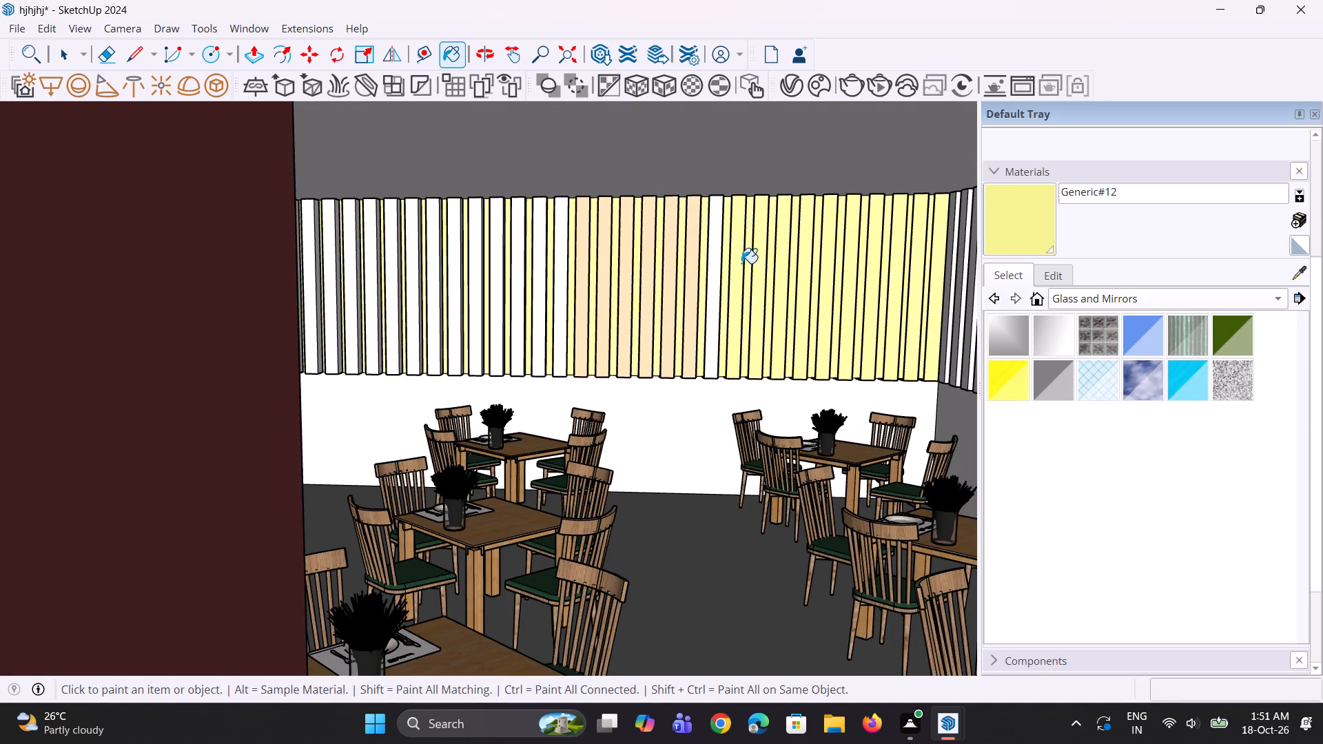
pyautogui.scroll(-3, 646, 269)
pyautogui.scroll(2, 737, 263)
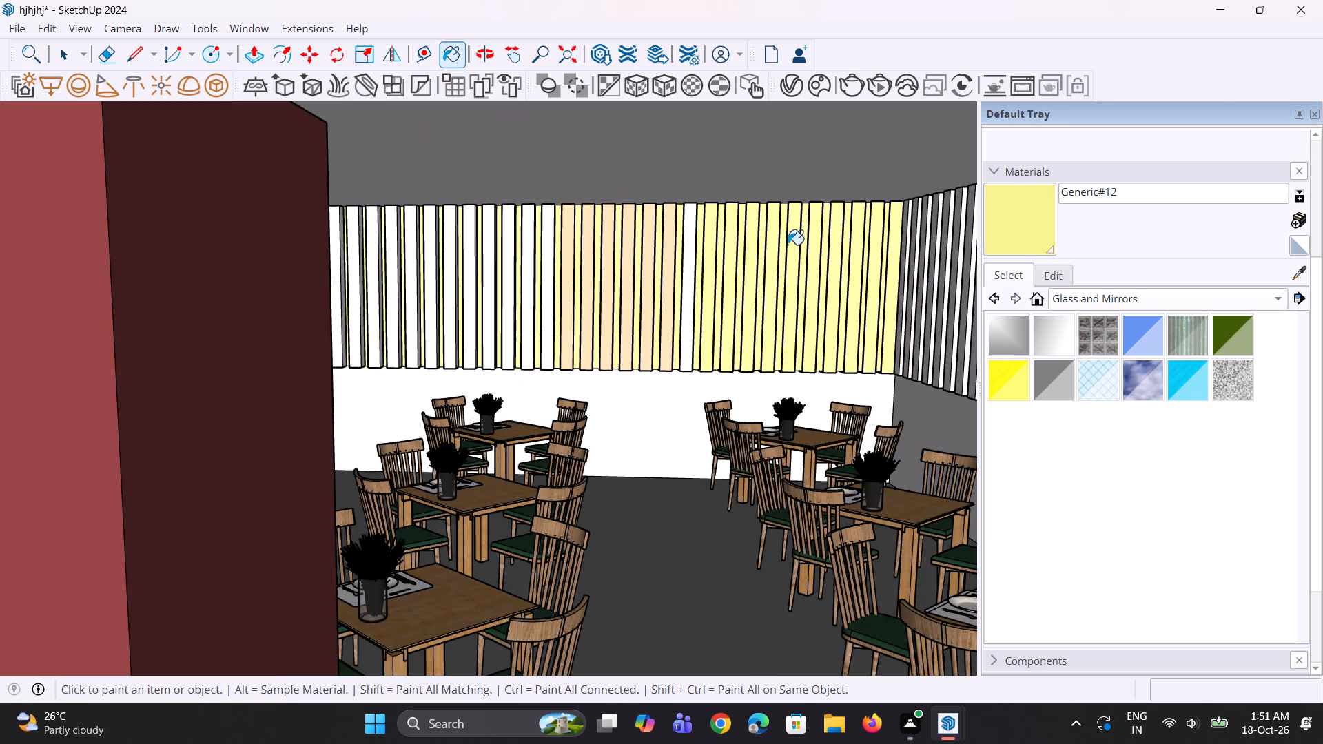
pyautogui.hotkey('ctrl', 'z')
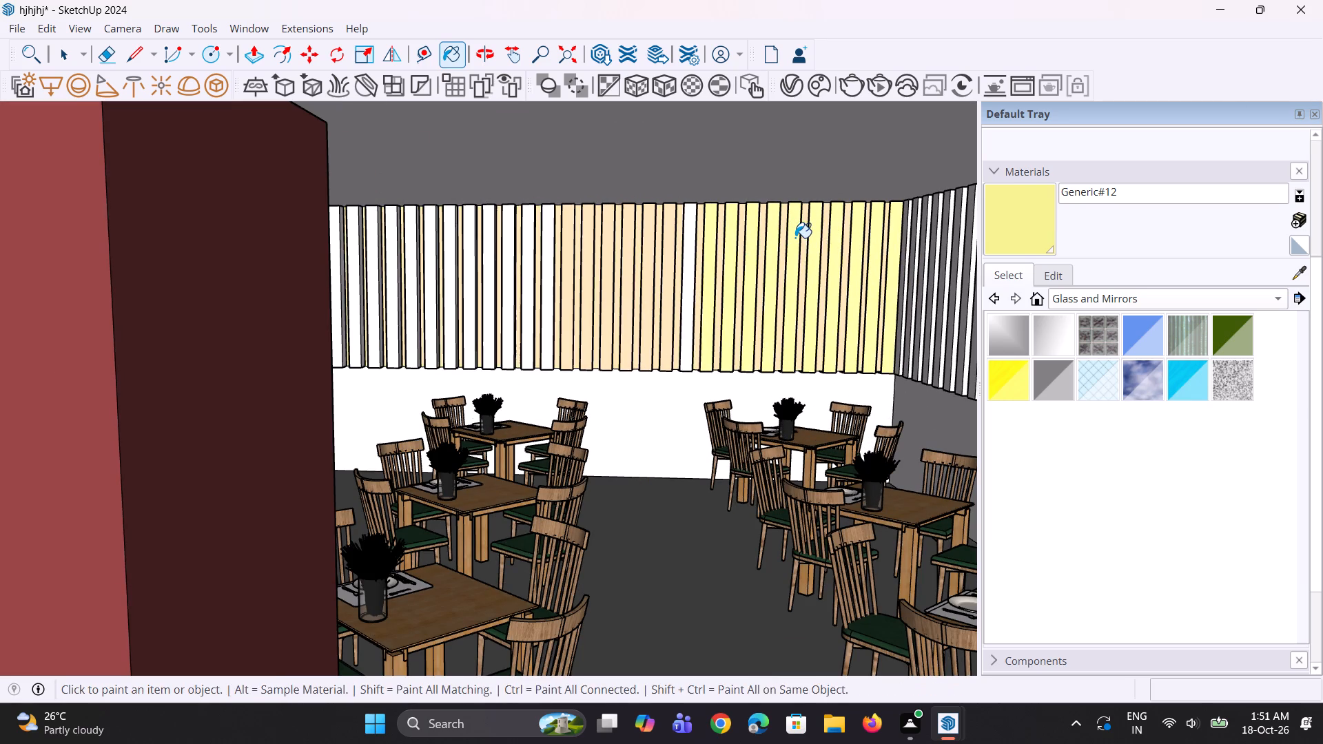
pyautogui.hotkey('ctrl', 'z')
# Repaint the five peach back-wall slats and the white slat beside them with pale yellow Generic#12.
pyautogui.keyDown('ctrl'); pyautogui.click(795, 238); pyautogui.keyUp('ctrl')
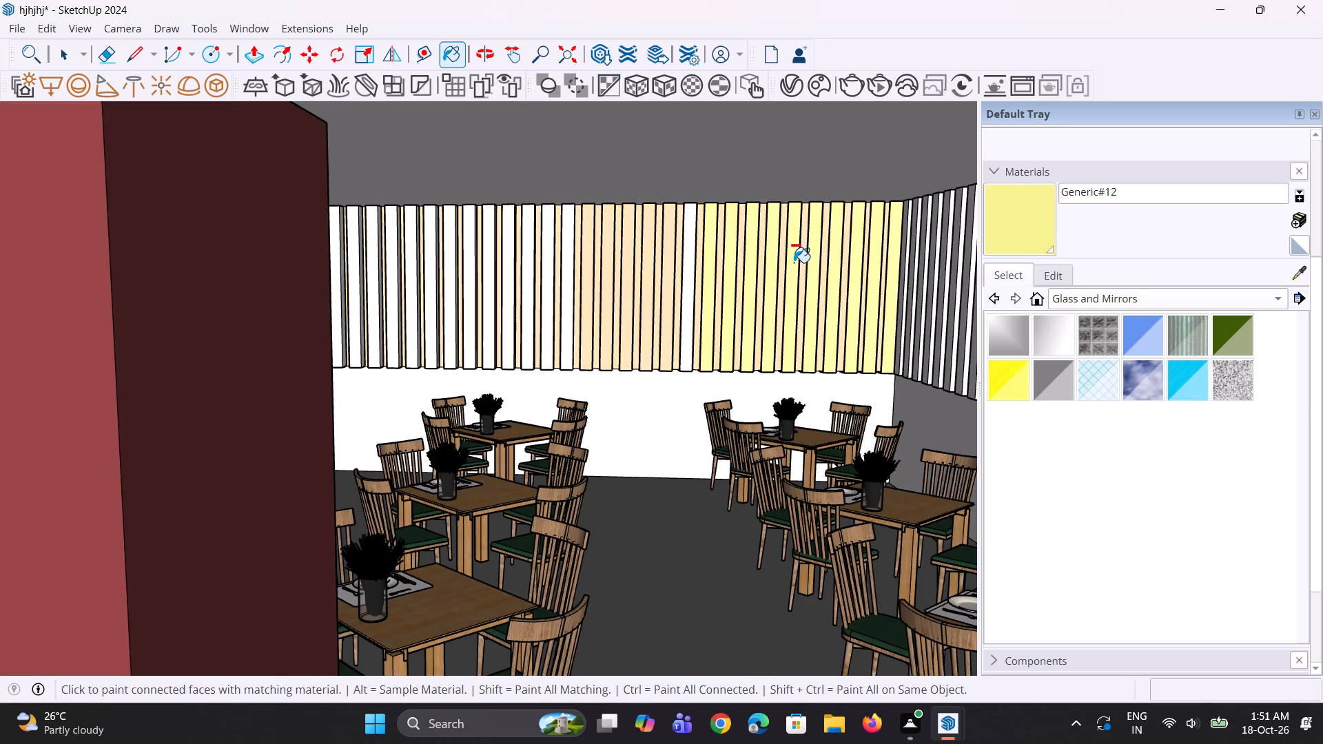
pyautogui.scroll(5, 644, 318)
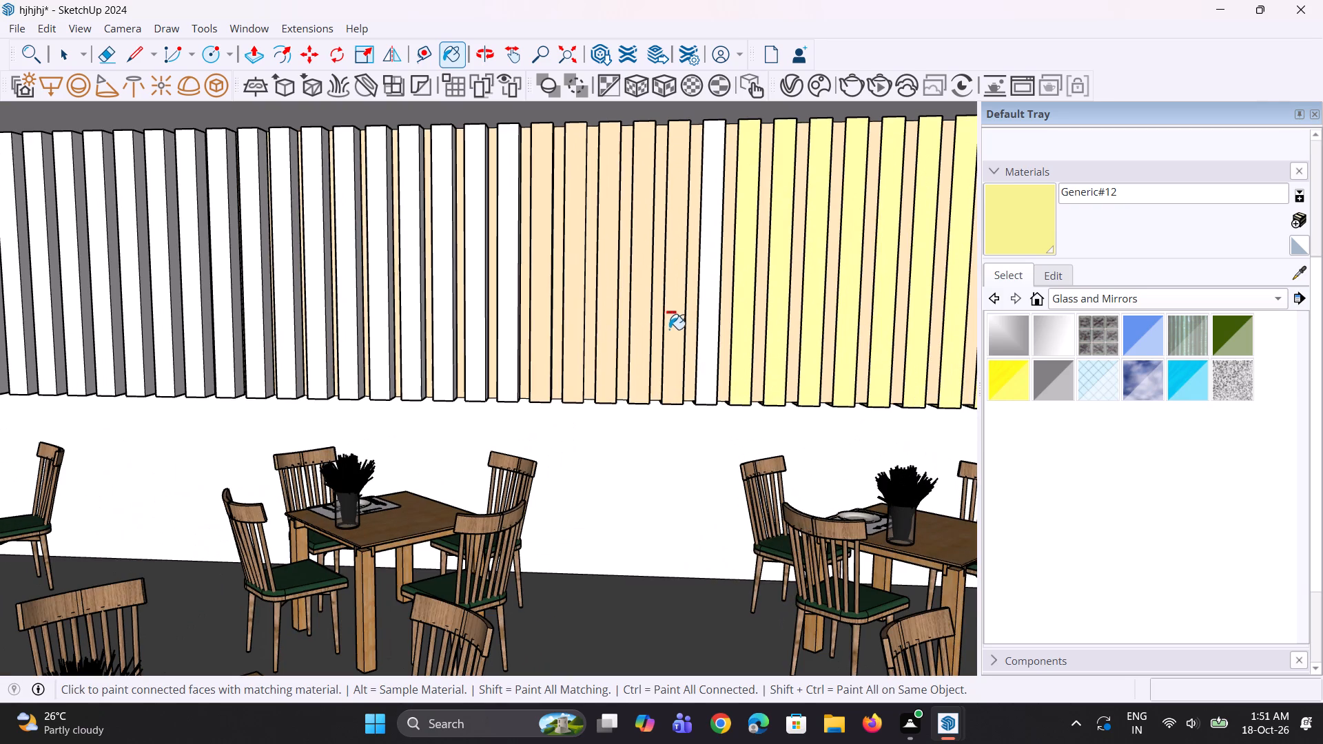
pyautogui.click(673, 335)
pyautogui.click(713, 349)
pyautogui.scroll(3, 653, 364)
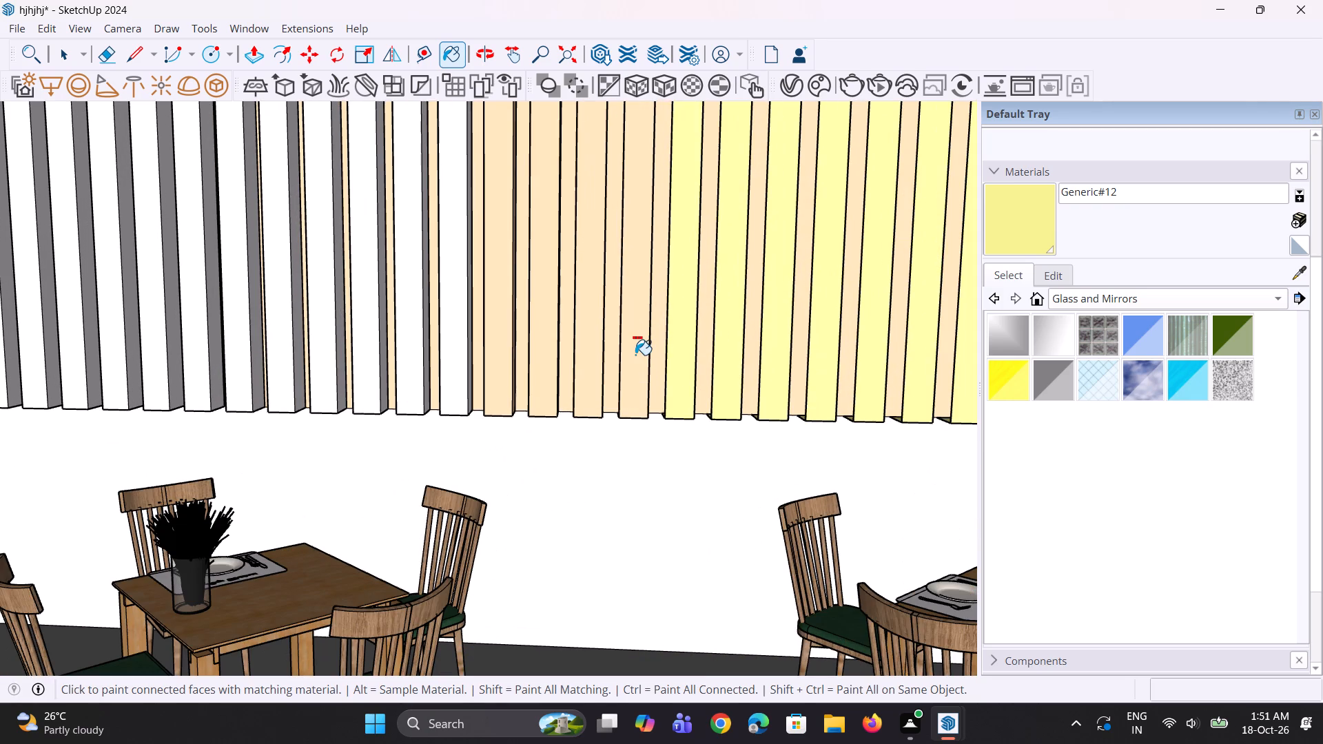
pyautogui.click(635, 355)
pyautogui.click(597, 368)
pyautogui.click(554, 380)
pyautogui.click(508, 382)
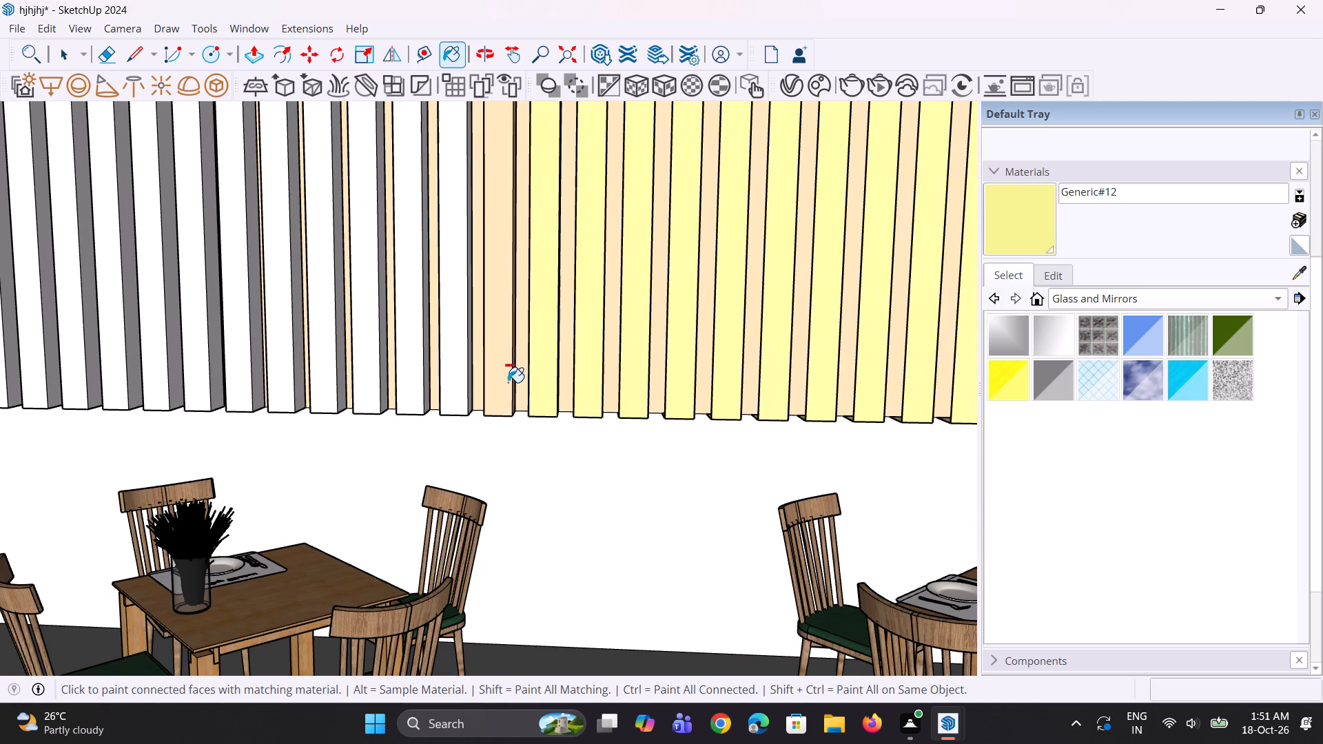
# Paint the next six white back-wall slats beyond the yellow ones with pale yellow Generic#12.
pyautogui.click(463, 380)
pyautogui.click(422, 377)
pyautogui.scroll(-5, 458, 366)
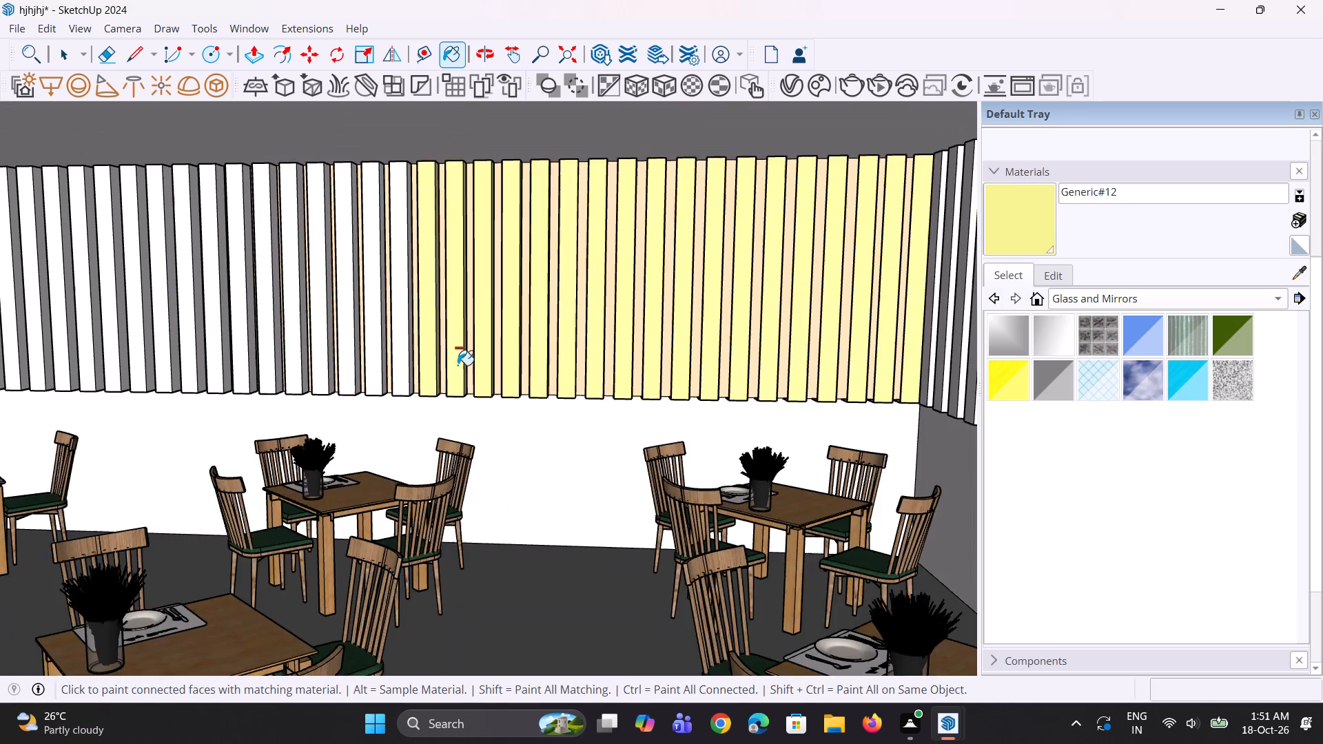
pyautogui.scroll(7, 390, 369)
pyautogui.click(410, 371)
pyautogui.scroll(3, 420, 390)
pyautogui.moveTo(420, 391); pyautogui.dragTo(372, 378, button='middle')
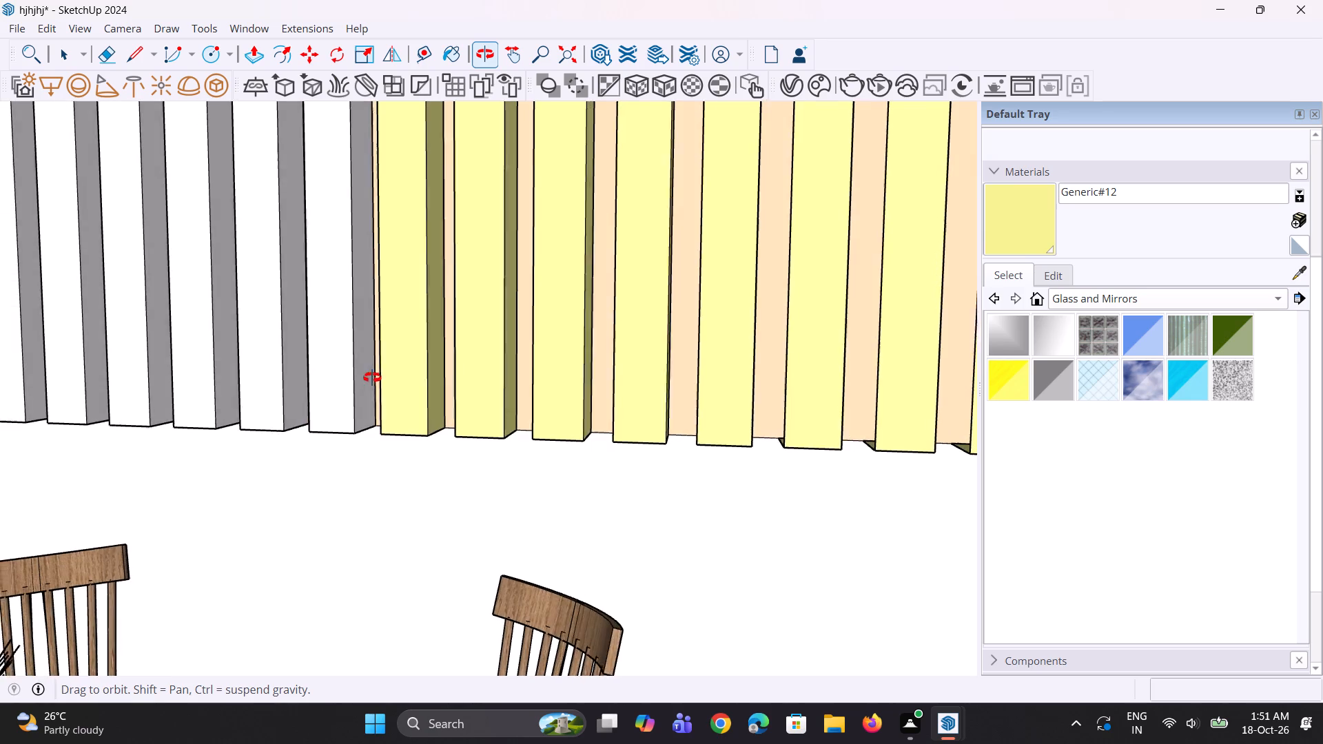
pyautogui.moveTo(372, 378); pyautogui.dragTo(425, 384, button='middle')
pyautogui.click(352, 379)
pyautogui.click(268, 380)
pyautogui.click(203, 380)
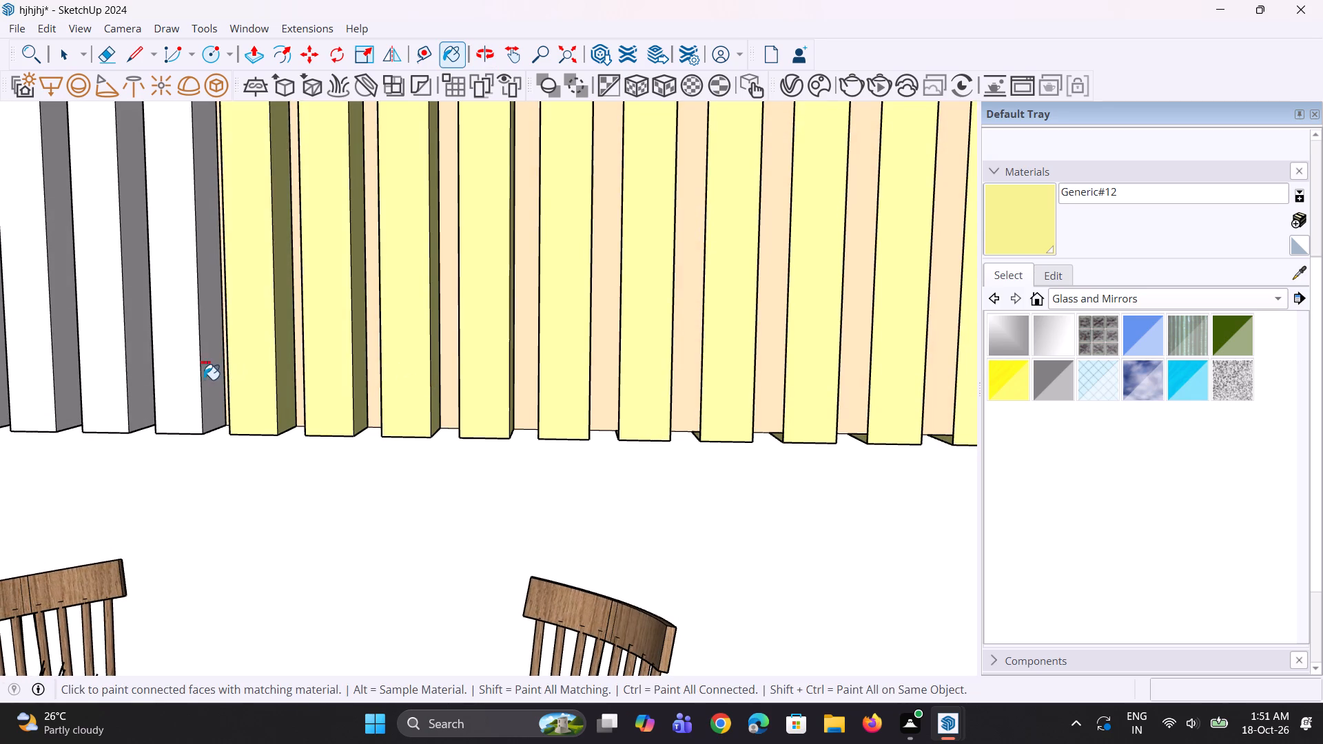
# Continue along the back wall, painting the following nine white slats with pale yellow Generic#12.
pyautogui.scroll(-9, 500, 376)
pyautogui.moveTo(462, 361); pyautogui.dragTo(528, 367, button='middle')
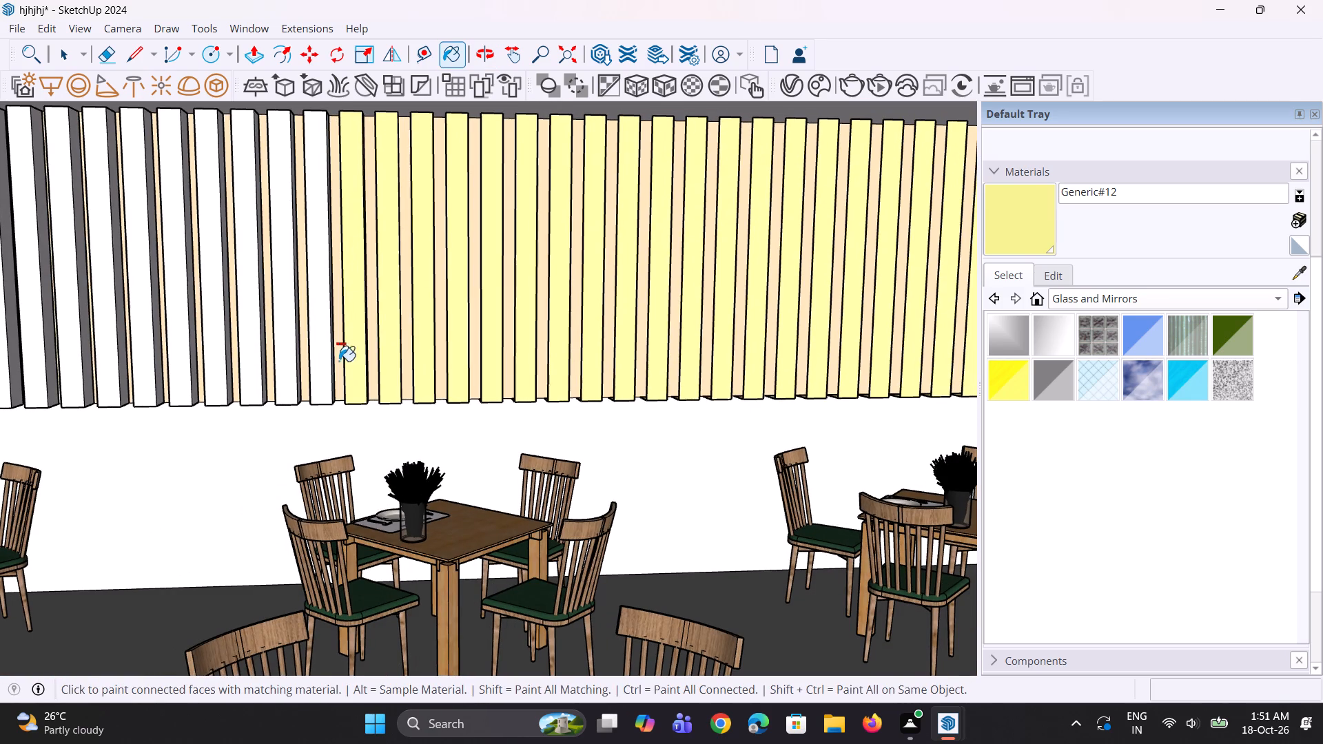
pyautogui.click(331, 365)
pyautogui.click(285, 375)
pyautogui.click(256, 372)
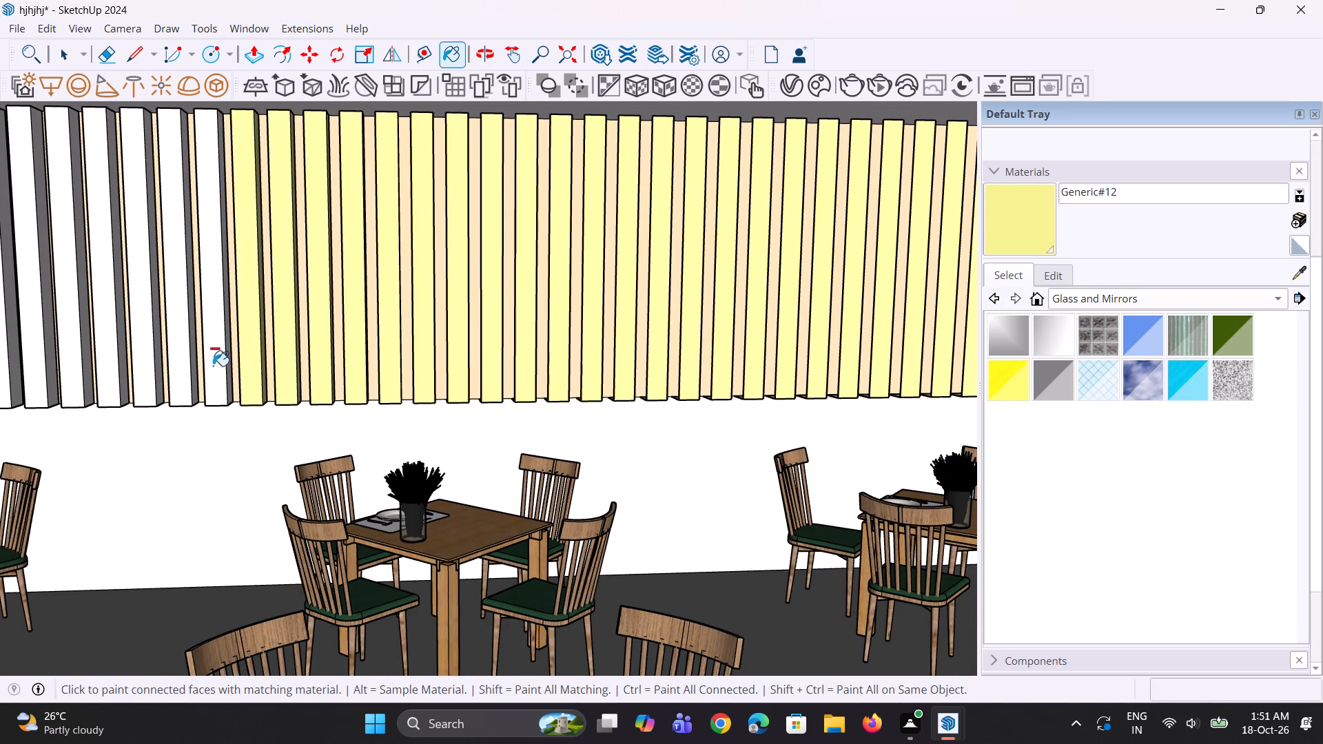
pyautogui.click(212, 366)
pyautogui.click(174, 377)
pyautogui.click(151, 376)
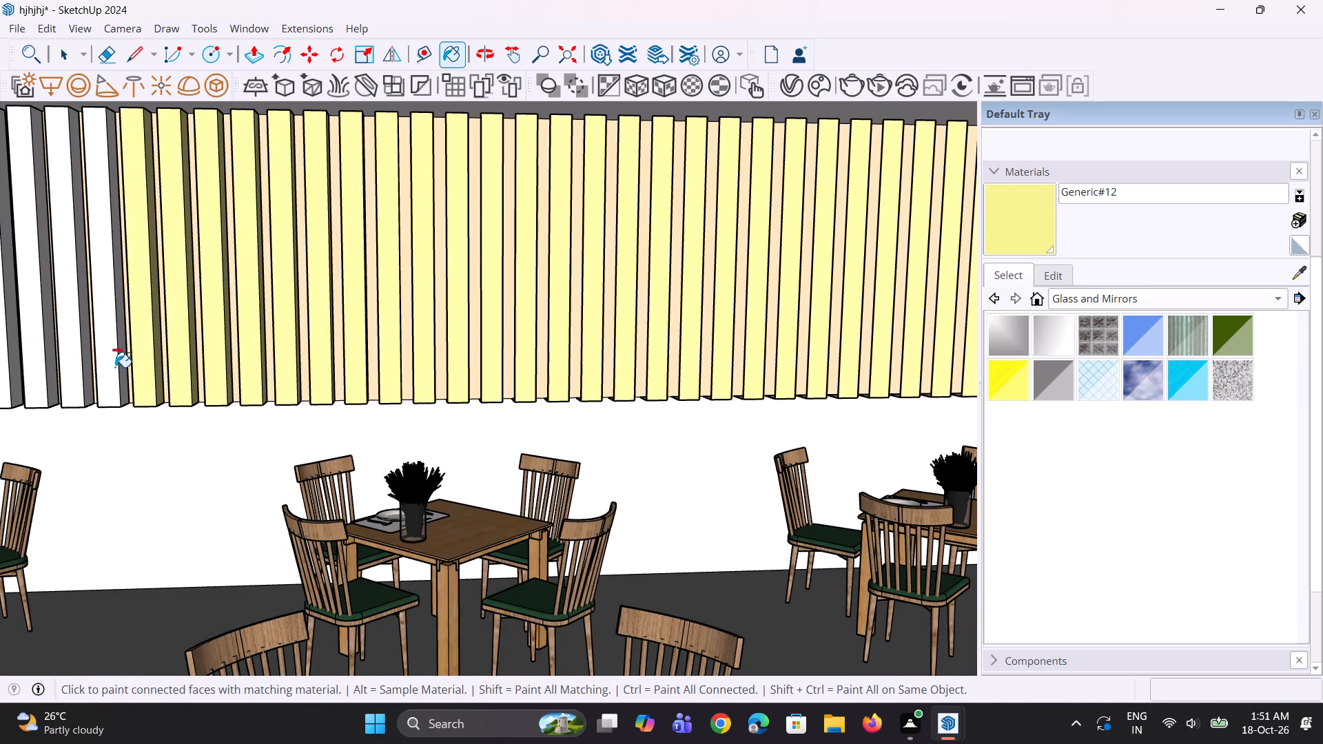
pyautogui.click(114, 367)
pyautogui.click(77, 362)
pyautogui.click(45, 365)
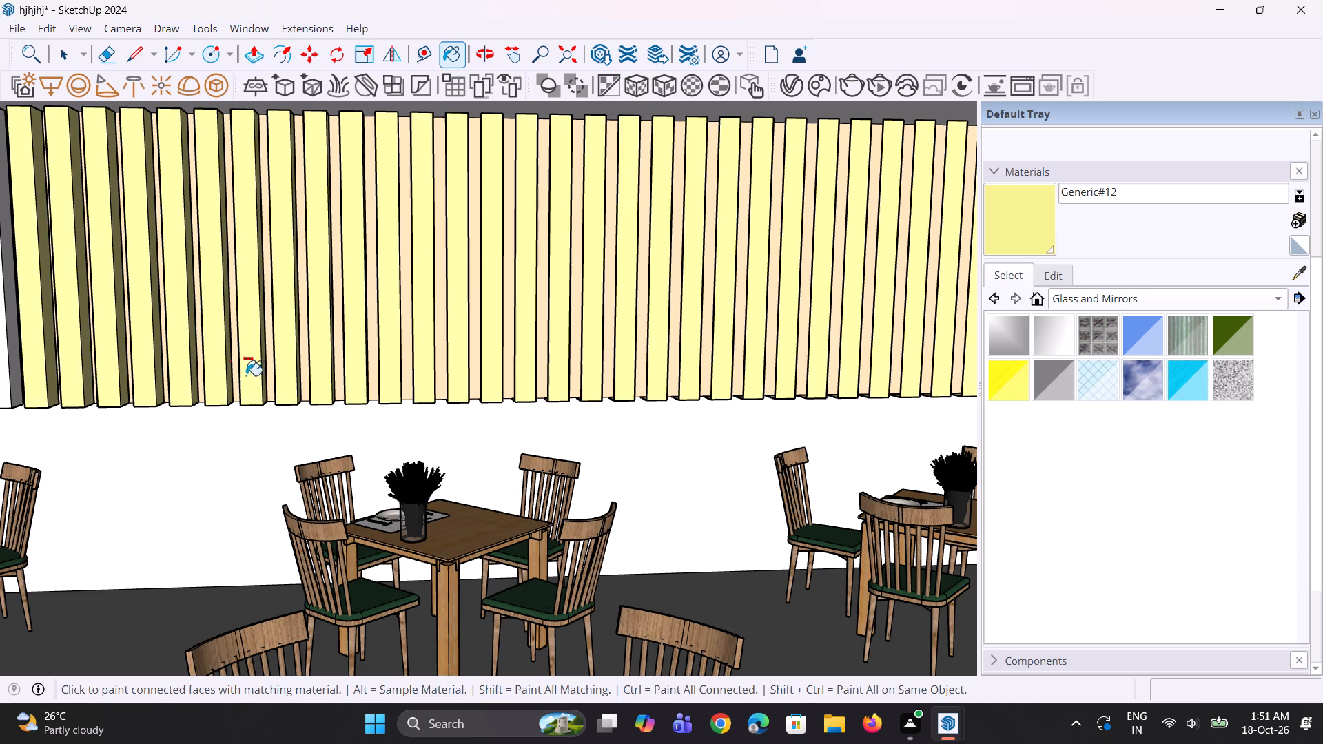
# Paint the remaining seven white back-wall slats, up to the far left-hand corner, with pale yellow Generic#12.
pyautogui.scroll(-5, 305, 384)
pyautogui.scroll(-1, 436, 377)
pyautogui.click(579, 61)
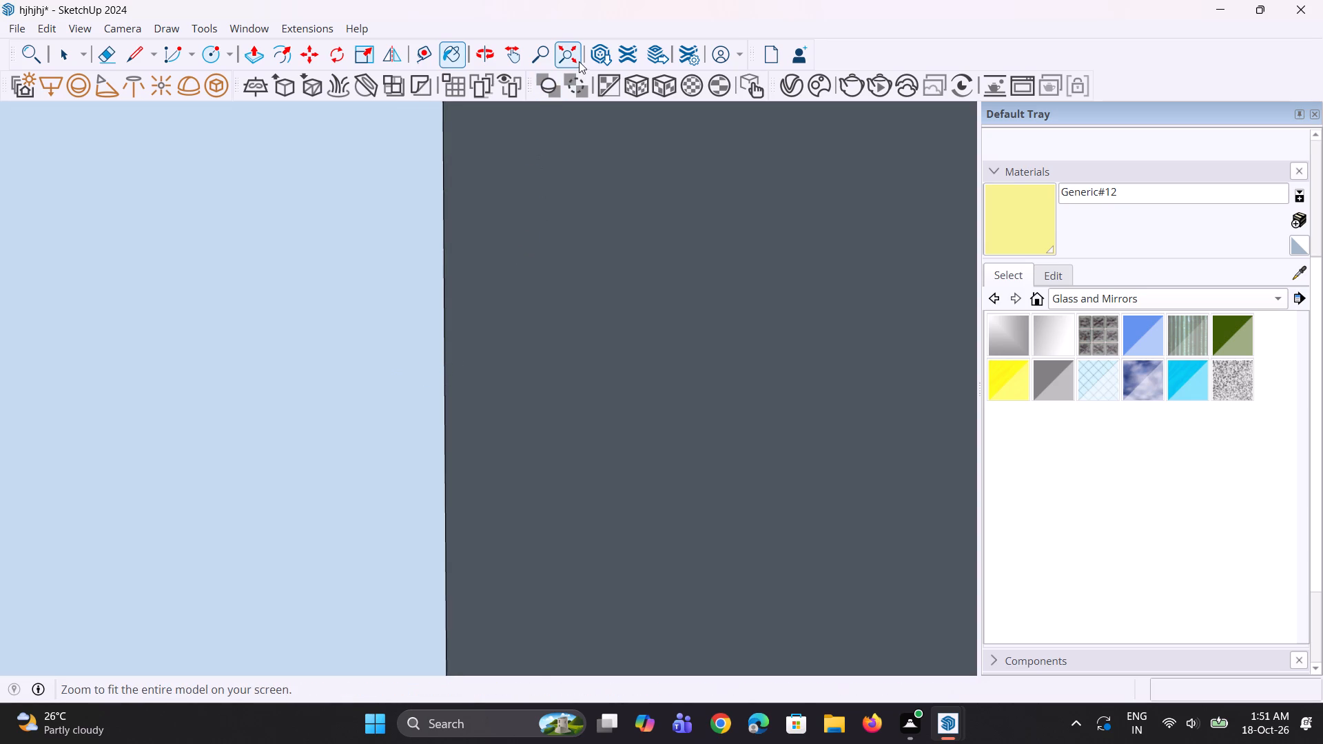
pyautogui.scroll(3, 511, 521)
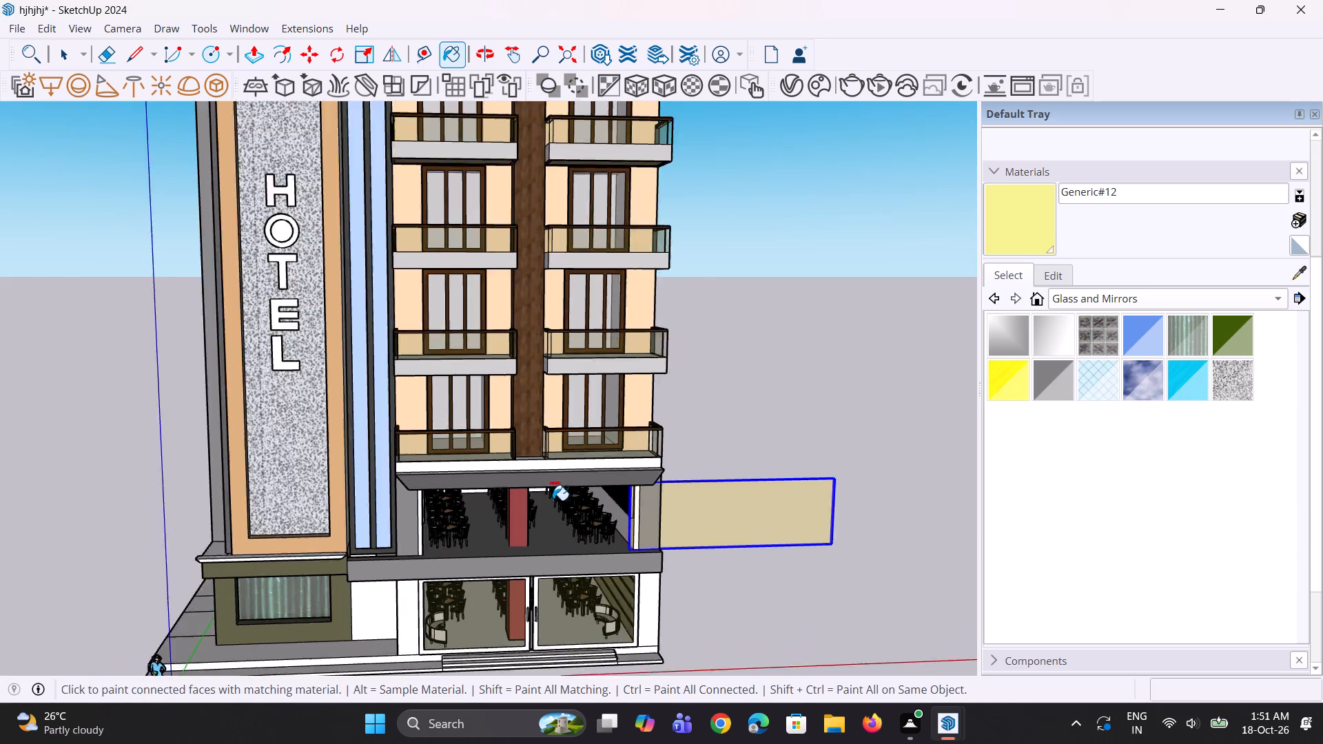
pyautogui.scroll(3, 553, 500)
pyautogui.moveTo(554, 530); pyautogui.dragTo(535, 409, button='middle')
pyautogui.scroll(12, 403, 490)
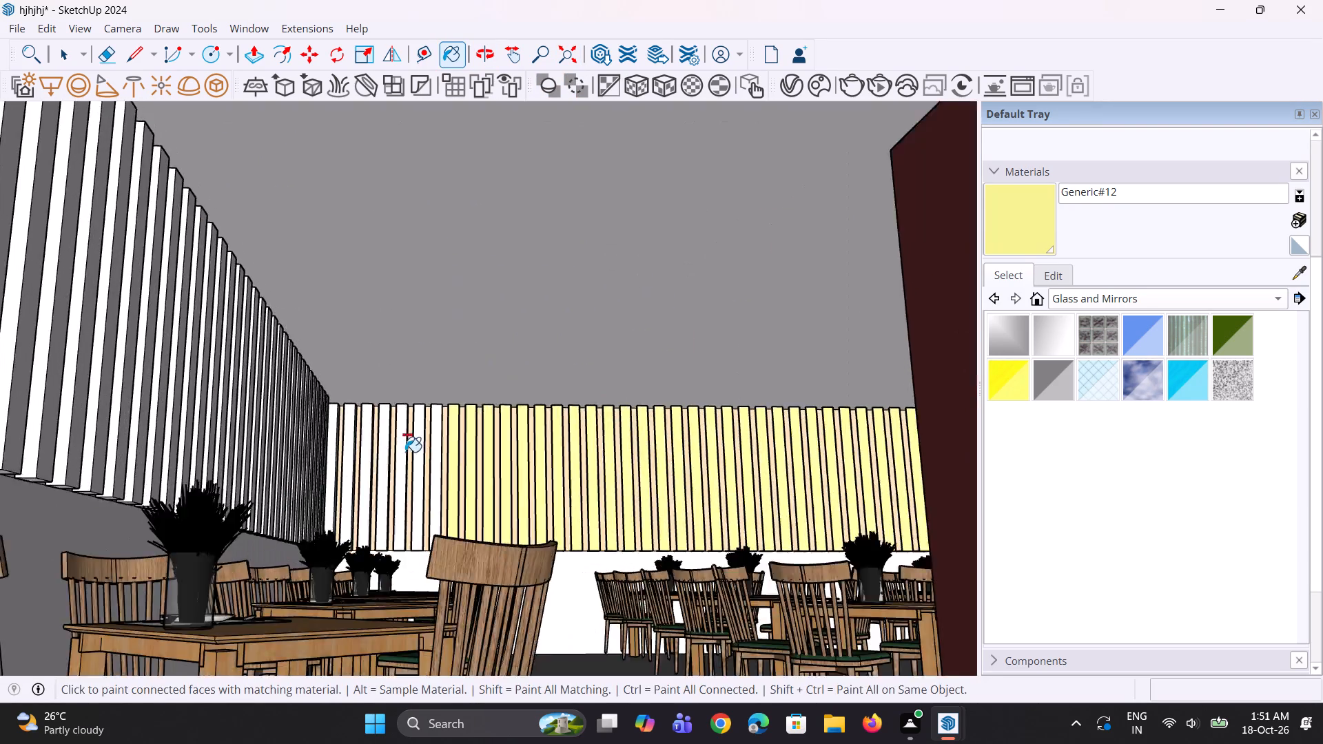
pyautogui.moveTo(405, 459); pyautogui.dragTo(394, 509, button='middle')
pyautogui.scroll(5, 464, 488)
pyautogui.click(429, 482)
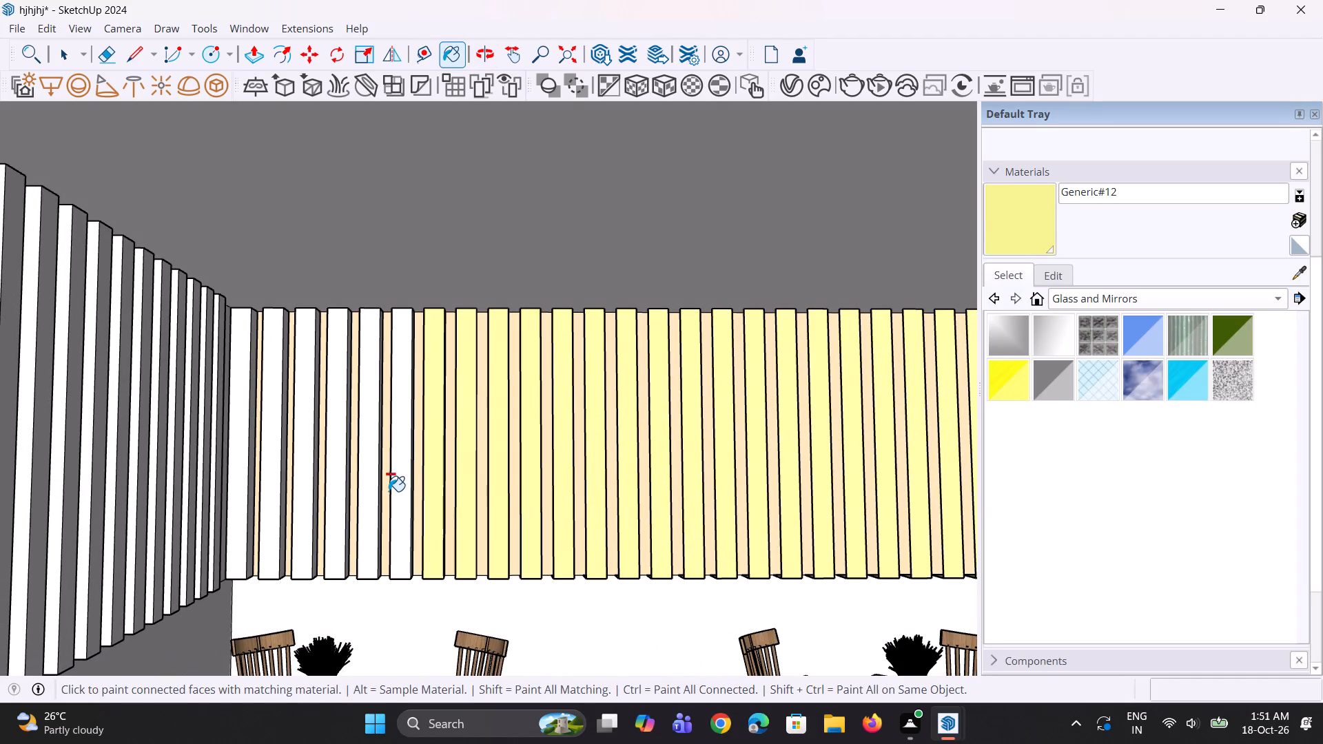
pyautogui.click(402, 497)
pyautogui.click(361, 513)
pyautogui.click(347, 515)
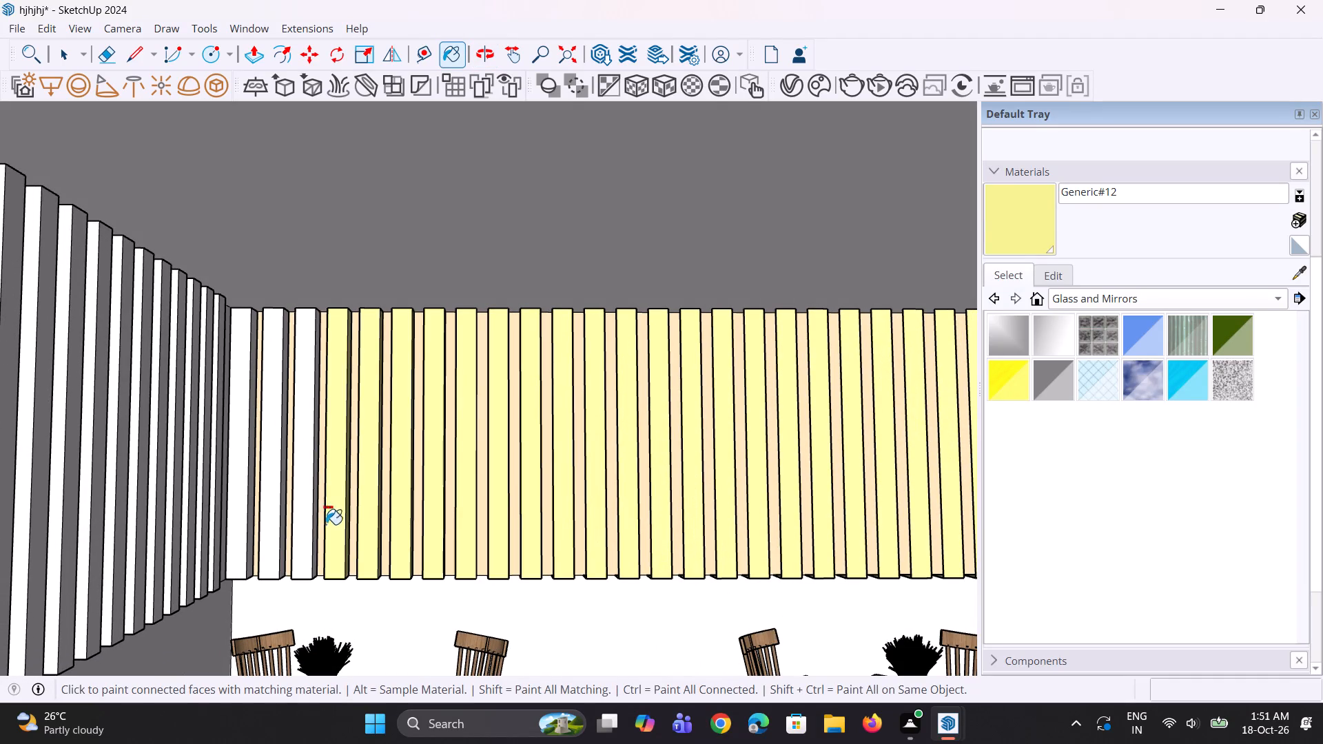
pyautogui.click(300, 527)
pyautogui.click(271, 537)
pyautogui.click(242, 541)
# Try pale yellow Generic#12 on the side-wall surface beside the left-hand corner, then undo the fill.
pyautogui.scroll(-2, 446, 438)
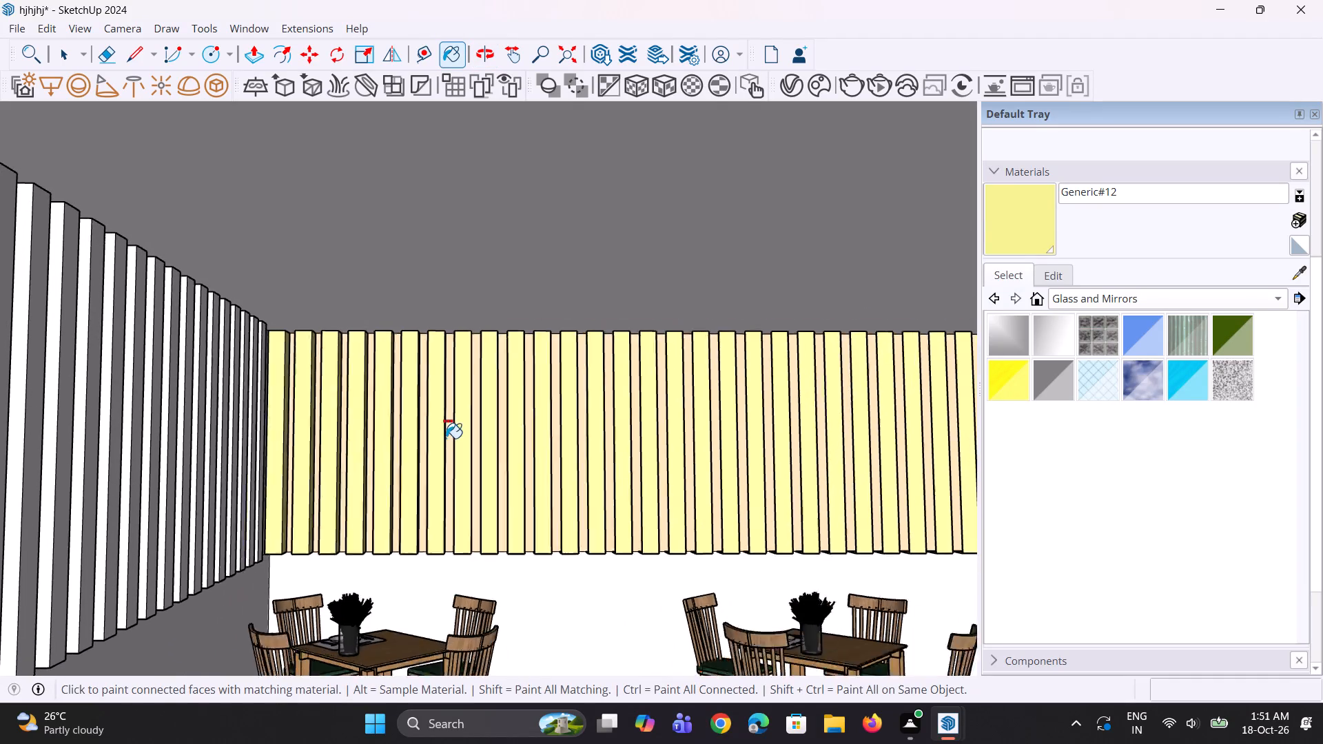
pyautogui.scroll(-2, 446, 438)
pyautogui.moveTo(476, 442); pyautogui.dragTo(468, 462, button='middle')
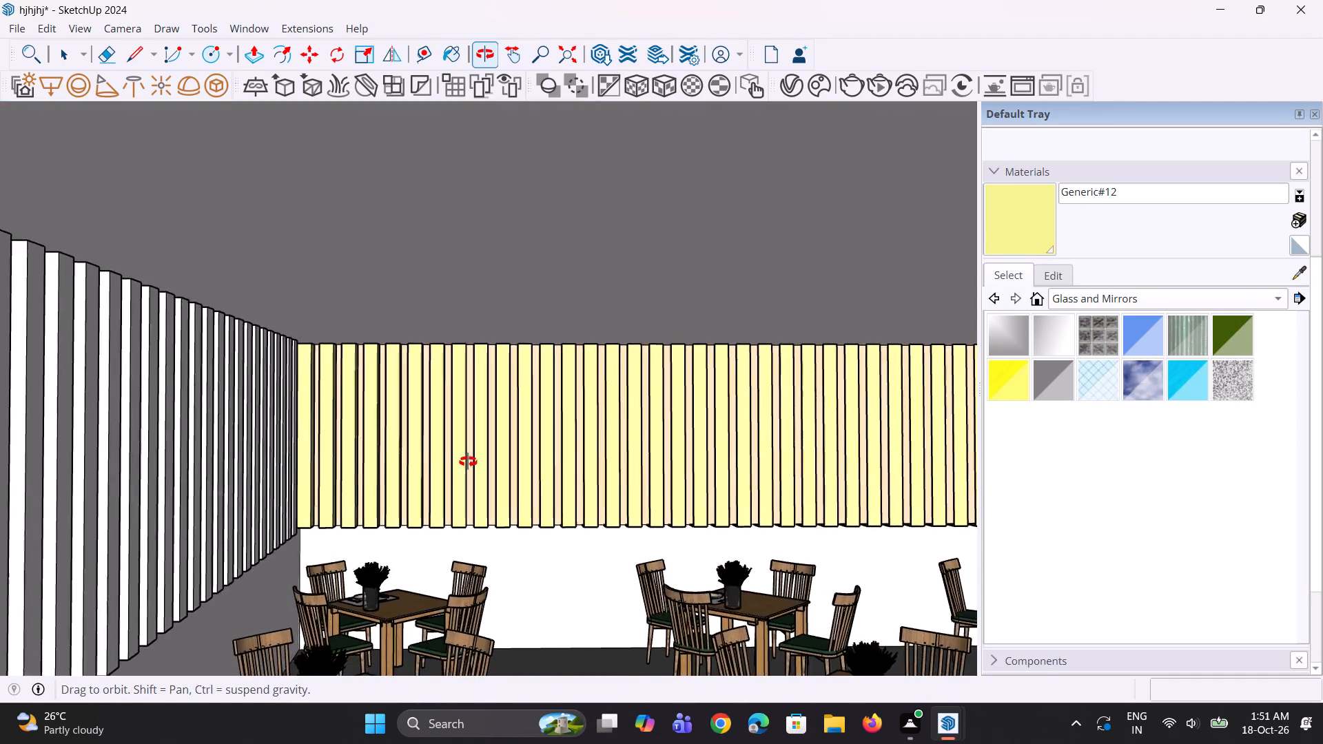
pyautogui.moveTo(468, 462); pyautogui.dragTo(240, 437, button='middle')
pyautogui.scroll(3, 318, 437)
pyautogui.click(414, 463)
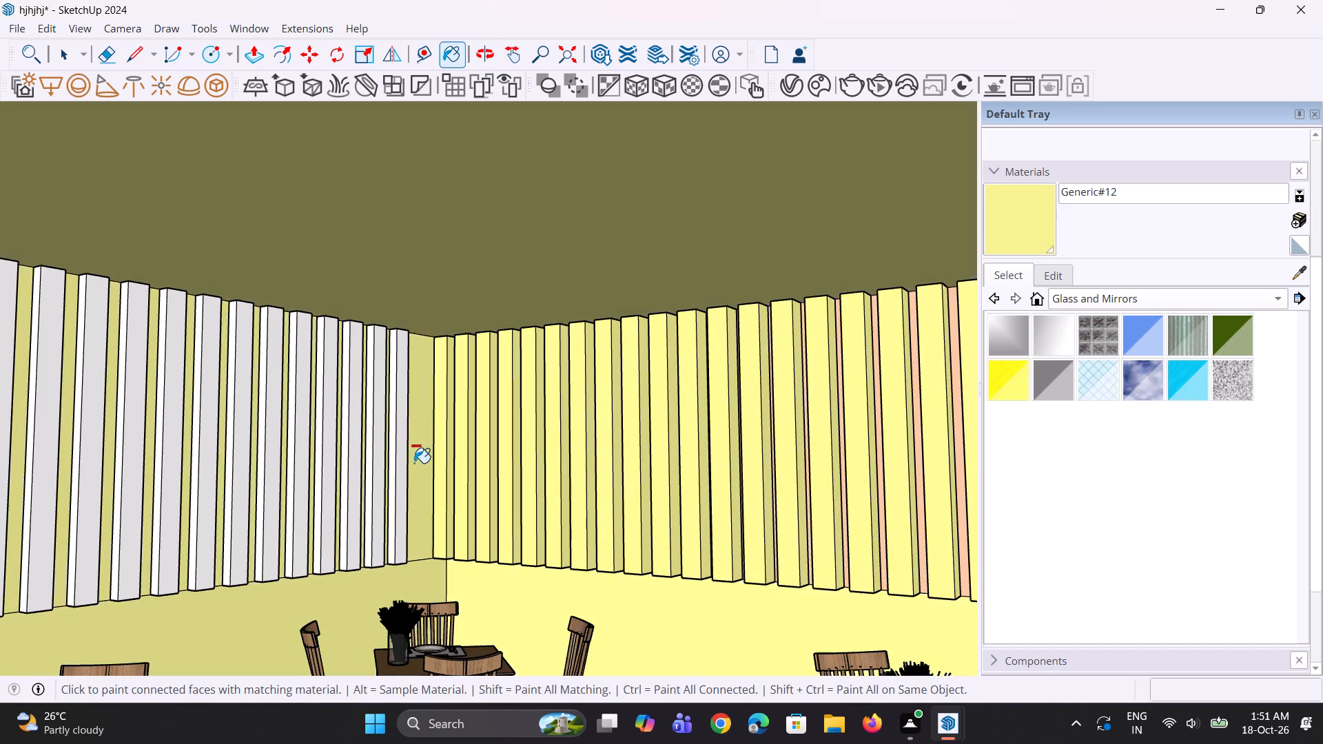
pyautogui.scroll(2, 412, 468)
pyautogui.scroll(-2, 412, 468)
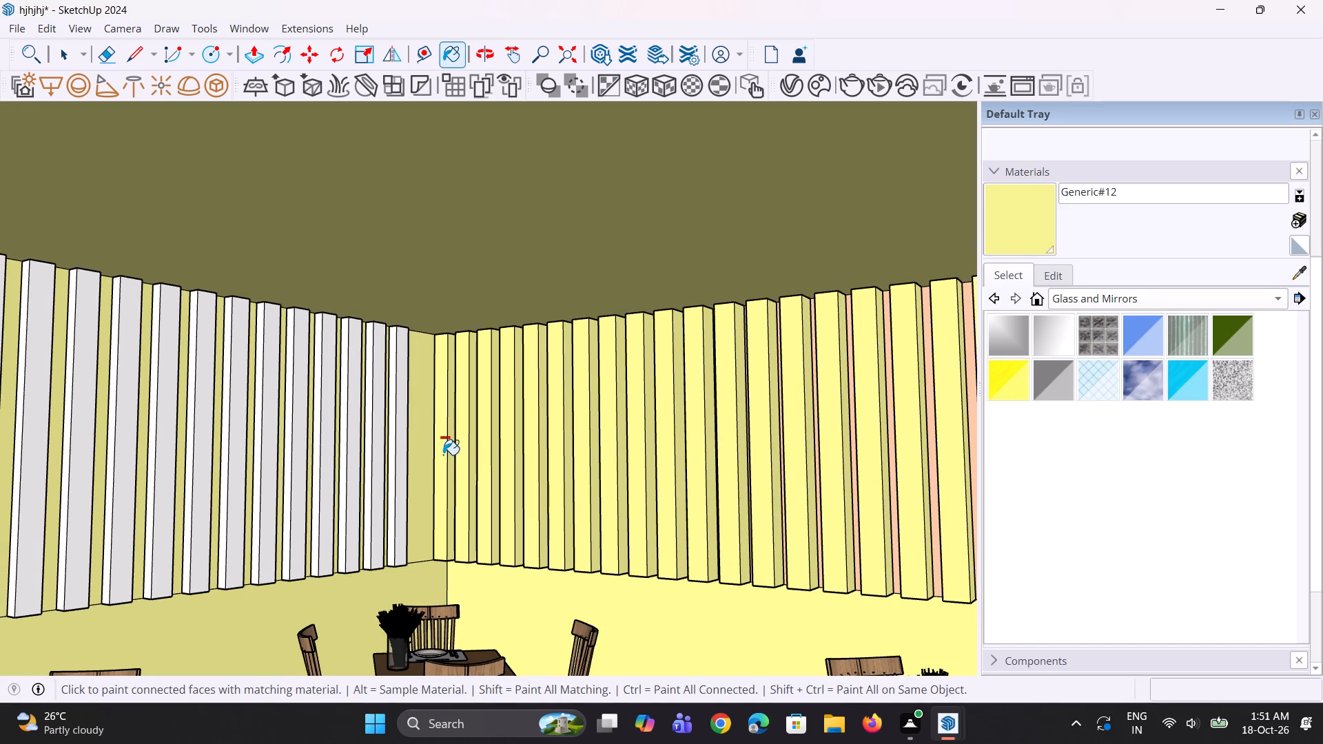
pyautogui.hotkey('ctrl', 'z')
# Paint the two left side-wall slats nearest the back-wall corner with pale yellow Generic#12.
pyautogui.click(398, 475)
pyautogui.scroll(2, 371, 510)
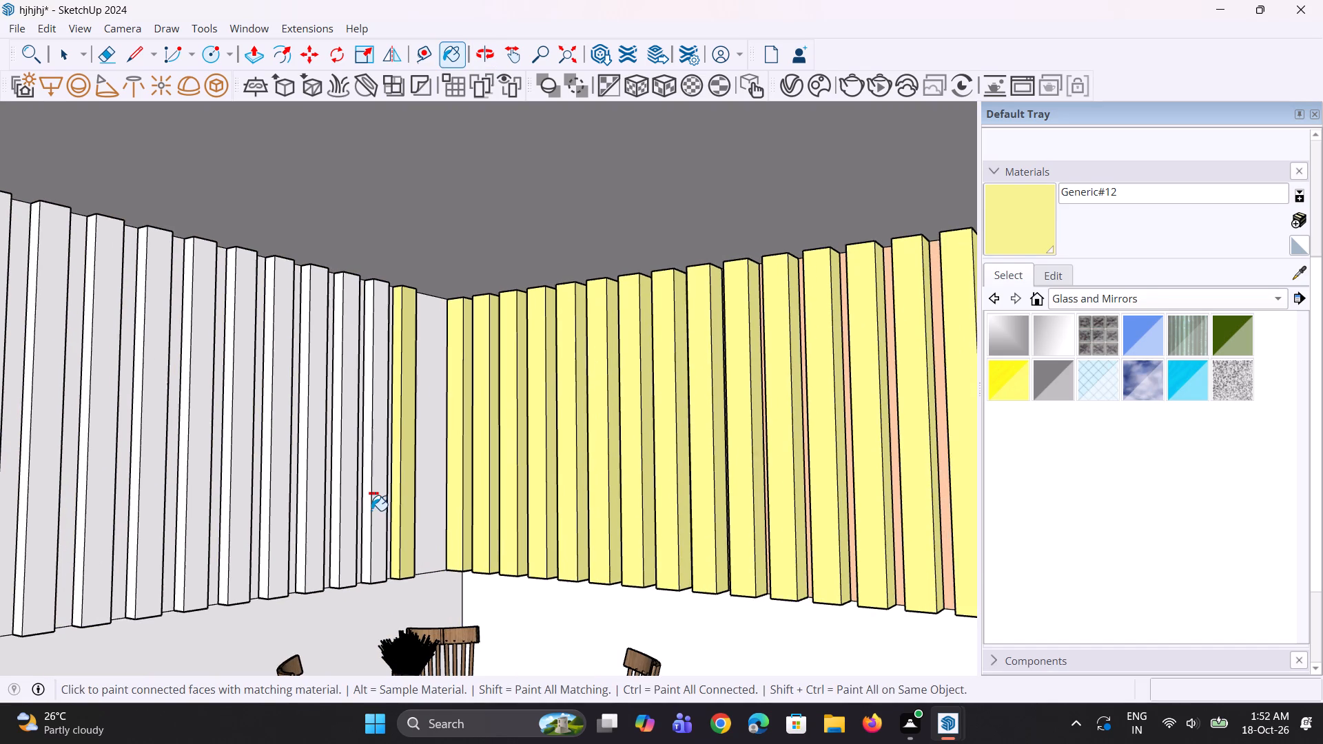
pyautogui.click(371, 510)
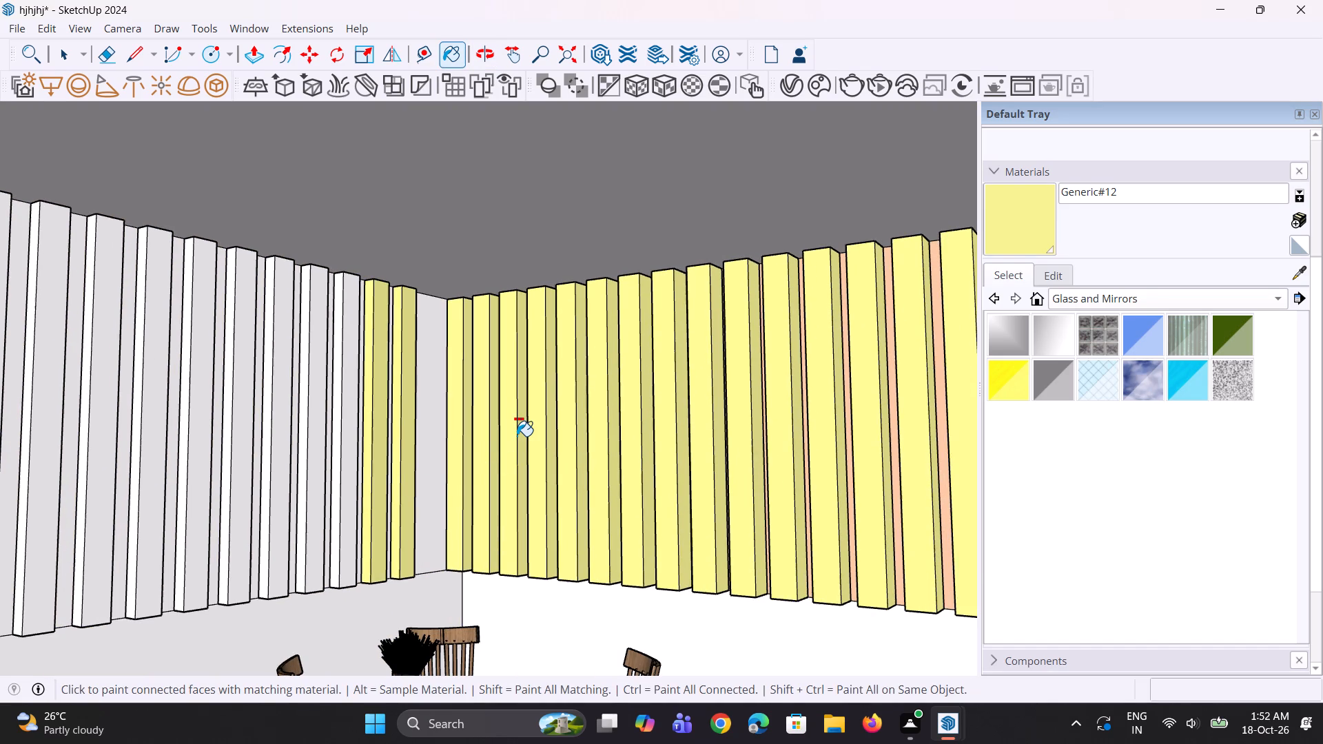
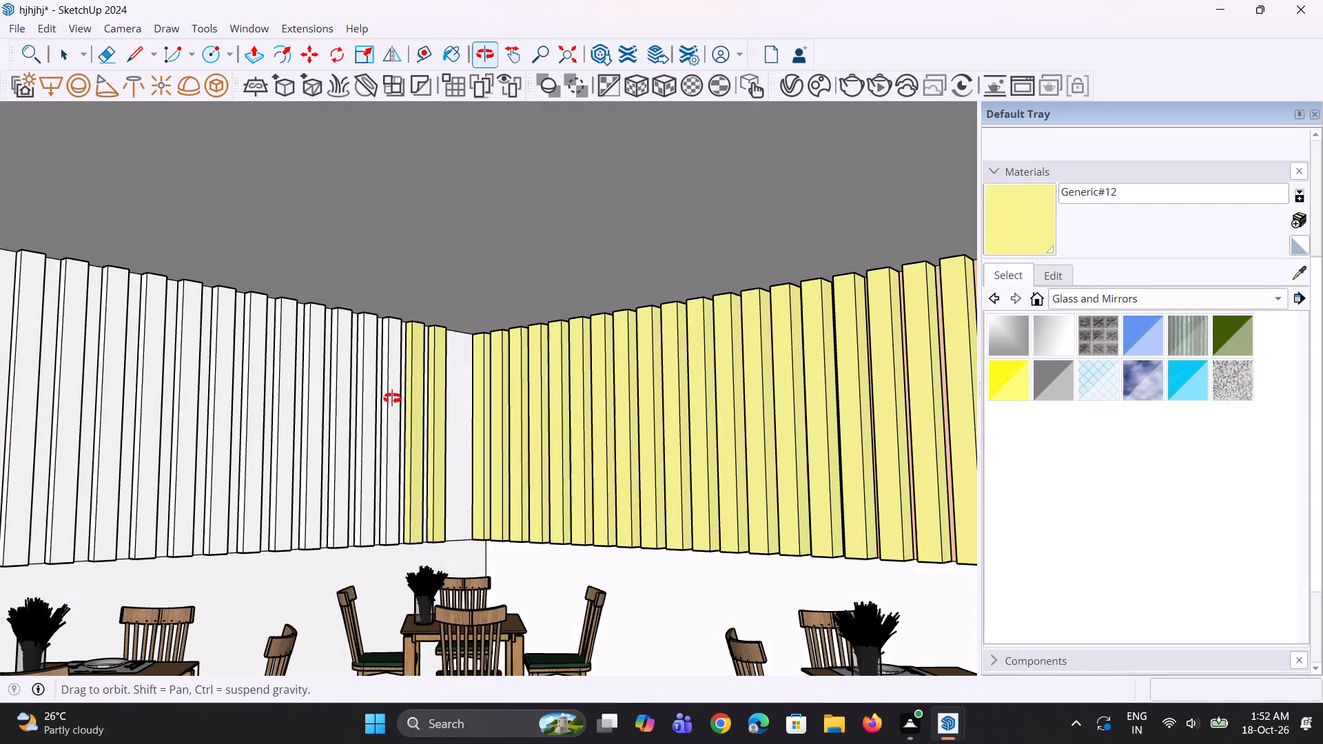
# Paint the next five white slats on the left side wall, moving away from the back corner, with pale yellow Generic#12.
pyautogui.click(392, 398)
pyautogui.scroll(3, 365, 413)
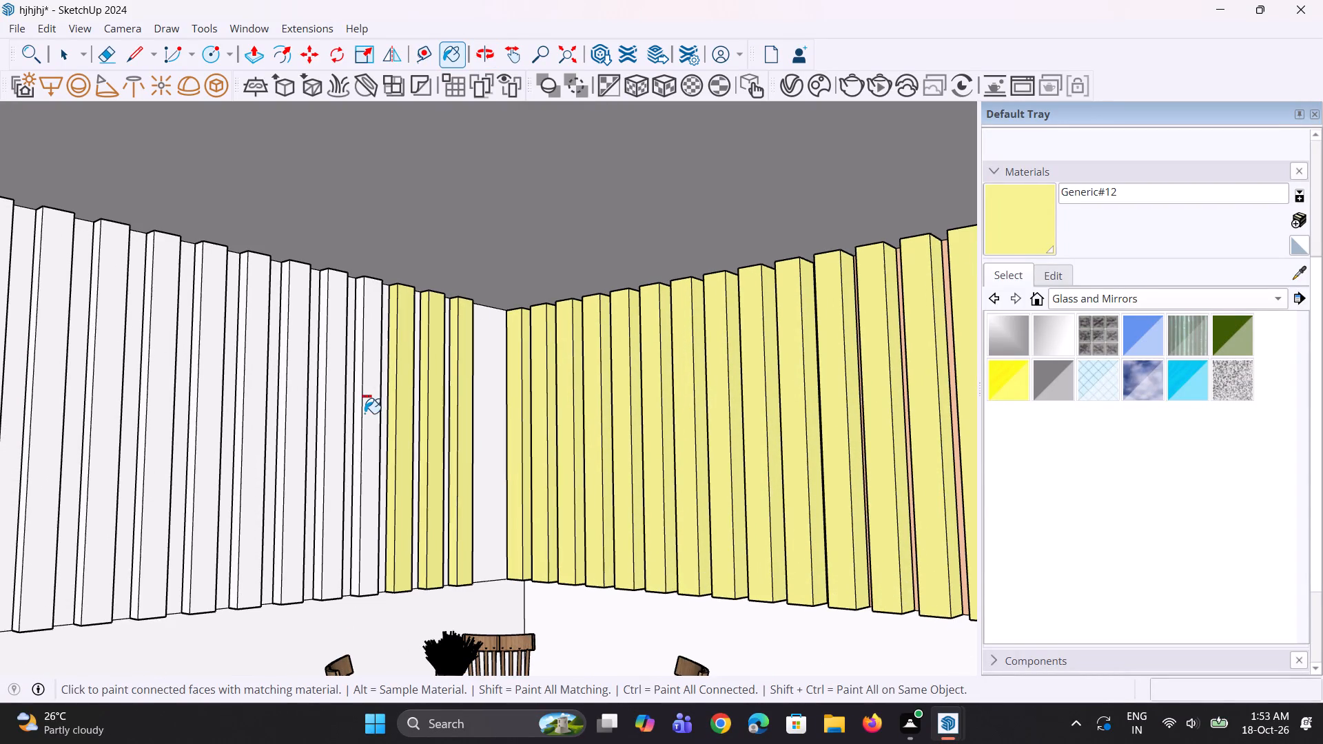
pyautogui.click(372, 413)
pyautogui.click(337, 422)
pyautogui.scroll(-4, 426, 375)
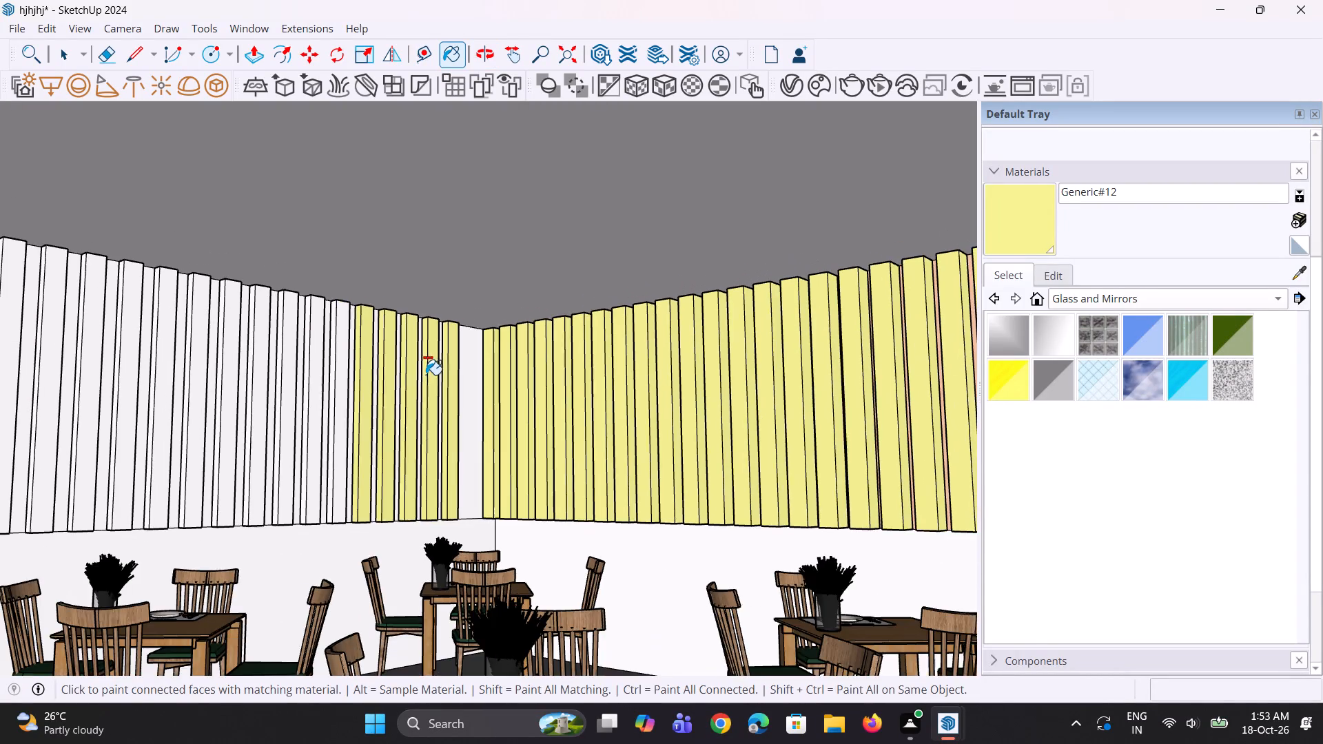
pyautogui.scroll(3, 369, 375)
pyautogui.click(337, 365)
pyautogui.click(291, 376)
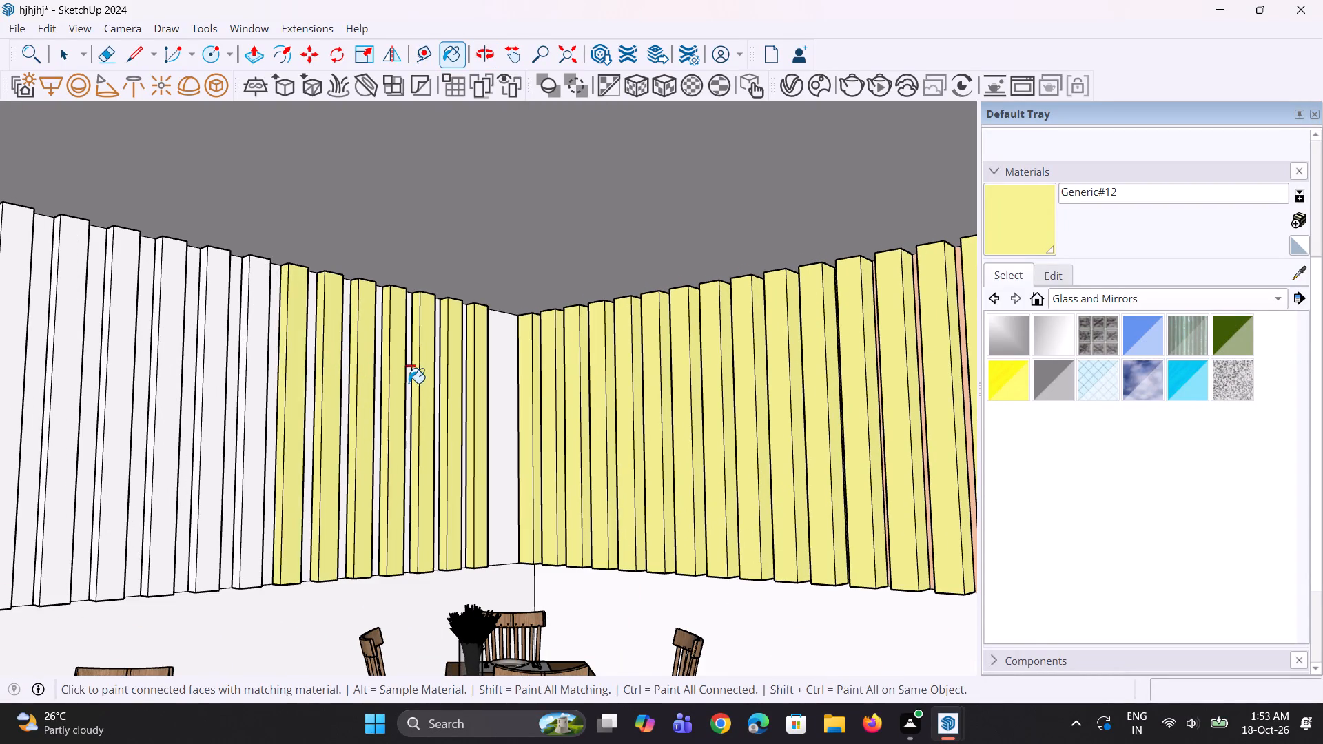
# Continue along the left side wall towards the front, painting the next seven white slats with pale yellow Generic#12.
pyautogui.scroll(-4, 462, 382)
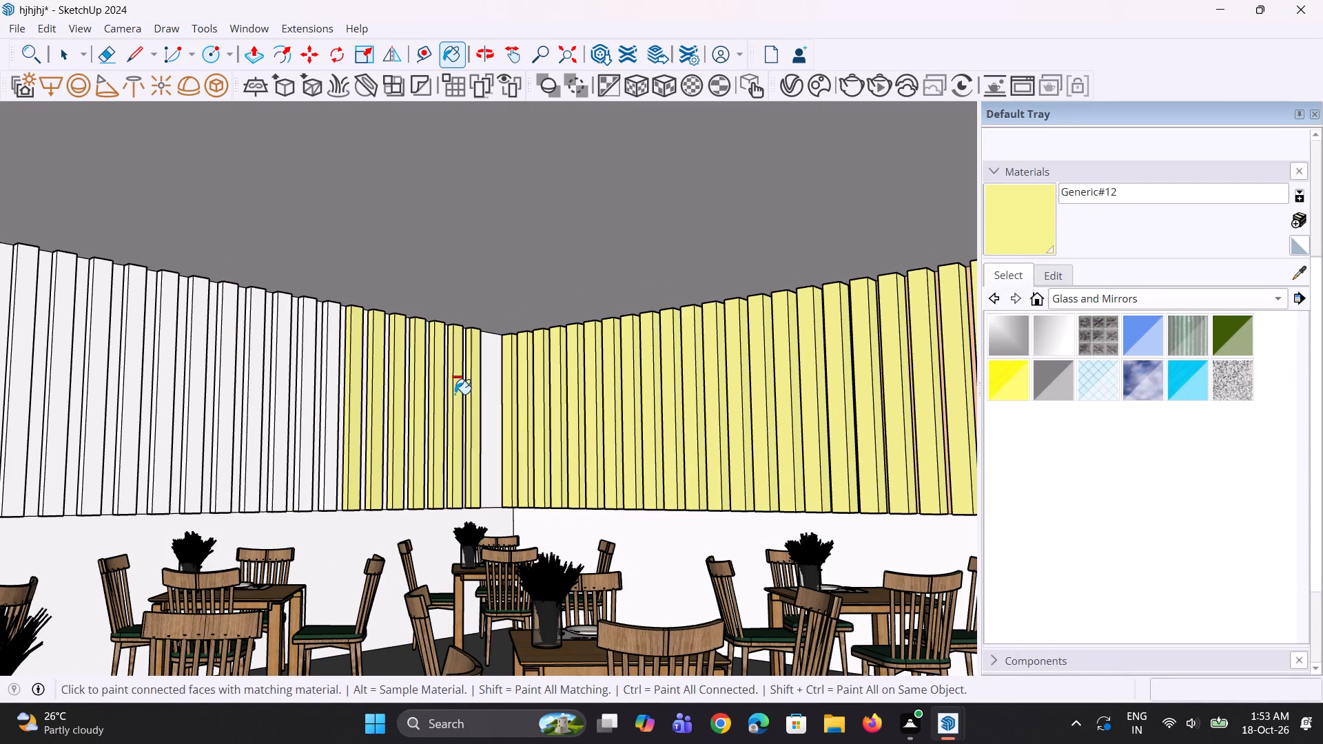
pyautogui.scroll(-1, 455, 394)
pyautogui.moveTo(416, 411); pyautogui.dragTo(384, 415, button='middle')
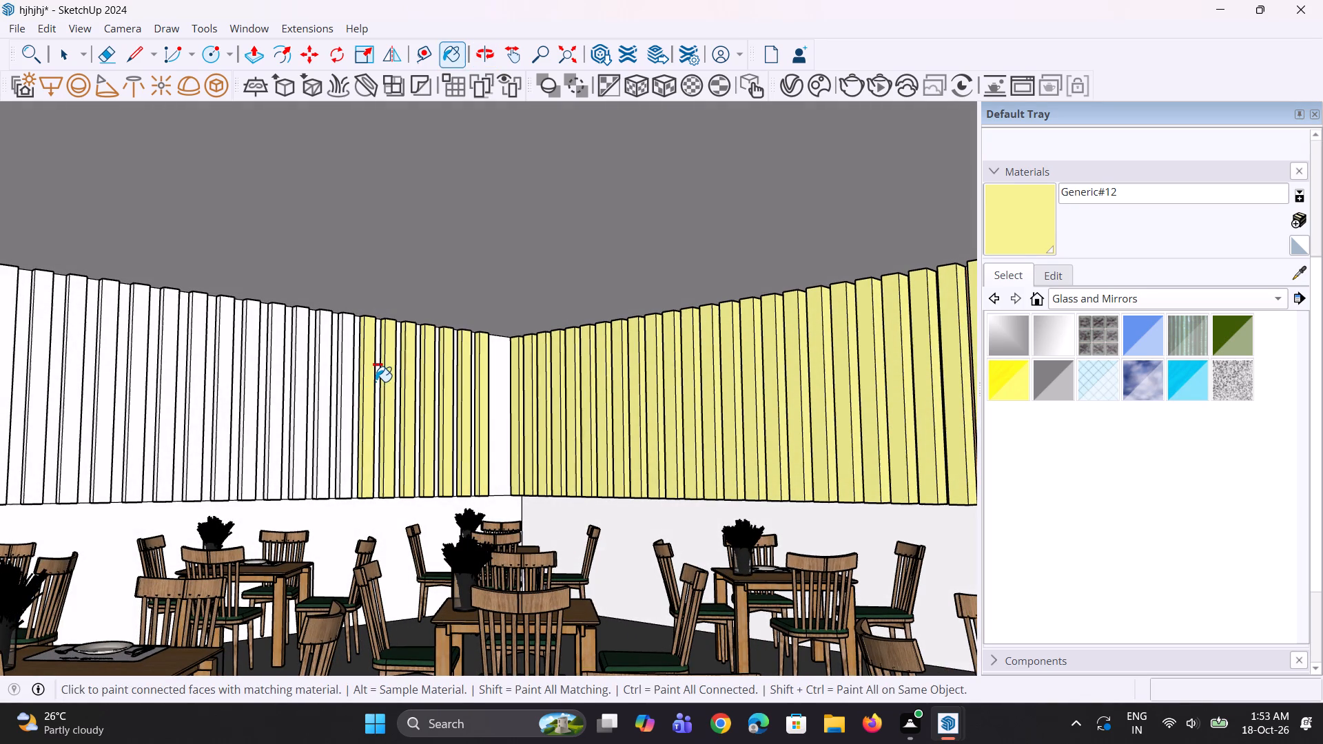
pyautogui.scroll(-2, 371, 383)
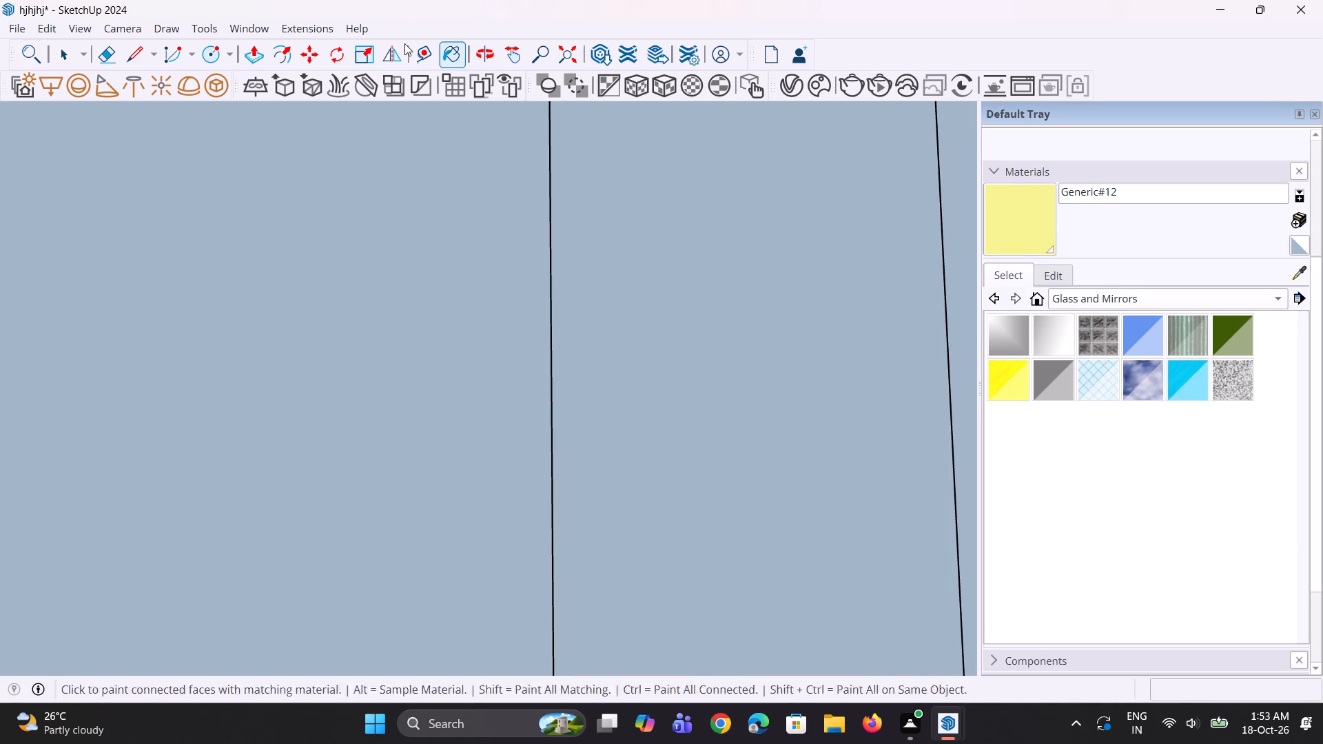
pyautogui.click(558, 65)
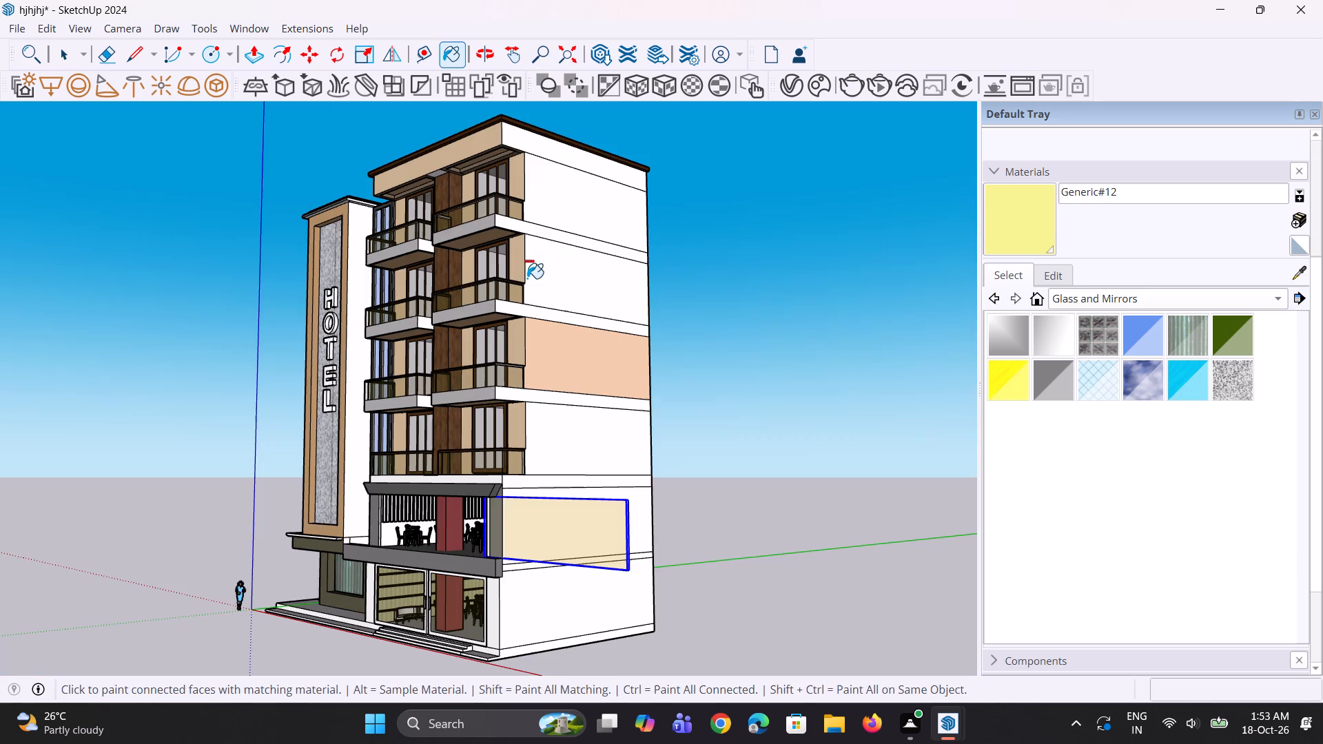
pyautogui.moveTo(471, 331); pyautogui.dragTo(548, 307, button='middle')
pyautogui.scroll(3, 450, 482)
pyautogui.scroll(2, 402, 519)
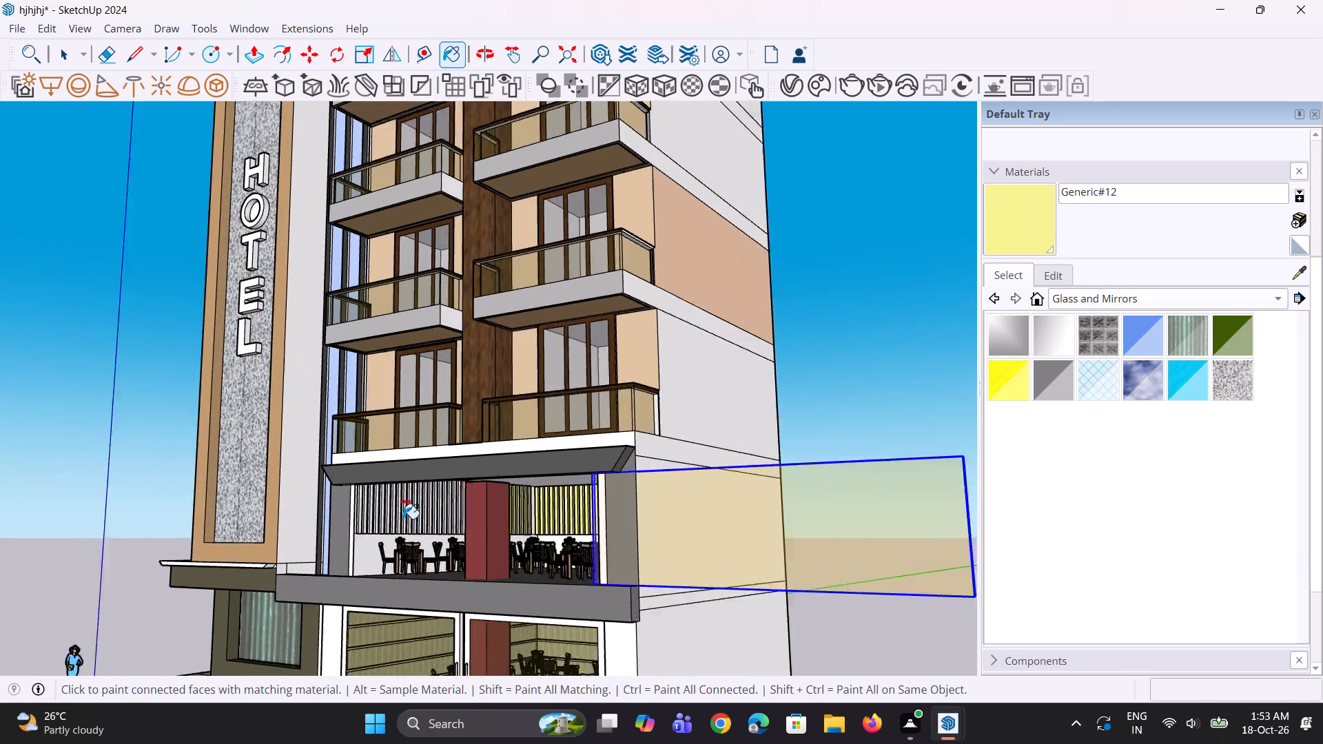
pyautogui.scroll(15, 403, 519)
pyautogui.click(658, 511)
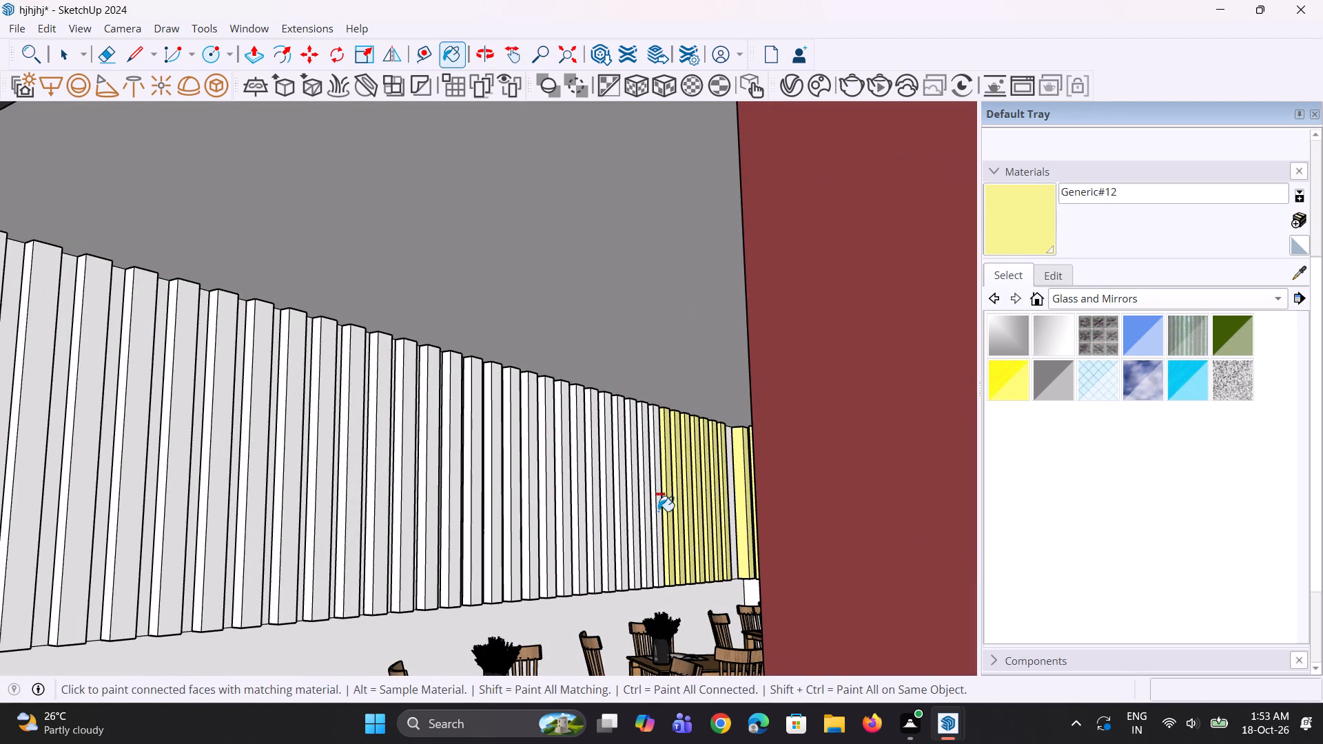
pyautogui.click(641, 514)
pyautogui.click(635, 513)
pyautogui.click(621, 514)
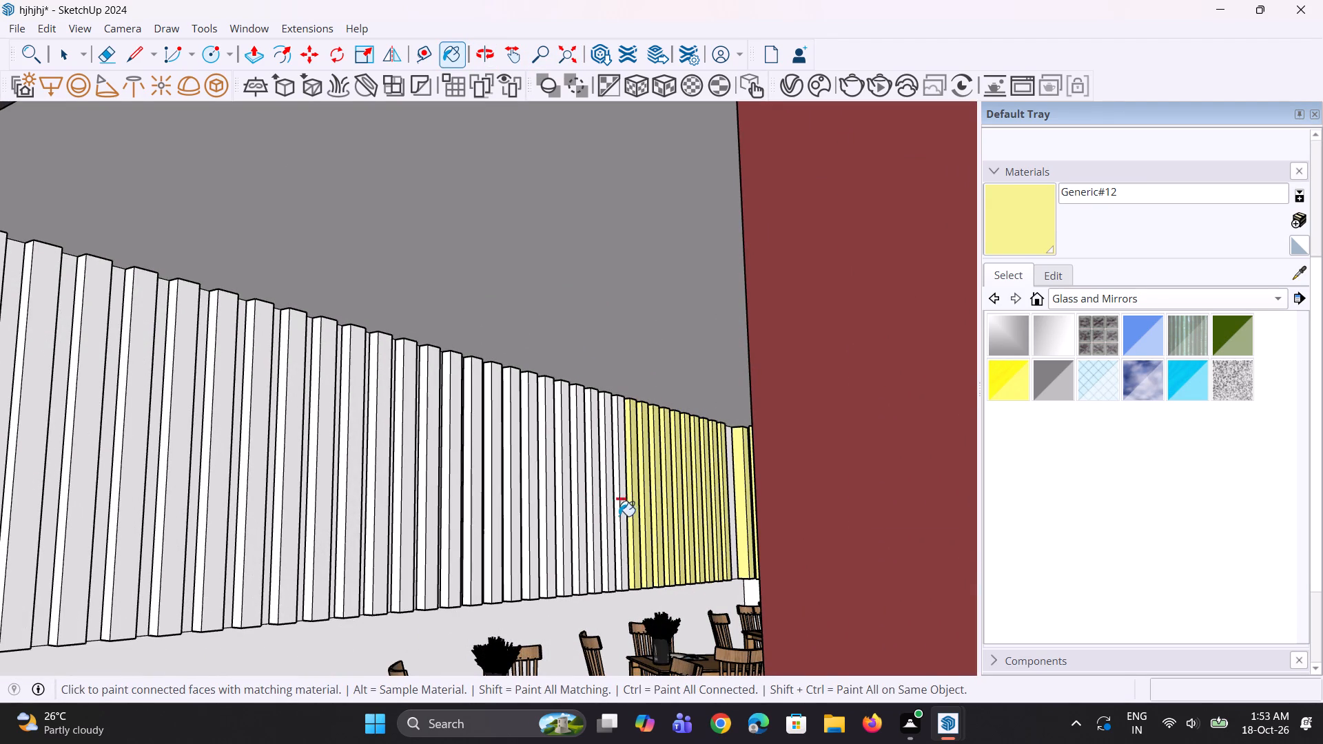
pyautogui.click(603, 522)
pyautogui.click(593, 521)
pyautogui.scroll(2, 583, 524)
pyautogui.click(581, 522)
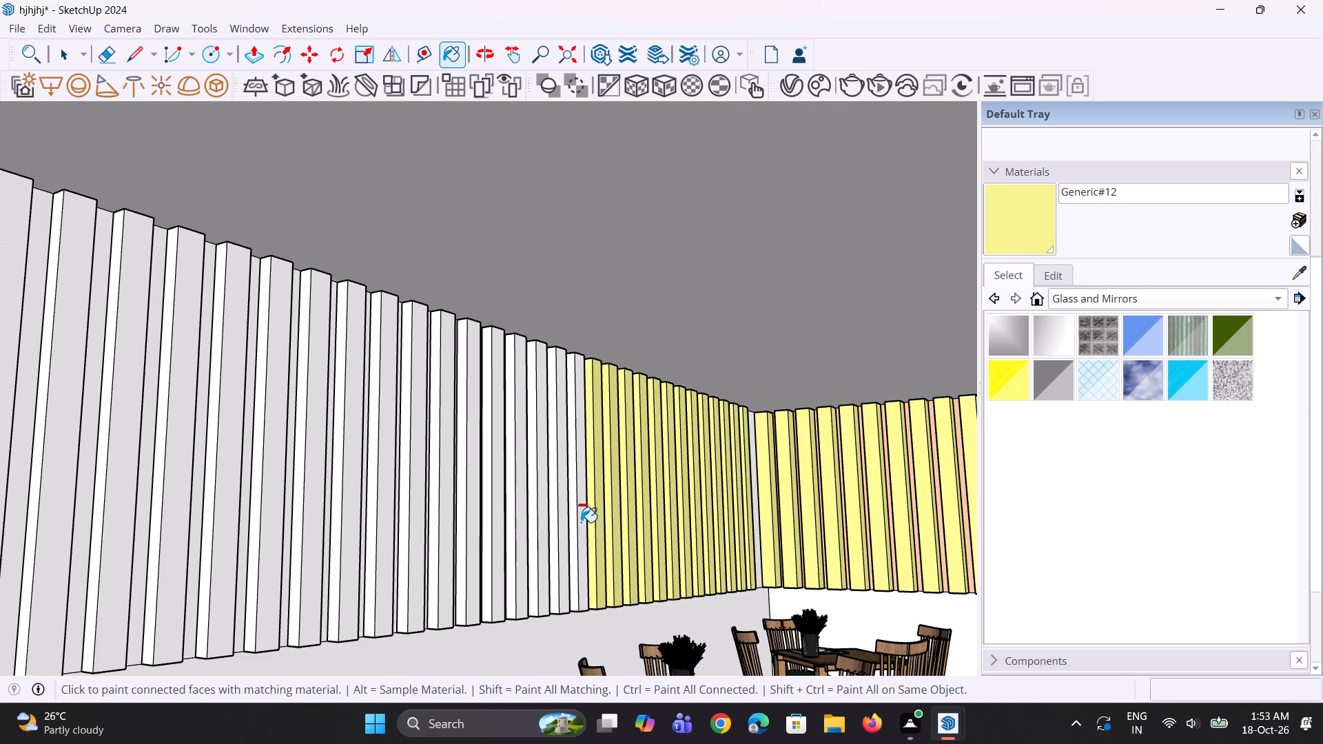
# Paint the following nine white slats on the left side wall with pale yellow Generic#12.
pyautogui.click(564, 530)
pyautogui.click(544, 520)
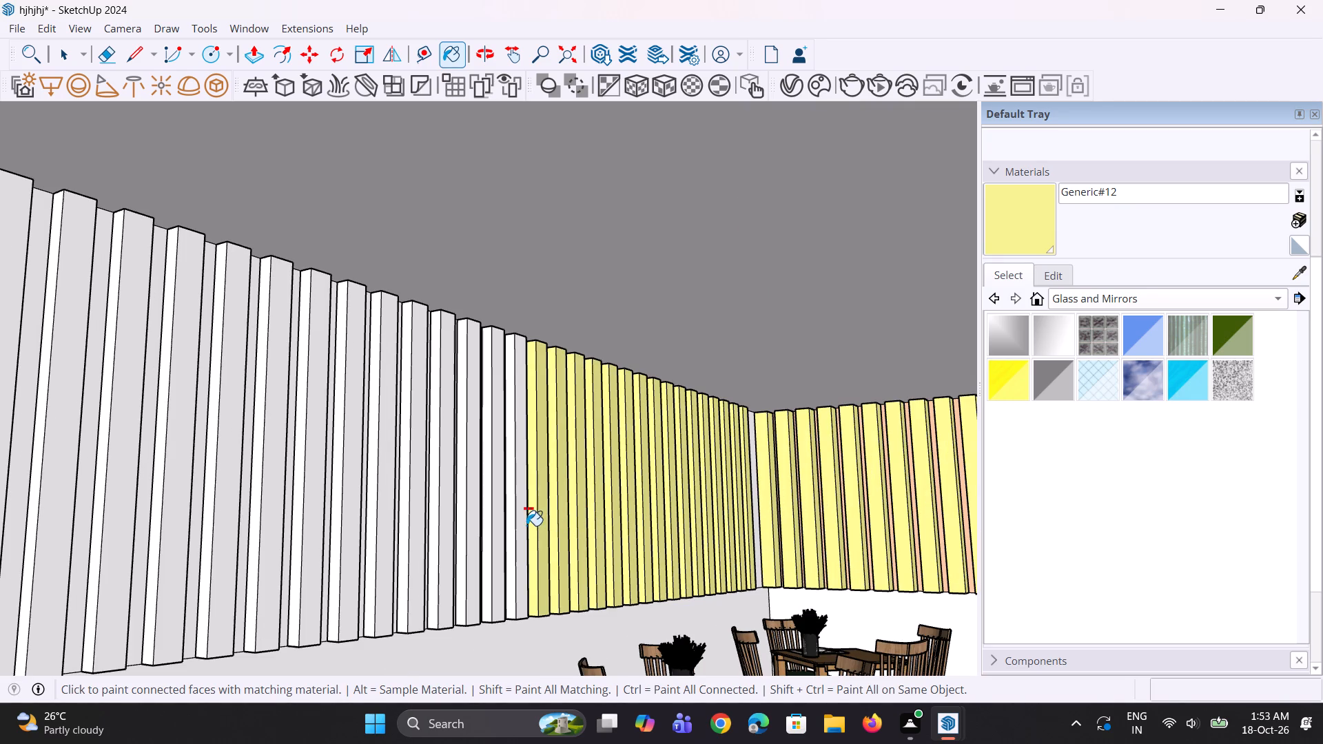
pyautogui.click(520, 531)
pyautogui.click(495, 539)
pyautogui.click(471, 541)
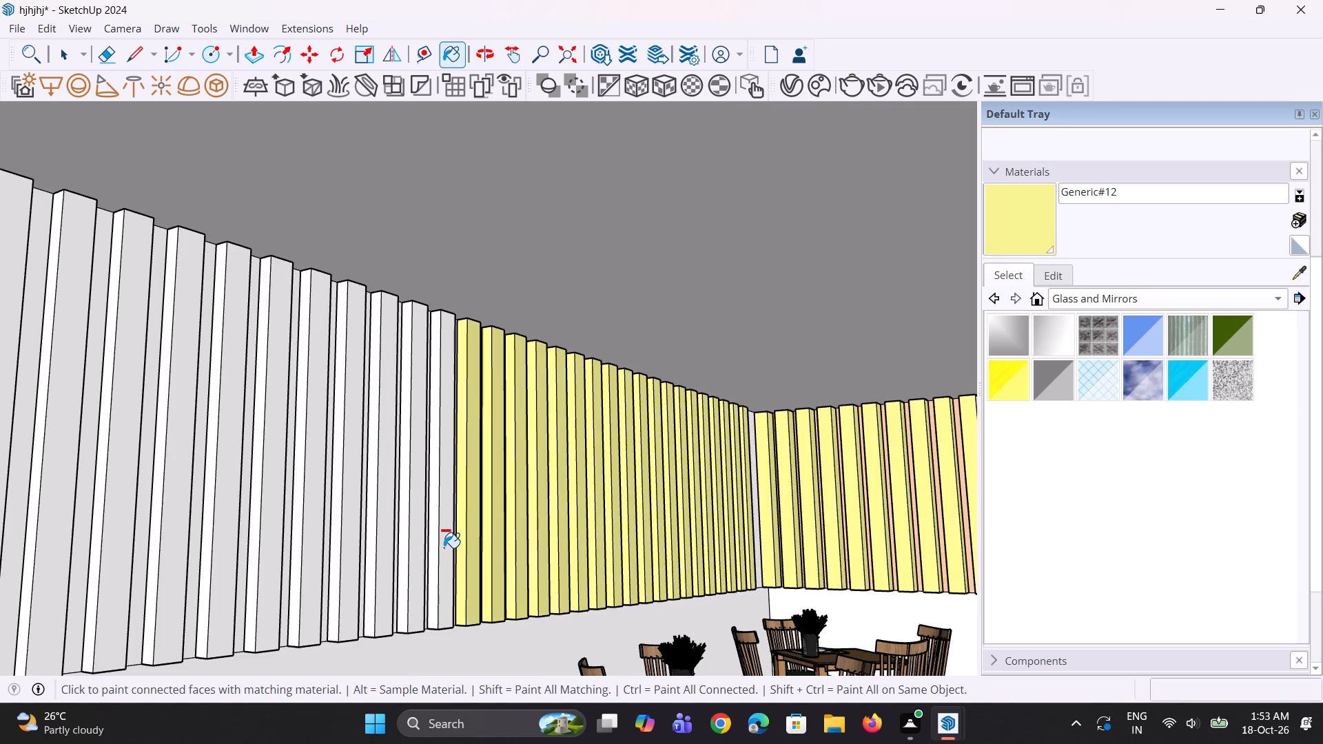
pyautogui.click(444, 548)
pyautogui.click(416, 551)
pyautogui.click(382, 561)
pyautogui.click(339, 571)
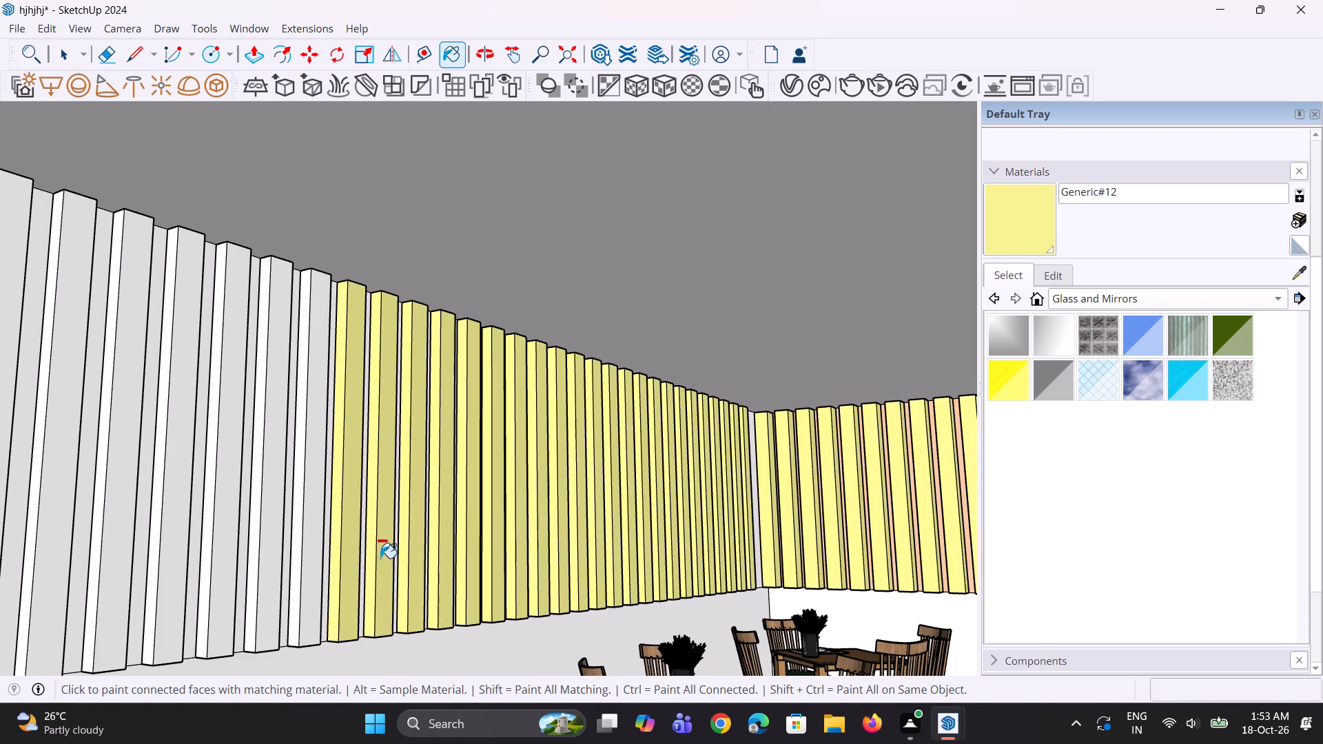
# Paint nine more white slats on the left side wall, approaching the front opening, with pale yellow Generic#12.
pyautogui.scroll(-3, 533, 490)
pyautogui.moveTo(424, 503); pyautogui.dragTo(517, 513, button='middle')
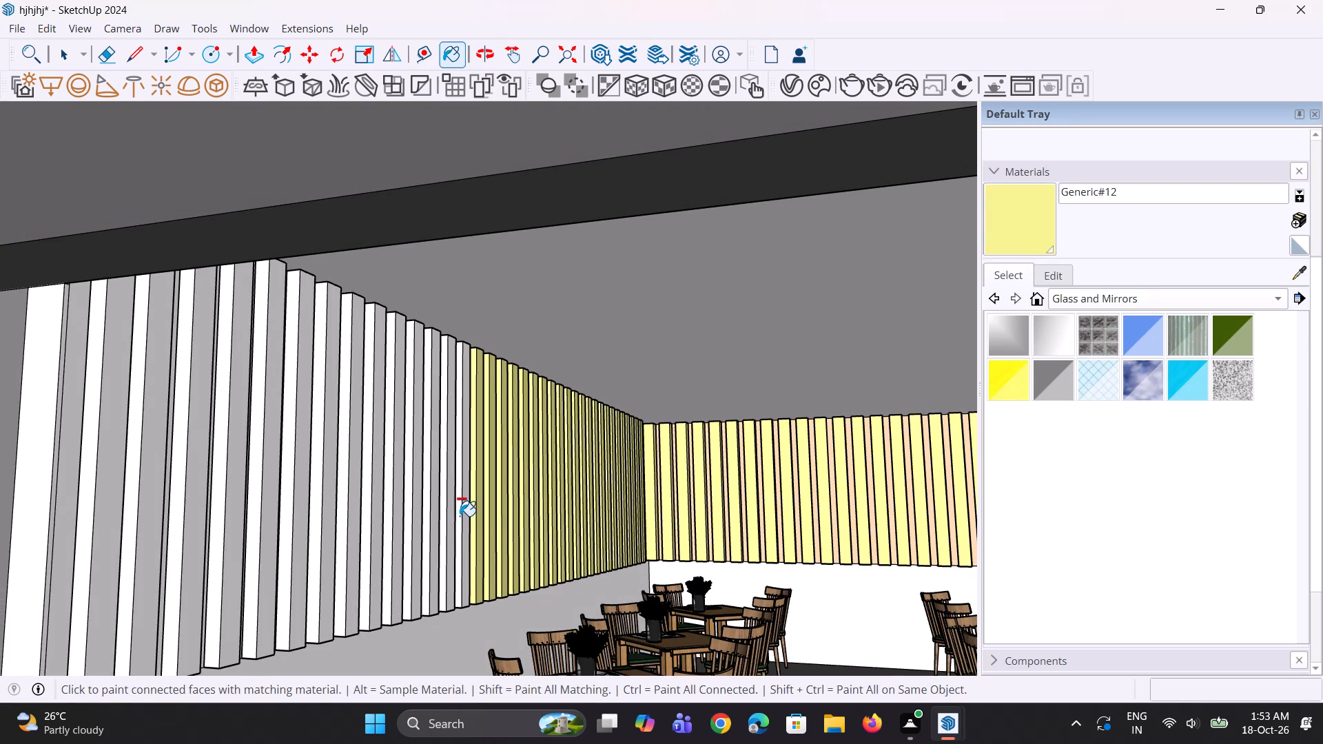
pyautogui.scroll(-2, 460, 513)
pyautogui.click(460, 506)
pyautogui.click(450, 515)
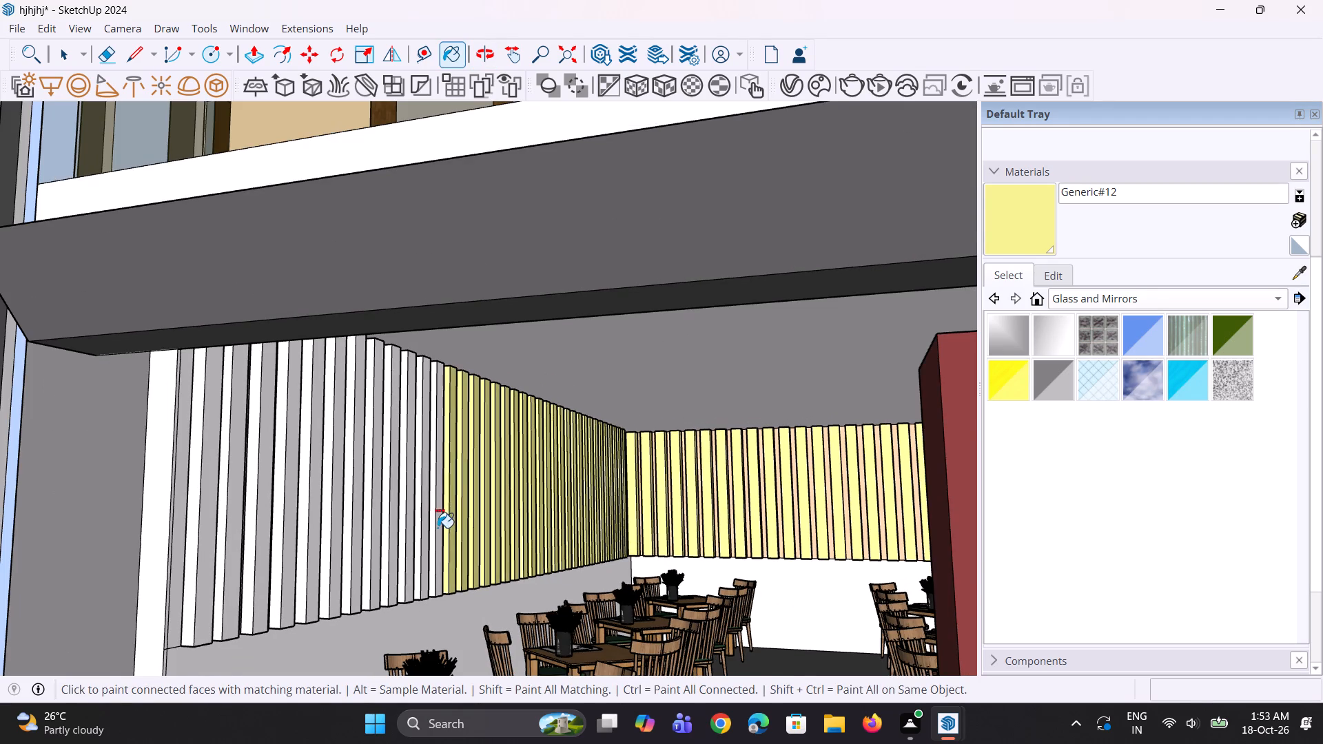
pyautogui.scroll(3, 438, 528)
pyautogui.click(435, 526)
pyautogui.click(416, 532)
pyautogui.click(395, 534)
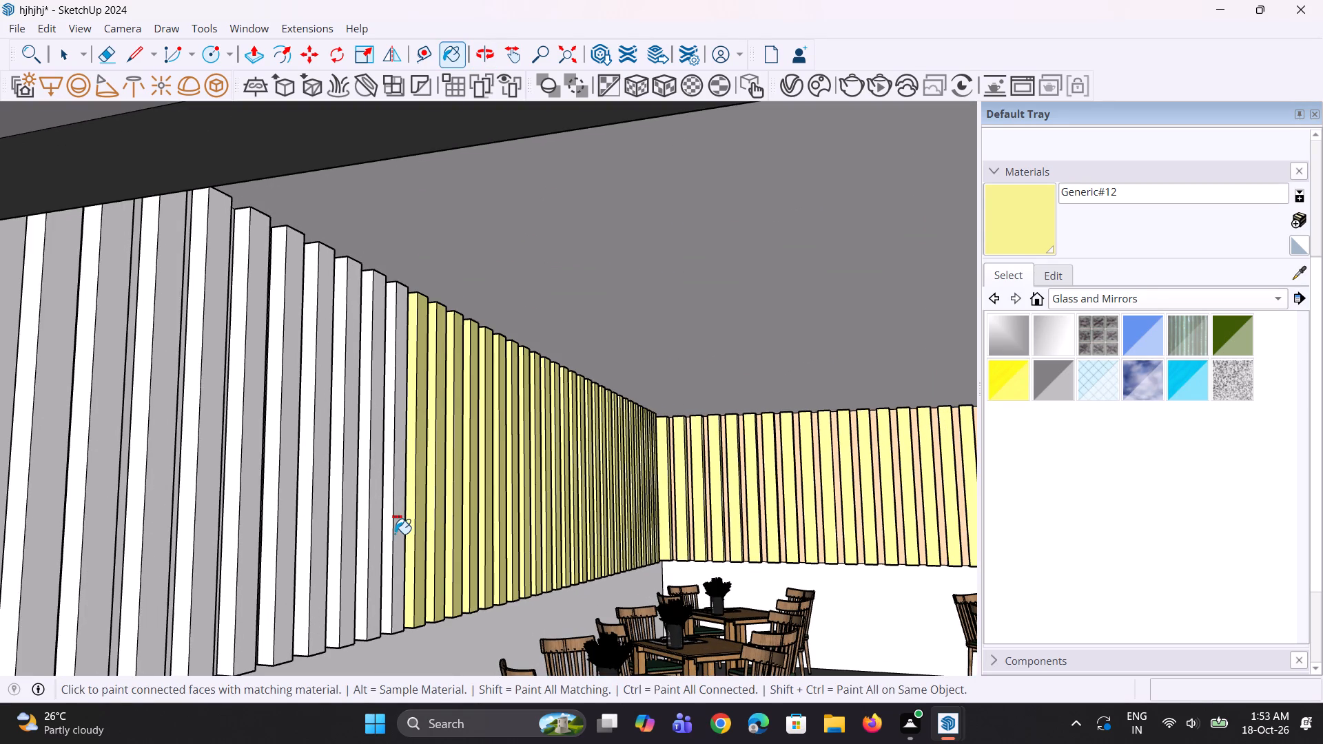
pyautogui.click(378, 534)
pyautogui.click(342, 527)
pyautogui.scroll(-3, 382, 490)
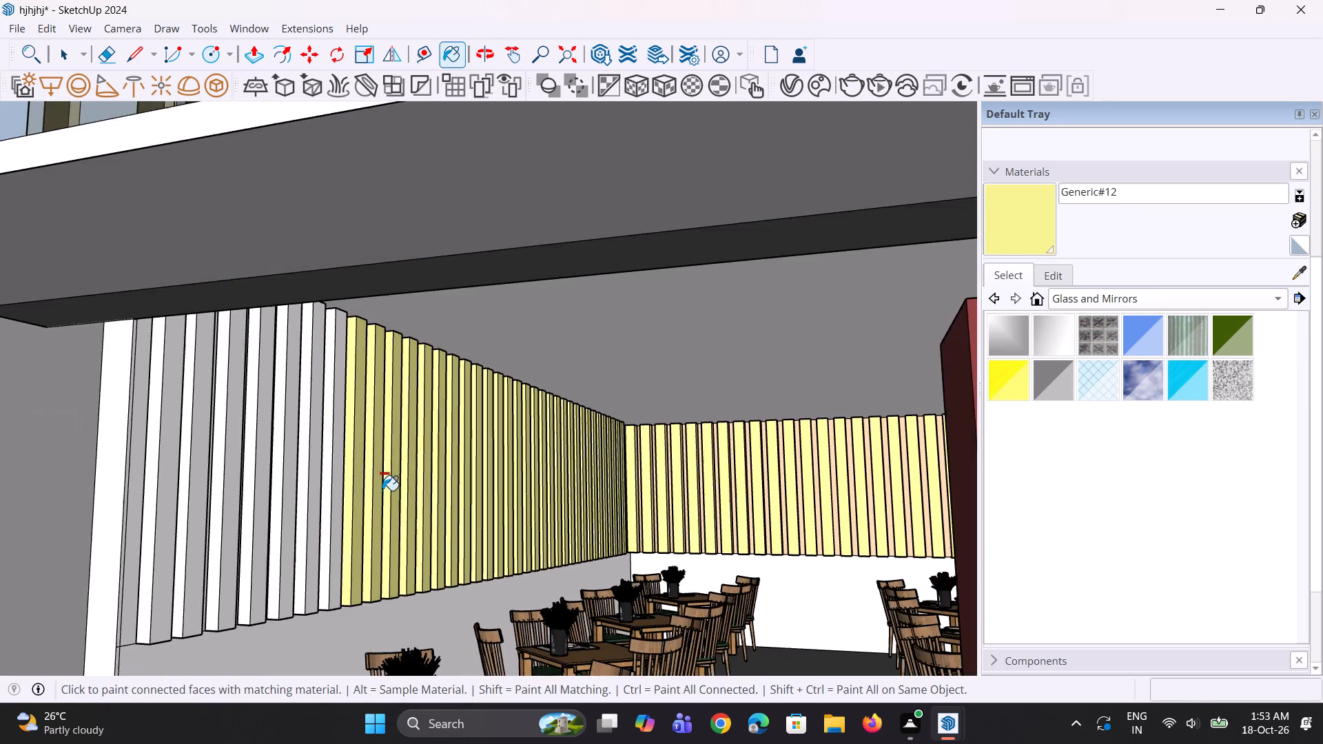
pyautogui.scroll(3, 336, 497)
pyautogui.click(336, 497)
pyautogui.click(297, 497)
# Paint the last five white slats of the left side wall, up to the front opening, with pale yellow Generic#12.
pyautogui.scroll(-6, 502, 433)
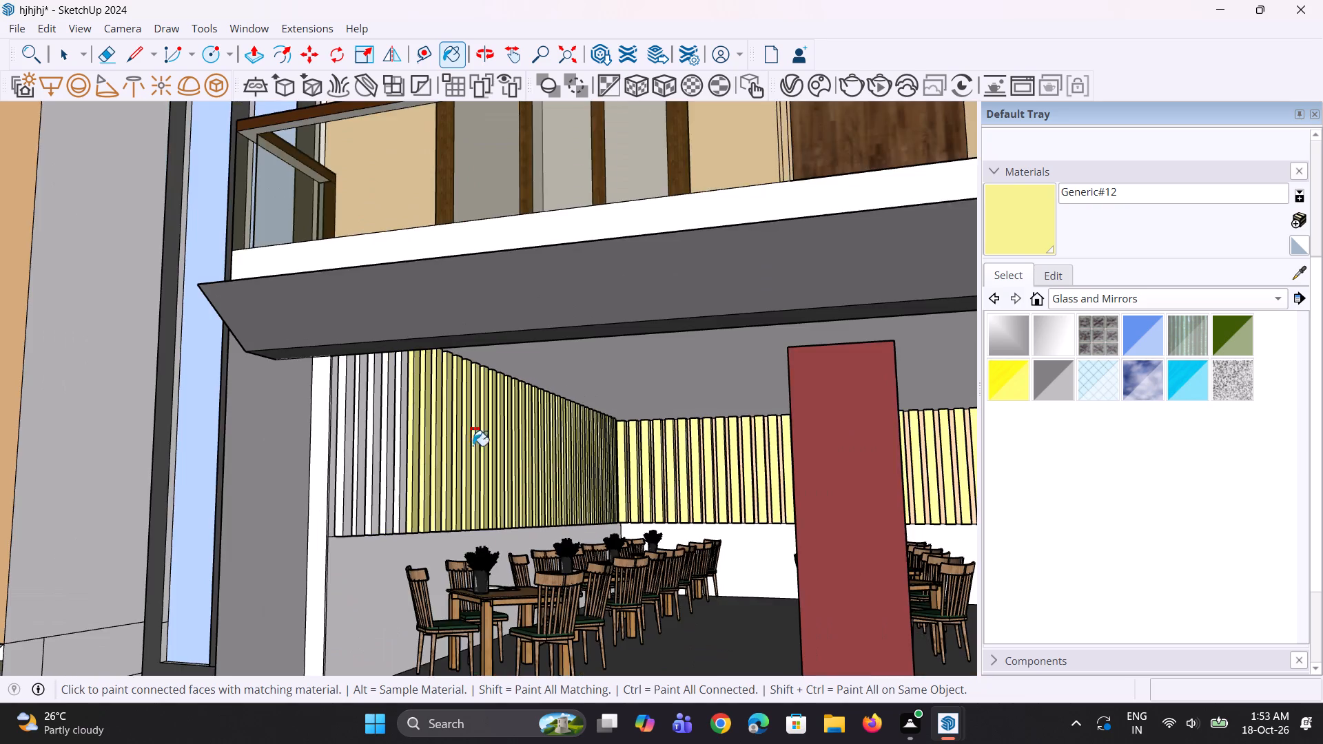
pyautogui.scroll(5, 393, 466)
pyautogui.click(404, 467)
pyautogui.click(374, 469)
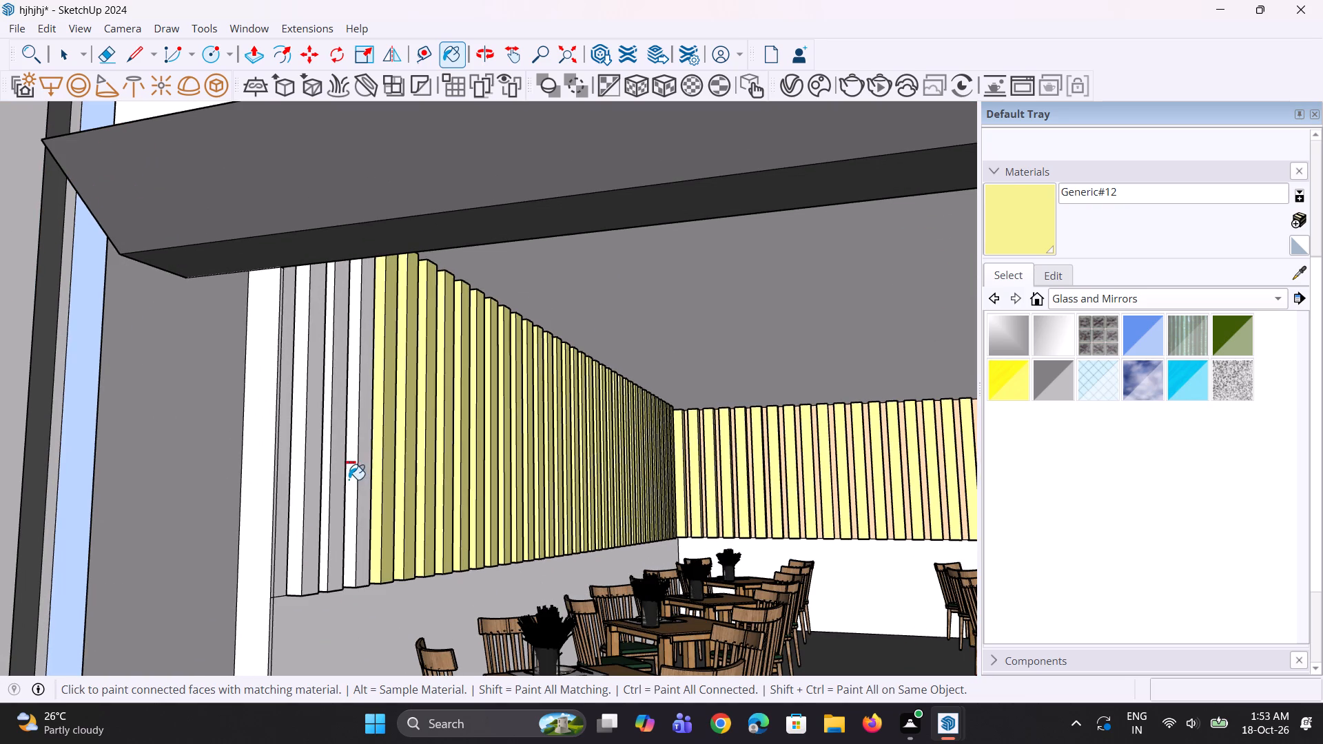
pyautogui.click(349, 479)
pyautogui.click(338, 495)
pyautogui.click(304, 495)
# Paint the five right side-wall slats nearest the back corner with pale yellow Generic#12.
pyautogui.scroll(-9, 426, 464)
pyautogui.moveTo(710, 493); pyautogui.dragTo(735, 495, button='middle')
pyautogui.scroll(-5, 530, 463)
pyautogui.moveTo(655, 479); pyautogui.dragTo(662, 480, button='middle')
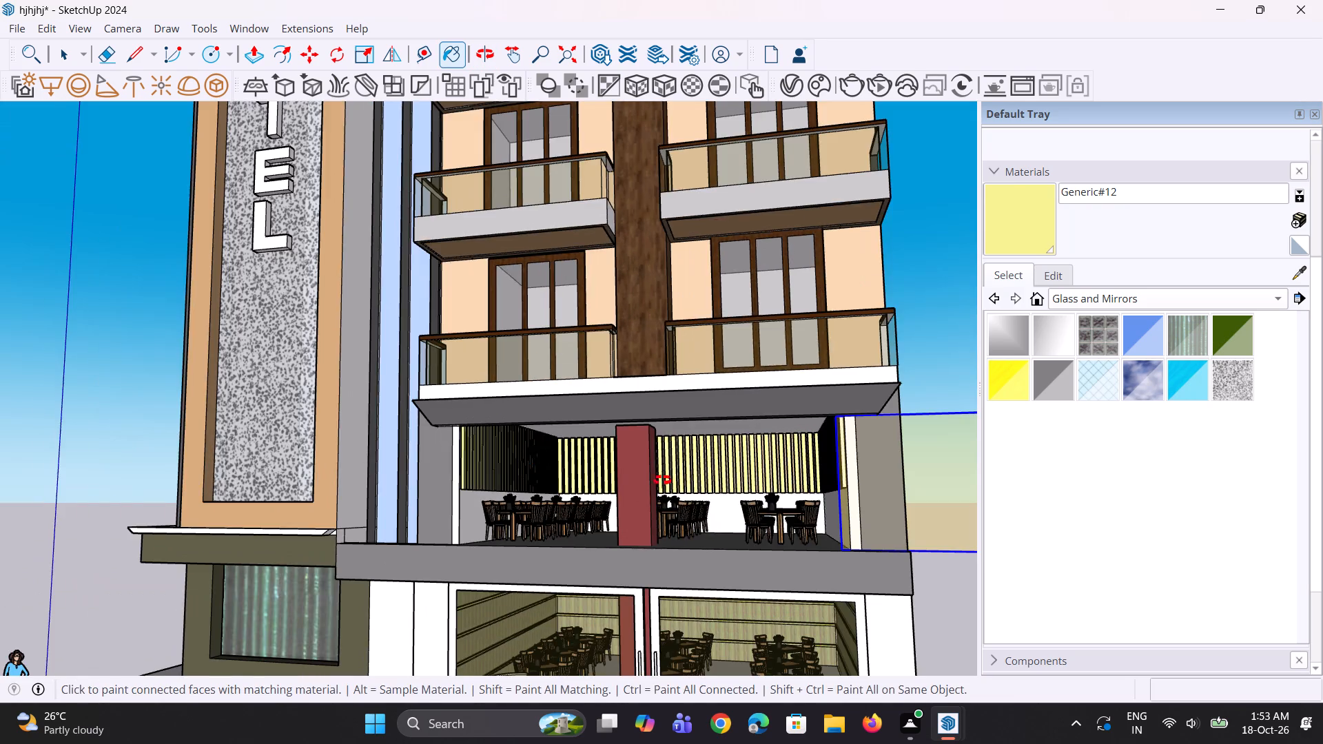
pyautogui.moveTo(662, 480); pyautogui.dragTo(728, 484, button='middle')
pyautogui.scroll(20, 789, 460)
pyautogui.scroll(1, 789, 460)
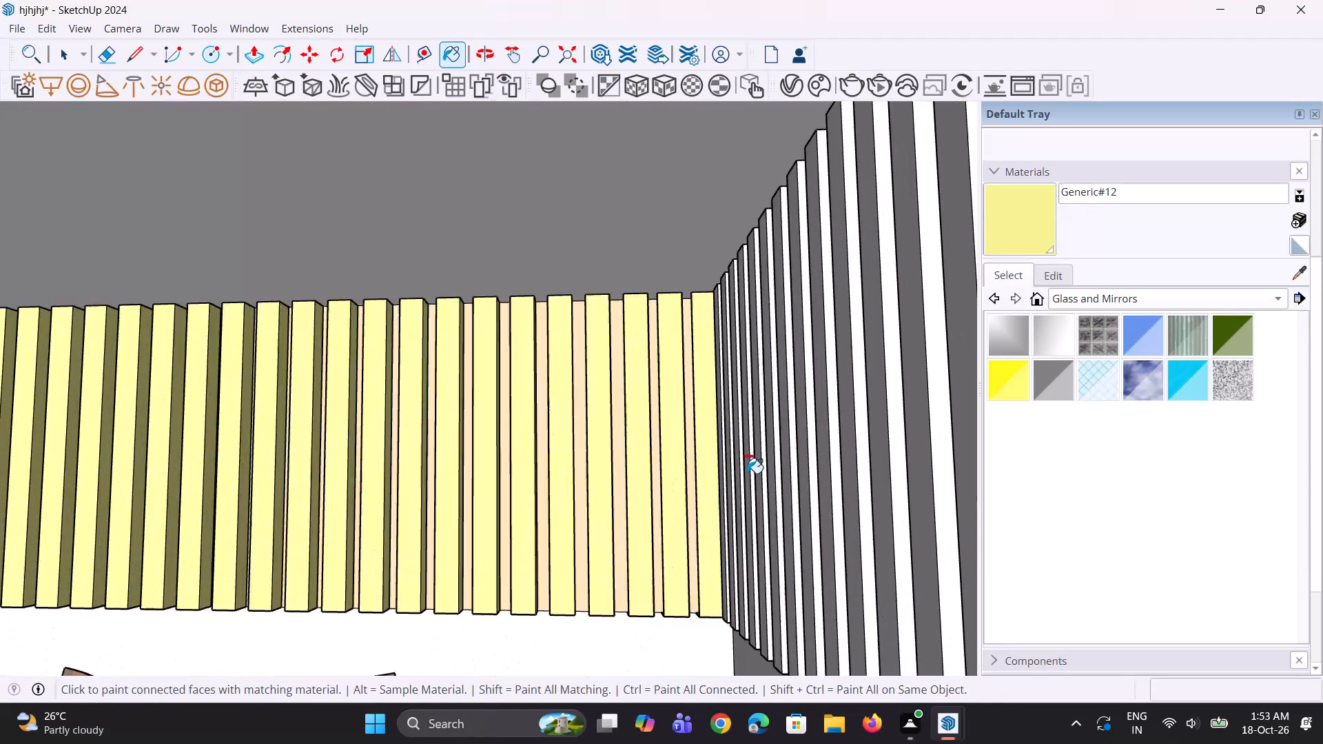
pyautogui.moveTo(747, 474); pyautogui.dragTo(983, 495, button='middle')
pyautogui.click(660, 521)
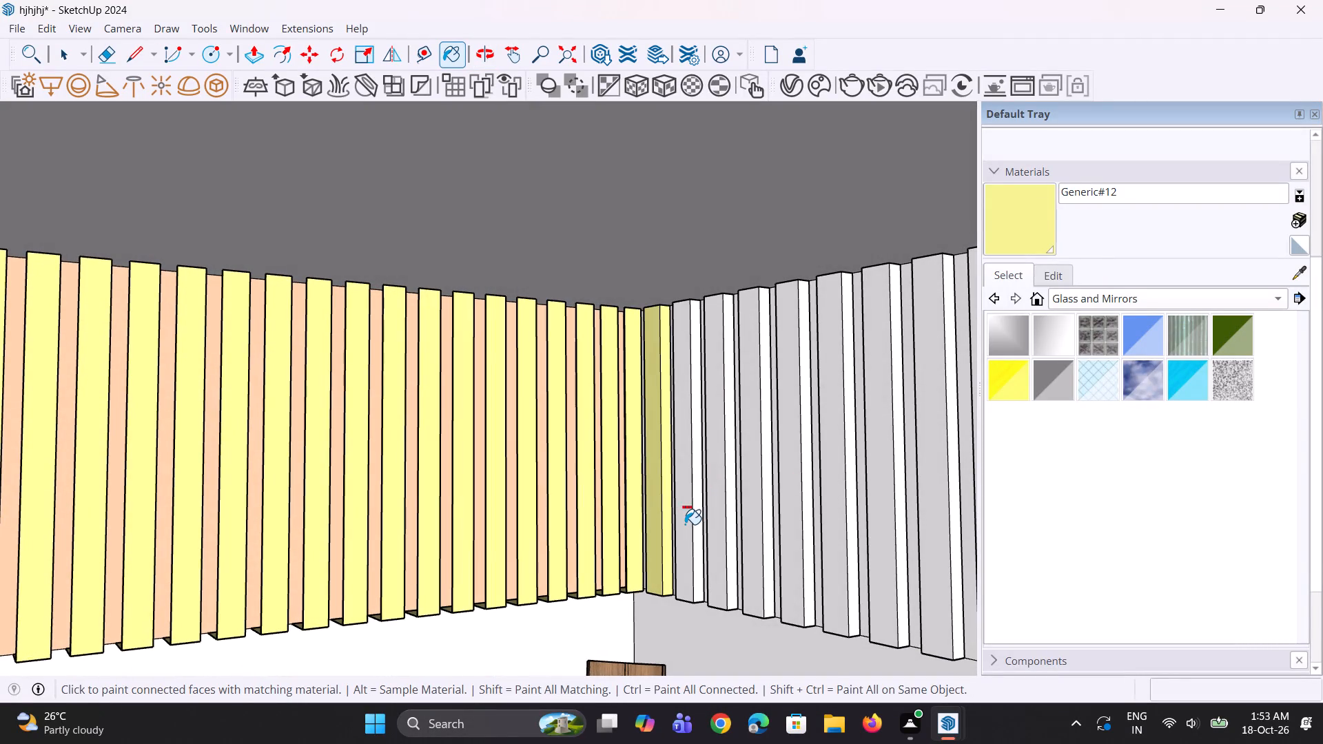
pyautogui.click(685, 524)
pyautogui.click(721, 530)
pyautogui.click(748, 541)
pyautogui.moveTo(781, 543); pyautogui.dragTo(794, 544)
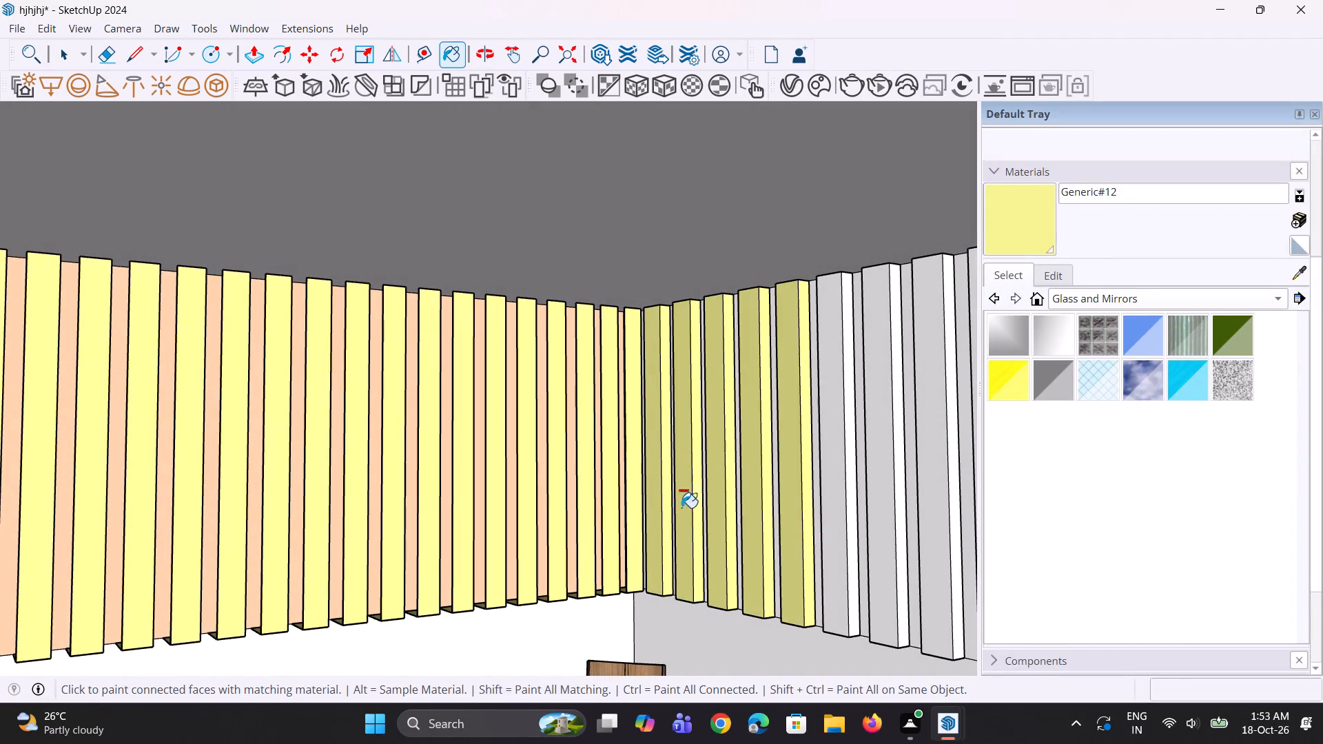
# Paint the next four white slats on the right side wall with pale yellow Generic#12.
pyautogui.scroll(-4, 610, 482)
pyautogui.moveTo(693, 488); pyautogui.dragTo(750, 484, button='middle')
pyautogui.click(743, 504)
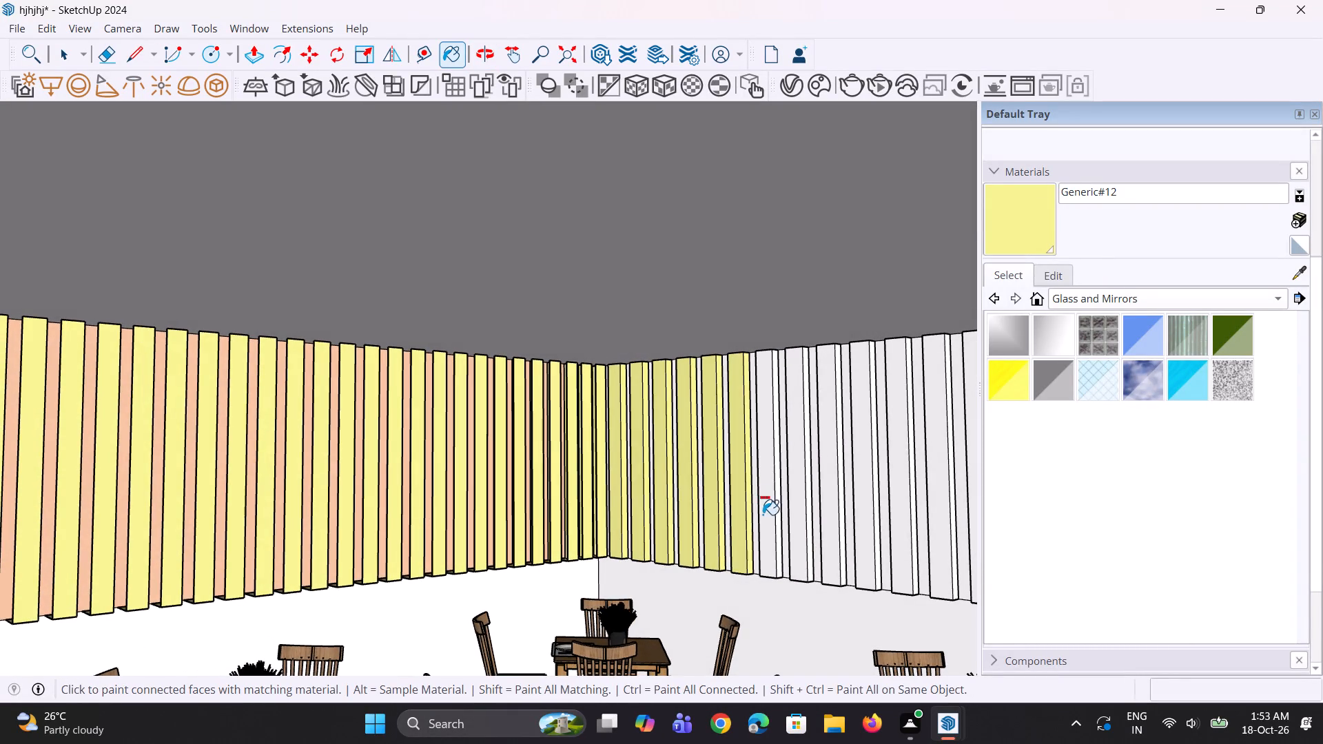
pyautogui.click(766, 516)
pyautogui.click(808, 518)
pyautogui.click(828, 527)
# Continue along the right side wall towards the front, painting the next eight white slats with pale yellow Generic#12.
pyautogui.scroll(-4, 484, 430)
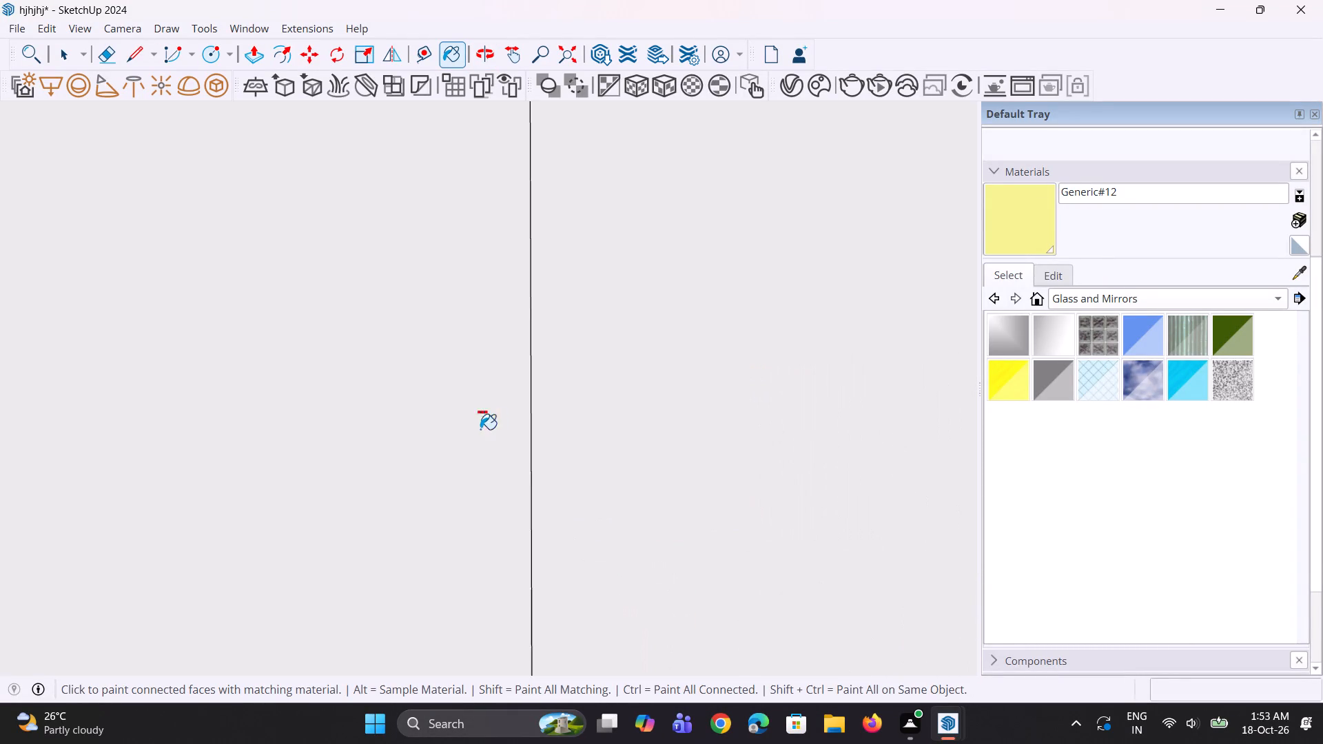
pyautogui.middleClick(506, 424)
pyautogui.click(579, 57)
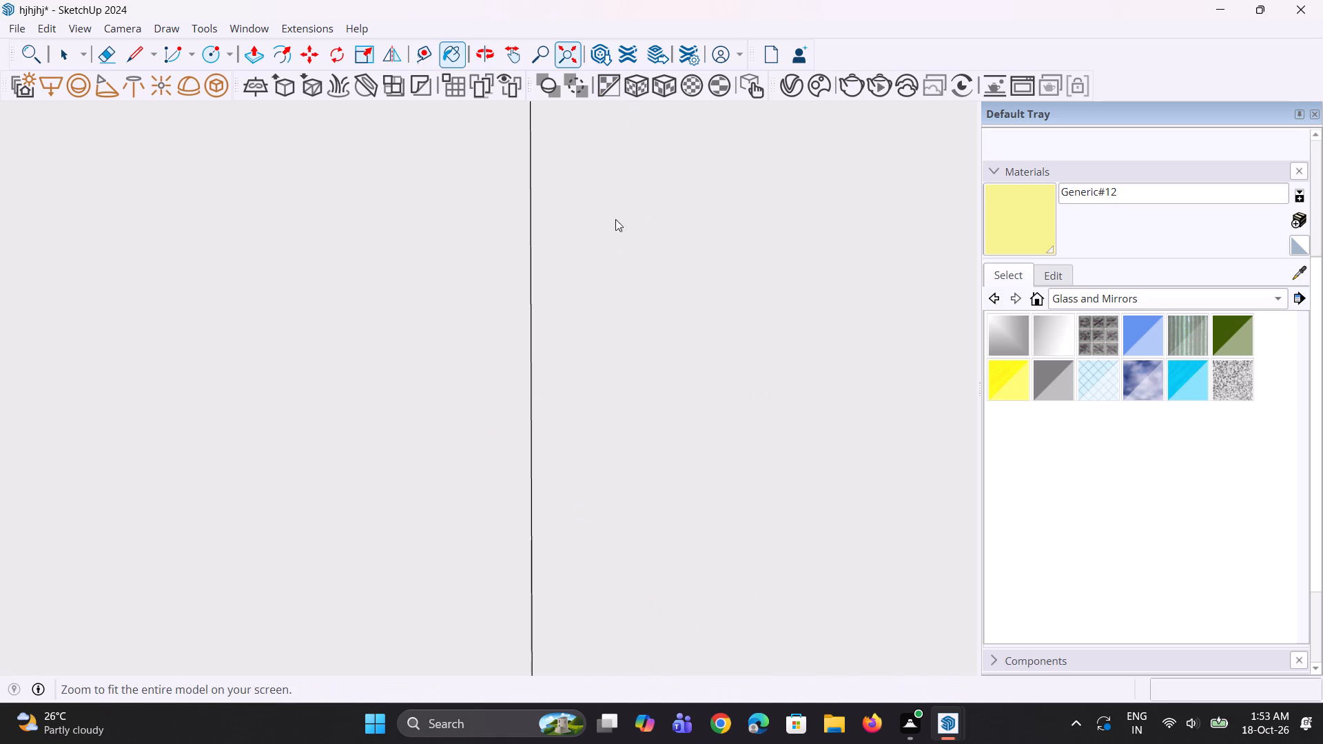
pyautogui.scroll(8, 664, 493)
pyautogui.scroll(7, 582, 496)
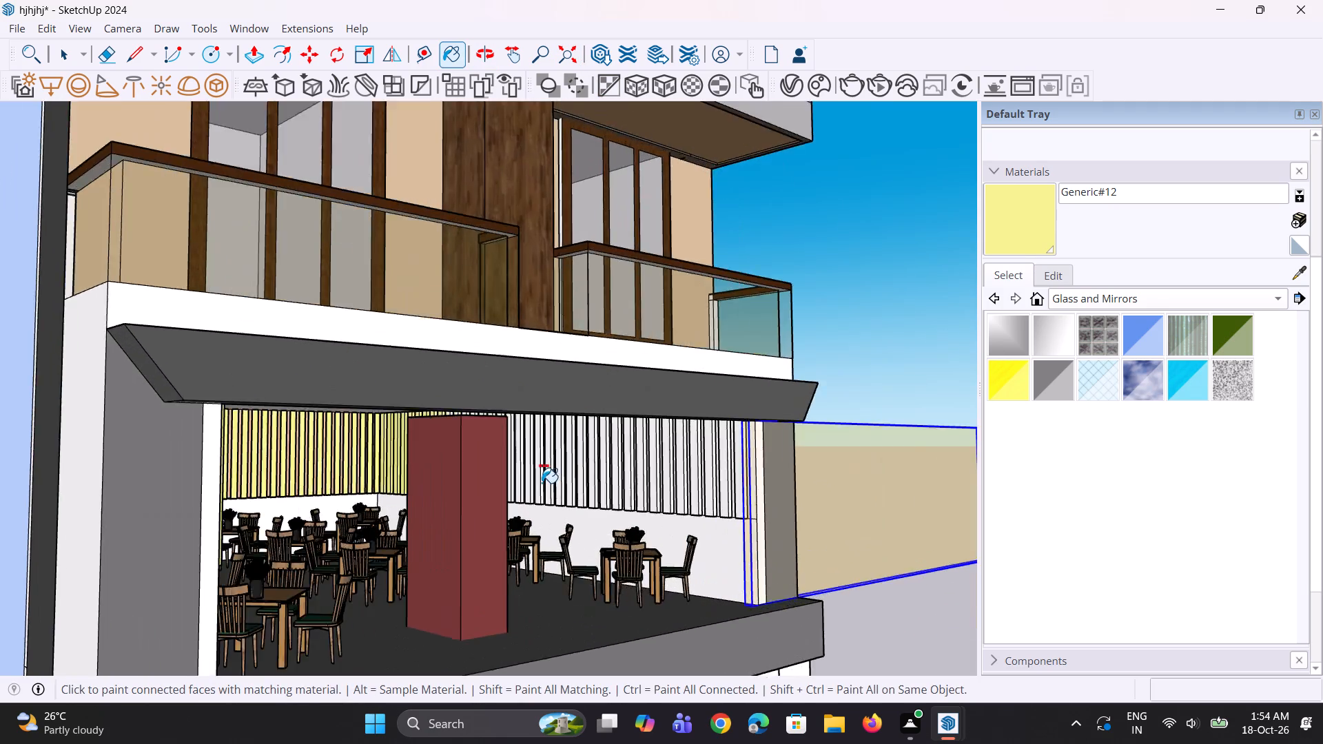
pyautogui.scroll(4, 542, 483)
pyautogui.moveTo(511, 476); pyautogui.dragTo(482, 461, button='middle')
pyautogui.scroll(1, 492, 468)
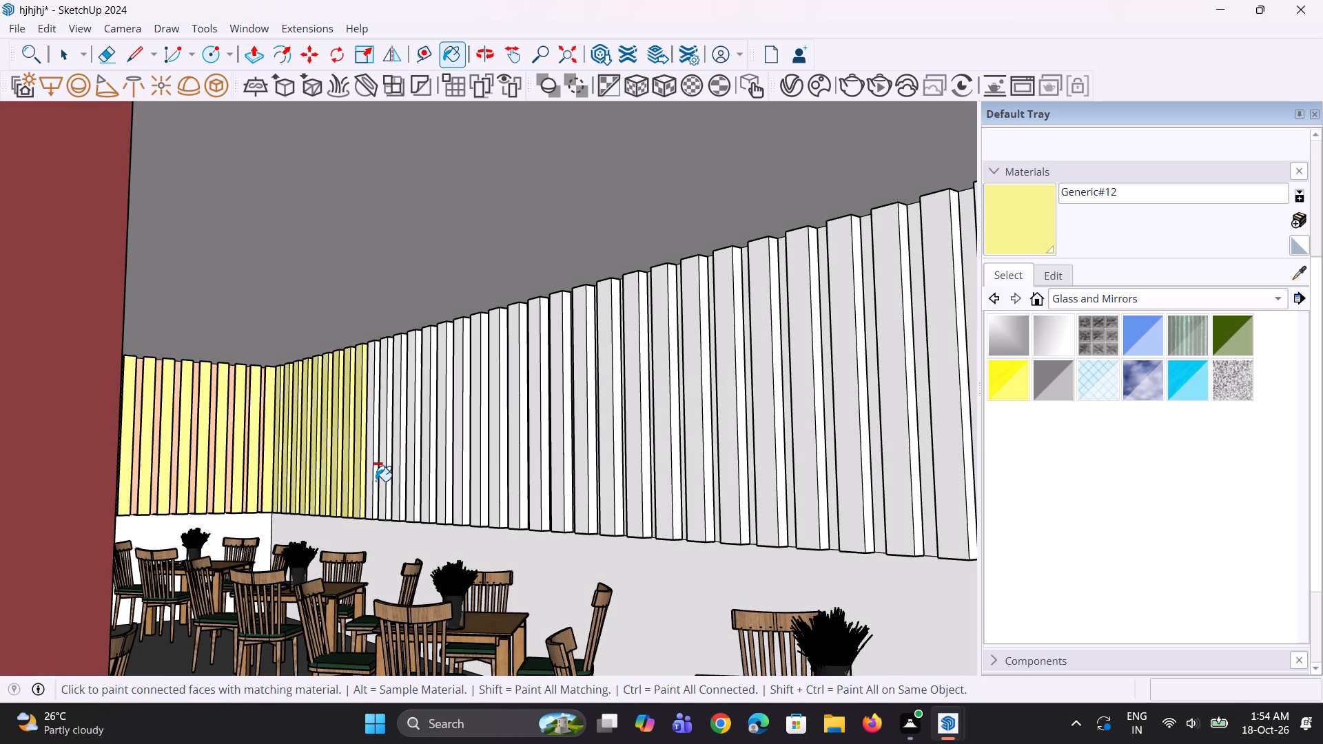
pyautogui.click(376, 481)
pyautogui.click(383, 484)
pyautogui.click(402, 486)
pyautogui.click(415, 487)
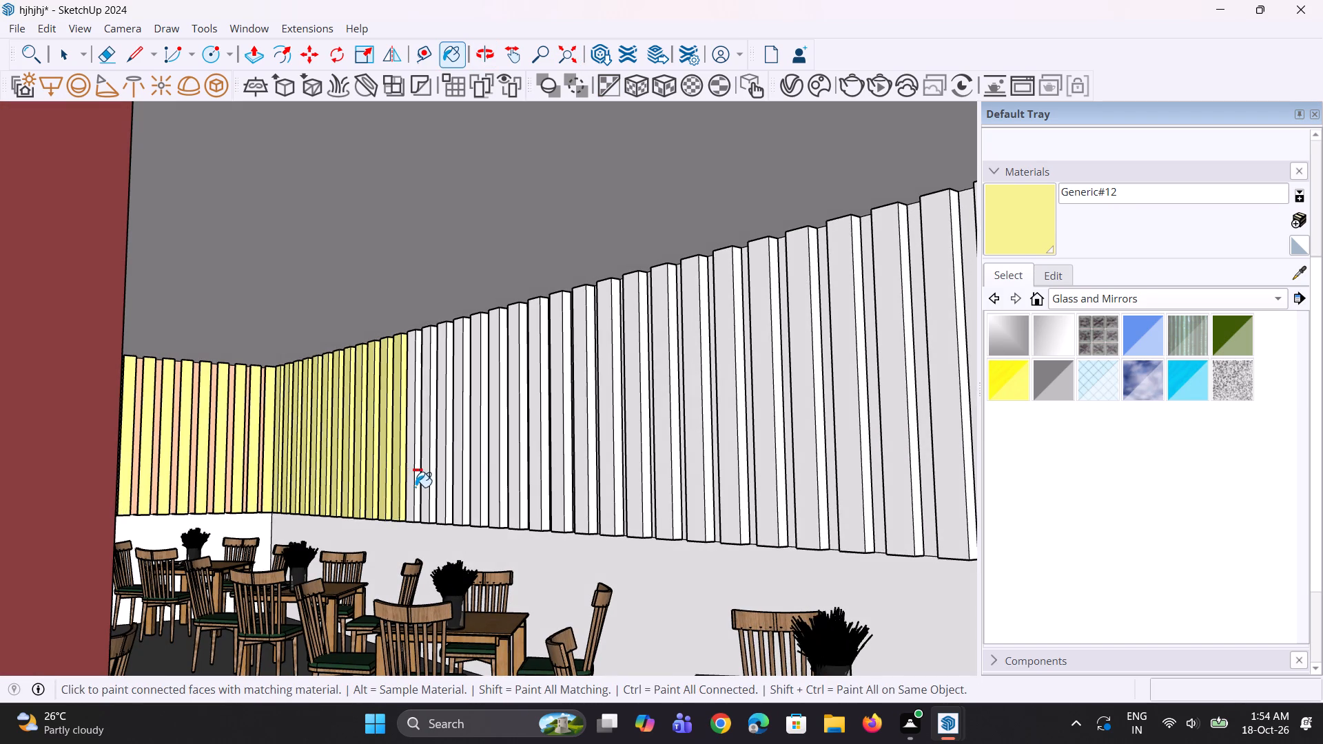
pyautogui.click(424, 488)
pyautogui.click(444, 495)
pyautogui.click(468, 495)
pyautogui.click(477, 490)
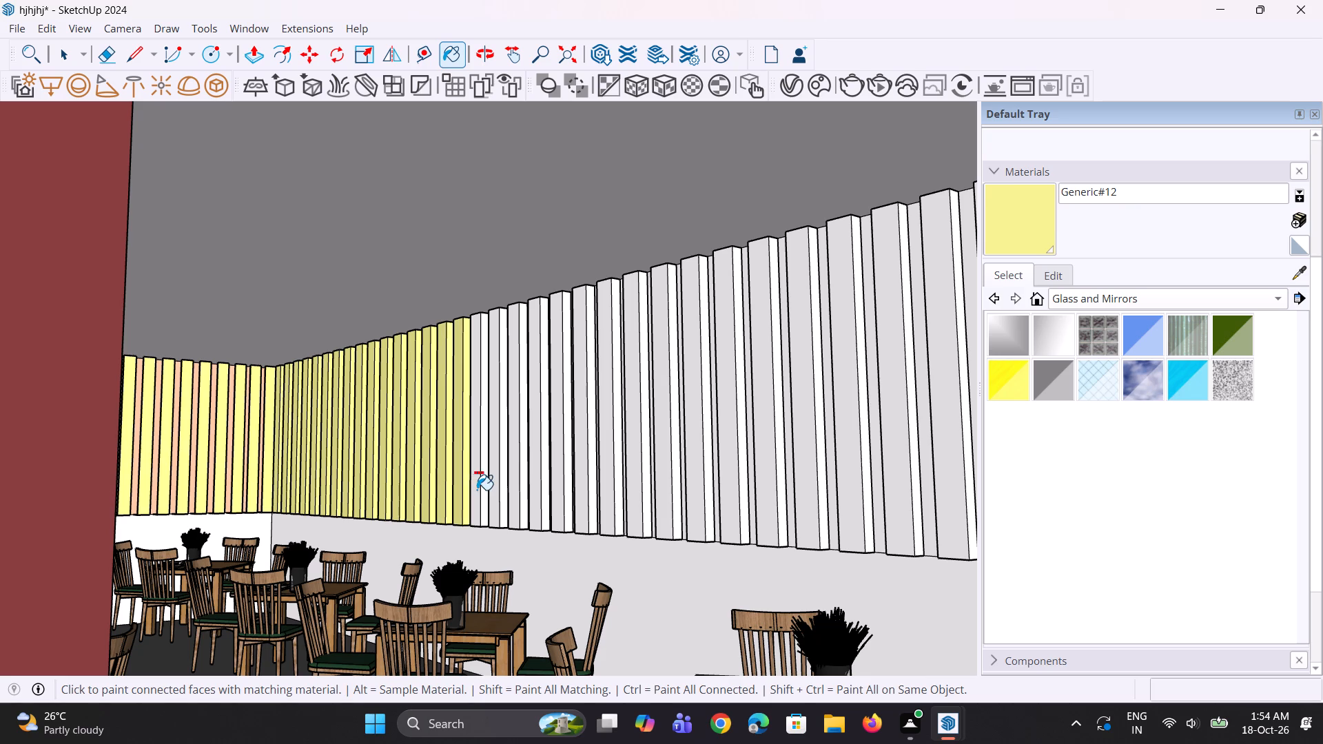
# Paint the following six white slats on the right side wall with pale yellow Generic#12.
pyautogui.click(495, 489)
pyautogui.click(510, 488)
pyautogui.click(535, 484)
pyautogui.click(555, 481)
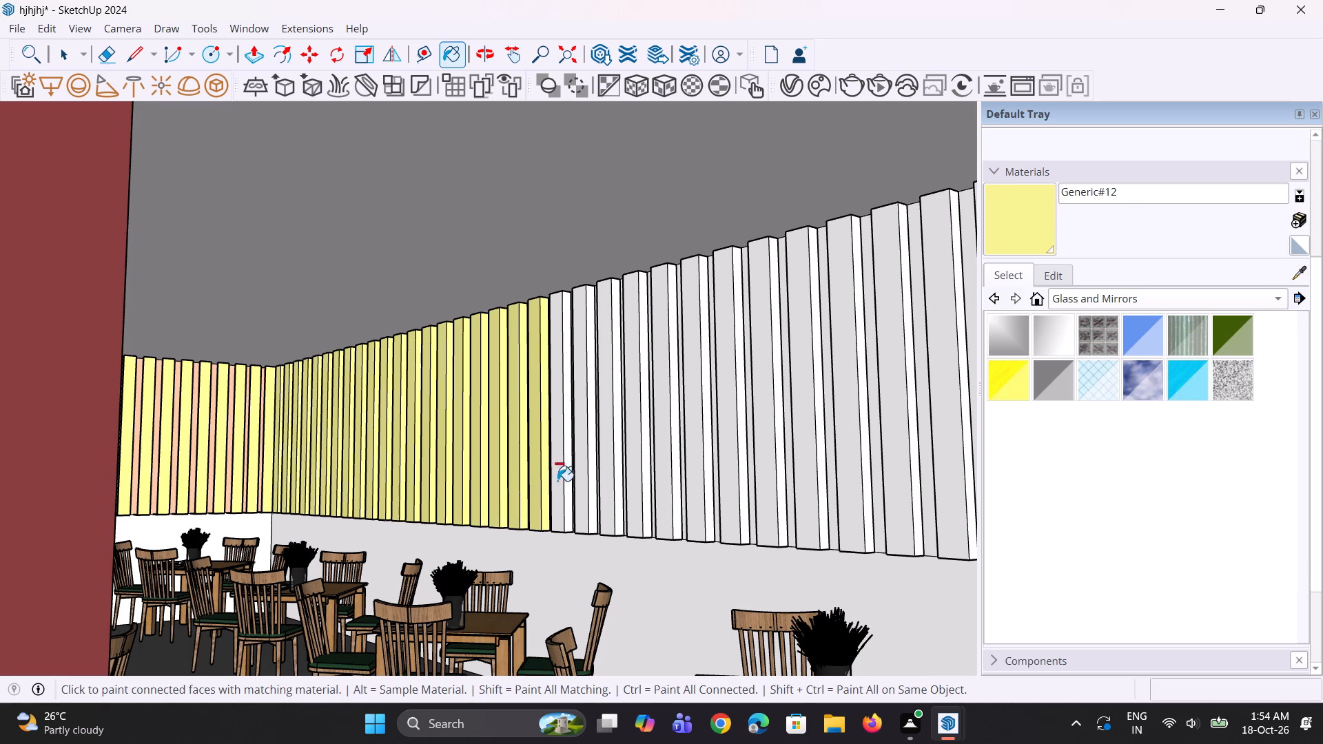
pyautogui.moveTo(579, 479); pyautogui.dragTo(585, 478)
pyautogui.click(599, 475)
# Paint five more white slats on the right side wall, beyond the red column, with pale yellow Generic#12.
pyautogui.scroll(-2, 526, 460)
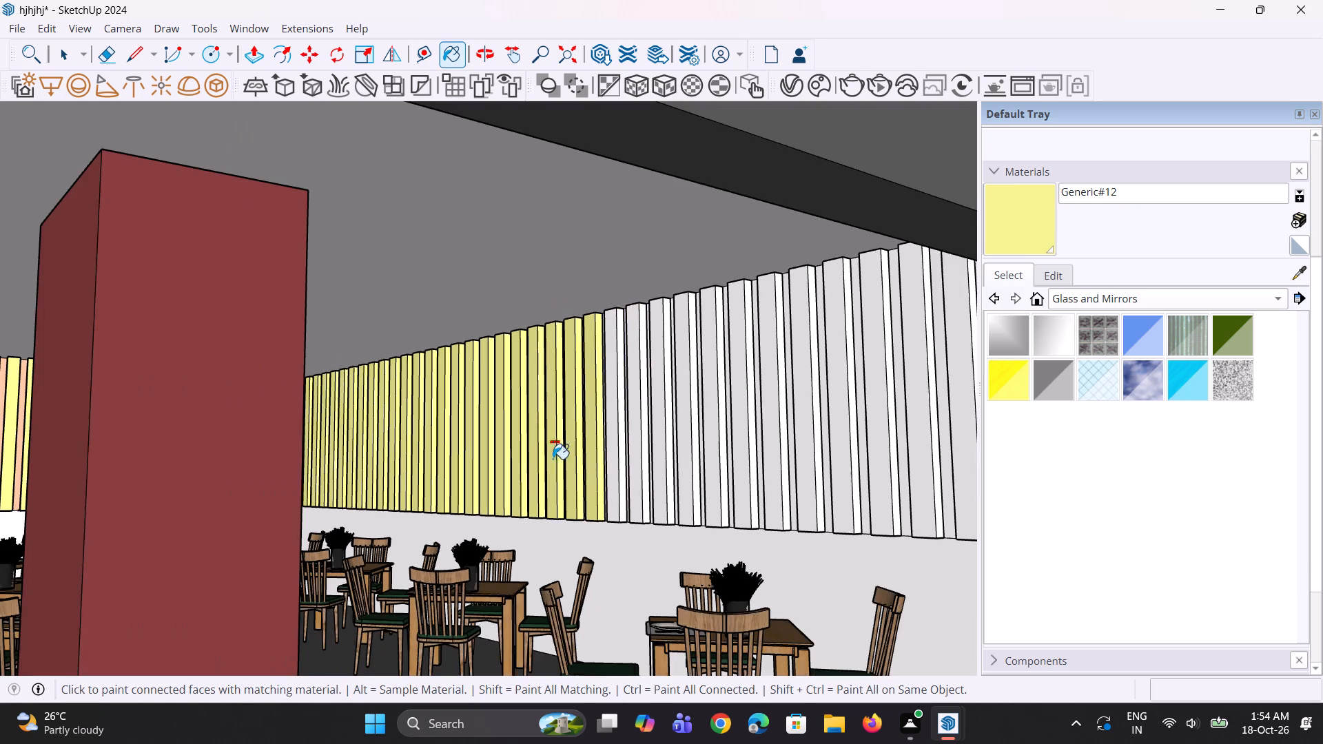
pyautogui.moveTo(576, 461); pyautogui.dragTo(624, 466, button='middle')
pyautogui.click(638, 484)
pyautogui.click(695, 485)
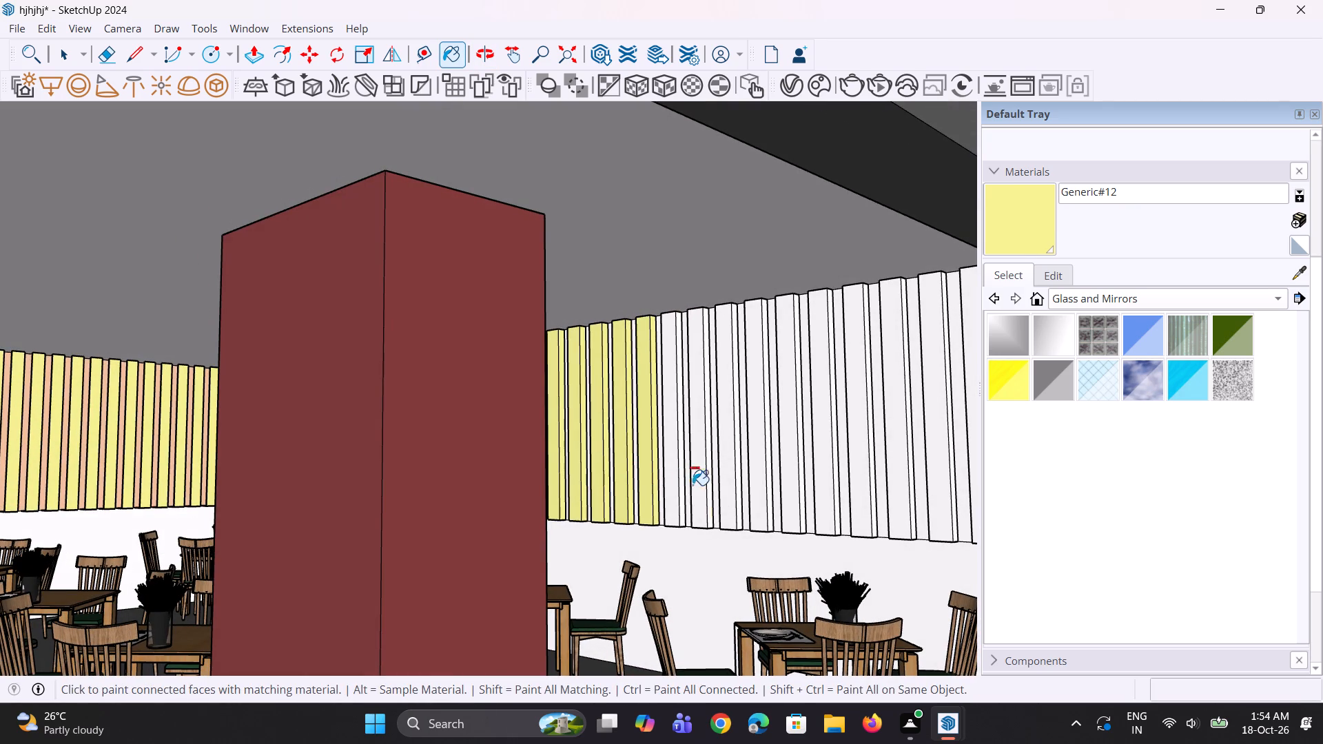
pyautogui.click(675, 485)
pyautogui.click(726, 483)
pyautogui.click(752, 482)
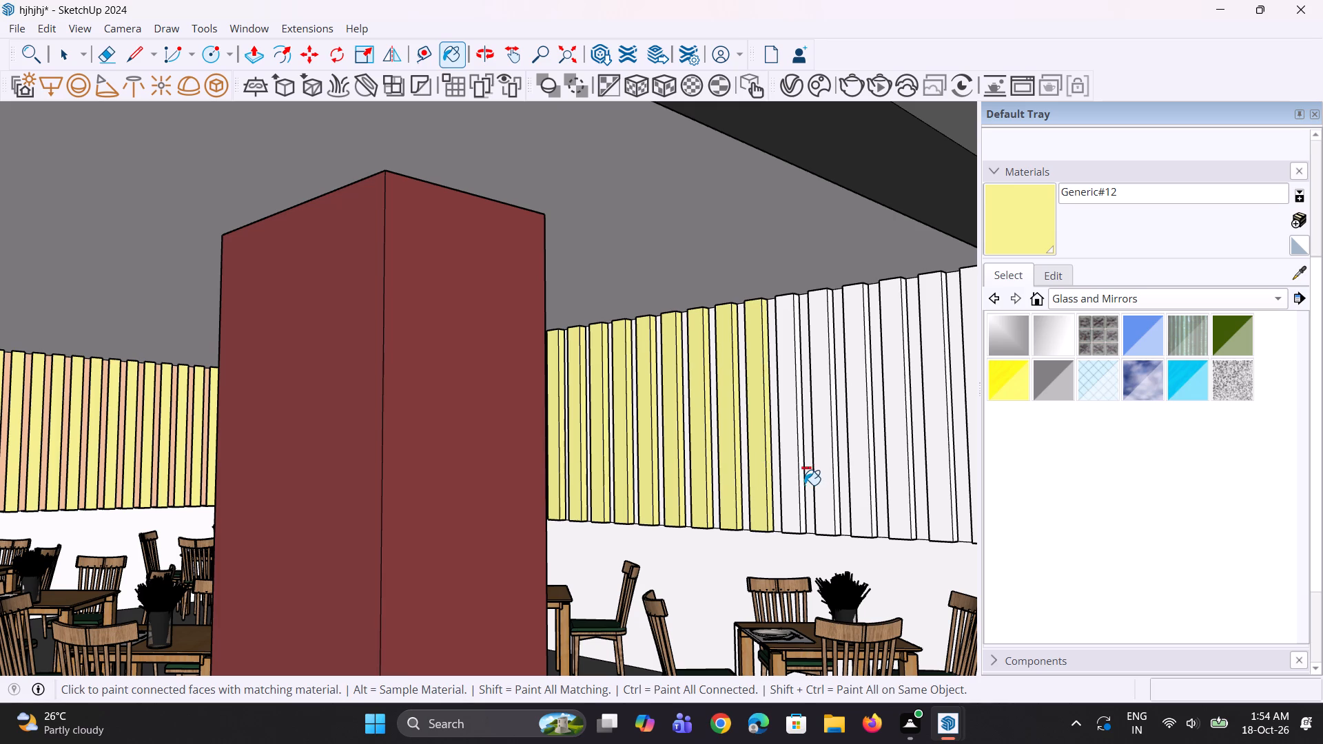
# Paint the remaining white slats on the right side wall, up to the front opening, with pale yellow Generic#12.
pyautogui.click(804, 485)
pyautogui.click(823, 487)
pyautogui.scroll(-2, 690, 486)
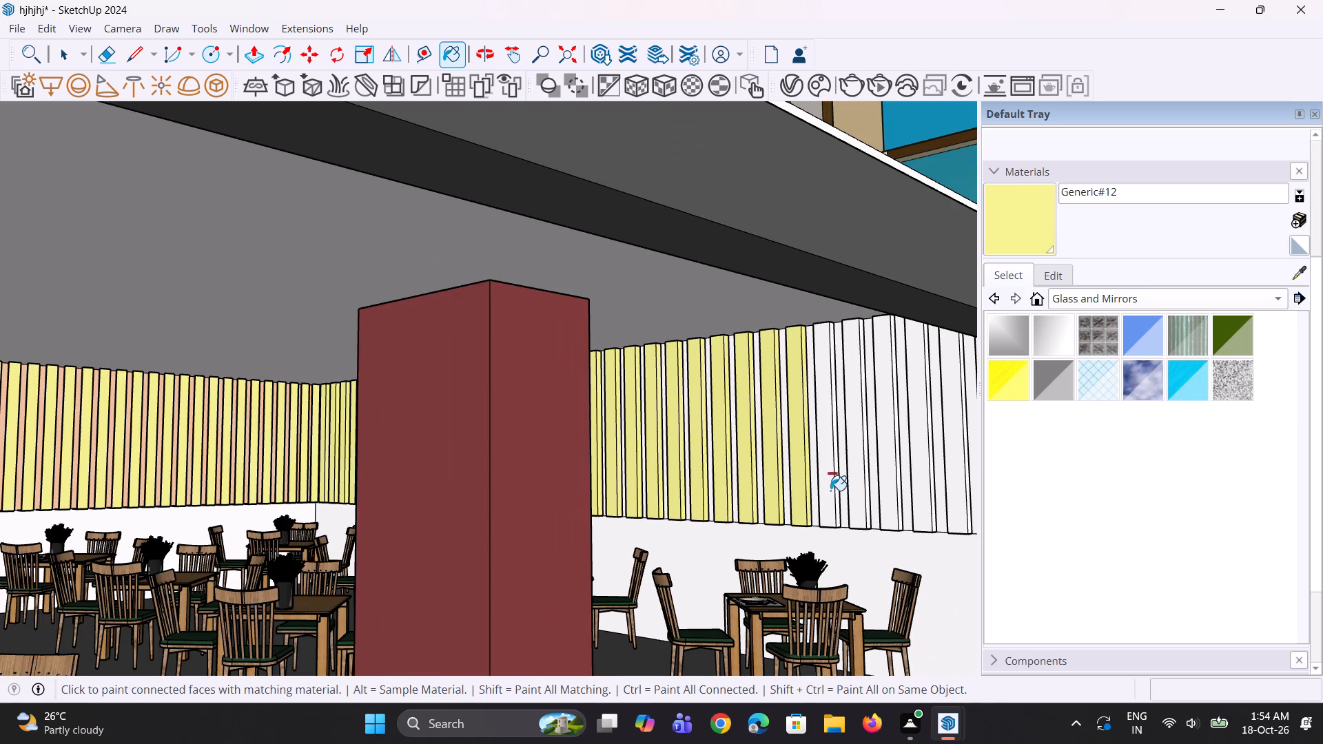
pyautogui.click(830, 490)
pyautogui.click(861, 503)
pyautogui.scroll(-3, 670, 513)
pyautogui.moveTo(741, 508); pyautogui.dragTo(724, 508, button='middle')
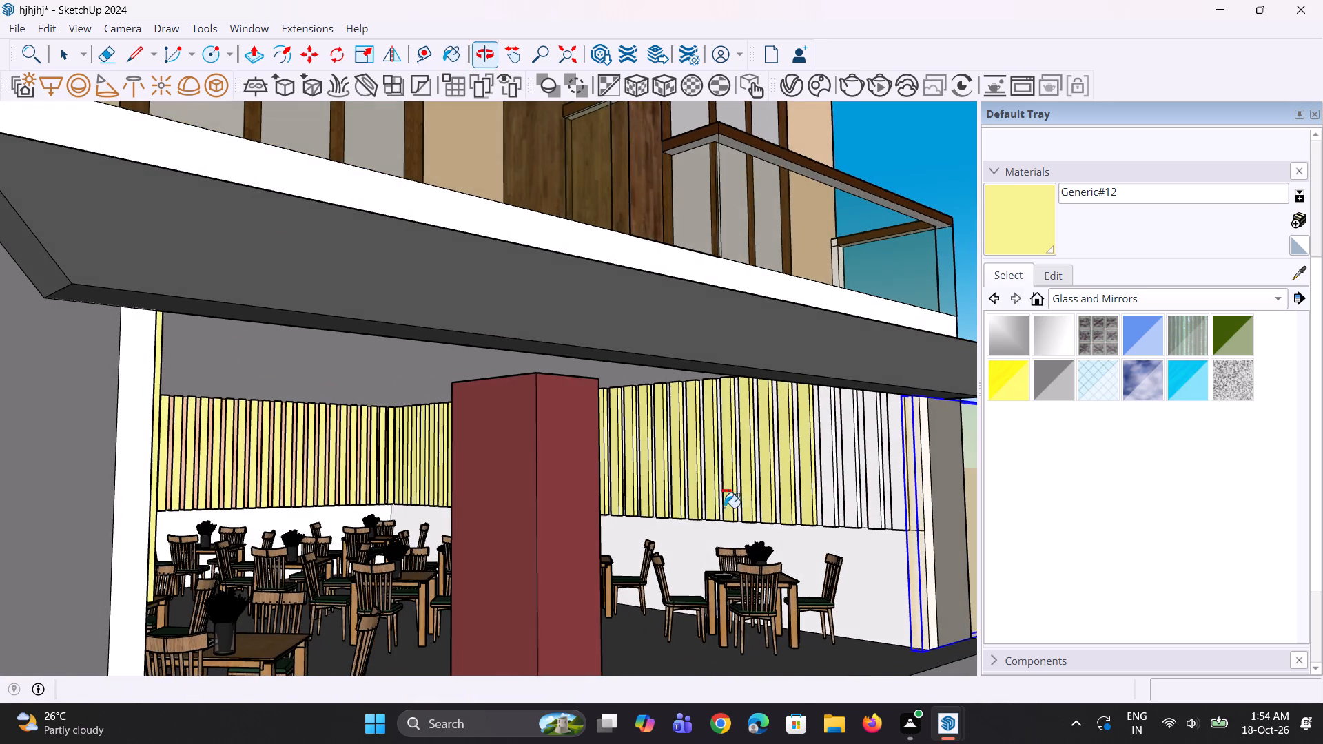
pyautogui.scroll(5, 840, 522)
pyautogui.click(912, 515)
pyautogui.moveTo(883, 515); pyautogui.dragTo(883, 515)
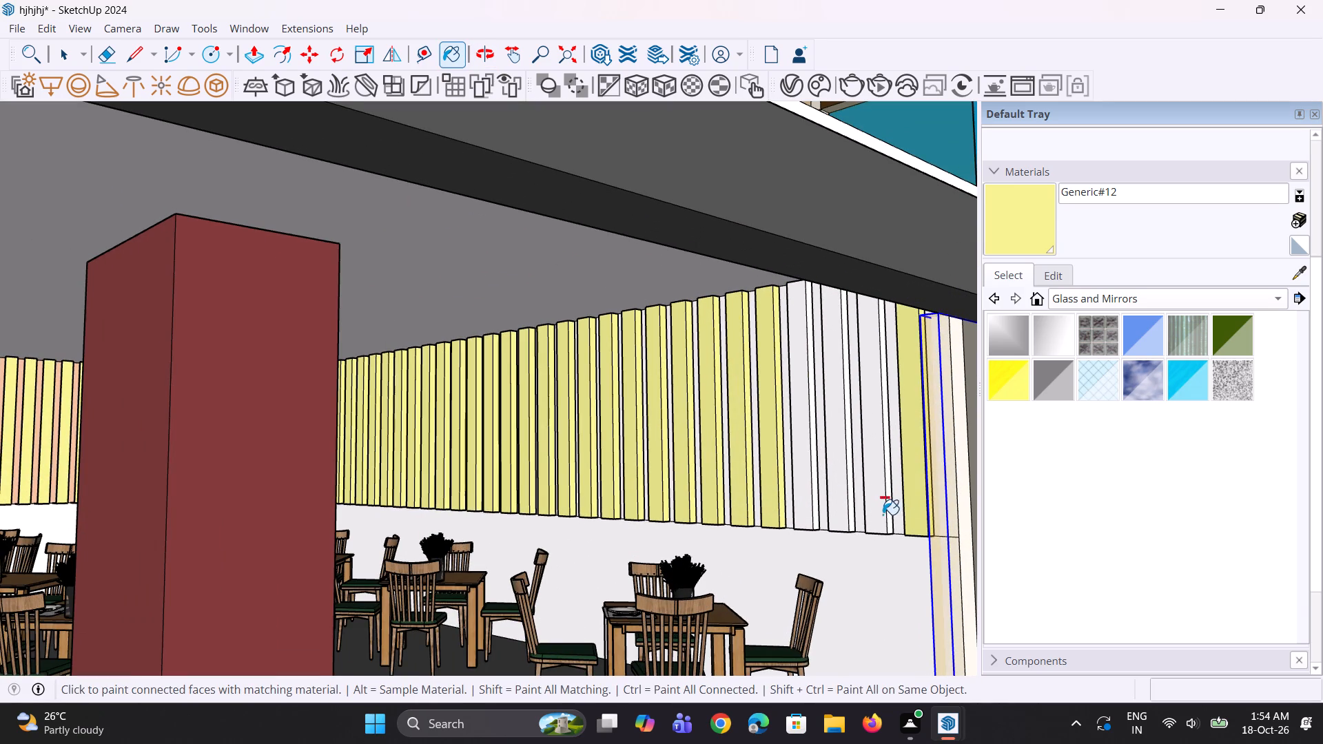
pyautogui.moveTo(883, 515); pyautogui.dragTo(872, 515)
pyautogui.click(835, 515)
pyautogui.click(808, 516)
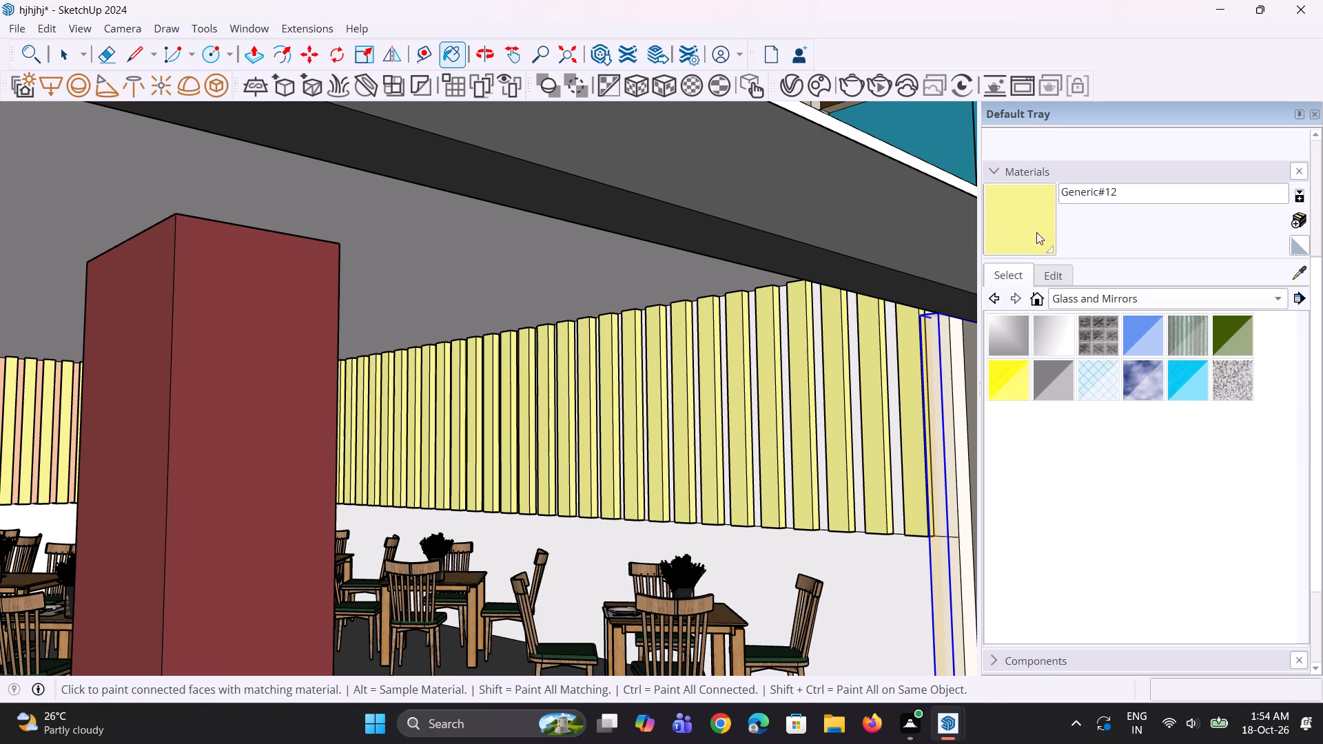
# Sample peach Generic#13 from the back wall and paint the white wall surface behind the right-hand slats with it.
pyautogui.click(1298, 273)
pyautogui.scroll(1, 475, 433)
pyautogui.moveTo(464, 433); pyautogui.dragTo(360, 429, button='middle')
pyautogui.scroll(2, 257, 440)
pyautogui.click(263, 448)
pyautogui.moveTo(419, 473); pyautogui.dragTo(542, 468, button='middle')
pyautogui.moveTo(541, 468); pyautogui.dragTo(468, 459, button='middle')
pyautogui.scroll(-8, 246, 378)
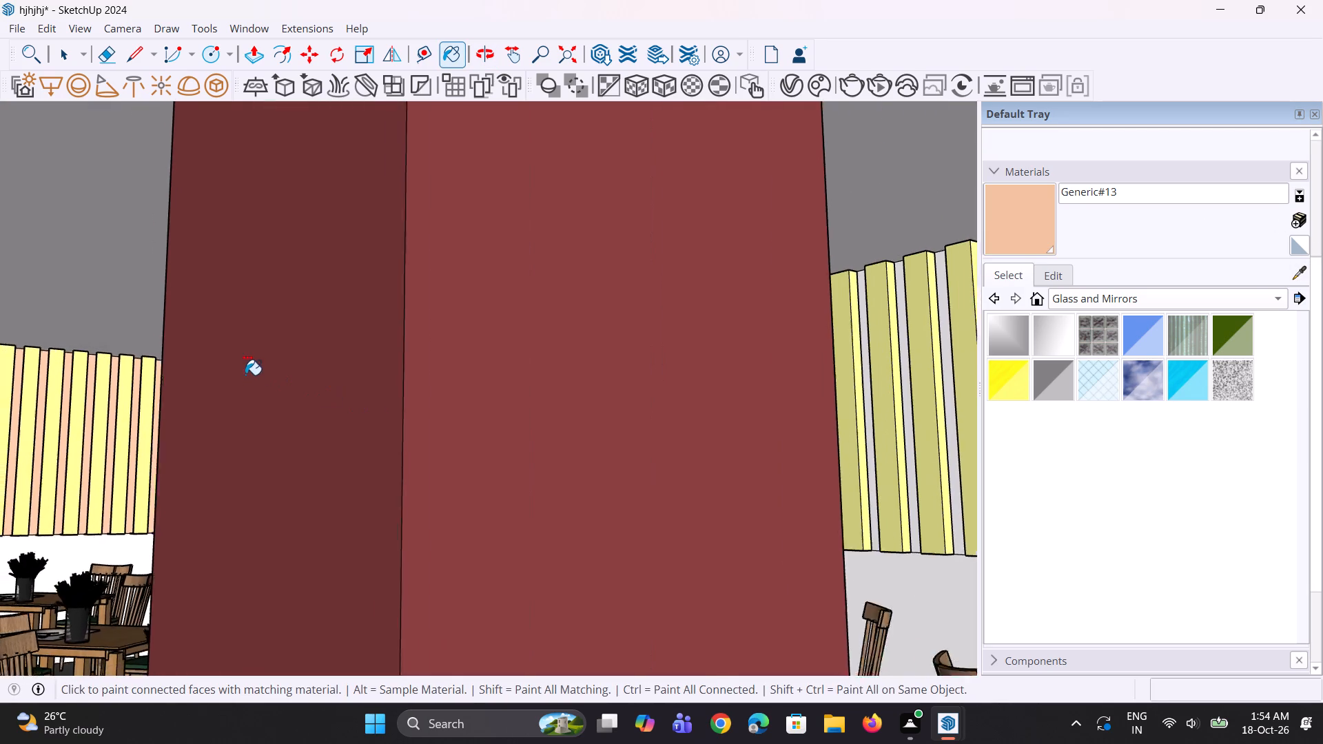
pyautogui.scroll(-1, 245, 375)
pyautogui.scroll(1, 803, 503)
pyautogui.click(828, 497)
# Examine the painted upper dining hall from the front and its appearance within the hotel facade.
pyautogui.scroll(-5, 735, 488)
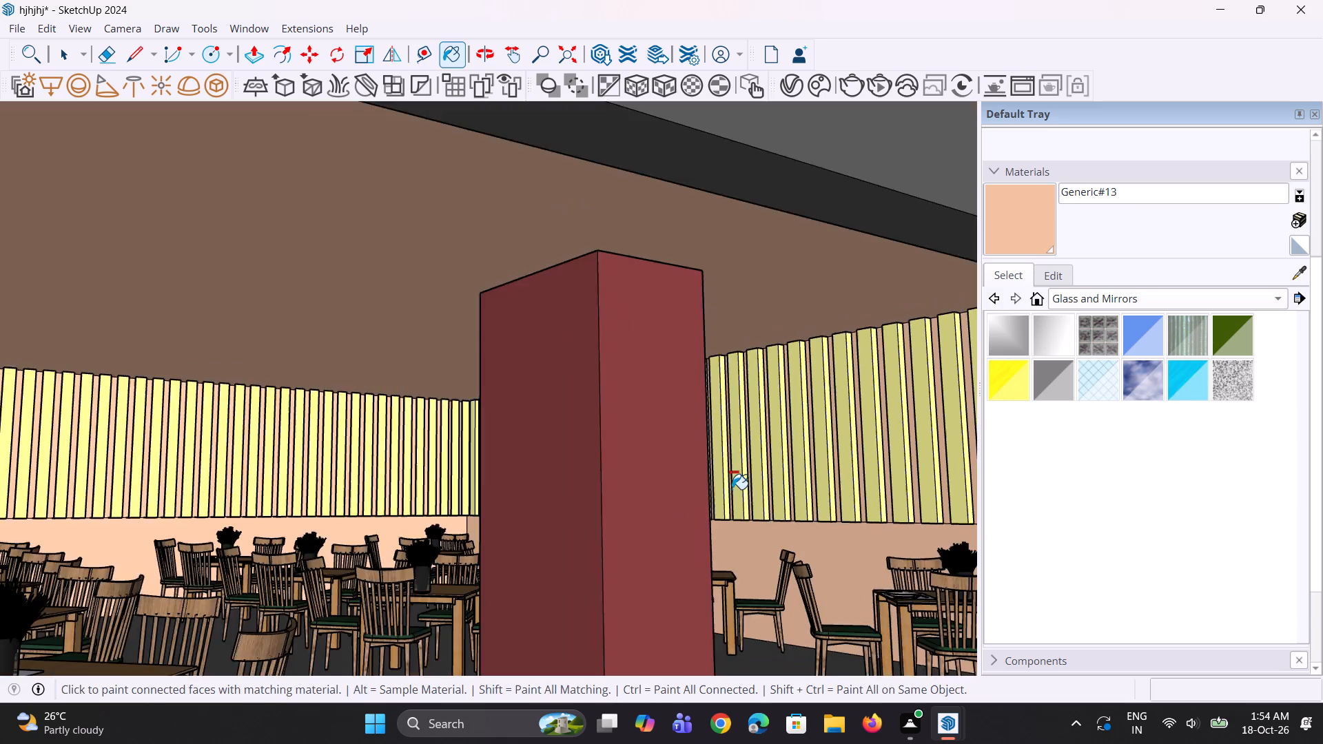
pyautogui.scroll(1, 732, 486)
pyautogui.moveTo(732, 486); pyautogui.dragTo(605, 462, button='middle')
pyautogui.scroll(-9, 584, 414)
pyautogui.moveTo(202, 398); pyautogui.dragTo(201, 399, button='middle')
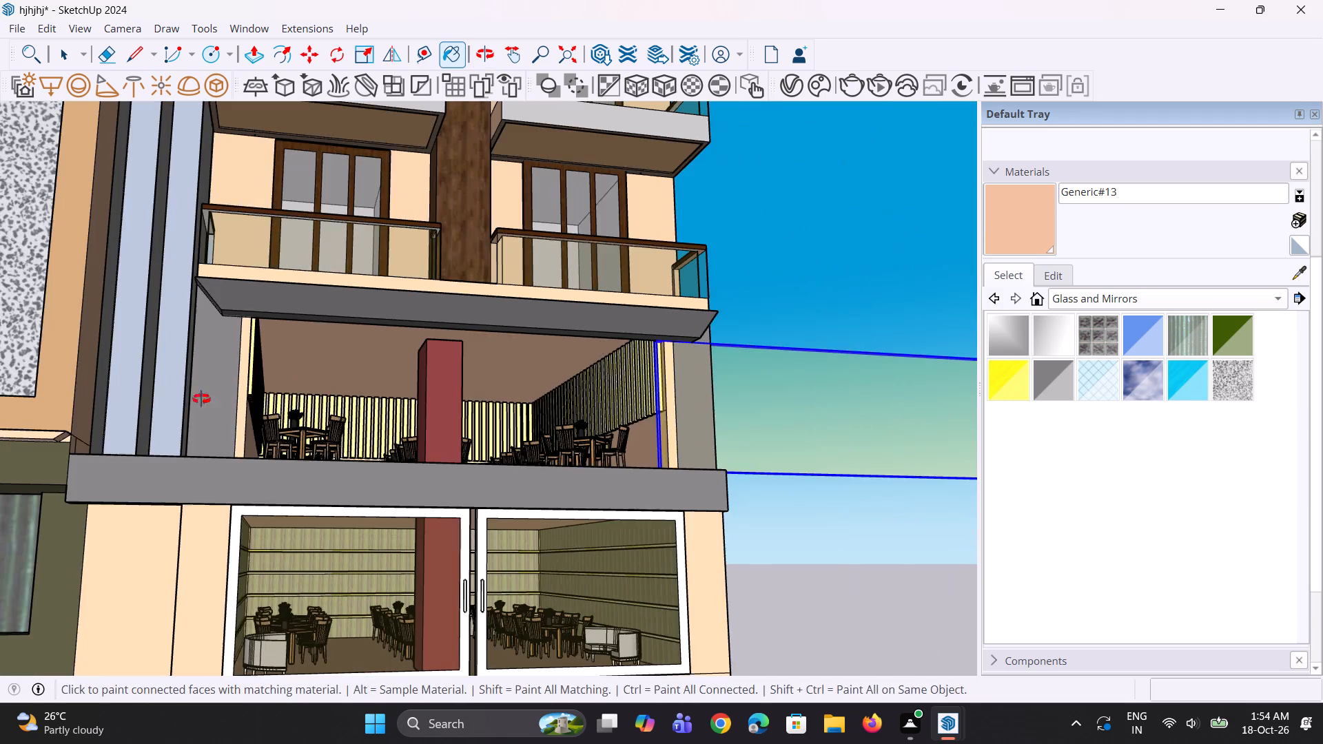
pyautogui.moveTo(201, 399); pyautogui.dragTo(95, 453, button='middle')
pyautogui.scroll(8, 278, 451)
pyautogui.moveTo(368, 475); pyautogui.dragTo(362, 503, button='middle')
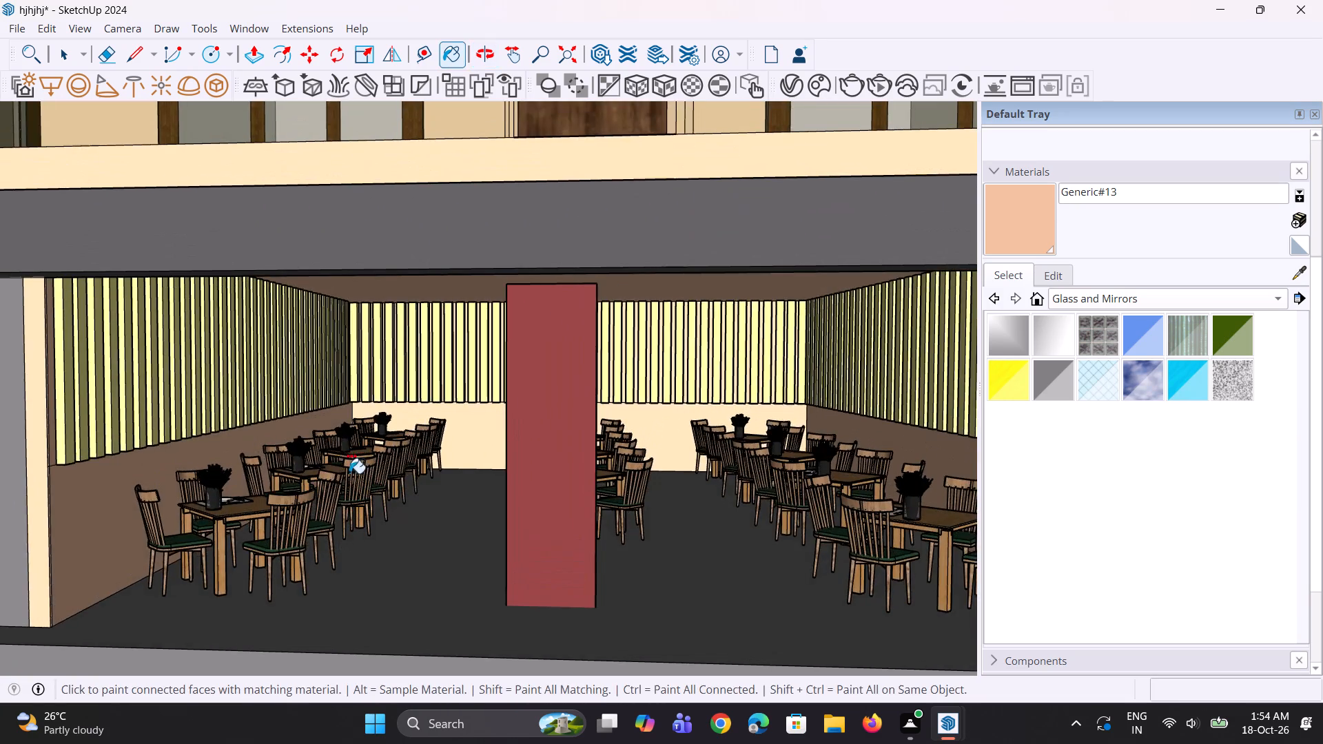
pyautogui.scroll(-5, 329, 437)
pyautogui.moveTo(391, 463); pyautogui.dragTo(423, 382, button='middle')
pyautogui.scroll(-4, 426, 352)
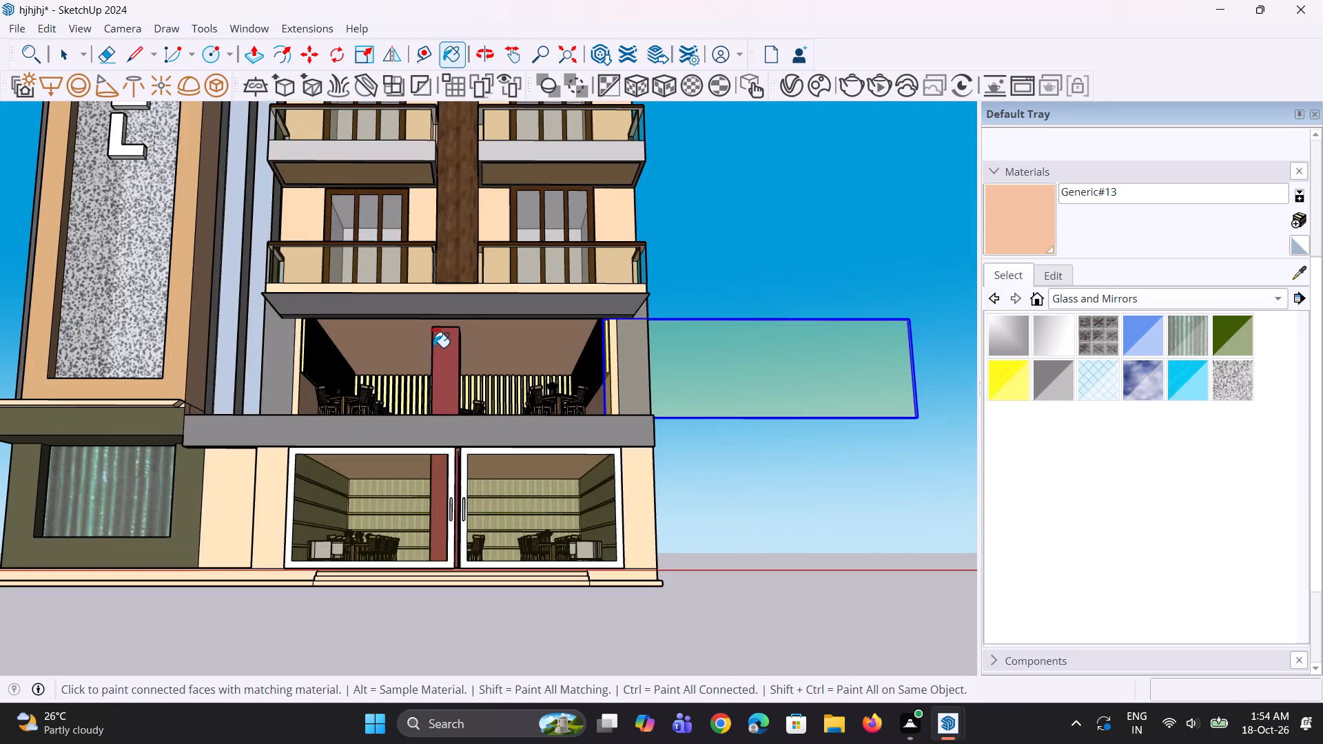
pyautogui.scroll(-4, 433, 347)
pyautogui.moveTo(435, 391); pyautogui.dragTo(444, 438, button='middle')
pyautogui.scroll(10, 449, 449)
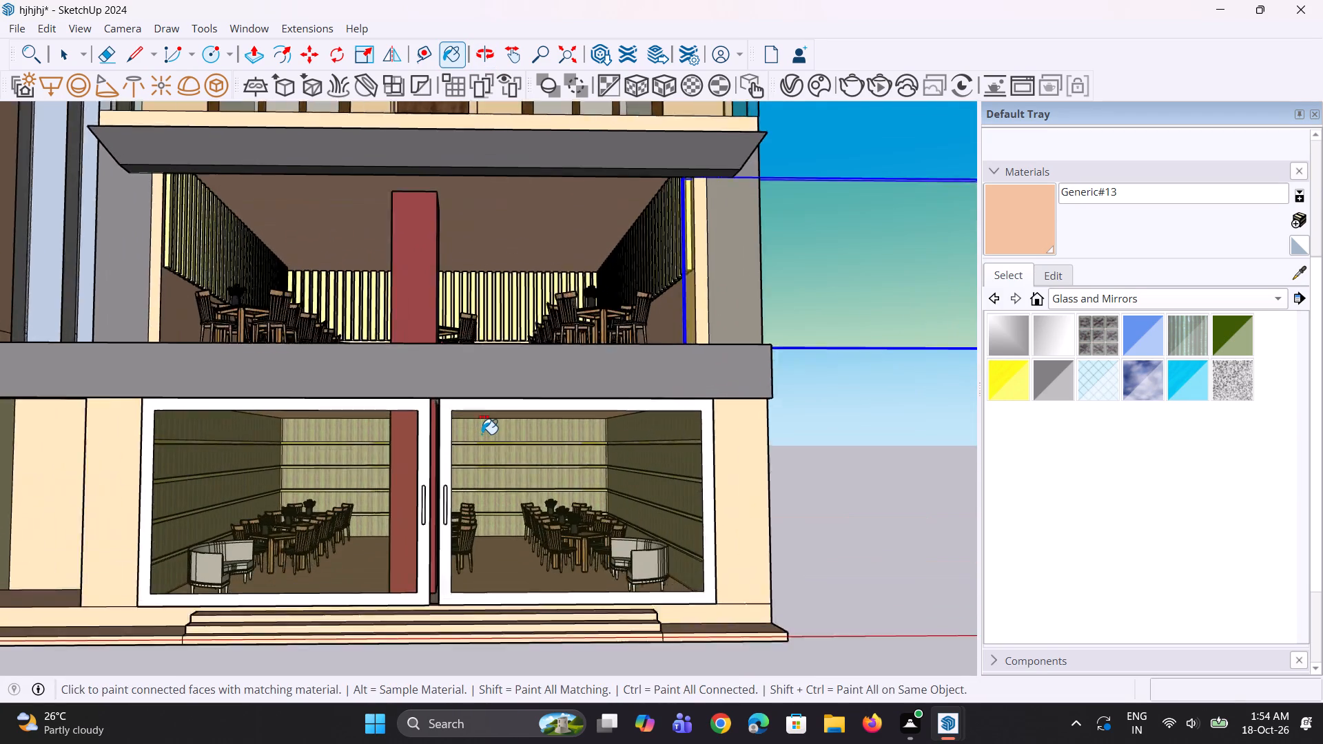
pyautogui.scroll(-14, 479, 424)
pyautogui.moveTo(478, 413); pyautogui.dragTo(454, 413, button='middle')
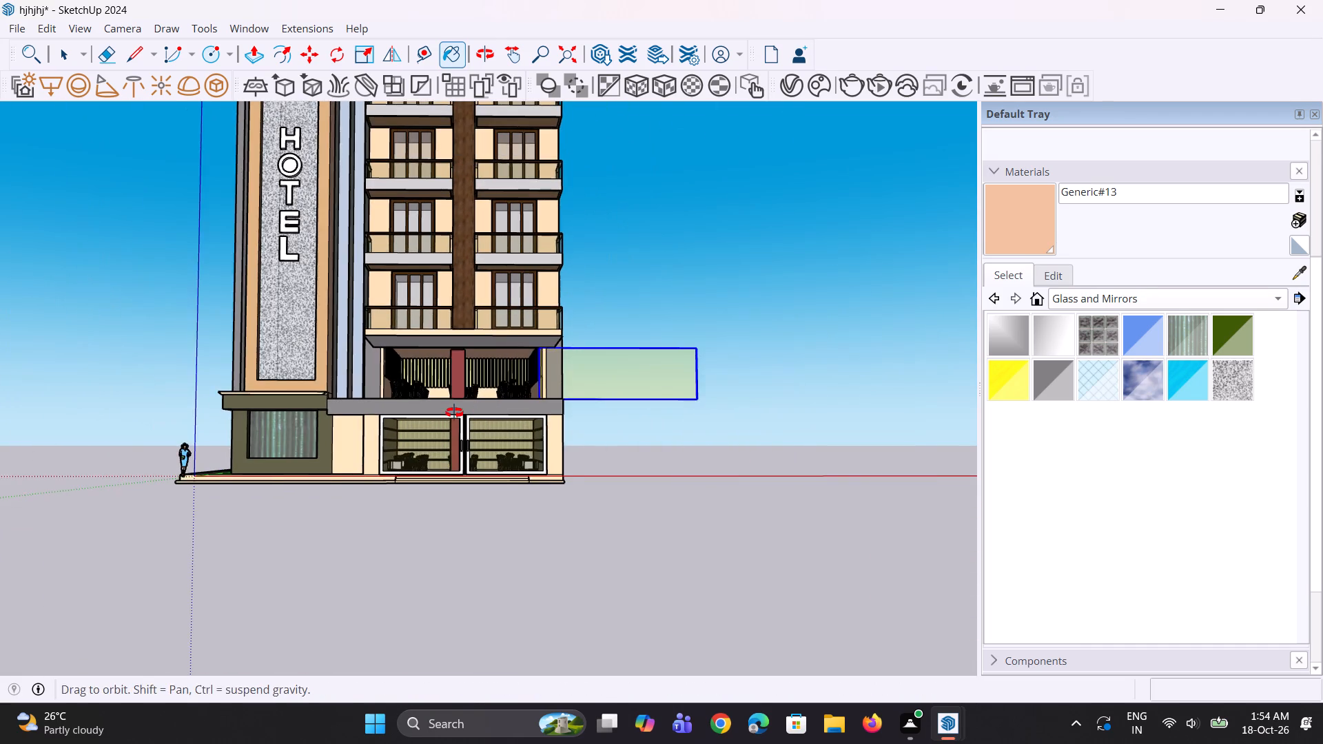
pyautogui.moveTo(454, 413); pyautogui.dragTo(451, 413, button='middle')
# Sample Translucent Glass Gray from the glass panel beside the building and raise its colour to full brightness.
pyautogui.press('space')
pyautogui.press('space')
pyautogui.click(658, 484)
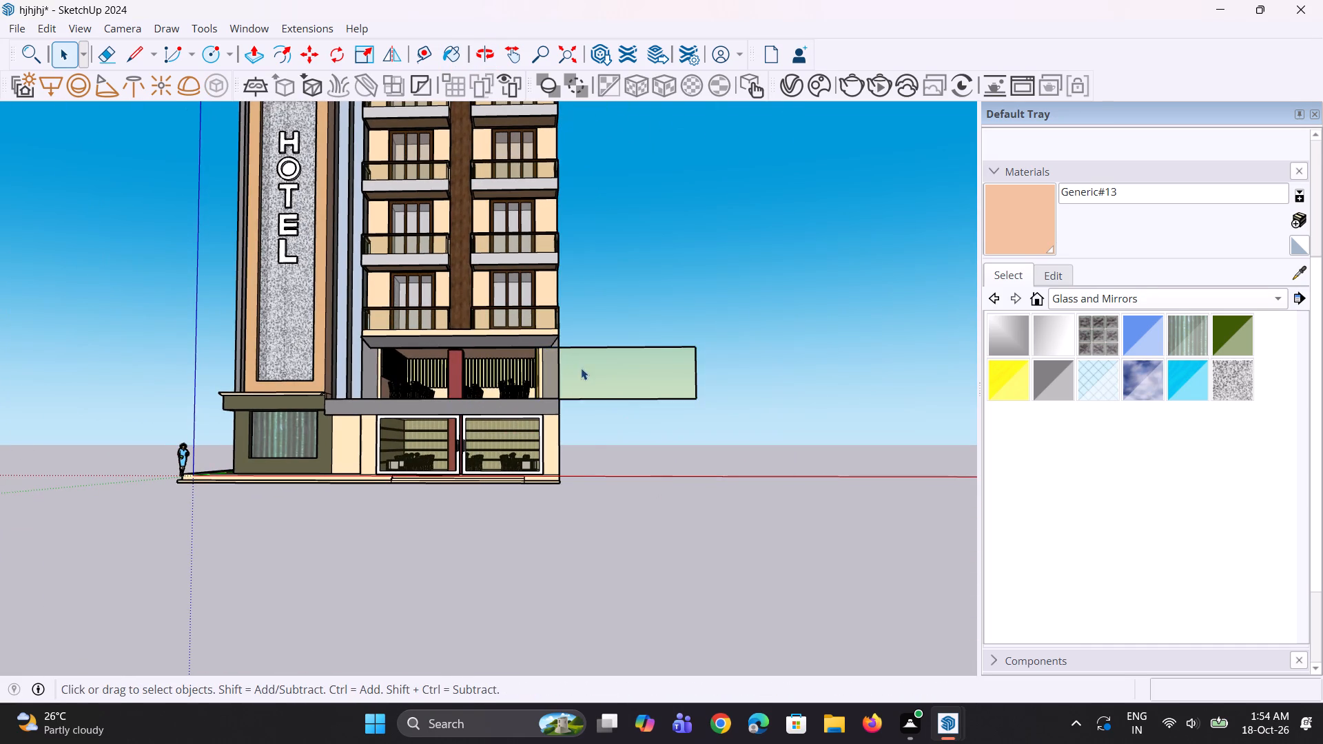
pyautogui.moveTo(581, 375); pyautogui.dragTo(587, 442, button='middle')
pyautogui.click(599, 402)
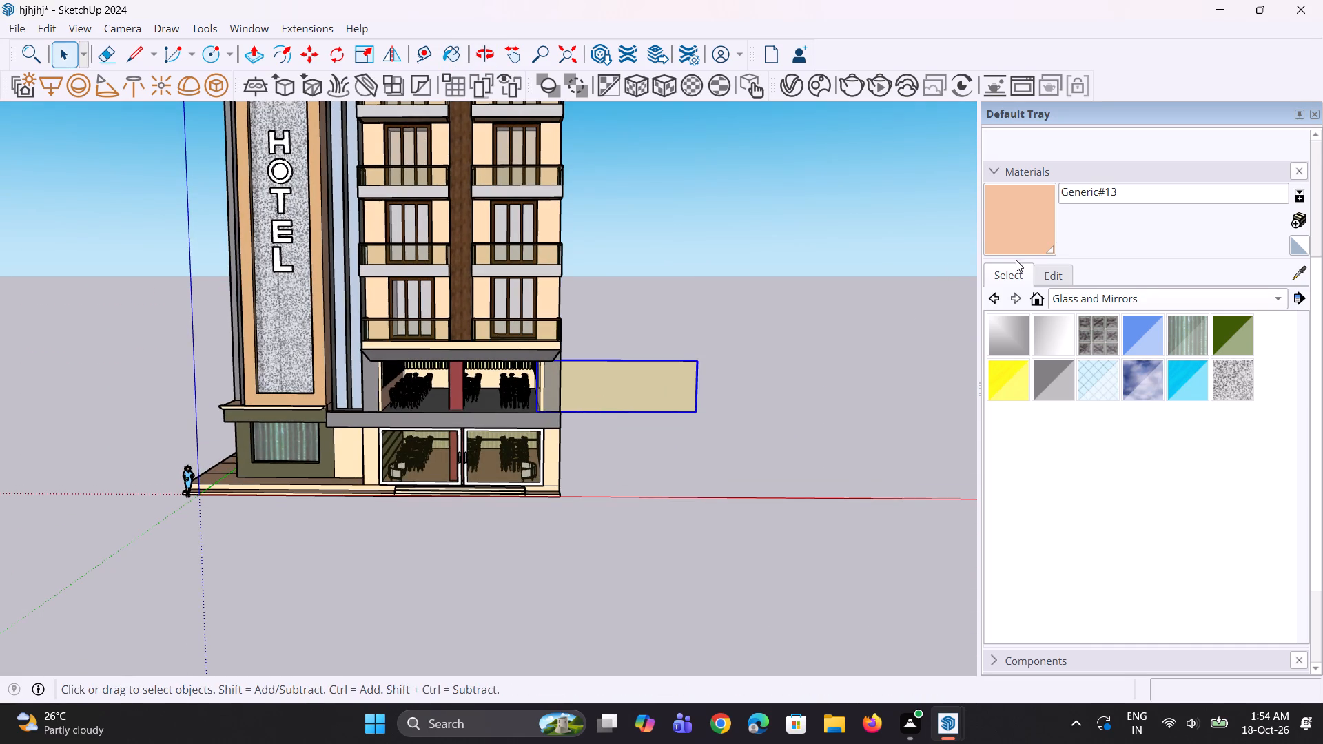
pyautogui.click(1060, 272)
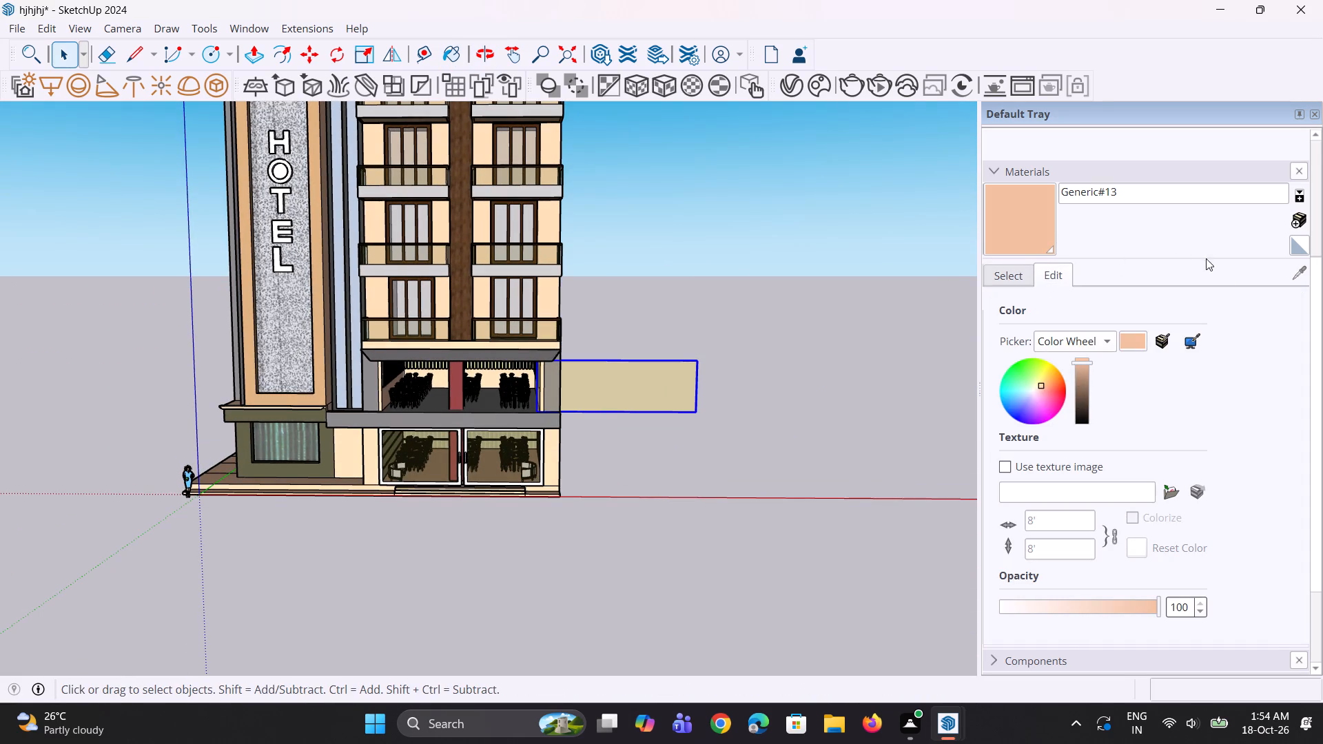
pyautogui.click(1295, 270)
pyautogui.click(991, 276)
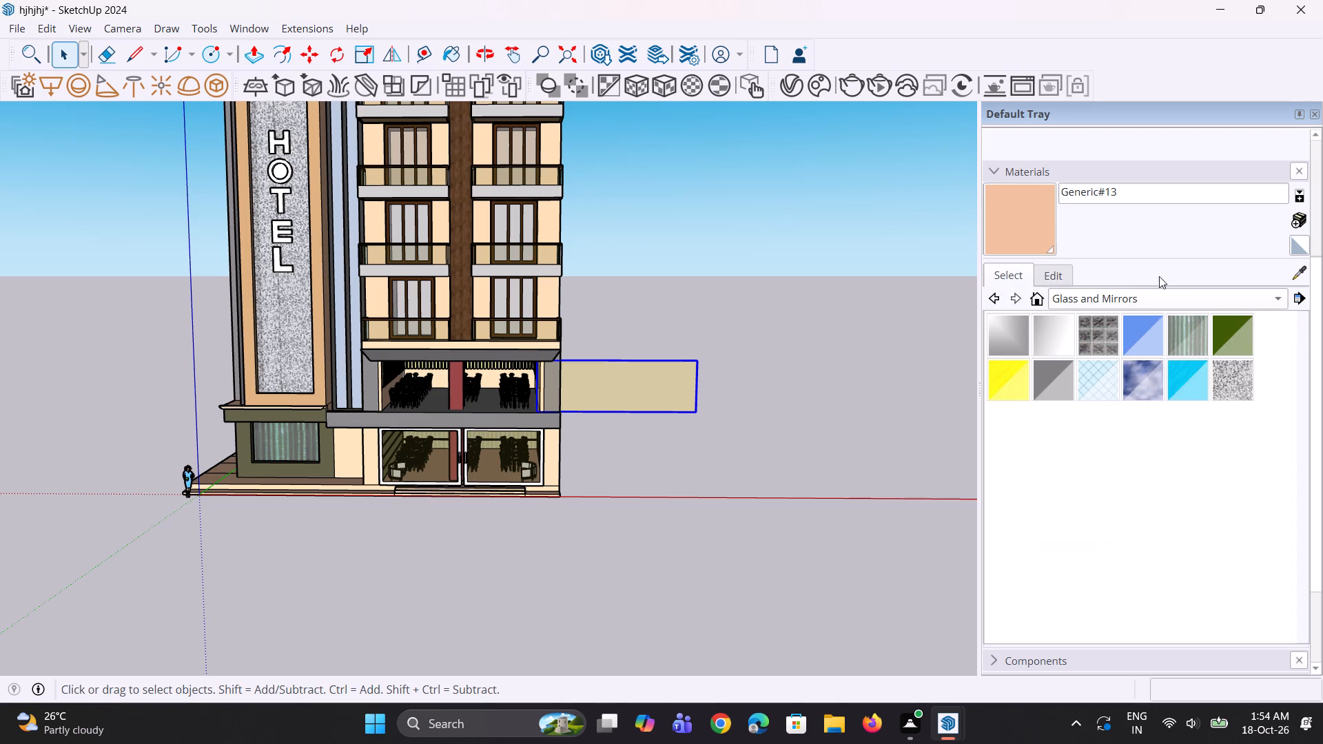
pyautogui.click(1306, 273)
pyautogui.click(598, 393)
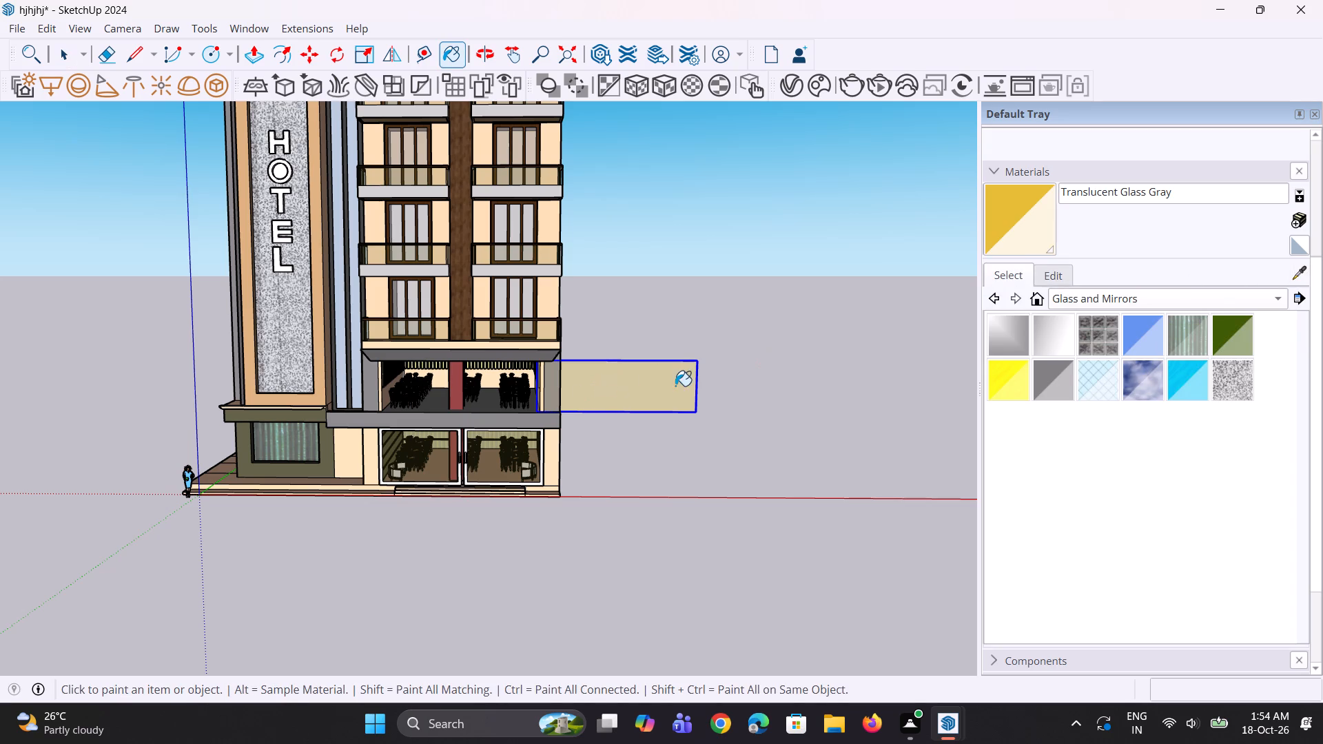
pyautogui.click(1040, 273)
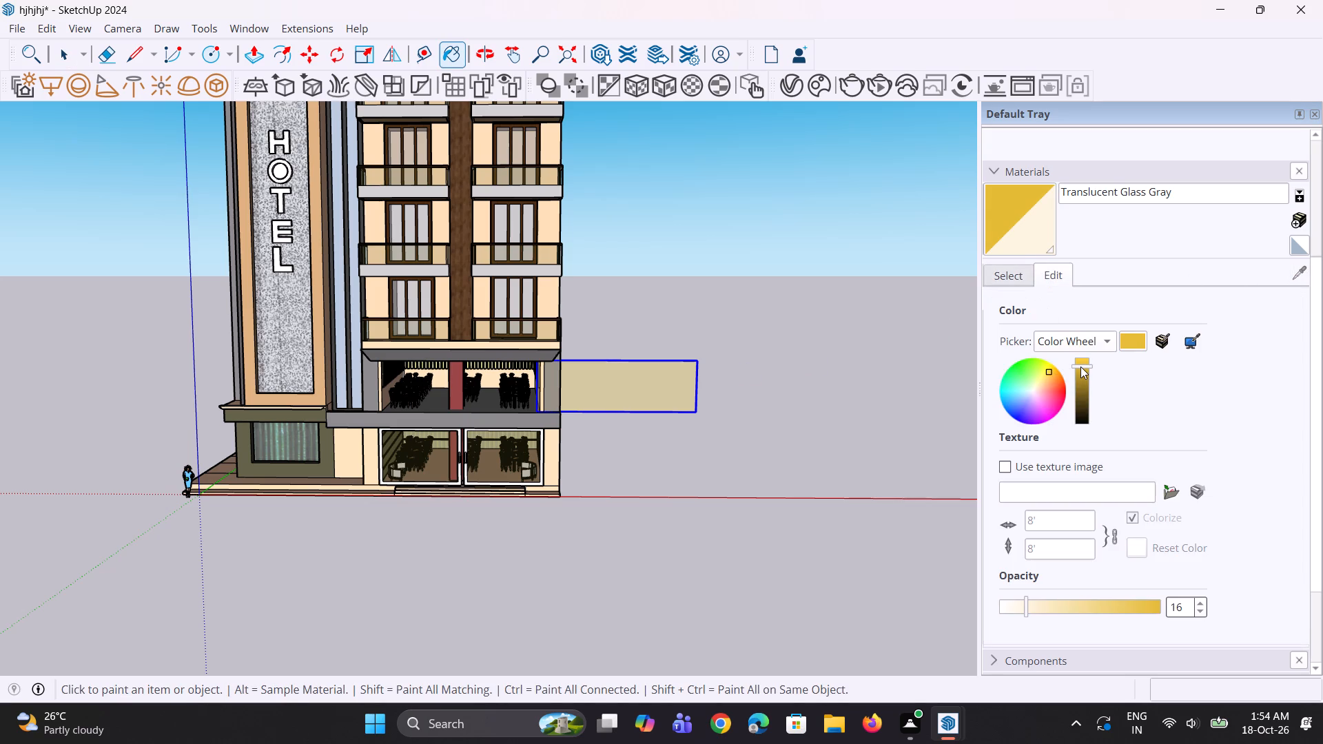
pyautogui.click(1077, 364)
# Move the glass panel about 29' along the facade into the upper dining hall's front opening.
pyautogui.scroll(2, 785, 391)
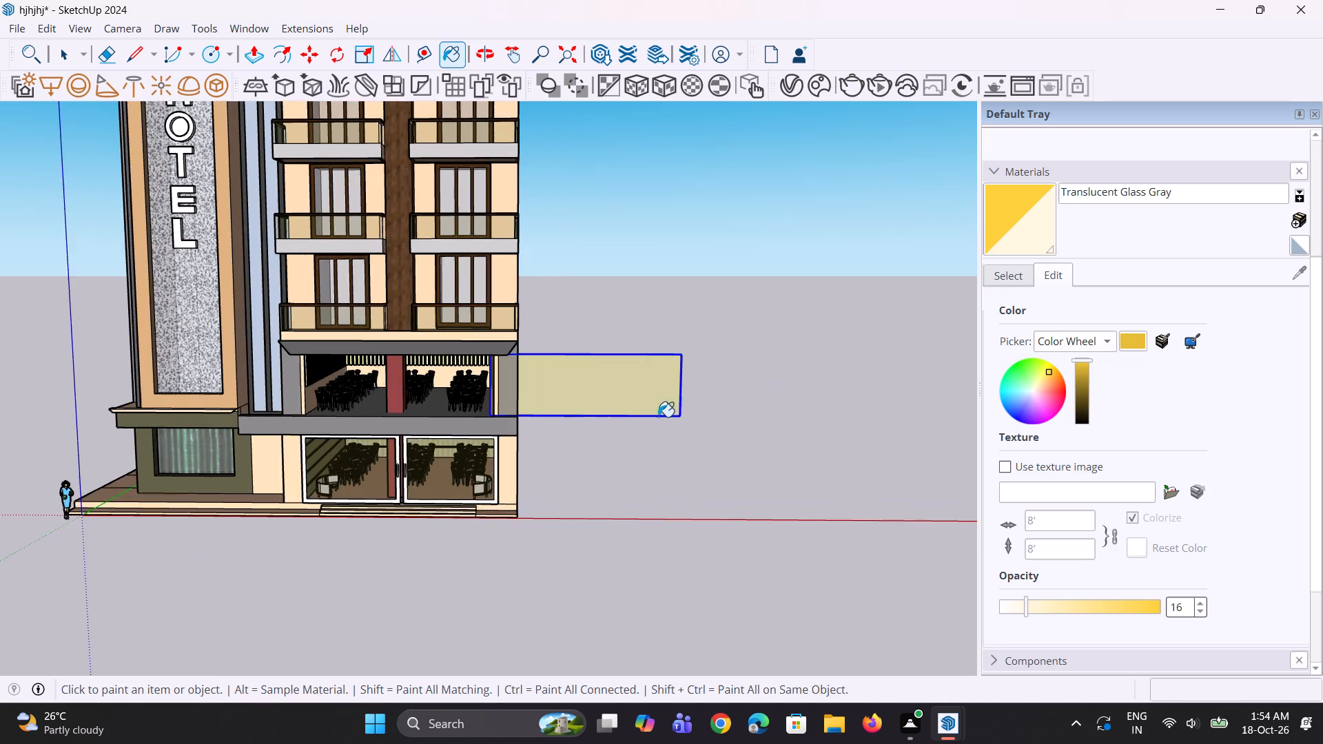
pyautogui.scroll(3, 640, 425)
pyautogui.press('m')
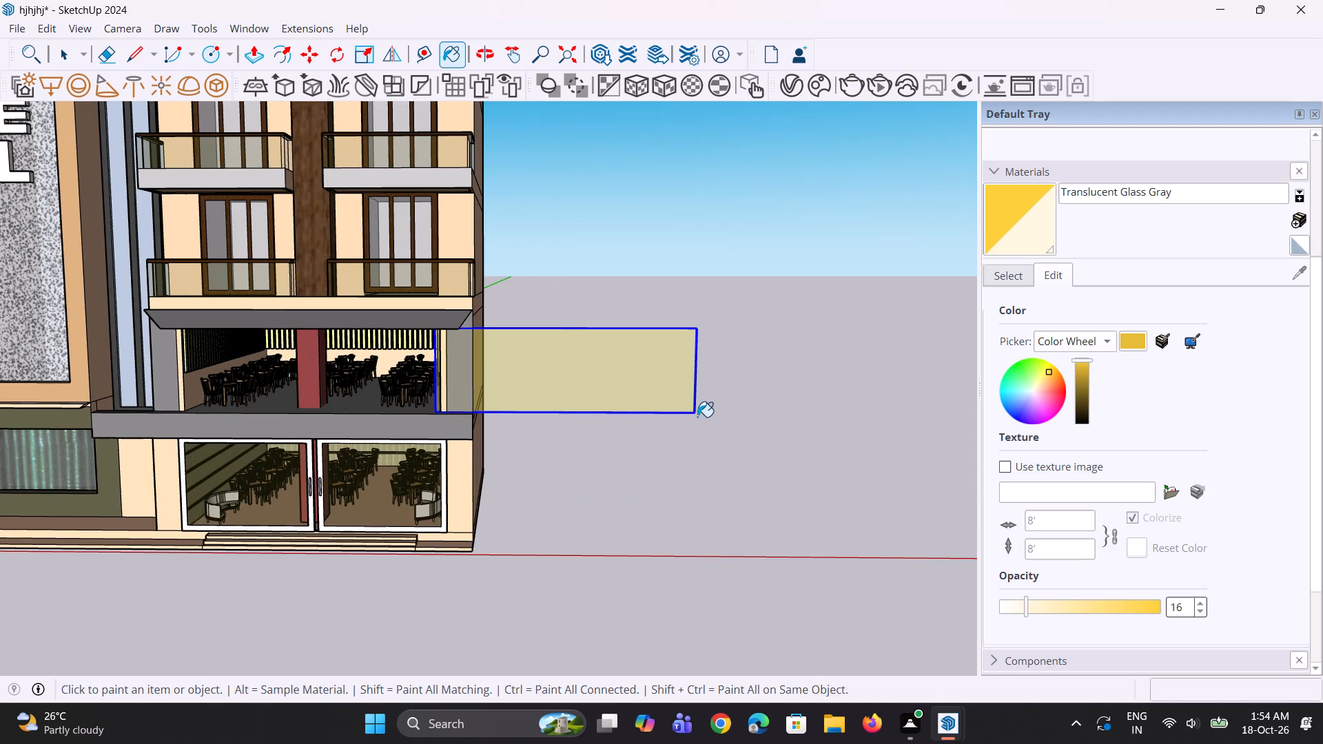
pyautogui.press('m')
pyautogui.write('mm')
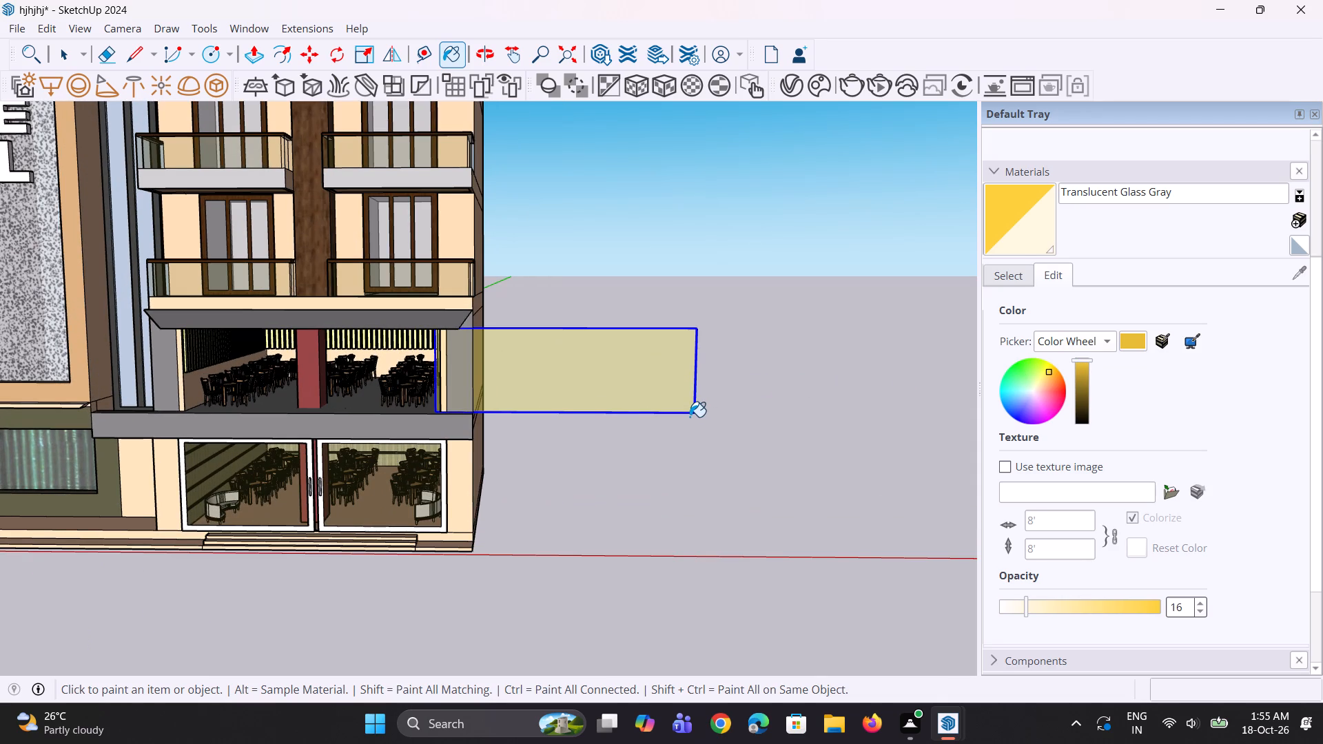
pyautogui.press('space')
pyautogui.press('space')
pyautogui.click(726, 426)
pyautogui.press('space')
pyautogui.click(727, 426)
pyautogui.press('space')
pyautogui.click(727, 426)
pyautogui.click(695, 411)
pyautogui.press('m')
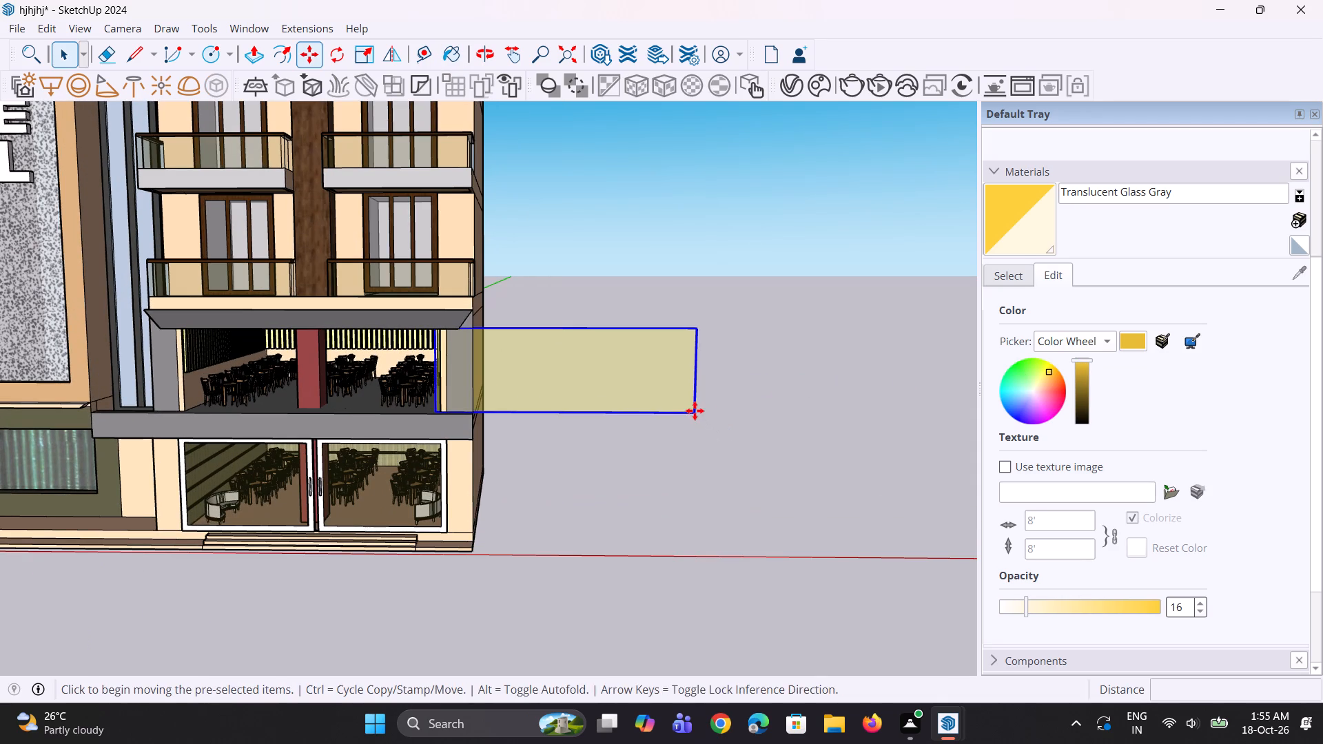
pyautogui.click(694, 410)
pyautogui.scroll(2, 321, 413)
pyautogui.scroll(-4, 460, 388)
pyautogui.click(697, 411)
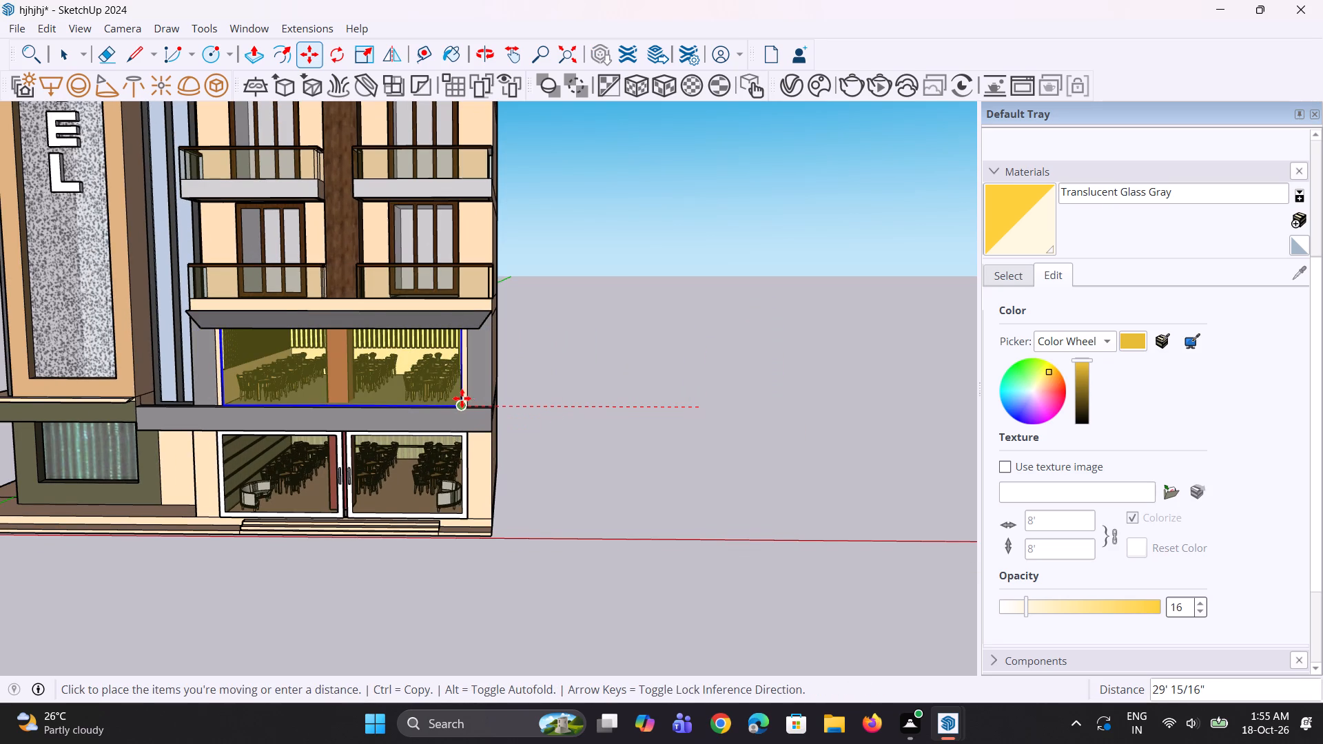
pyautogui.click(458, 398)
# Move the glass panel slightly so its lower right corner meets the corner of the dining hall opening.
pyautogui.moveTo(444, 413); pyautogui.dragTo(433, 459, button='middle')
pyautogui.scroll(2, 441, 441)
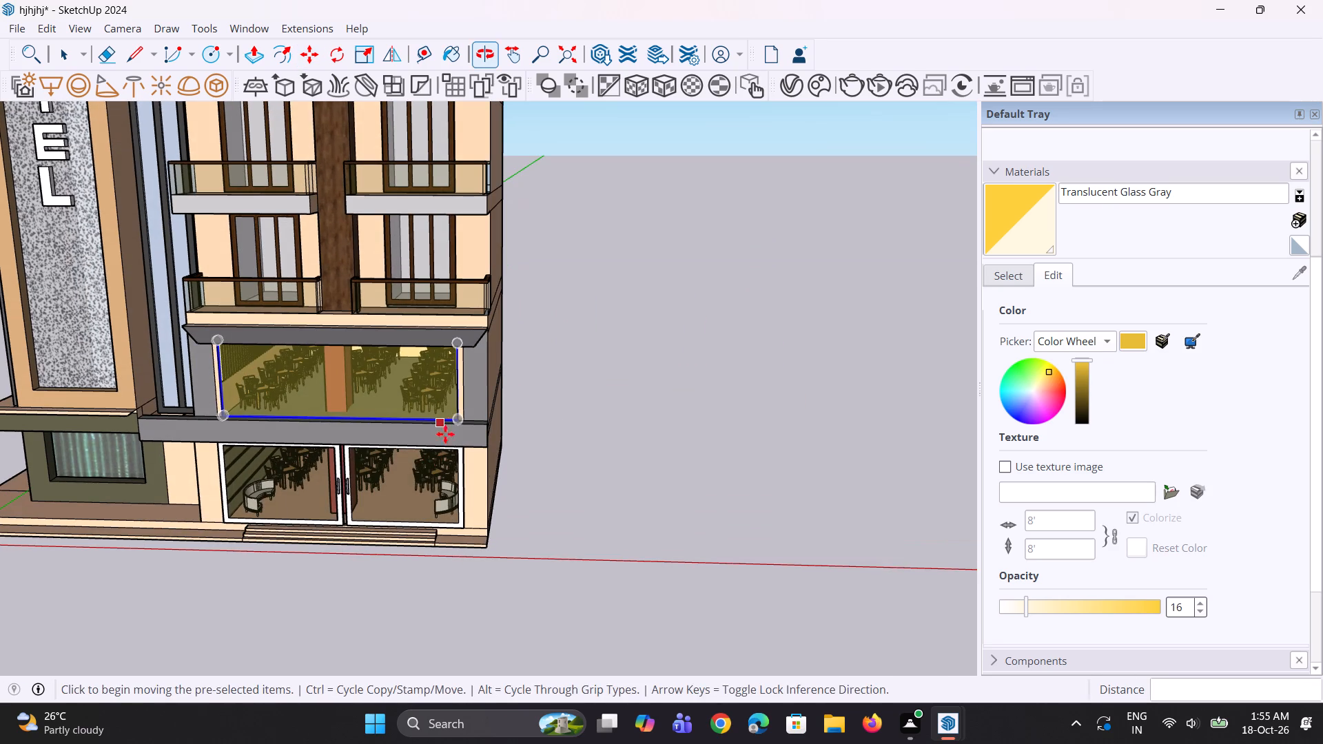
pyautogui.scroll(19, 445, 434)
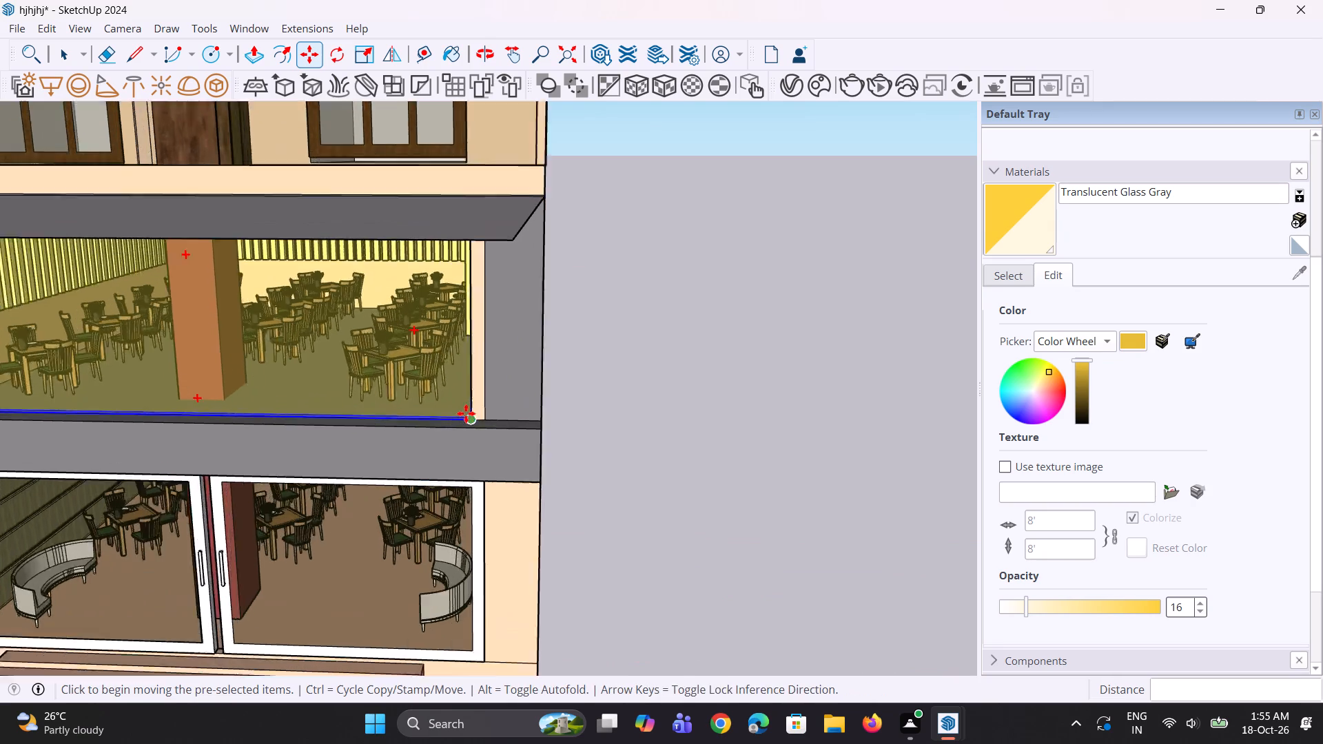
pyautogui.scroll(4, 466, 413)
pyautogui.click(472, 419)
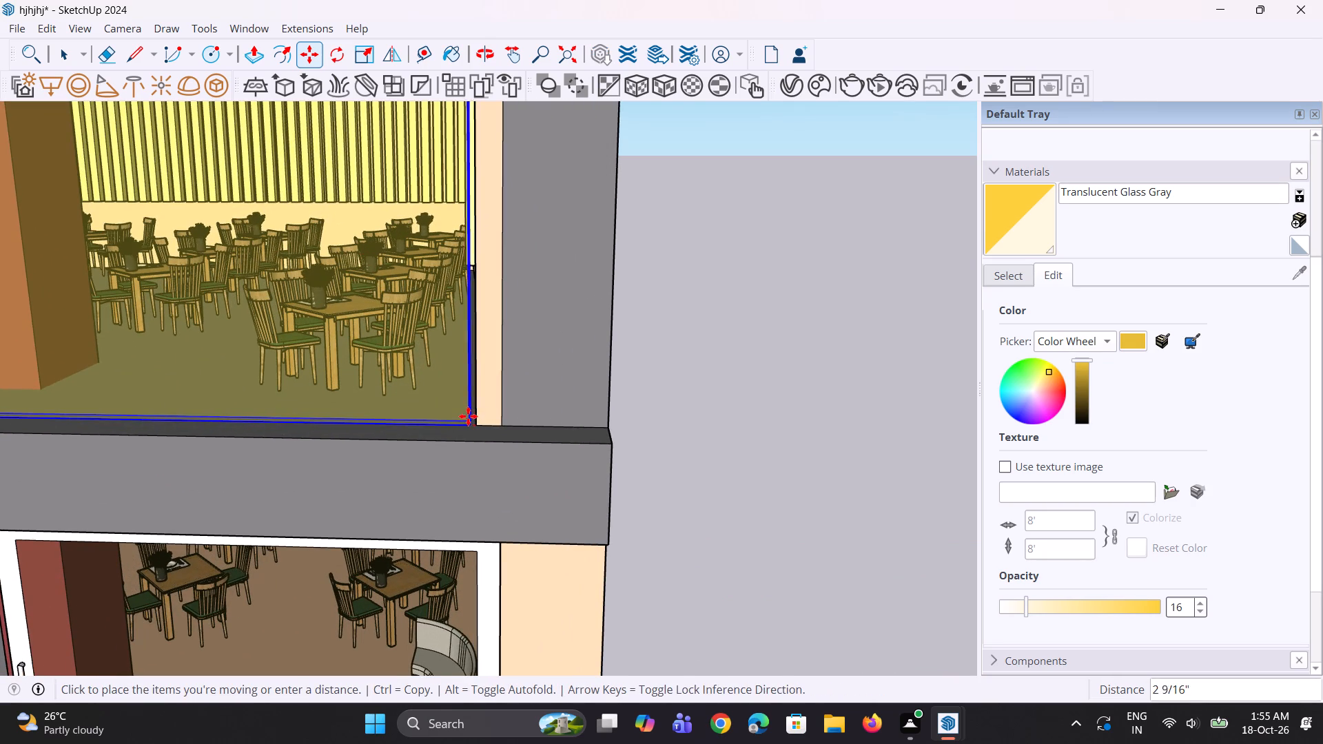
pyautogui.click(473, 417)
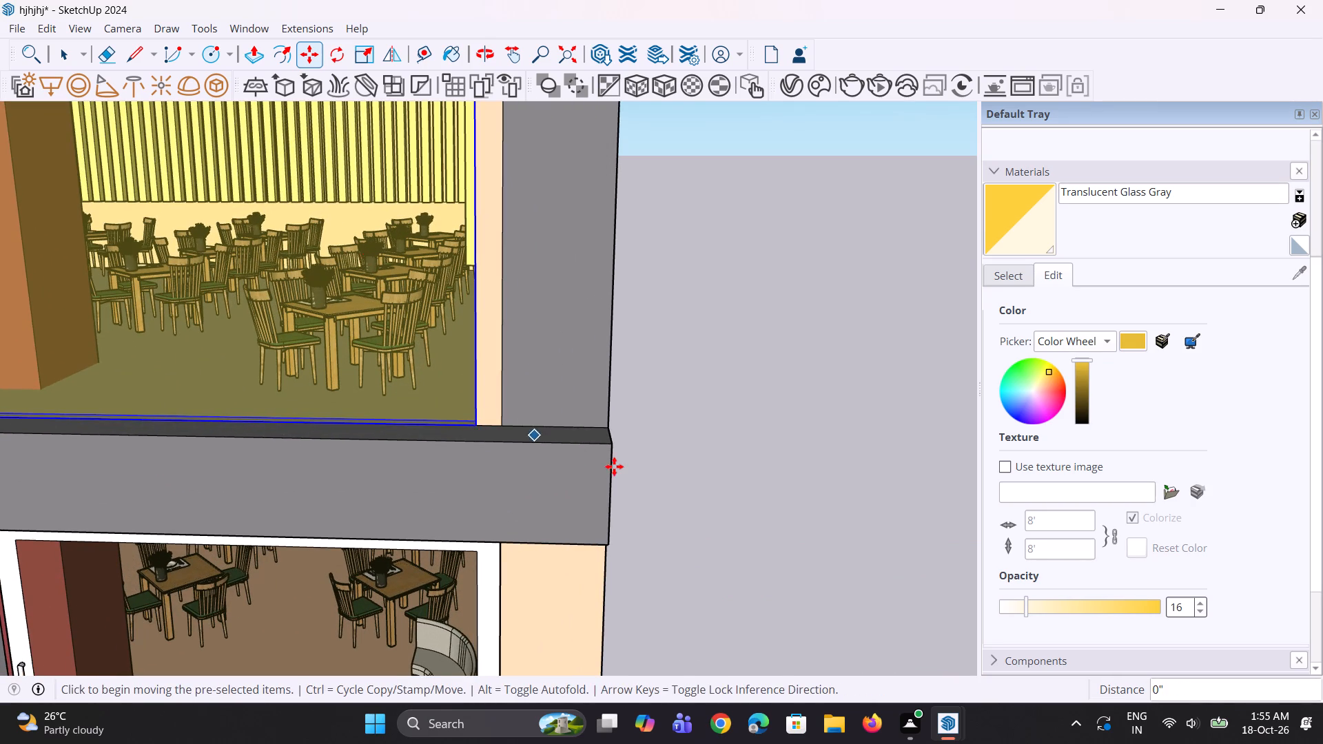
# Check the glass panel's fit across the full width of the opening and deselect it.
pyautogui.scroll(-10, 614, 466)
pyautogui.scroll(6, 72, 457)
pyautogui.moveTo(52, 432); pyautogui.dragTo(143, 413, button='middle')
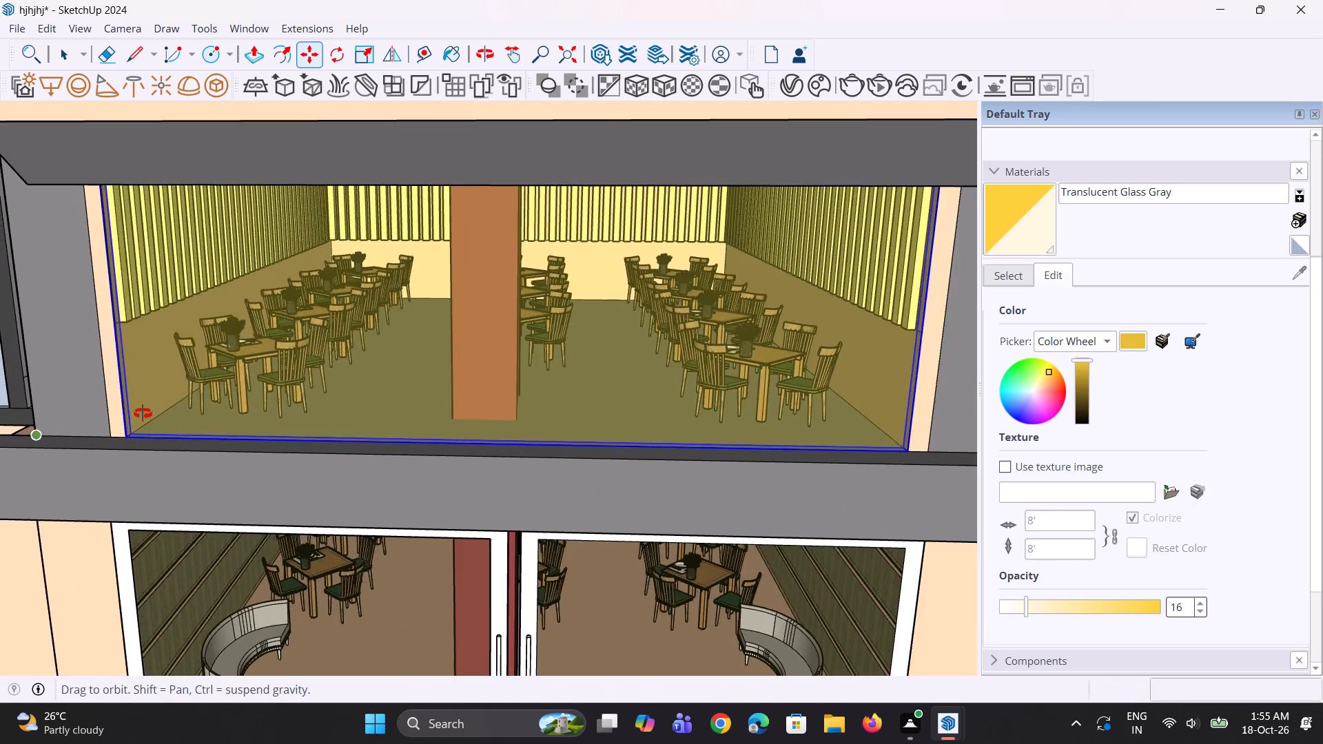
pyautogui.moveTo(143, 413); pyautogui.dragTo(119, 400, button='middle')
pyautogui.scroll(-13, 32, 380)
pyautogui.scroll(2, 43, 371)
pyautogui.moveTo(43, 371); pyautogui.dragTo(62, 345, button='middle')
pyautogui.press('space')
pyautogui.press('space')
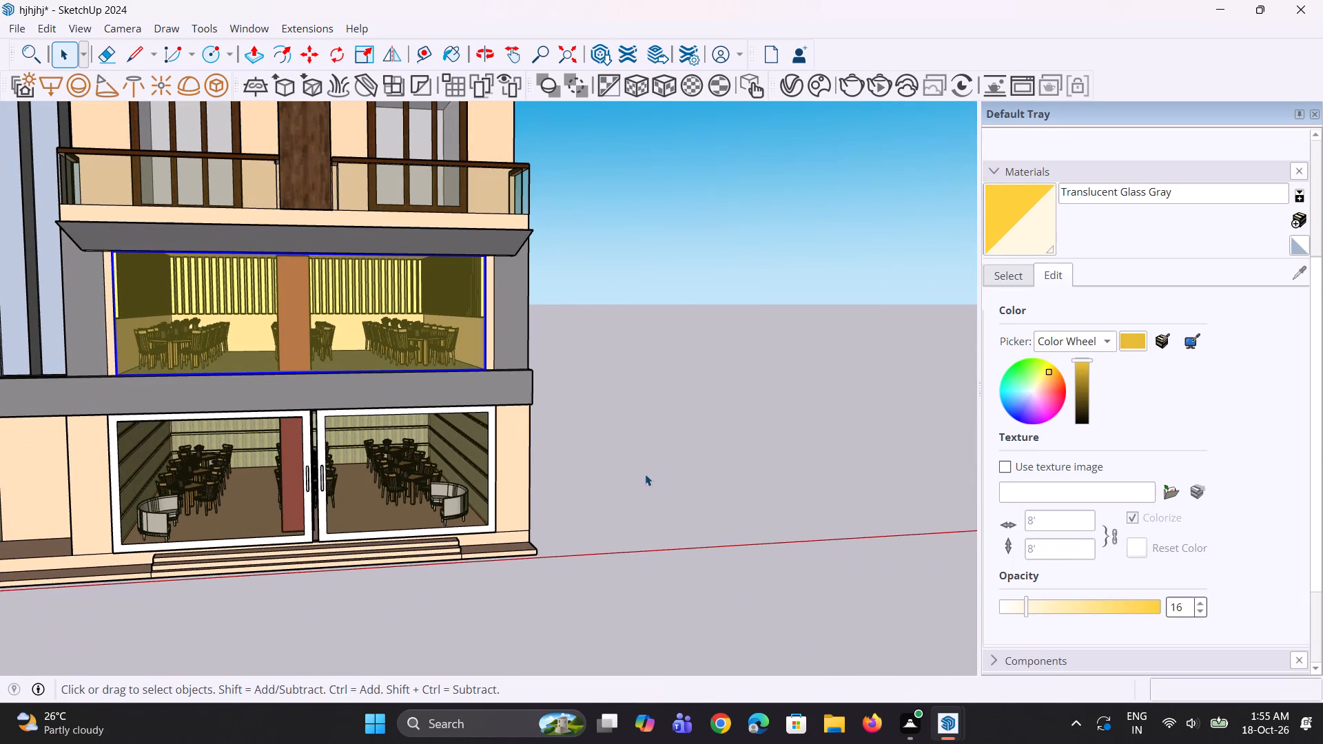
pyautogui.press('space')
pyautogui.click(645, 474)
# Examine the glazed upper dining hall up close and the complete hotel facade from a distance.
pyautogui.scroll(1, 363, 473)
pyautogui.scroll(-4, 361, 470)
pyautogui.moveTo(359, 470); pyautogui.dragTo(336, 451, button='middle')
pyautogui.scroll(2, 275, 451)
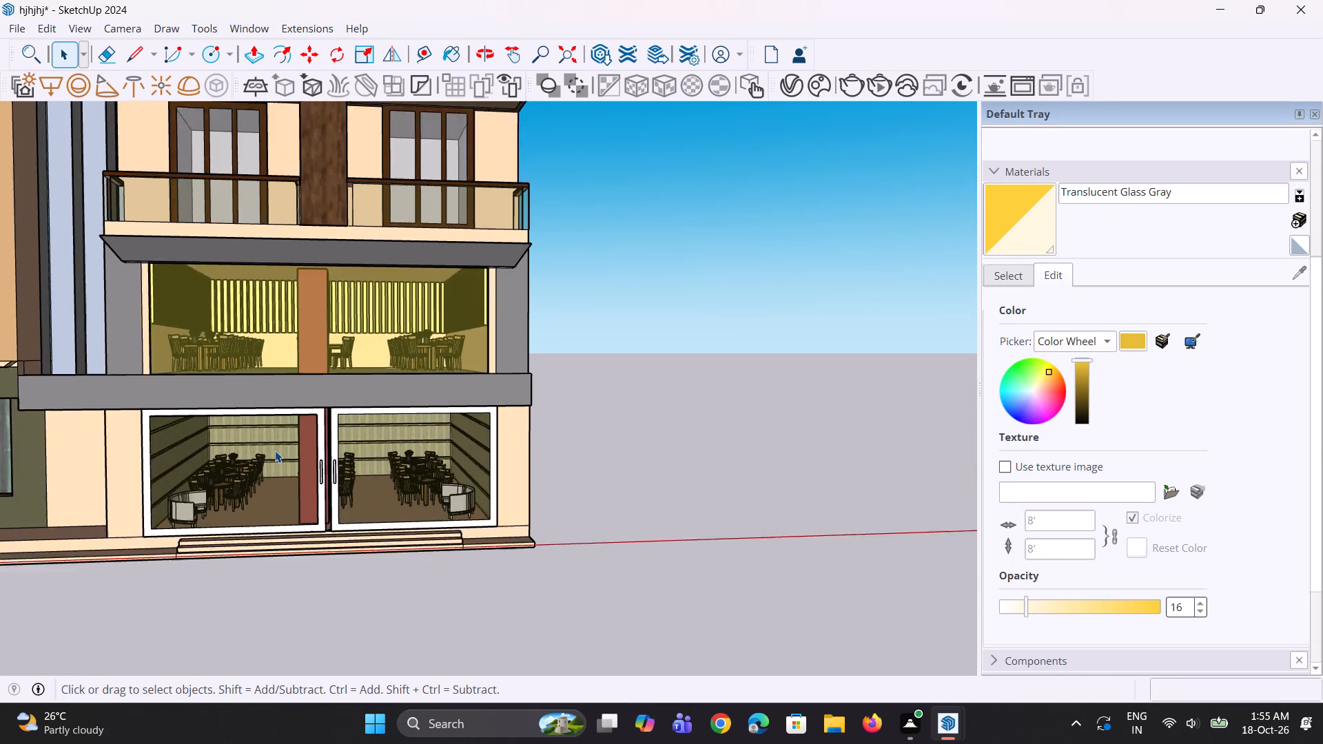
pyautogui.scroll(1, 275, 451)
pyautogui.scroll(-4, 278, 449)
pyautogui.moveTo(277, 446); pyautogui.dragTo(277, 472, button='middle')
pyautogui.scroll(2, 234, 345)
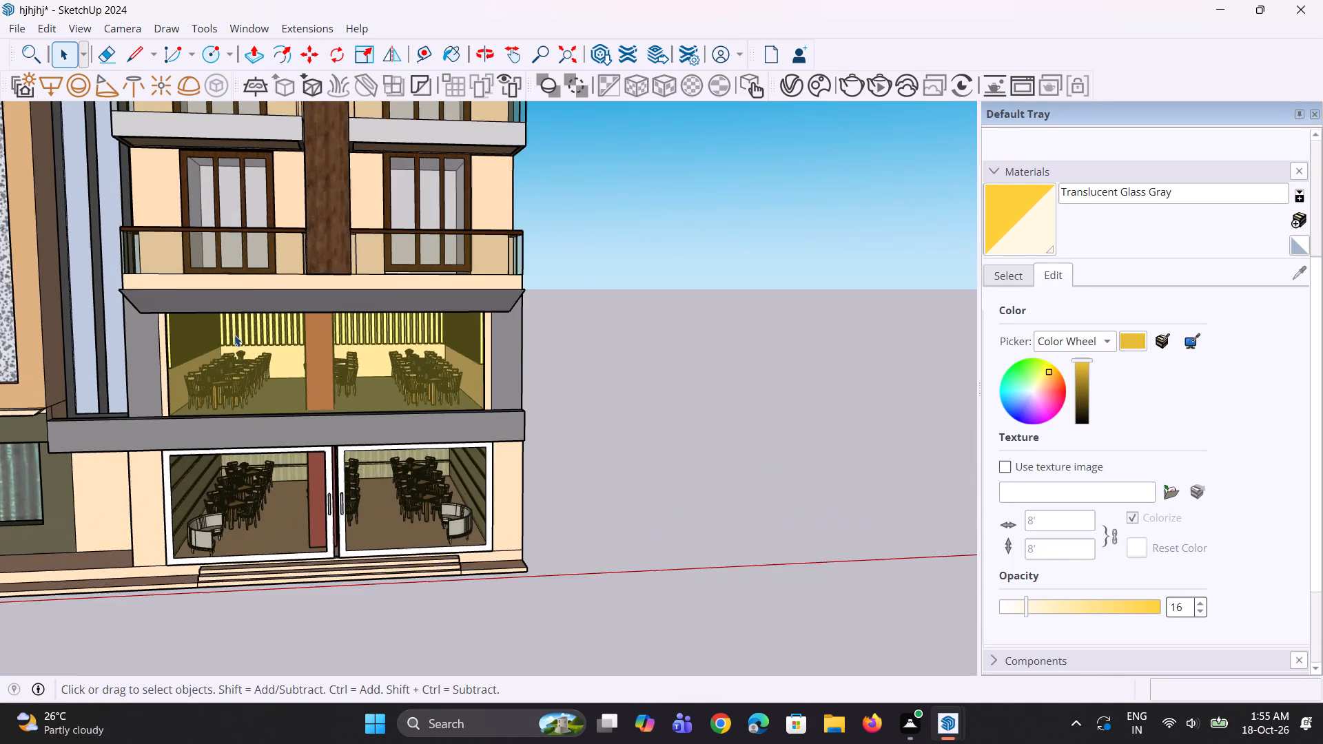
pyautogui.scroll(2, 234, 335)
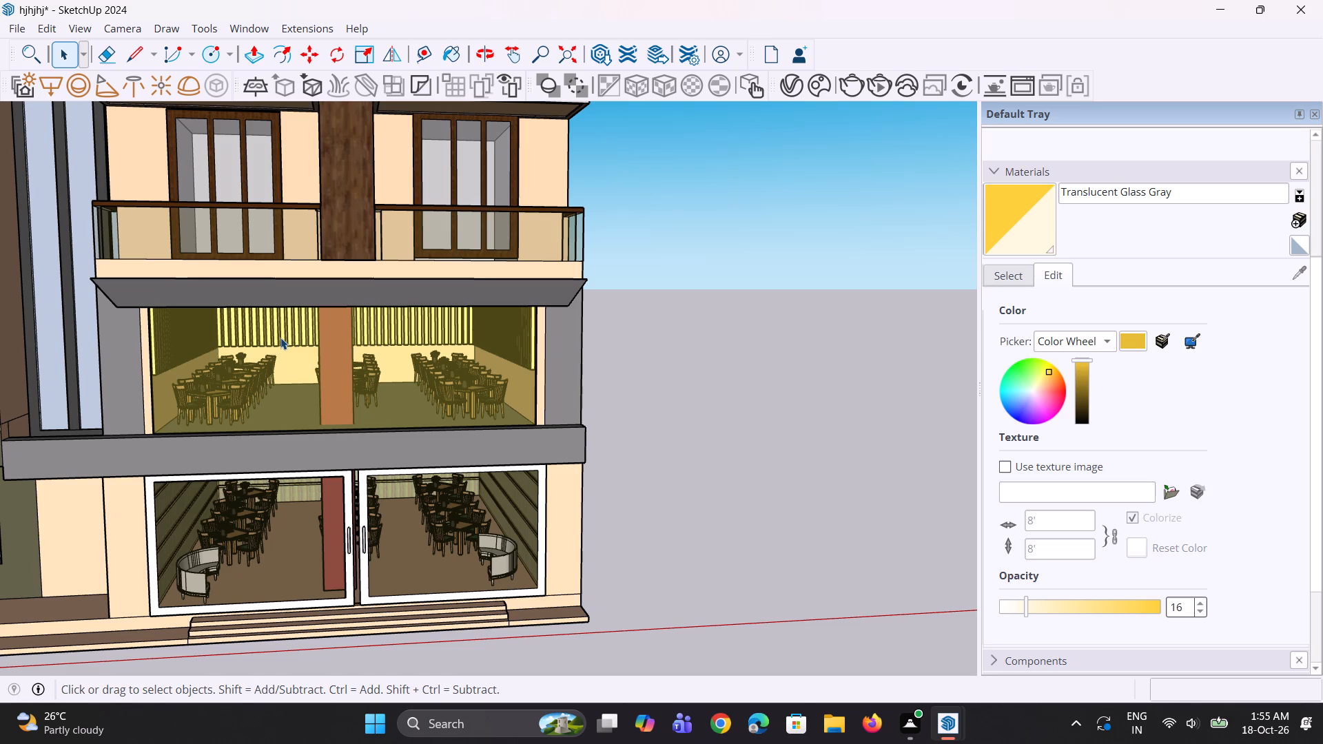
pyautogui.scroll(-4, 289, 308)
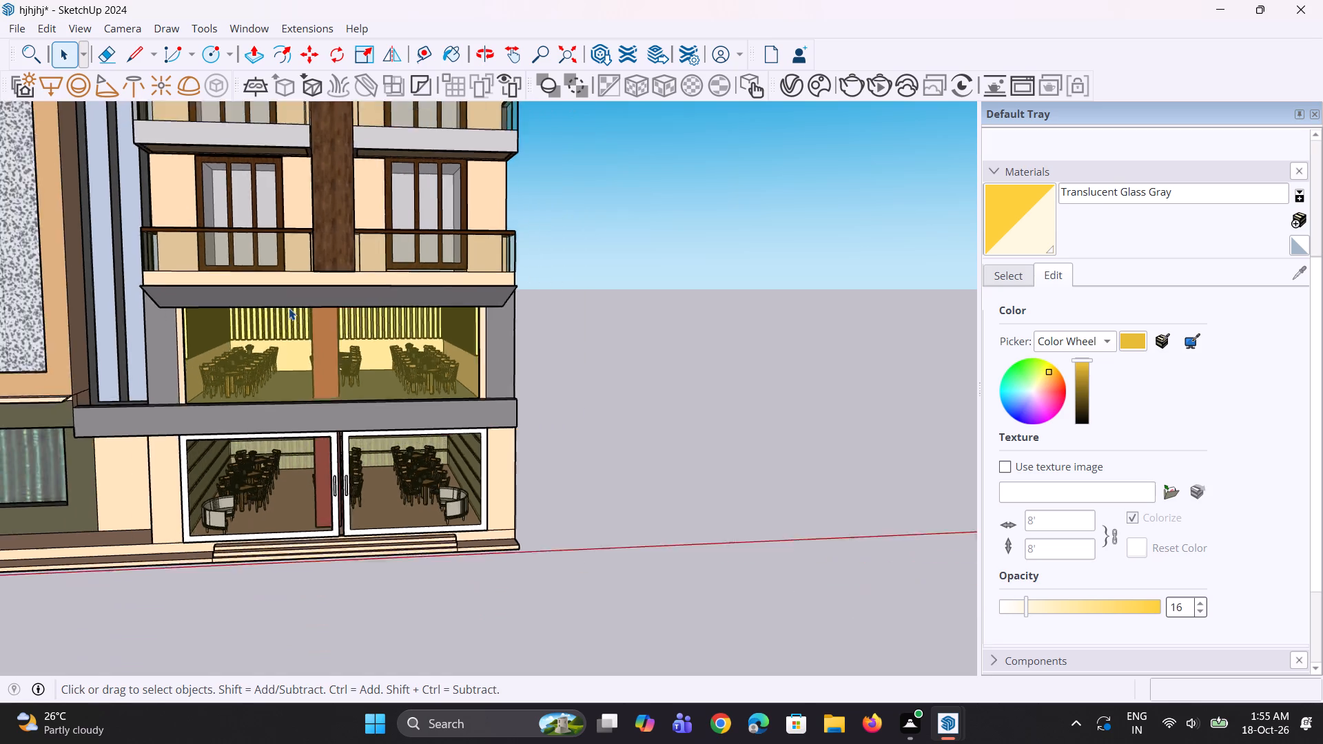
pyautogui.scroll(-9, 289, 308)
pyautogui.moveTo(289, 331); pyautogui.dragTo(289, 300, button='middle')
pyautogui.scroll(-2, 314, 372)
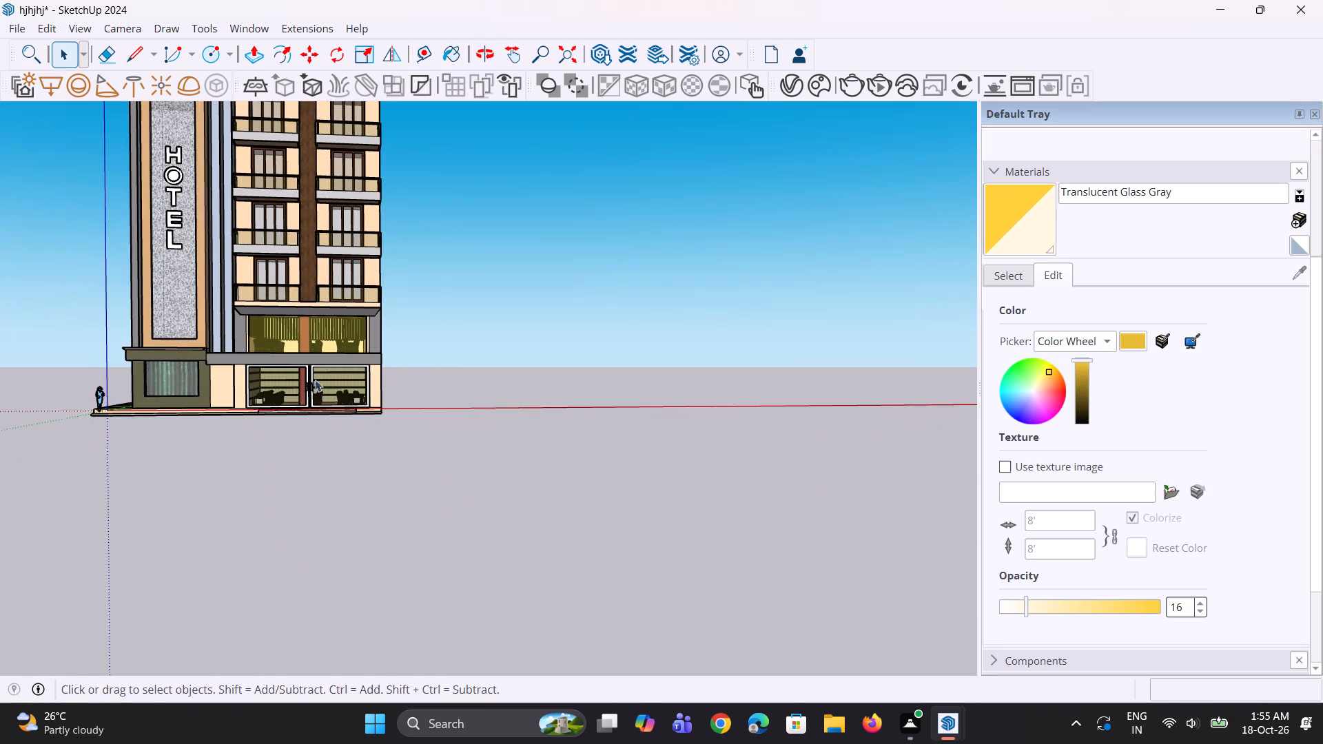
pyautogui.scroll(-1, 315, 380)
pyautogui.scroll(6, 277, 189)
pyautogui.scroll(1, 197, 66)
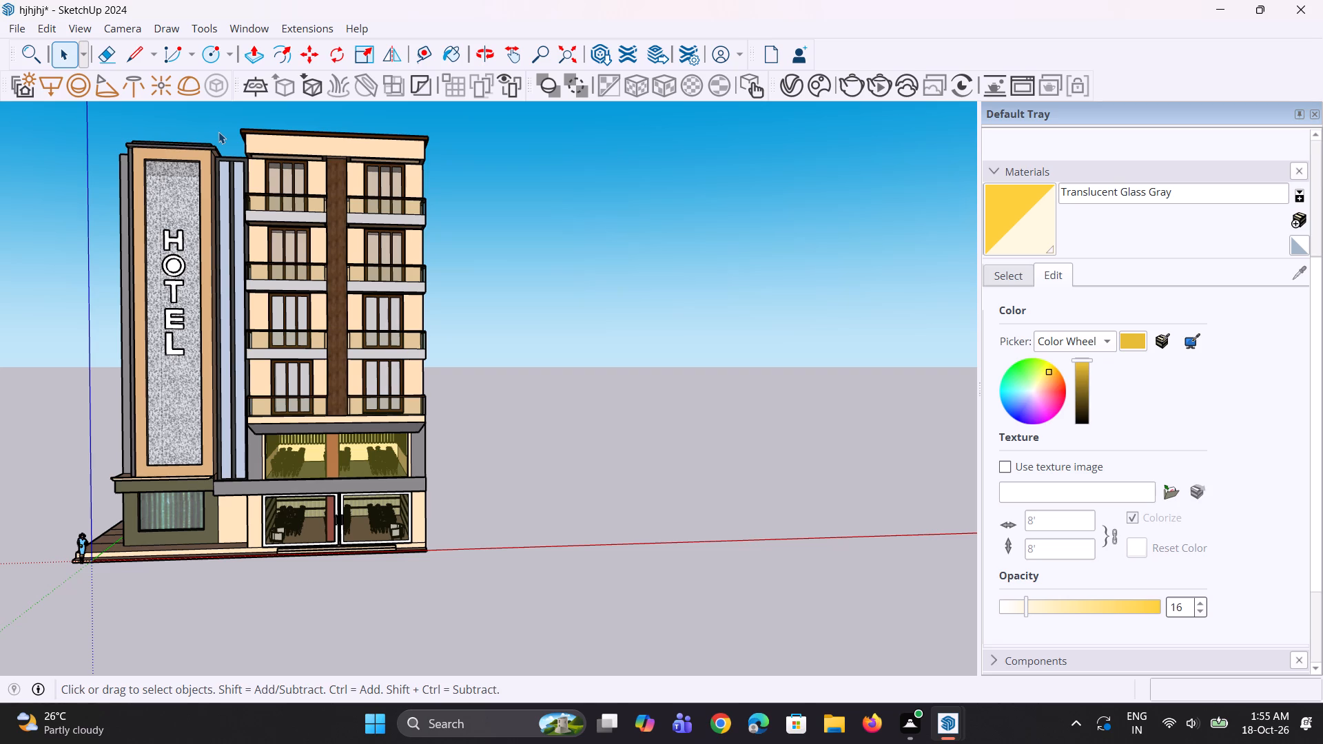
# Examine the complete hotel facade from a distance and from slightly above.
pyautogui.scroll(-3, 219, 124)
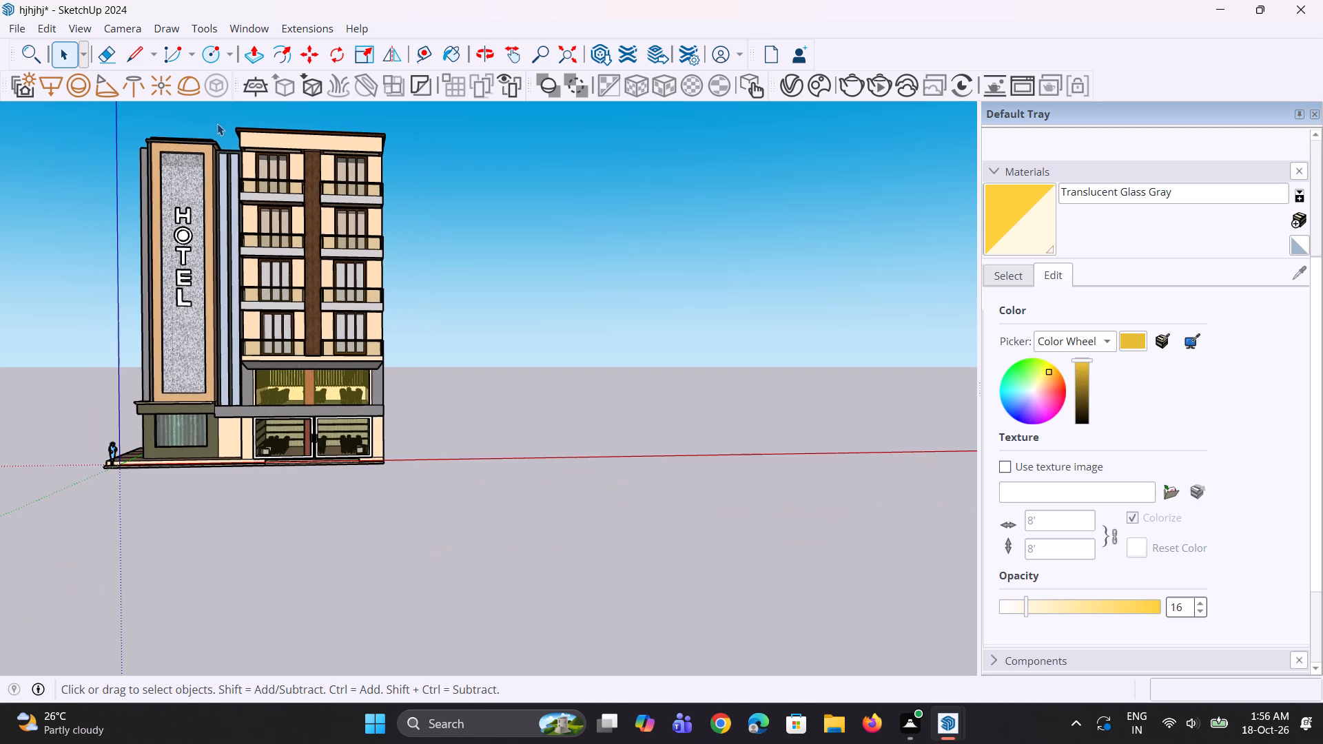
pyautogui.moveTo(153, 174); pyautogui.dragTo(176, 247, button='middle')
pyautogui.scroll(-5, 242, 334)
pyautogui.scroll(5, 169, 195)
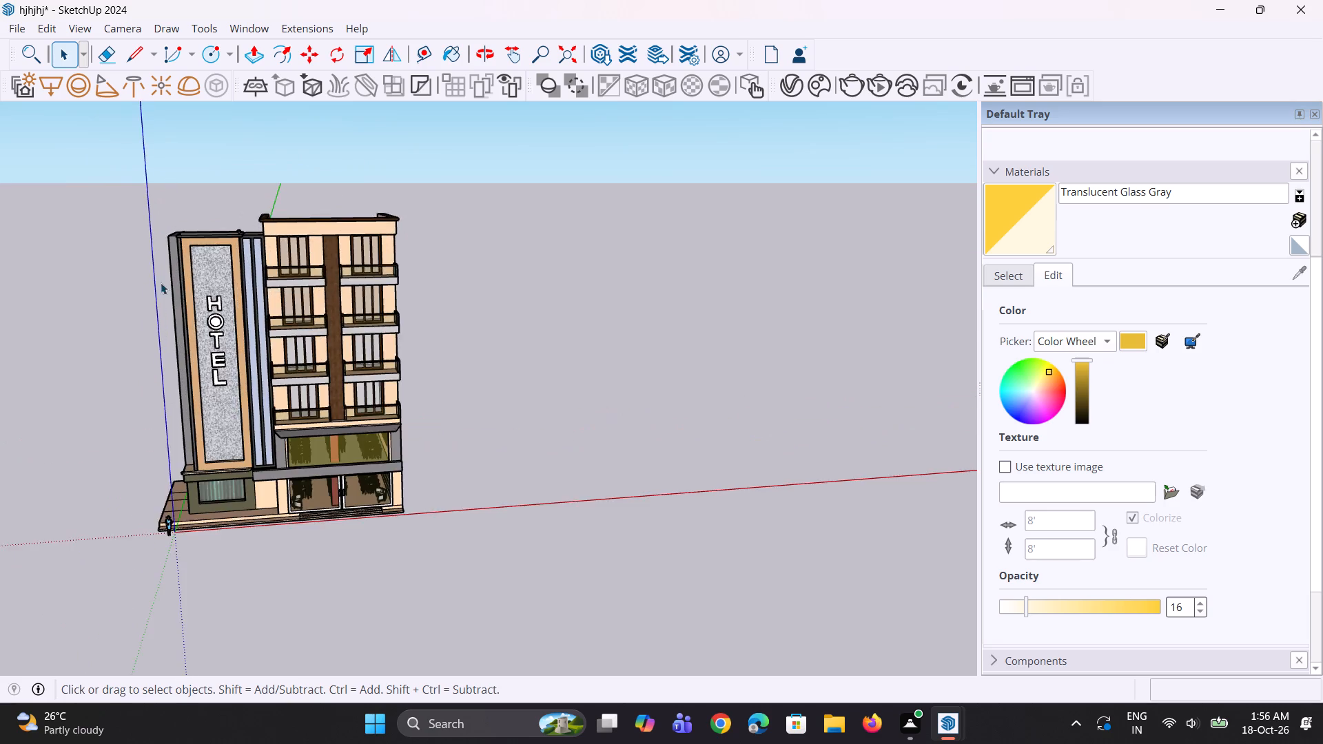
pyautogui.scroll(7, 161, 282)
pyautogui.moveTo(245, 277); pyautogui.dragTo(232, 259, button='middle')
pyautogui.scroll(-1, 246, 238)
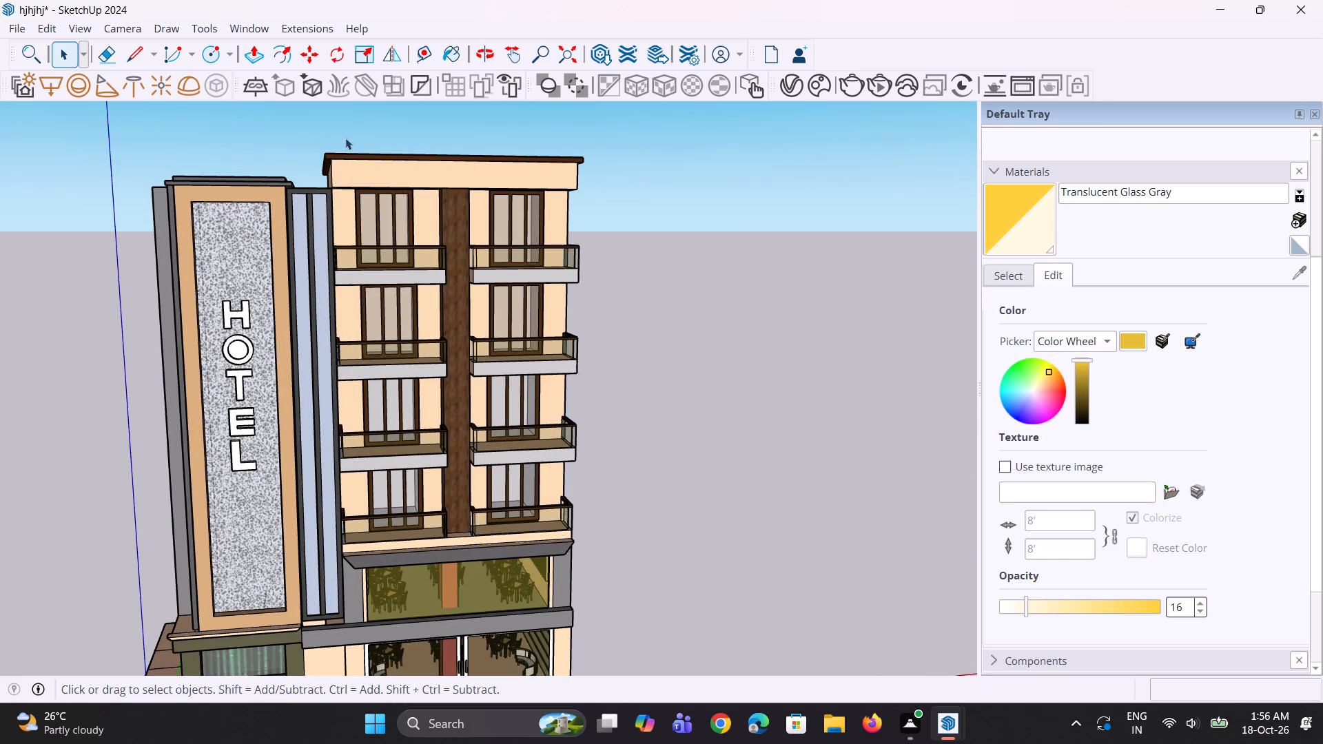
# Sample the gray Generic#3 material from the sign tower's side wall and paint the roof parapet's front and side faces.
pyautogui.scroll(6, 345, 132)
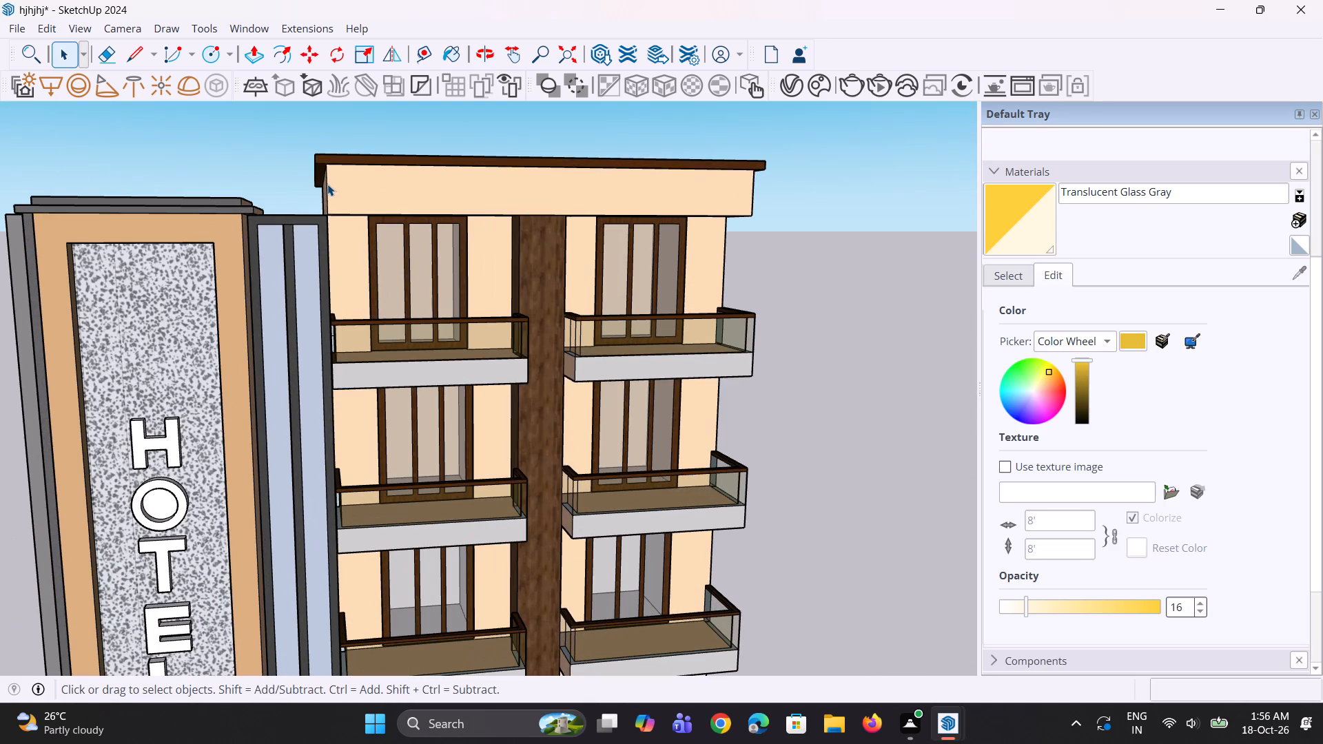
pyautogui.moveTo(329, 187); pyautogui.dragTo(365, 172, button='middle')
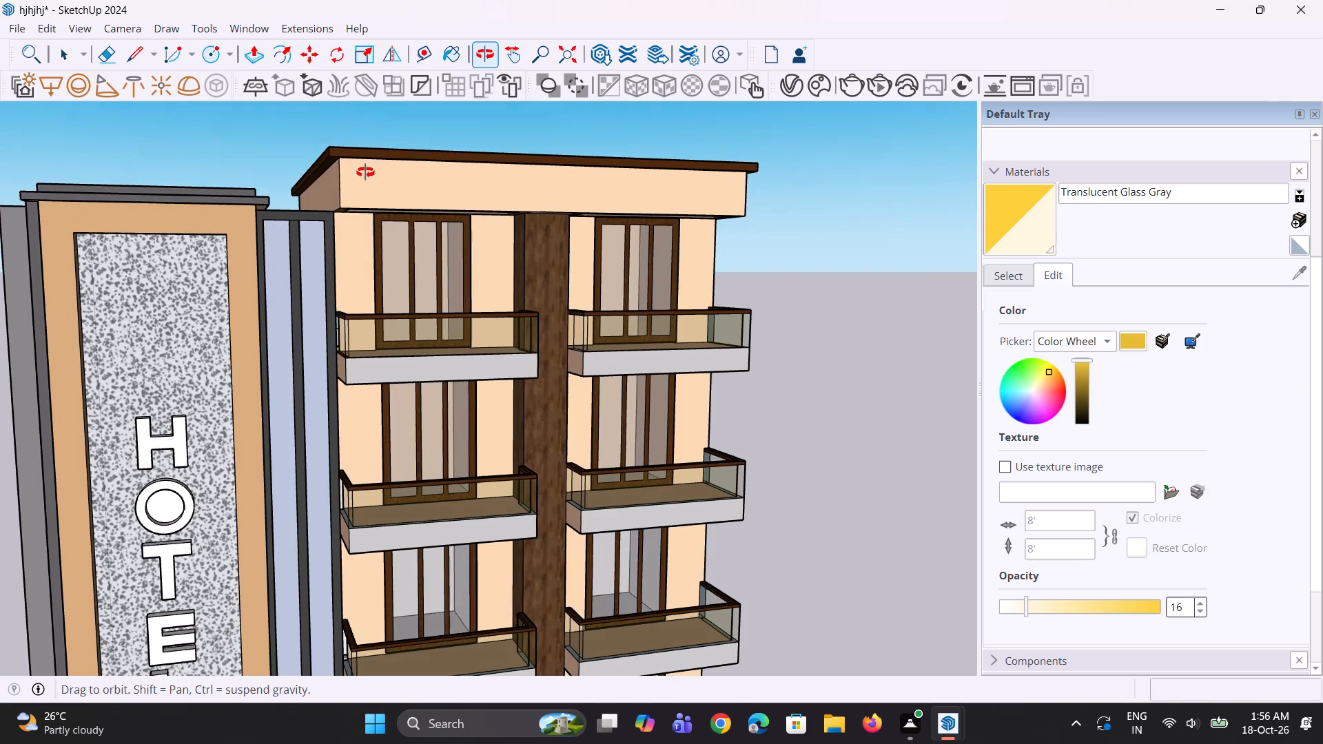
pyautogui.moveTo(365, 172); pyautogui.dragTo(357, 114, button='middle')
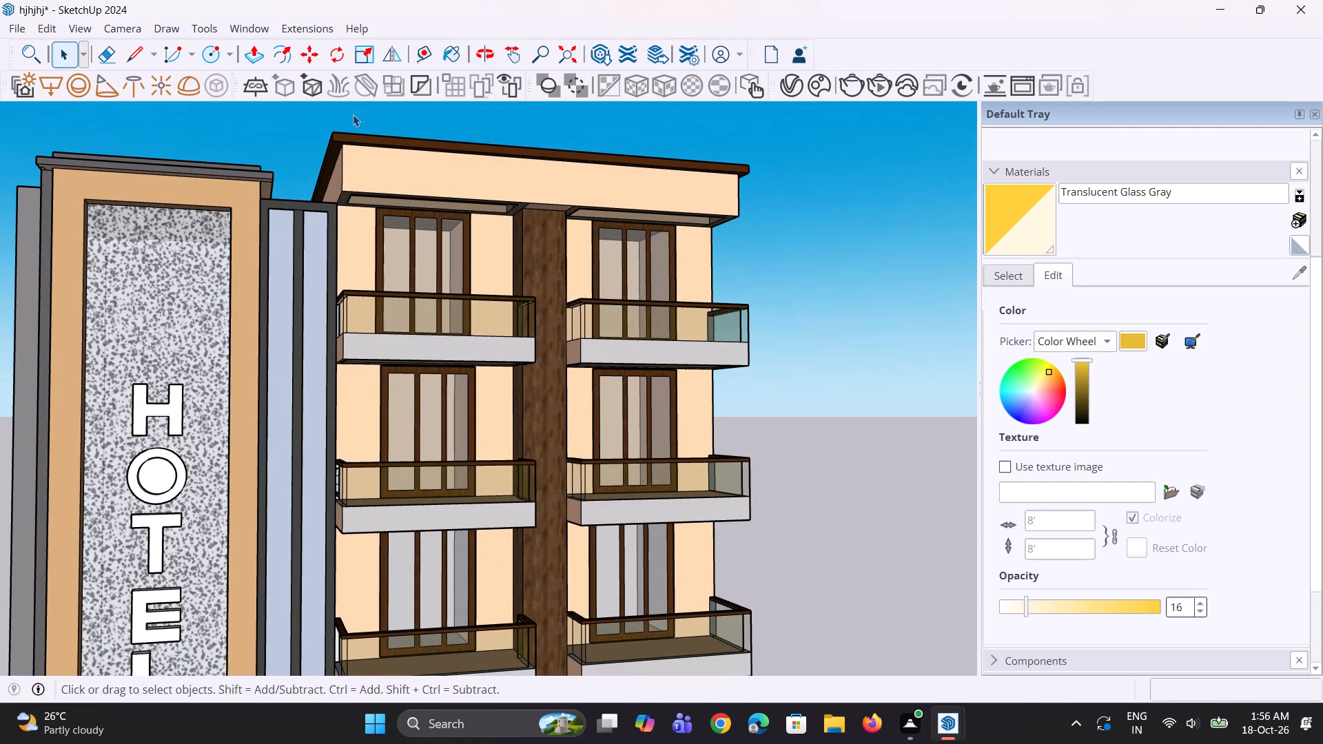
pyautogui.click(1295, 270)
pyautogui.scroll(-2, 314, 289)
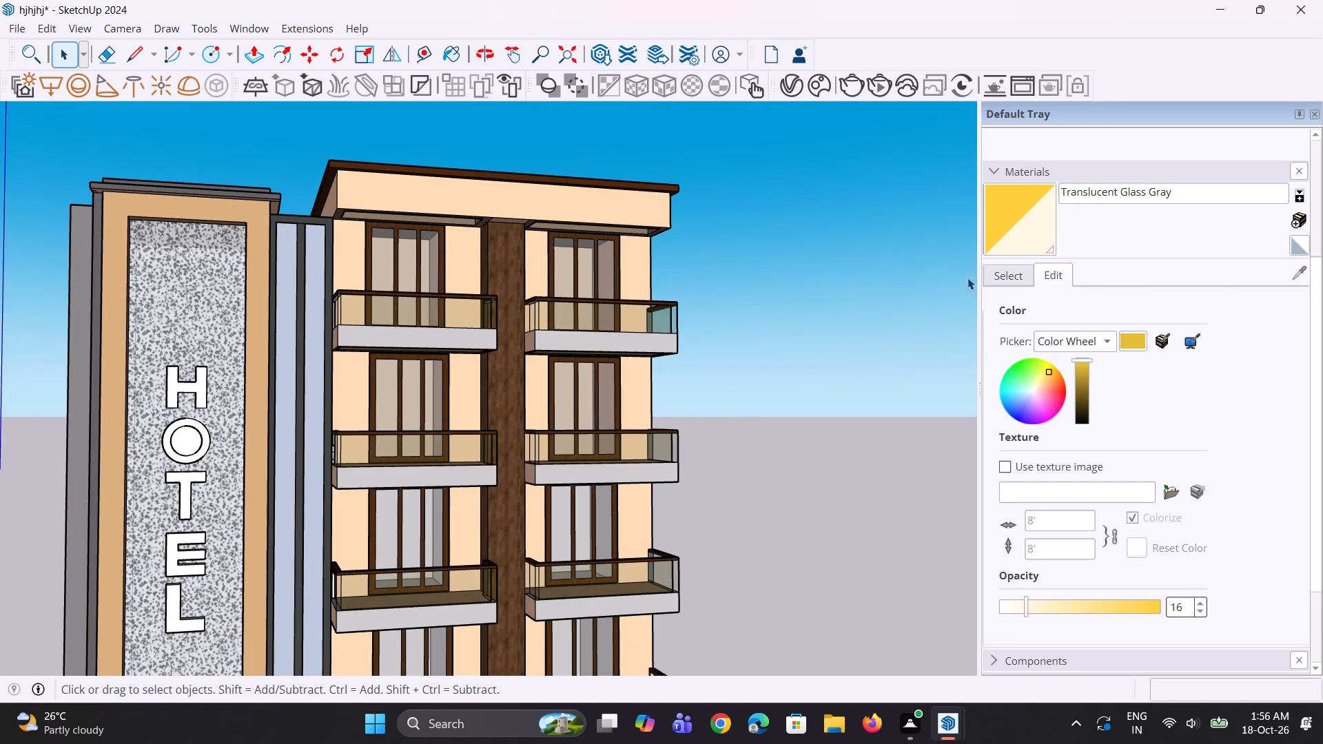
pyautogui.click(1021, 276)
pyautogui.click(1292, 276)
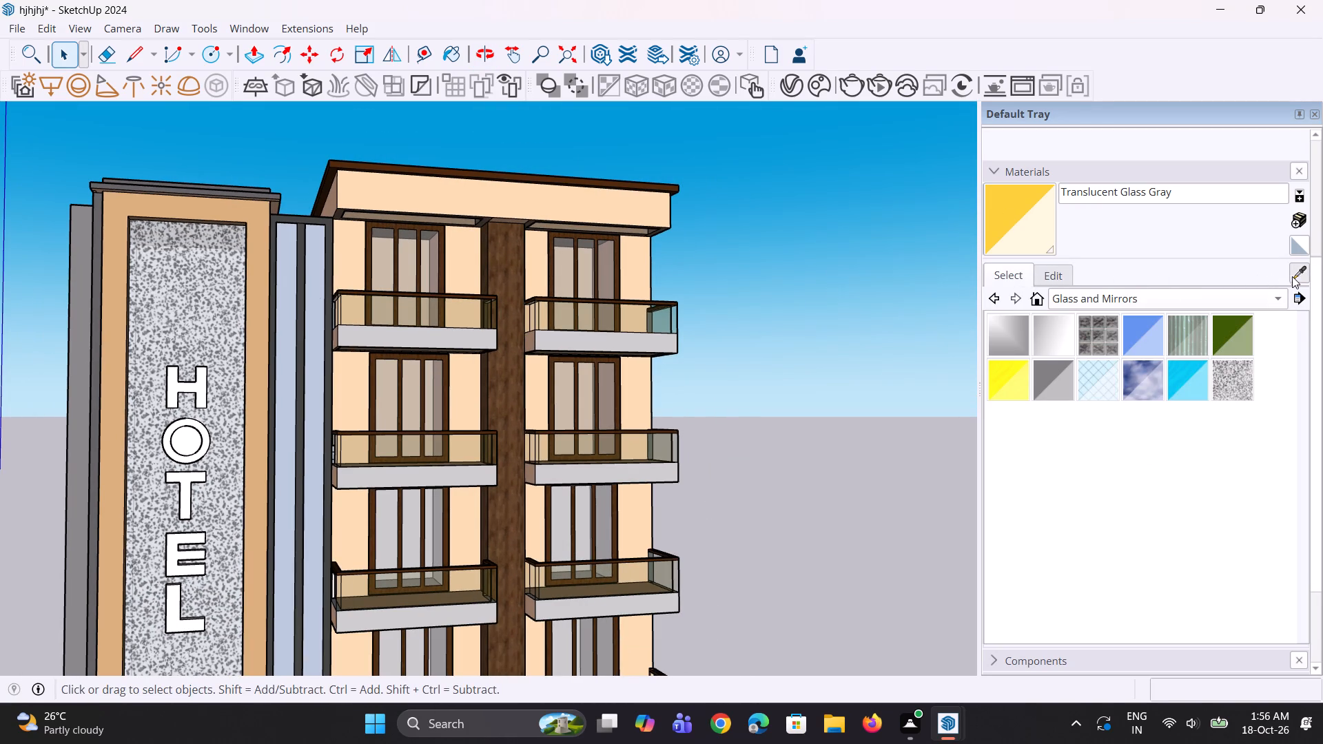
pyautogui.click(83, 337)
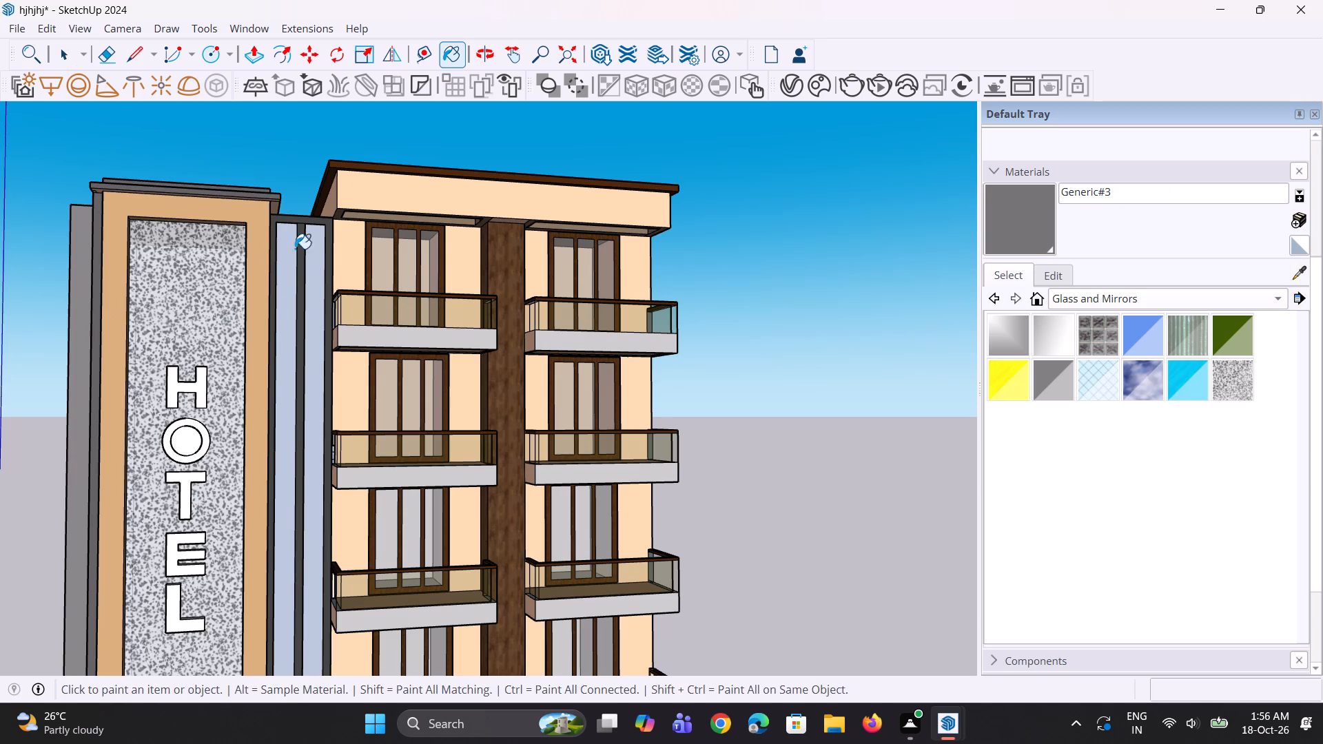
pyautogui.click(374, 203)
pyautogui.click(330, 205)
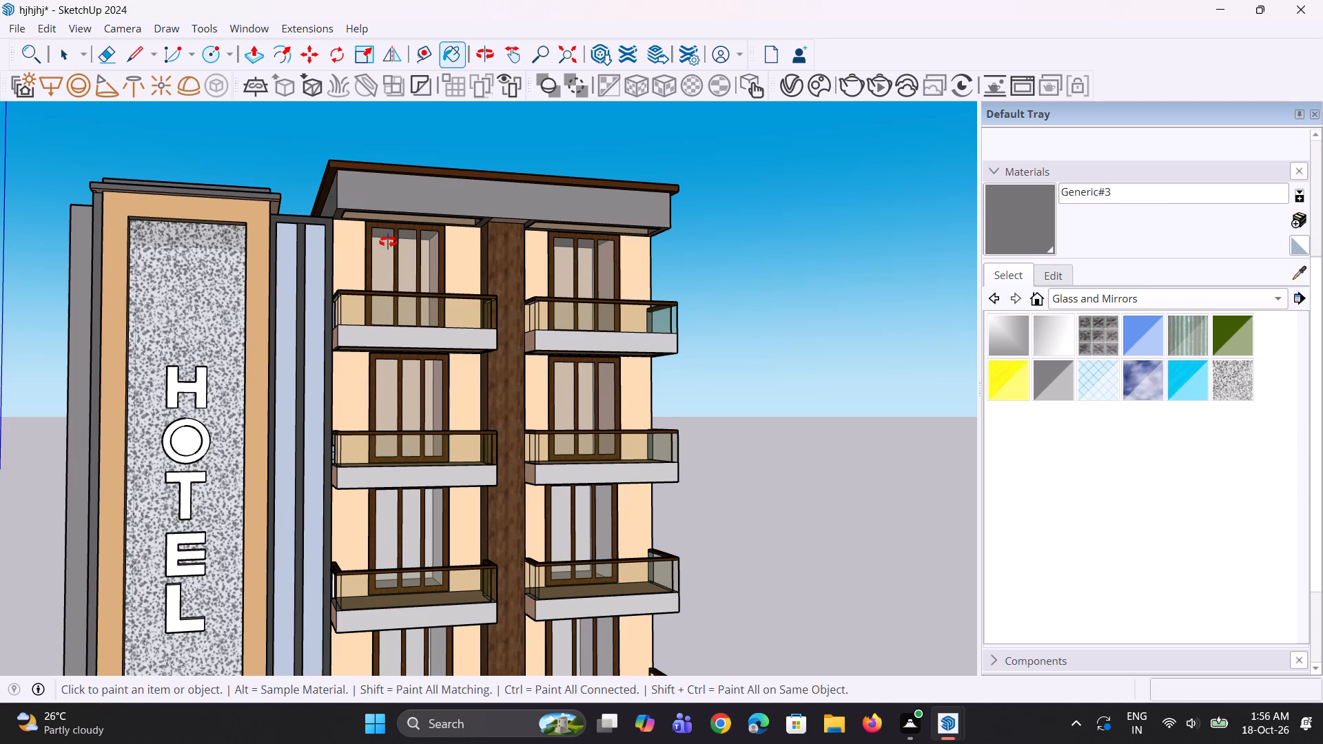
# Review the gray parapet against the rest of the facade from the front and from below.
pyautogui.moveTo(388, 241); pyautogui.dragTo(362, 260, button='middle')
pyautogui.scroll(-5, 350, 256)
pyautogui.moveTo(391, 291); pyautogui.dragTo(315, 295, button='middle')
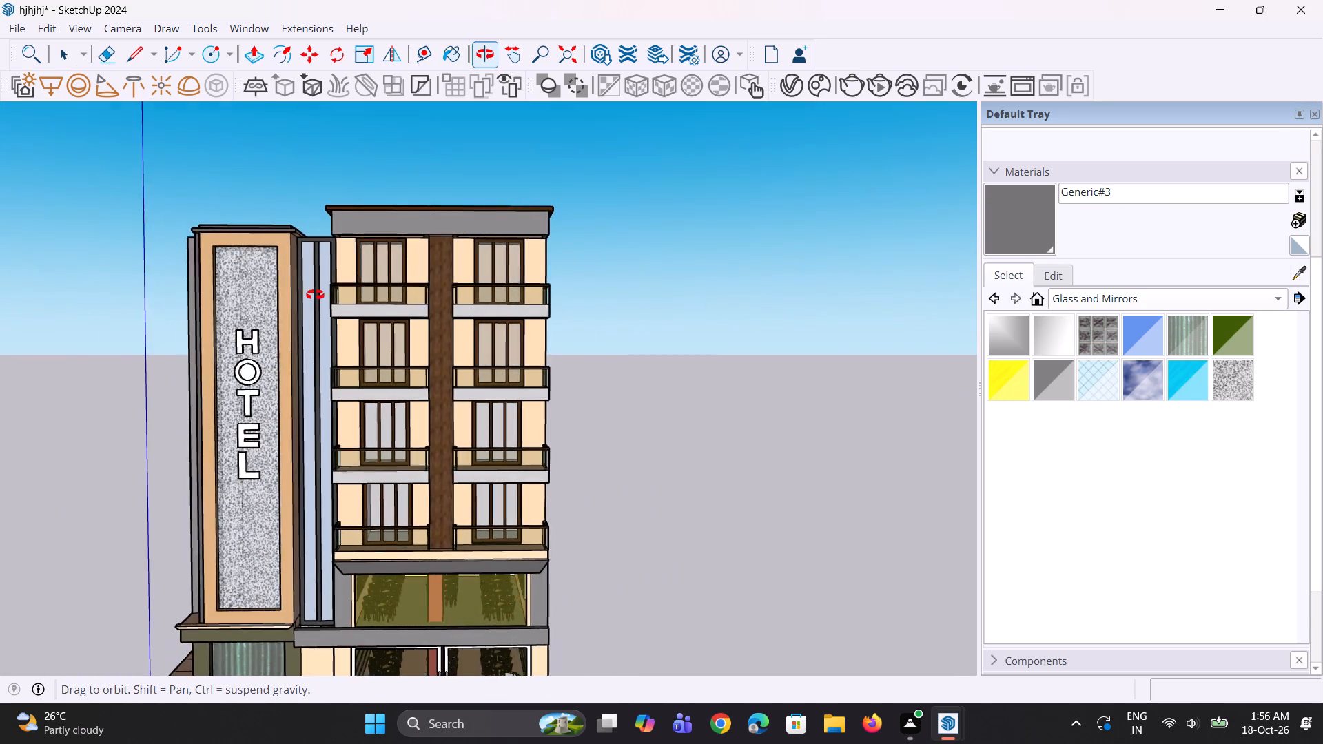
pyautogui.moveTo(315, 295); pyautogui.dragTo(330, 157, button='middle')
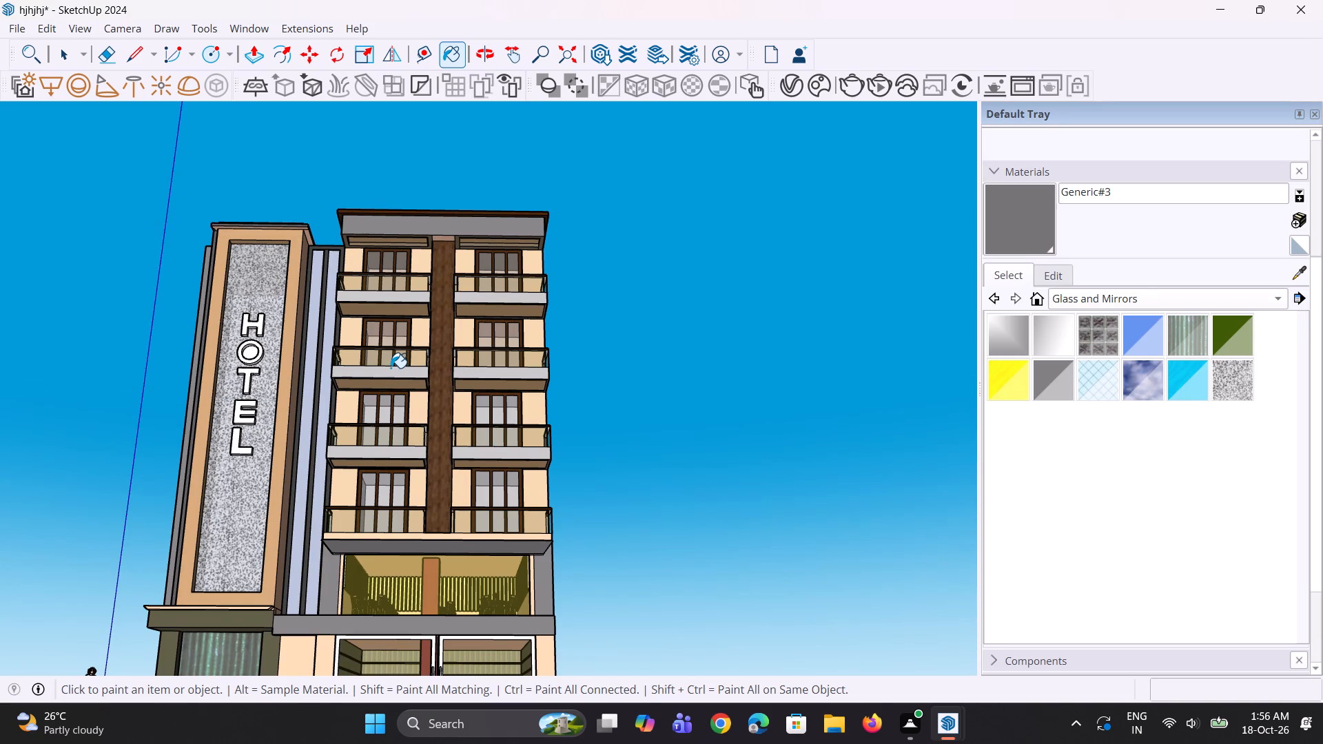
pyautogui.scroll(-4, 391, 368)
pyautogui.scroll(9, 227, 562)
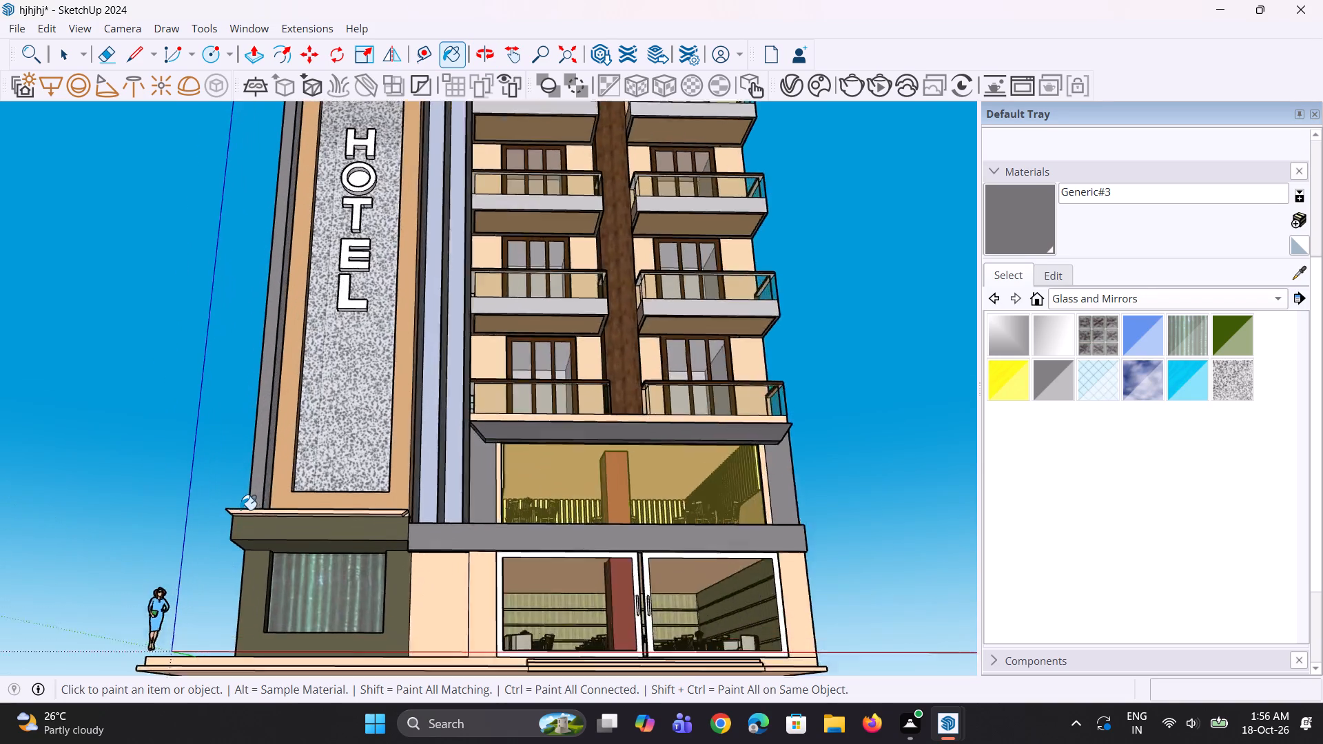
# Examine the lower facade around the sign tower's base ledge, ground-floor window, dining hall front and entrance from several angles.
pyautogui.scroll(10, 240, 510)
pyautogui.moveTo(298, 546); pyautogui.dragTo(544, 608, button='middle')
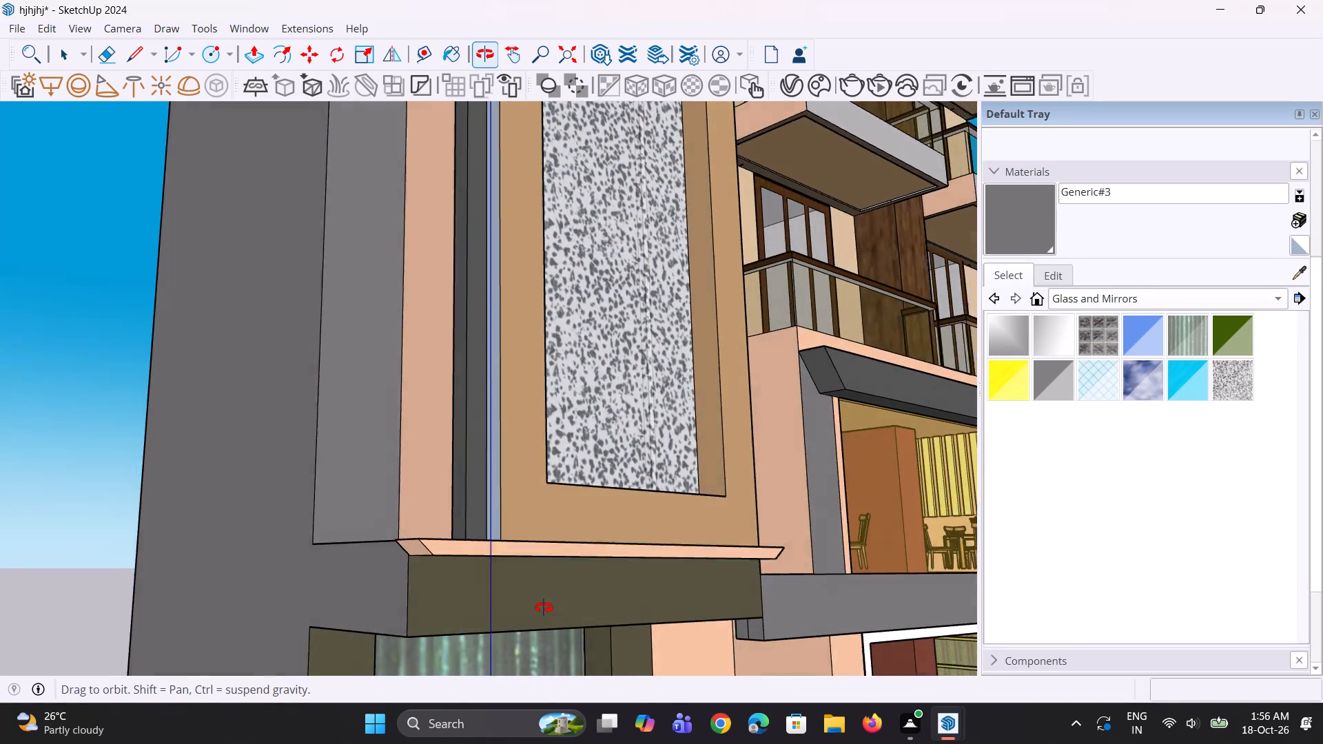
pyautogui.moveTo(544, 608); pyautogui.dragTo(423, 590, button='middle')
pyautogui.scroll(1, 374, 551)
pyautogui.scroll(-10, 315, 516)
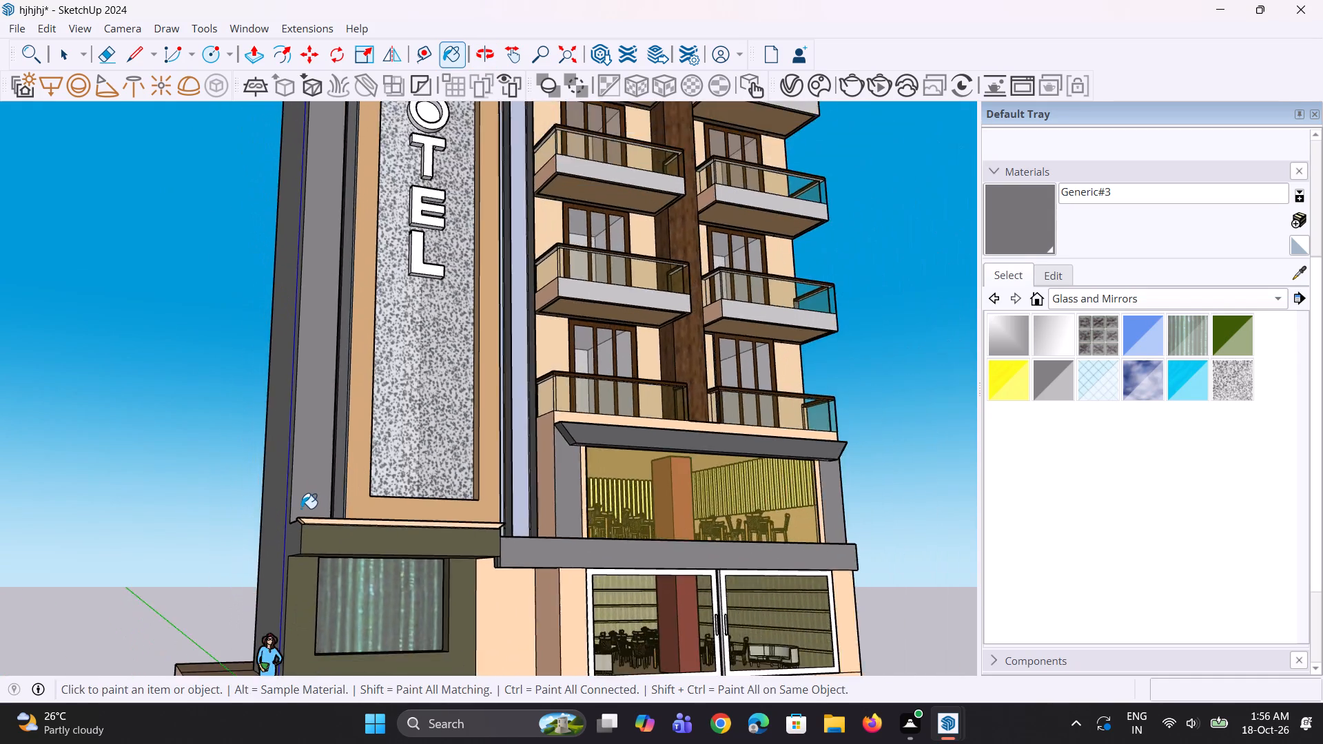
pyautogui.scroll(-5, 301, 508)
pyautogui.scroll(5, 480, 568)
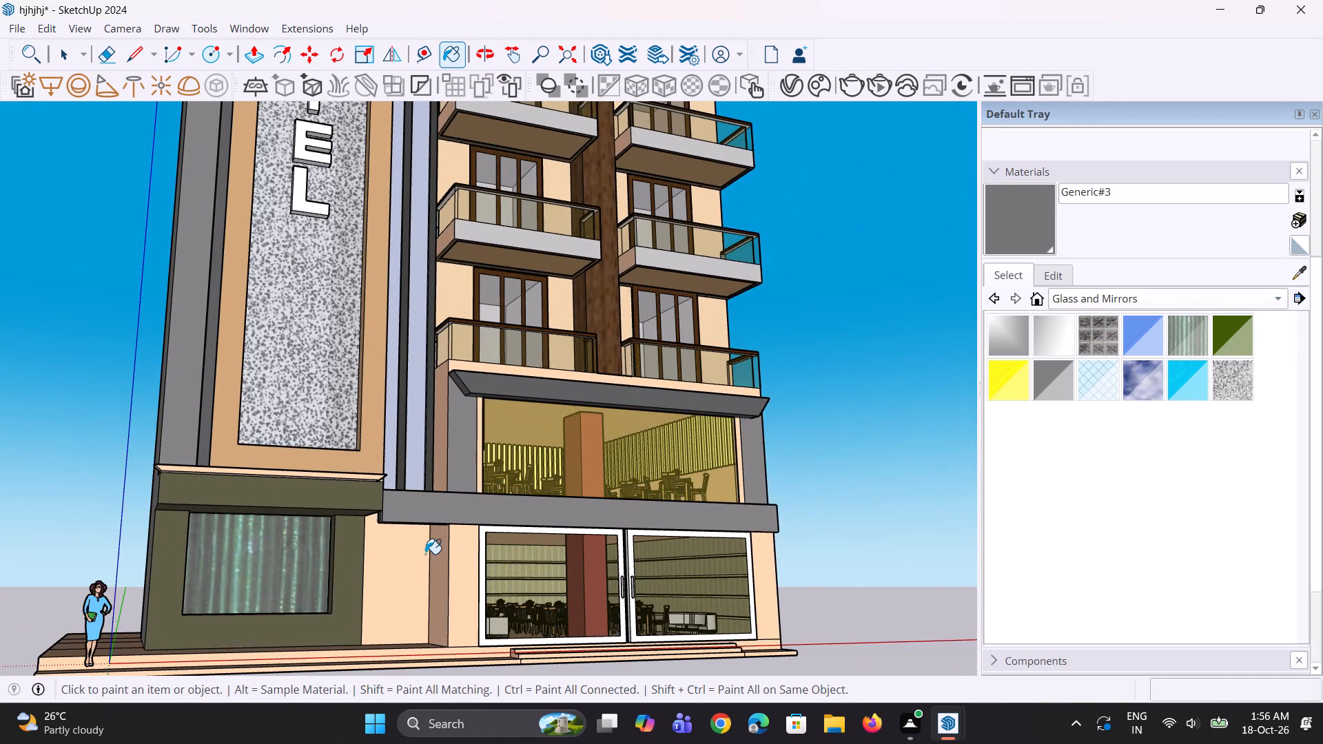
pyautogui.scroll(-4, 425, 554)
pyautogui.moveTo(430, 554); pyautogui.dragTo(420, 566, button='middle')
pyautogui.scroll(4, 458, 595)
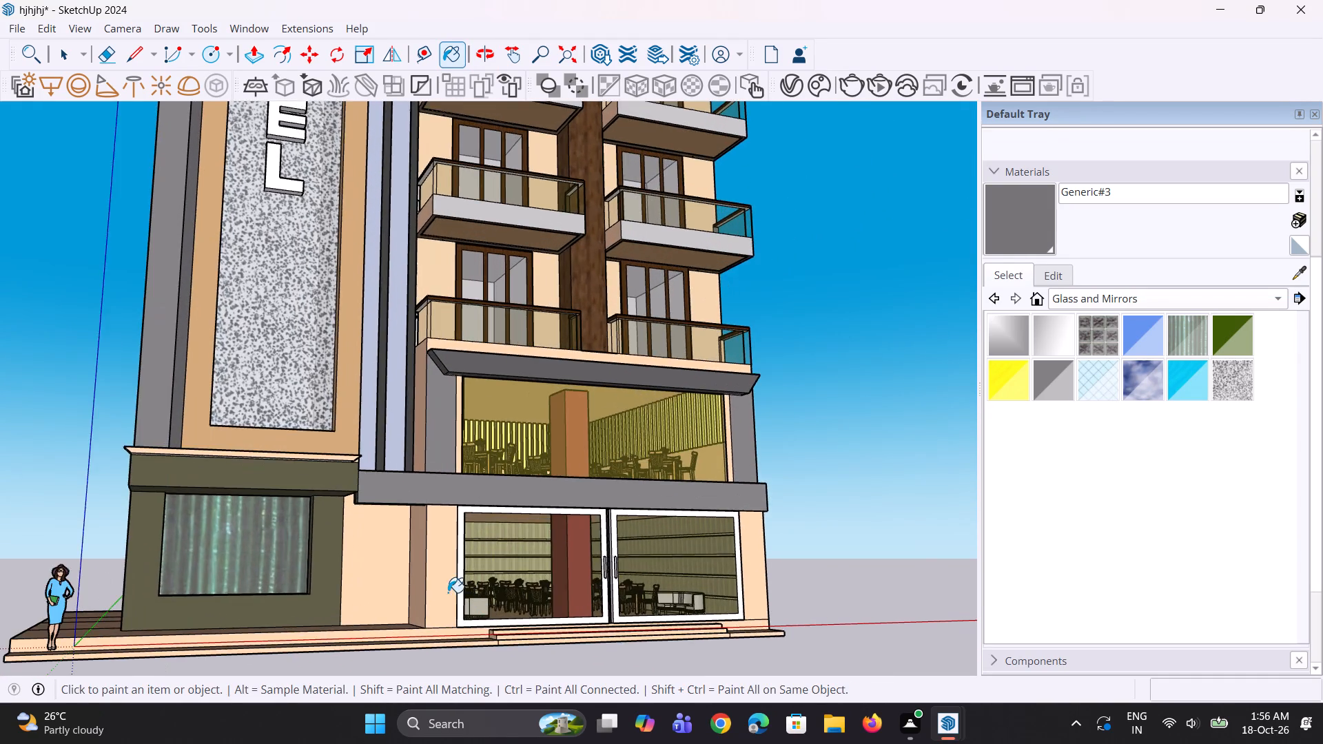
pyautogui.scroll(-5, 348, 544)
pyautogui.moveTo(349, 588); pyautogui.dragTo(357, 661, button='middle')
pyautogui.scroll(3, 358, 655)
pyautogui.scroll(4, 237, 619)
pyautogui.moveTo(220, 617); pyautogui.dragTo(222, 674, button='middle')
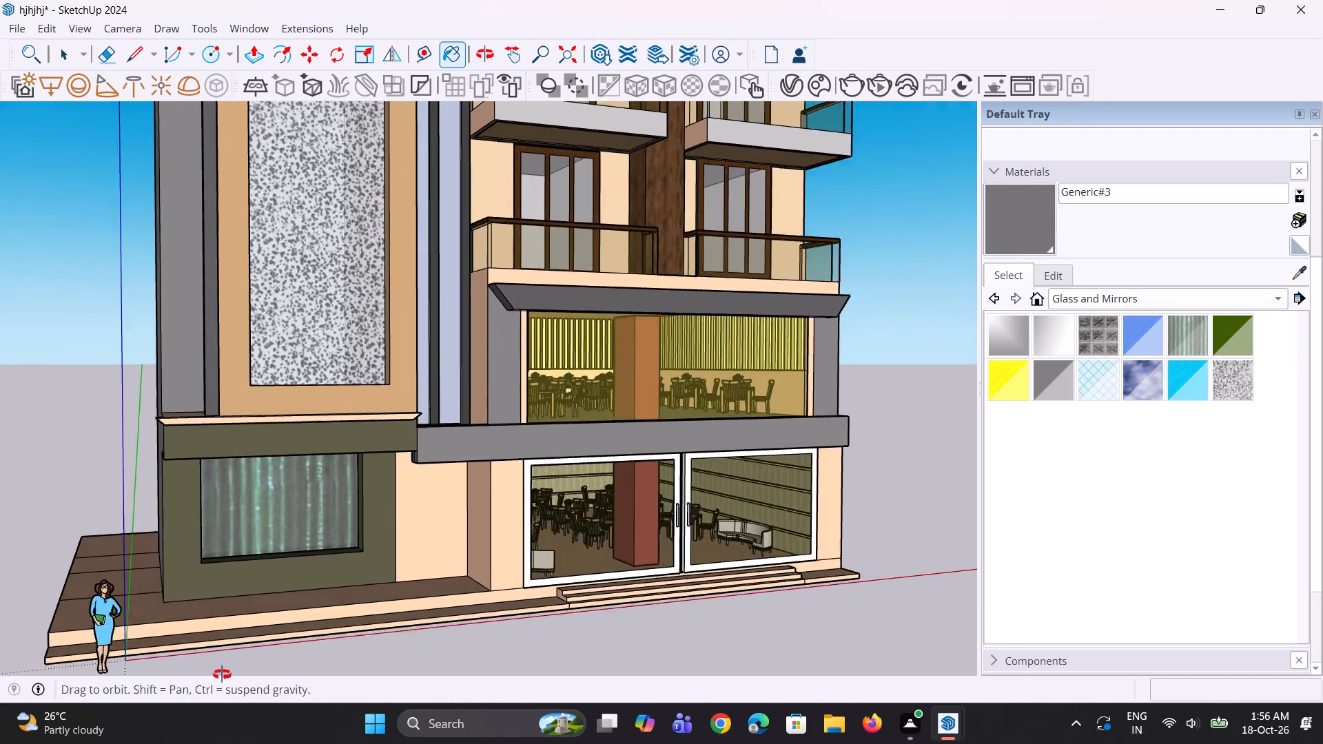
pyautogui.moveTo(222, 674); pyautogui.dragTo(223, 675, button='middle')
pyautogui.scroll(-5, 235, 599)
pyautogui.scroll(2, 209, 563)
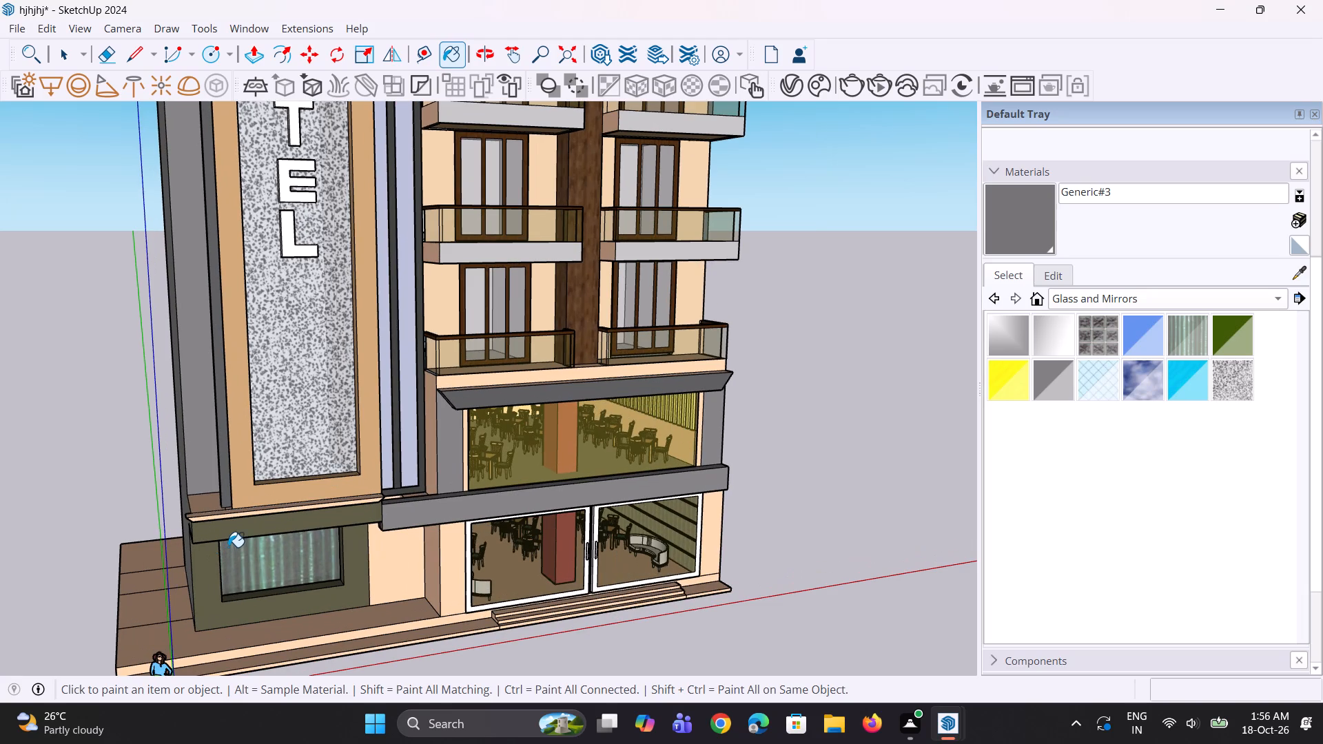
# Create a new generic material in the V-Ray Asset Editor.
pyautogui.click(792, 83)
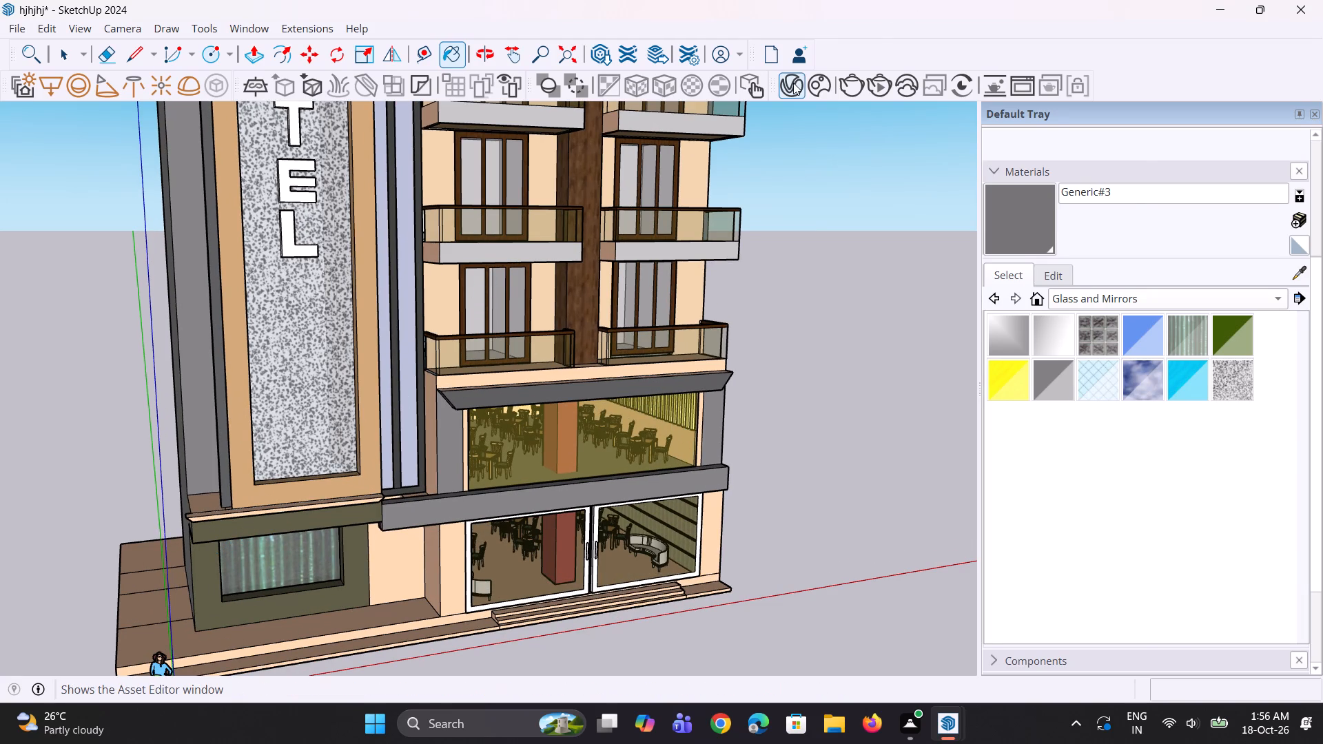
pyautogui.rightClick(955, 391)
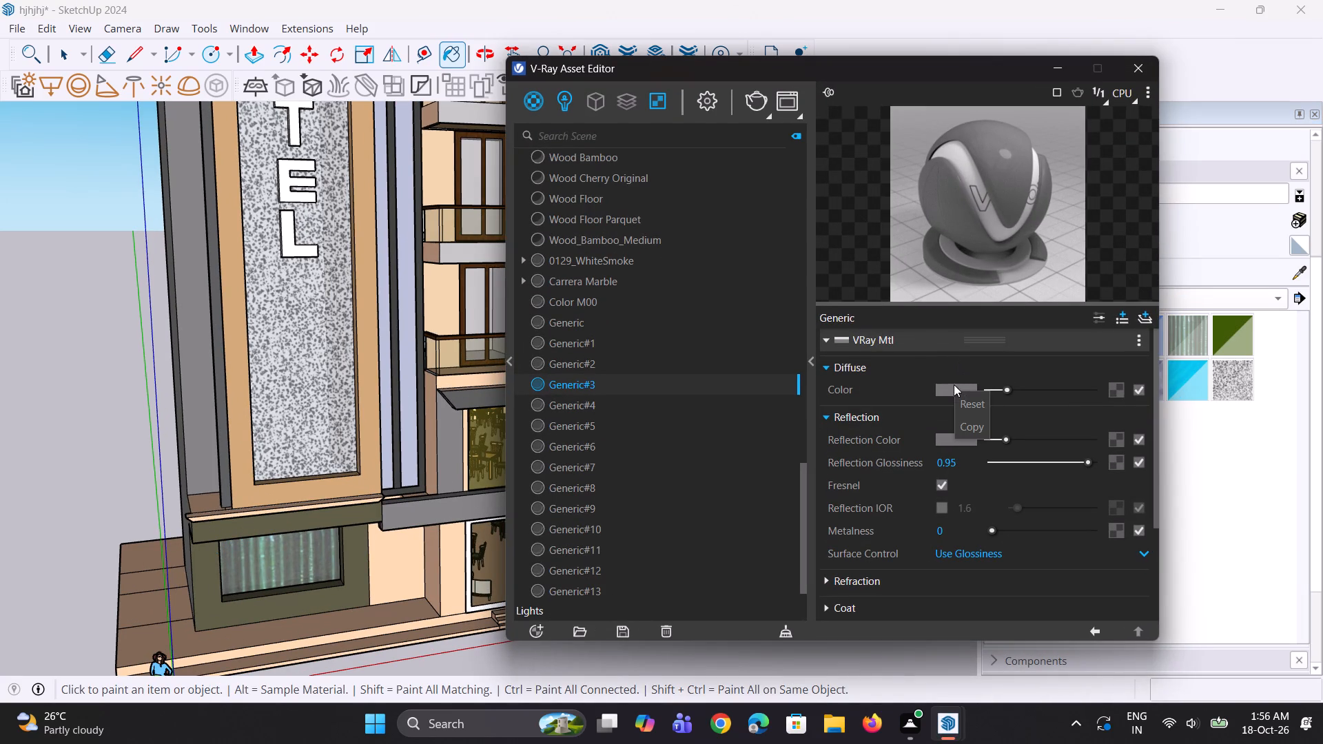
pyautogui.click(954, 391)
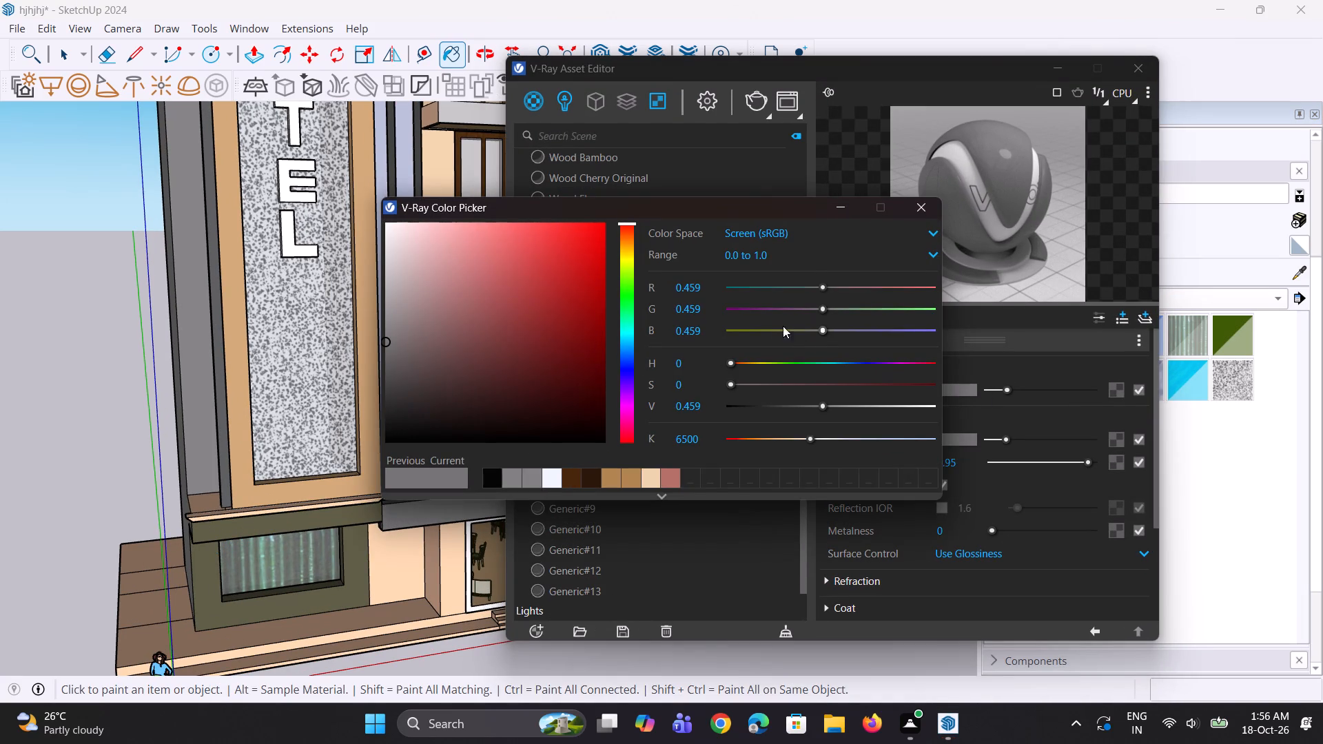
pyautogui.click(538, 109)
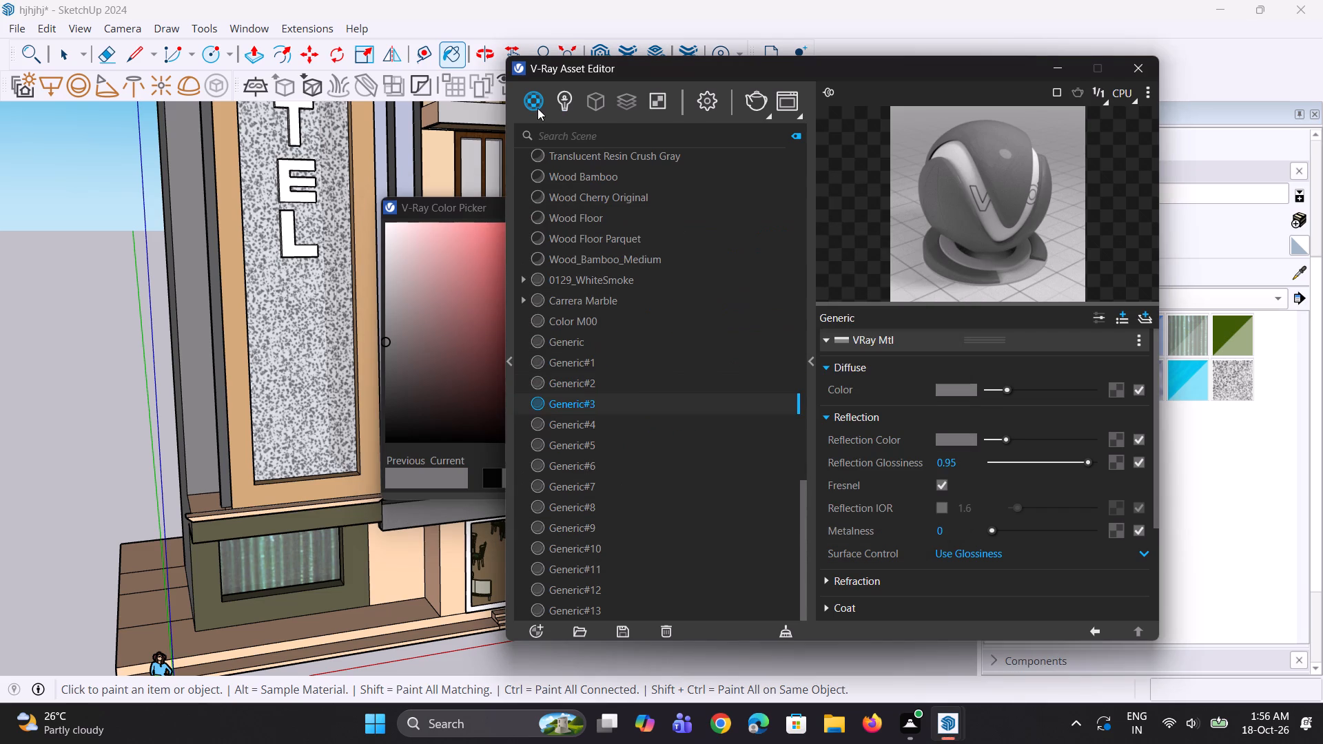
pyautogui.rightClick(534, 101)
pyautogui.click(566, 135)
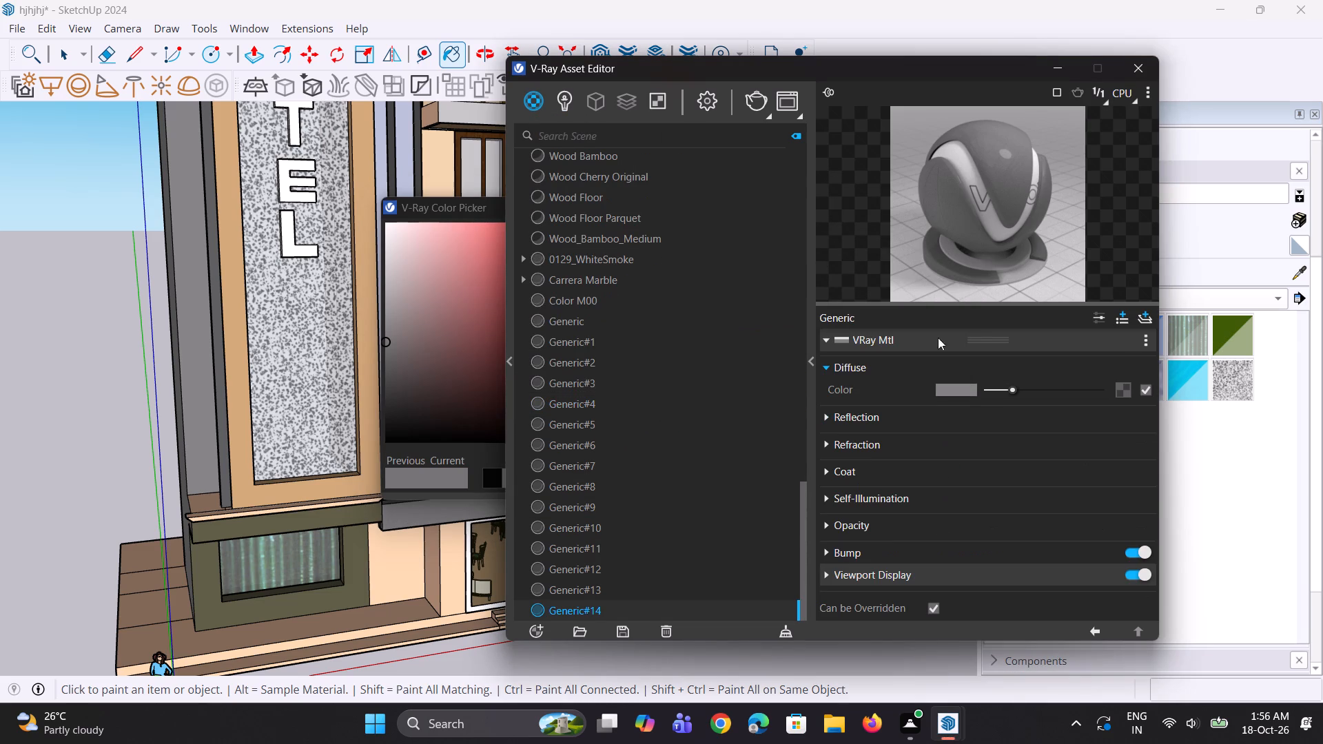
# Set the new material's diffuse colour to light orange, about R 0.956, G 0.664, B 0.425, and darken it slightly.
pyautogui.click(966, 390)
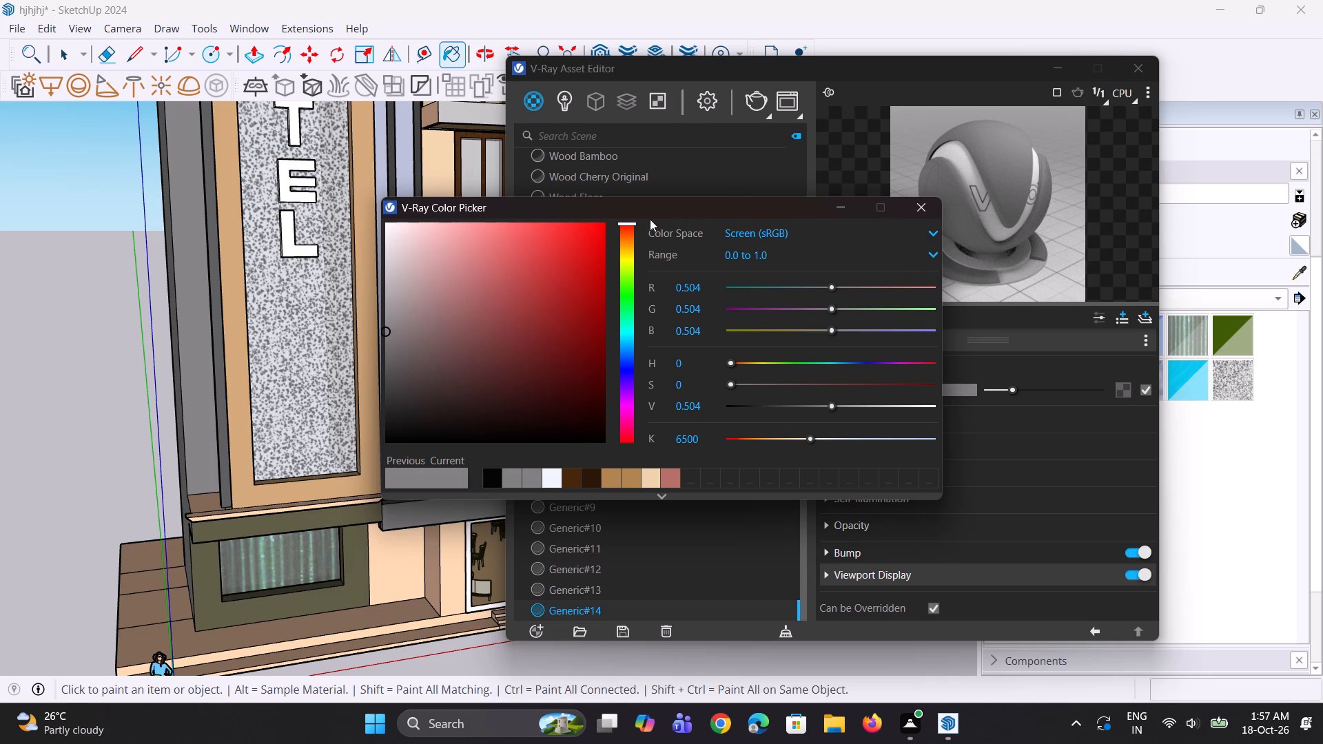
pyautogui.click(622, 240)
pyautogui.click(551, 236)
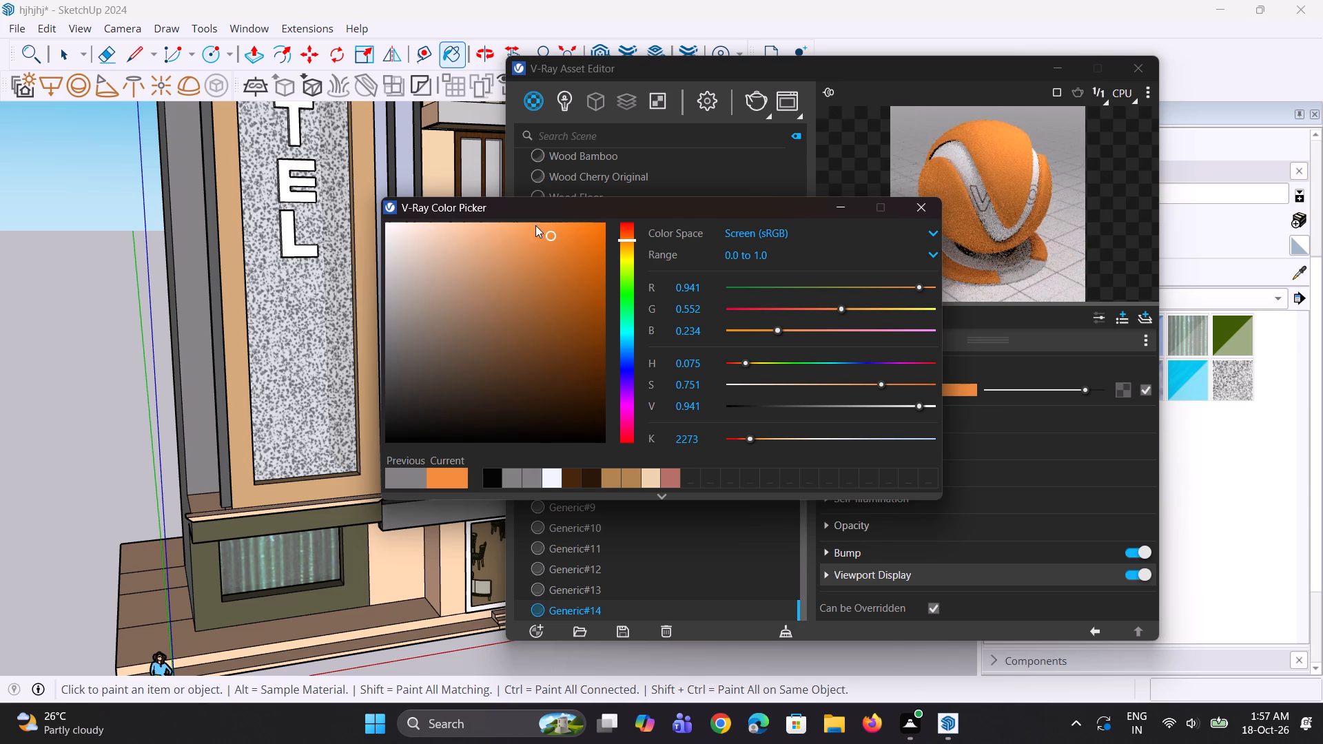
pyautogui.click(540, 227)
pyautogui.click(508, 232)
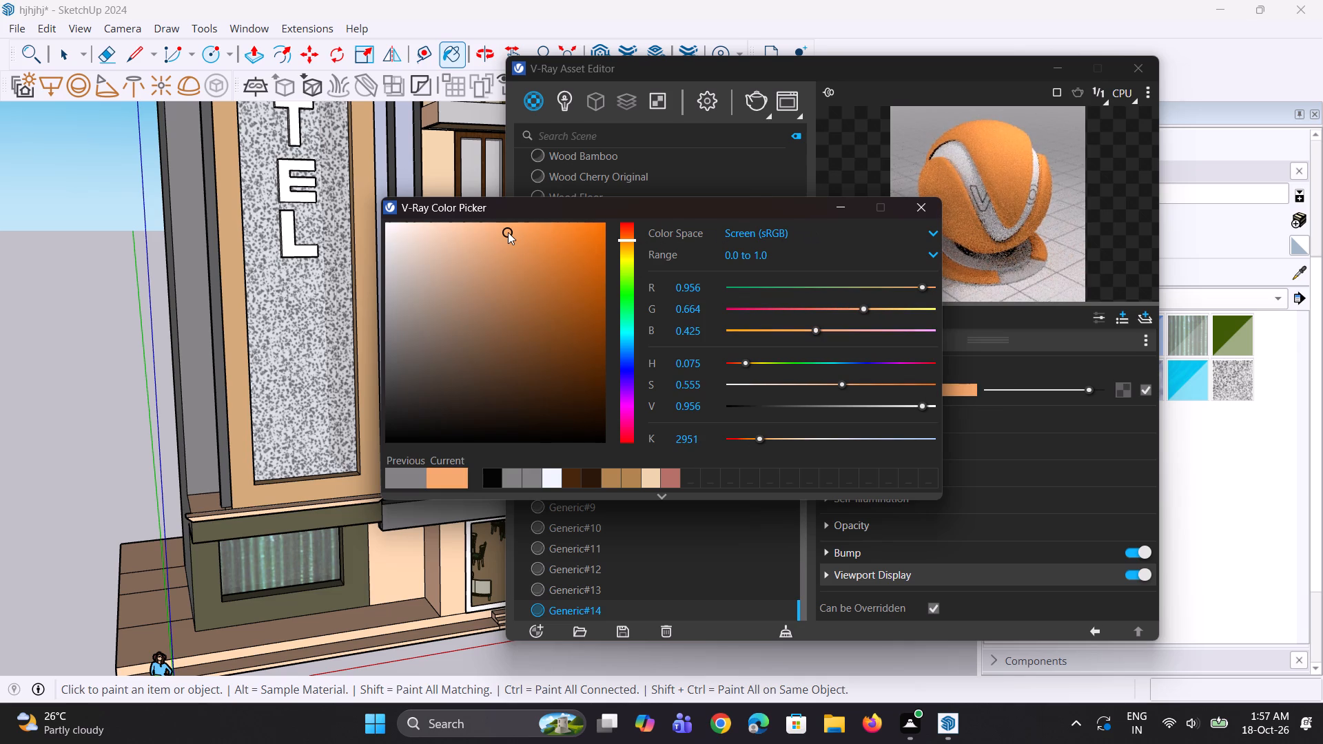
pyautogui.click(839, 207)
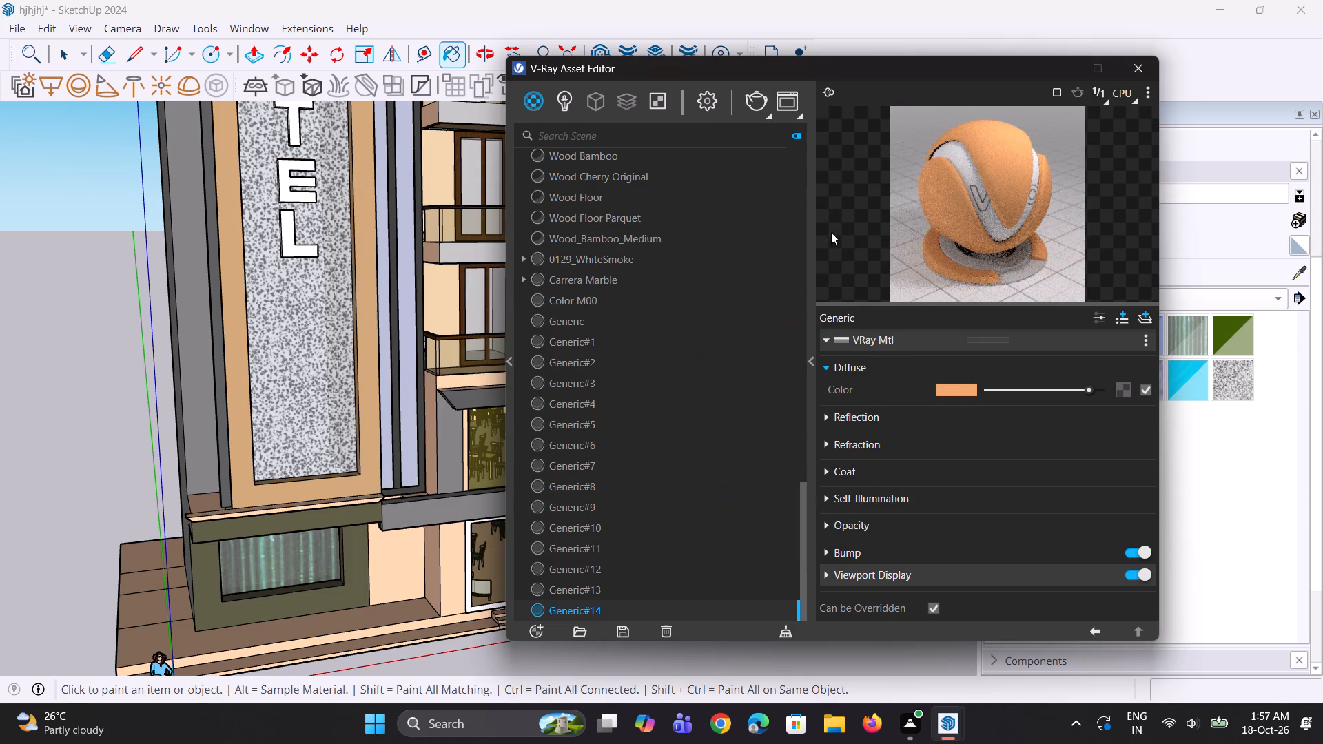
pyautogui.click(1067, 389)
# Give the orange material a mid-gray reflection colour with 0.95 reflection glossiness and return to the model.
pyautogui.click(896, 413)
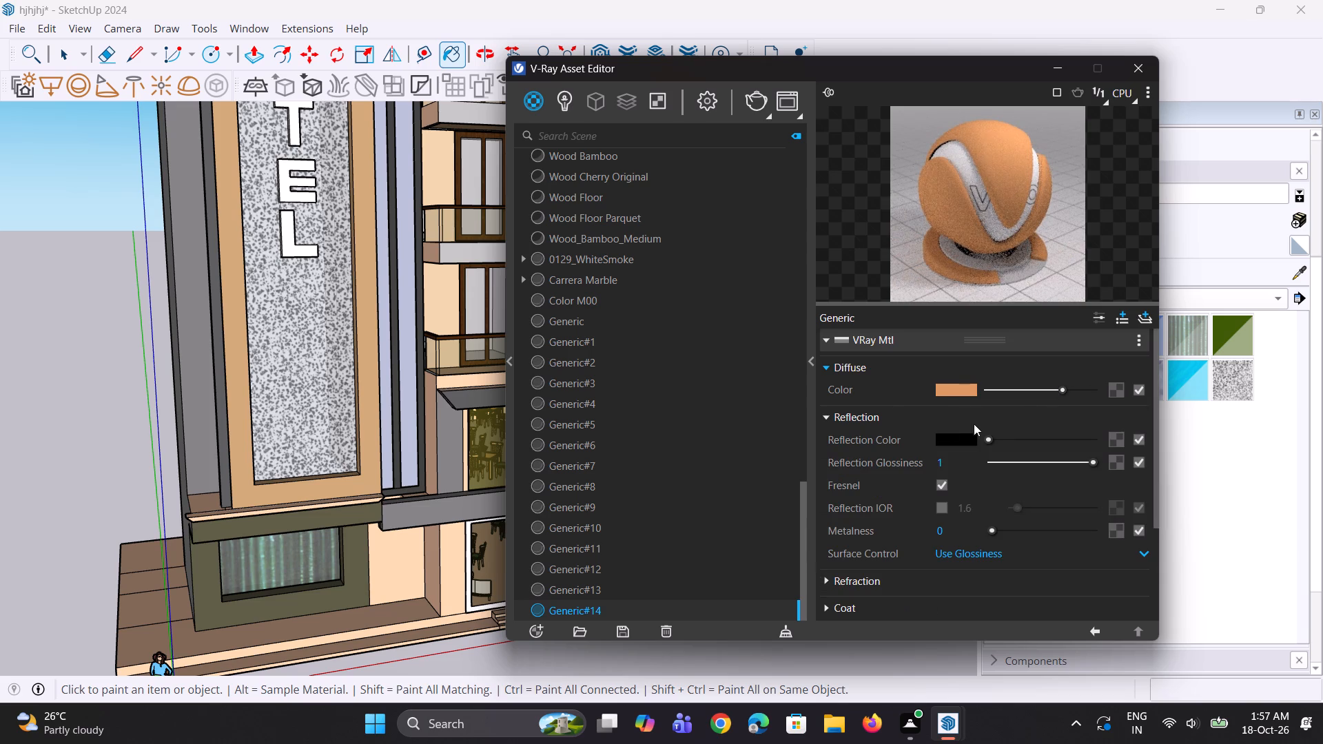
pyautogui.moveTo(989, 437); pyautogui.dragTo(1012, 442)
pyautogui.moveTo(972, 458); pyautogui.dragTo(931, 459)
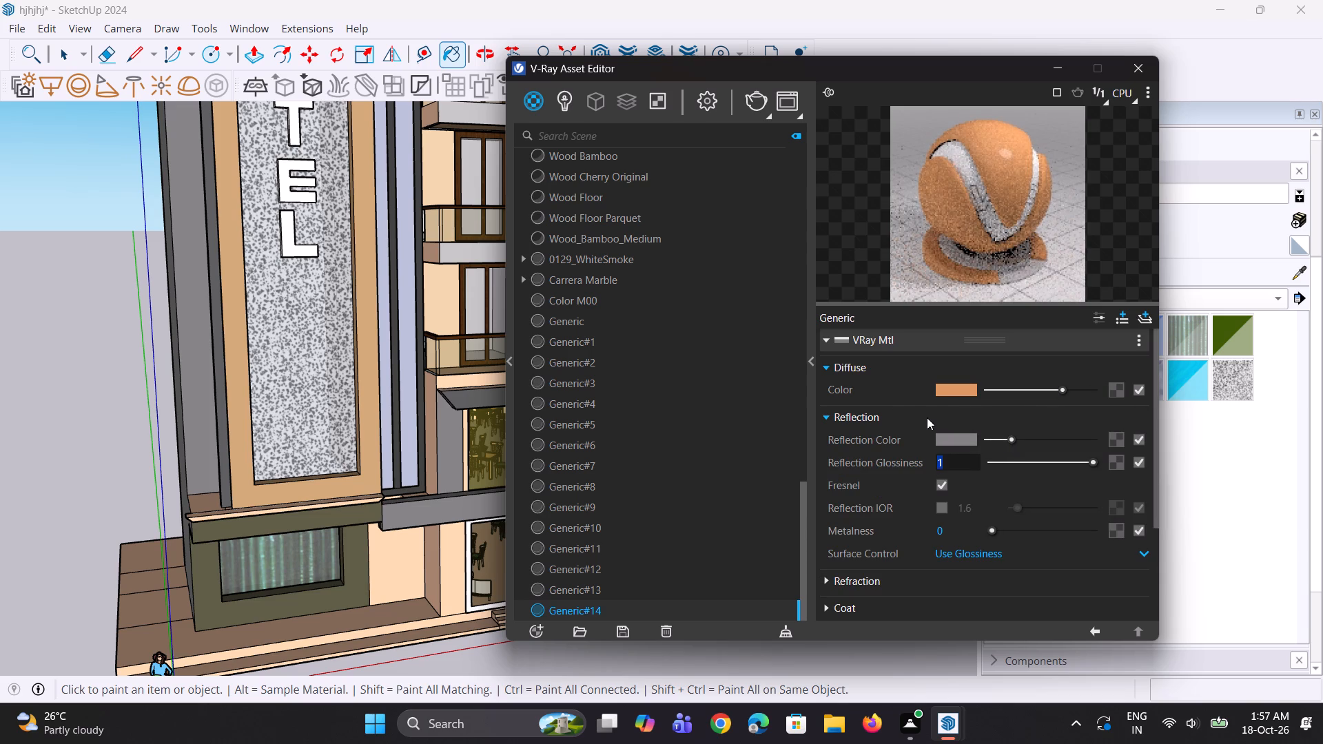
pyautogui.write('0.95')
pyautogui.press('Return')
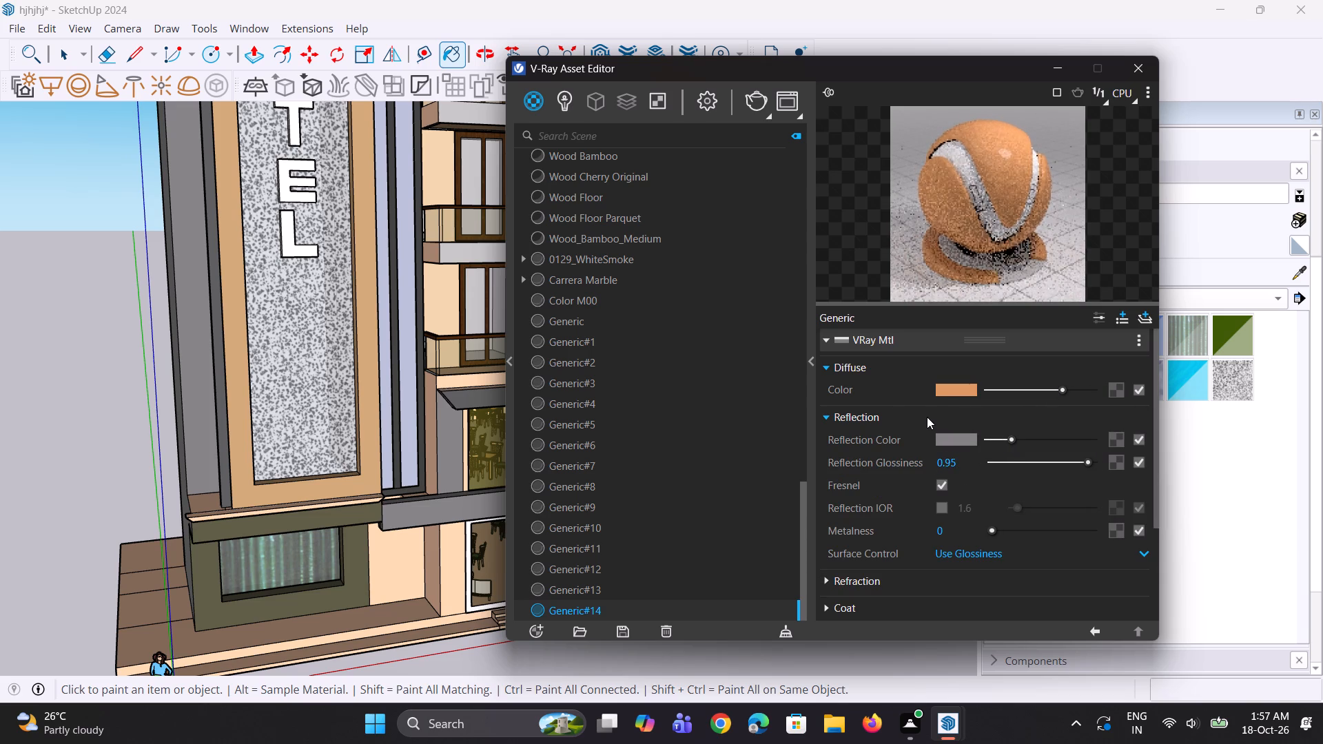
pyautogui.doubleClick(990, 239)
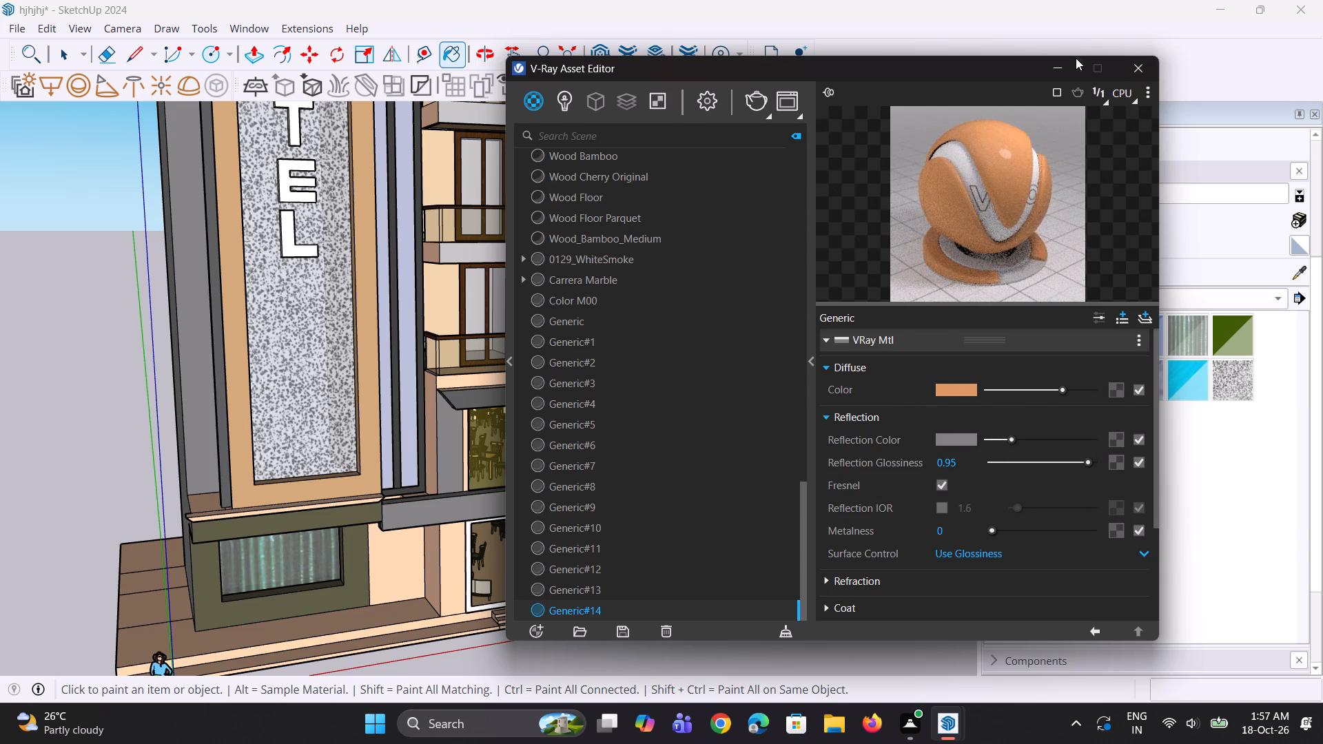
pyautogui.moveTo(1060, 67); pyautogui.dragTo(1059, 79)
# Paint the front, top, ends and underside of the sign tower's base ledge with the orange Generic#14 material.
pyautogui.scroll(3, 227, 593)
pyautogui.scroll(6, 258, 488)
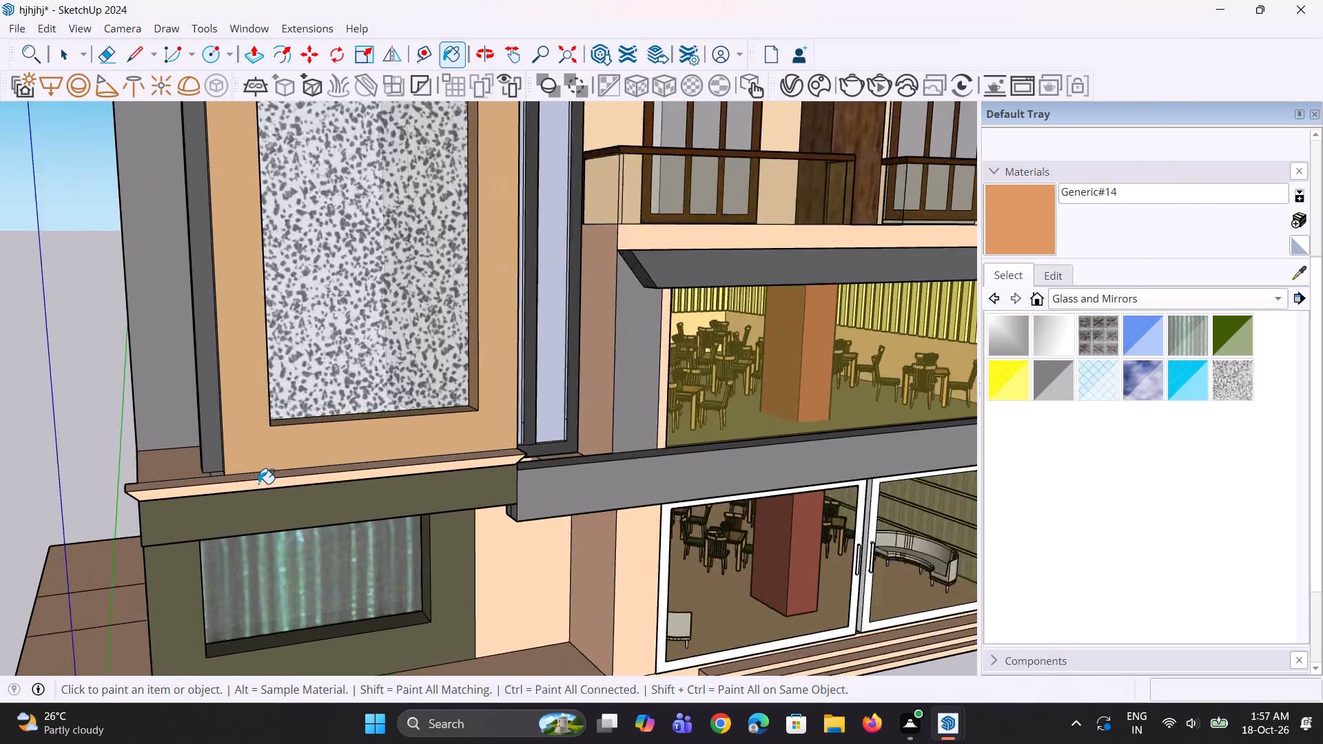
pyautogui.click(258, 484)
pyautogui.click(258, 473)
pyautogui.moveTo(165, 517); pyautogui.dragTo(340, 467, button='middle')
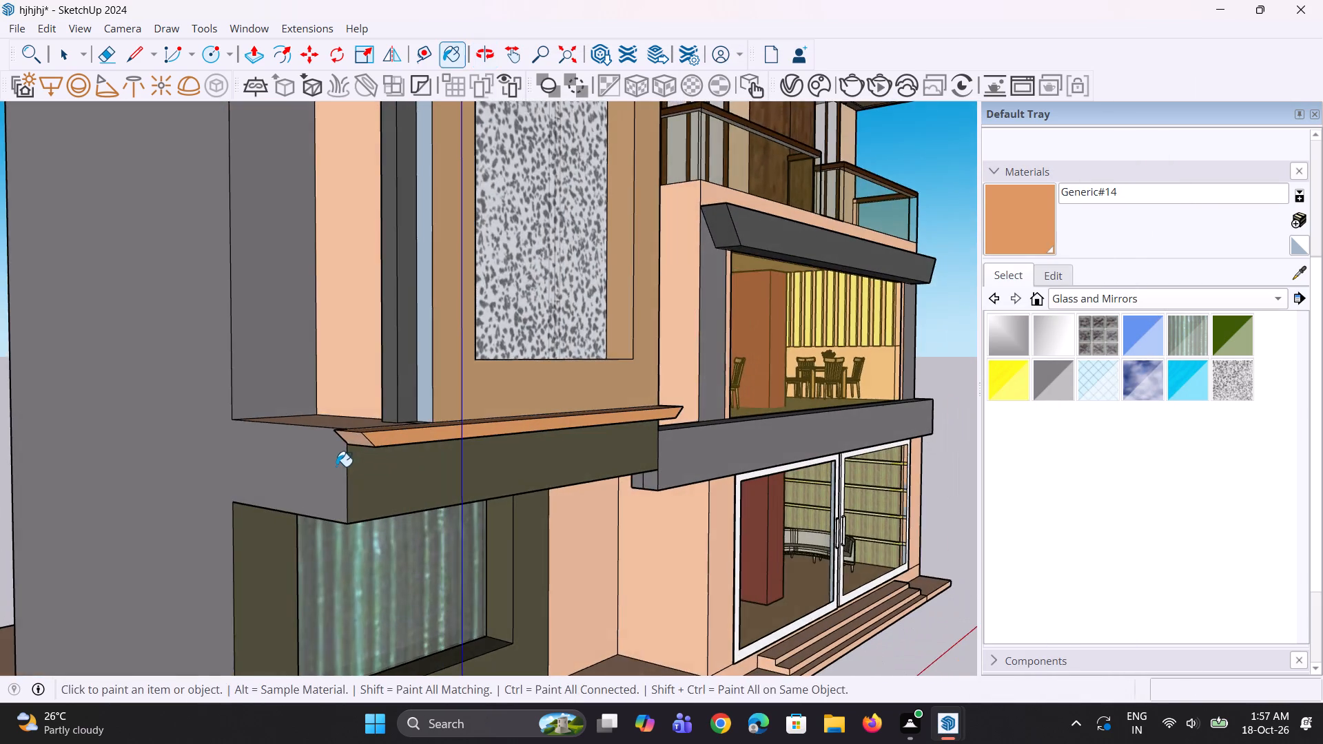
pyautogui.scroll(2, 338, 460)
pyautogui.click(356, 442)
pyautogui.moveTo(410, 479); pyautogui.dragTo(92, 513, button='middle')
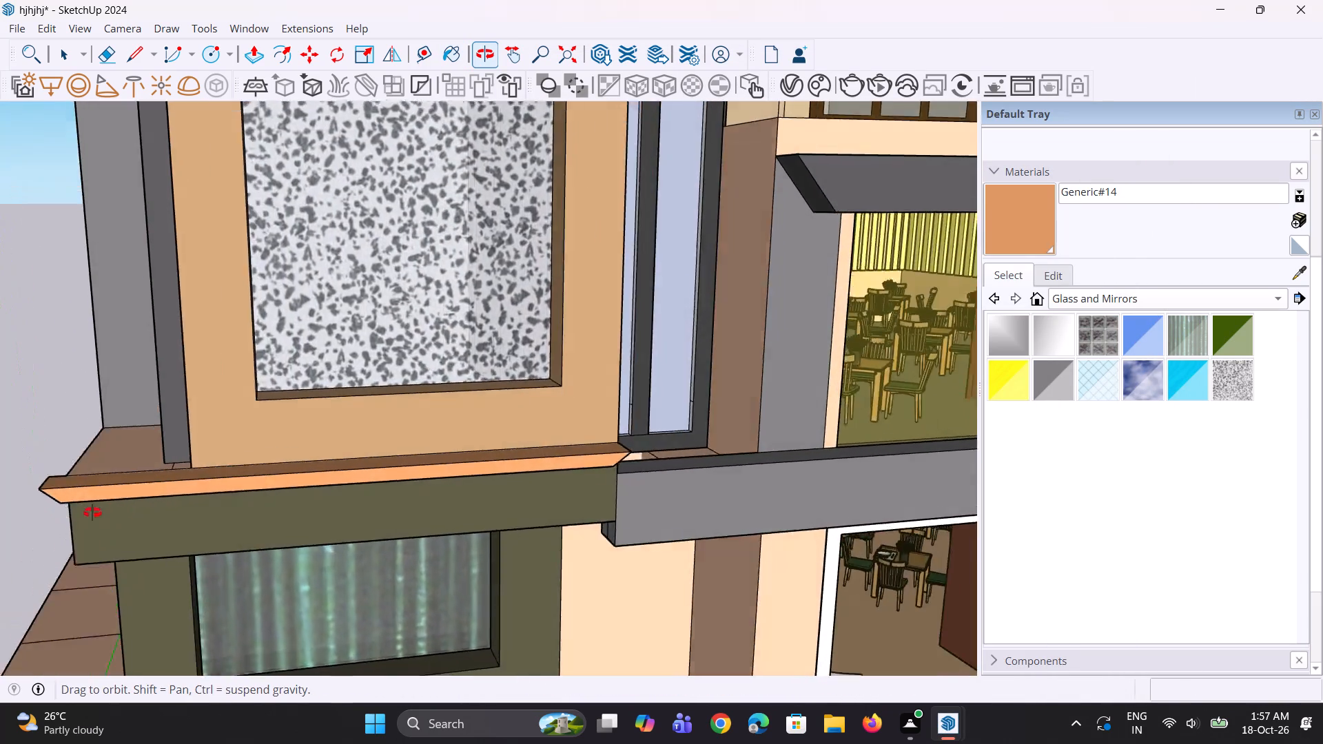
pyautogui.moveTo(92, 513); pyautogui.dragTo(41, 492, button='middle')
pyautogui.scroll(2, 450, 455)
pyautogui.scroll(2, 528, 432)
pyautogui.moveTo(491, 428); pyautogui.dragTo(491, 371, button='middle')
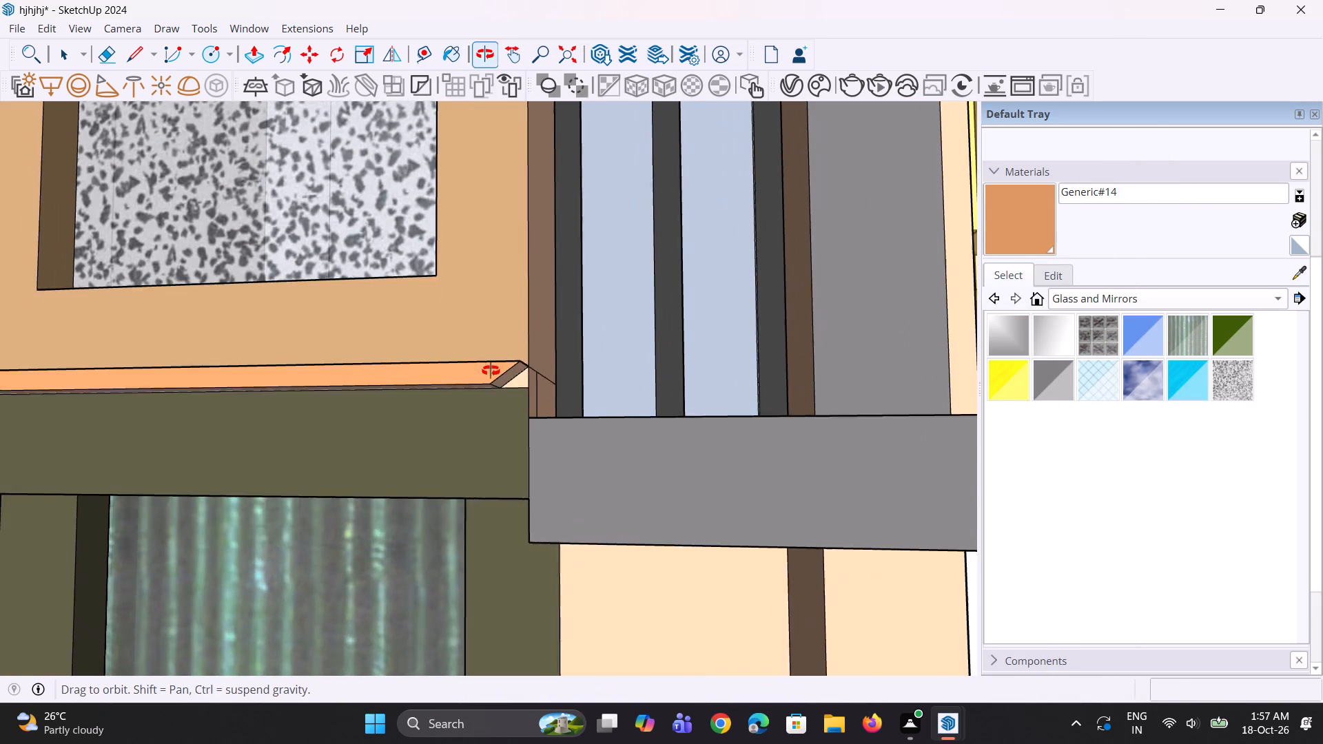
pyautogui.moveTo(491, 371); pyautogui.dragTo(492, 350, button='middle')
pyautogui.click(511, 358)
pyautogui.scroll(2, 457, 384)
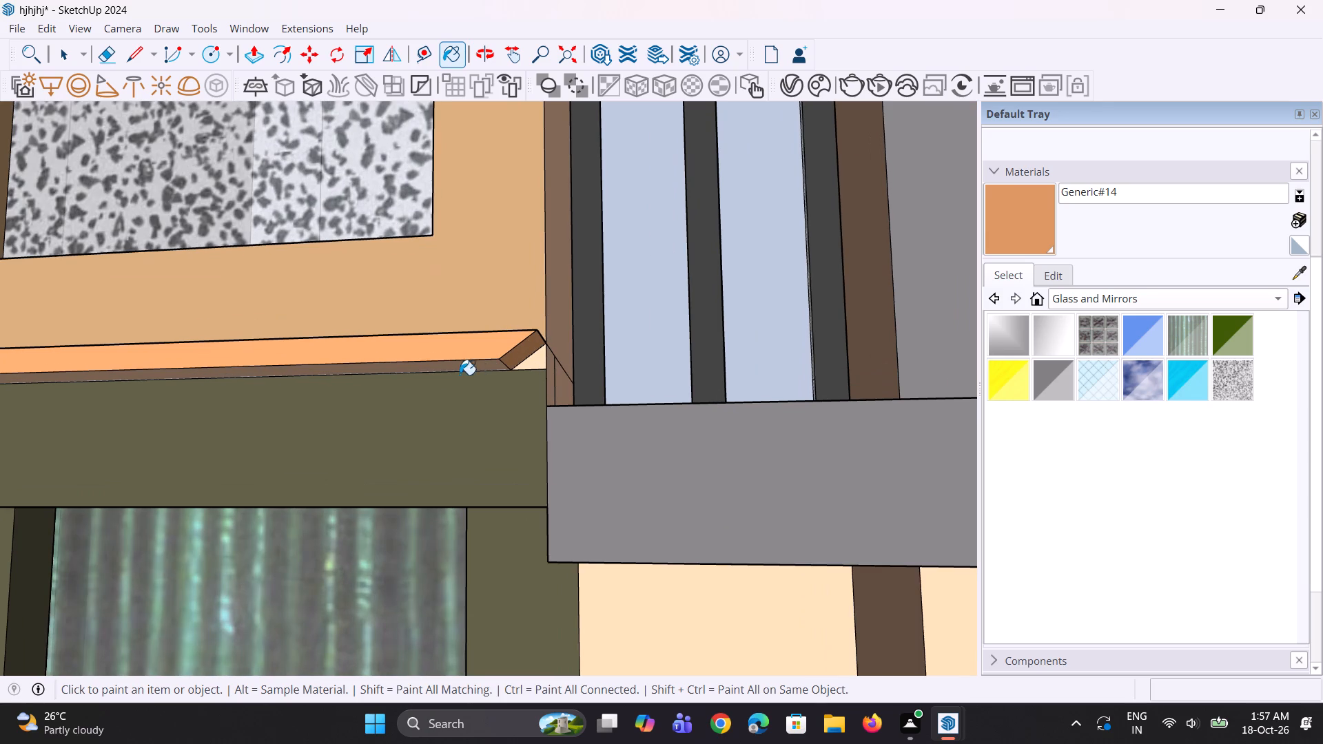
pyautogui.click(472, 366)
# Examine the sign tower's base ledge, dining hall front and ground-floor entrance from several distances and angles.
pyautogui.scroll(-6, 500, 443)
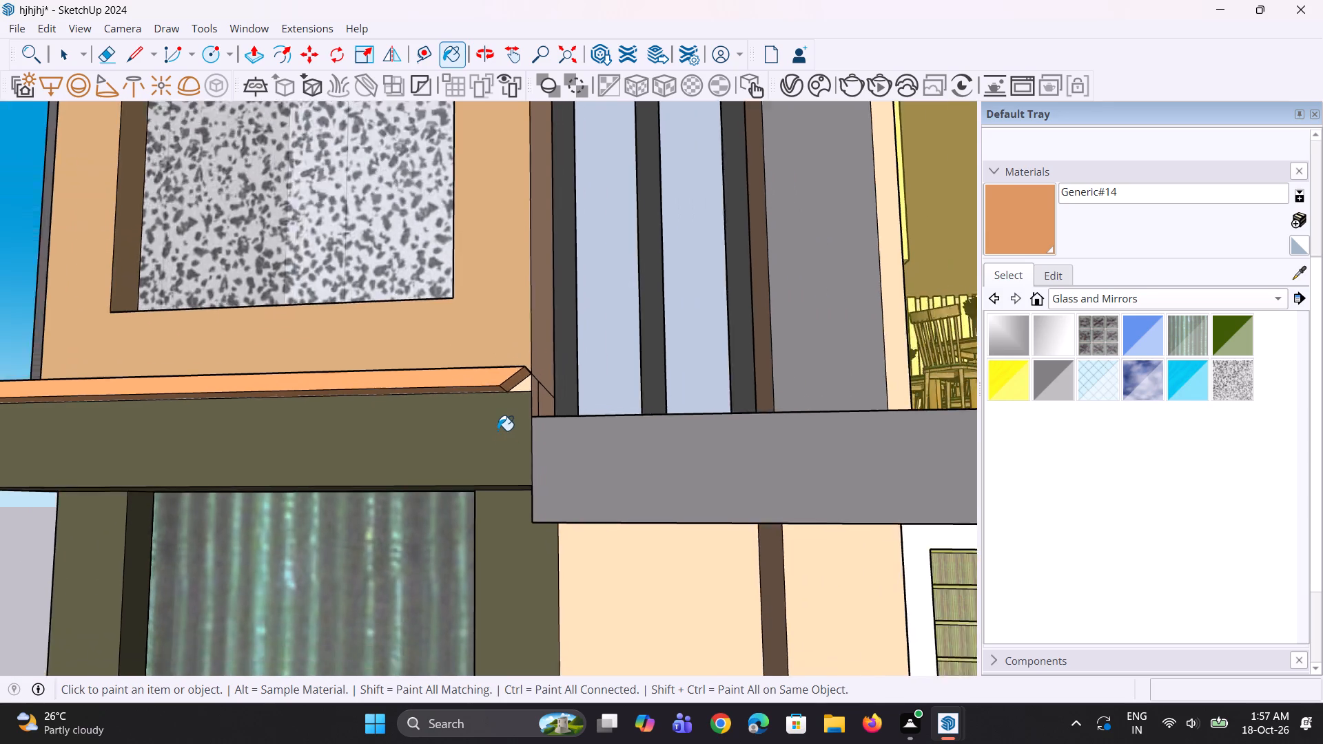
pyautogui.scroll(-1, 498, 431)
pyautogui.moveTo(504, 421); pyautogui.dragTo(449, 502, button='middle')
pyautogui.scroll(-1, 456, 464)
pyautogui.scroll(3, 502, 409)
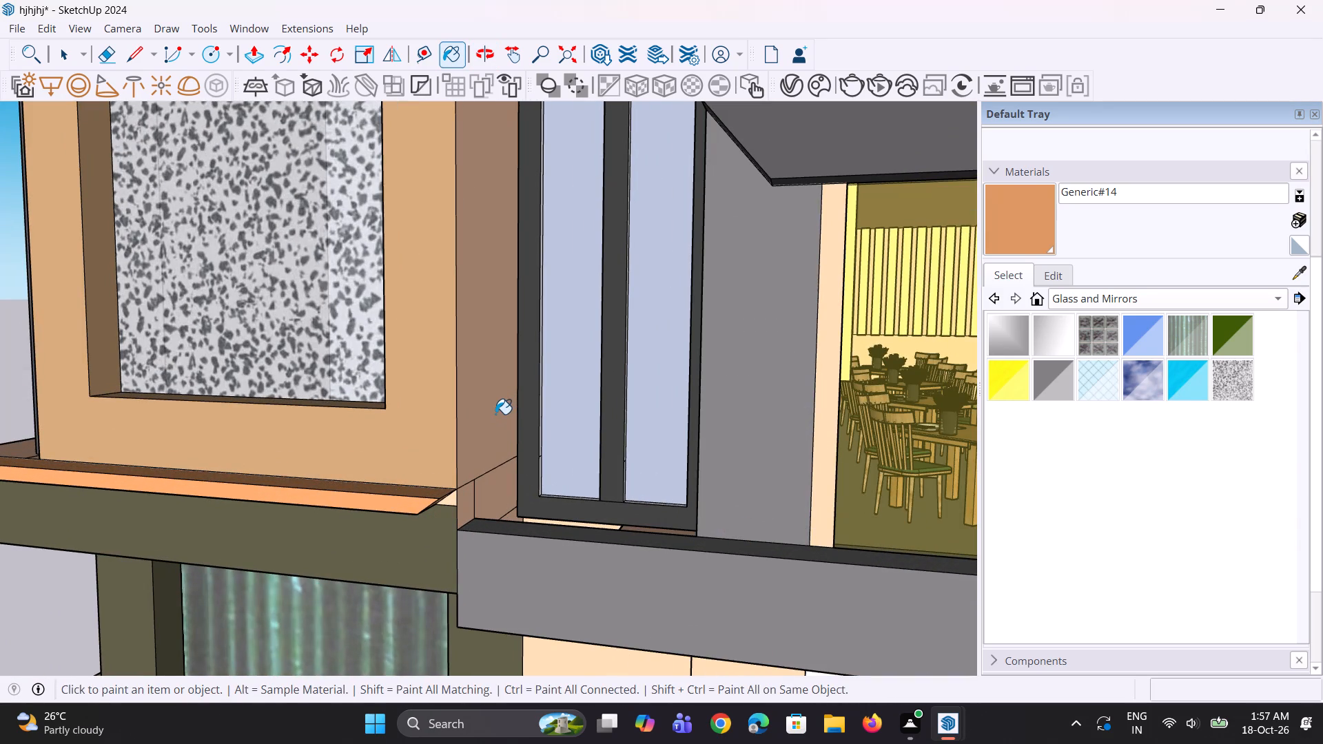
pyautogui.scroll(-4, 495, 414)
pyautogui.moveTo(465, 403); pyautogui.dragTo(482, 424, button='middle')
pyautogui.scroll(-5, 482, 426)
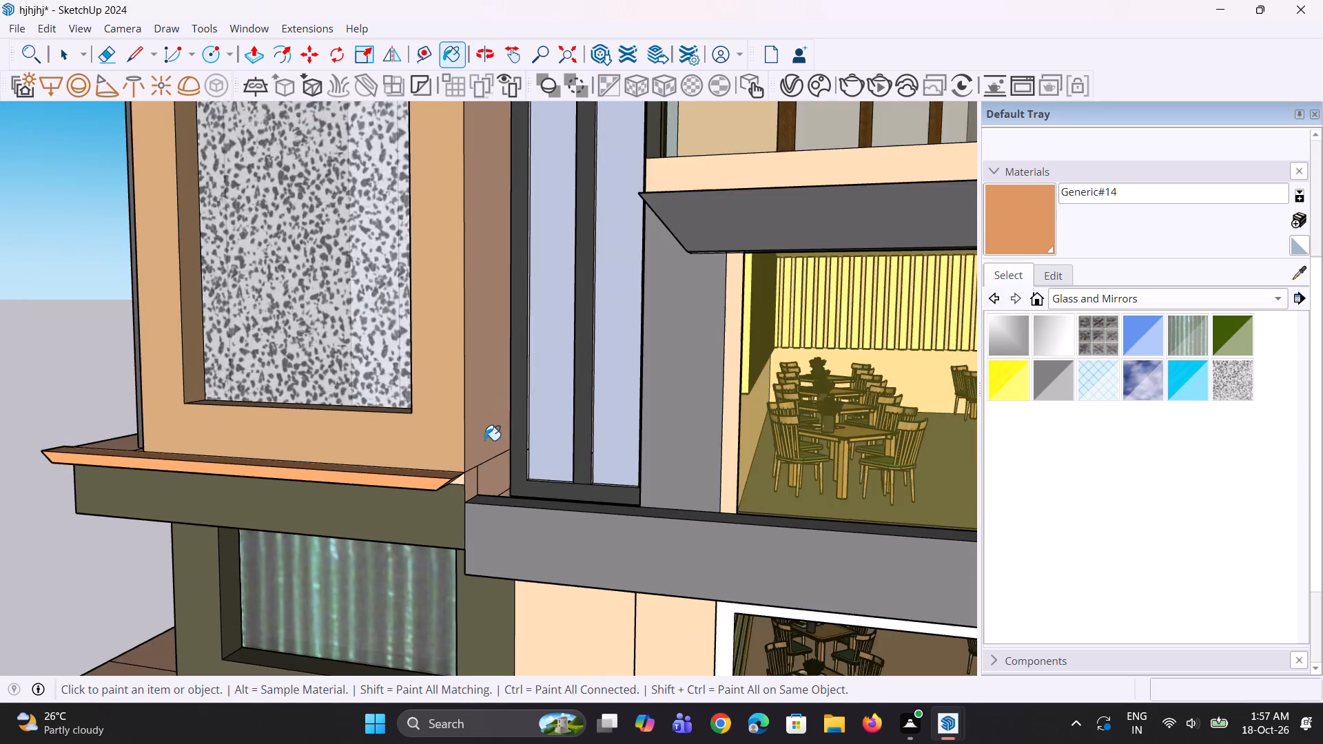
pyautogui.scroll(-16, 484, 440)
pyautogui.scroll(1, 484, 440)
pyautogui.moveTo(484, 440); pyautogui.dragTo(471, 431, button='middle')
pyautogui.scroll(4, 502, 464)
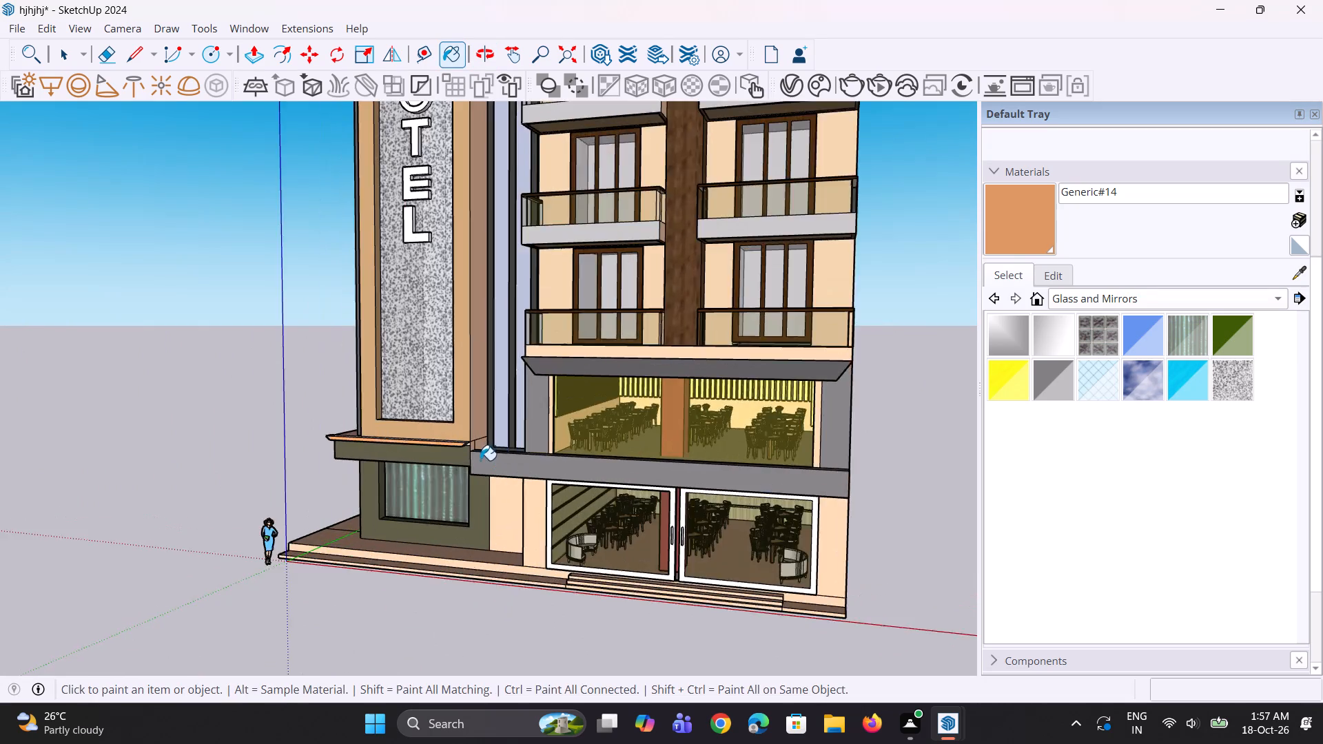
pyautogui.scroll(6, 480, 460)
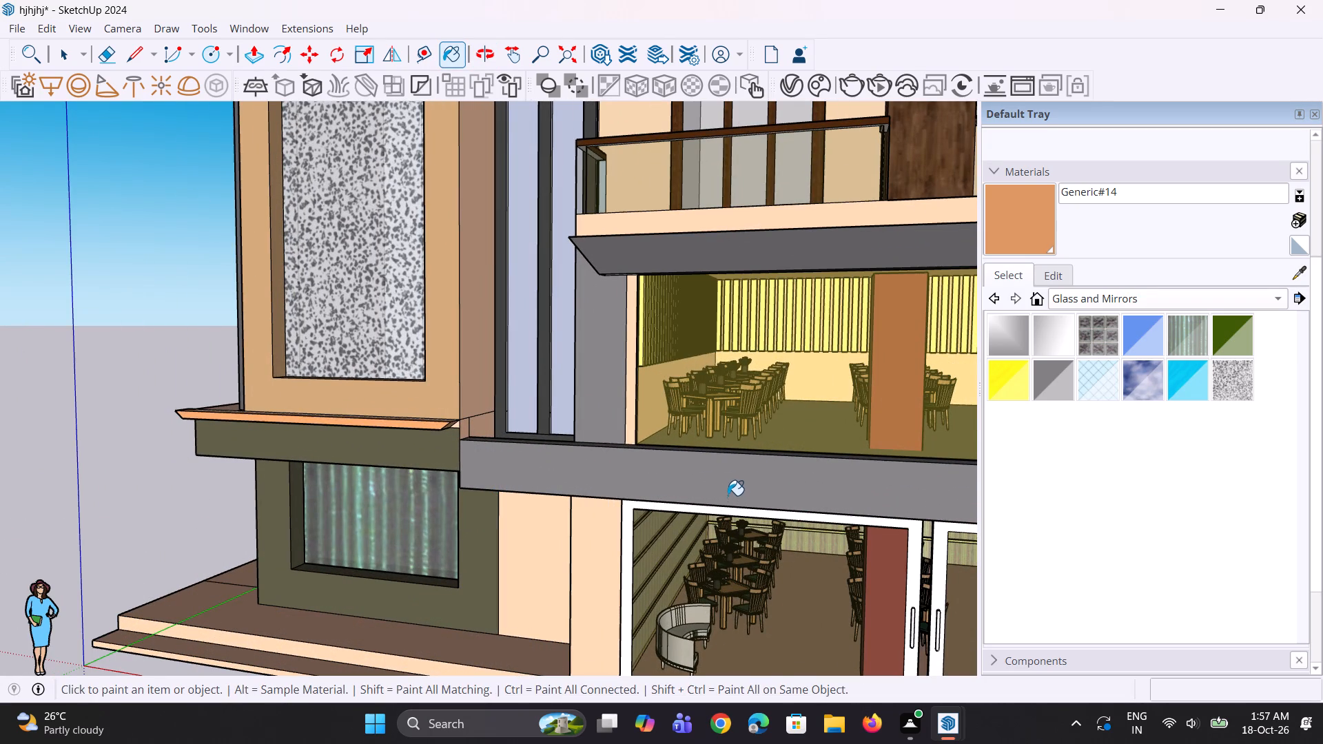
pyautogui.scroll(-3, 715, 479)
pyautogui.moveTo(661, 598); pyautogui.dragTo(687, 579, button='middle')
pyautogui.scroll(1, 686, 579)
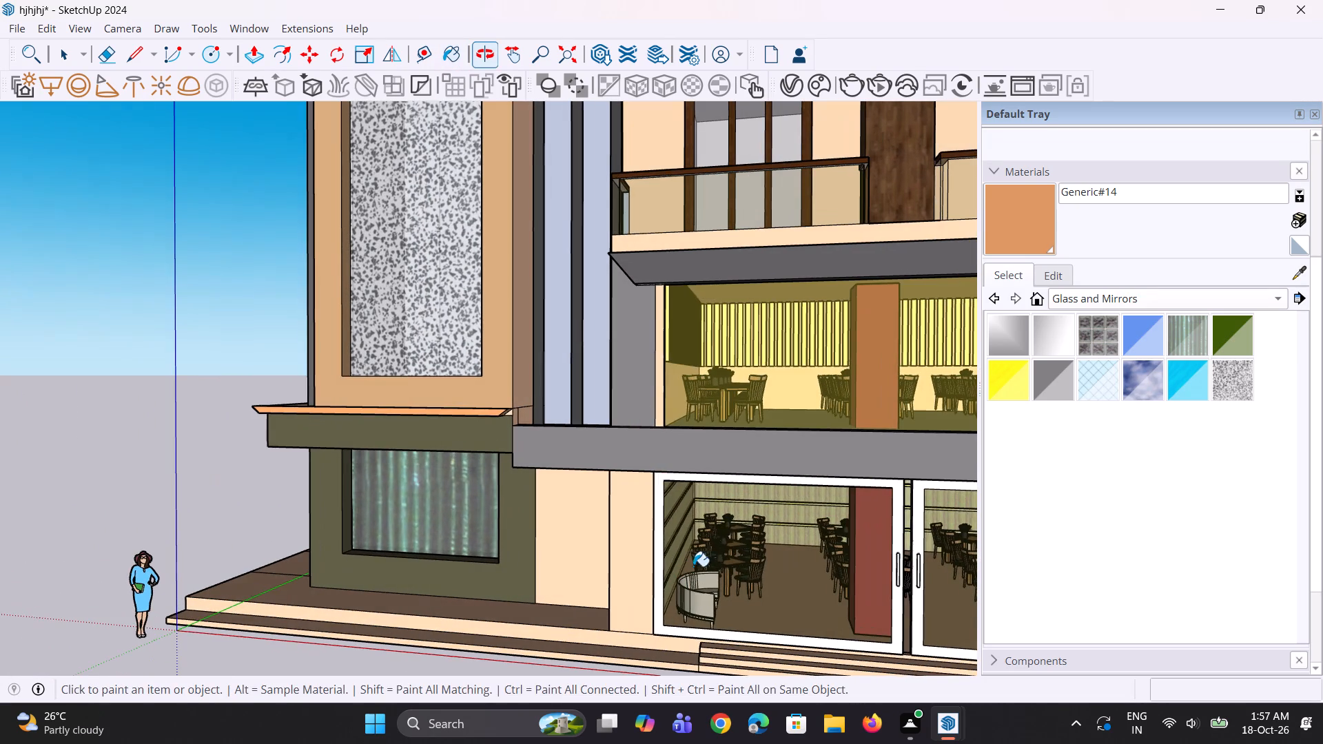
# Sample the gray Generic#3 from the upper dining hall's side pier and paint the piers on both sides of the entrance.
pyautogui.click(1299, 269)
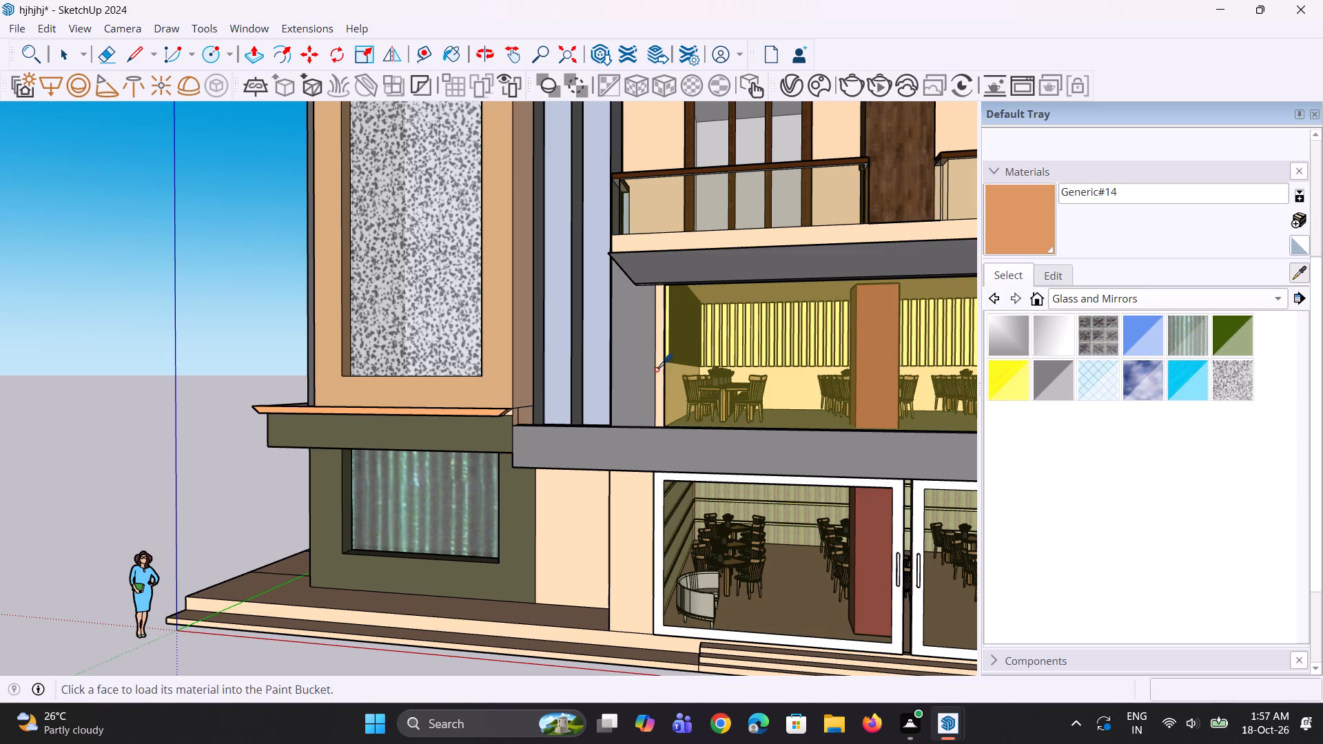
pyautogui.click(634, 364)
pyautogui.click(631, 541)
pyautogui.scroll(-4, 582, 558)
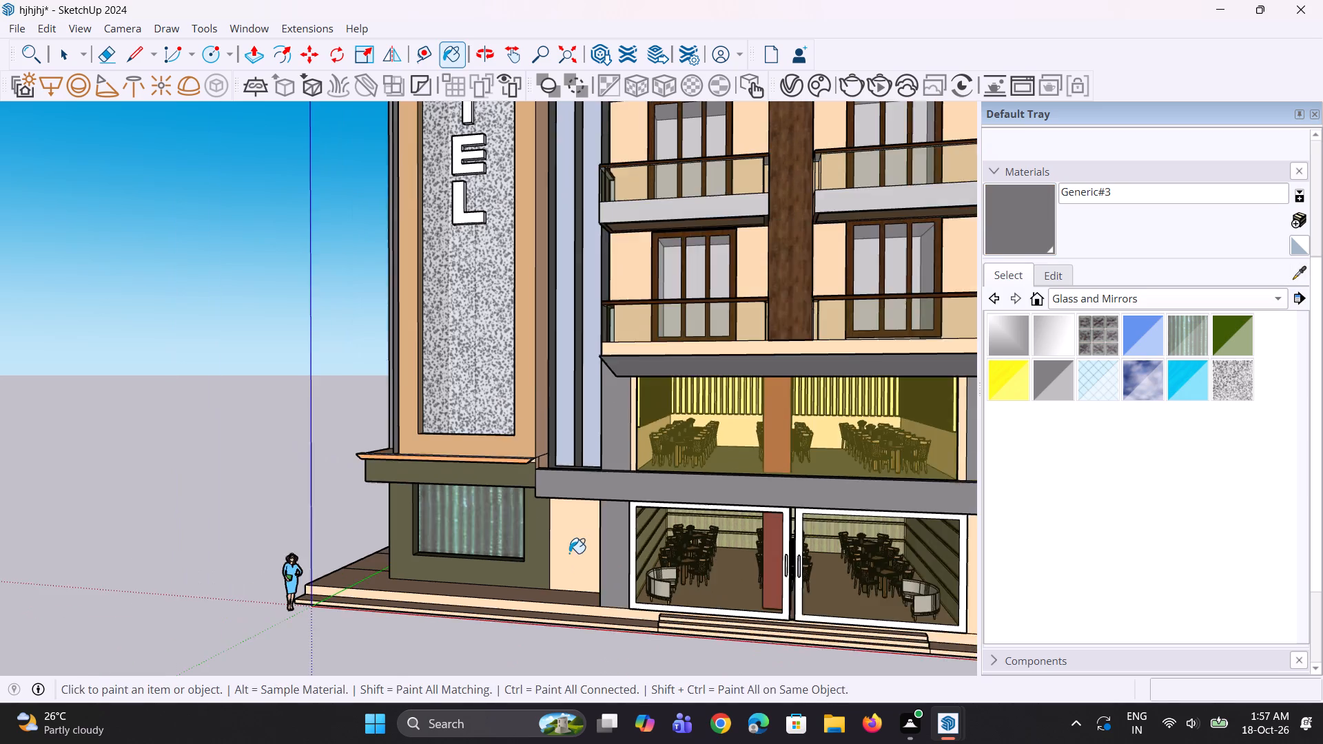
pyautogui.scroll(-4, 569, 553)
pyautogui.moveTo(633, 597); pyautogui.dragTo(654, 591, button='middle')
pyautogui.scroll(2, 812, 541)
pyautogui.click(843, 559)
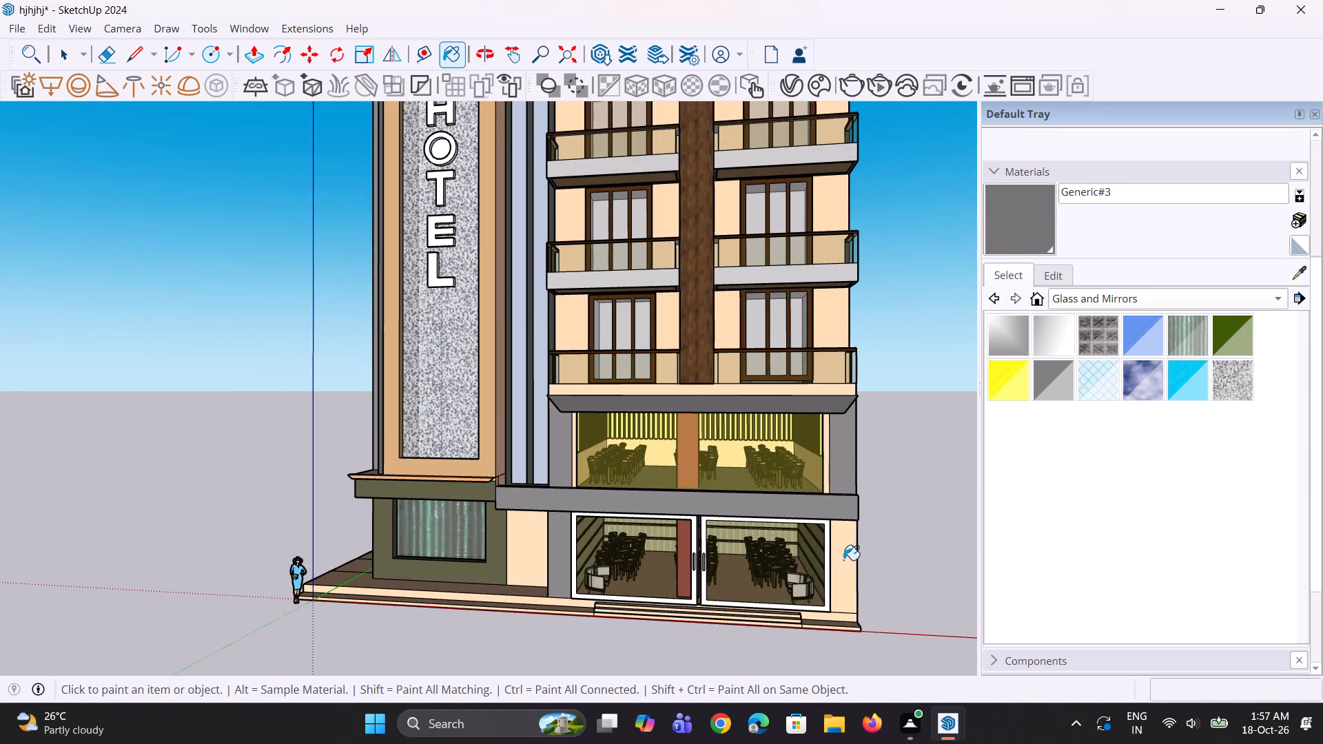
# Sample the finish of the strip at the sign tower's edge and paint the tread of the long front plinth step.
pyautogui.scroll(-4, 825, 579)
pyautogui.moveTo(790, 627); pyautogui.dragTo(790, 641, button='middle')
pyautogui.scroll(6, 816, 617)
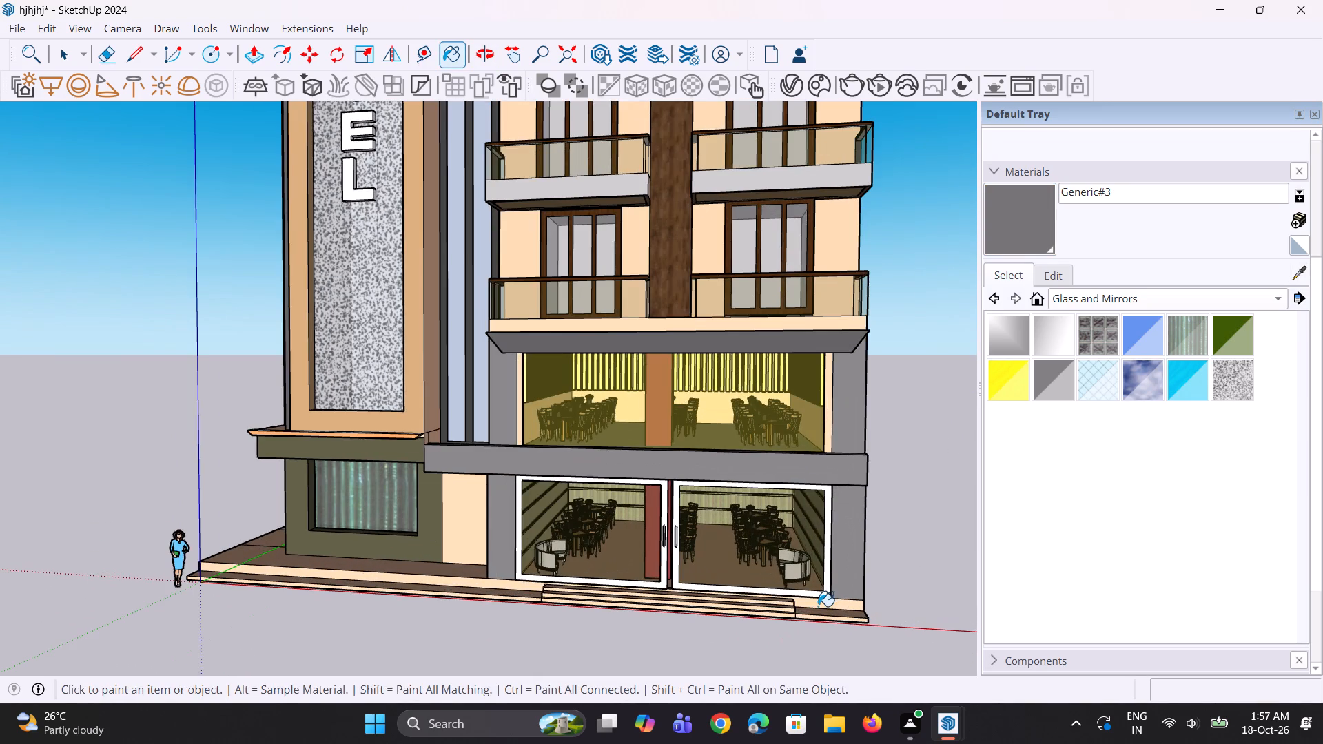
pyautogui.scroll(6, 818, 606)
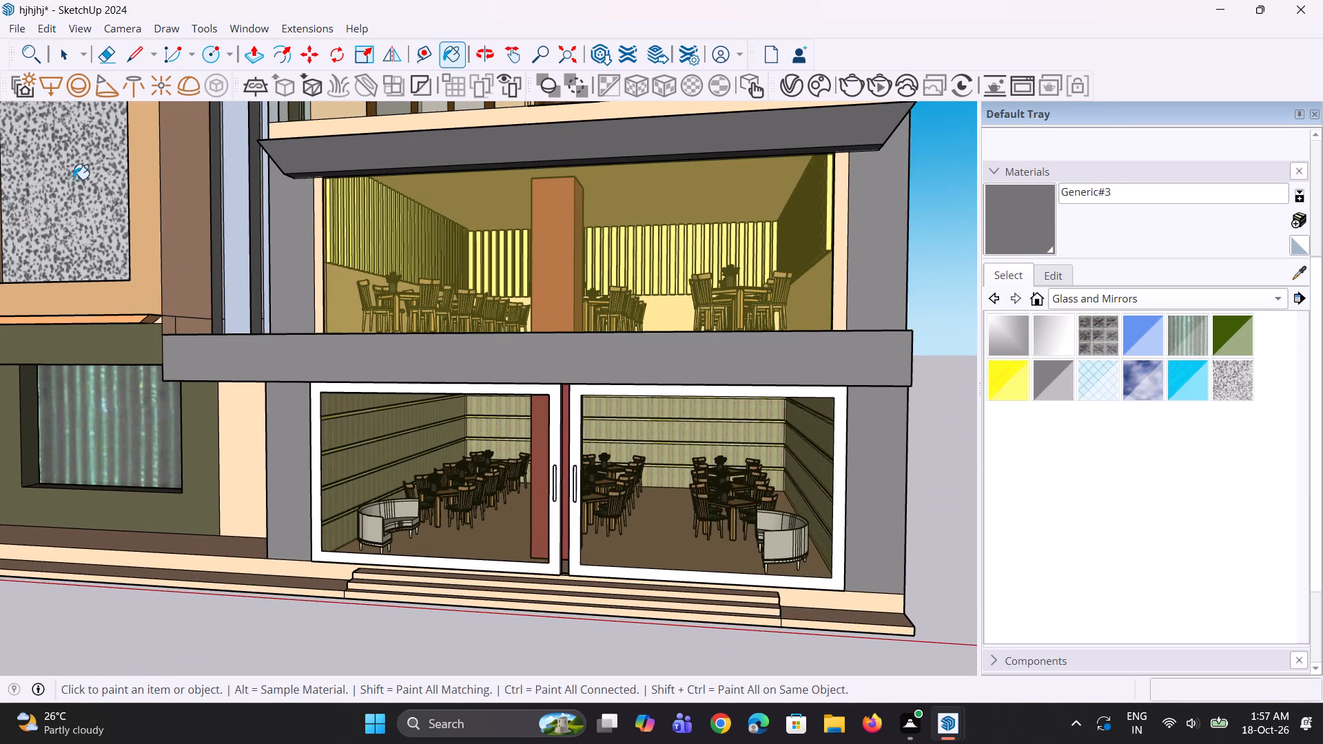
pyautogui.scroll(-2, 430, 424)
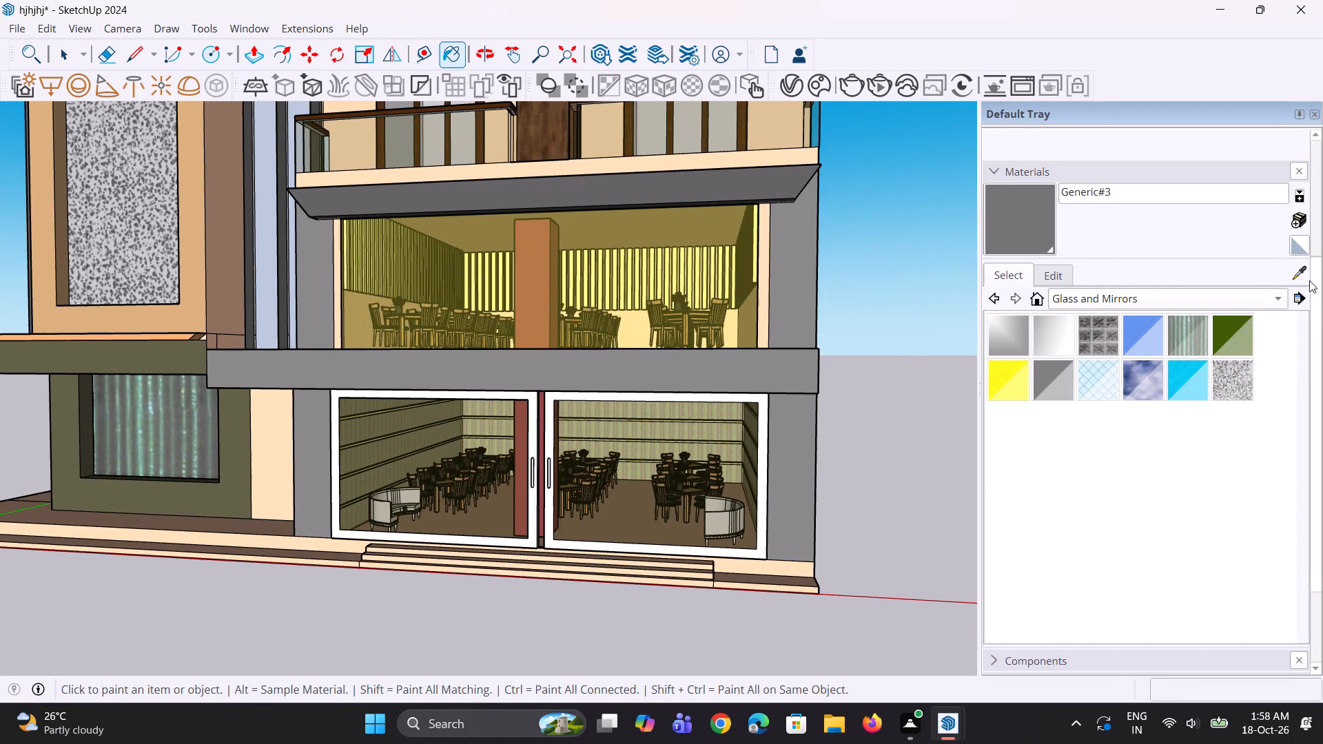
pyautogui.click(1301, 273)
pyautogui.scroll(-4, 418, 373)
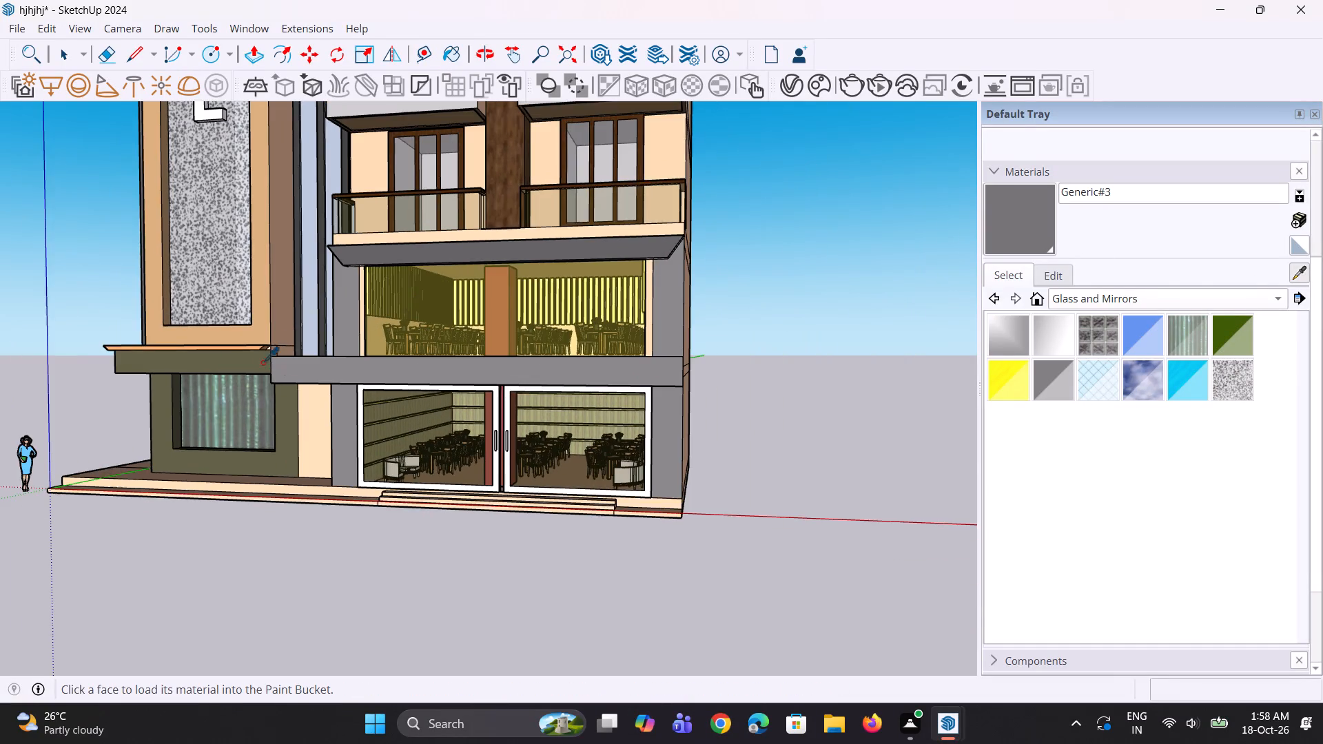
pyautogui.scroll(-4, 273, 366)
pyautogui.moveTo(143, 374); pyautogui.dragTo(419, 375, button='middle')
pyautogui.scroll(4, 267, 342)
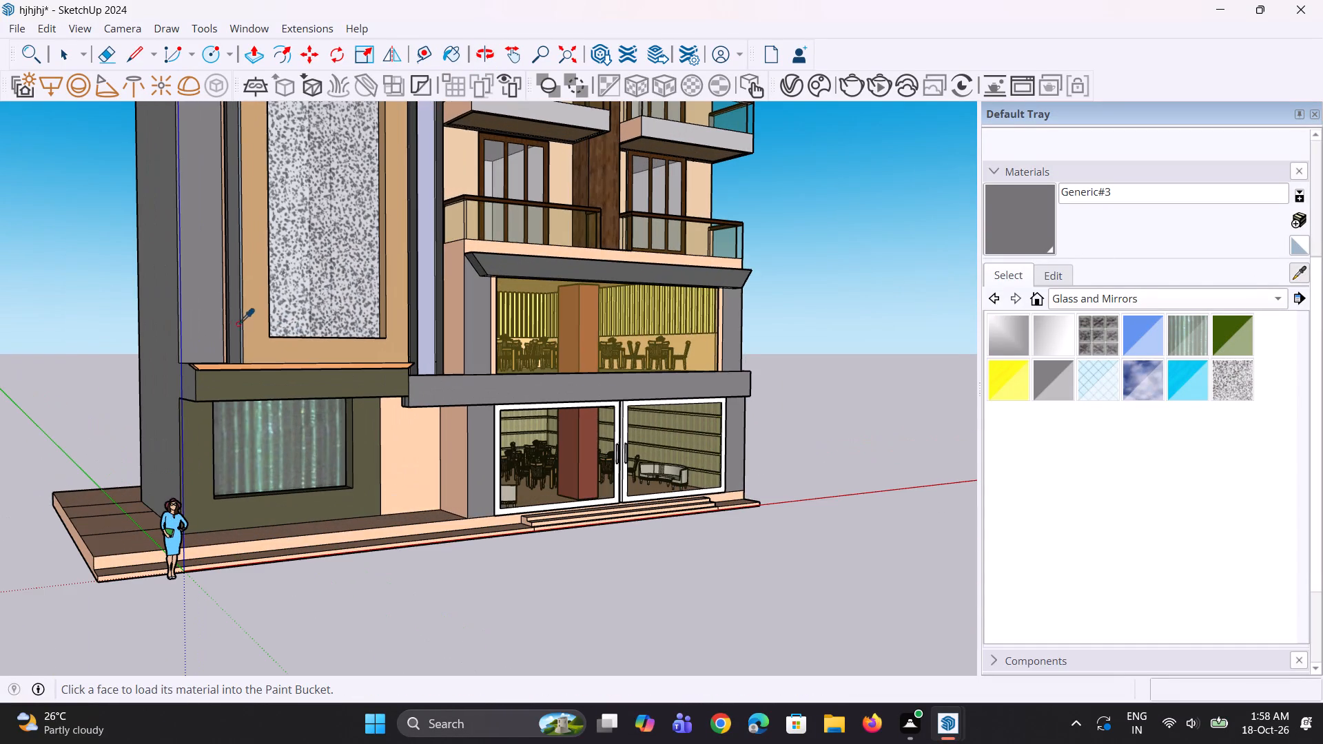
pyautogui.click(230, 322)
pyautogui.scroll(6, 481, 479)
pyautogui.click(497, 554)
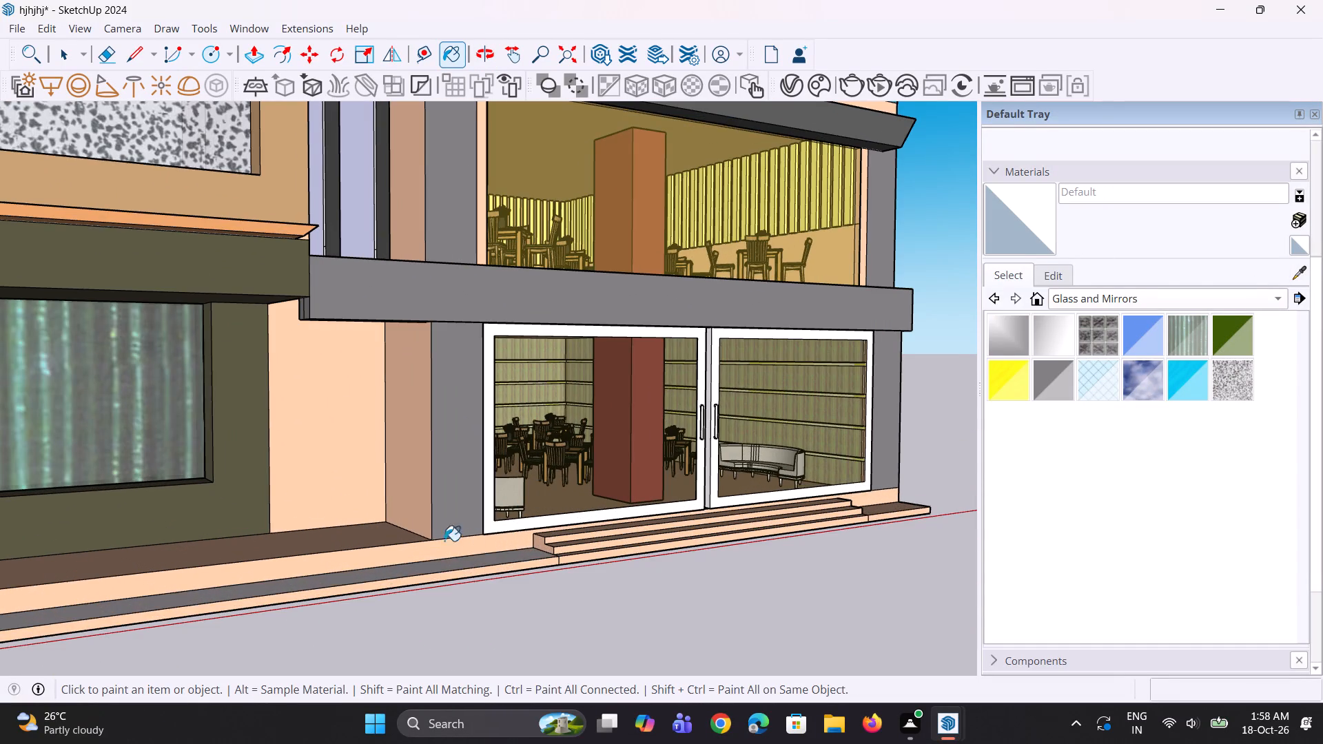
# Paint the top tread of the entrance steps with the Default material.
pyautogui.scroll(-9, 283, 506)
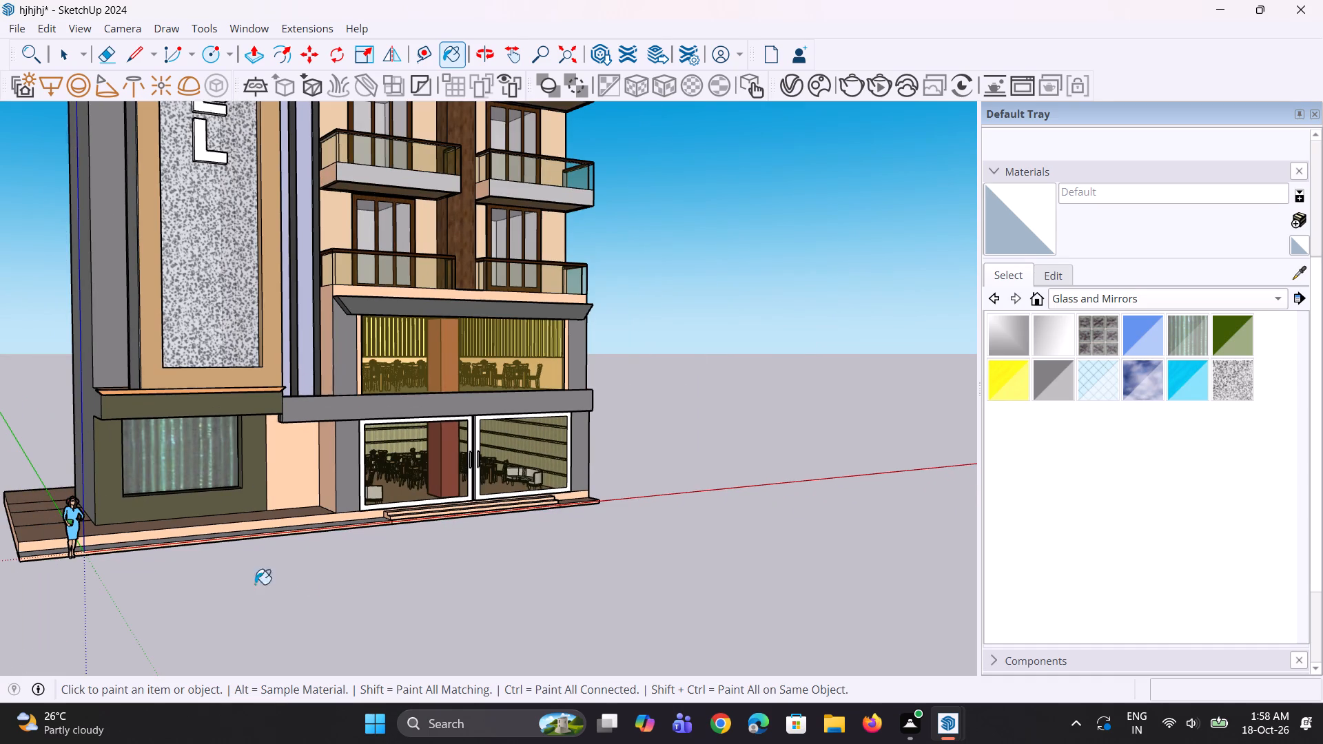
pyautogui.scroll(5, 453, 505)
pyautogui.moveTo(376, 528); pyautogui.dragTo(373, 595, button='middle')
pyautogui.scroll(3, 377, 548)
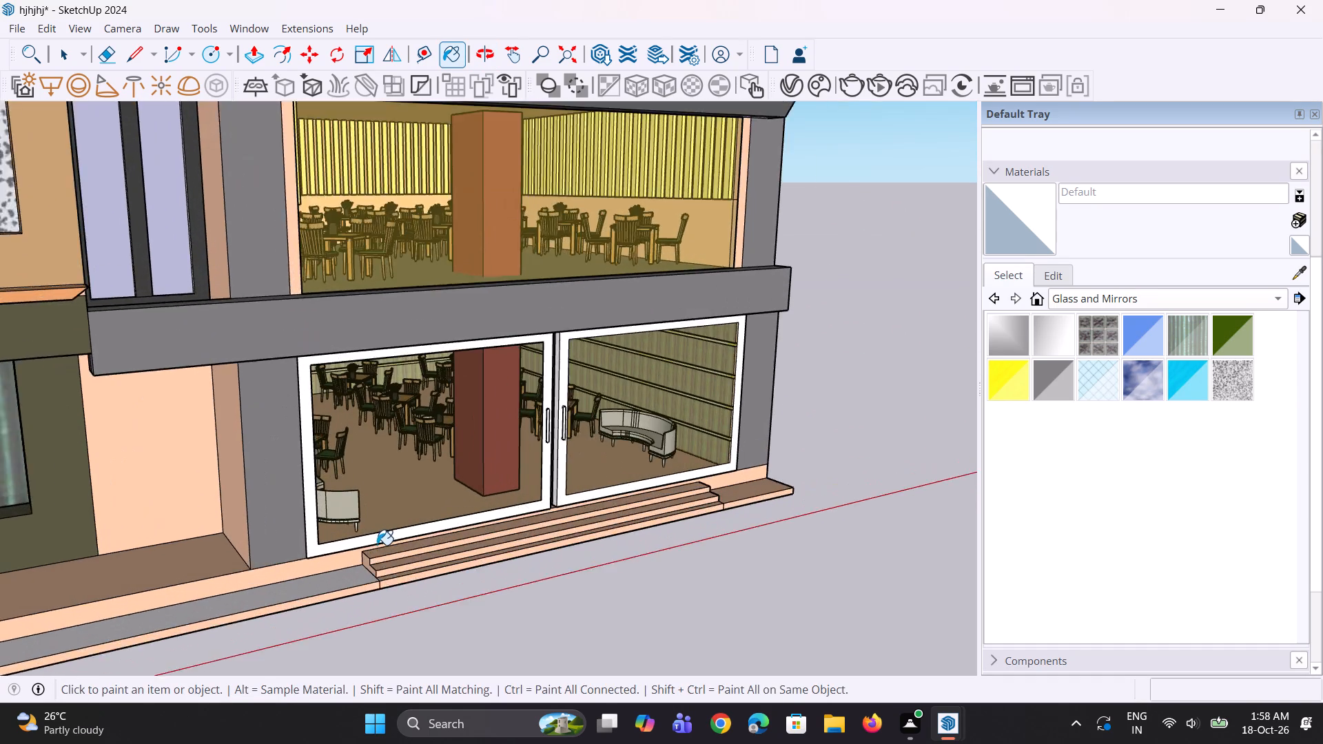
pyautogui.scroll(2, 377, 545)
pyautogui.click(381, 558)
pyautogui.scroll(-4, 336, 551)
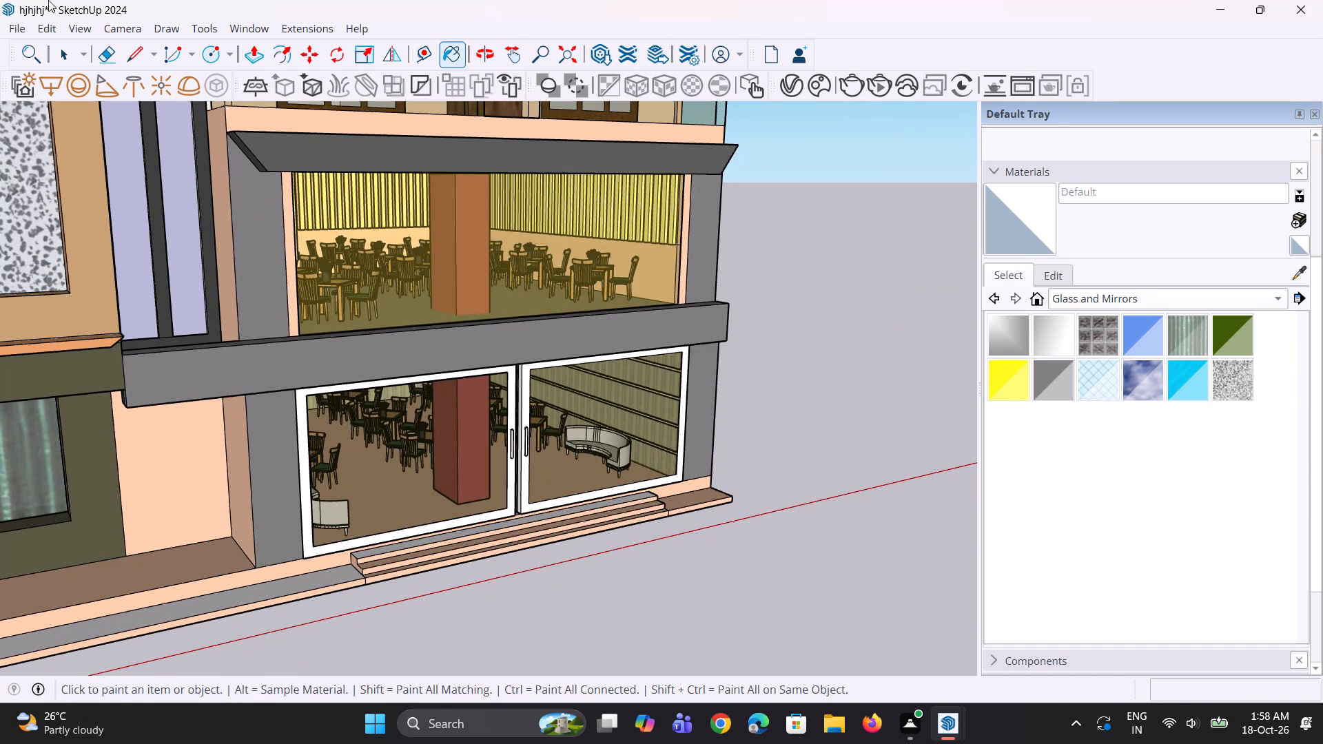
# Sample the dark gray Generic#1 from the sign tower's vertical fin and paint the entrance steps' top tread and upper risers.
pyautogui.click(1302, 278)
pyautogui.scroll(-5, 995, 380)
pyautogui.scroll(-9, 727, 358)
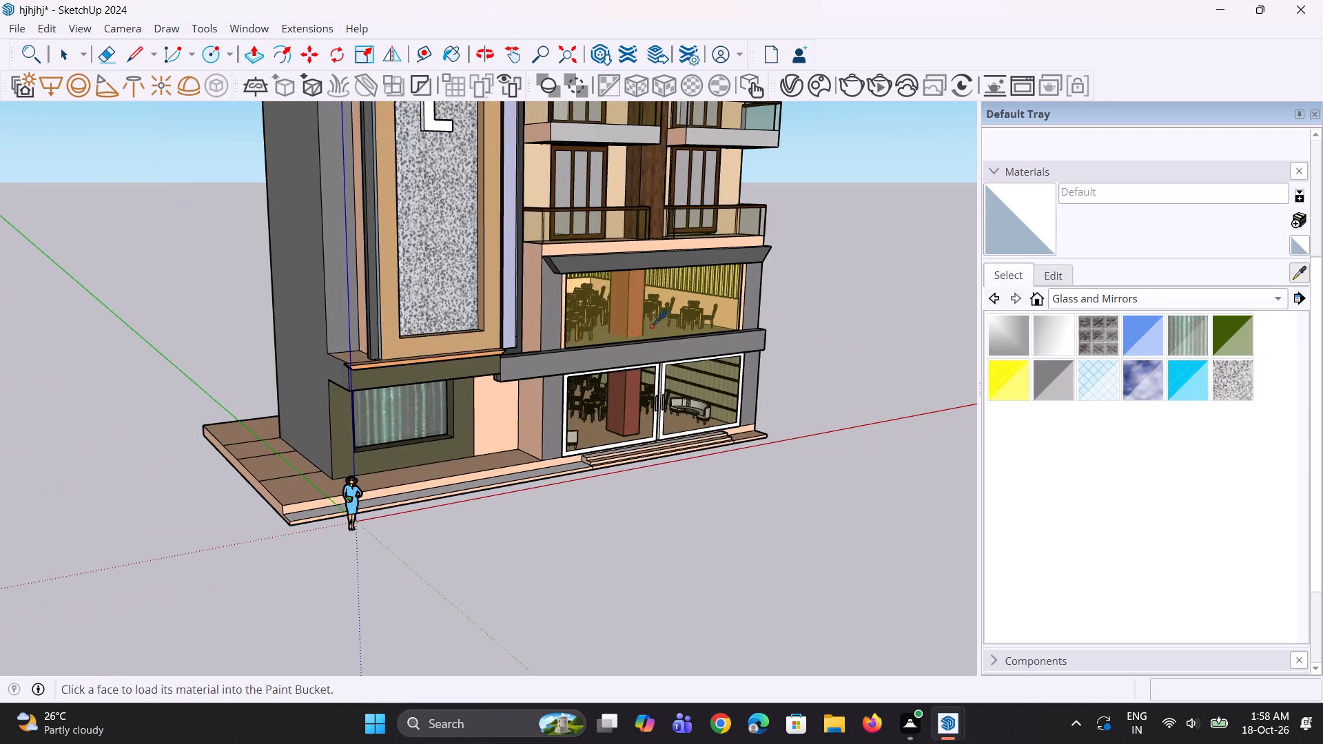
pyautogui.scroll(2, 491, 318)
pyautogui.scroll(5, 369, 322)
pyautogui.click(337, 315)
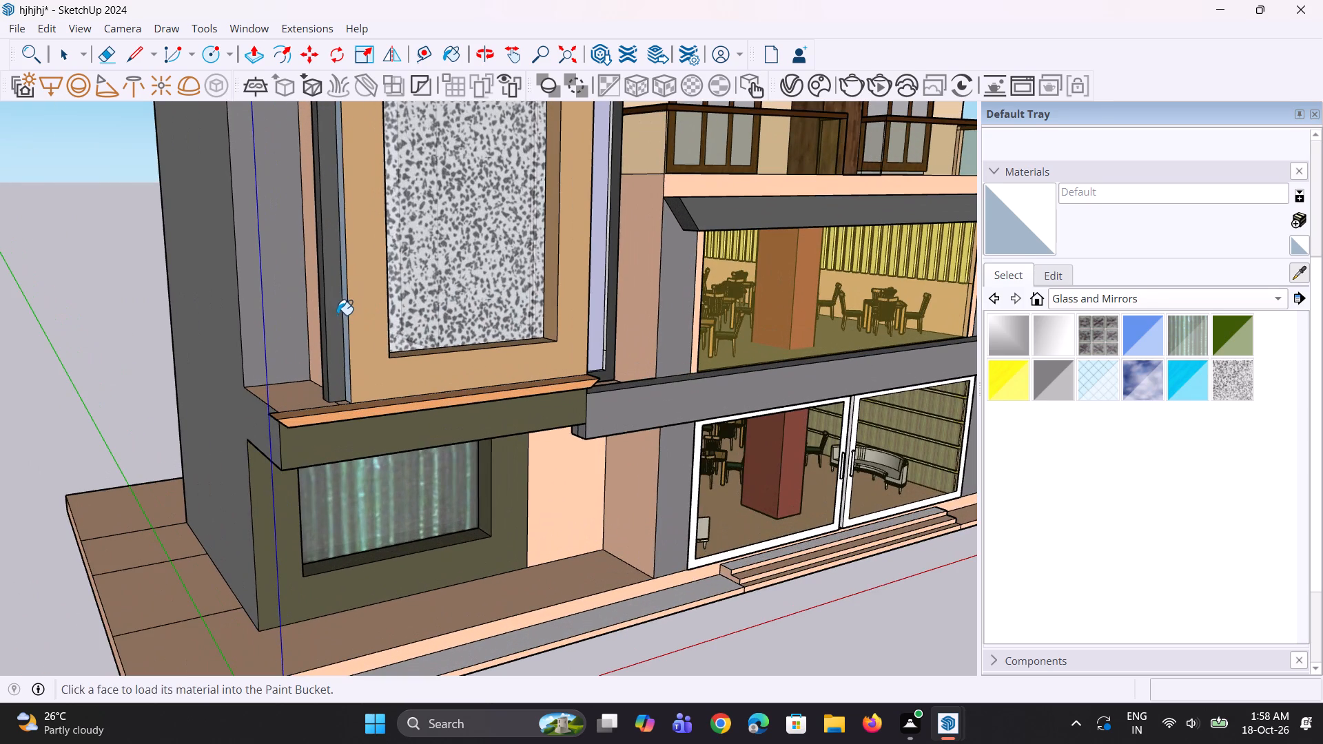
pyautogui.scroll(1, 807, 546)
pyautogui.click(807, 546)
pyautogui.click(810, 552)
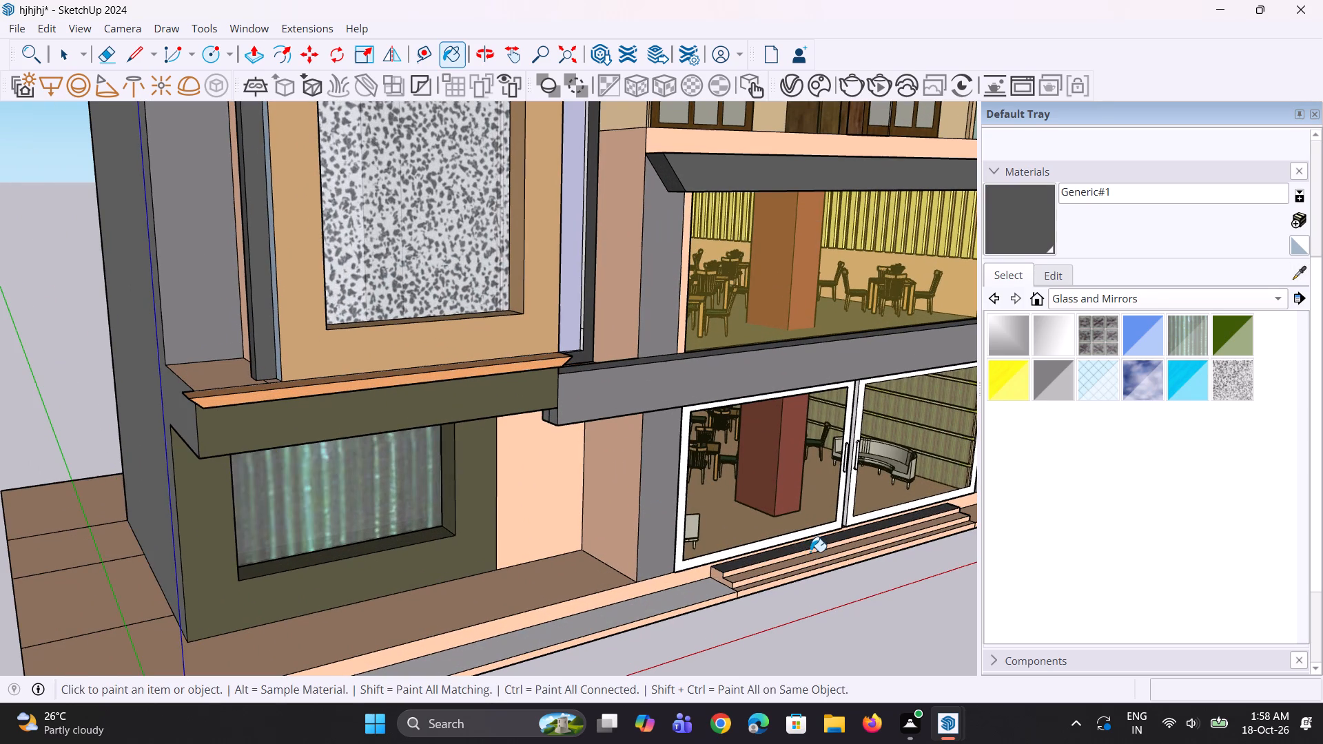
pyautogui.doubleClick(817, 561)
pyautogui.click(823, 568)
# Paint the entrance steps' remaining treads, bottom riser and the end nearest the sign tower with Generic#1.
pyautogui.scroll(7, 823, 568)
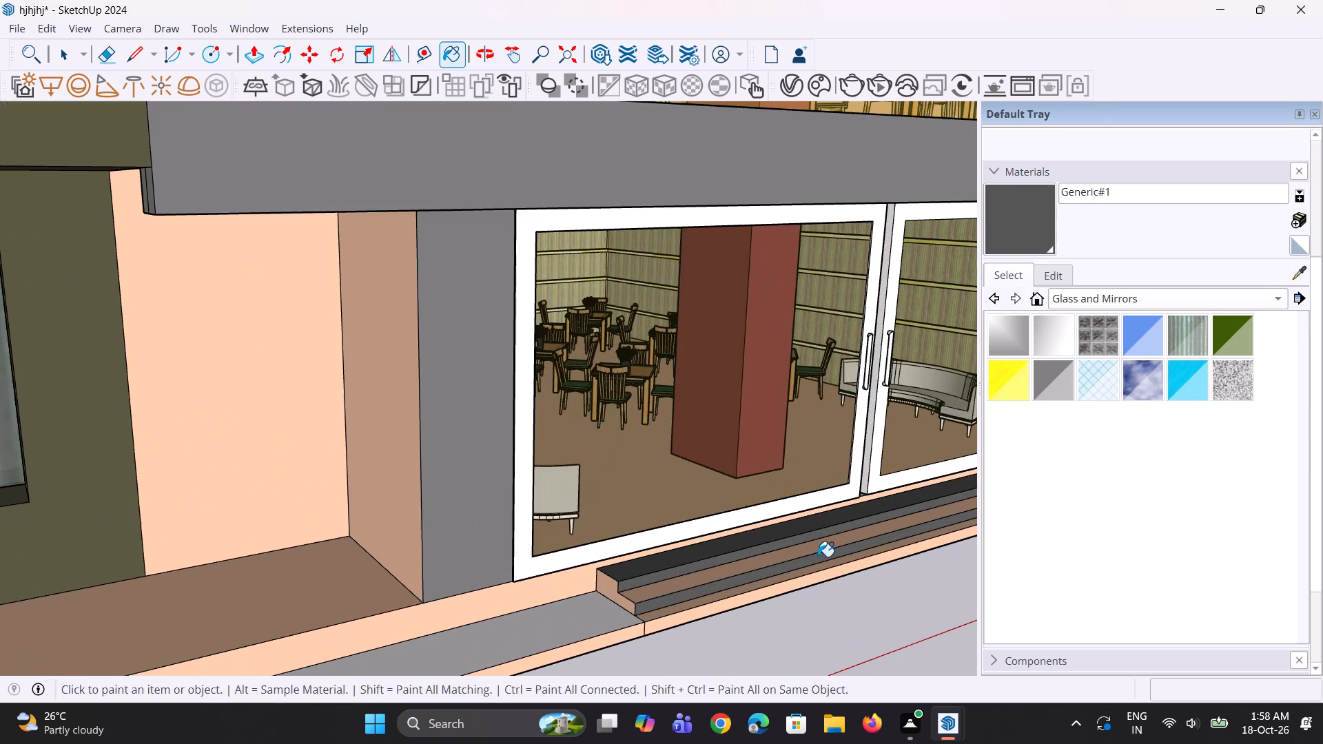
pyautogui.click(818, 544)
pyautogui.click(821, 574)
pyautogui.scroll(4, 819, 570)
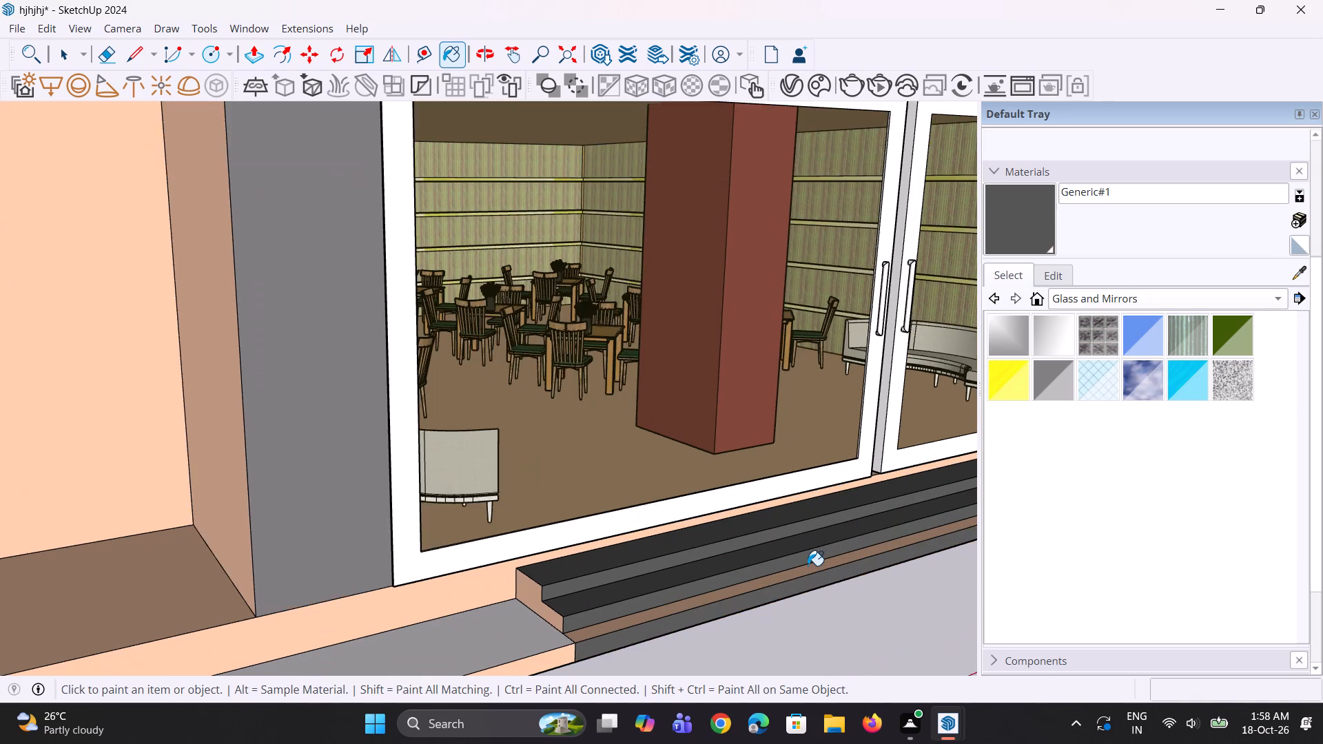
pyautogui.scroll(2, 808, 566)
pyautogui.click(808, 566)
pyautogui.click(441, 631)
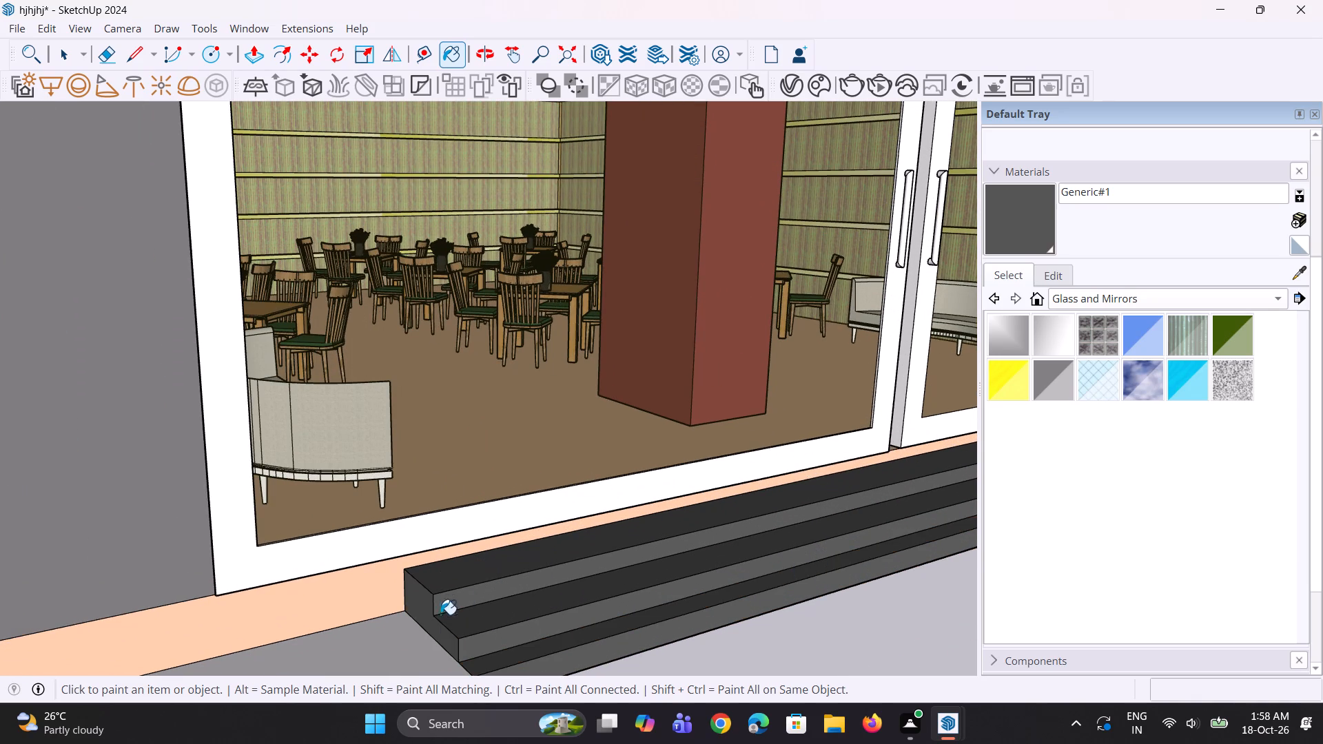
# Paint the far end of the entrance steps, away from the sign tower, with Generic#1.
pyautogui.scroll(-10, 547, 588)
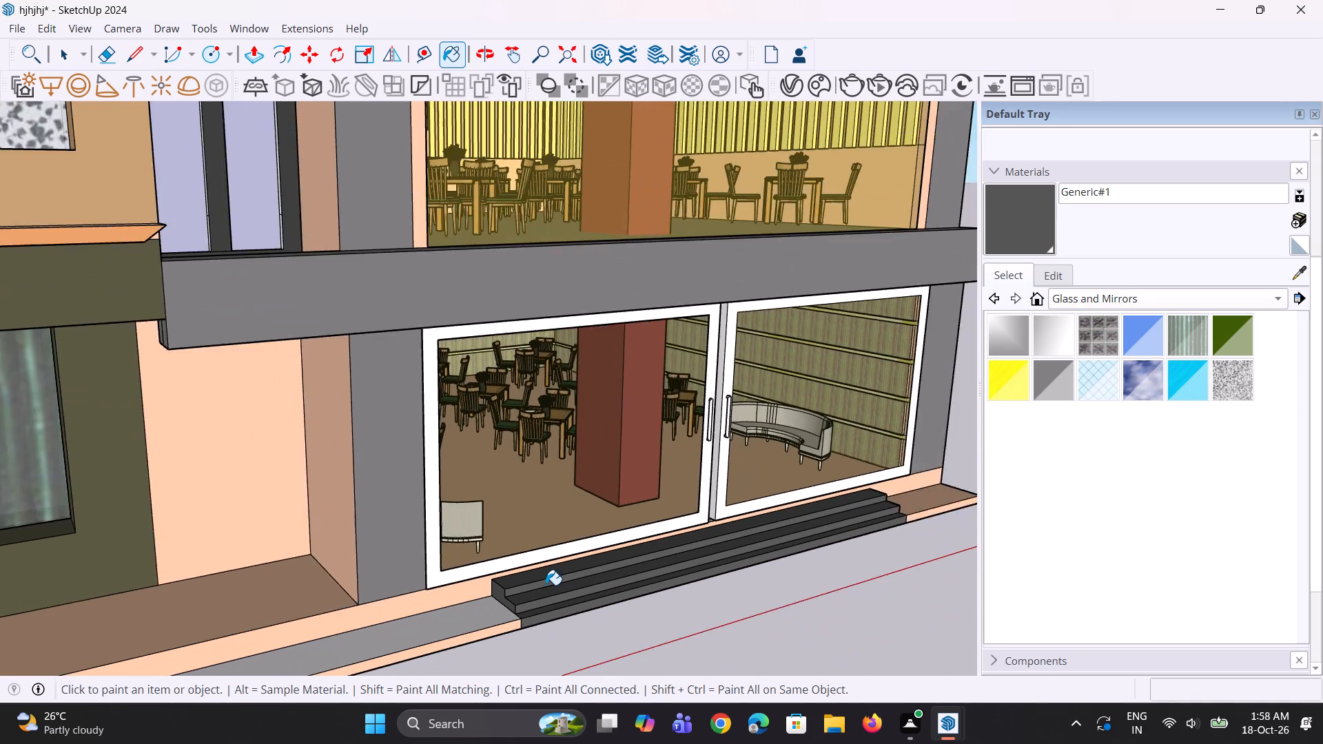
pyautogui.scroll(-5, 545, 585)
pyautogui.moveTo(612, 588); pyautogui.dragTo(251, 563, button='middle')
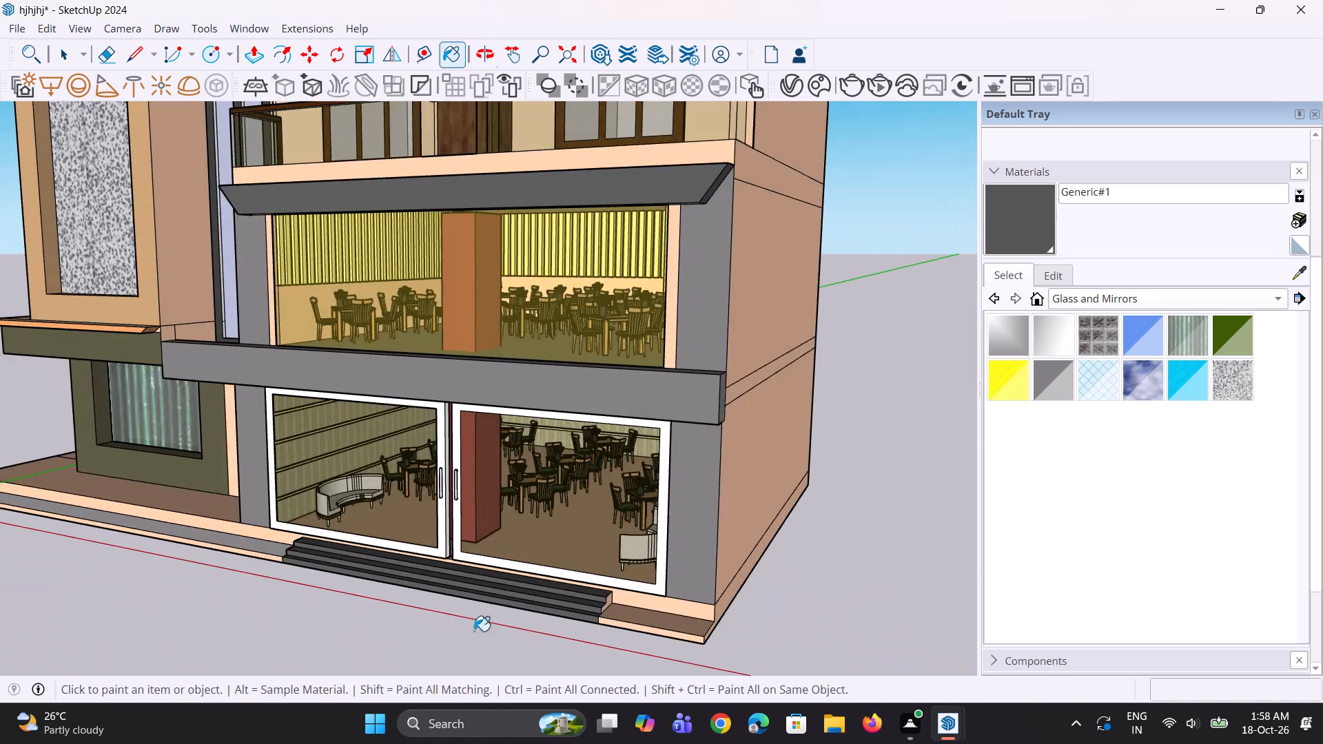
pyautogui.scroll(8, 599, 641)
pyautogui.click(610, 593)
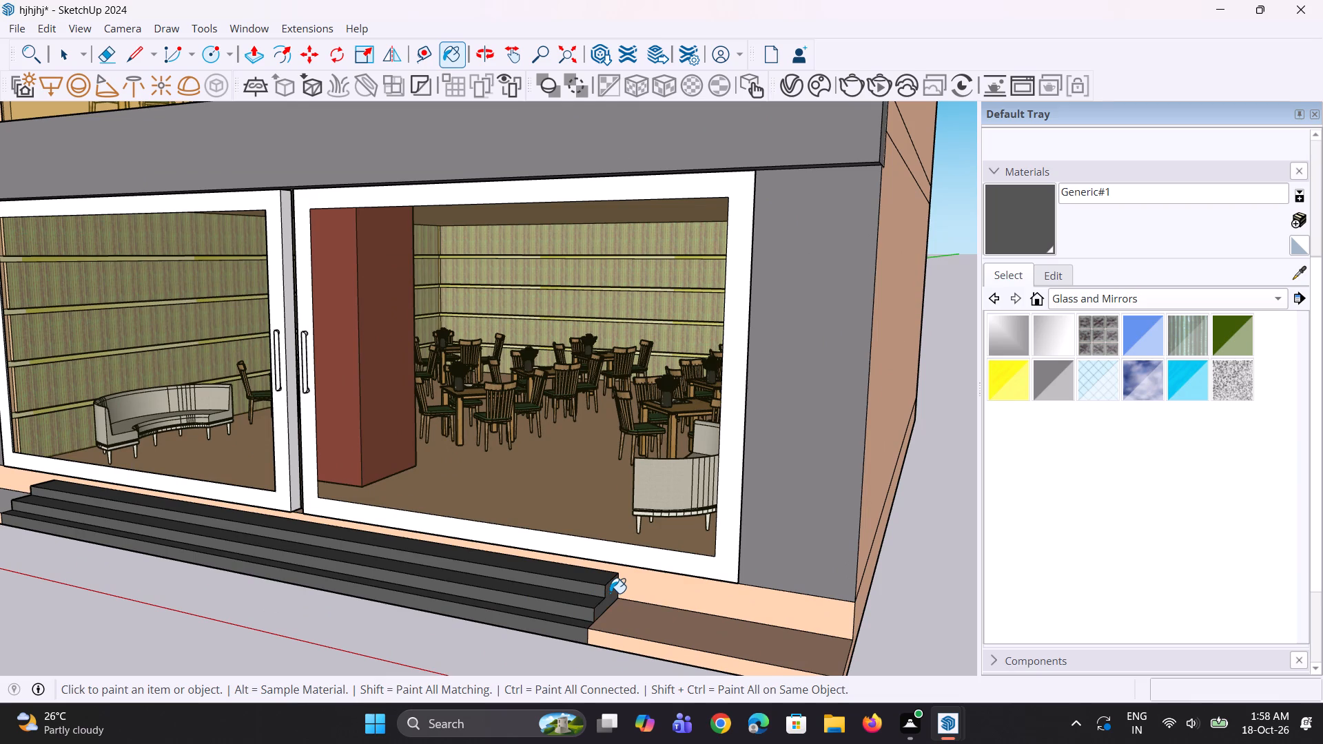
pyautogui.scroll(-7, 610, 593)
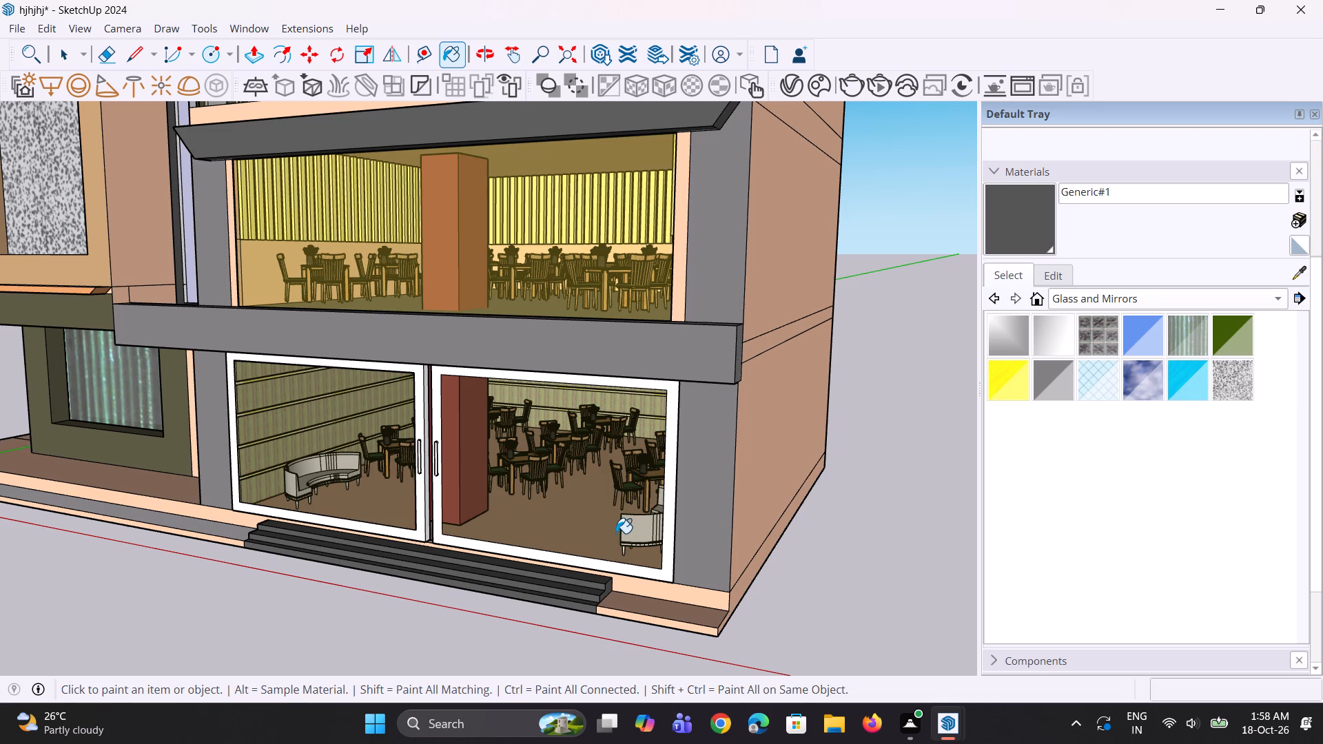
pyautogui.scroll(-2, 617, 532)
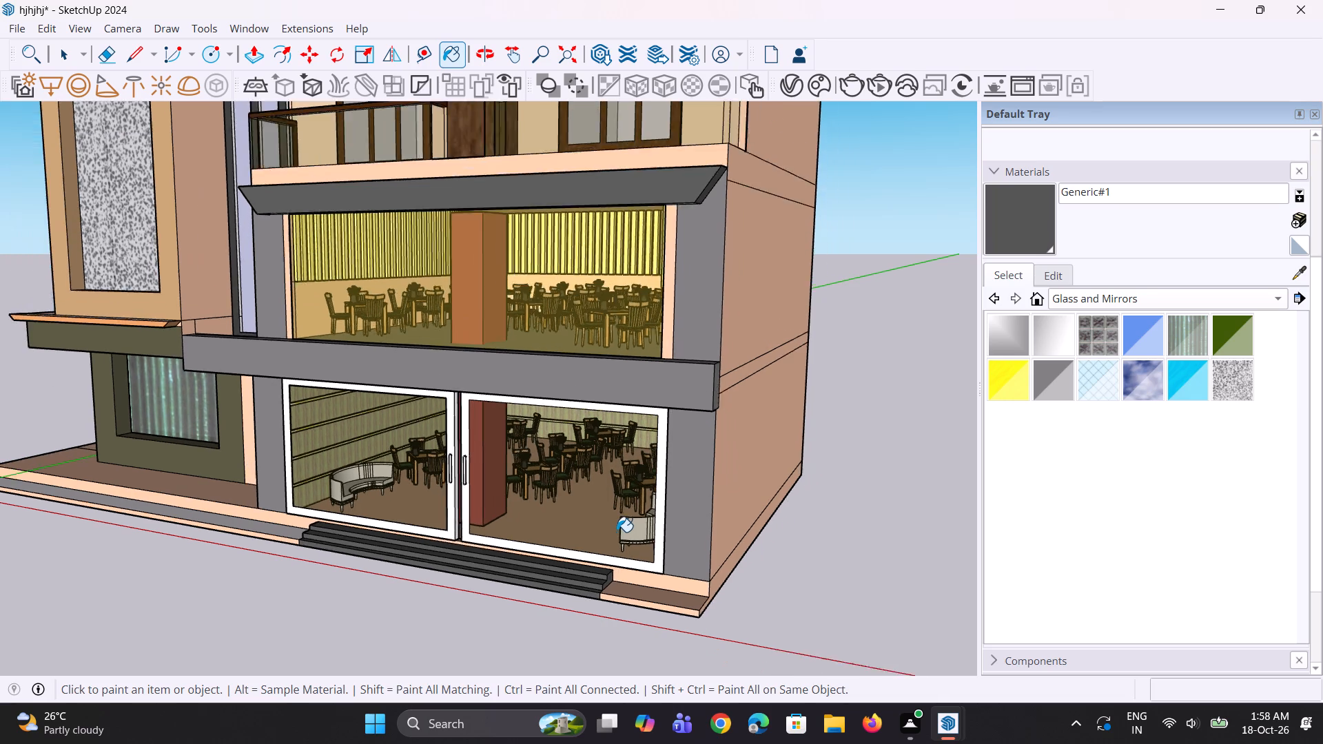
# Paint the front plinth's lower tread and upper riser beyond the entrance steps' far end with dark gray Generic#1.
pyautogui.scroll(-2, 617, 532)
pyautogui.moveTo(455, 583); pyautogui.dragTo(596, 597, button='middle')
pyautogui.scroll(3, 684, 561)
pyautogui.click(720, 568)
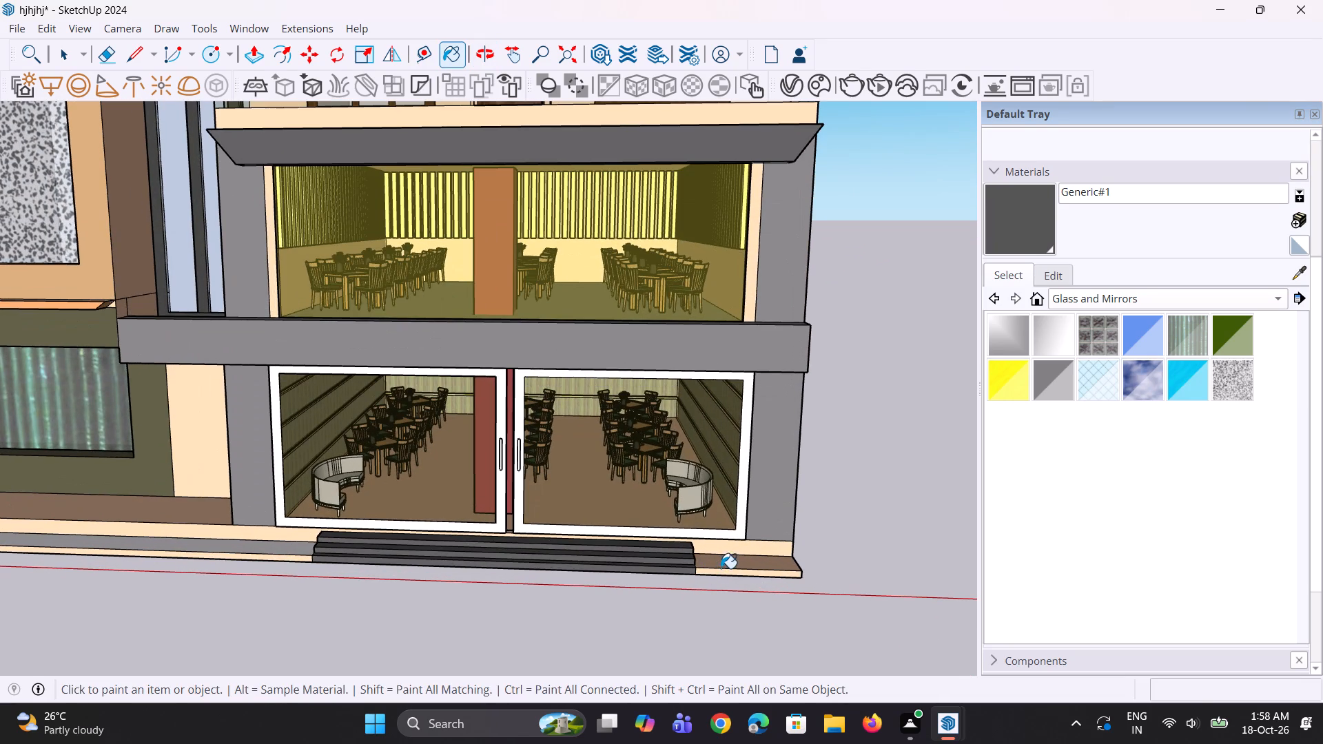
pyautogui.click(730, 556)
pyautogui.click(735, 547)
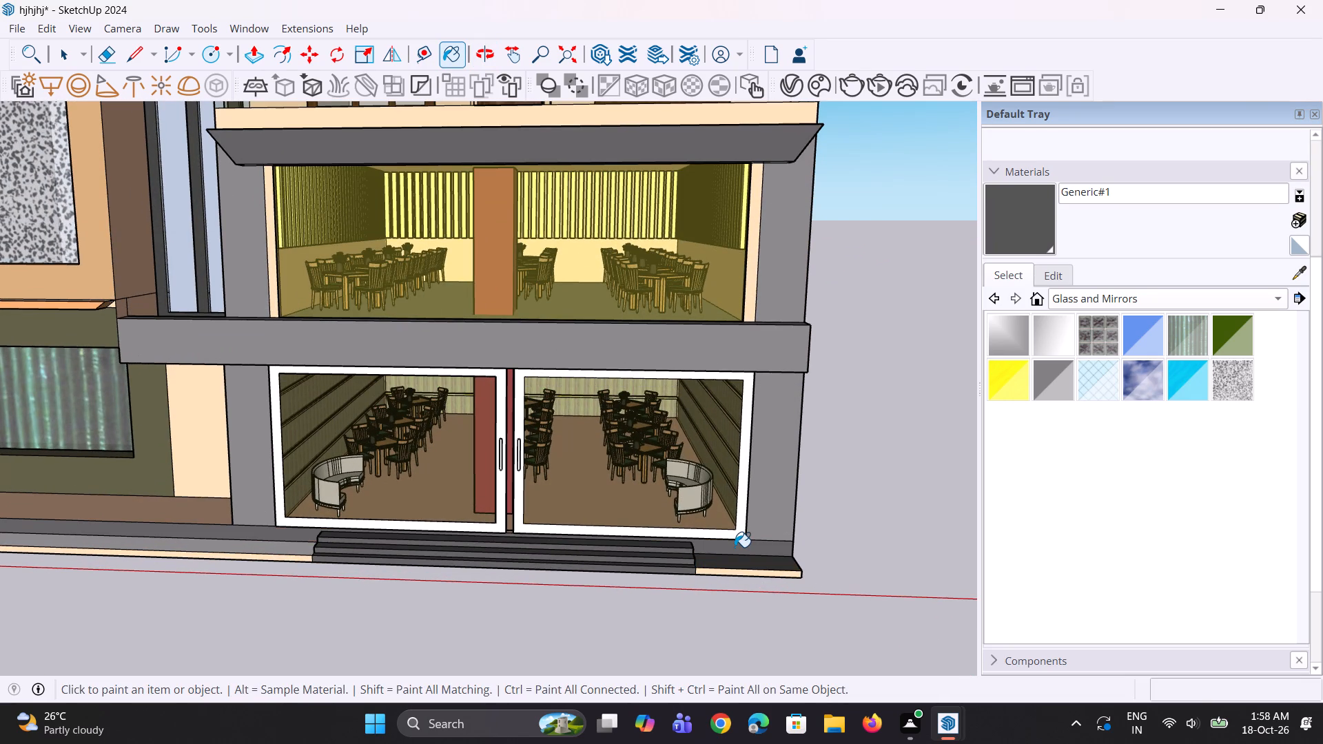
# Paint the front plinth's lower tread and bottom riser on the sign tower side of the entrance steps with Generic#1.
pyautogui.scroll(-4, 735, 547)
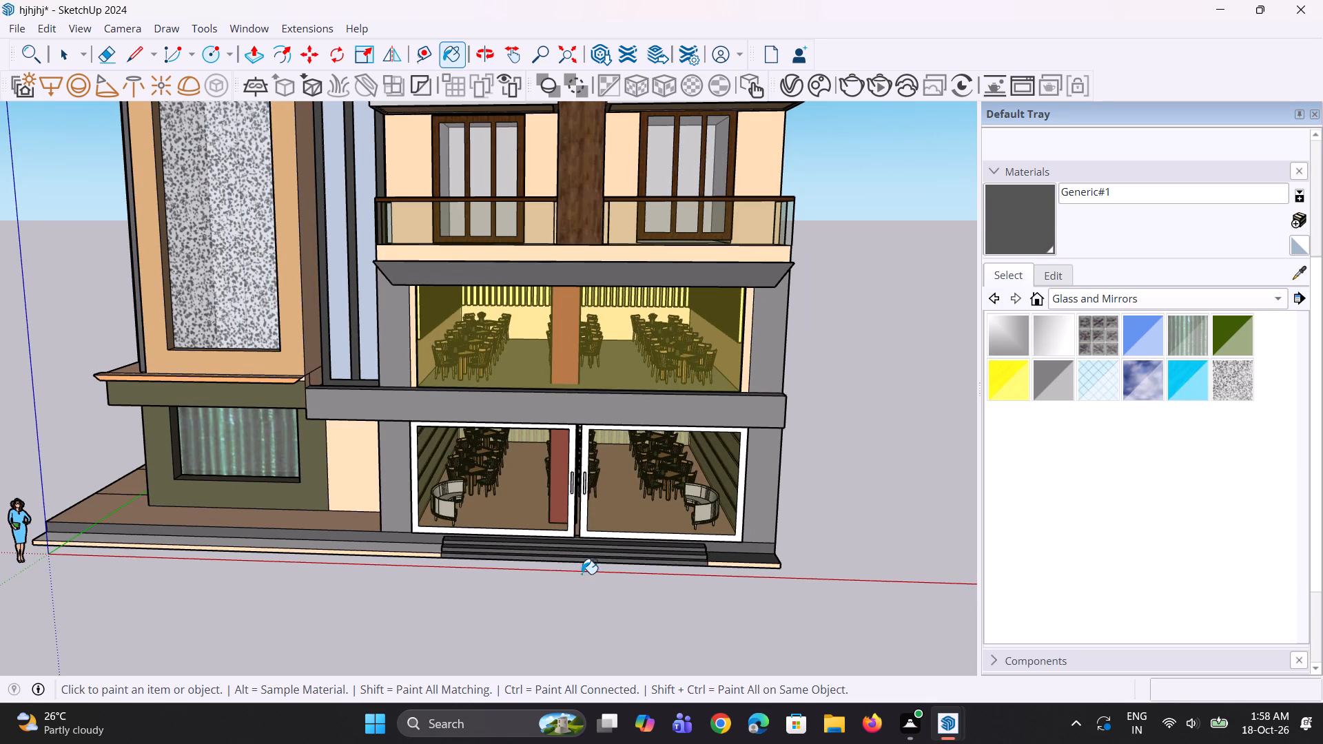
pyautogui.scroll(1, 435, 550)
pyautogui.click(422, 545)
pyautogui.scroll(1, 418, 563)
pyautogui.moveTo(420, 568); pyautogui.dragTo(433, 599, button='middle')
pyautogui.scroll(3, 429, 552)
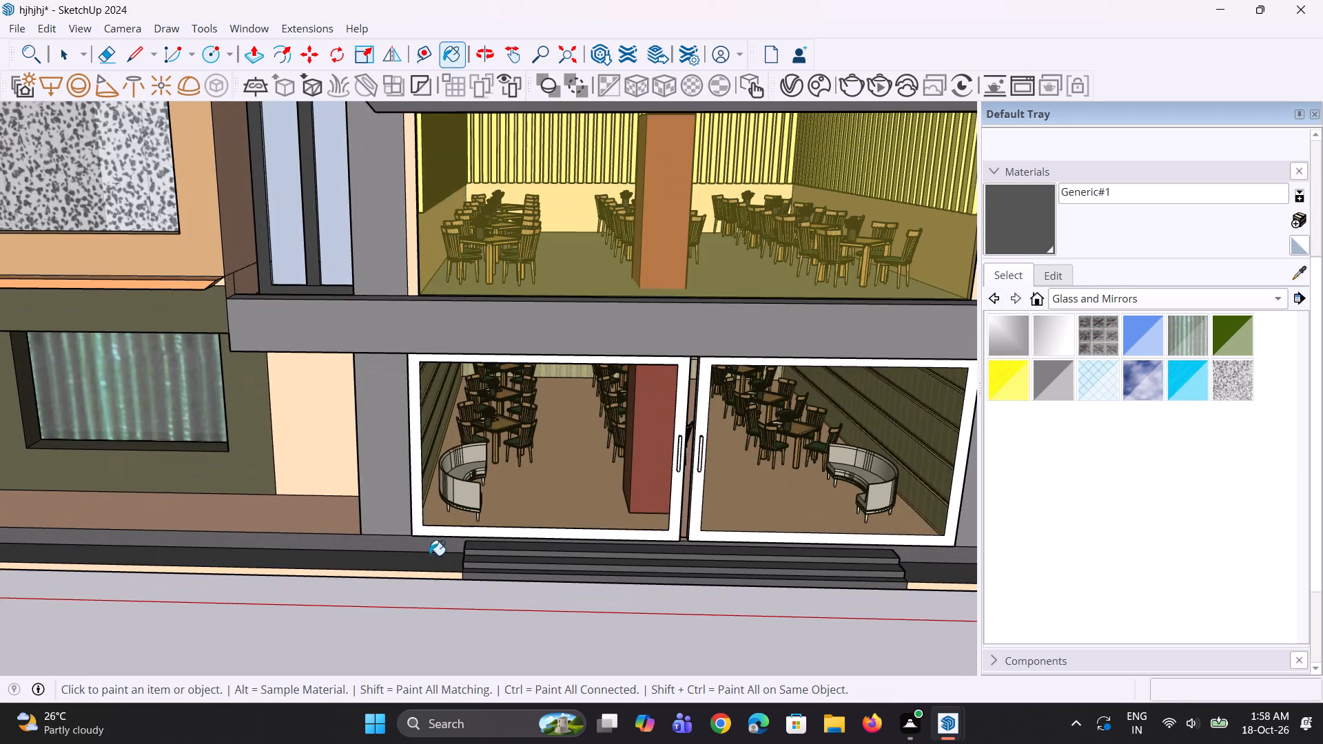
pyautogui.click(438, 574)
pyautogui.scroll(-5, 444, 568)
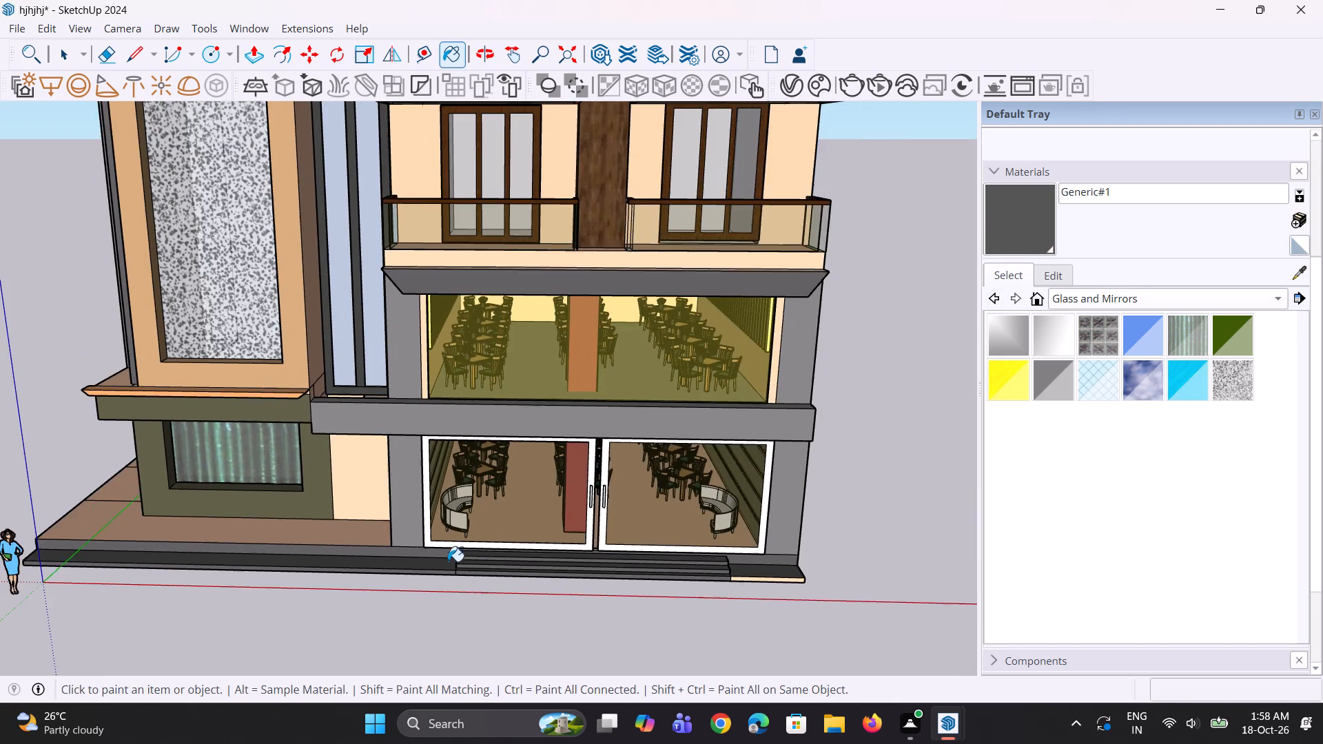
pyautogui.moveTo(448, 561); pyautogui.dragTo(448, 539, button='middle')
pyautogui.scroll(3, 435, 514)
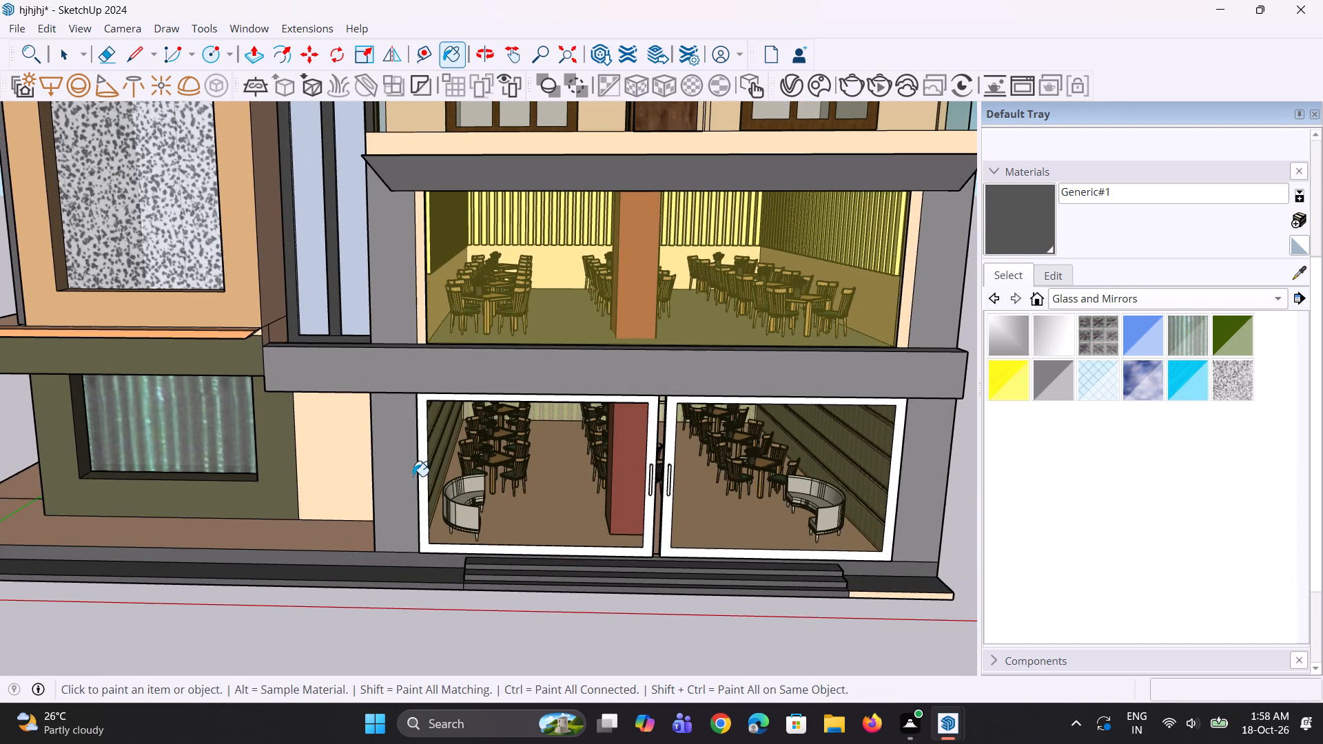
# Examine the whole hotel facade and the platform around the sign tower's base for surfaces still left unpainted.
pyautogui.scroll(-7, 413, 476)
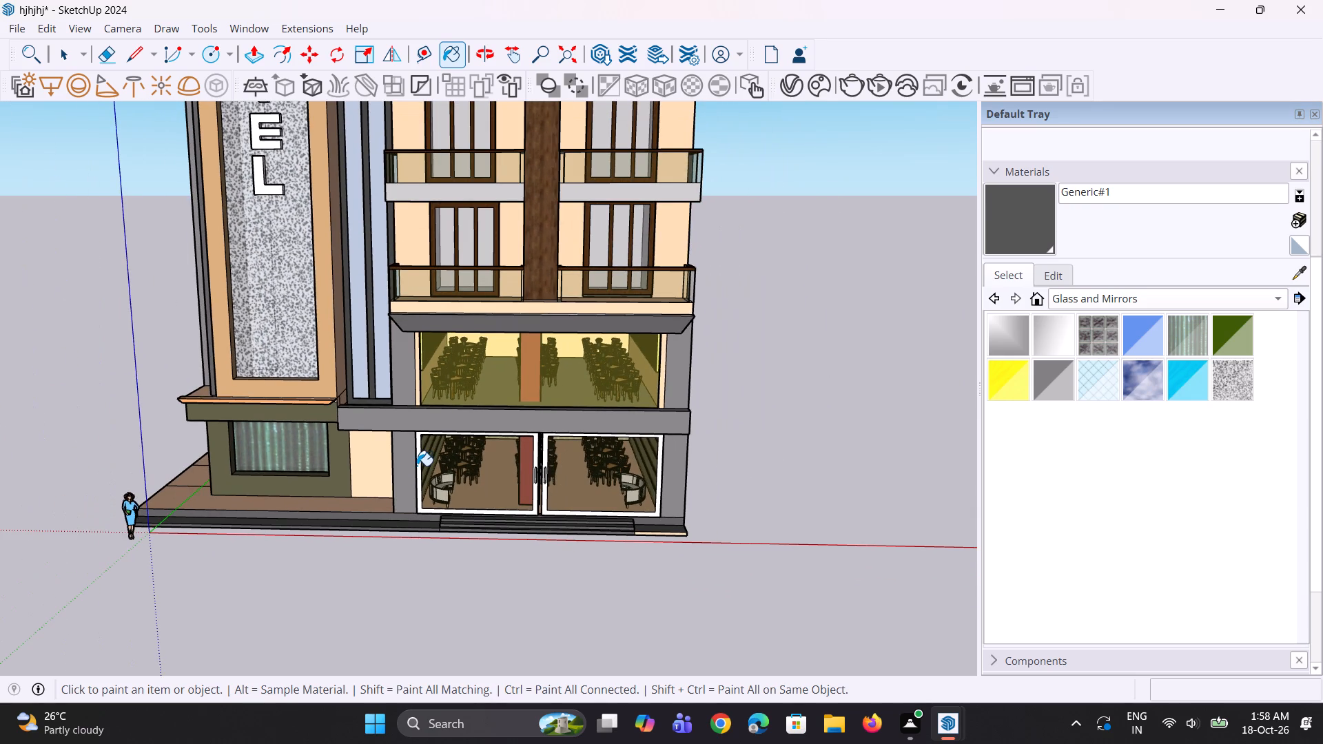
pyautogui.scroll(-1, 418, 462)
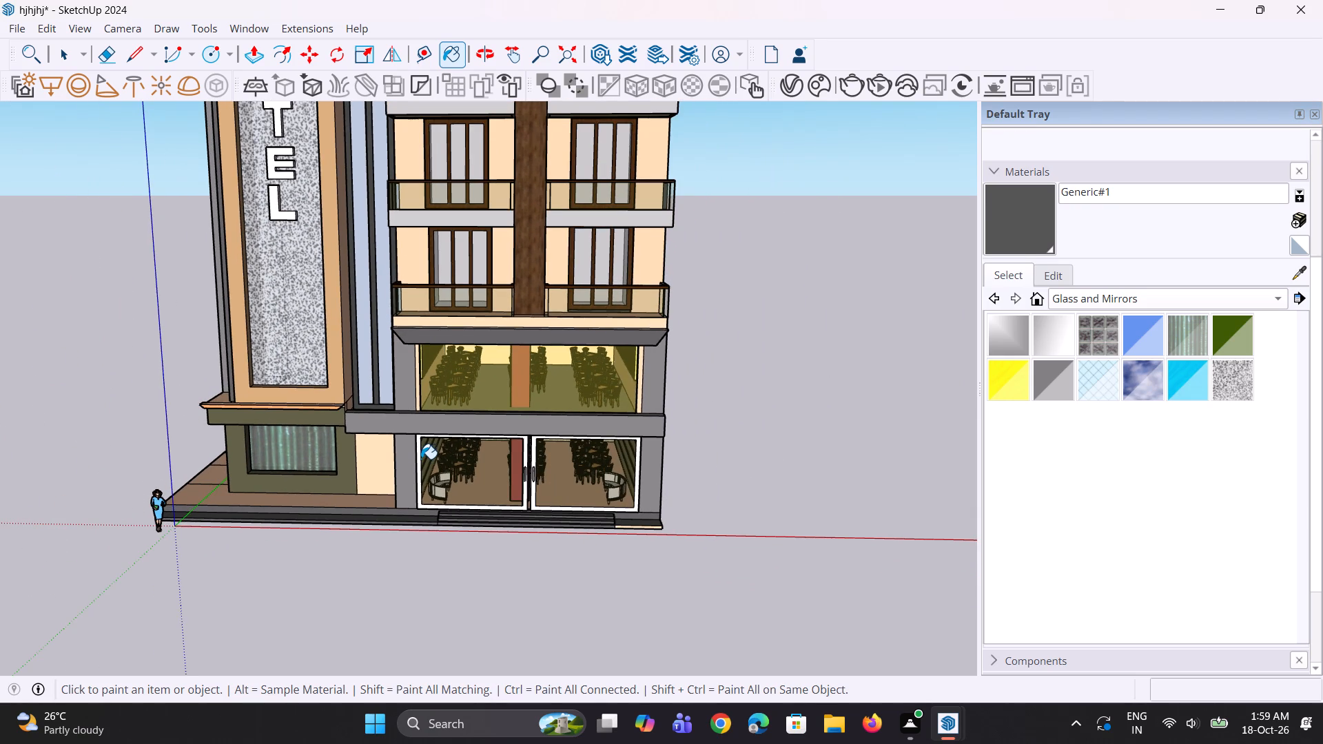
pyautogui.scroll(-2, 421, 459)
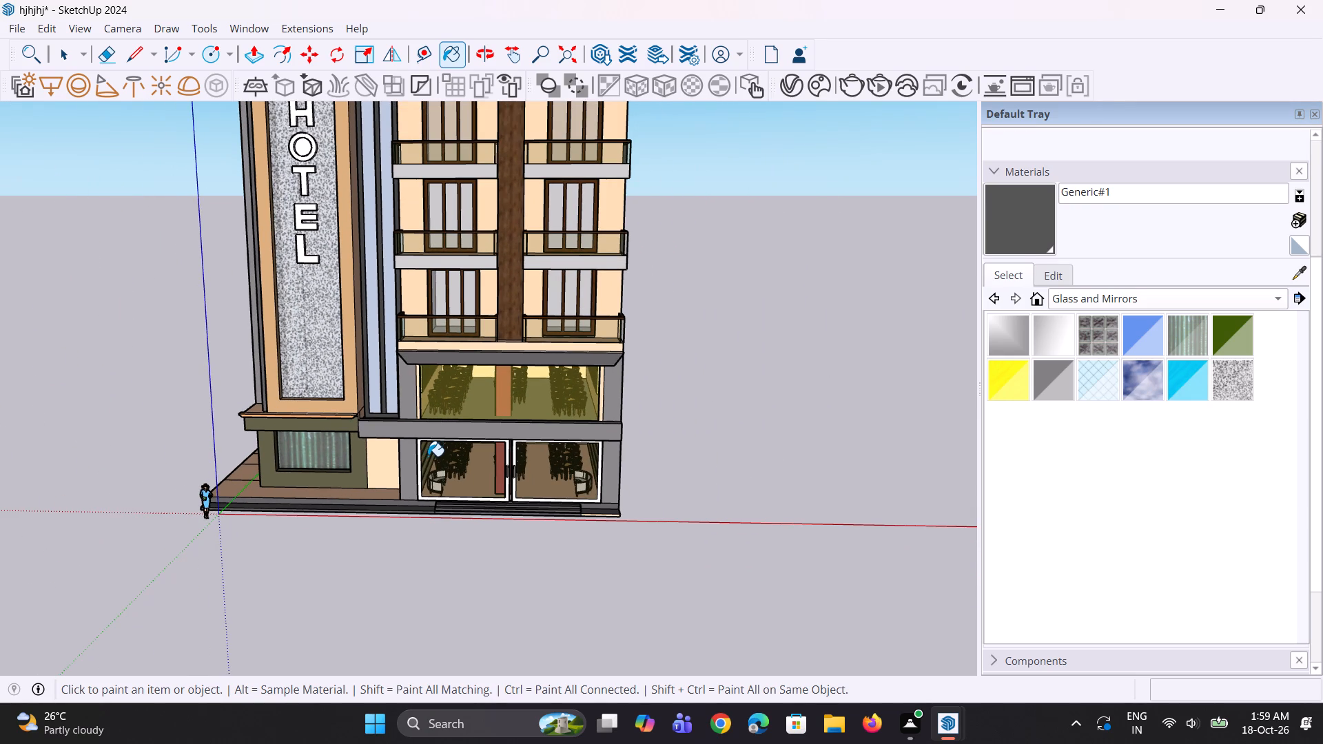
pyautogui.scroll(-3, 428, 456)
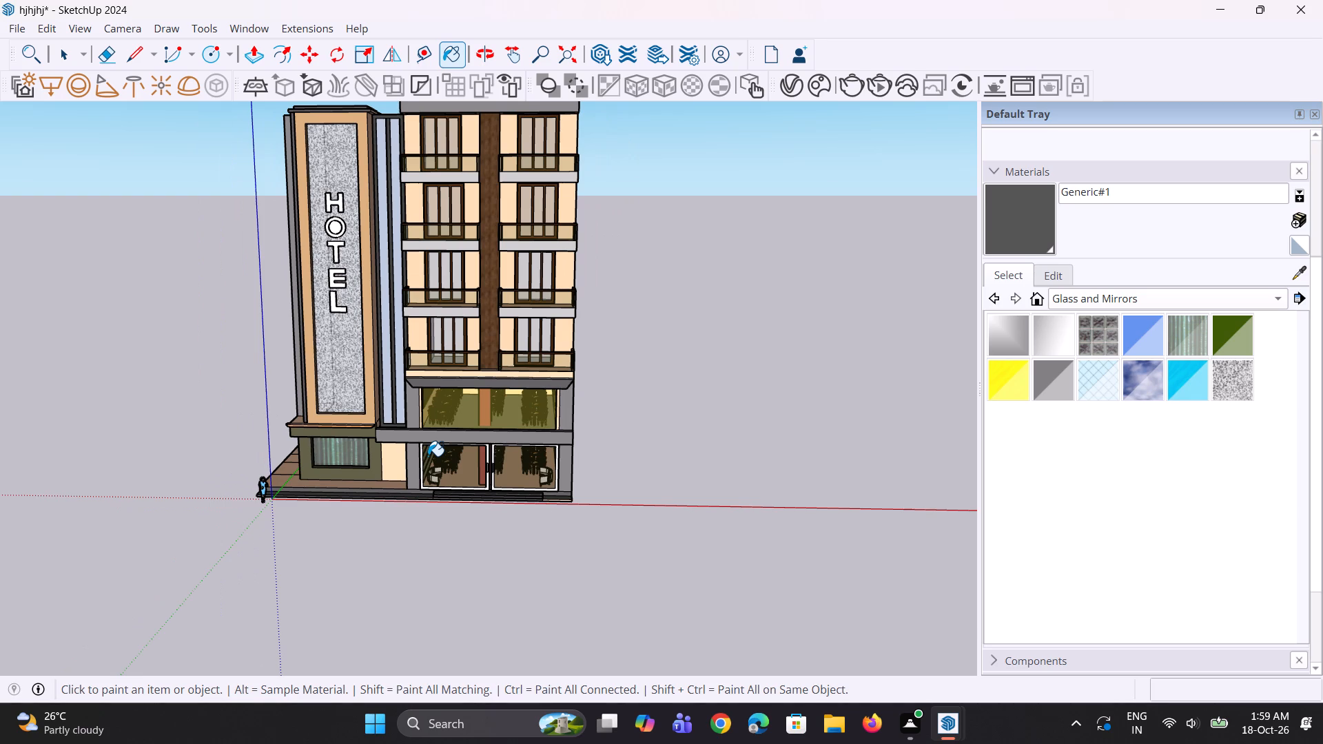
pyautogui.scroll(-2, 428, 456)
pyautogui.moveTo(400, 462); pyautogui.dragTo(522, 461, button='middle')
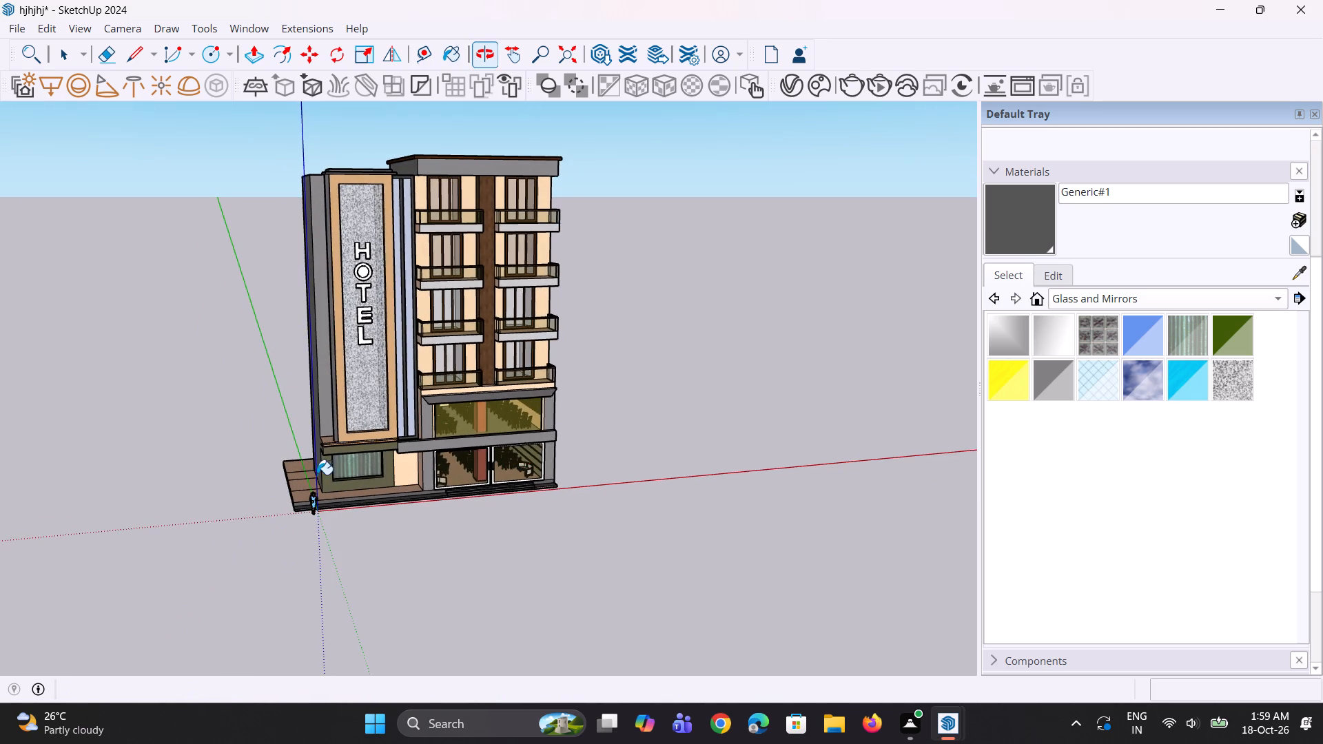
pyautogui.scroll(6, 314, 476)
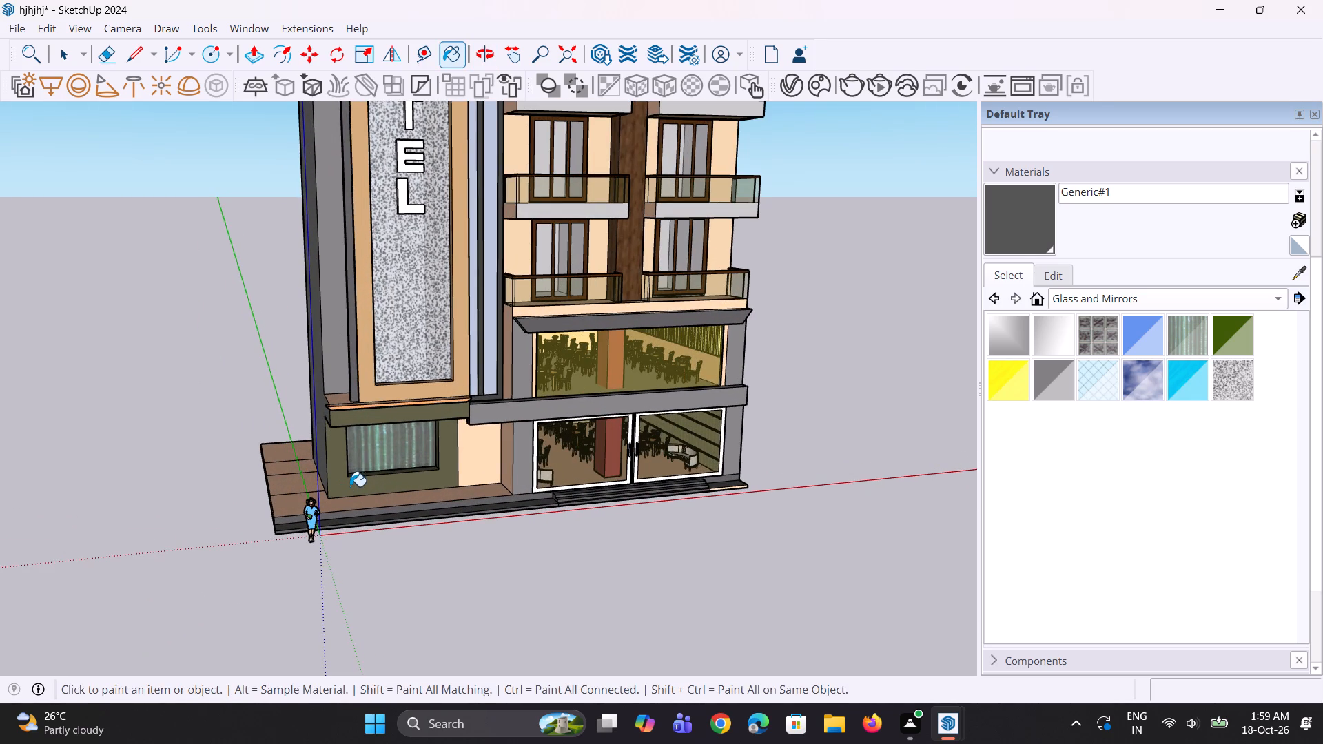
pyautogui.scroll(-4, 351, 486)
pyautogui.moveTo(471, 513); pyautogui.dragTo(453, 499, button='middle')
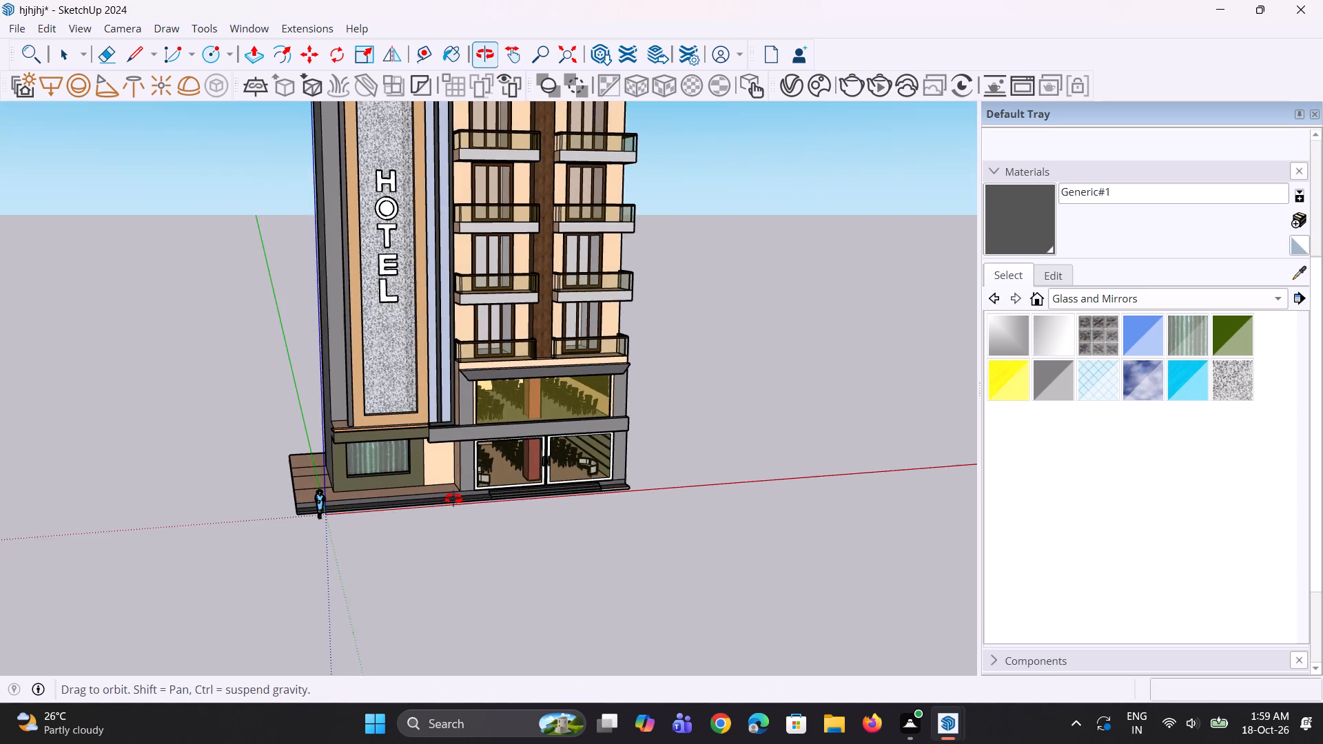
pyautogui.moveTo(453, 499); pyautogui.dragTo(453, 496, button='middle')
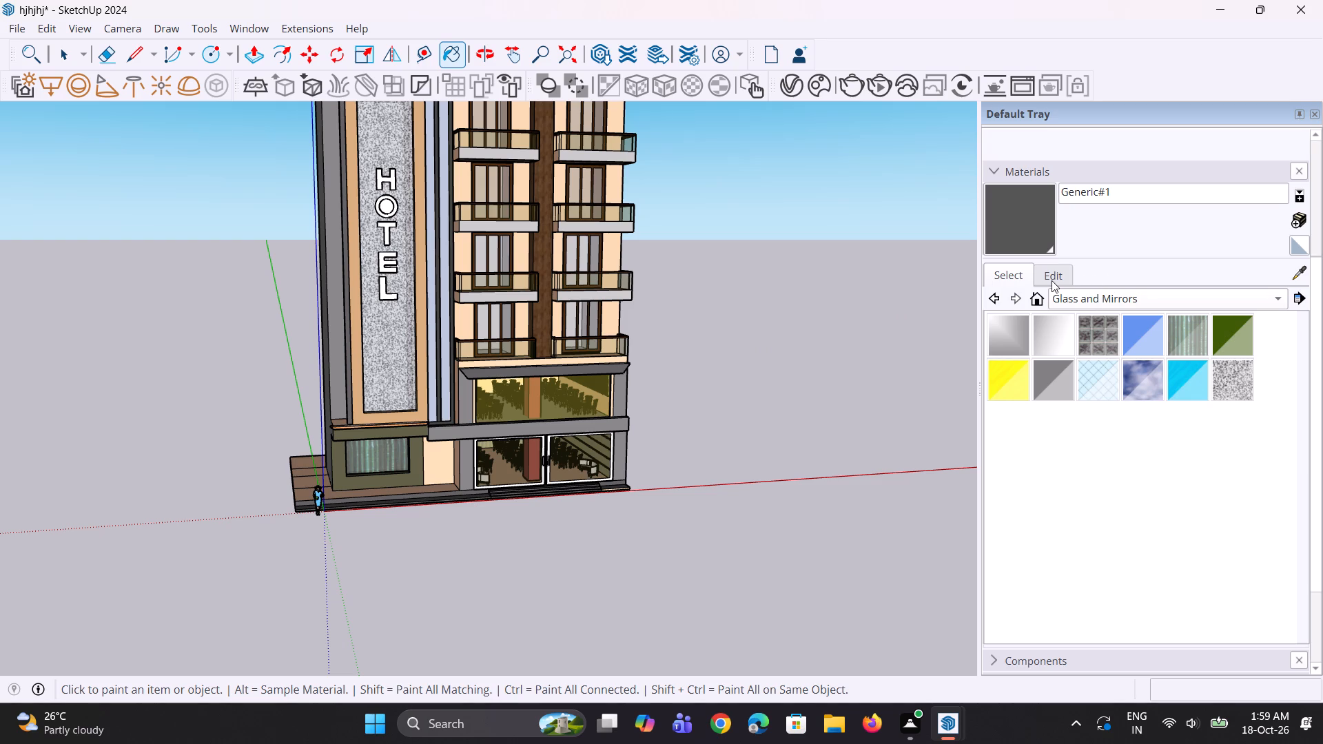
# Pick white Color M00 from the Colors collection and paint the brown platform top sections around the sign tower's base.
pyautogui.click(1061, 300)
pyautogui.click(1102, 265)
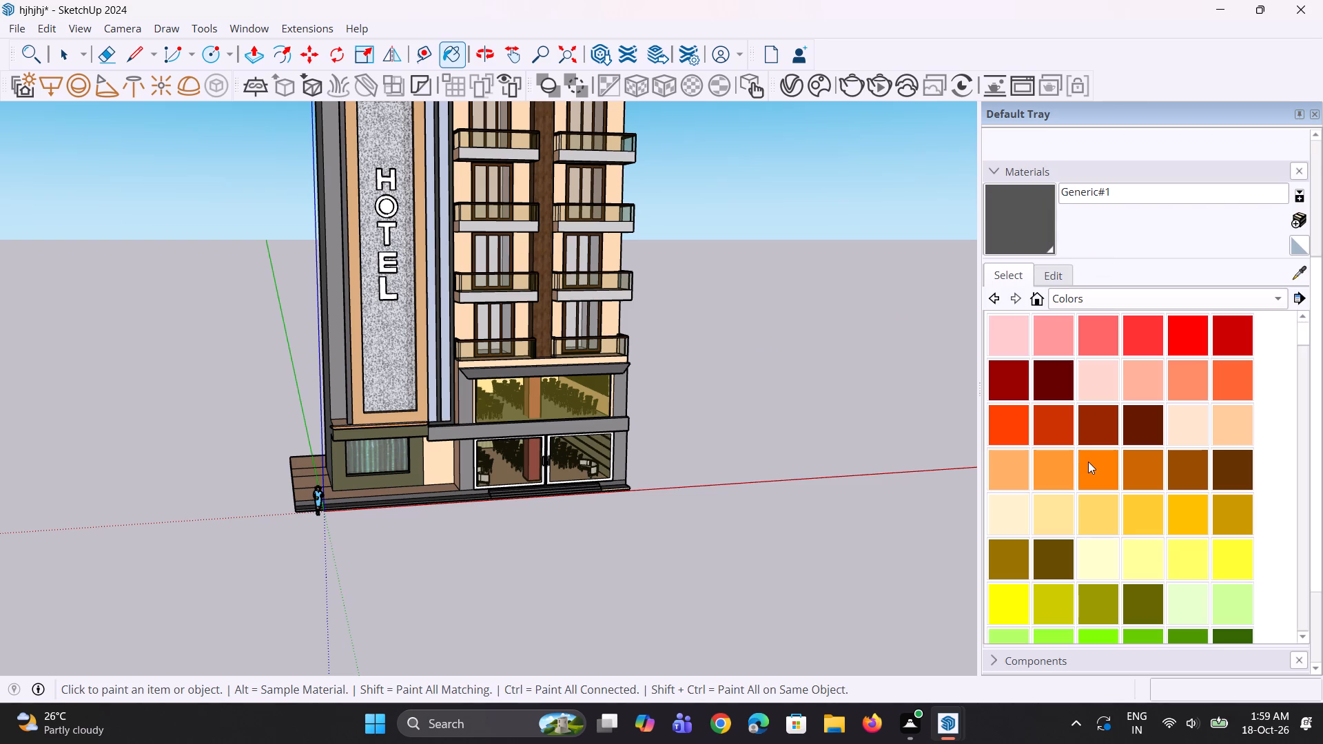
pyautogui.scroll(-16, 1088, 453)
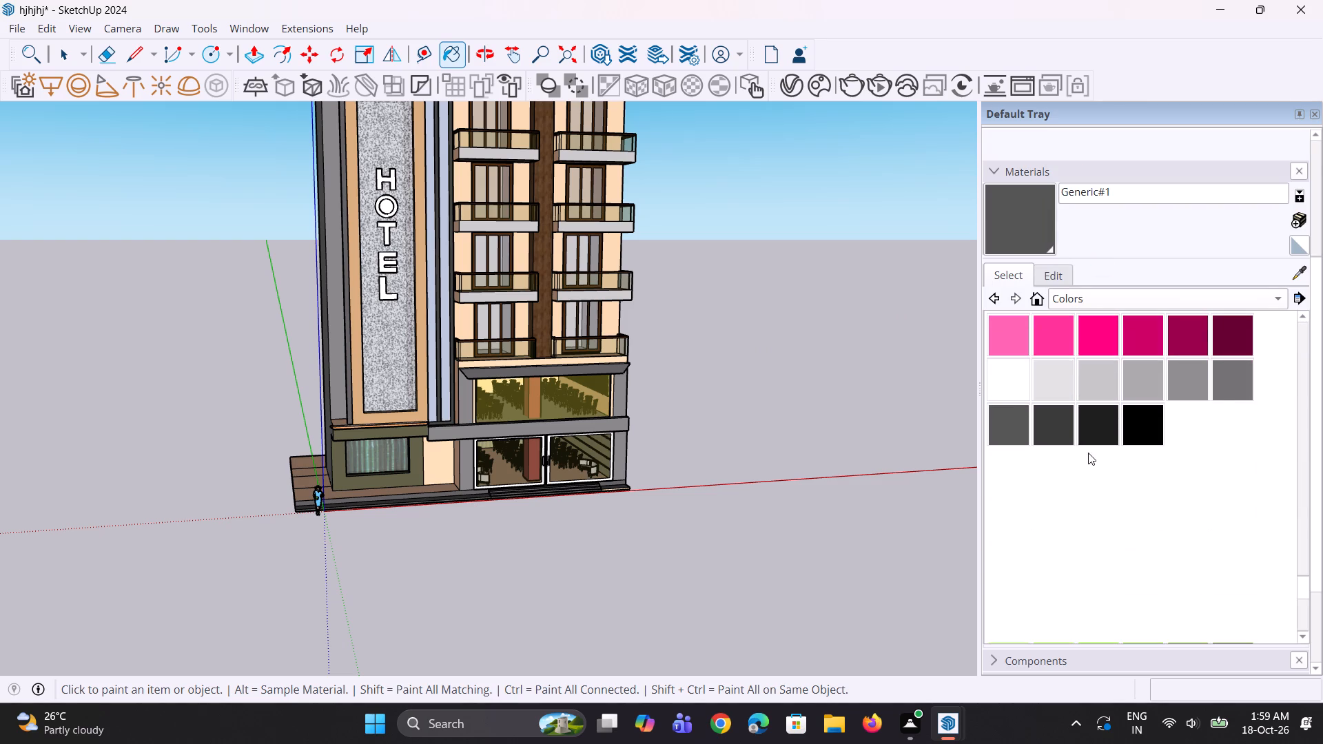
pyautogui.click(1006, 382)
pyautogui.scroll(3, 334, 509)
pyautogui.click(325, 488)
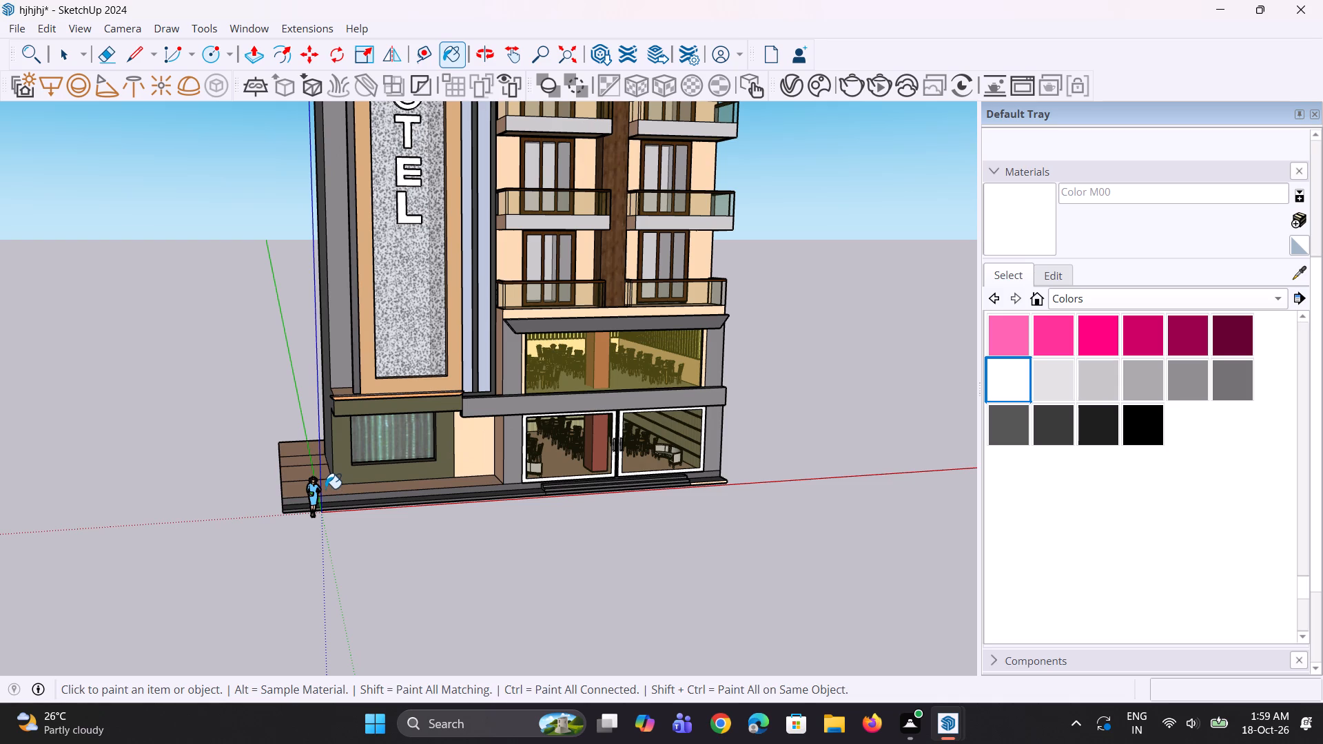
pyautogui.scroll(3, 302, 475)
pyautogui.click(298, 473)
pyautogui.click(302, 457)
pyautogui.click(311, 440)
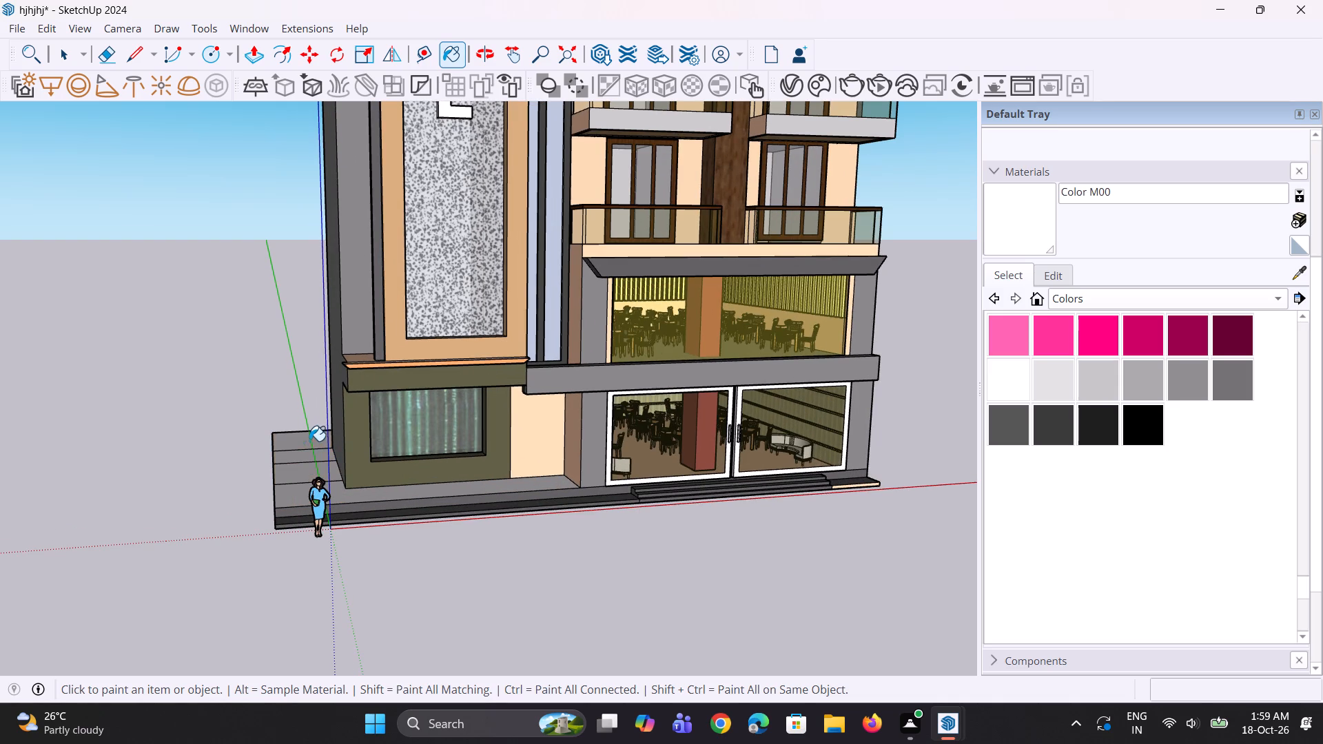
# Erase the dividing lines across the platform top beside the sign tower.
pyautogui.moveTo(300, 453); pyautogui.dragTo(337, 482, button='middle')
pyautogui.scroll(2, 323, 496)
pyautogui.press('e')
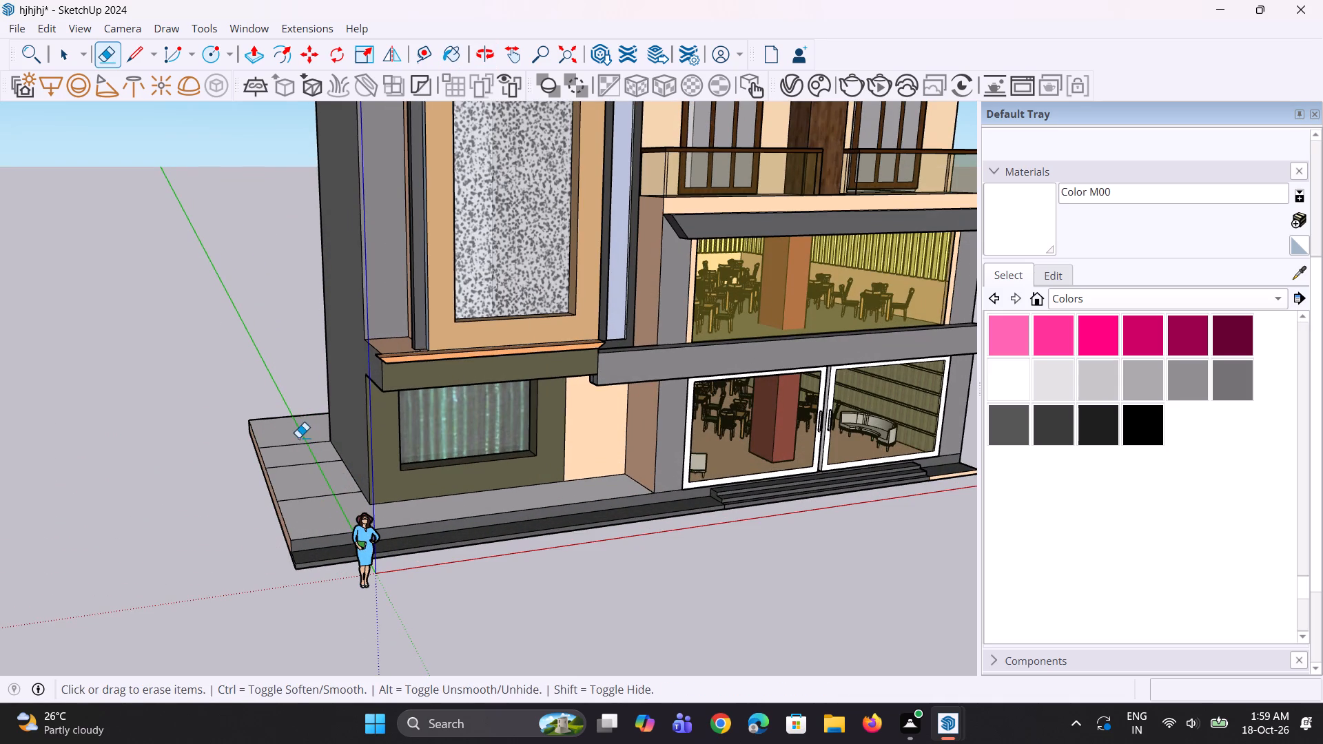
pyautogui.moveTo(298, 437); pyautogui.dragTo(311, 517)
# Paint the platform's vertical side edge beside the sign tower with Color M00.
pyautogui.moveTo(263, 504); pyautogui.dragTo(367, 484, button='middle')
pyautogui.scroll(2, 358, 513)
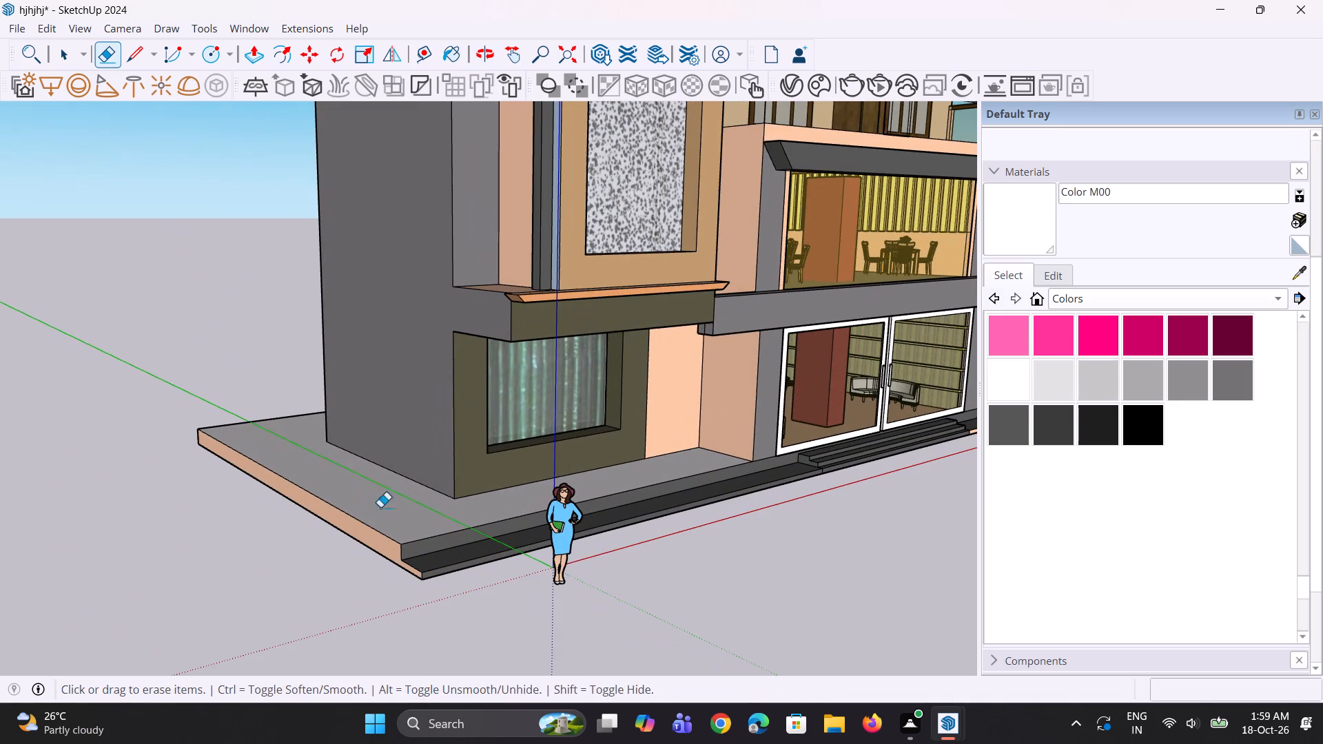
pyautogui.press('space')
pyautogui.press('space')
pyautogui.click(1018, 229)
pyautogui.scroll(2, 460, 510)
pyautogui.click(380, 550)
pyautogui.click(374, 555)
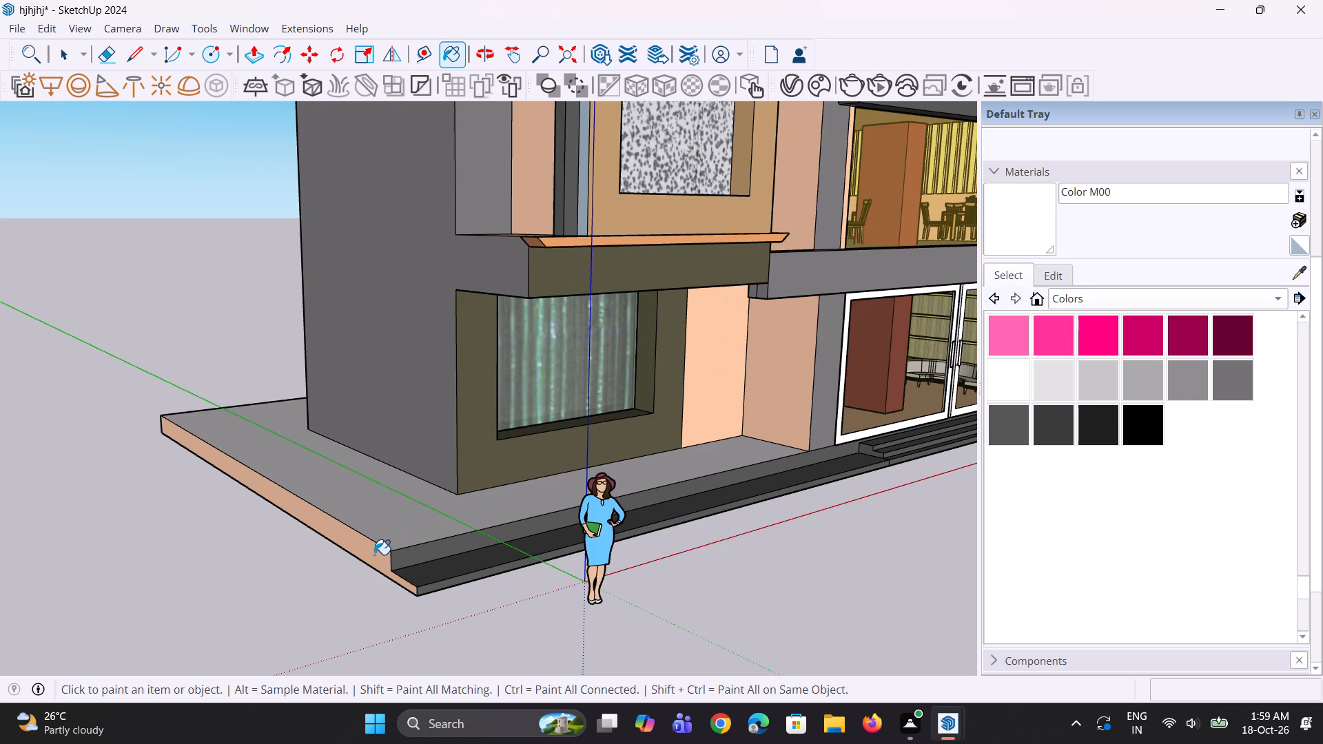
# Paint the narrow strip on the sign tower's rear and the main block's adjoining upper and lower side walls with Color M00.
pyautogui.scroll(-5, 391, 541)
pyautogui.moveTo(349, 537); pyautogui.dragTo(779, 569, button='middle')
pyautogui.click(534, 406)
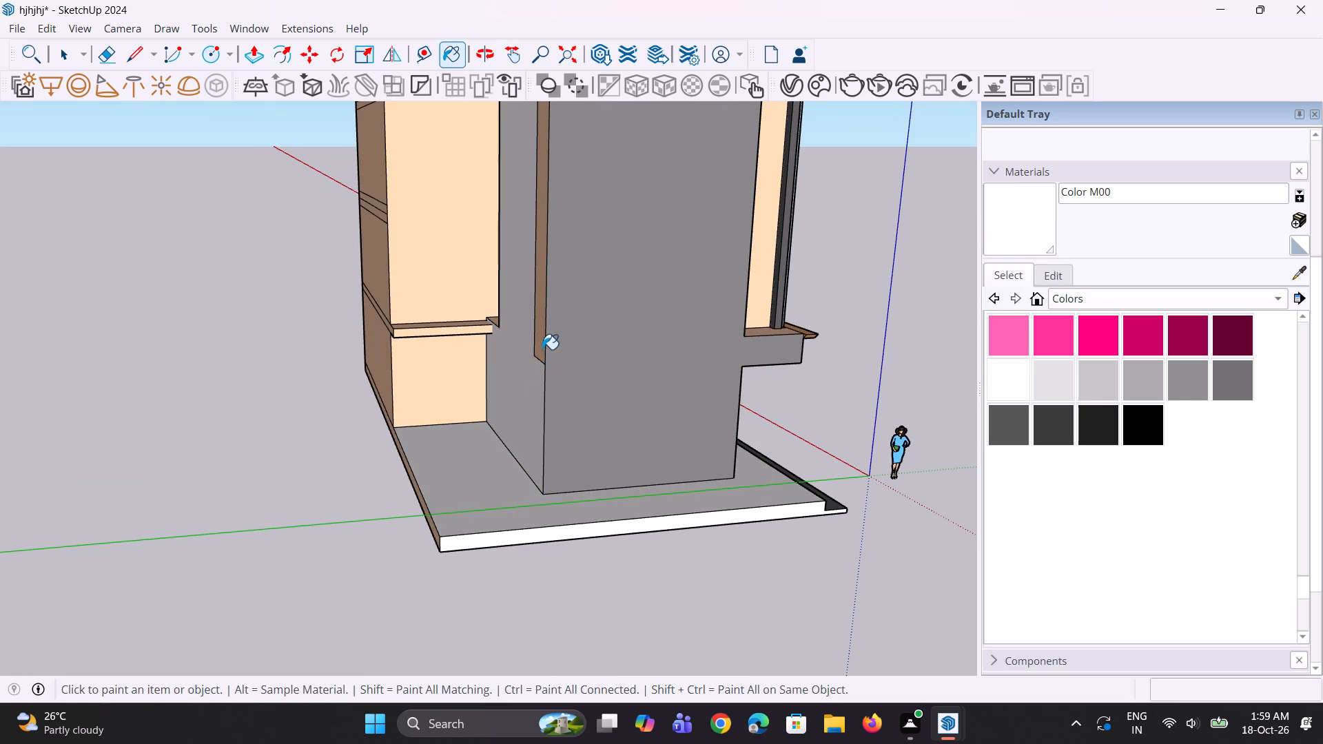
pyautogui.click(542, 349)
pyautogui.click(461, 295)
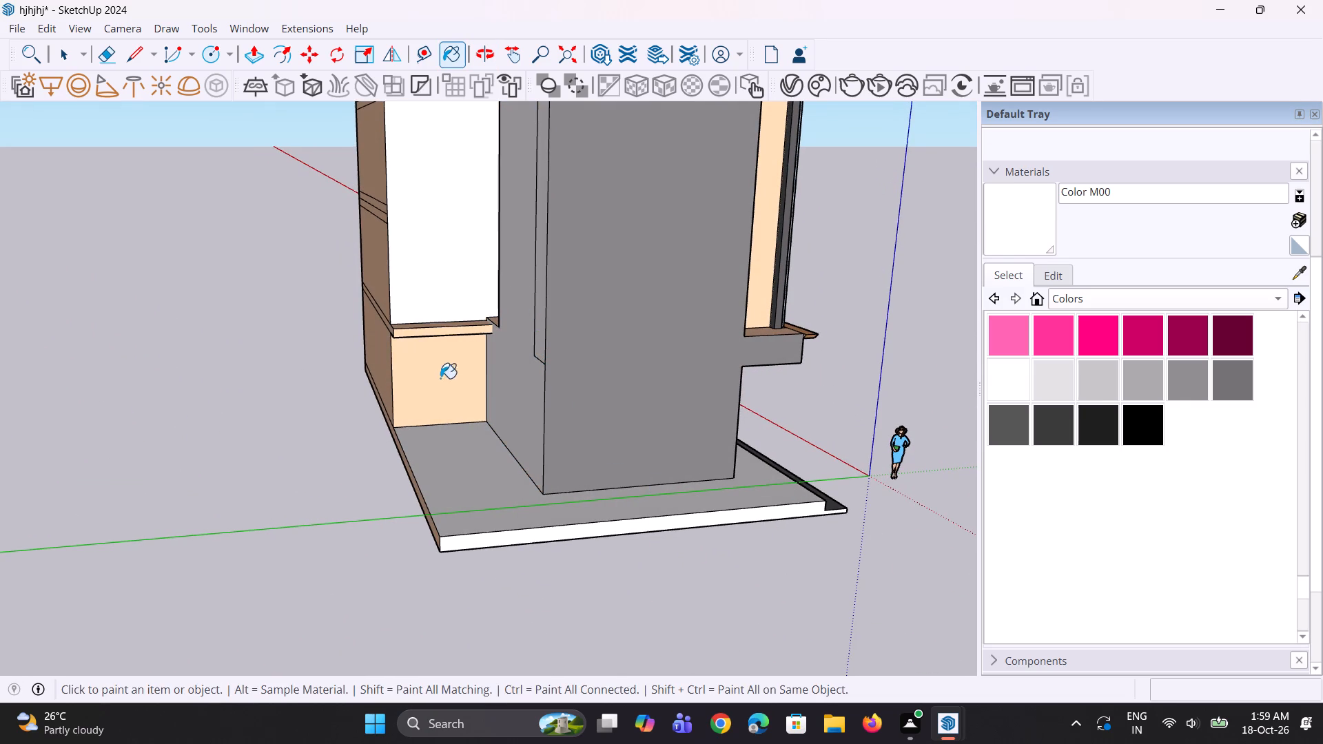
pyautogui.click(440, 378)
# Paint the rear wall's two lowest floors and the projecting ledge between them, including its faces and top, with Color M00.
pyautogui.click(388, 351)
pyautogui.click(385, 307)
pyautogui.scroll(2, 396, 333)
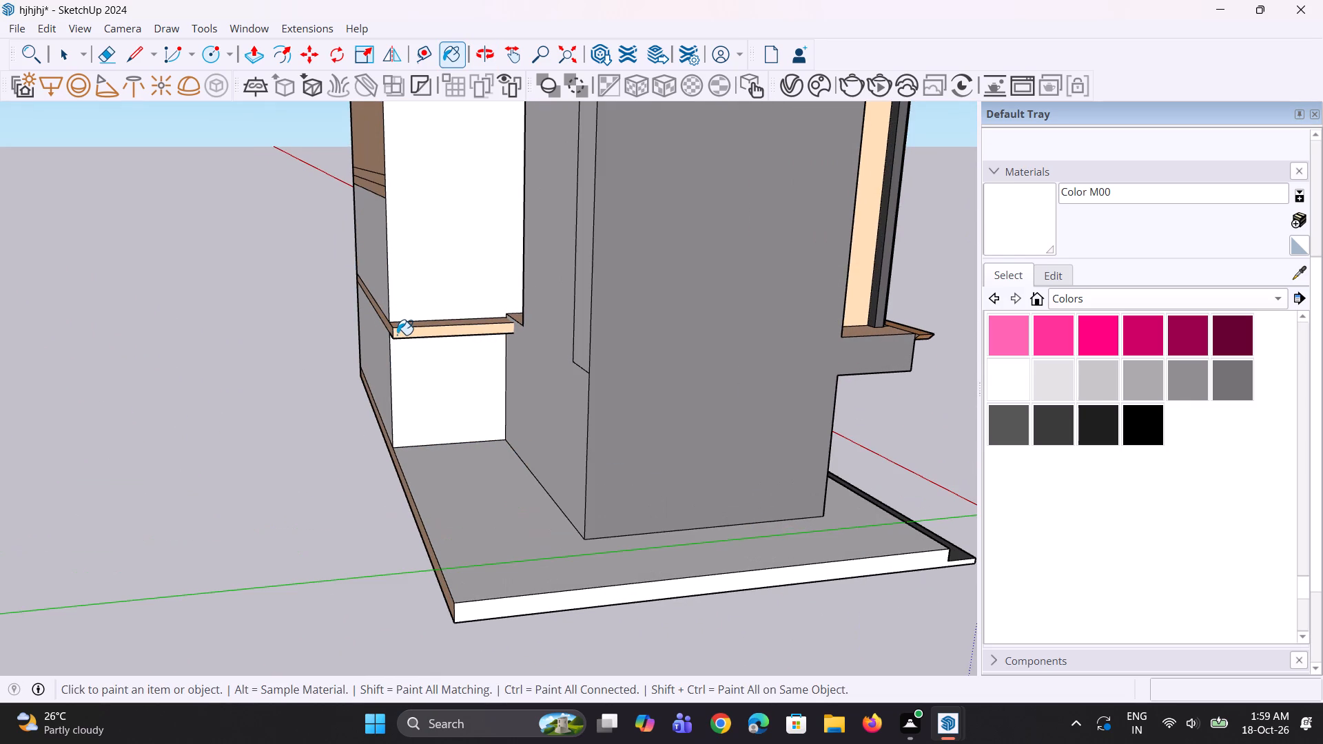
pyautogui.click(398, 335)
pyautogui.click(389, 328)
pyautogui.click(409, 325)
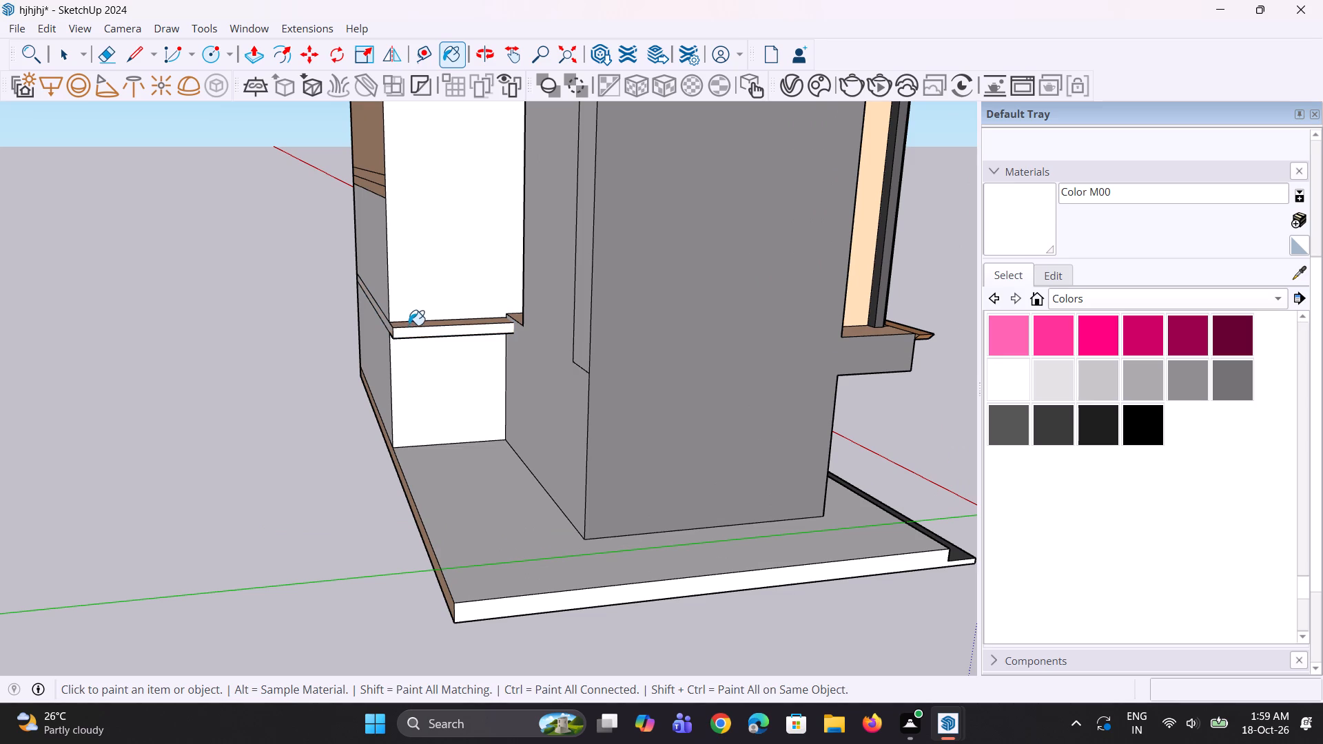
# Paint the middle floors of the main block's rear wall and their narrow floor bands with Color M00.
pyautogui.moveTo(496, 392); pyautogui.dragTo(609, 420, button='middle')
pyautogui.scroll(-7, 584, 486)
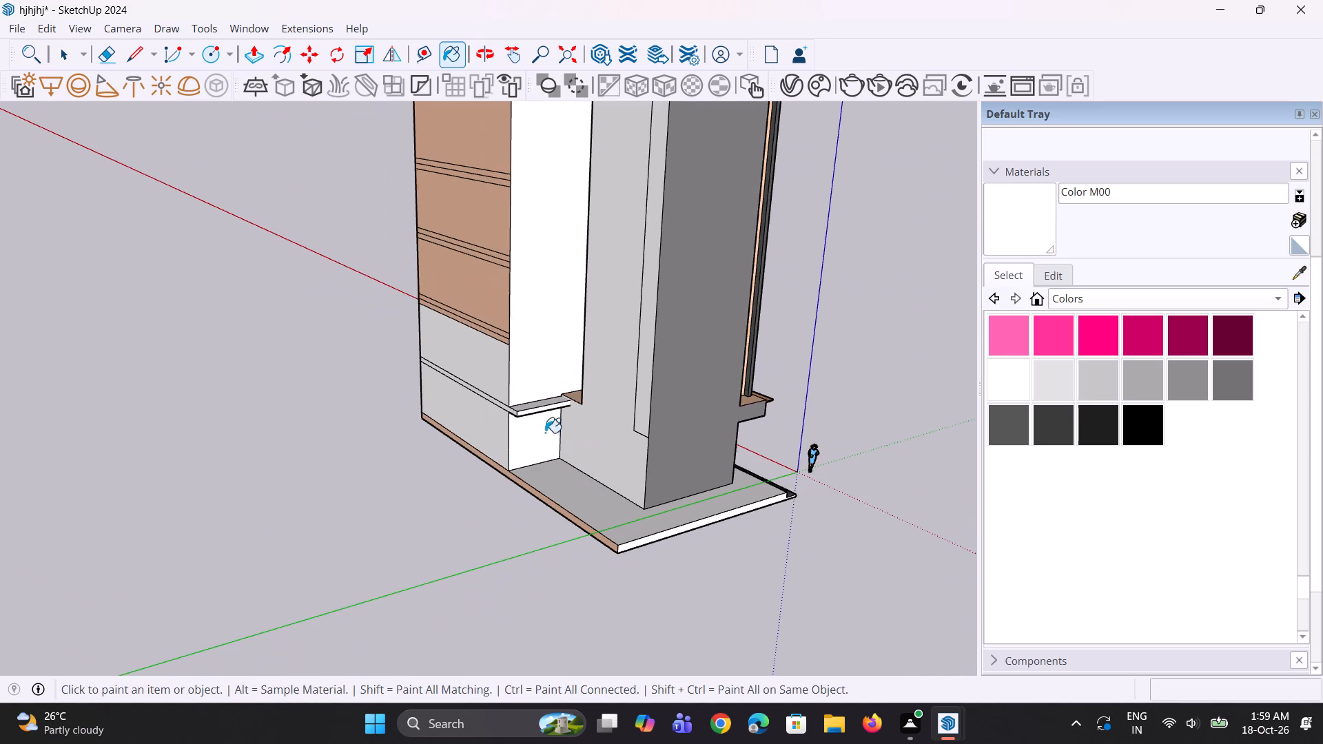
pyautogui.click(482, 276)
pyautogui.scroll(6, 480, 282)
pyautogui.moveTo(480, 176); pyautogui.dragTo(482, 300)
pyautogui.click(506, 242)
pyautogui.click(507, 230)
pyautogui.click(512, 215)
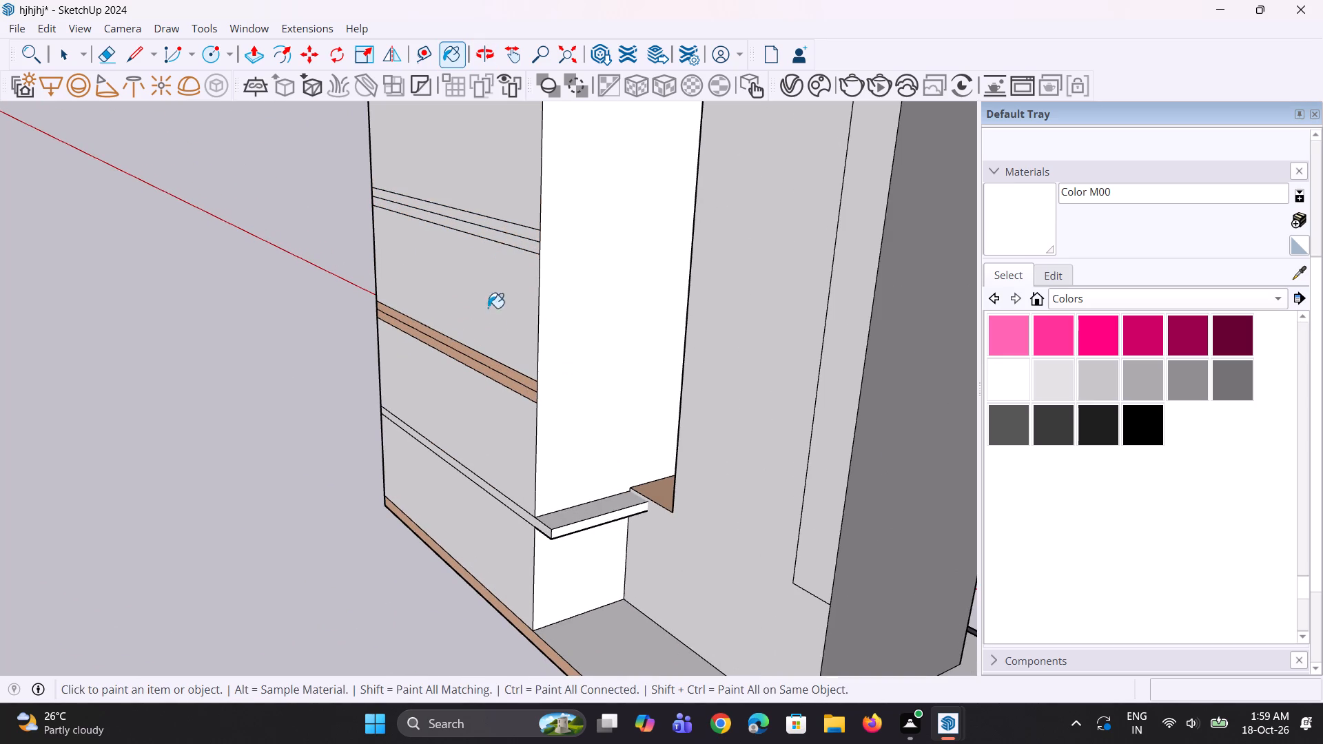
pyautogui.click(496, 364)
pyautogui.click(491, 378)
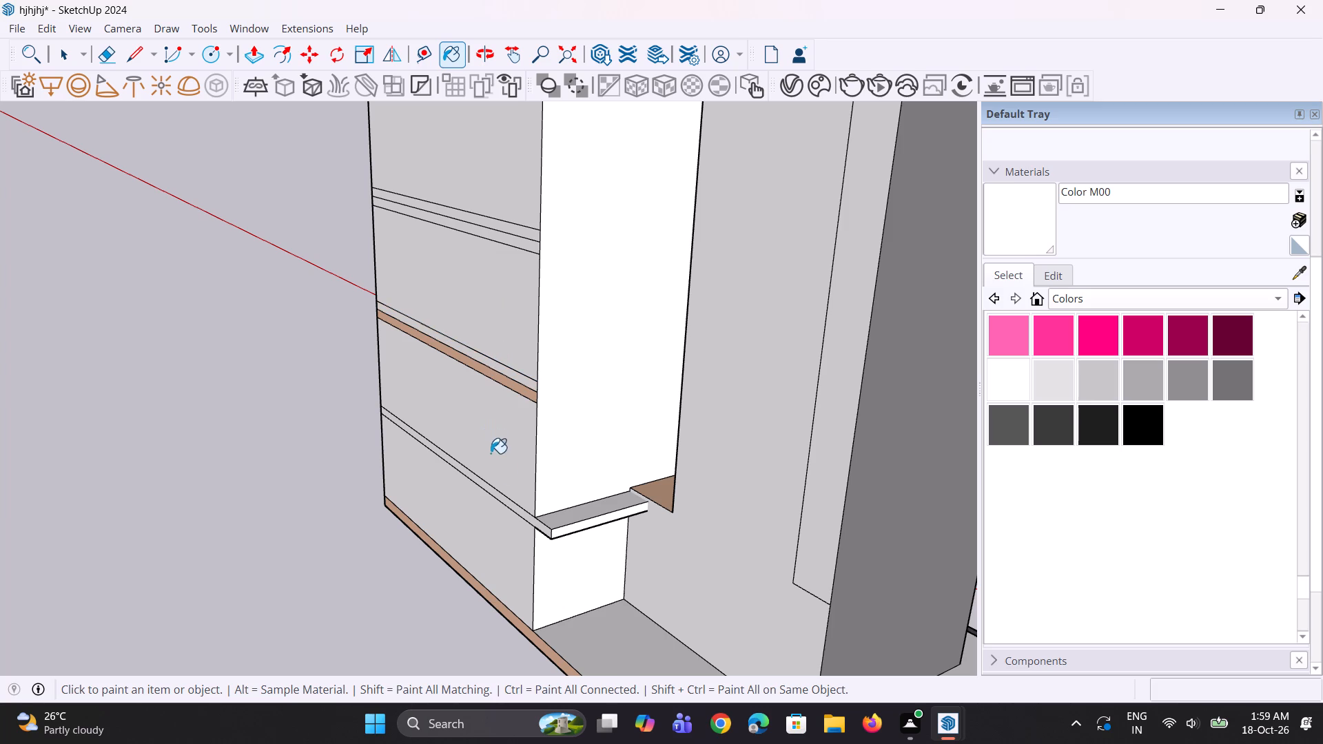
pyautogui.scroll(-4, 494, 483)
pyautogui.scroll(6, 509, 431)
pyautogui.click(516, 415)
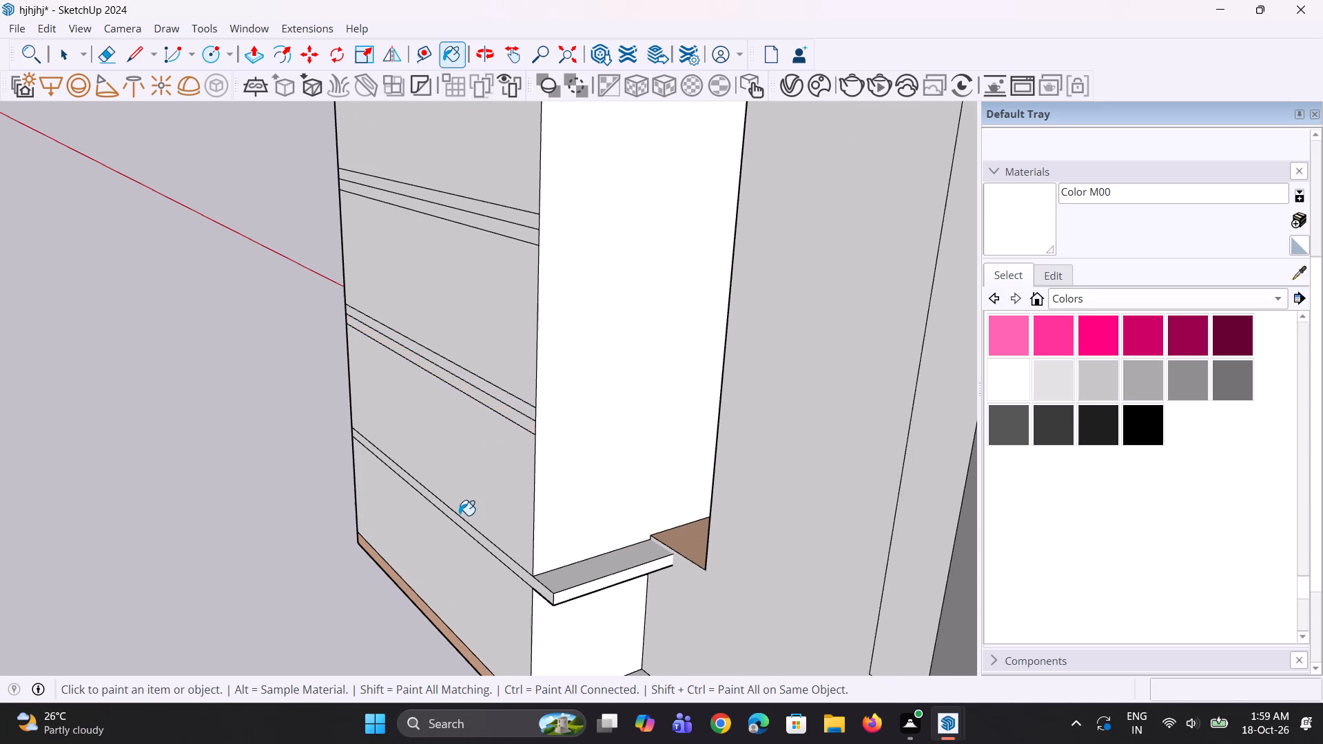
# Paint the remaining upper floors of the rear wall and their narrow floor bands with Color M00.
pyautogui.scroll(-10, 458, 517)
pyautogui.scroll(3, 433, 239)
pyautogui.moveTo(440, 244); pyautogui.dragTo(447, 242)
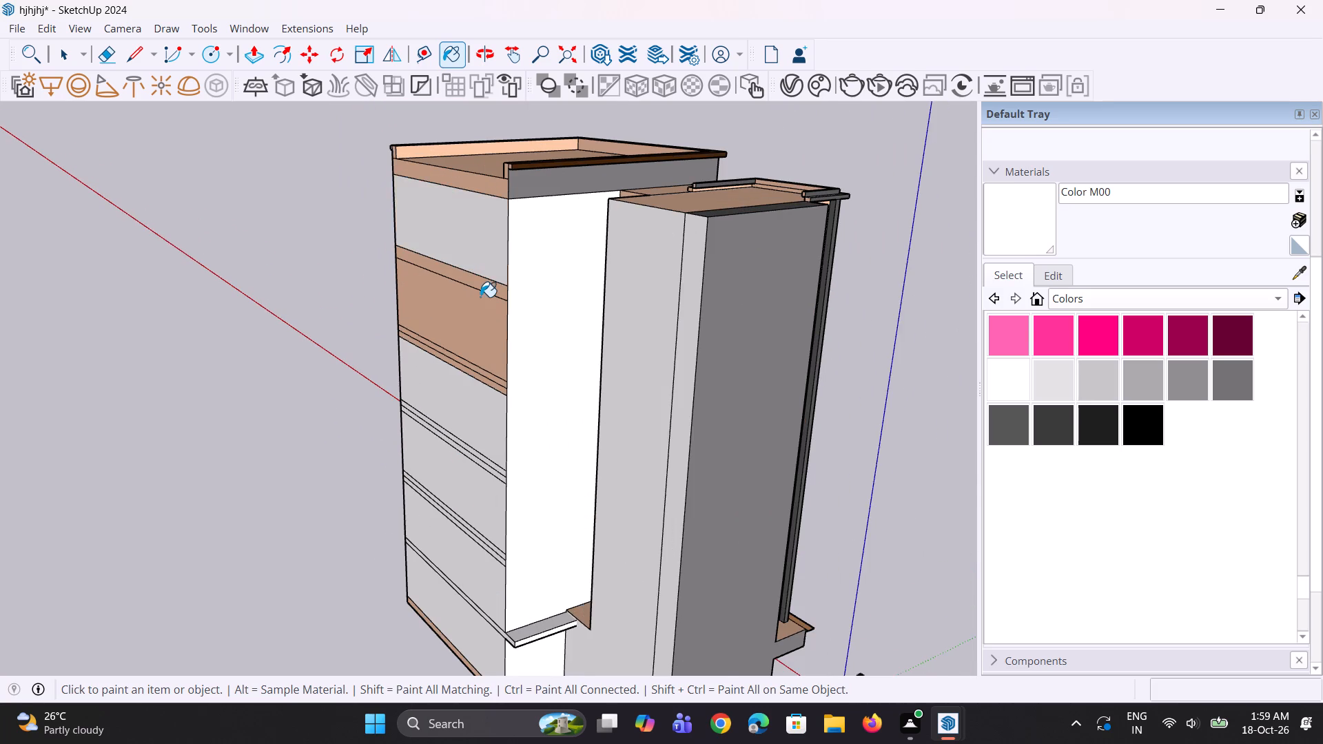
pyautogui.scroll(2, 480, 297)
pyautogui.click(495, 289)
pyautogui.click(489, 307)
pyautogui.scroll(3, 495, 378)
pyautogui.click(487, 397)
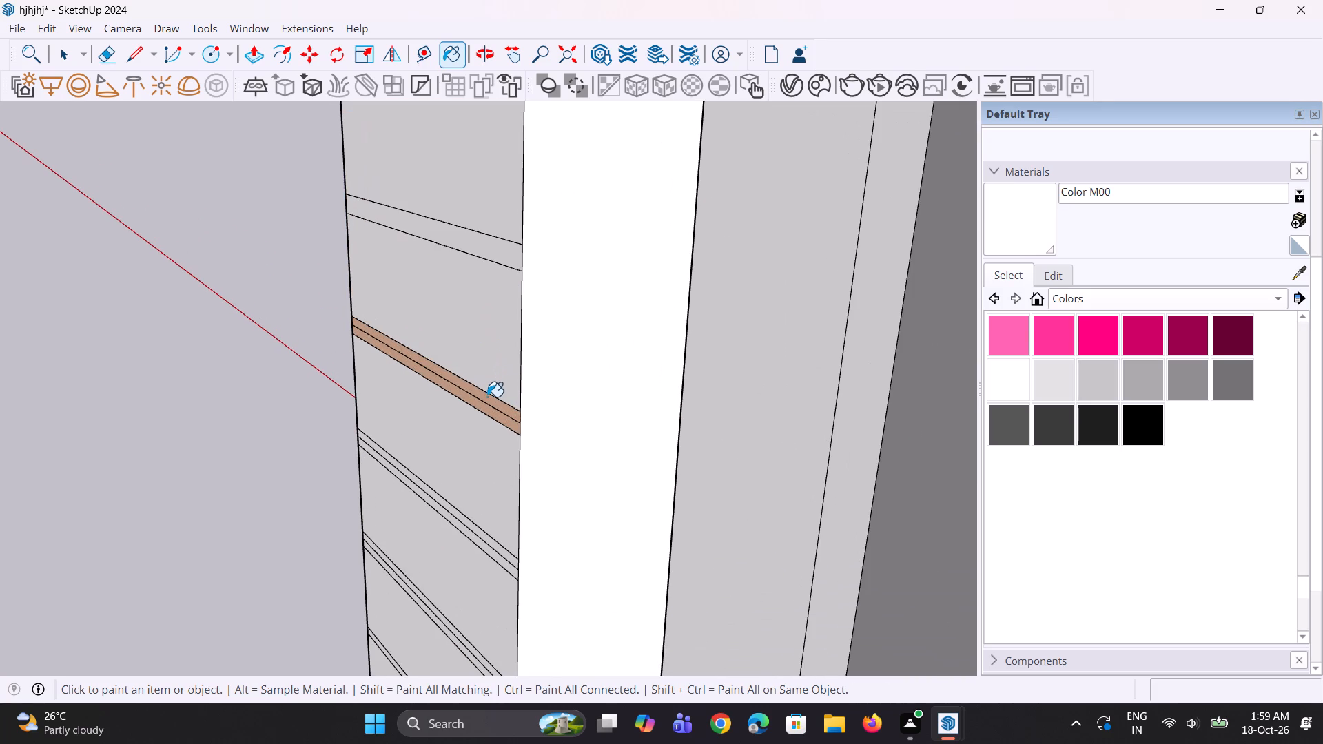
pyautogui.click(488, 407)
pyautogui.scroll(-9, 495, 419)
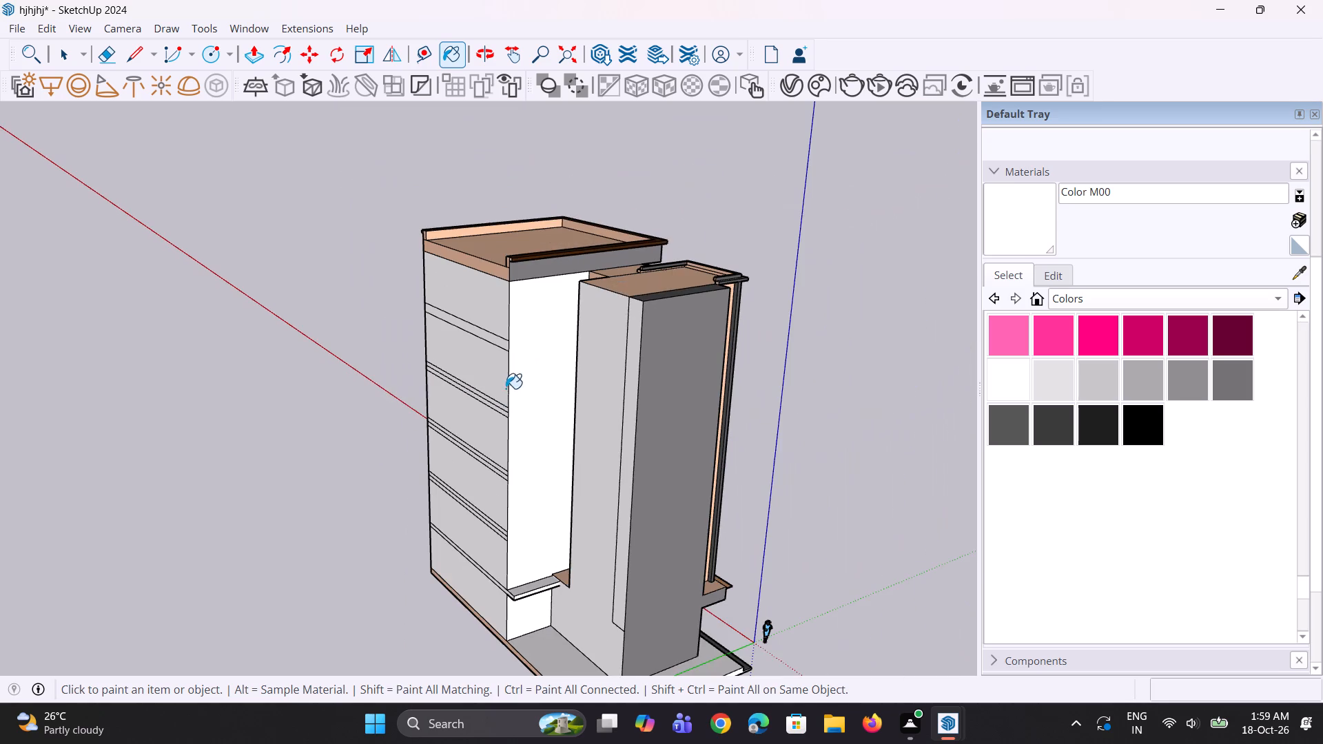
# Paint the rear wall's top band, the main block's roof surface and the parapet's inner faces with Color M00.
pyautogui.moveTo(533, 313); pyautogui.dragTo(509, 305, button='middle')
pyautogui.scroll(3, 488, 270)
pyautogui.click(488, 270)
pyautogui.click(488, 243)
pyautogui.moveTo(506, 280); pyautogui.dragTo(507, 281, button='middle')
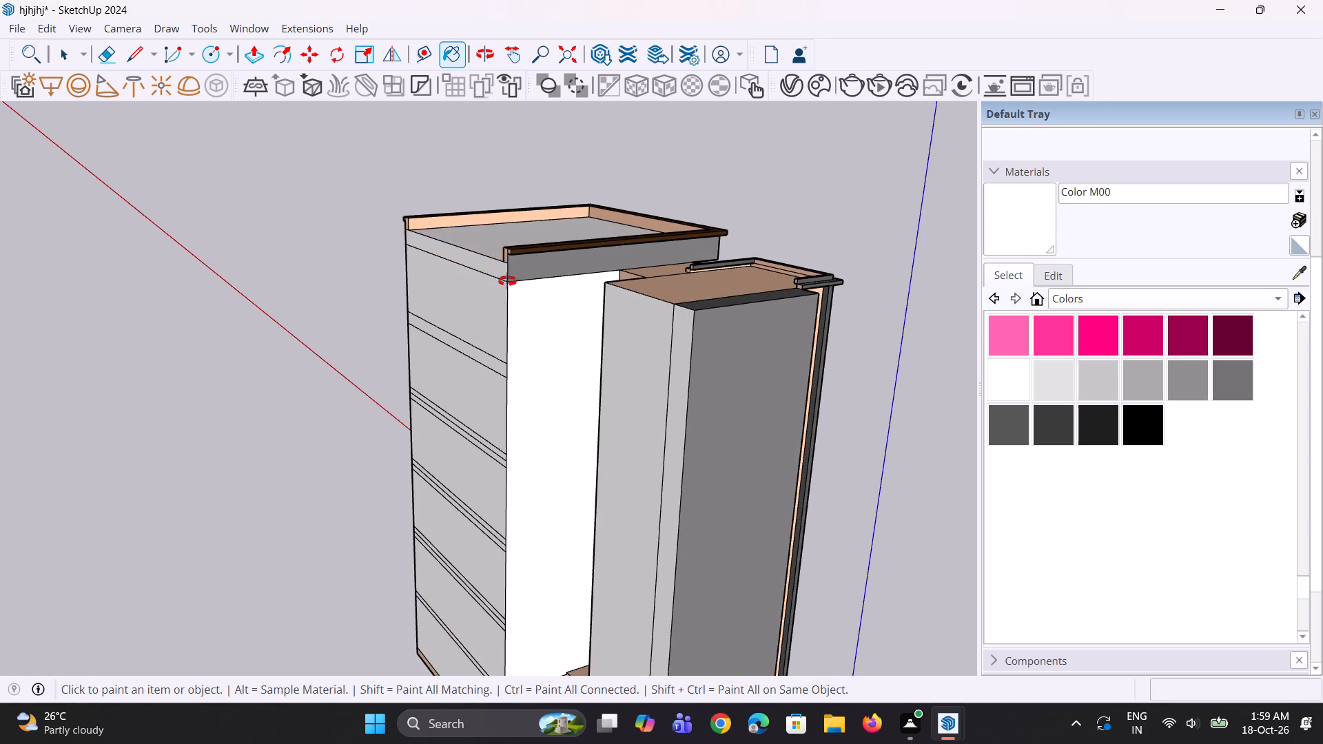
pyautogui.moveTo(507, 281); pyautogui.dragTo(560, 409, button='middle')
pyautogui.scroll(2, 551, 302)
pyautogui.scroll(2, 438, 231)
pyautogui.click(423, 214)
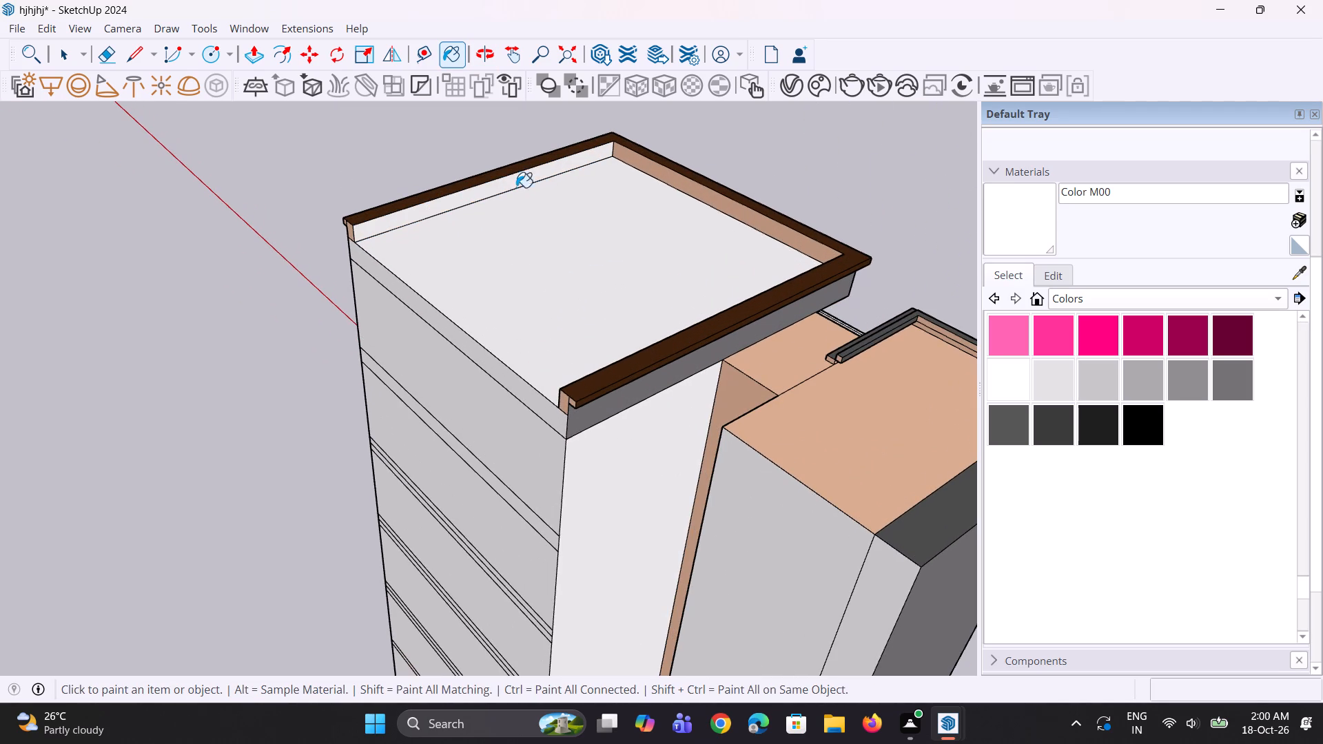
pyautogui.click(669, 176)
pyautogui.scroll(-4, 602, 366)
pyautogui.moveTo(586, 390); pyautogui.dragTo(94, 300, button='middle')
pyautogui.scroll(-5, 338, 321)
pyautogui.scroll(1, 378, 442)
pyautogui.moveTo(378, 442); pyautogui.dragTo(316, 376, button='middle')
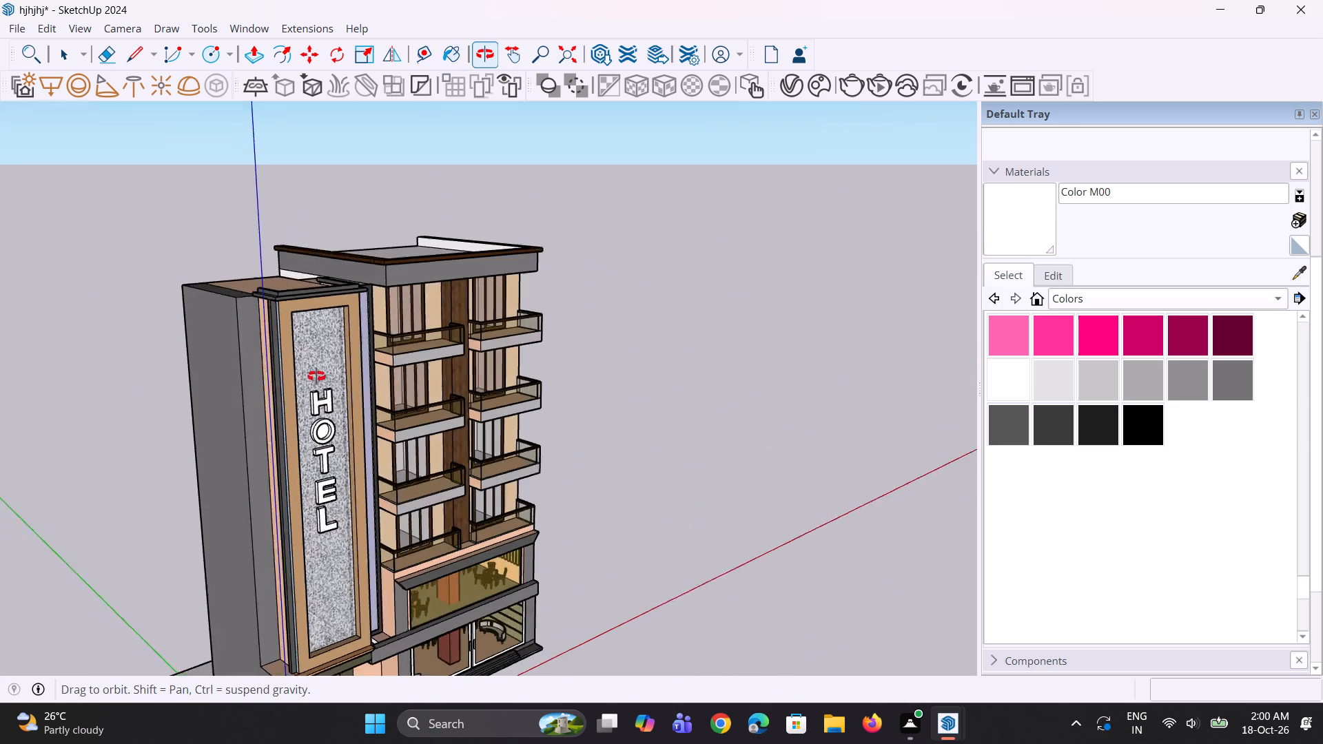
# Paint the floors of the top two pairs of front balconies, and the third-row one farther from the sign tower, with Color M00.
pyautogui.moveTo(316, 376); pyautogui.dragTo(263, 439, button='middle')
pyautogui.scroll(-4, 482, 347)
pyautogui.moveTo(488, 342); pyautogui.dragTo(500, 366, button='middle')
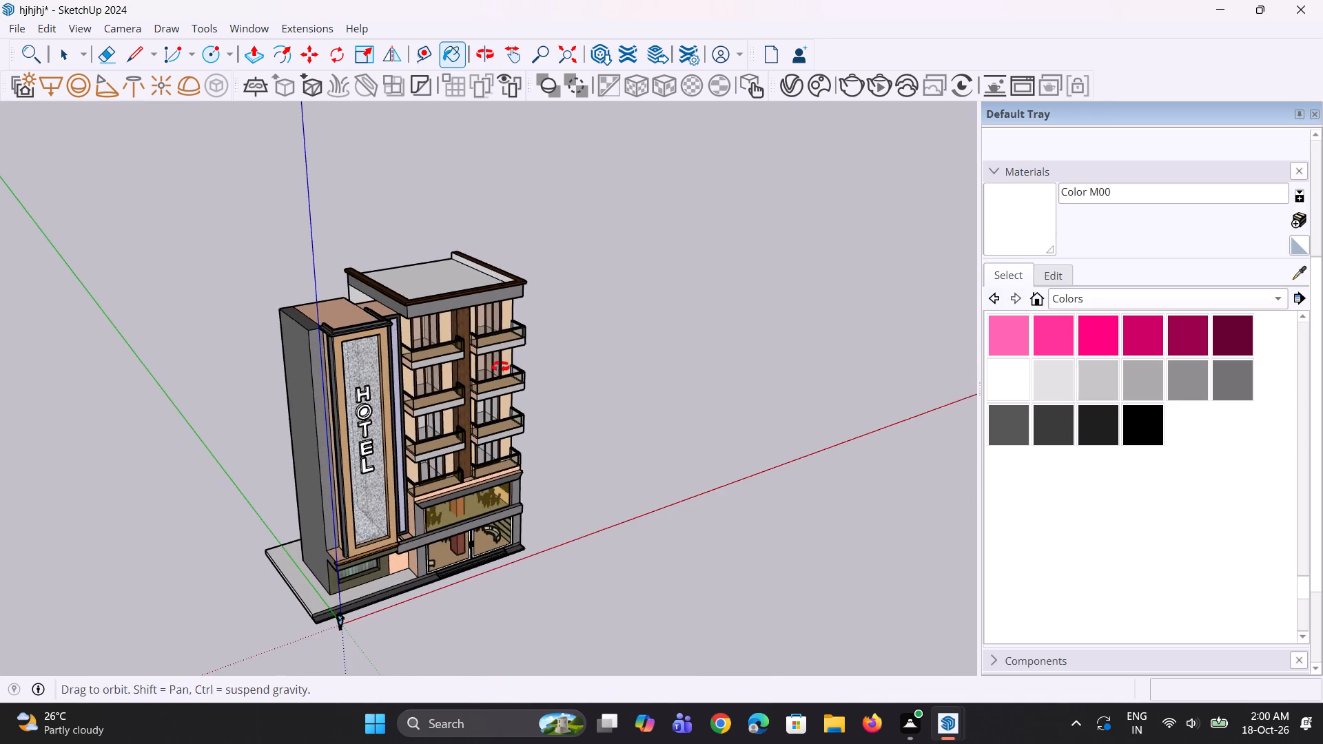
pyautogui.moveTo(500, 366); pyautogui.dragTo(500, 380, button='middle')
pyautogui.scroll(11, 427, 339)
pyautogui.moveTo(418, 380); pyautogui.dragTo(426, 455, button='middle')
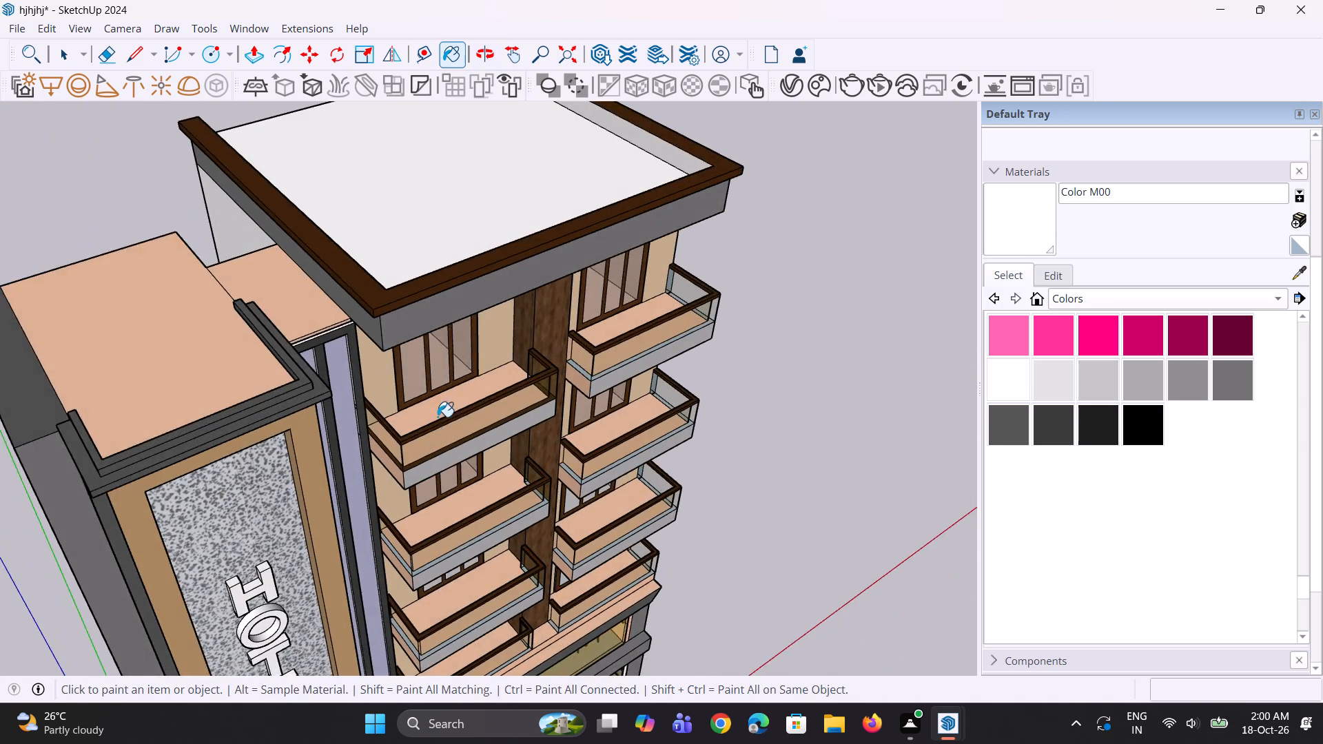
pyautogui.scroll(4, 438, 417)
pyautogui.click(442, 404)
pyautogui.click(690, 305)
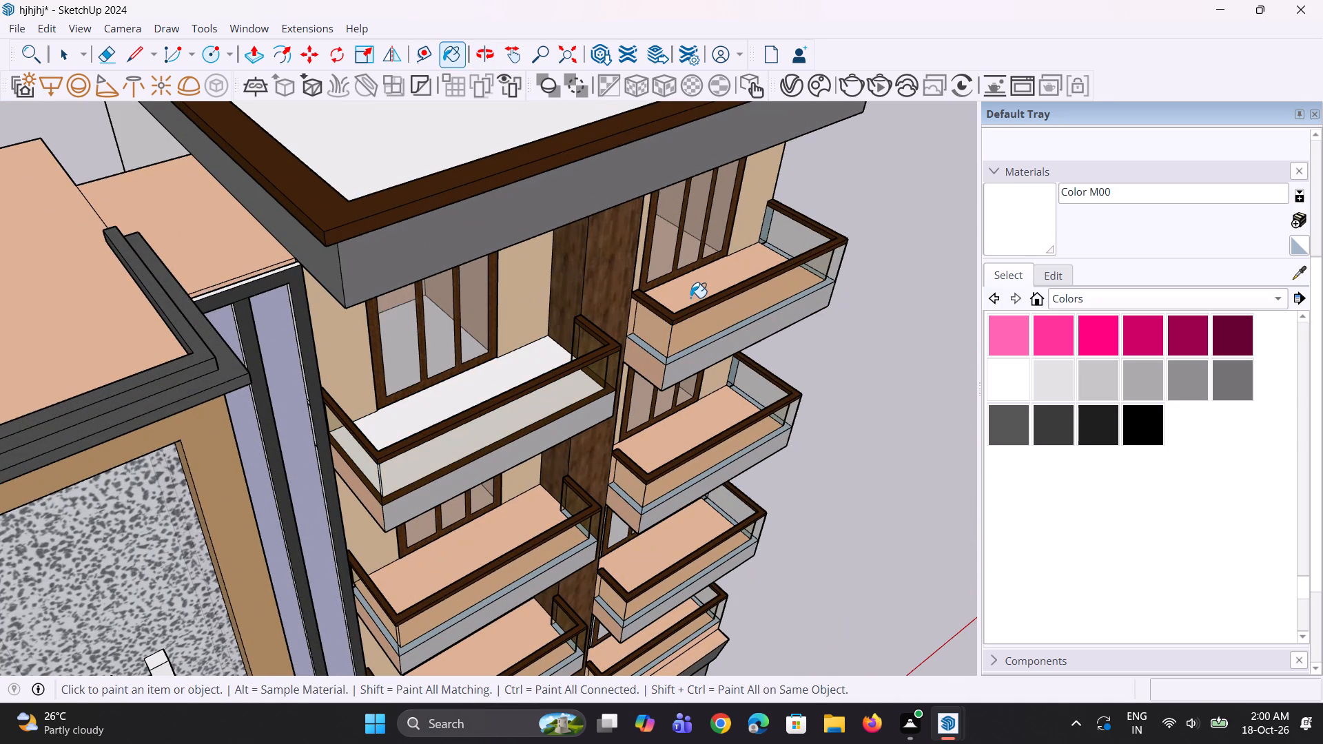
pyautogui.click(690, 298)
pyautogui.click(675, 428)
pyautogui.click(544, 508)
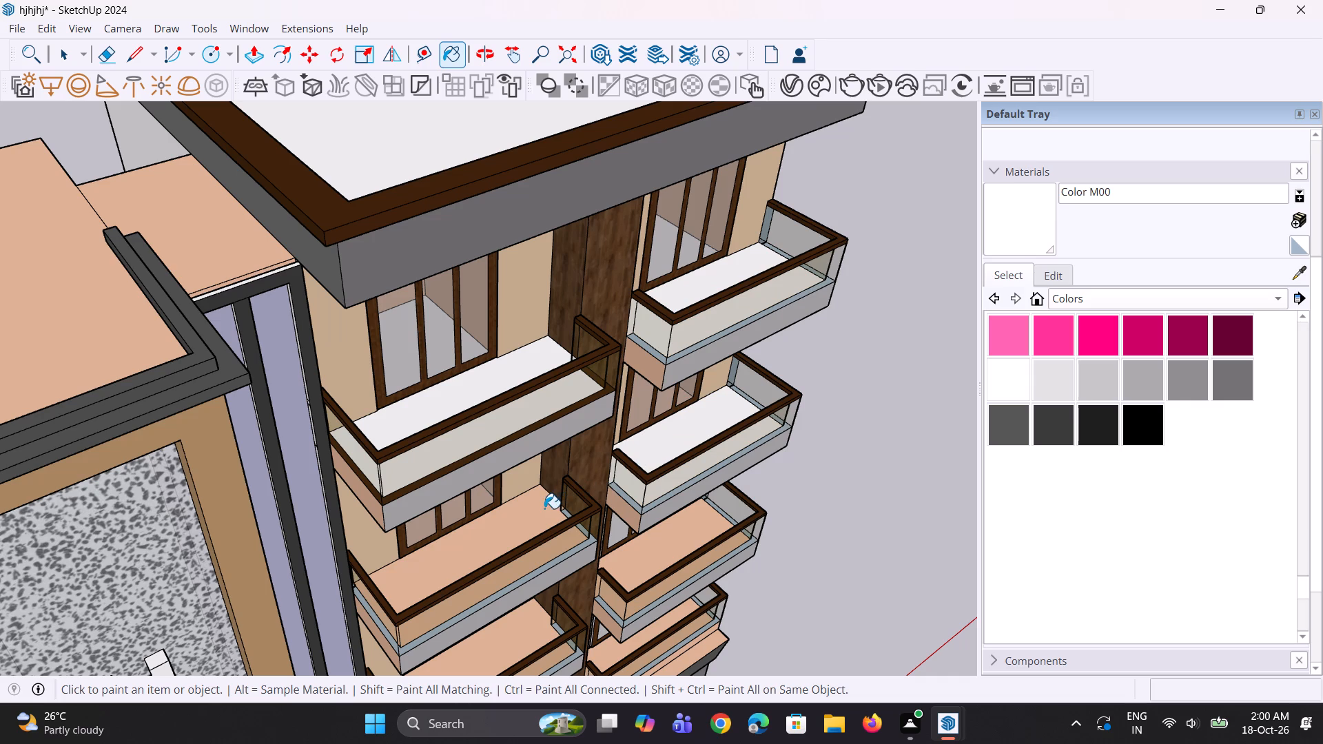
pyautogui.click(651, 558)
# Paint the remaining third-row balcony floor beside the sign tower and both lowest balcony floors with Color M00.
pyautogui.scroll(-5, 378, 382)
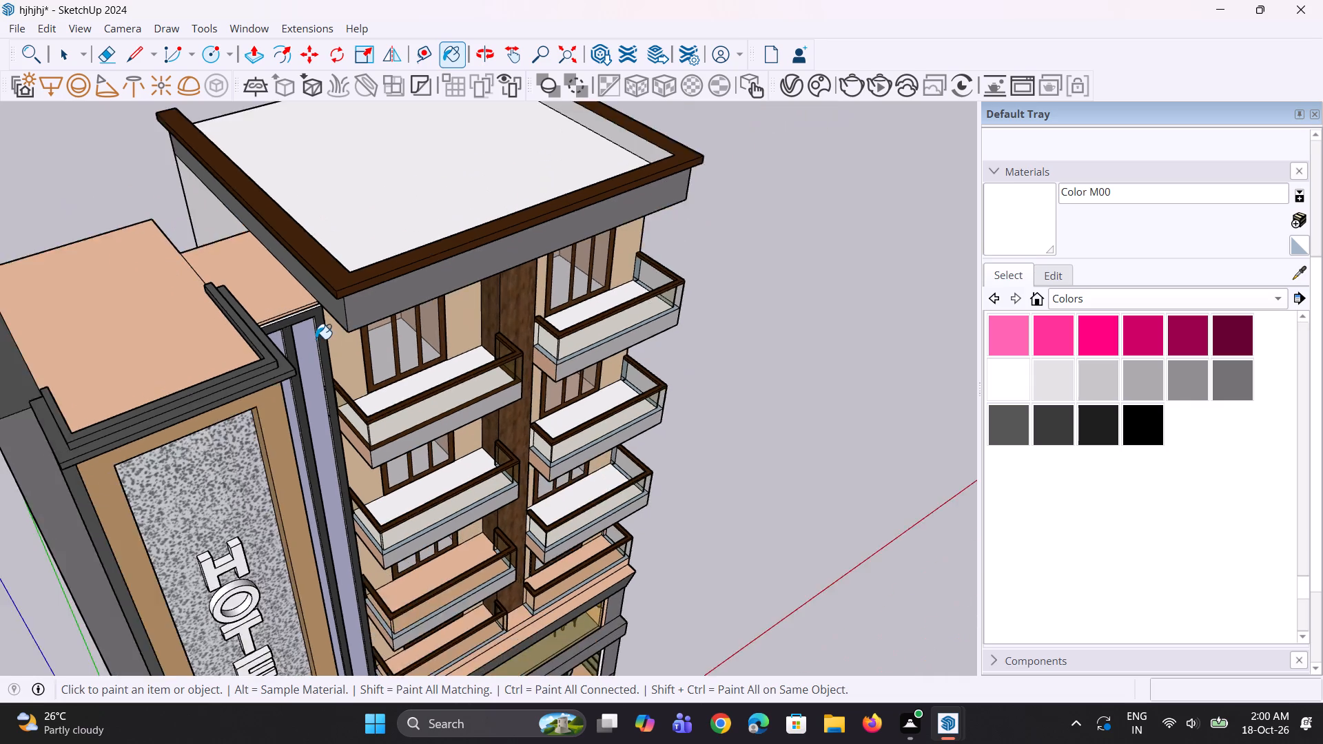
pyautogui.scroll(-4, 316, 339)
pyautogui.moveTo(420, 504); pyautogui.dragTo(333, 434, button='middle')
pyautogui.scroll(8, 357, 497)
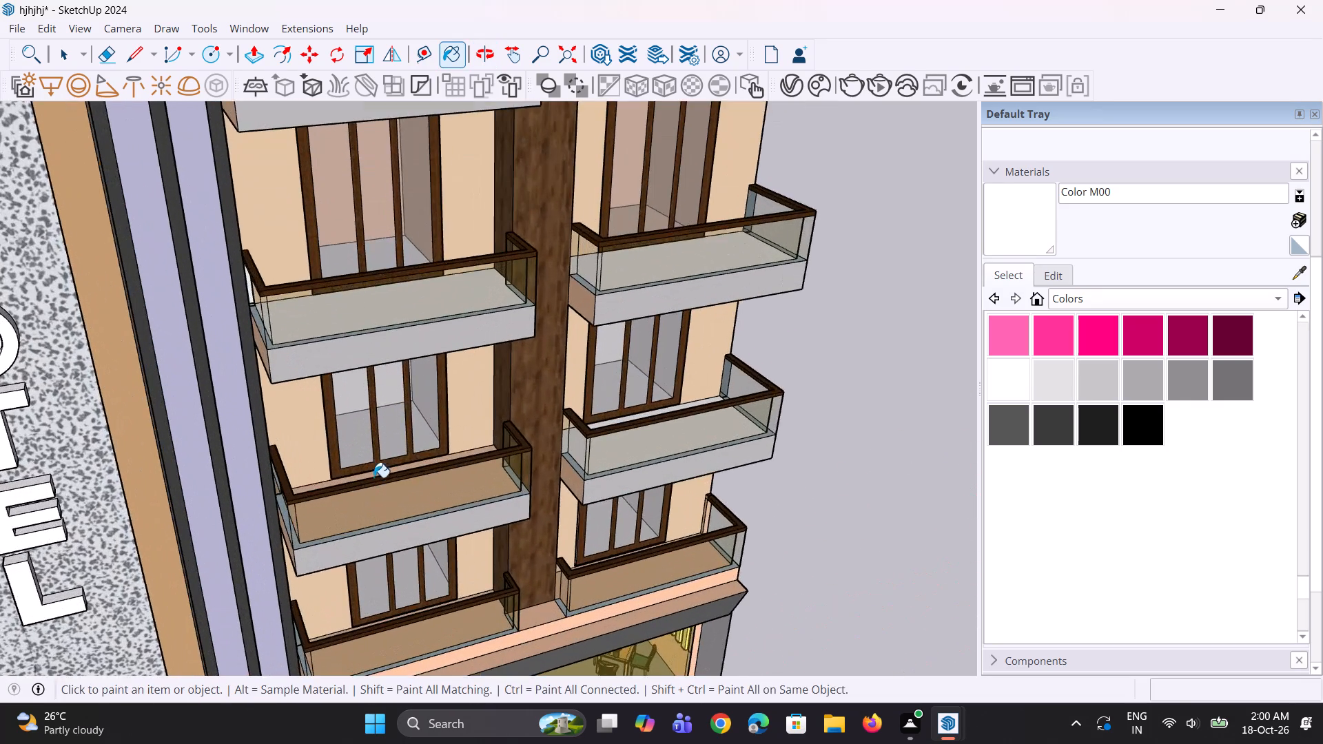
pyautogui.moveTo(383, 476); pyautogui.dragTo(387, 537, button='middle')
pyautogui.click(406, 521)
pyautogui.scroll(-9, 451, 391)
pyautogui.scroll(8, 541, 453)
pyautogui.moveTo(544, 471); pyautogui.dragTo(553, 517, button='middle')
pyautogui.click(556, 500)
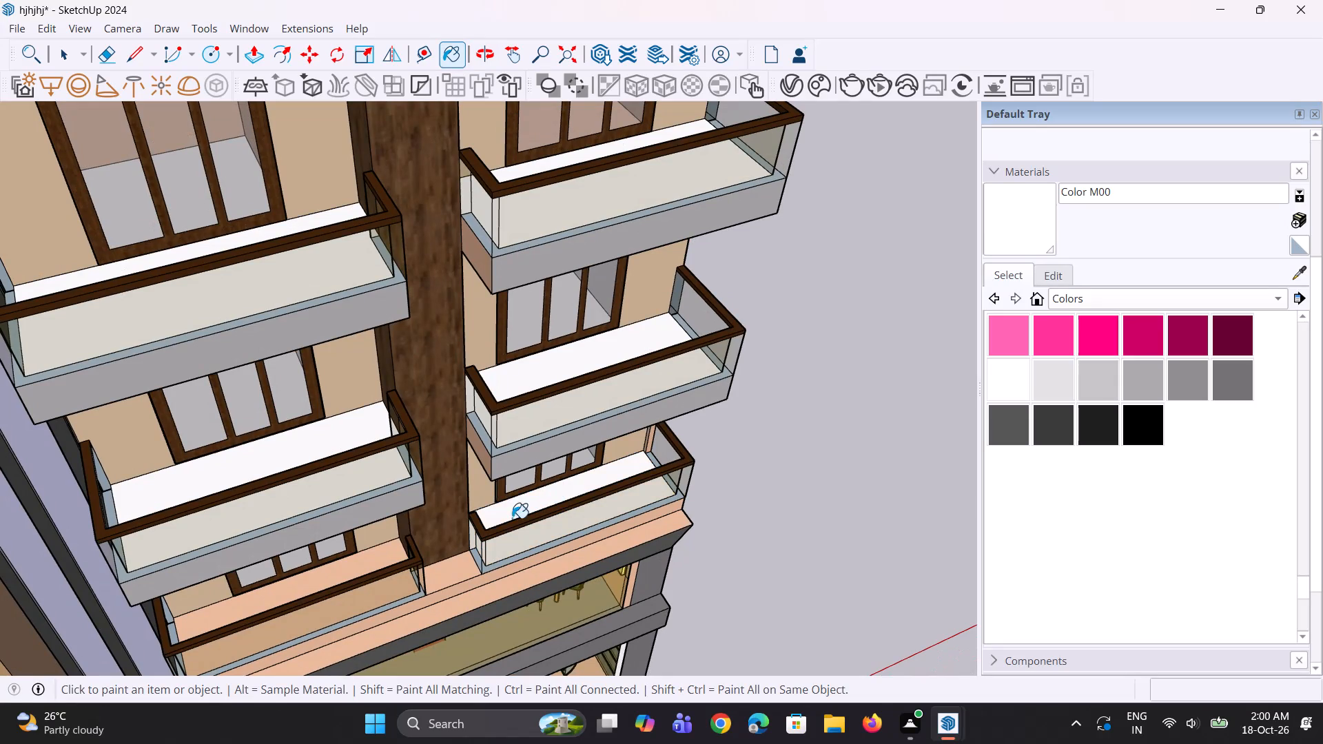
pyautogui.click(391, 551)
# Paint the front band below the lowest balconies, the floor strip between them and the canopy's narrow top face with Color M00.
pyautogui.scroll(-9, 429, 382)
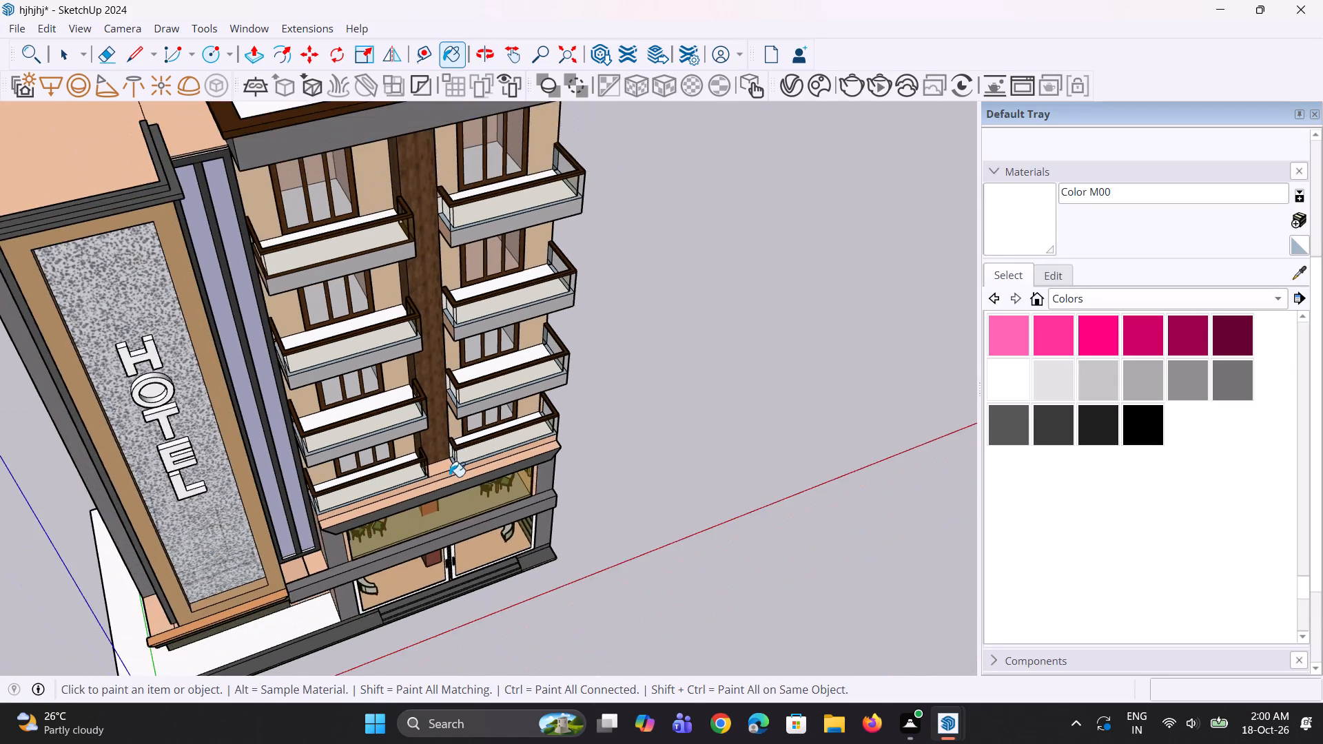
pyautogui.moveTo(449, 477); pyautogui.dragTo(451, 338, button='middle')
pyautogui.scroll(5, 449, 477)
pyautogui.click(429, 474)
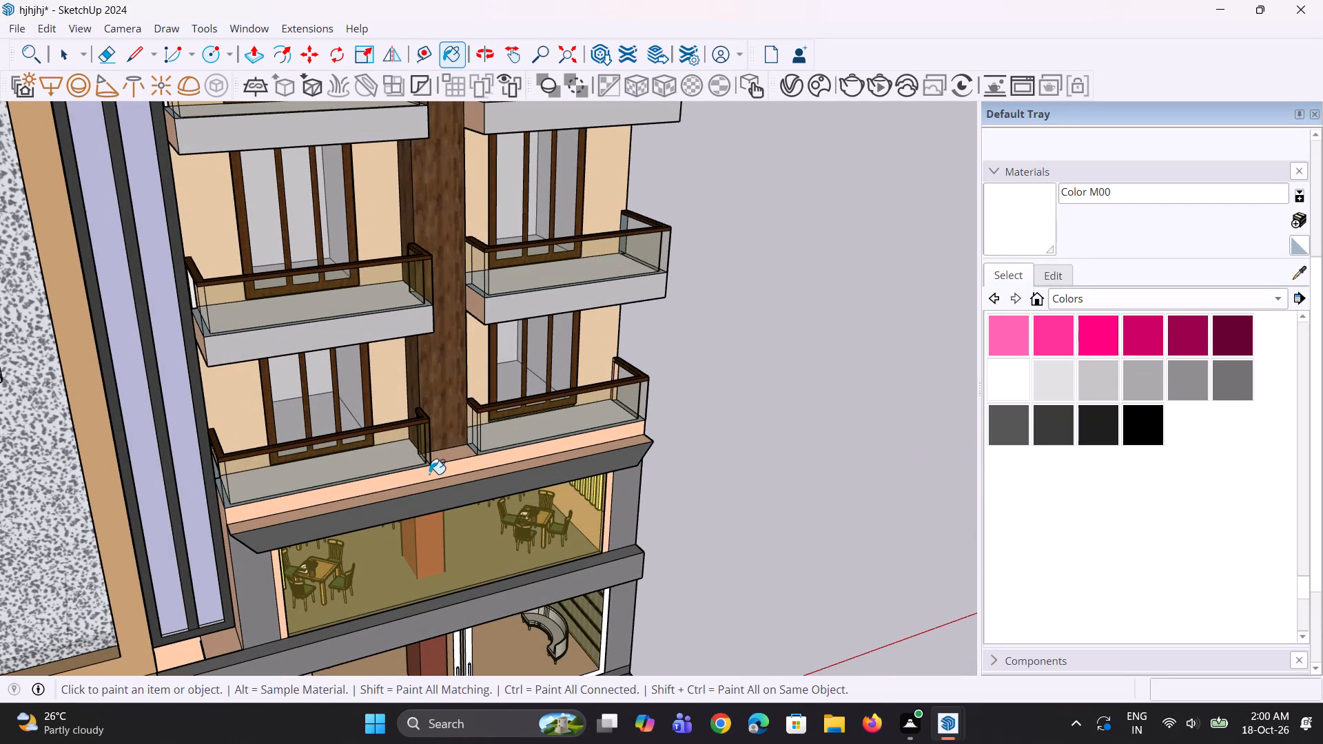
pyautogui.scroll(1, 450, 463)
pyautogui.moveTo(450, 463); pyautogui.dragTo(387, 462, button='middle')
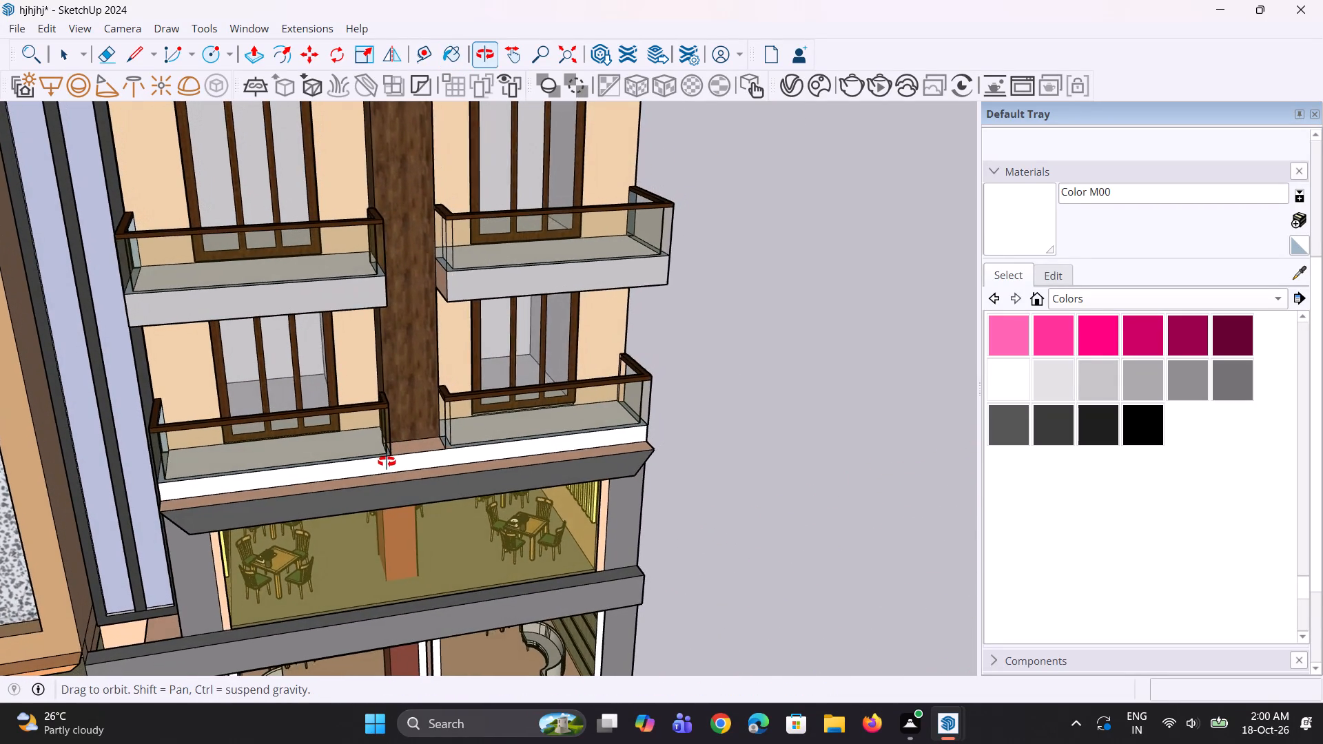
pyautogui.moveTo(387, 462); pyautogui.dragTo(383, 464, button='middle')
pyautogui.scroll(2, 406, 446)
pyautogui.click(400, 452)
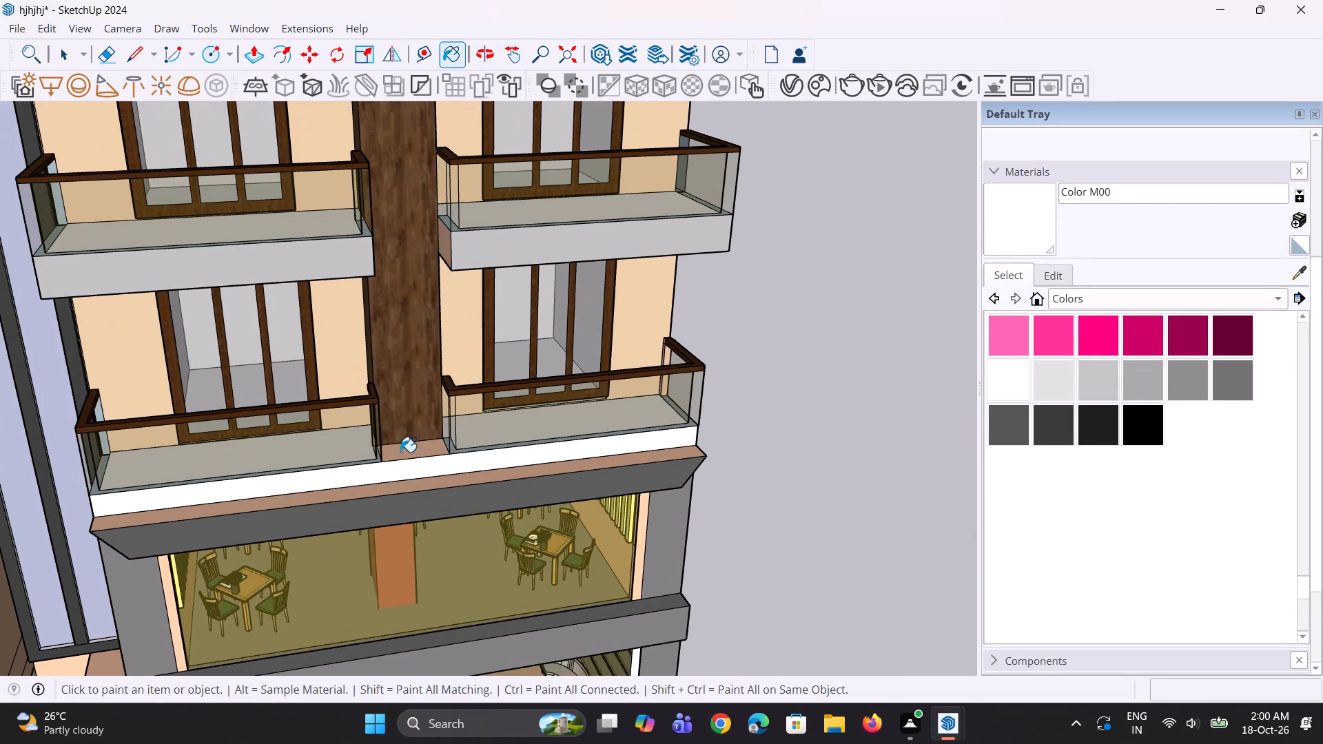
pyautogui.click(434, 484)
# Paint the narrow strips on both sides of the dining floor's front glazing with Color M00.
pyautogui.scroll(-4, 491, 459)
pyautogui.moveTo(403, 501); pyautogui.dragTo(400, 461, button='middle')
pyautogui.scroll(1, 403, 501)
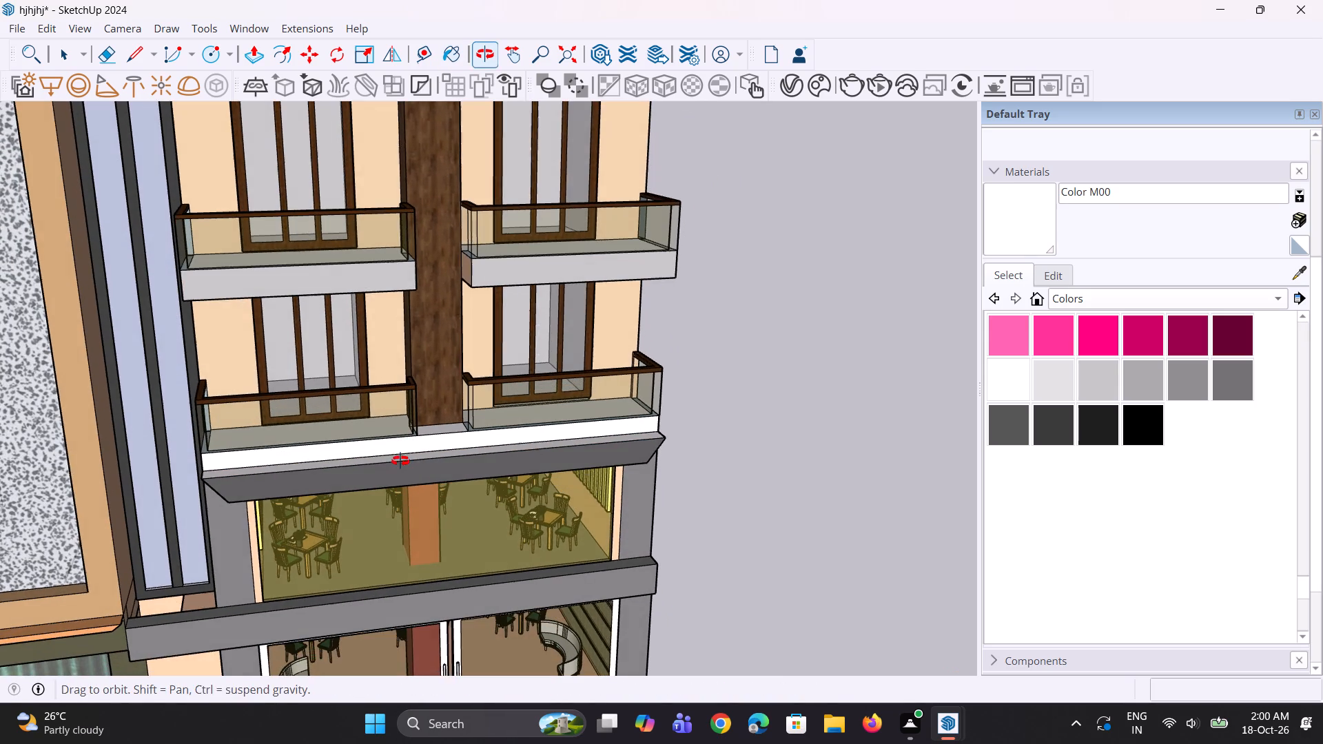
pyautogui.moveTo(400, 461); pyautogui.dragTo(400, 460, button='middle')
pyautogui.scroll(-10, 602, 451)
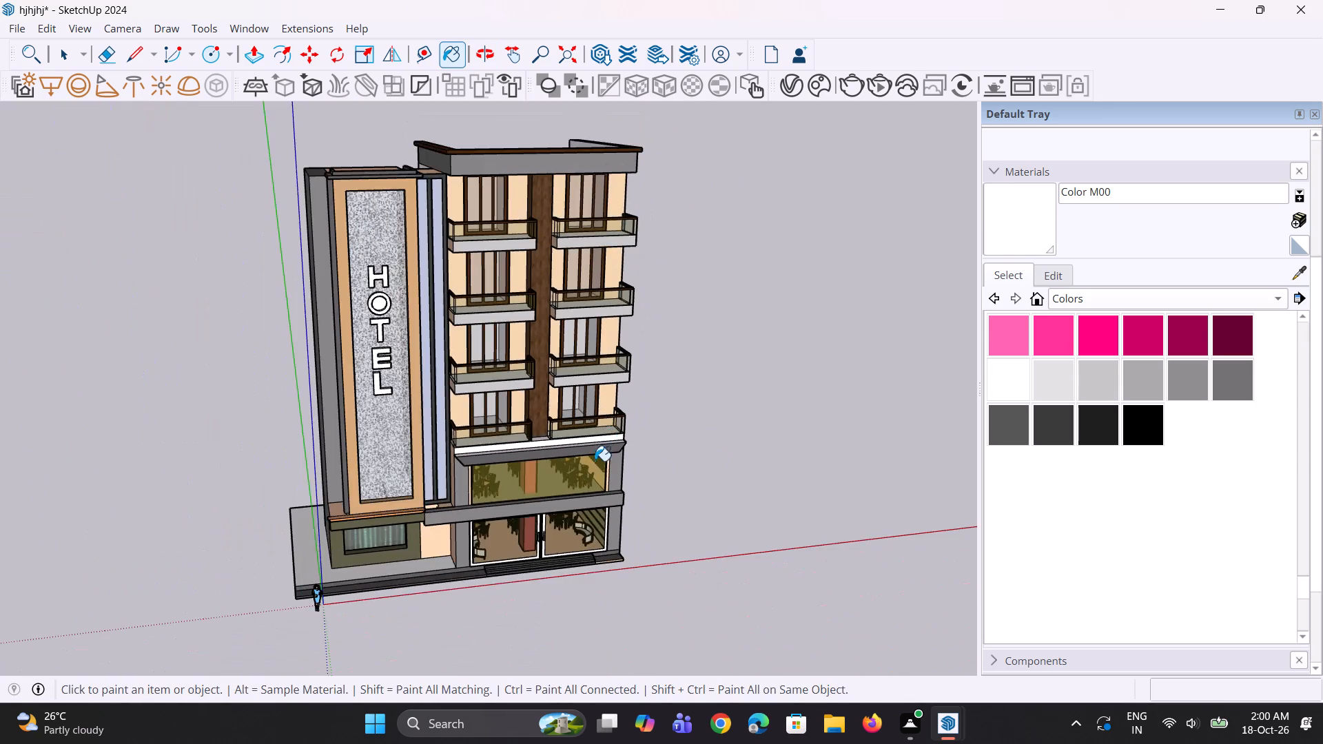
pyautogui.scroll(12, 594, 469)
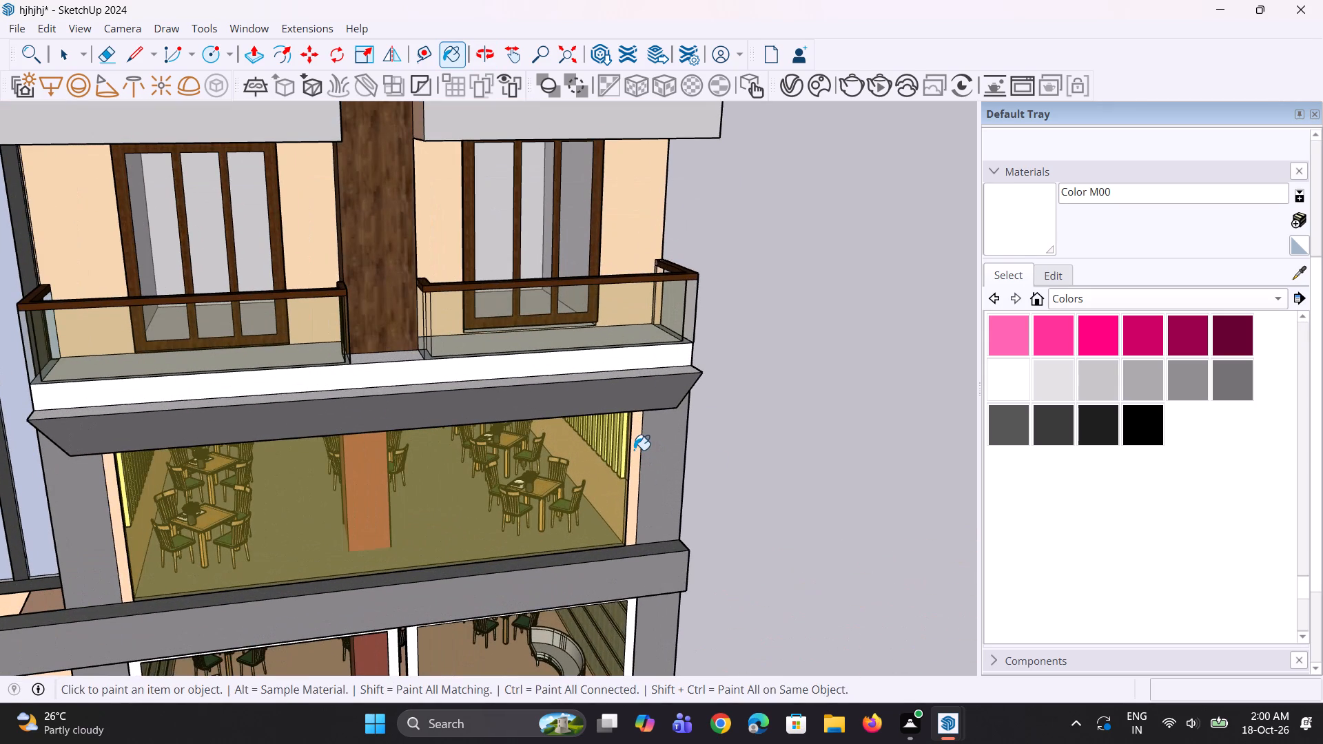
pyautogui.click(634, 450)
pyautogui.click(119, 513)
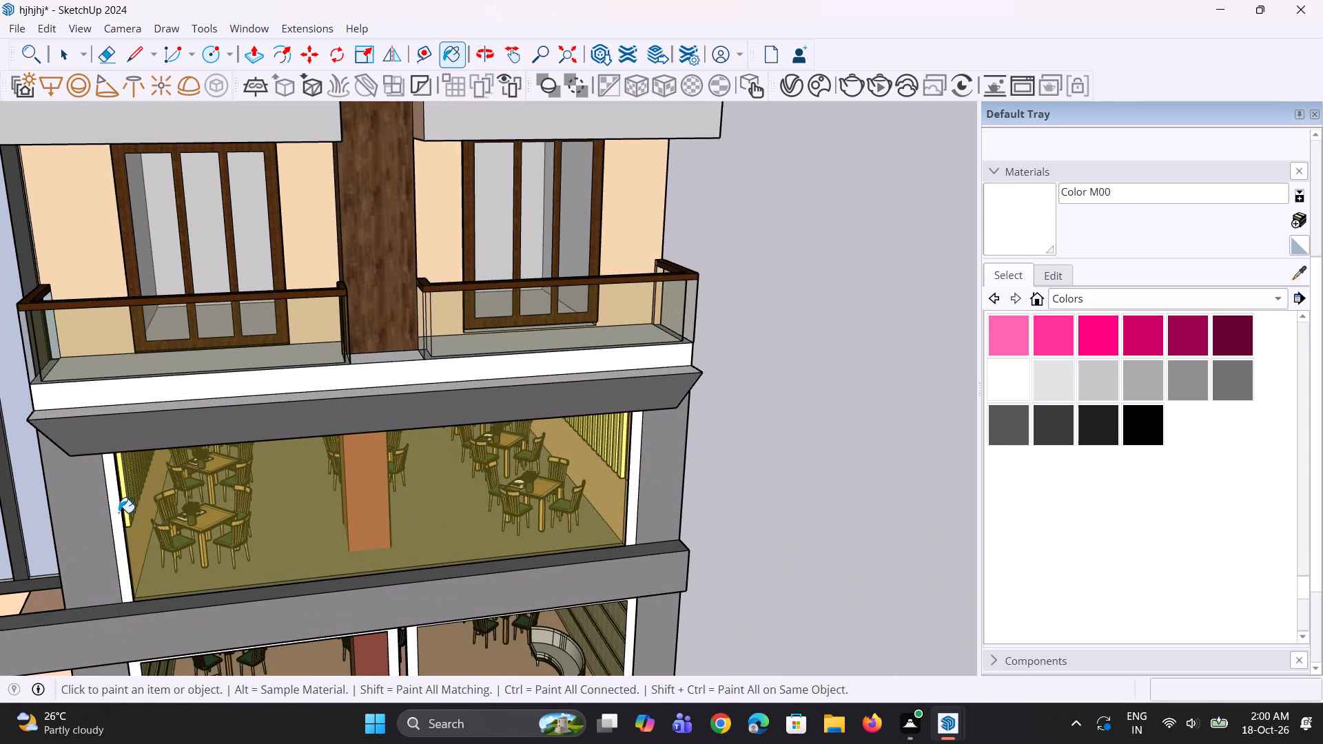
# Paint the sign tower's roof and the lower roof connecting it to the main block with Color M00.
pyautogui.scroll(-5, 204, 457)
pyautogui.scroll(1, 177, 621)
pyautogui.scroll(-9, 233, 479)
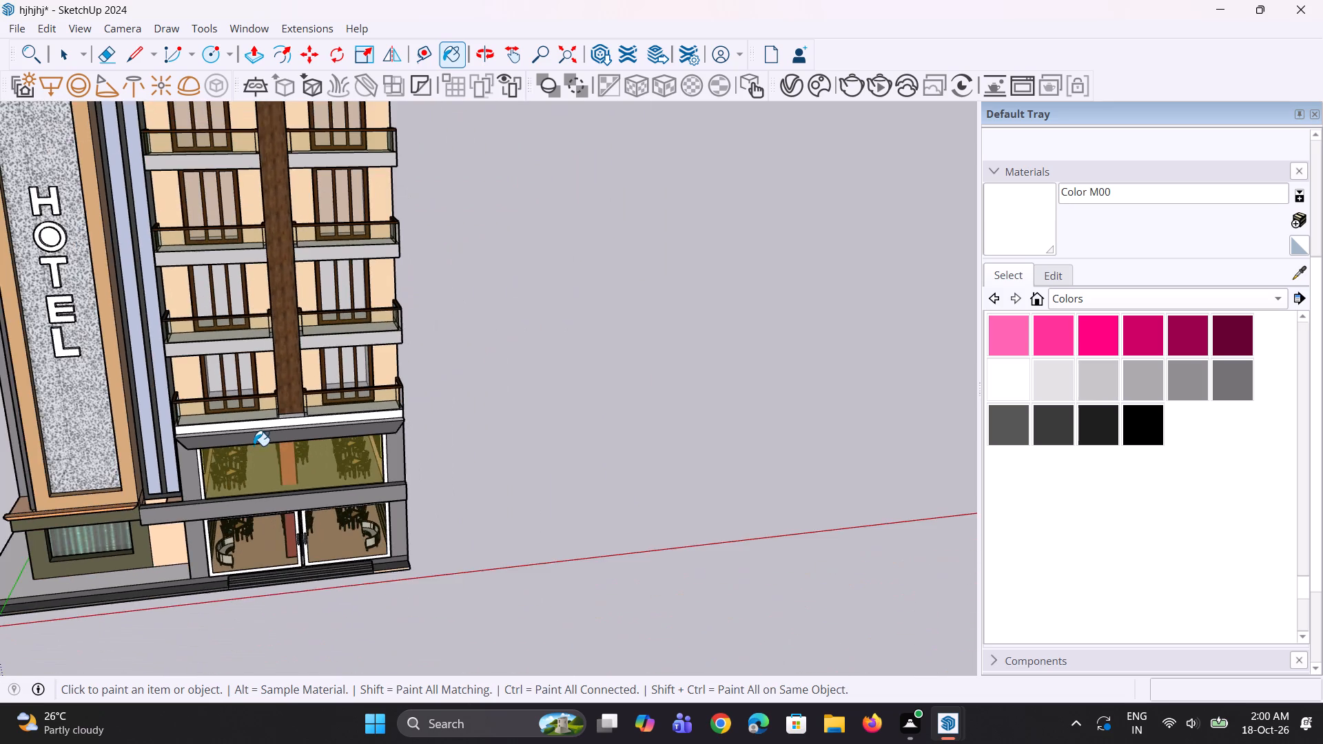
pyautogui.scroll(1, 254, 446)
pyautogui.moveTo(254, 446); pyautogui.dragTo(246, 477, button='middle')
pyautogui.scroll(-2, 281, 457)
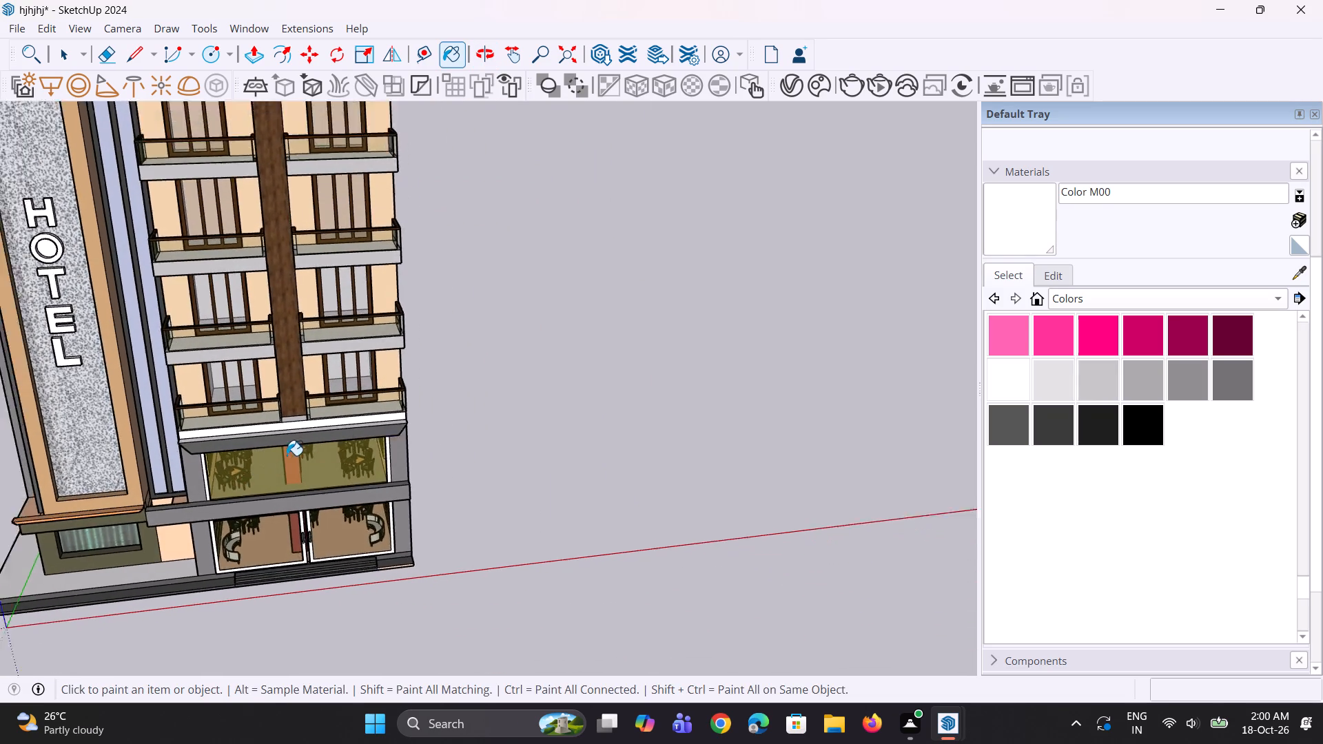
pyautogui.scroll(-3, 287, 455)
pyautogui.moveTo(274, 442); pyautogui.dragTo(276, 520, button='middle')
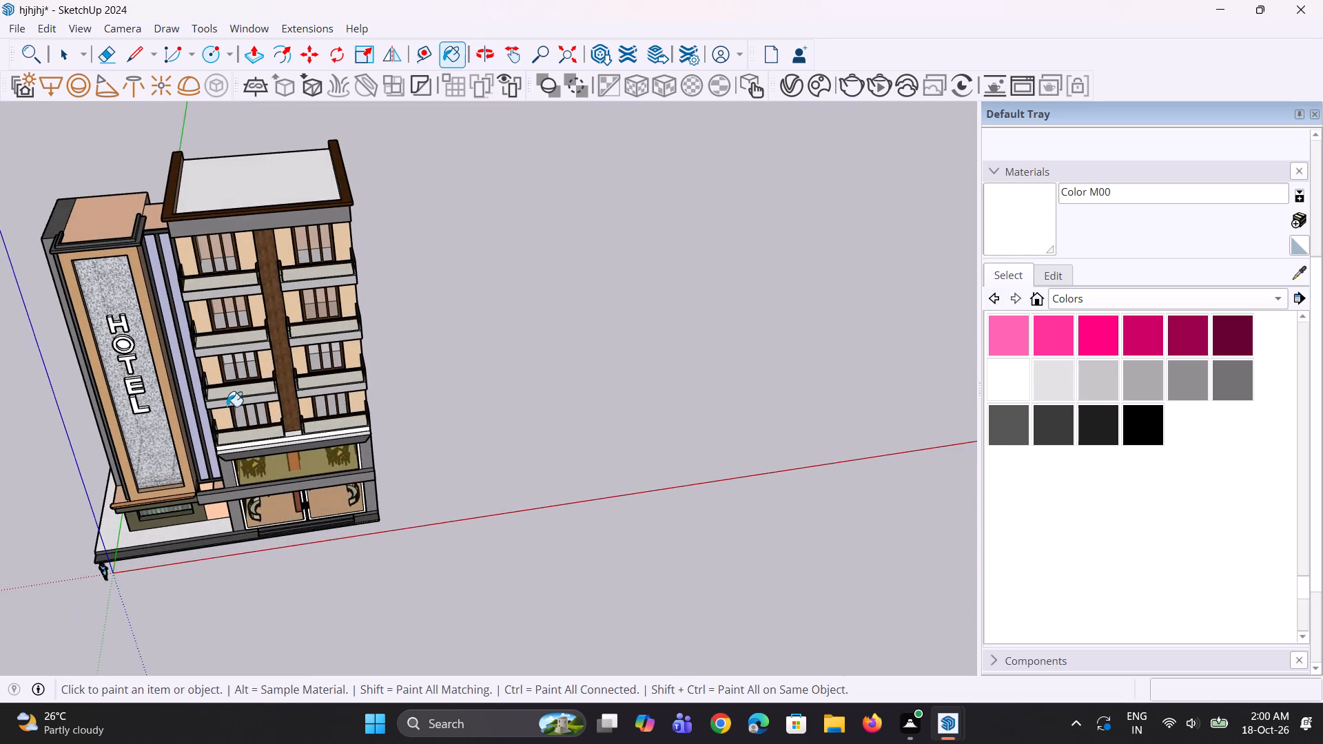
pyautogui.scroll(2, 152, 267)
pyautogui.click(115, 193)
pyautogui.click(150, 220)
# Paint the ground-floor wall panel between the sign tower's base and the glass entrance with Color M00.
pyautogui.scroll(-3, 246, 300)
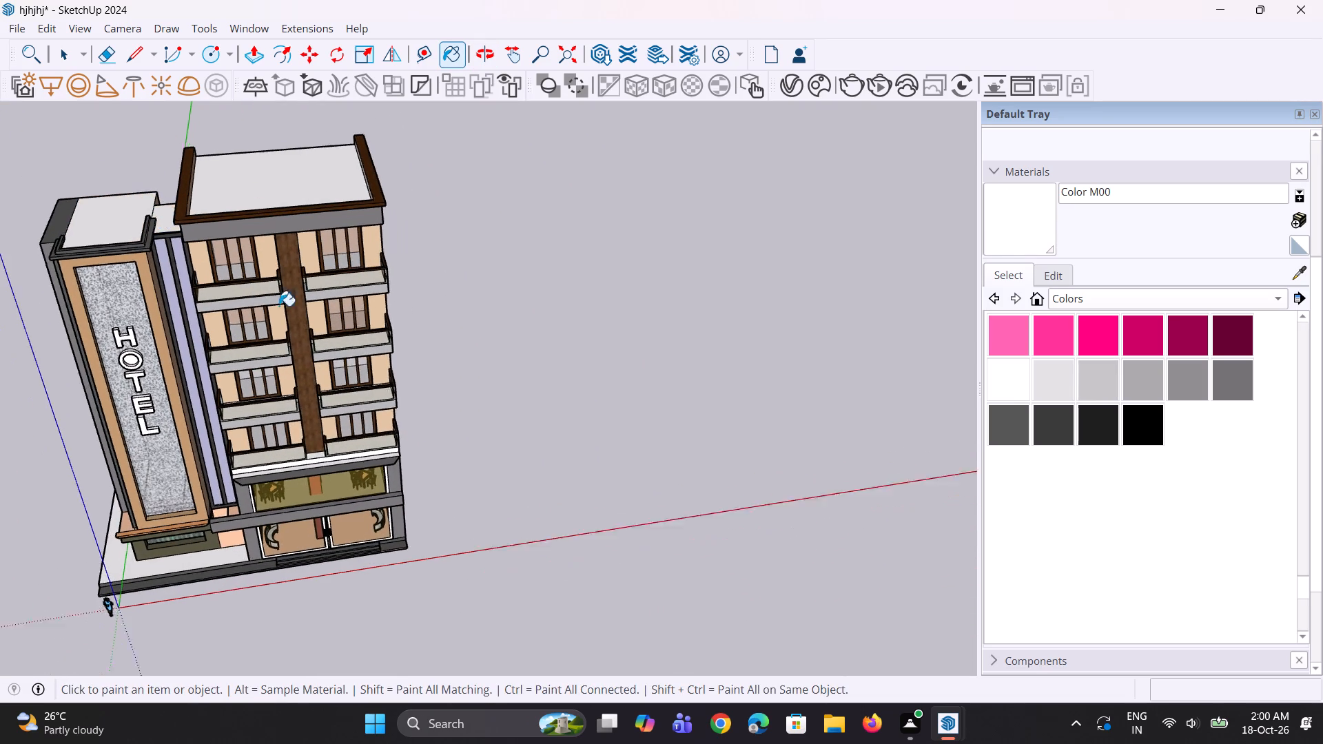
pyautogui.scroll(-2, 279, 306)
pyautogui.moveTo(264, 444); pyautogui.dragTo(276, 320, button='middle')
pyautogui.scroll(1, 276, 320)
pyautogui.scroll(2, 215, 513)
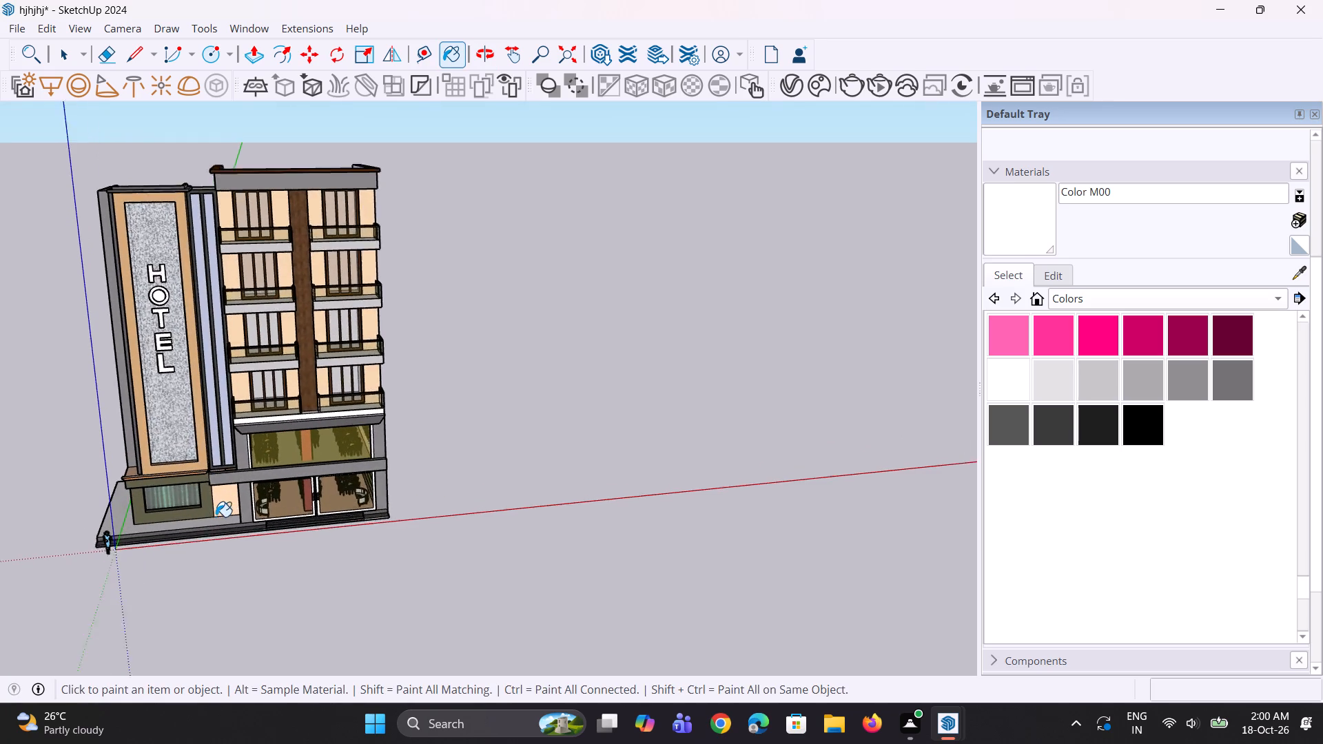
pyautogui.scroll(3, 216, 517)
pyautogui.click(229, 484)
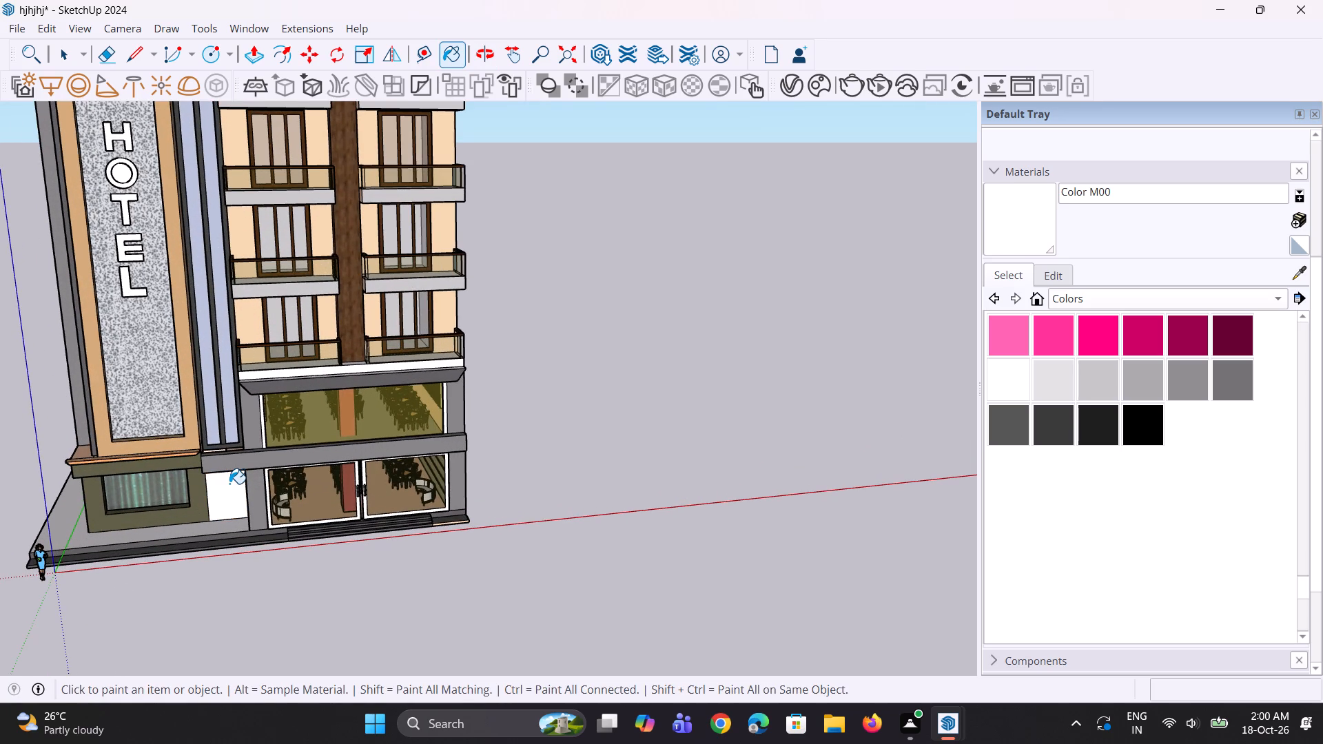
# Repaint the ground-floor wall panel between the sign tower's base and the glass entrance with Color M02.
pyautogui.moveTo(227, 488); pyautogui.dragTo(254, 446, button='middle')
pyautogui.scroll(1, 254, 448)
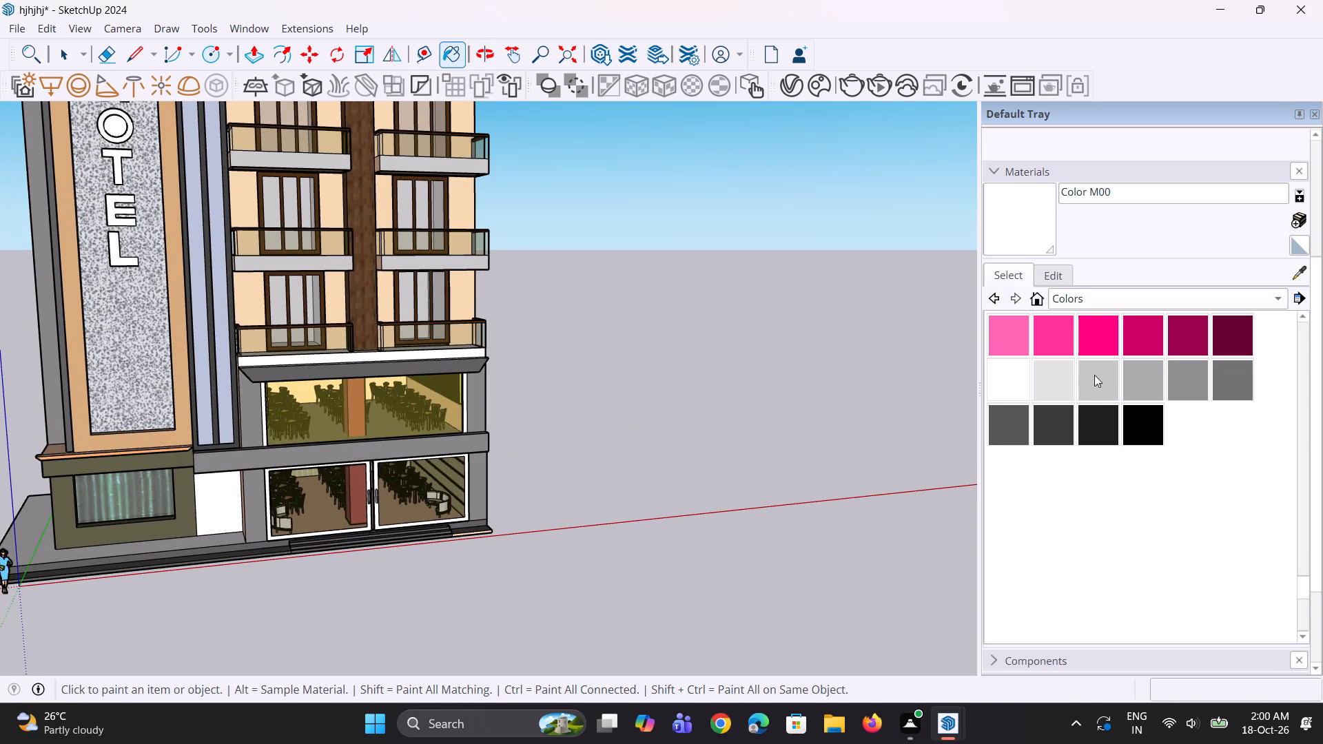
pyautogui.click(1098, 388)
pyautogui.click(223, 503)
pyautogui.scroll(-4, 224, 504)
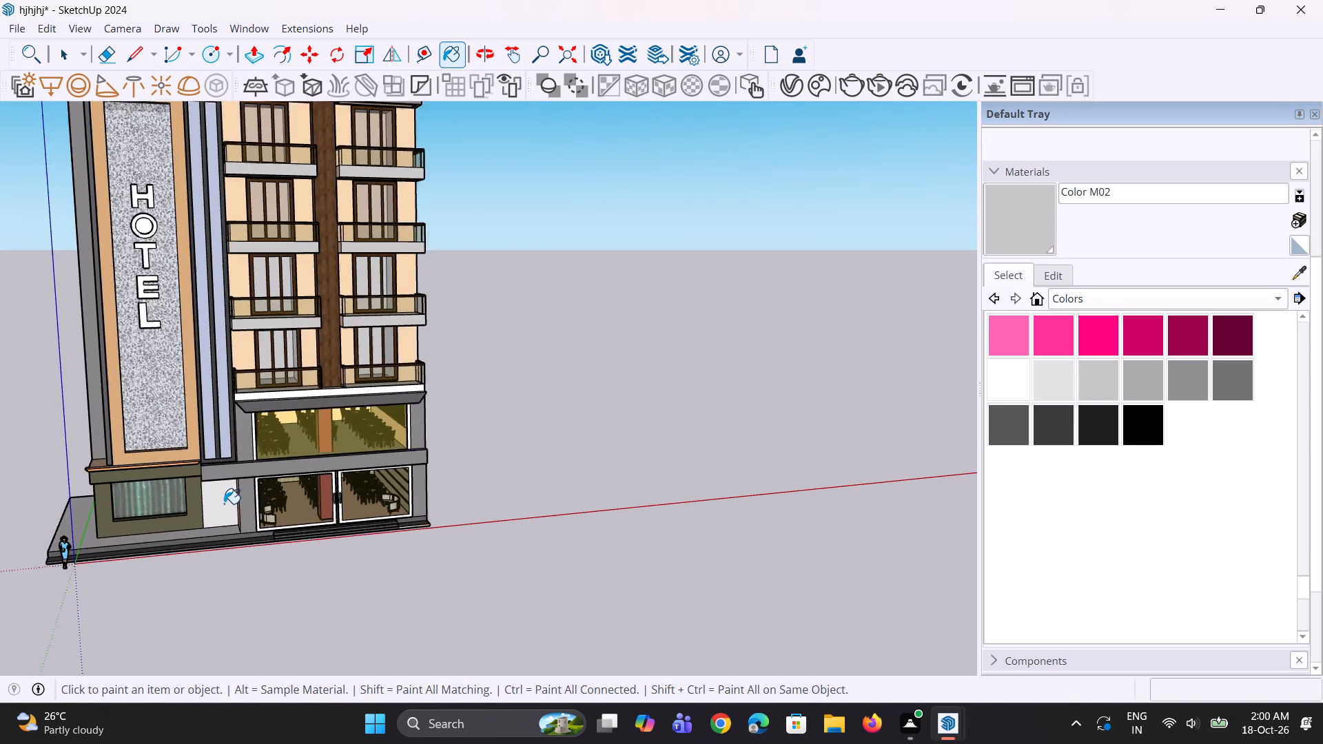
pyautogui.scroll(1, 225, 504)
pyautogui.moveTo(229, 501); pyautogui.dragTo(230, 458, button='middle')
pyautogui.scroll(2, 269, 396)
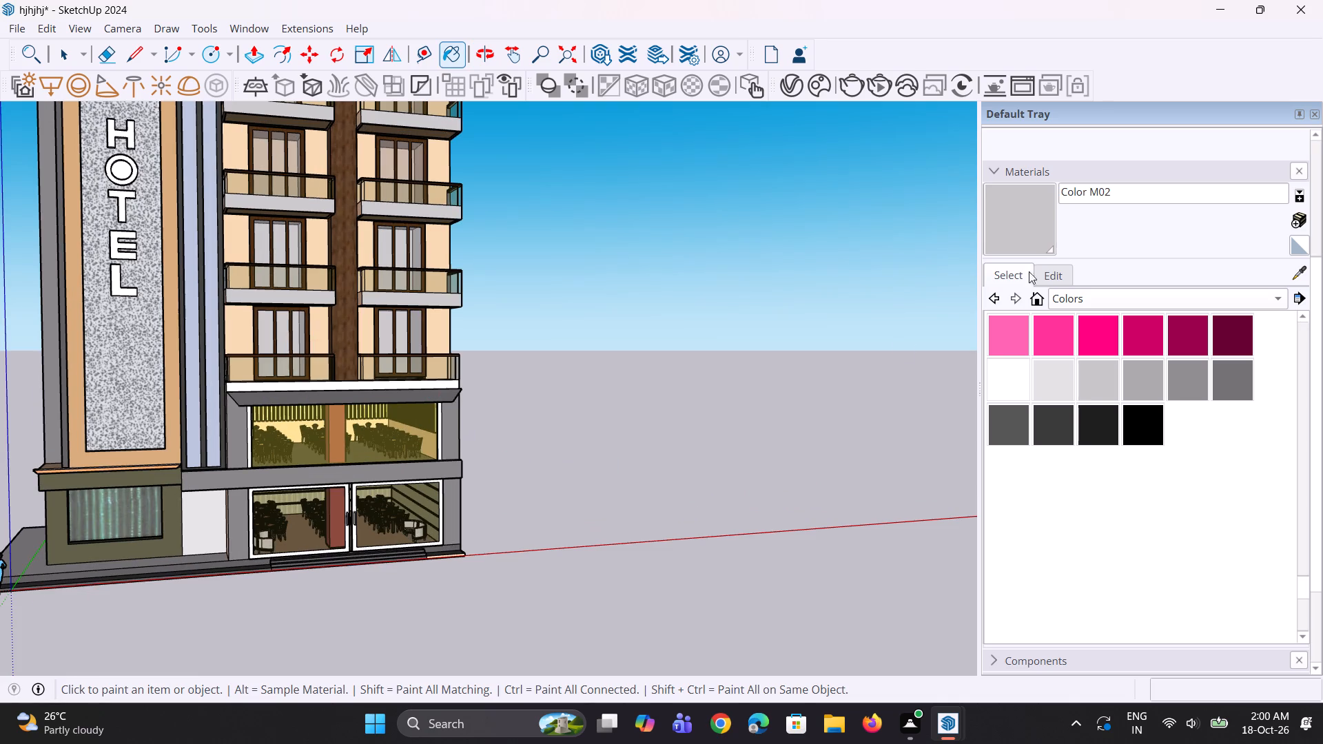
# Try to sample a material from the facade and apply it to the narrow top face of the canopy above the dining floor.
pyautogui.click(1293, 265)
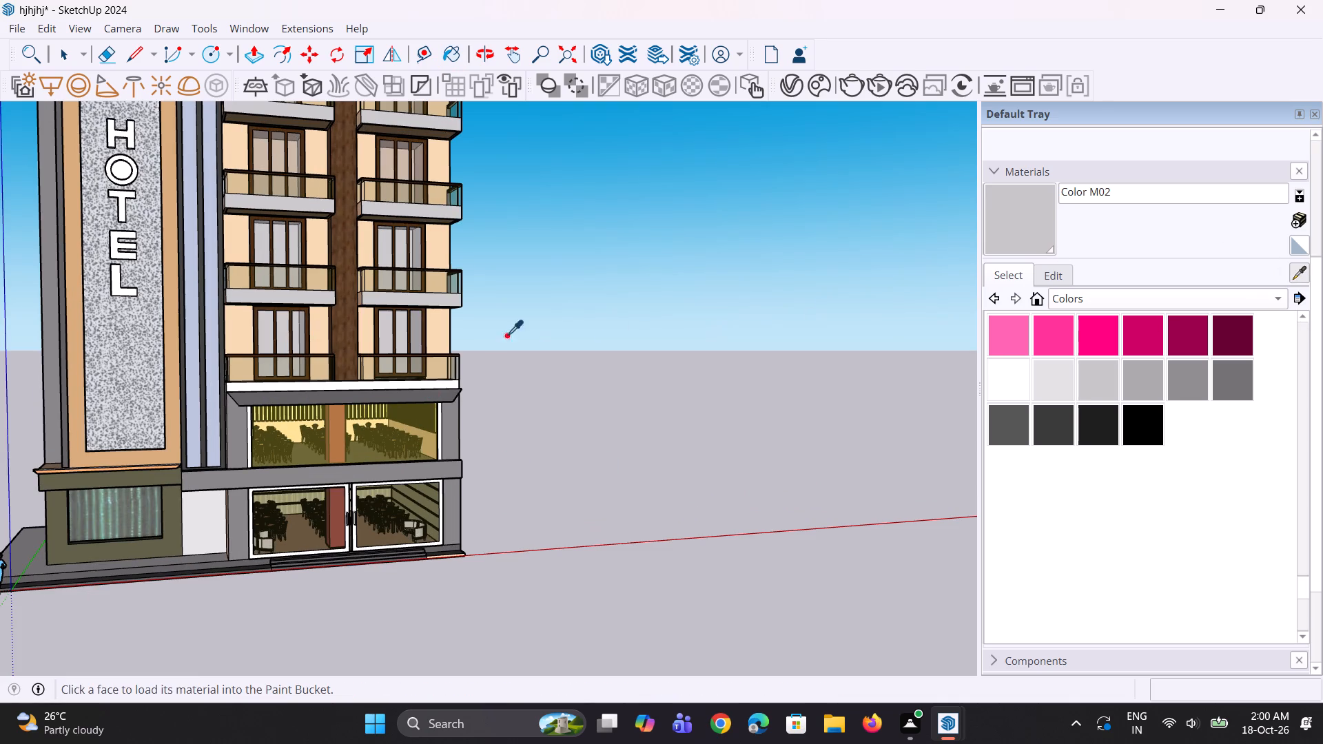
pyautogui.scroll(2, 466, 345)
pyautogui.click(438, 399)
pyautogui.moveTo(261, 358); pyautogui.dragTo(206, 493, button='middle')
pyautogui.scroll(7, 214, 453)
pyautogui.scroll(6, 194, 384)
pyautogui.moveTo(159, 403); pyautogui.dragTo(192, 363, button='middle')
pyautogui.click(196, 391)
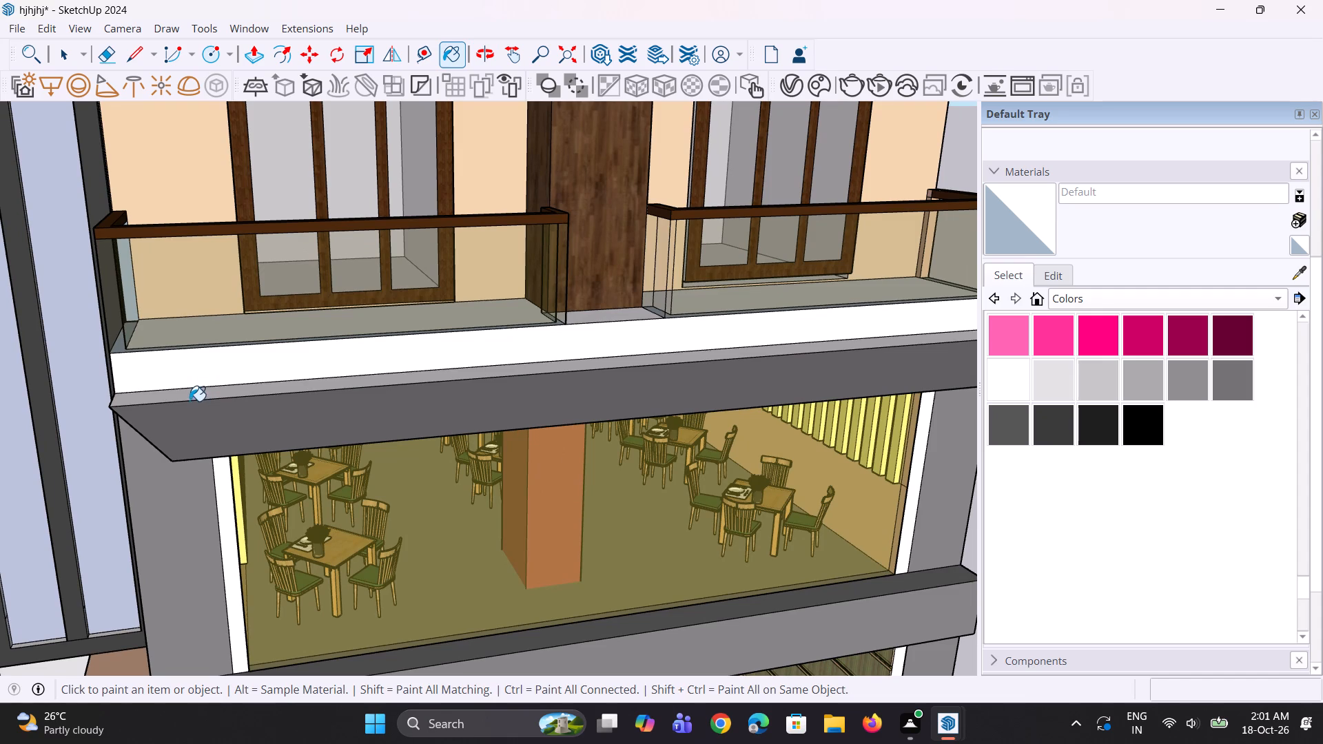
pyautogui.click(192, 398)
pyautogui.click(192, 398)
# Sample the dark gray Generic#1 material from the canopy's front and paint the canopy's narrow top face with it.
pyautogui.click(1303, 264)
pyautogui.click(879, 366)
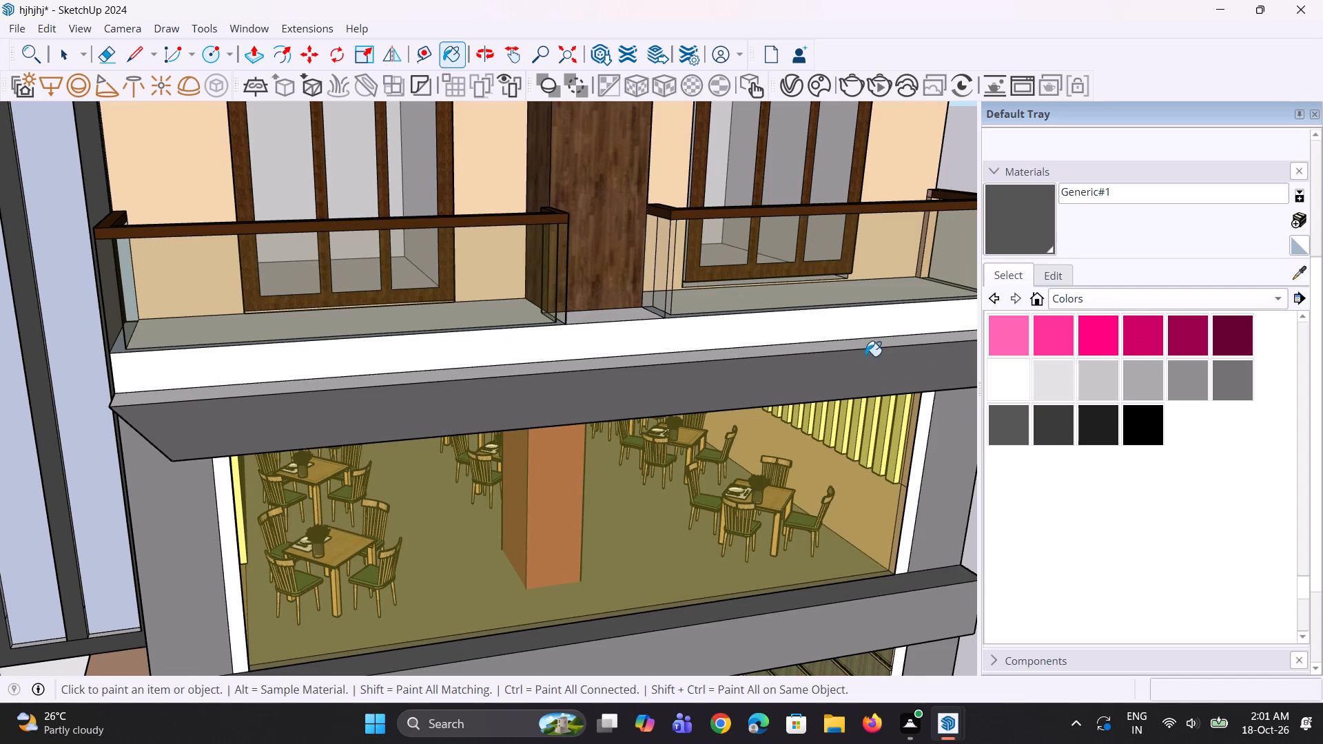
pyautogui.scroll(1, 842, 345)
pyautogui.click(842, 345)
pyautogui.scroll(-4, 841, 376)
# Repaint the front band between the lowest balconies and the dark canopy with Color M03.
pyautogui.moveTo(438, 410); pyautogui.dragTo(542, 333, button='middle')
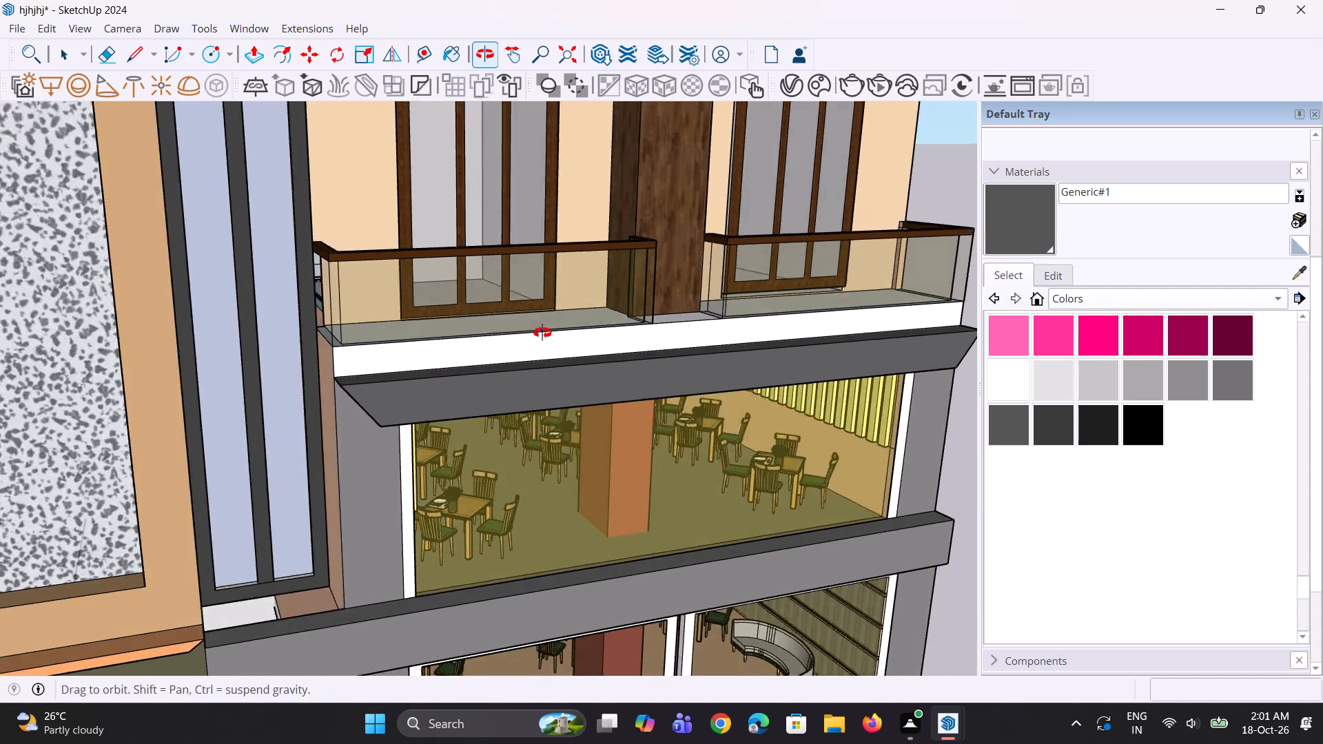
pyautogui.moveTo(542, 333); pyautogui.dragTo(365, 360, button='middle')
pyautogui.scroll(-4, 366, 362)
pyautogui.moveTo(668, 382); pyautogui.dragTo(604, 380, button='middle')
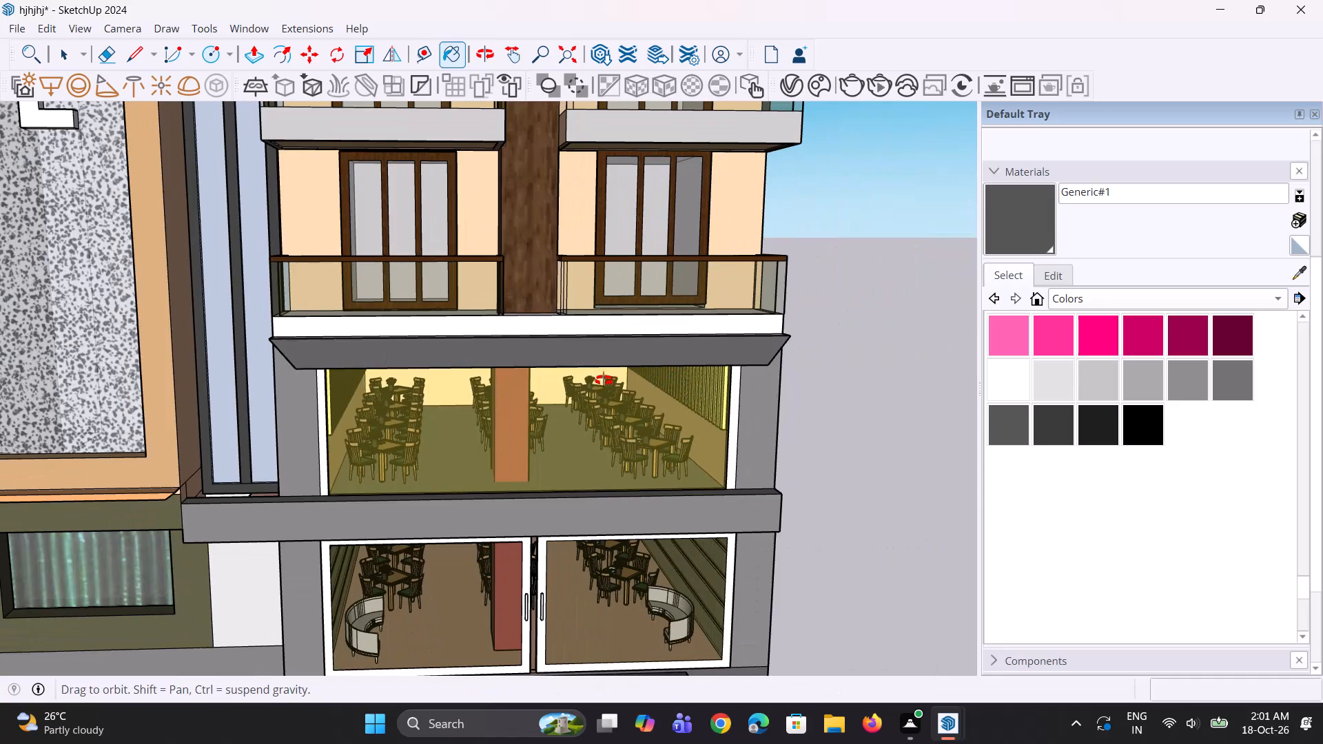
pyautogui.moveTo(604, 380); pyautogui.dragTo(575, 379, button='middle')
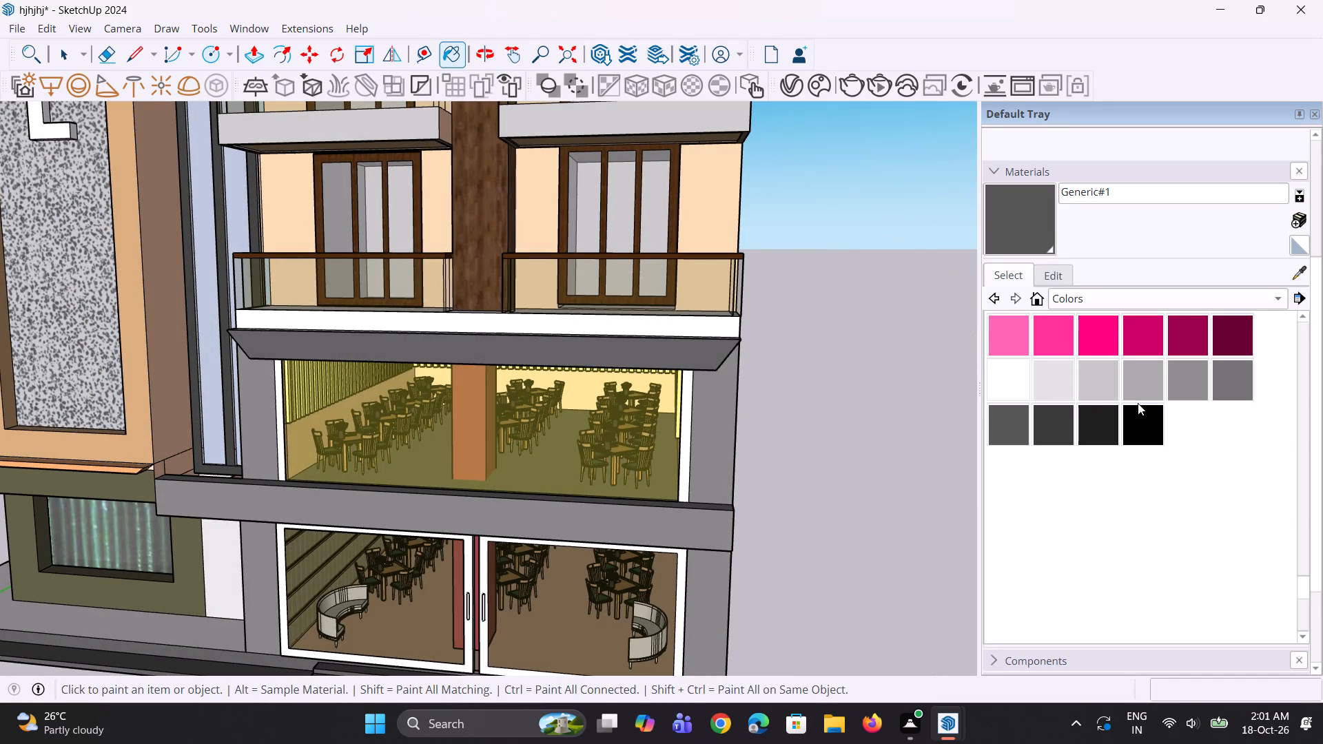
pyautogui.click(1138, 391)
pyautogui.scroll(2, 410, 306)
pyautogui.click(436, 321)
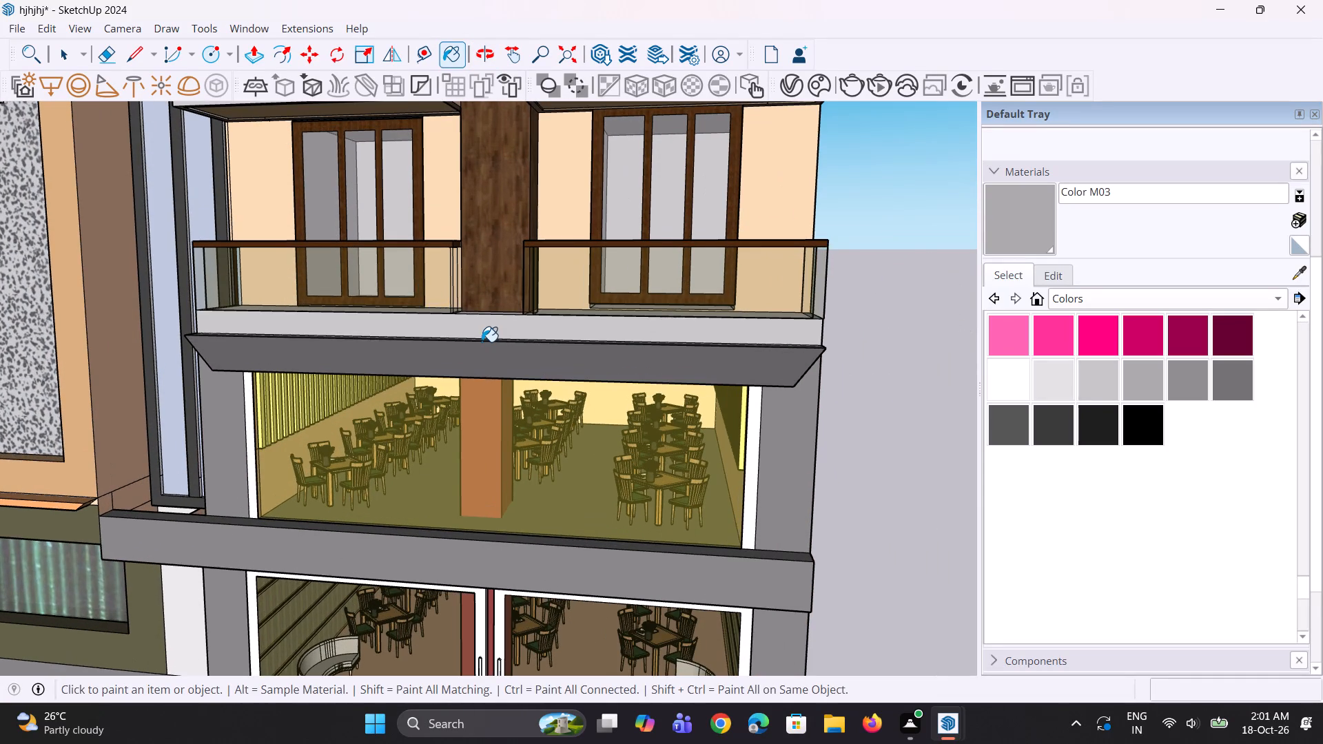
# Paint the building's side wall at ground-floor and dining-floor level, including the band between the two floors, with Color M00.
pyautogui.scroll(-5, 482, 342)
pyautogui.moveTo(481, 369); pyautogui.dragTo(515, 349, button='middle')
pyautogui.scroll(-4, 515, 349)
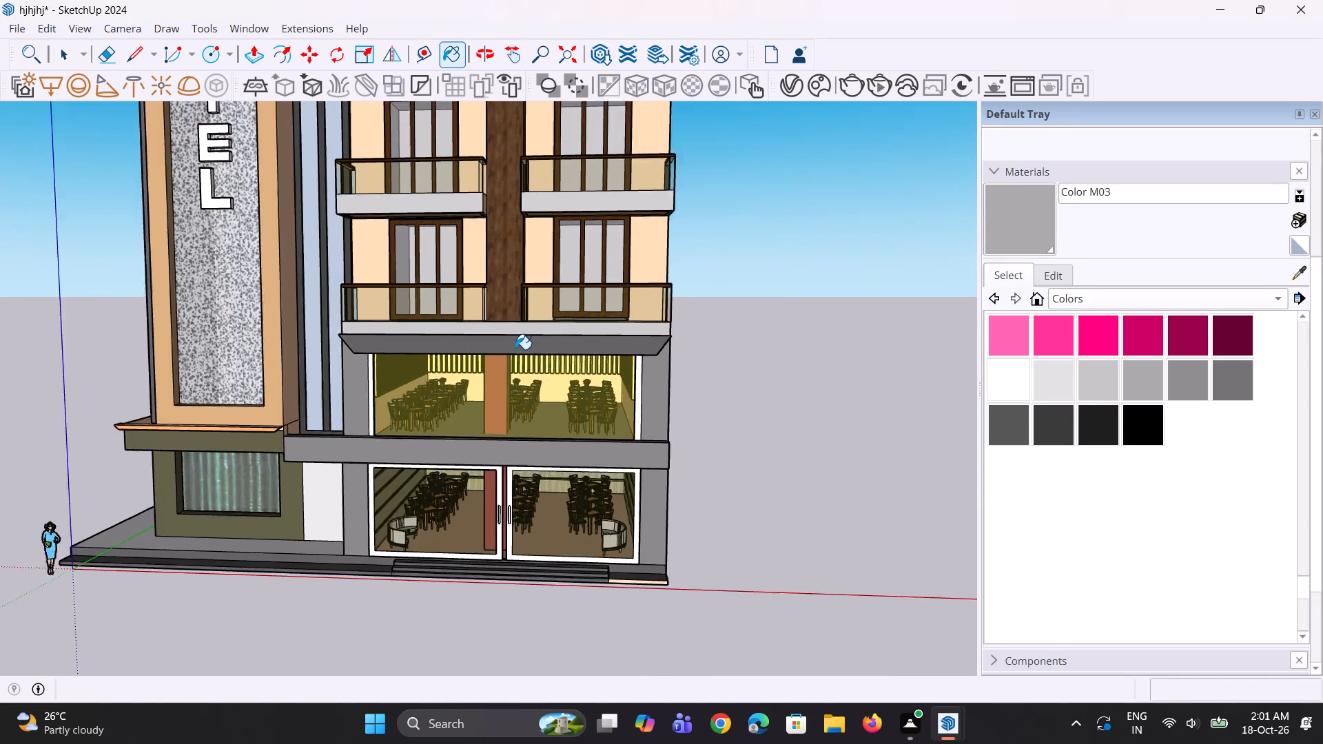
pyautogui.moveTo(515, 349); pyautogui.dragTo(294, 357, button='middle')
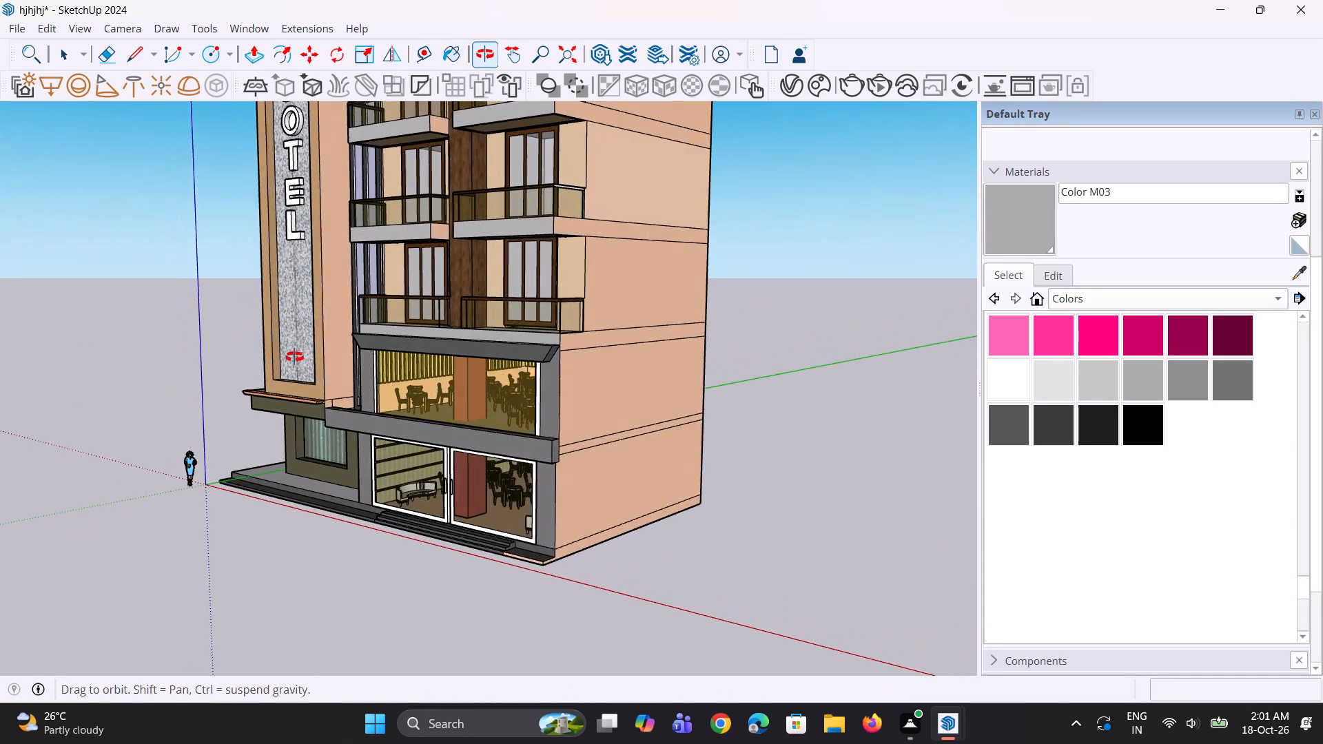
pyautogui.moveTo(294, 357); pyautogui.dragTo(340, 364, button='middle')
pyautogui.scroll(-3, 530, 413)
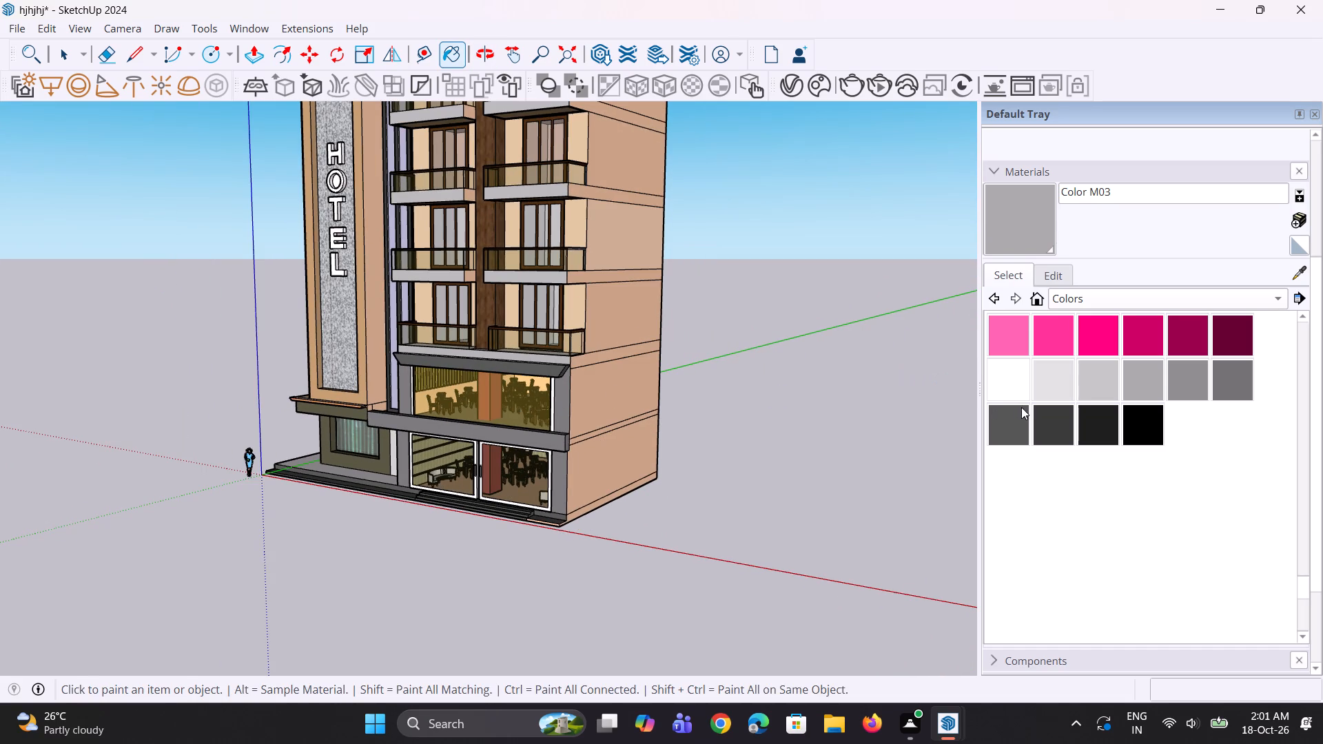
pyautogui.moveTo(1008, 380); pyautogui.dragTo(998, 382)
pyautogui.click(599, 461)
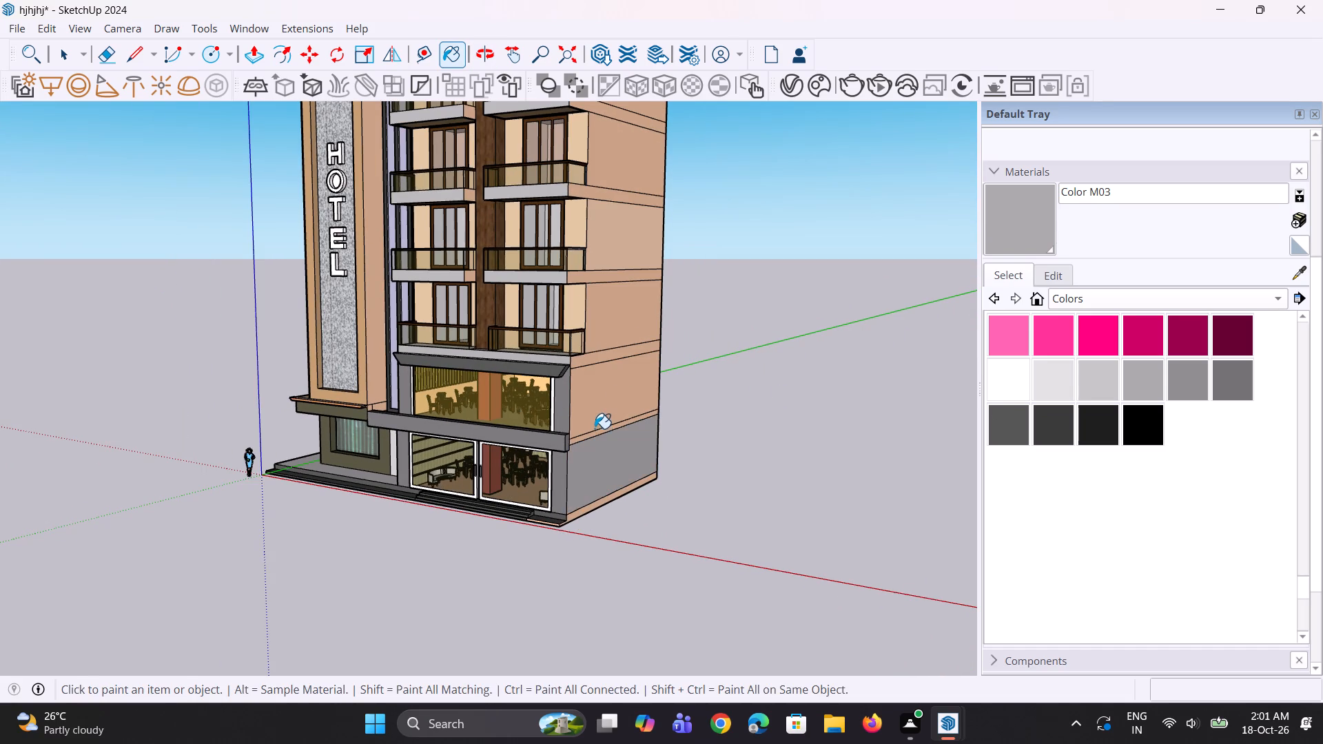
pyautogui.scroll(6, 595, 428)
pyautogui.click(989, 384)
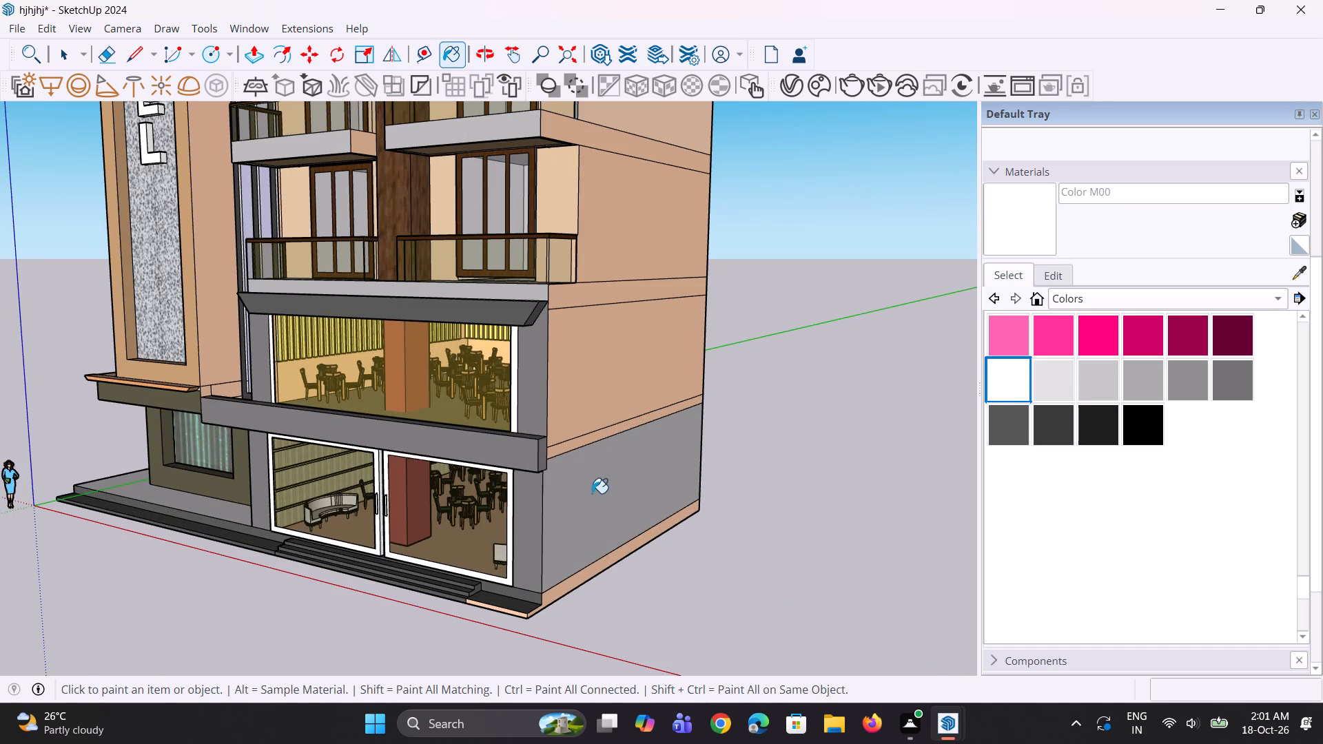
pyautogui.click(573, 495)
pyautogui.scroll(2, 568, 468)
pyautogui.click(568, 444)
pyautogui.click(571, 420)
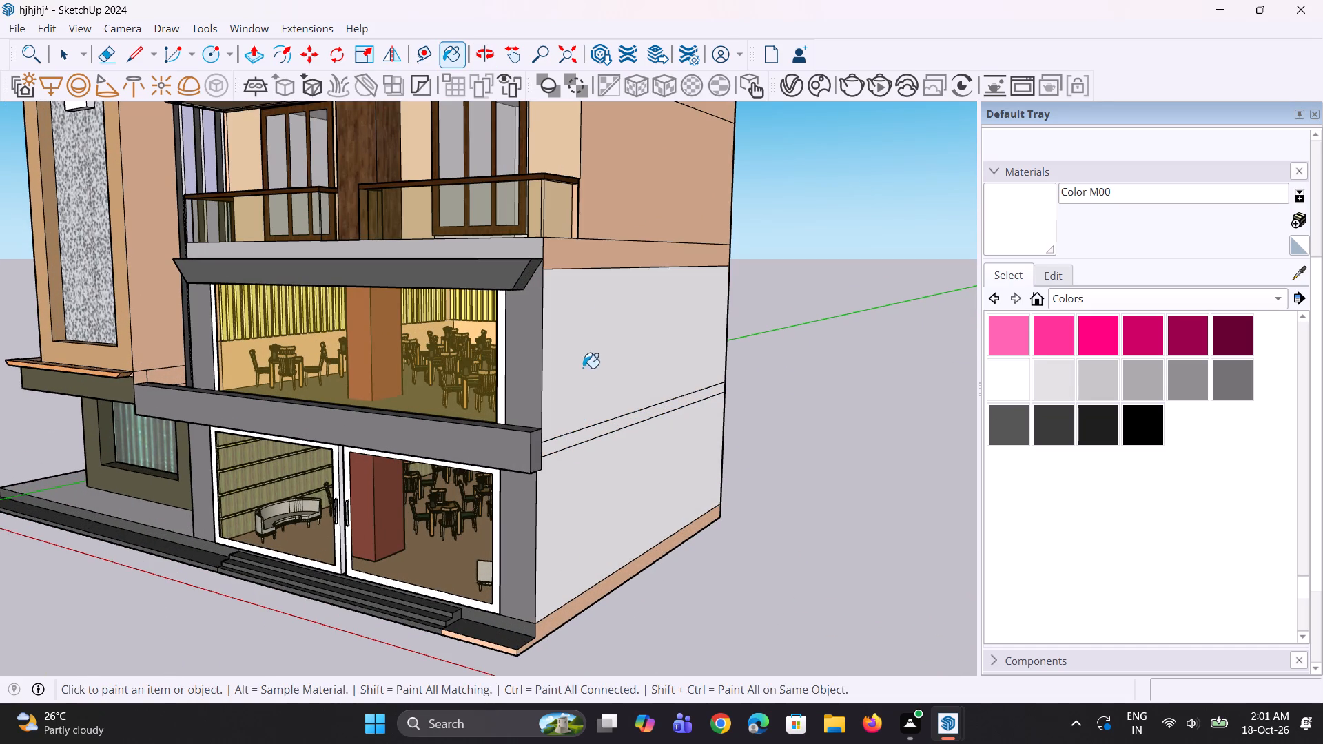
# Paint the side wall panels of the lowest two balcony storeys and the floor band below each with Color M00.
pyautogui.click(599, 260)
pyautogui.click(630, 221)
pyautogui.scroll(-4, 550, 459)
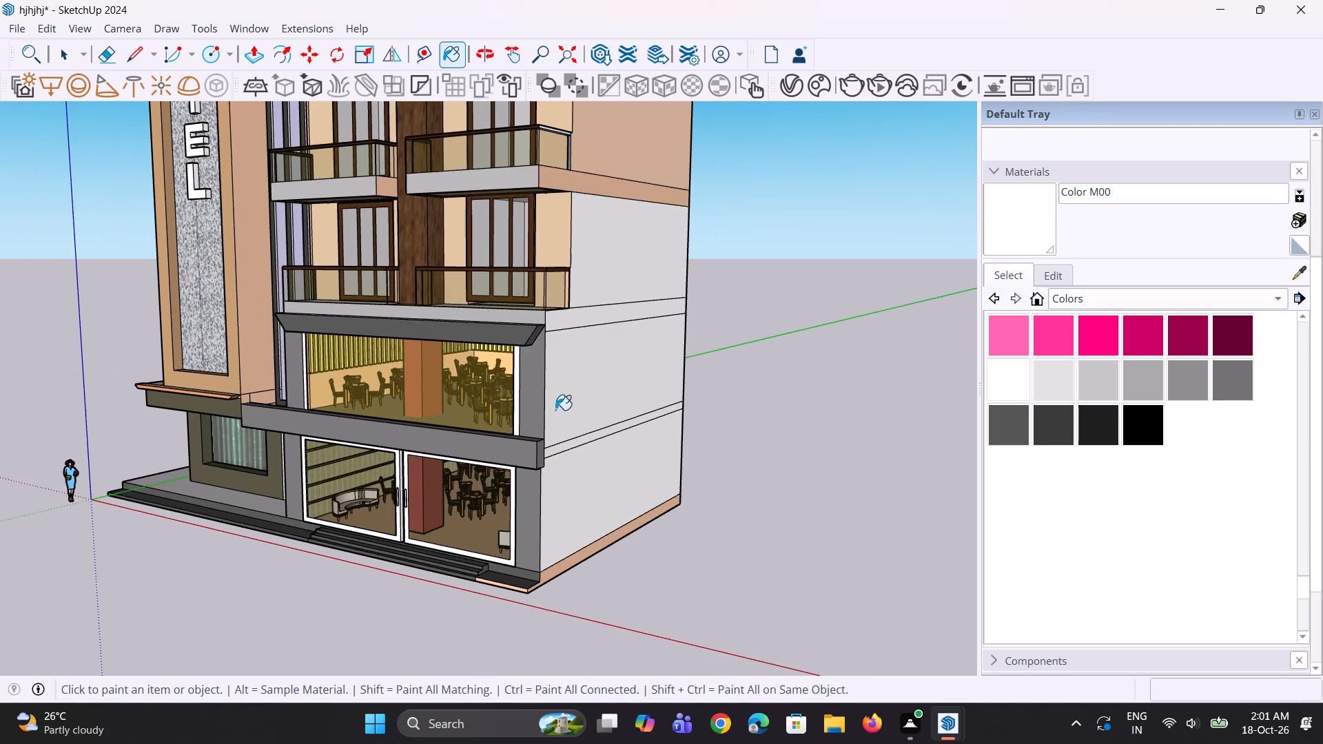
pyautogui.moveTo(553, 426); pyautogui.dragTo(540, 486, button='middle')
pyautogui.scroll(-5, 588, 347)
pyautogui.scroll(3, 722, 118)
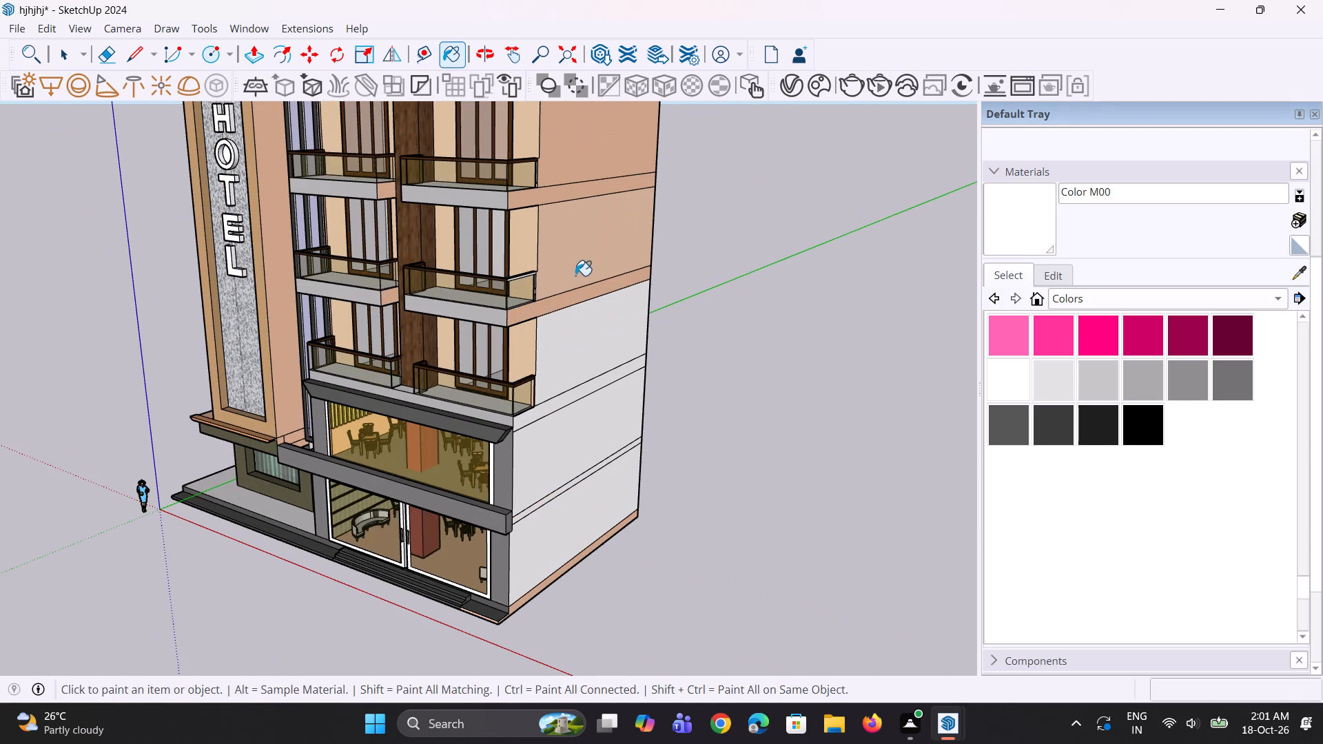
pyautogui.click(584, 266)
pyautogui.click(593, 298)
pyautogui.click(576, 298)
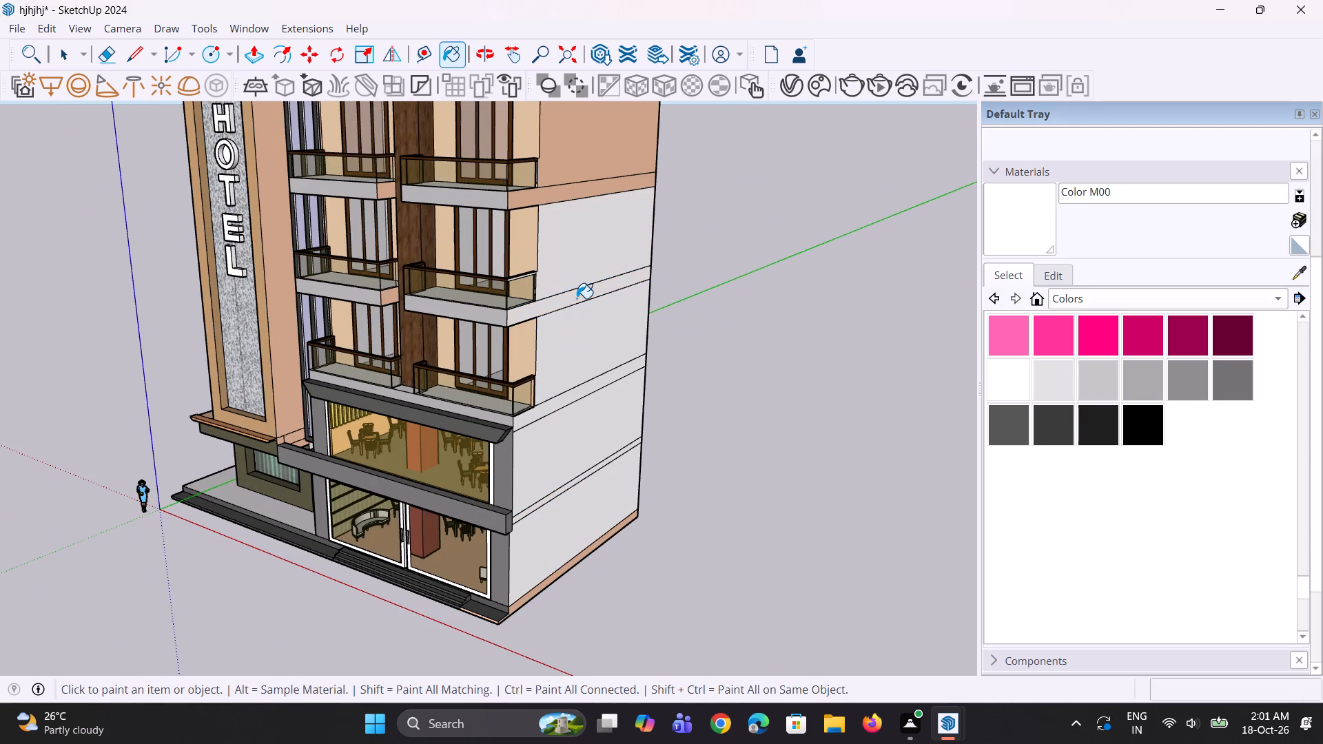
# Paint the side wall panels of the top two balcony storeys and the floor band below each with Color M00.
pyautogui.scroll(-5, 551, 304)
pyautogui.scroll(3, 577, 180)
pyautogui.click(554, 198)
pyautogui.click(573, 248)
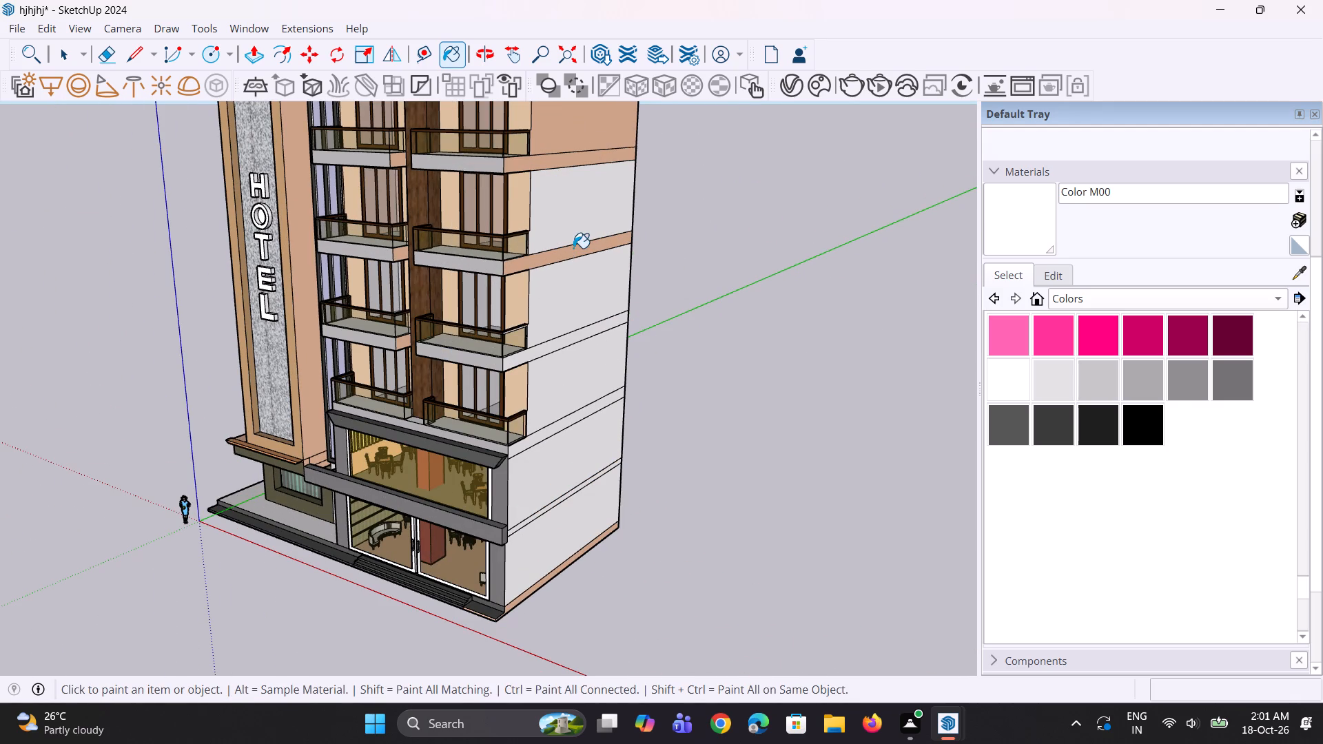
pyautogui.scroll(-9, 553, 288)
pyautogui.scroll(3, 573, 181)
pyautogui.click(550, 209)
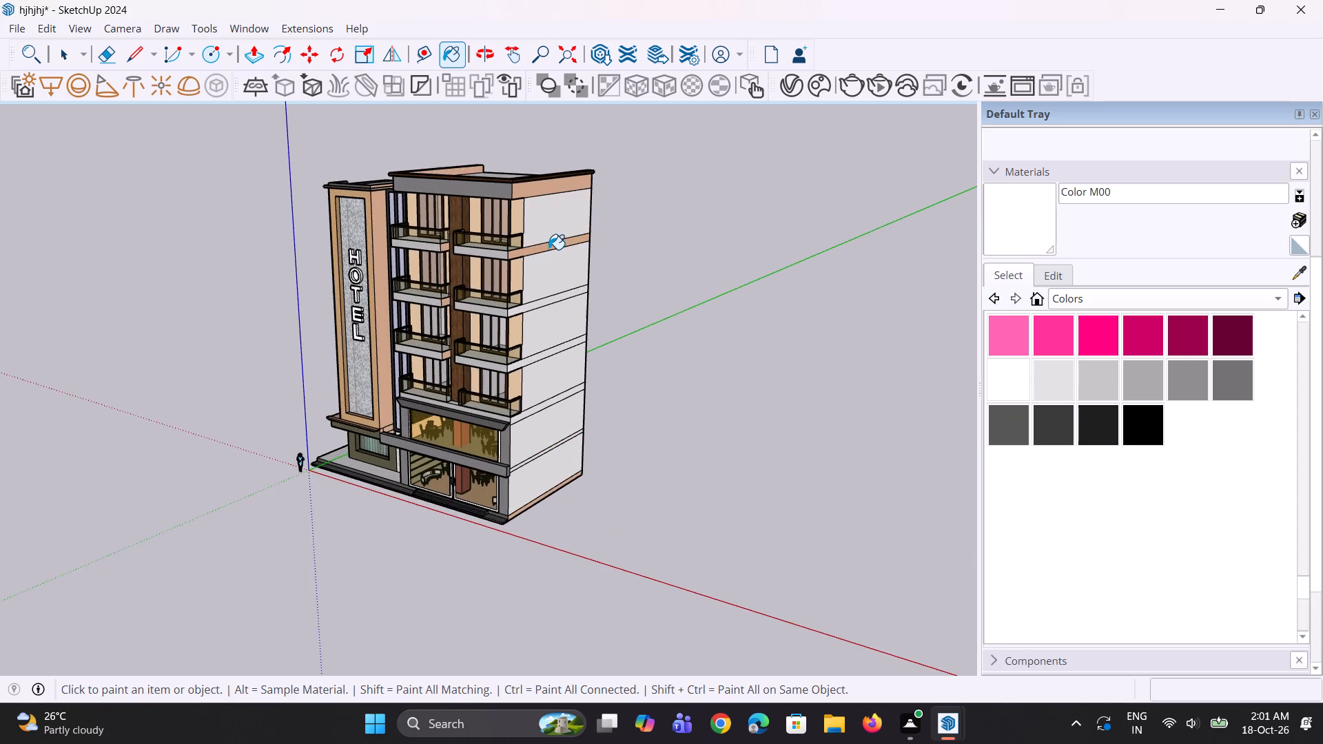
pyautogui.scroll(3, 548, 249)
pyautogui.click(548, 247)
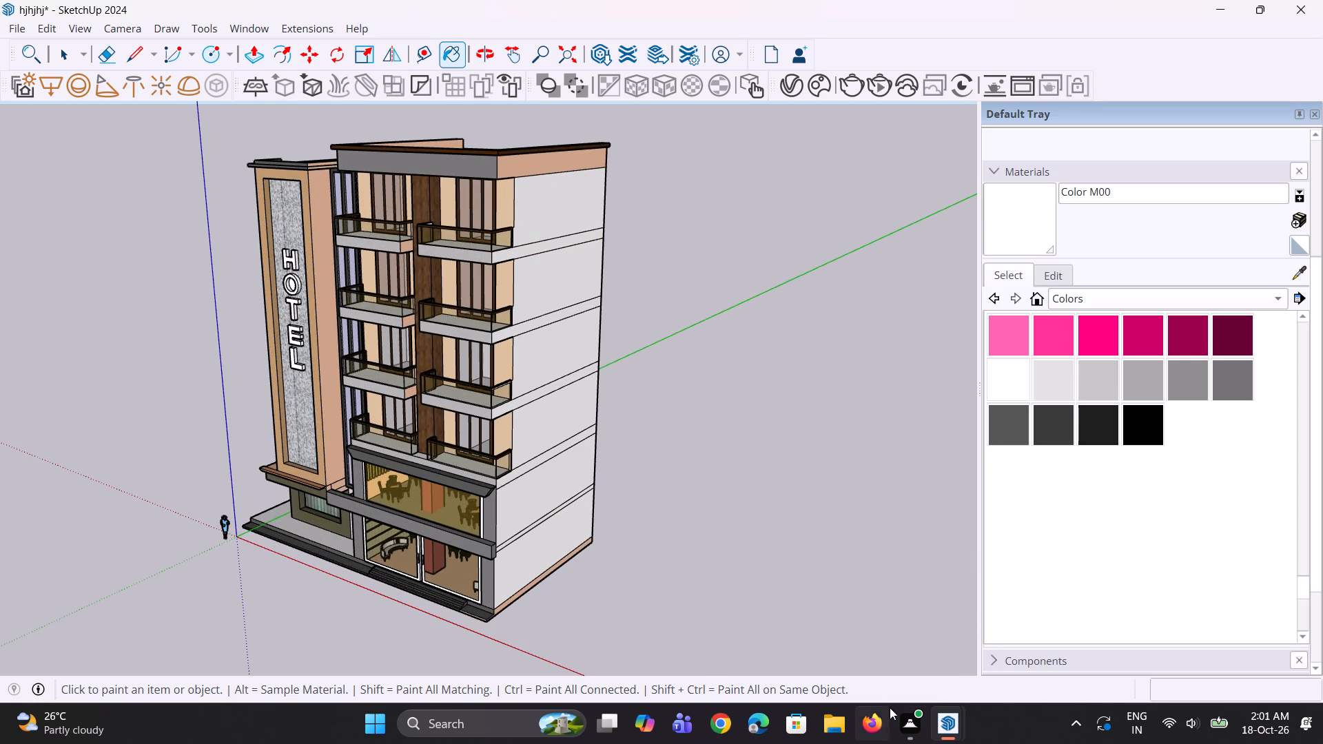
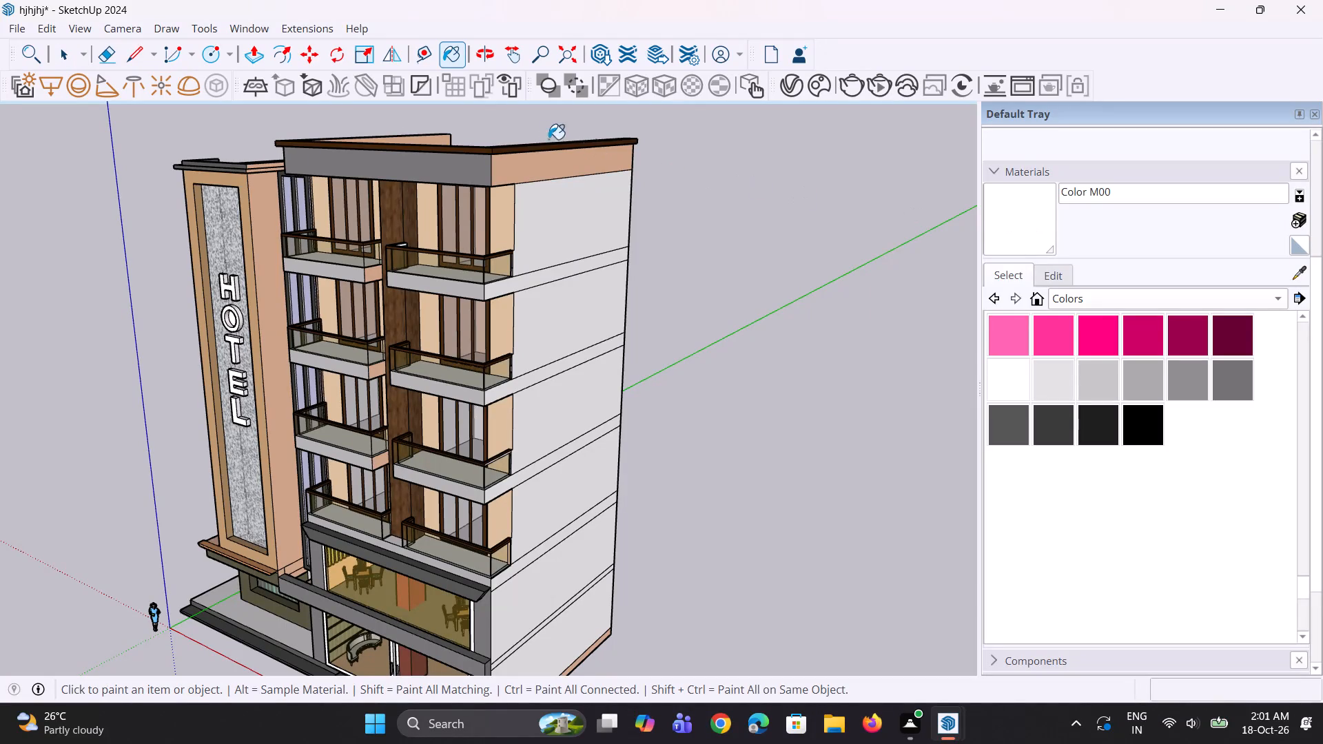
# Paint the side face of the top band below the roof edge and the roof parapet's peach inner face with Color M00.
pyautogui.click(533, 161)
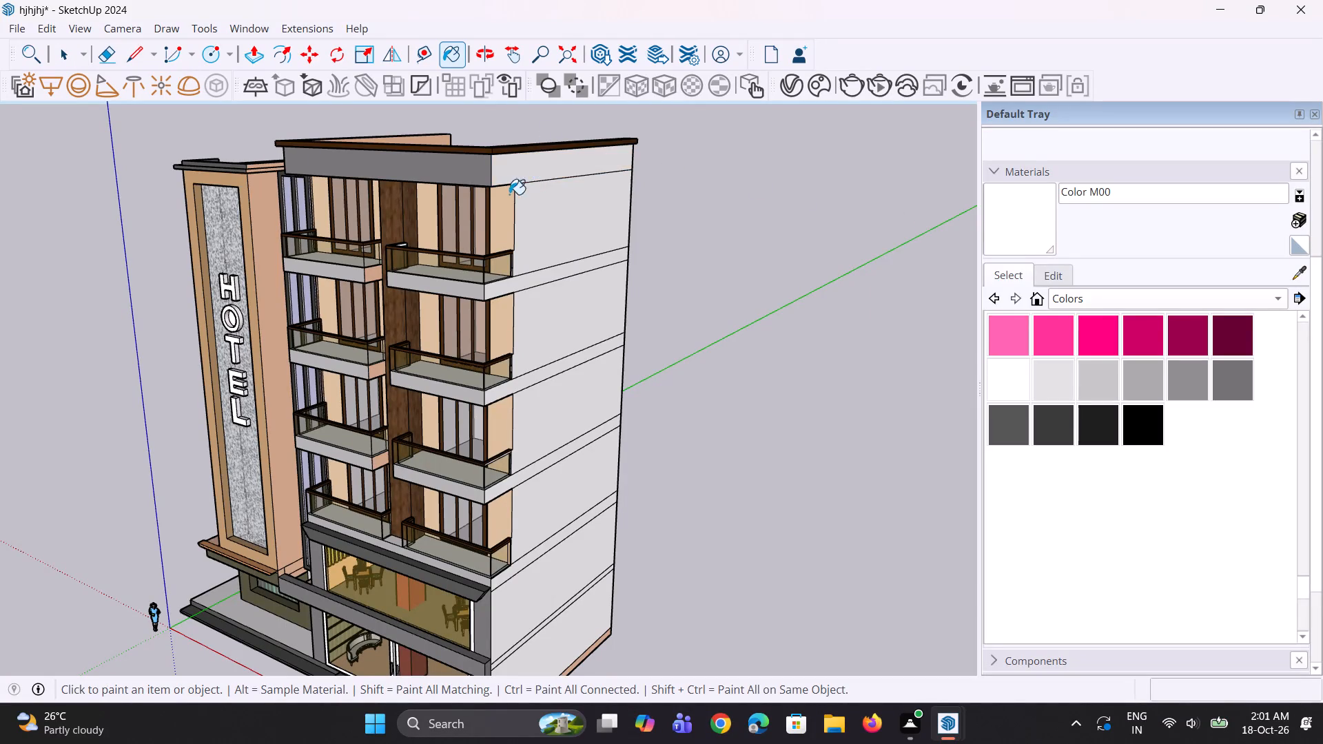
pyautogui.moveTo(405, 152); pyautogui.dragTo(415, 273, button='middle')
pyautogui.scroll(4, 359, 181)
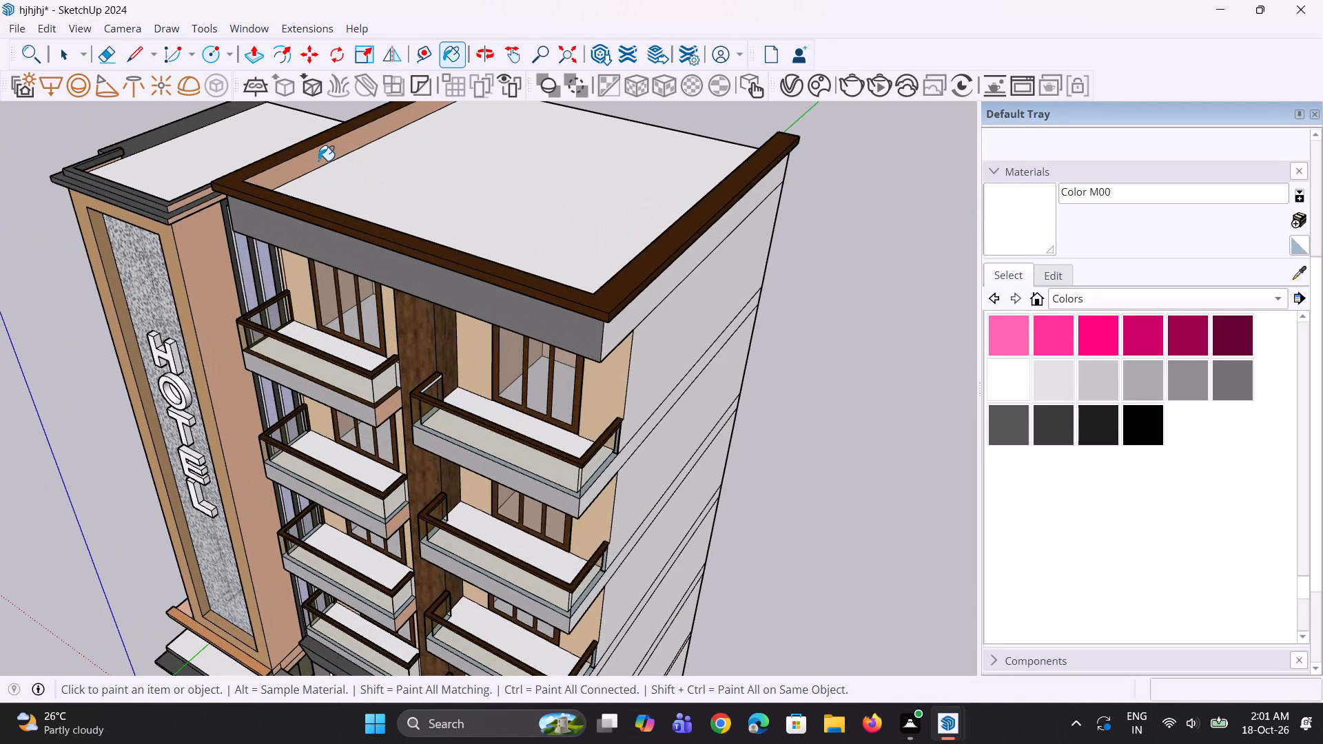
pyautogui.click(318, 161)
# Paint the peach side strip of the HOTEL sign tower and the ledge surface at its foot with Color M00.
pyautogui.scroll(1, 368, 246)
pyautogui.moveTo(371, 250); pyautogui.dragTo(0, 233, button='middle')
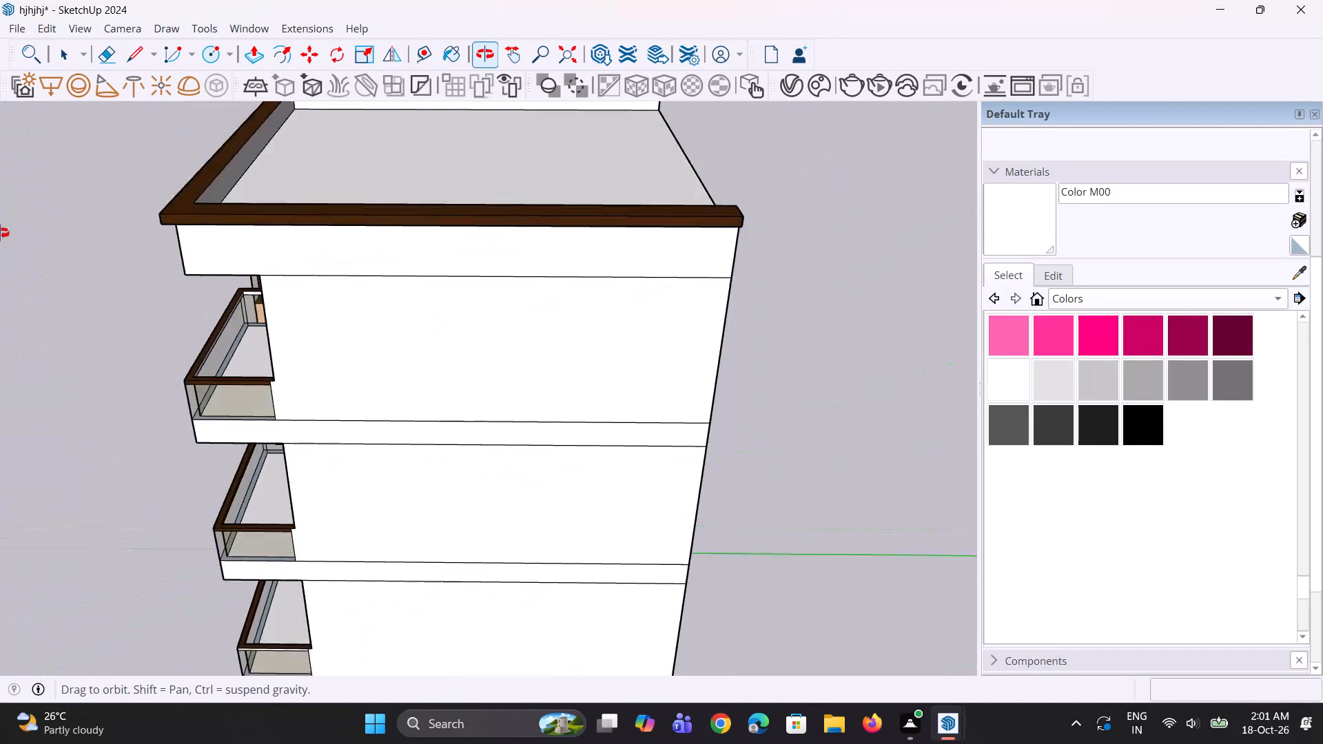
pyautogui.moveTo(0, 233); pyautogui.dragTo(642, 224, button='middle')
pyautogui.scroll(-5, 574, 196)
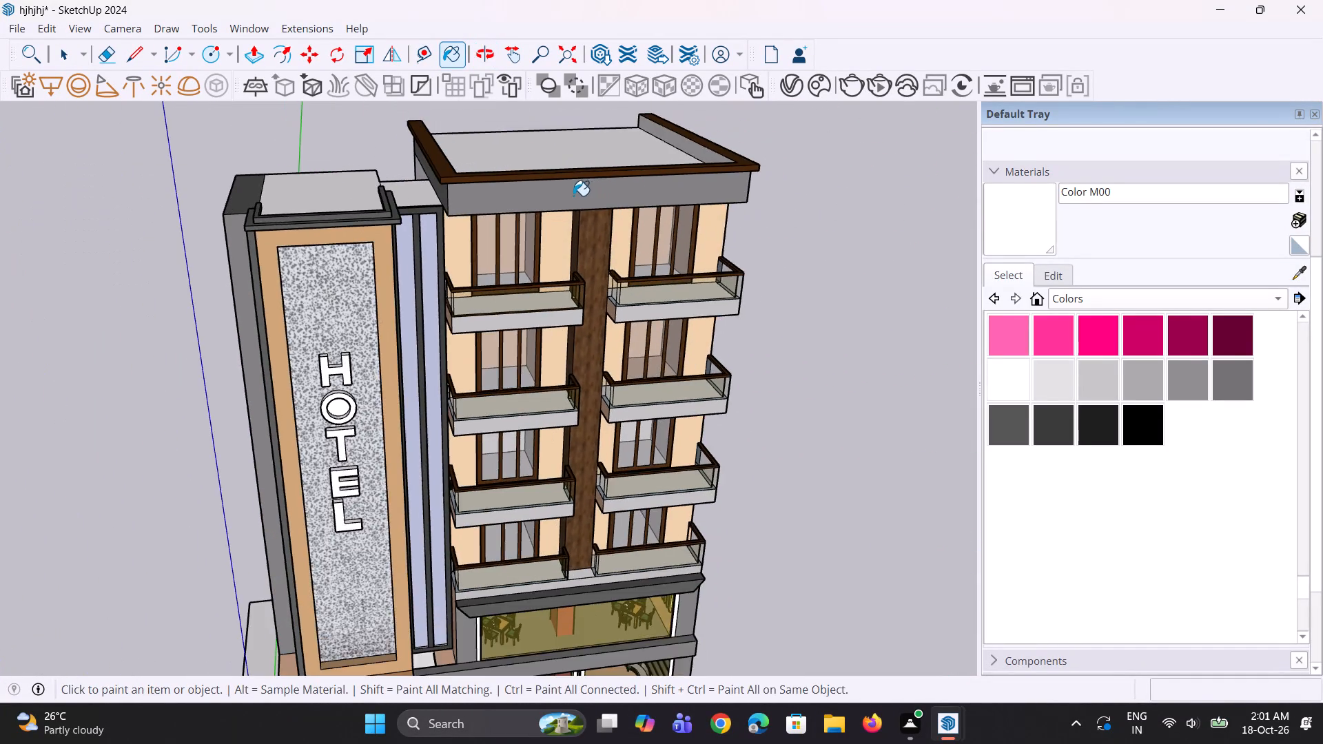
pyautogui.scroll(-5, 491, 199)
pyautogui.moveTo(322, 238); pyautogui.dragTo(891, 193, button='middle')
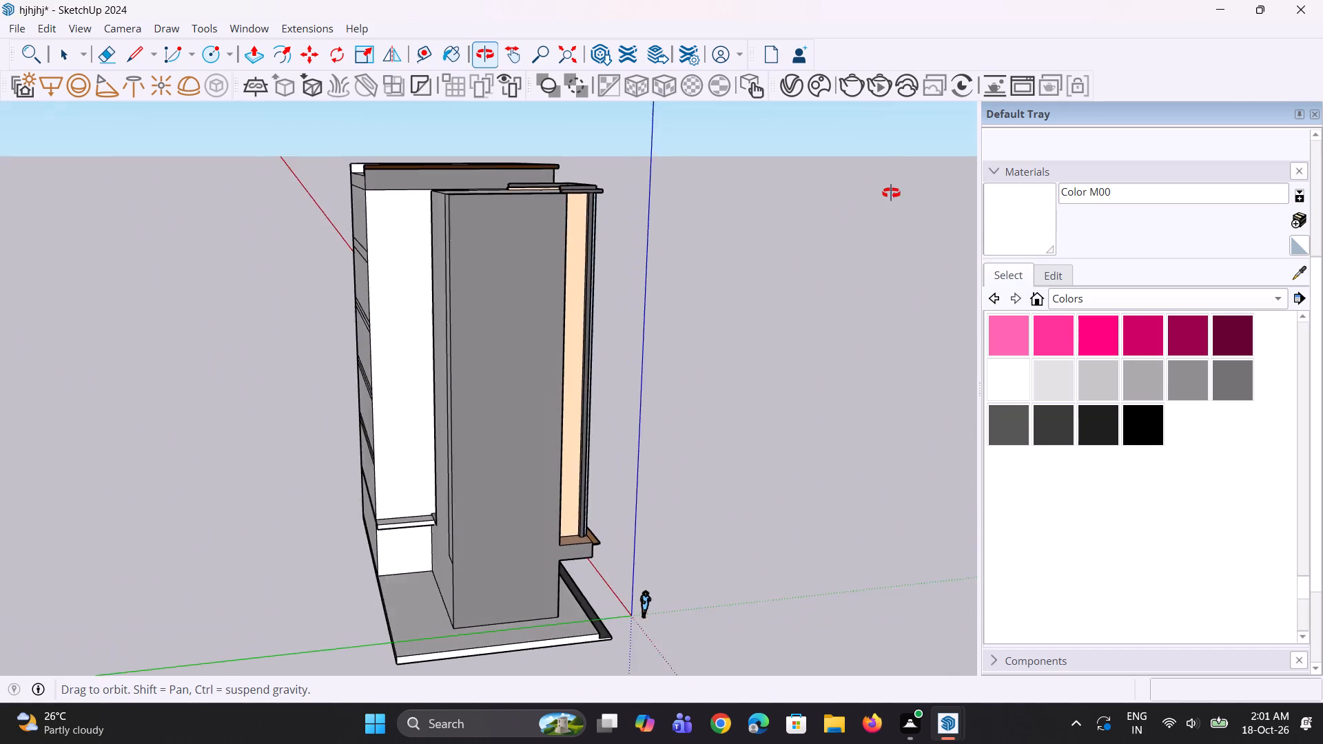
pyautogui.moveTo(891, 193); pyautogui.dragTo(353, 169, button='middle')
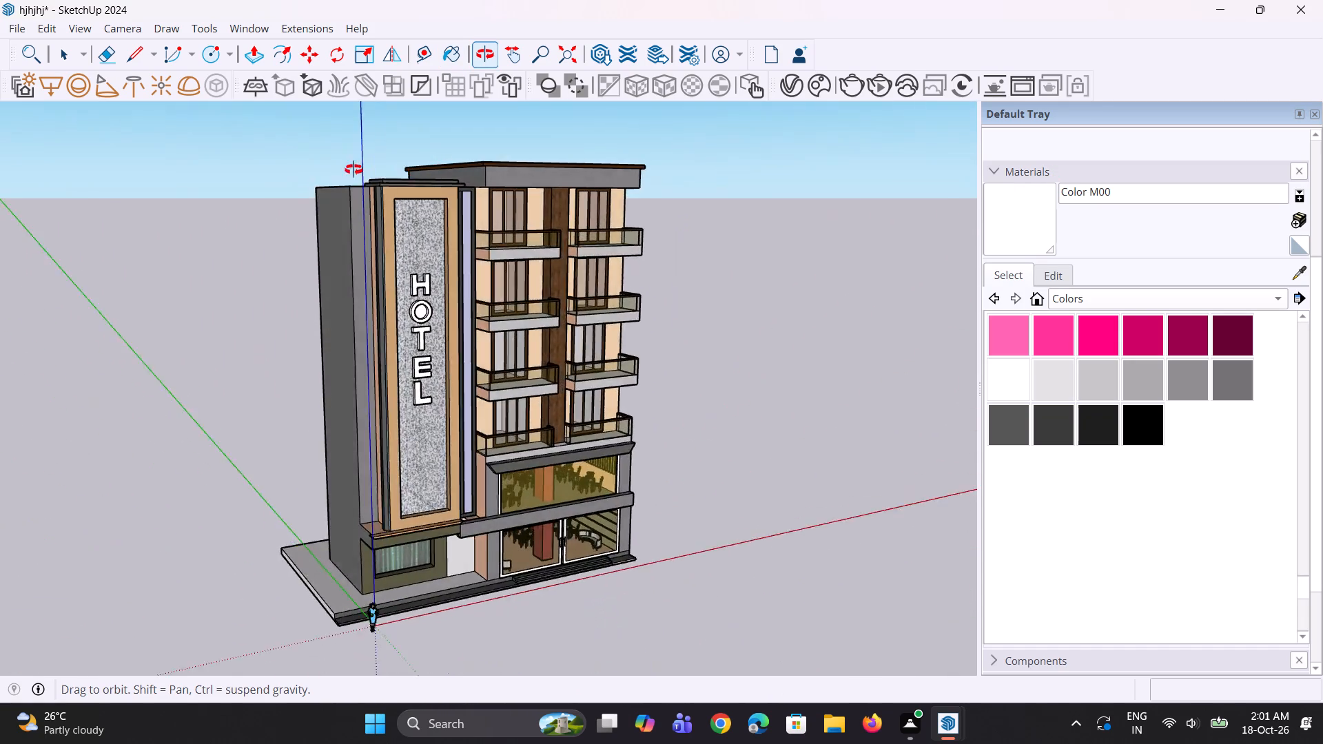
pyautogui.moveTo(353, 169); pyautogui.dragTo(255, 161, button='middle')
pyautogui.moveTo(382, 289); pyautogui.dragTo(648, 260, button='middle')
pyautogui.scroll(1, 542, 293)
pyautogui.scroll(4, 351, 587)
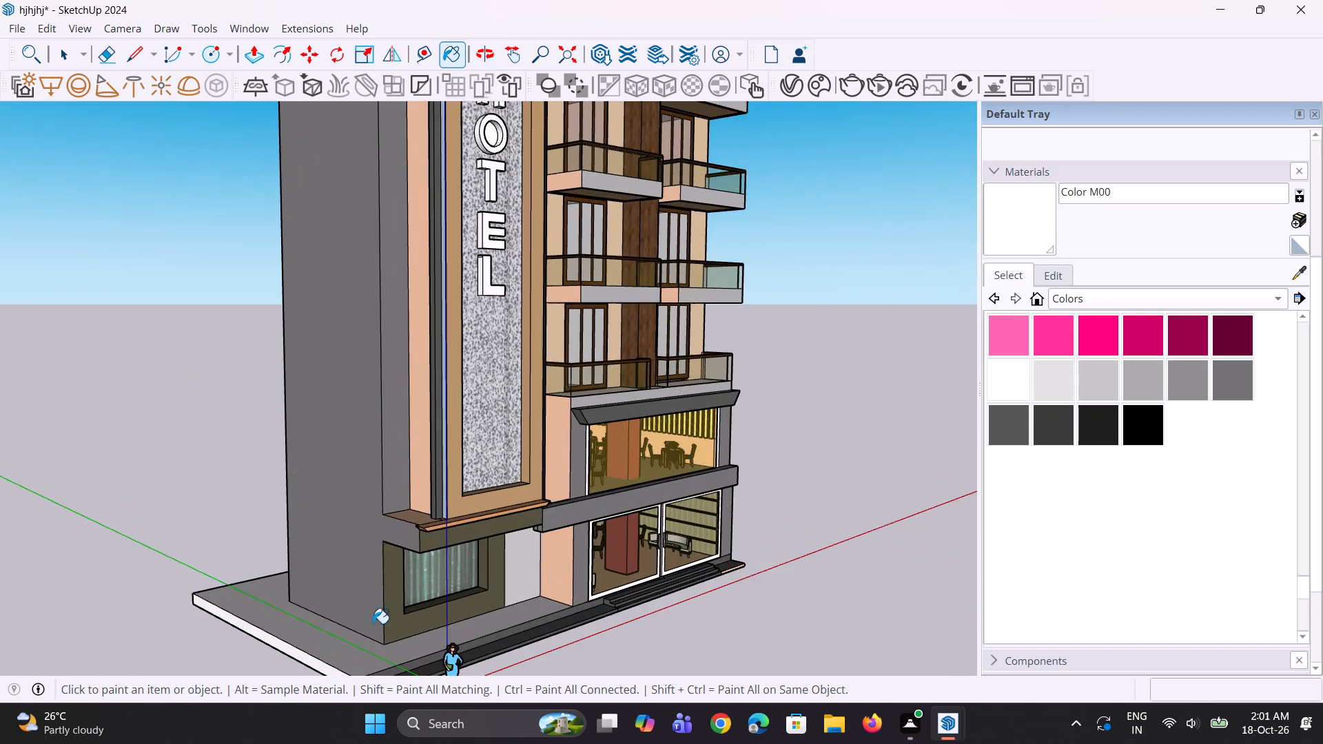
pyautogui.scroll(2, 420, 552)
pyautogui.click(411, 512)
pyautogui.click(415, 463)
# Paint the ground-floor wall panel between the curtained window and the glazed entrance with Color M02, replacing it with Color M03.
pyautogui.scroll(-3, 418, 515)
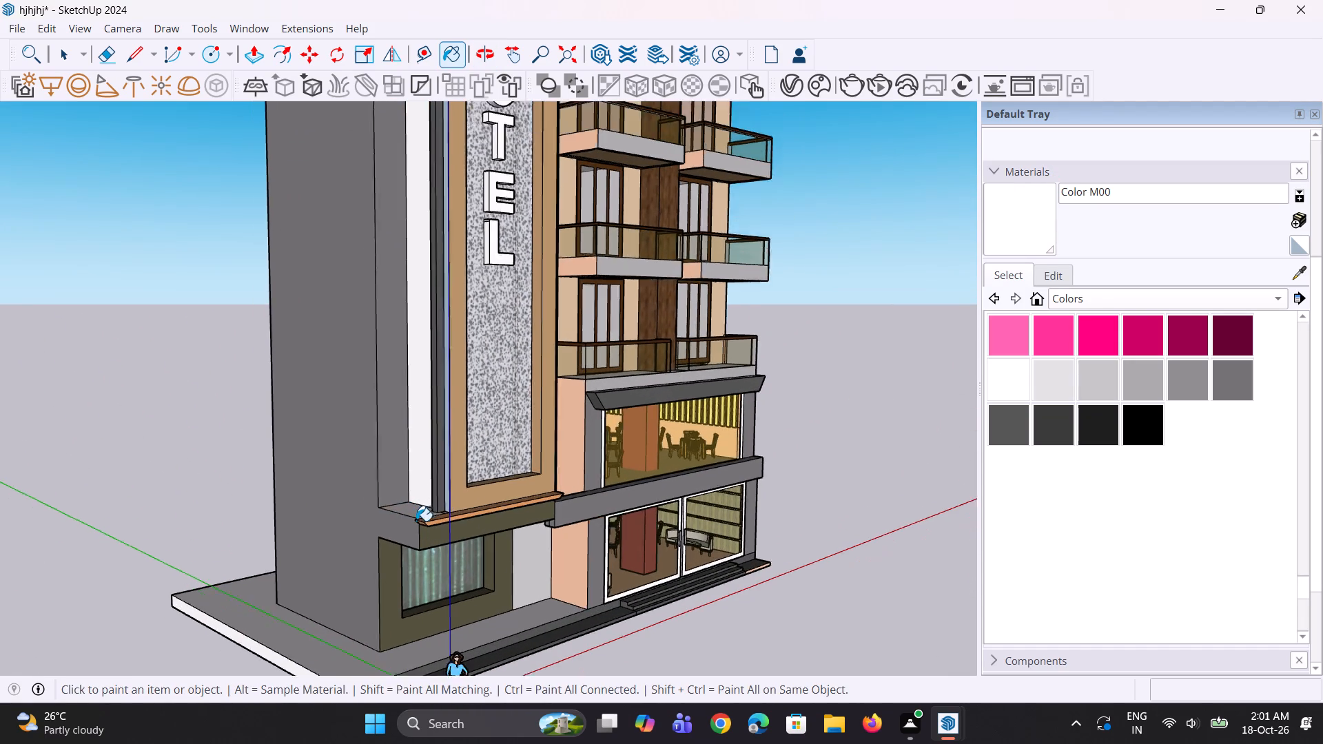
pyautogui.scroll(-7, 416, 521)
pyautogui.moveTo(425, 517); pyautogui.dragTo(170, 508, button='middle')
pyautogui.moveTo(422, 488); pyautogui.dragTo(369, 485, button='middle')
pyautogui.scroll(5, 454, 520)
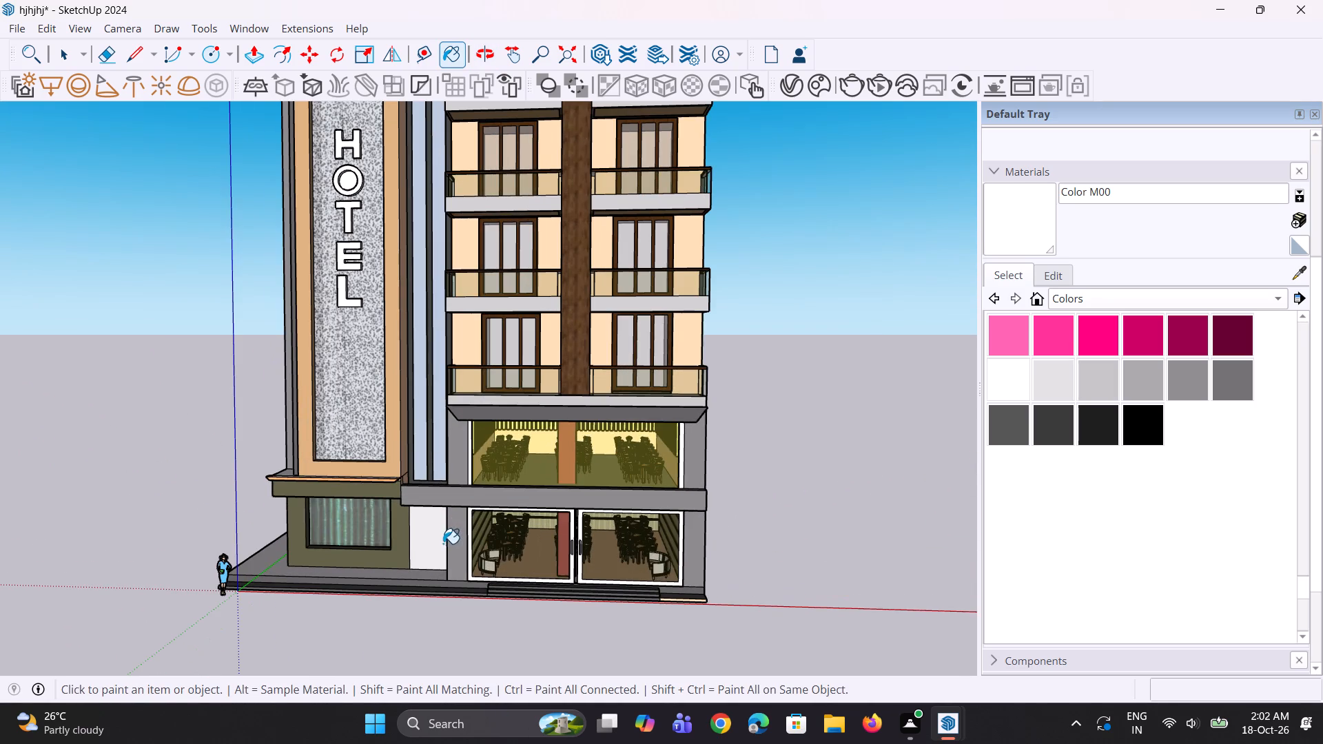
pyautogui.click(1099, 380)
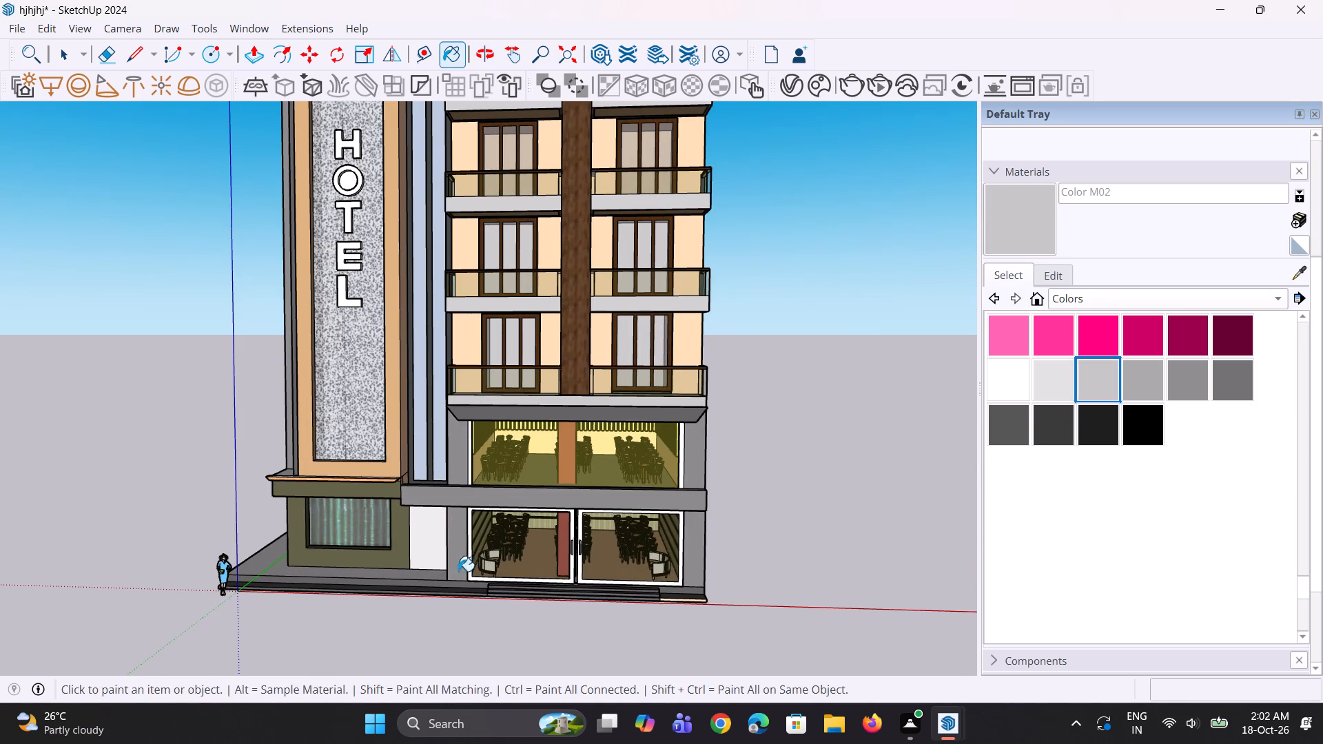
pyautogui.click(426, 541)
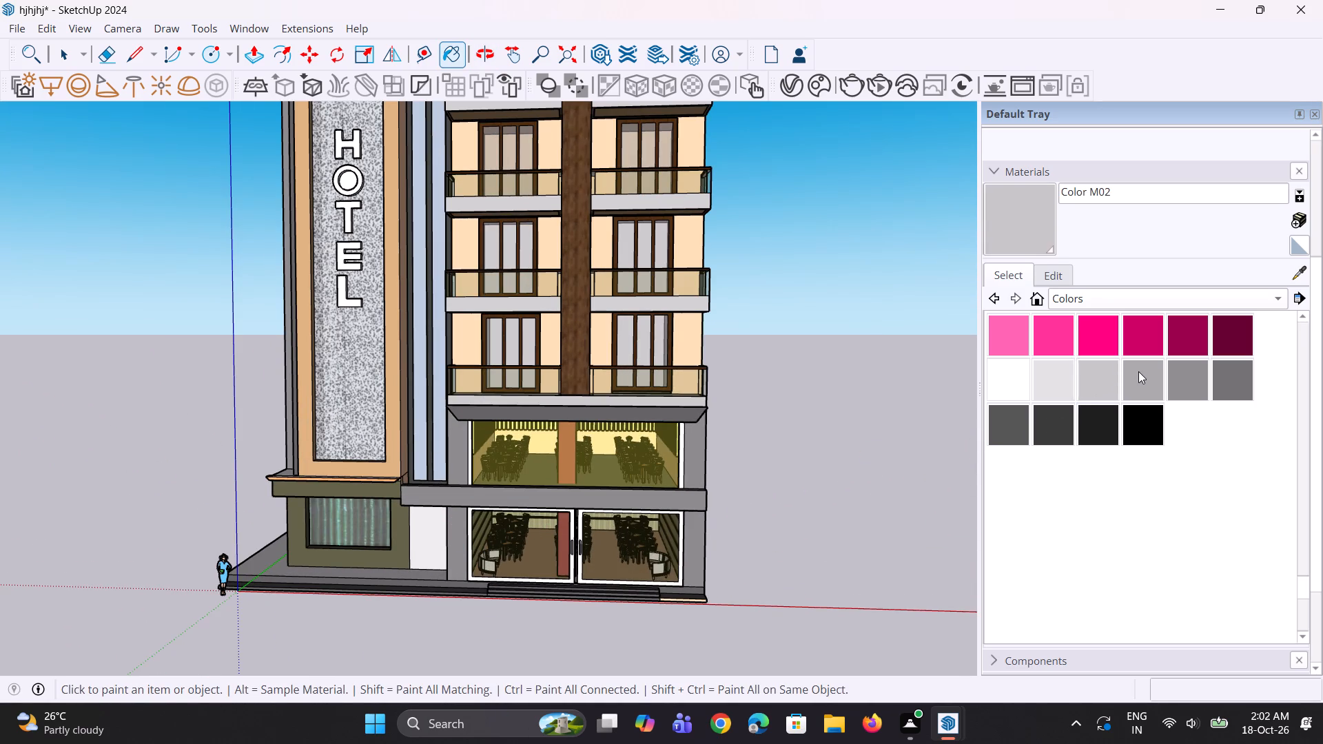
pyautogui.click(1142, 371)
pyautogui.click(435, 545)
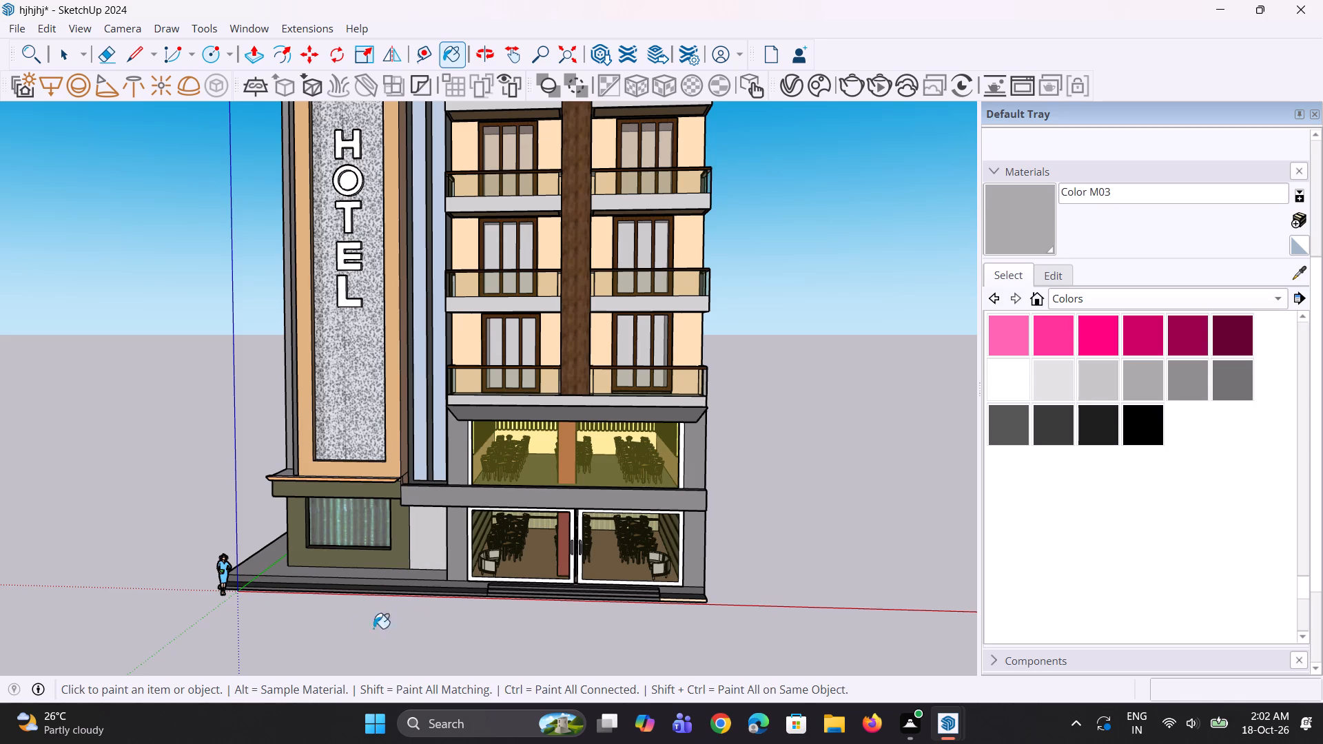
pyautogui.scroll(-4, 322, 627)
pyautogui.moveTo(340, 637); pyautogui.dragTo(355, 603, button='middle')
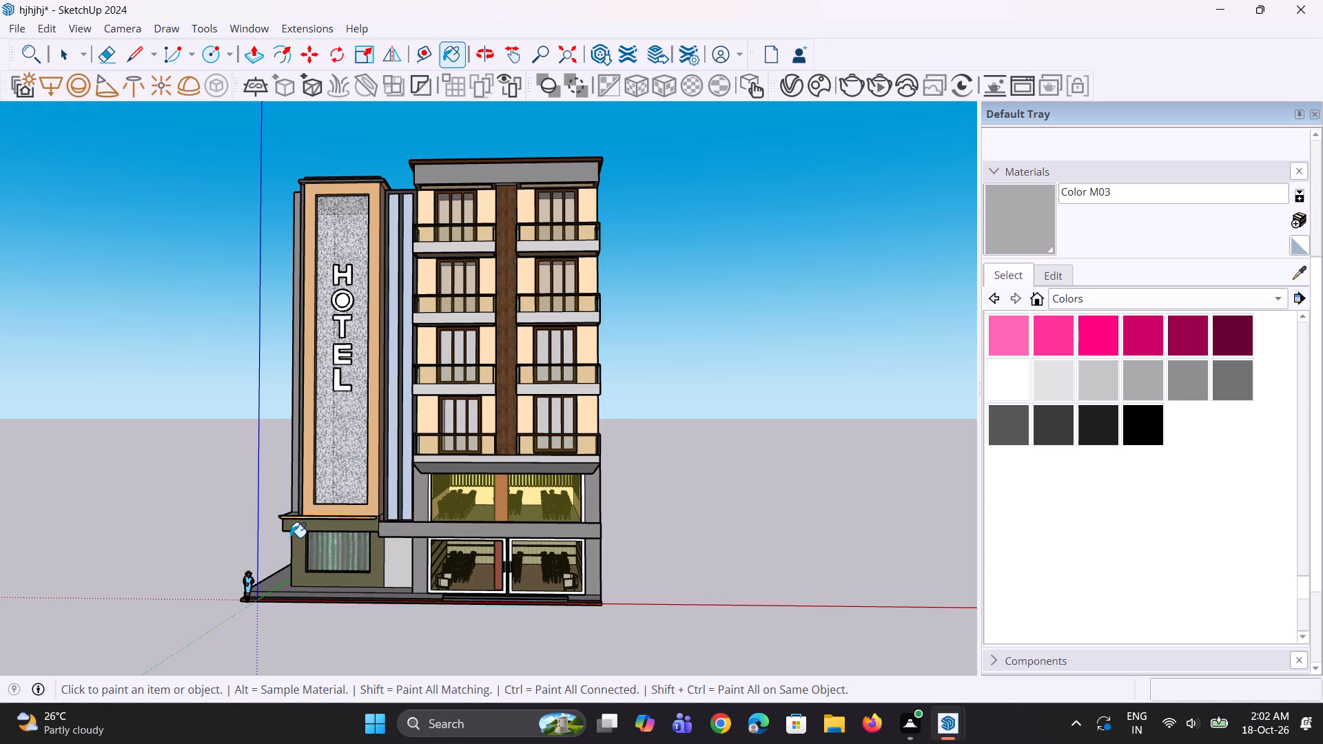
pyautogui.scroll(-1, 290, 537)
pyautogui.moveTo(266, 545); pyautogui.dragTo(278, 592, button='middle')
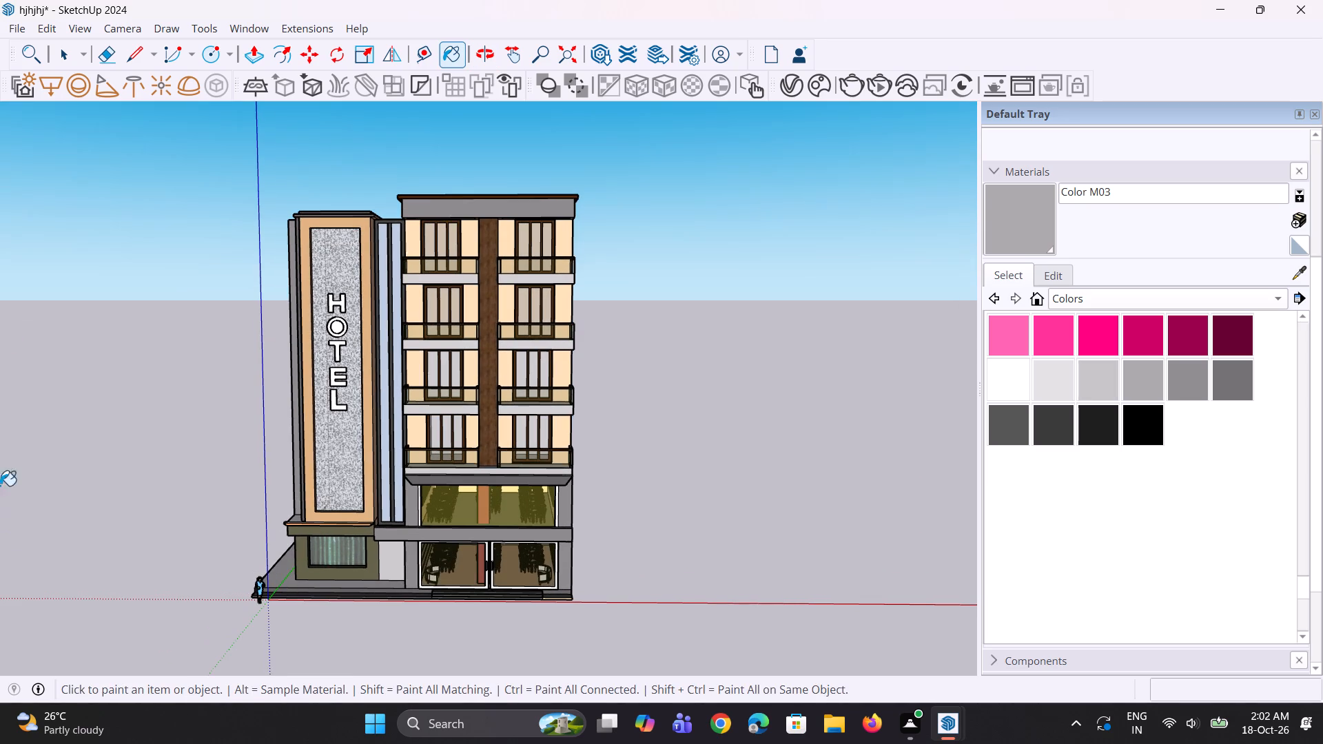
# Open the Chaos Cosmos library from the V-Ray Asset Editor and go to its home page with all assets.
pyautogui.click(795, 89)
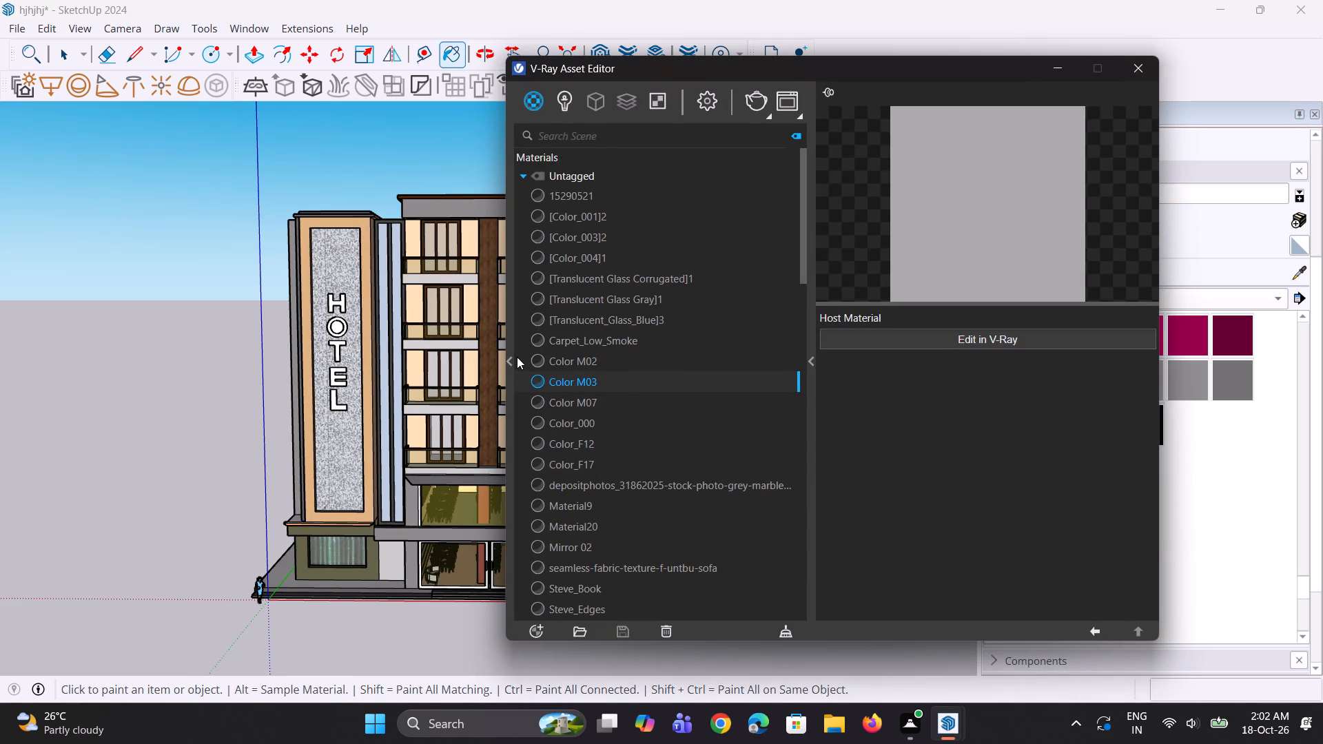
pyautogui.click(506, 362)
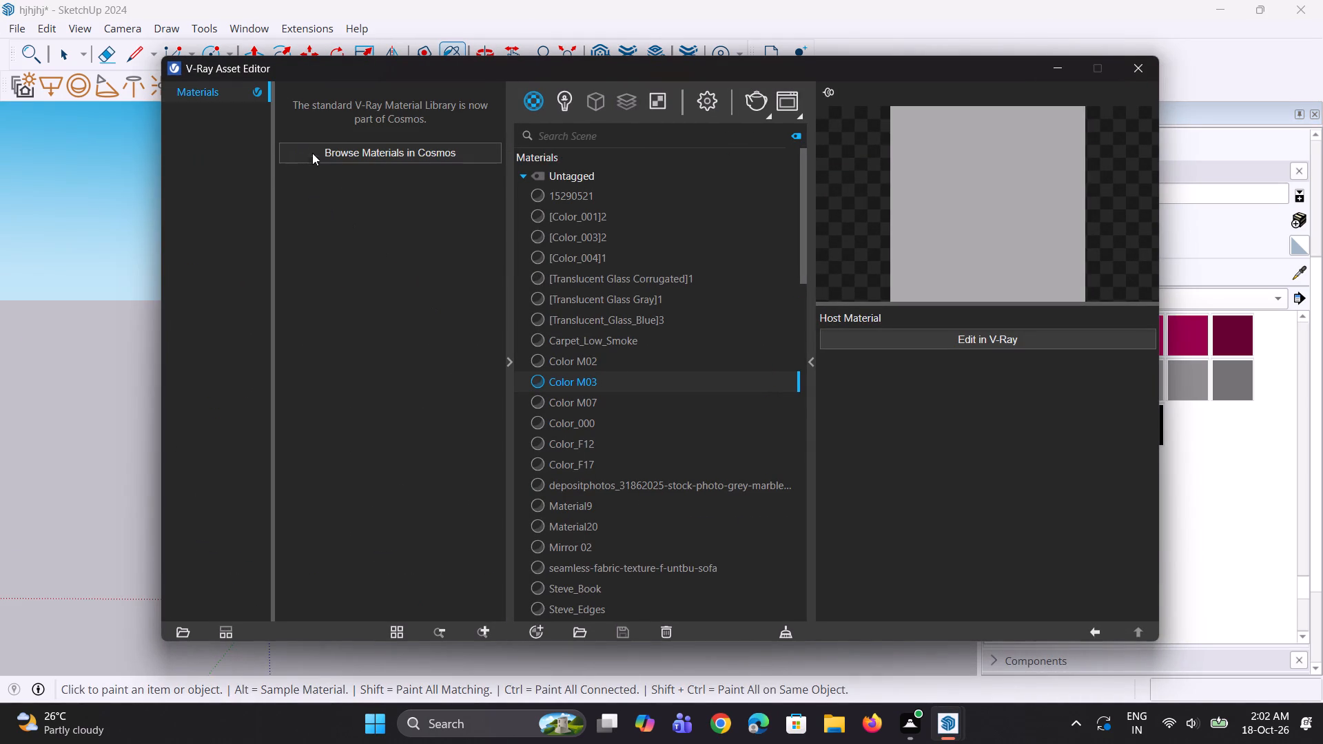
pyautogui.click(320, 162)
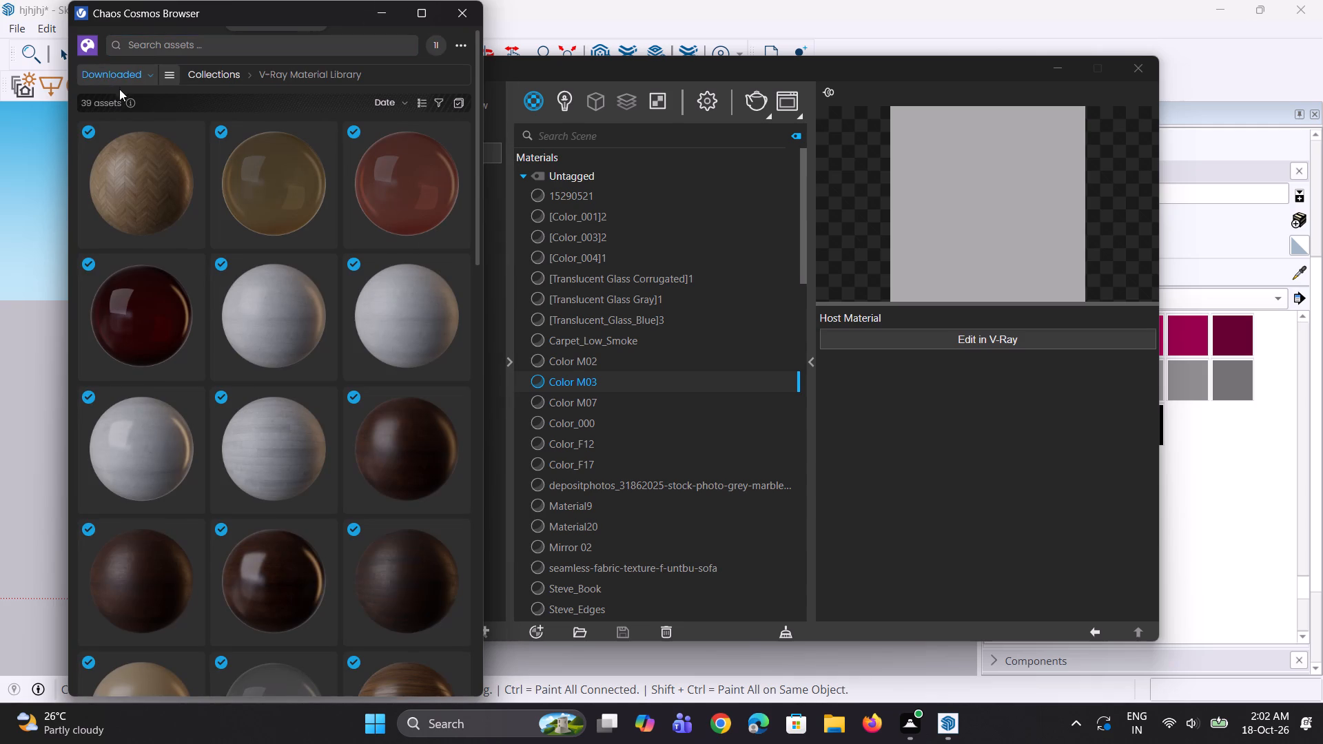
pyautogui.click(209, 76)
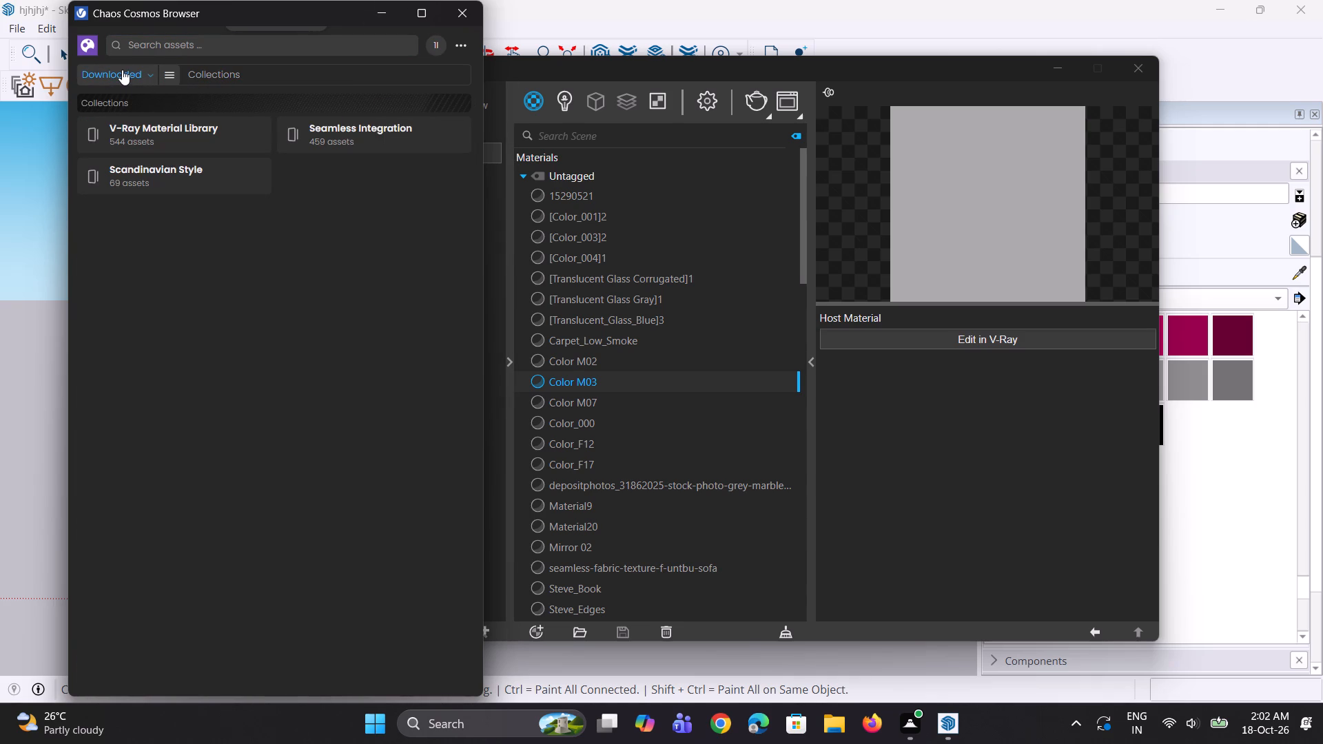
pyautogui.click(122, 70)
pyautogui.click(130, 53)
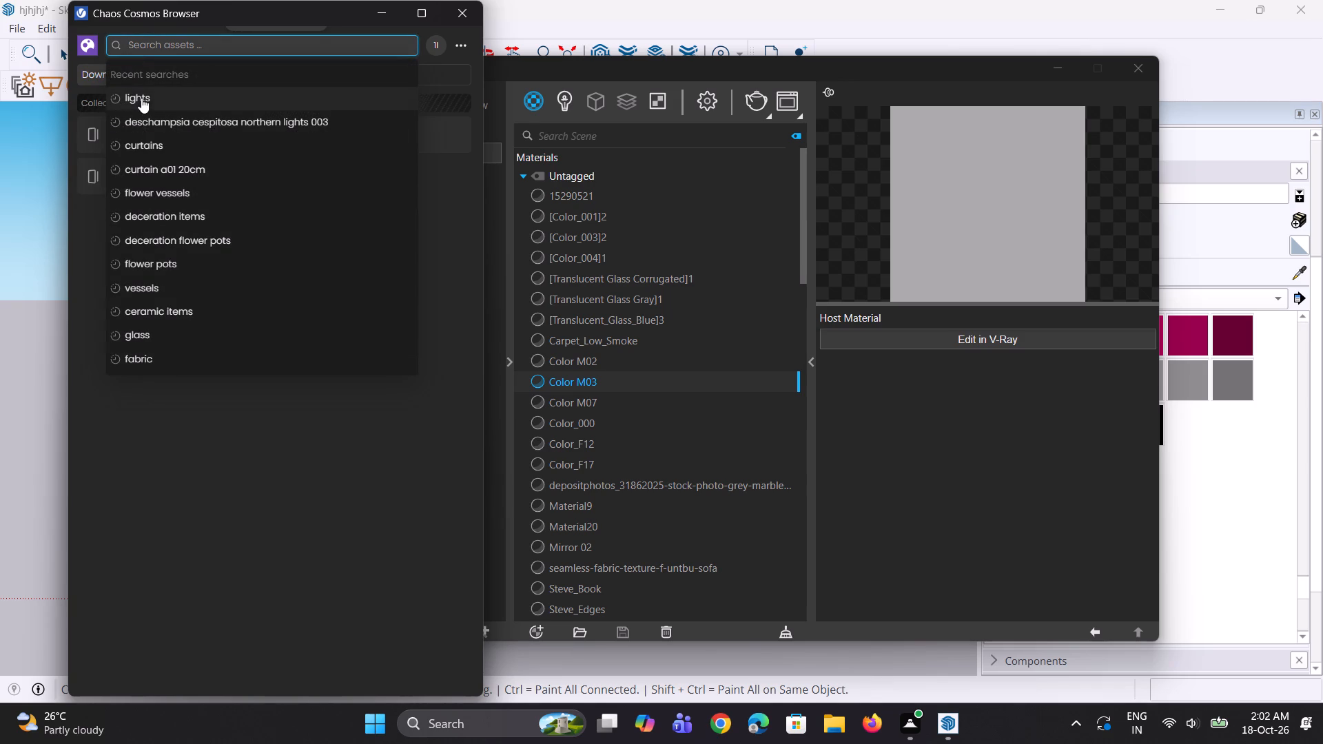
pyautogui.click(83, 49)
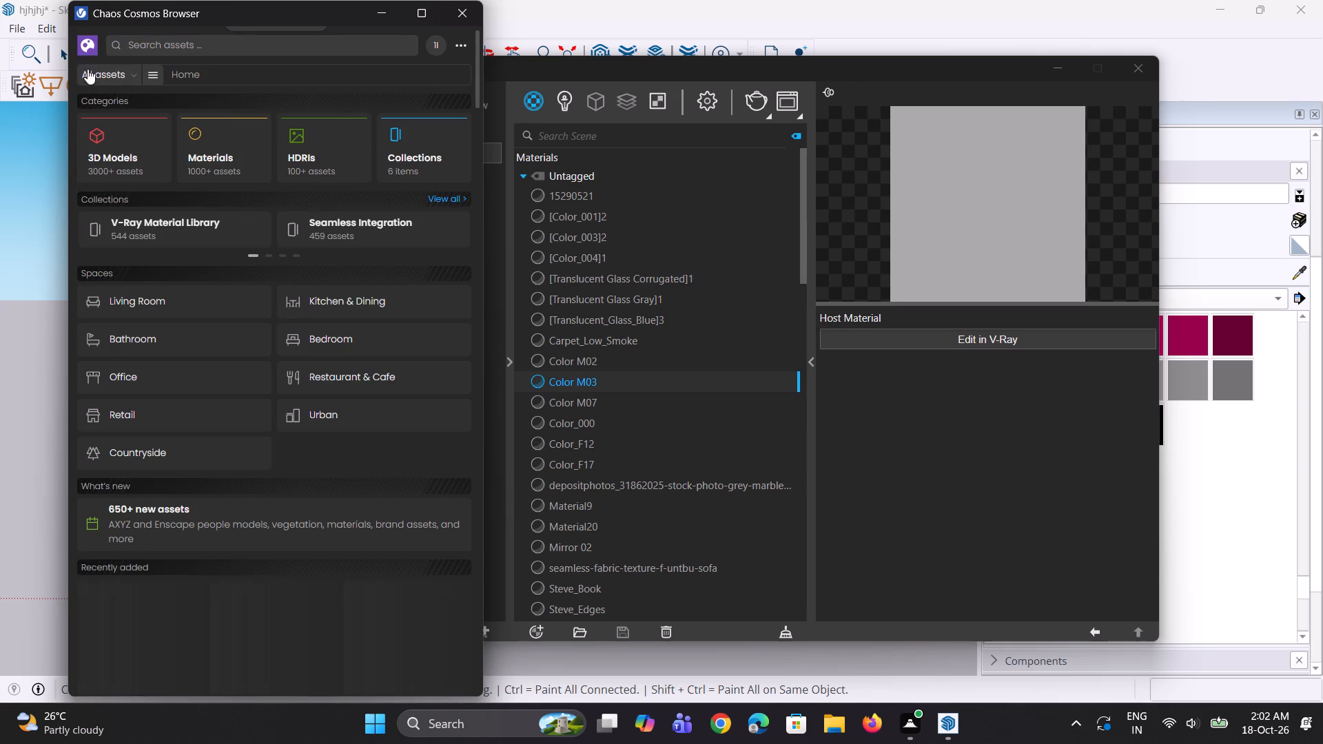
# Show the Wall lights category of the Lighting 3D models in the Cosmos library.
pyautogui.click(158, 76)
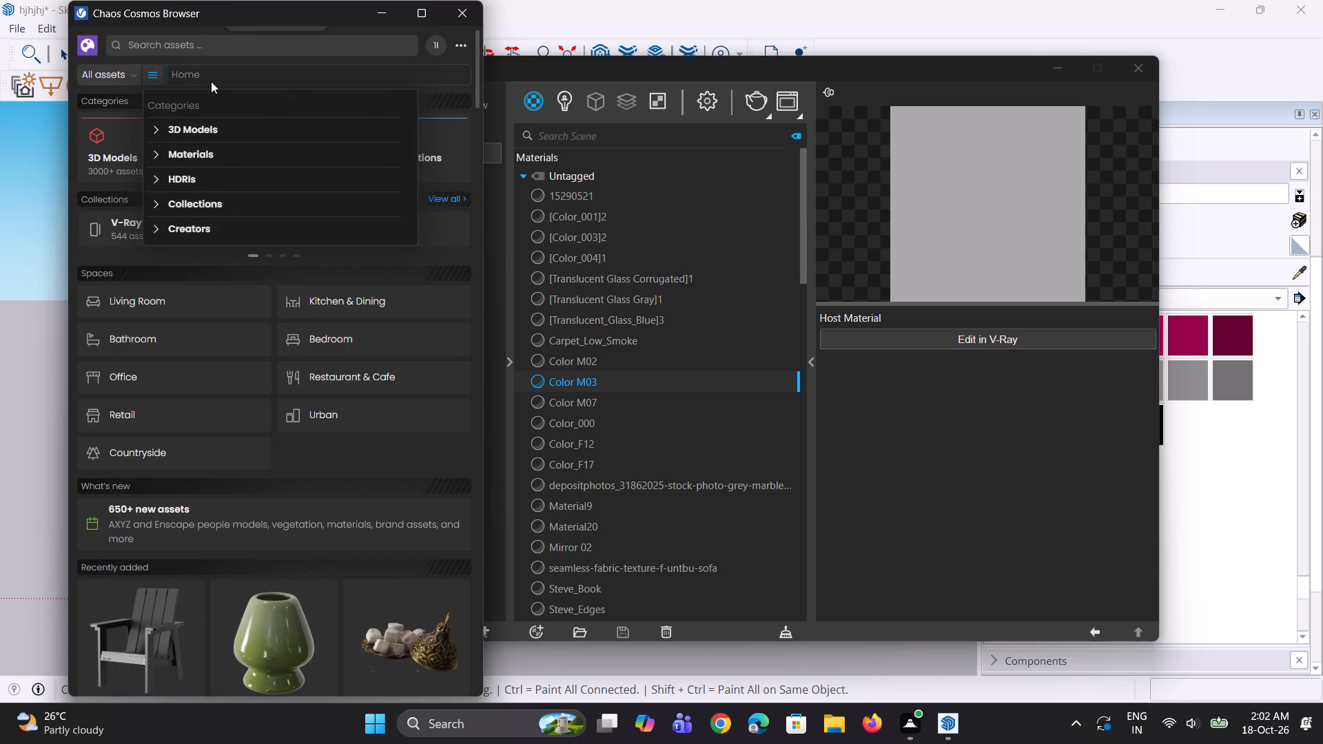
pyautogui.click(198, 132)
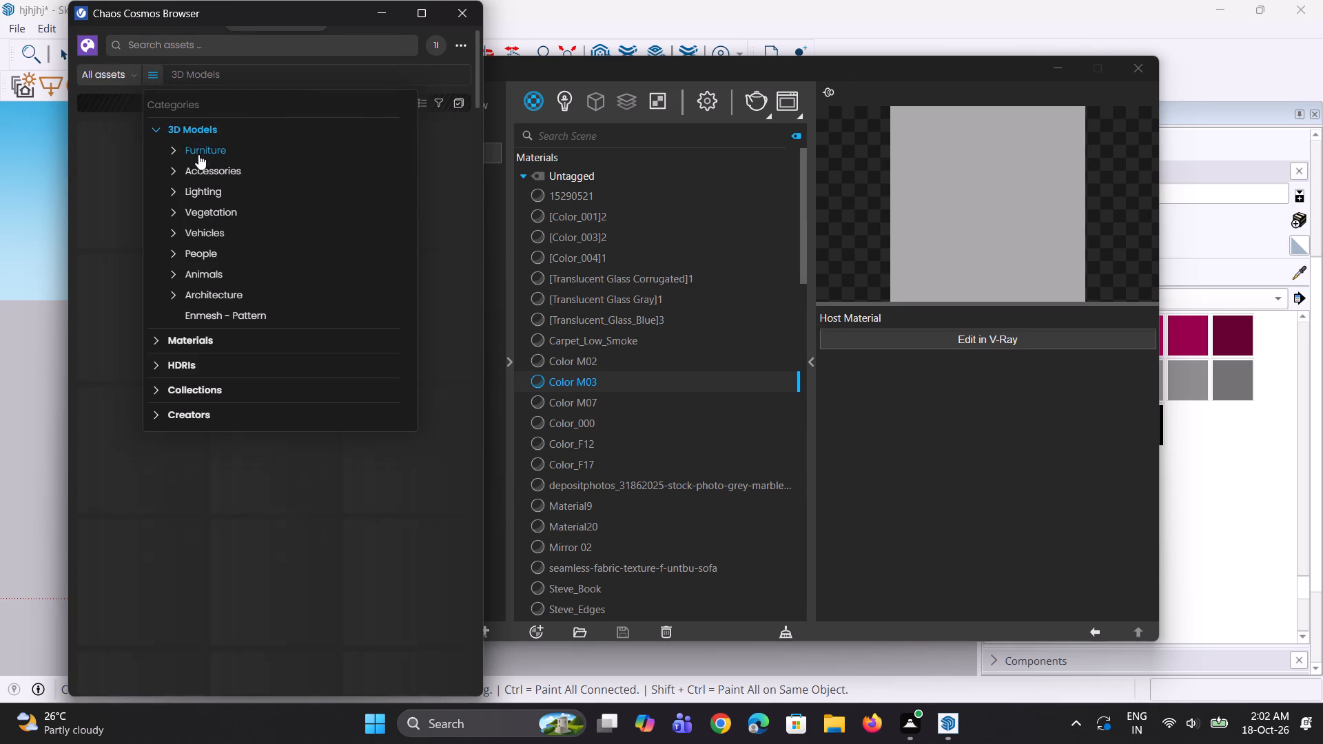
pyautogui.click(200, 187)
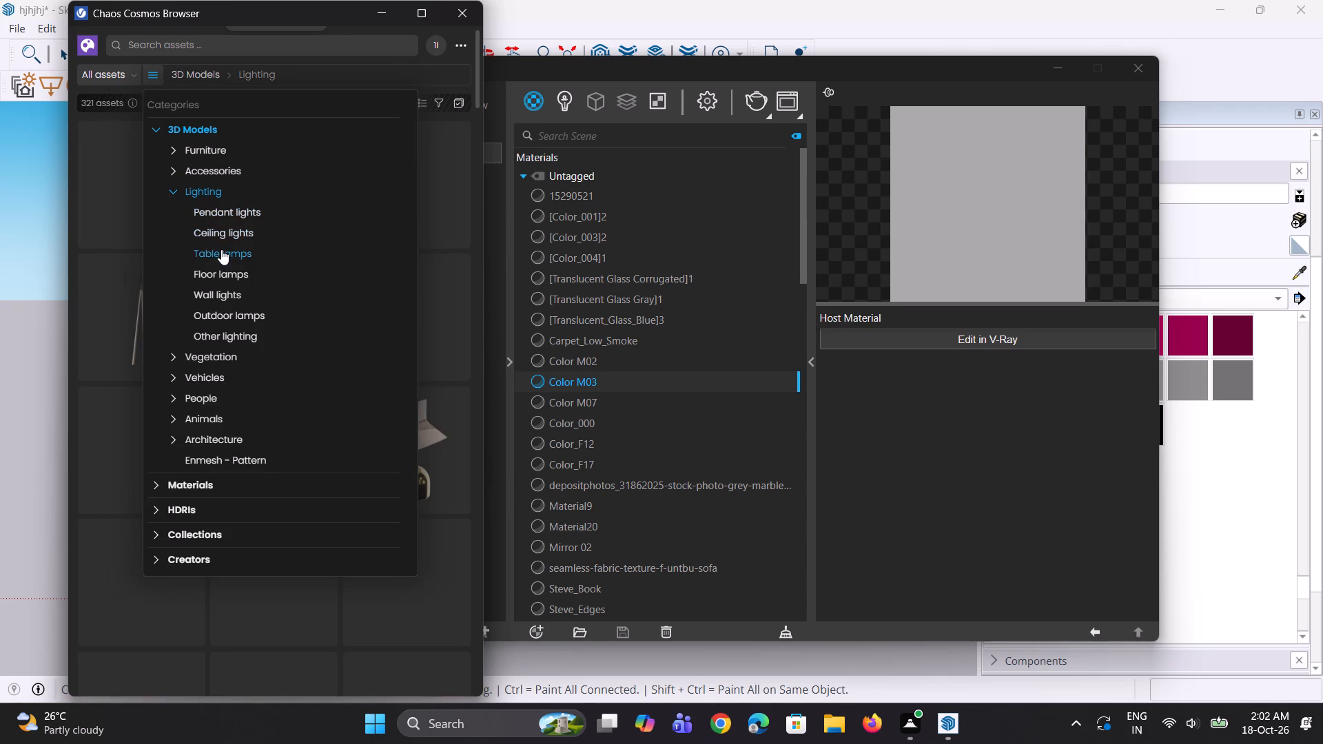
pyautogui.click(219, 293)
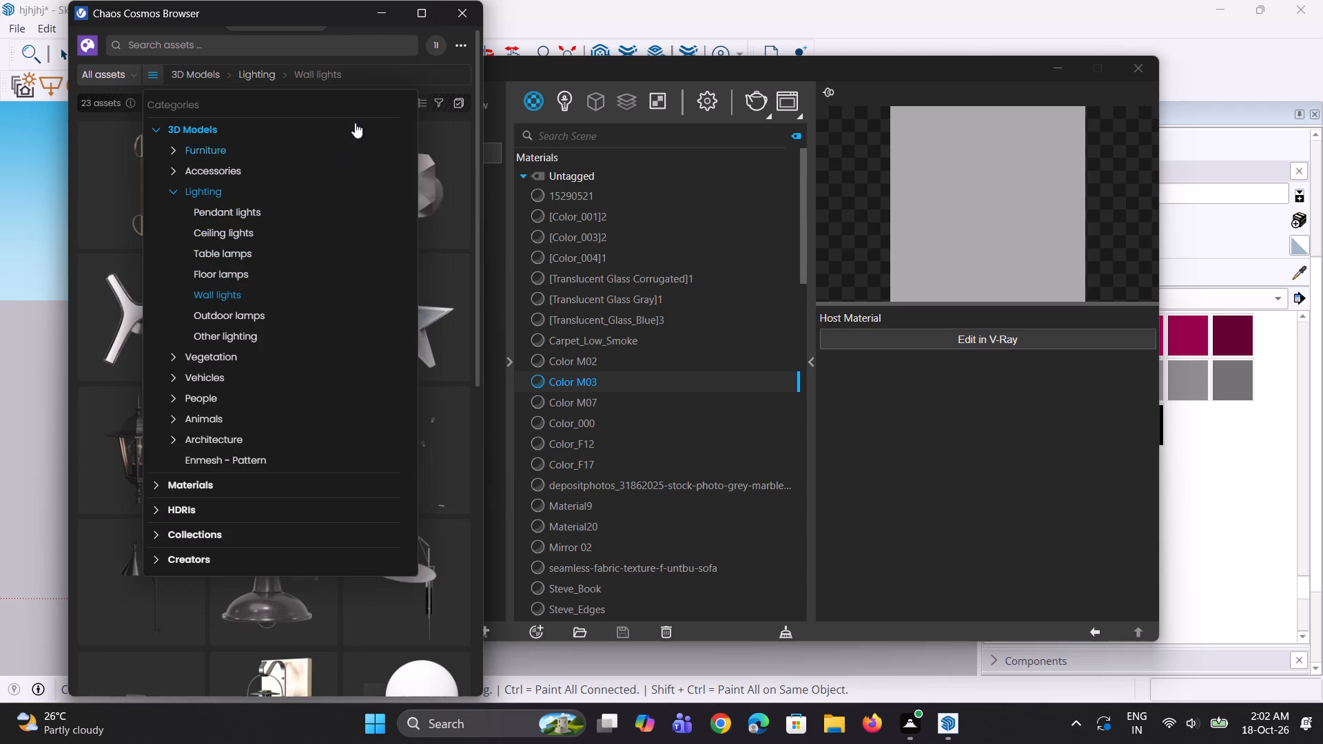
pyautogui.scroll(-4, 114, 273)
pyautogui.click(114, 274)
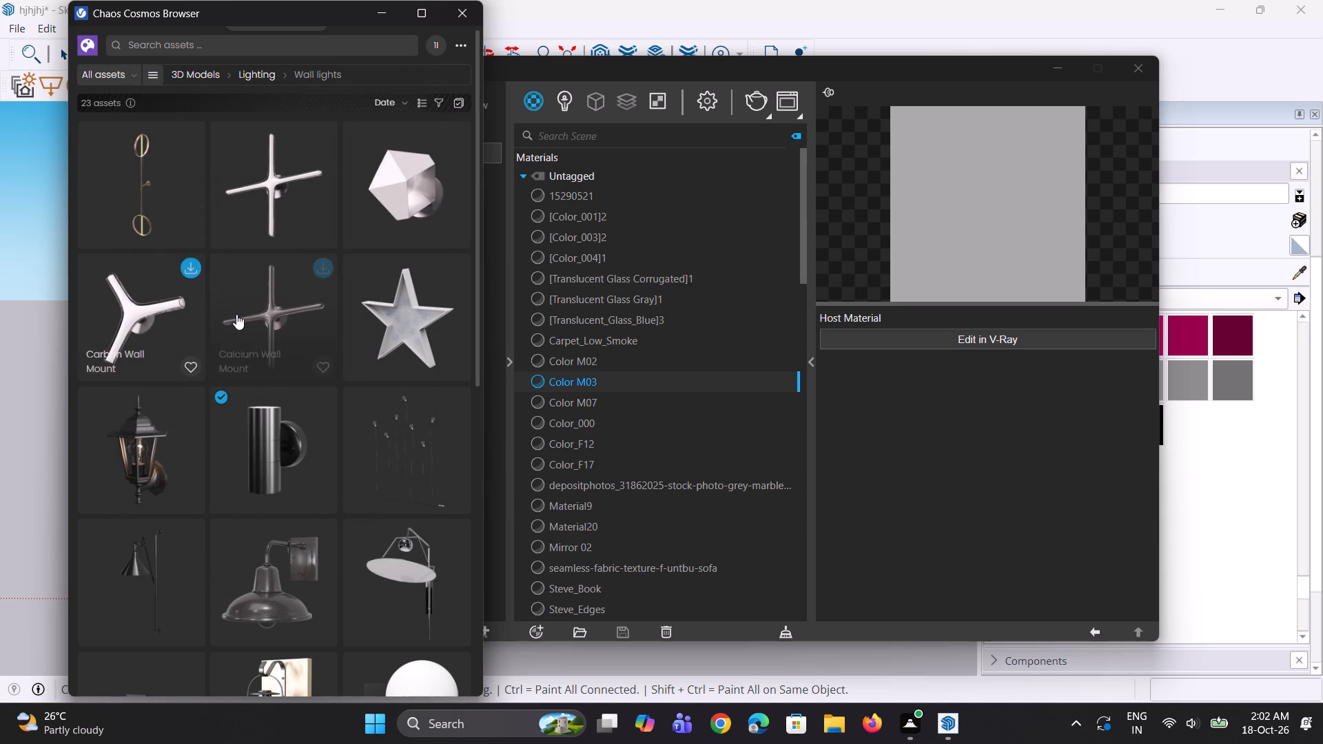
# Look through the wall light models for one that suits the hotel.
pyautogui.scroll(-2, 239, 314)
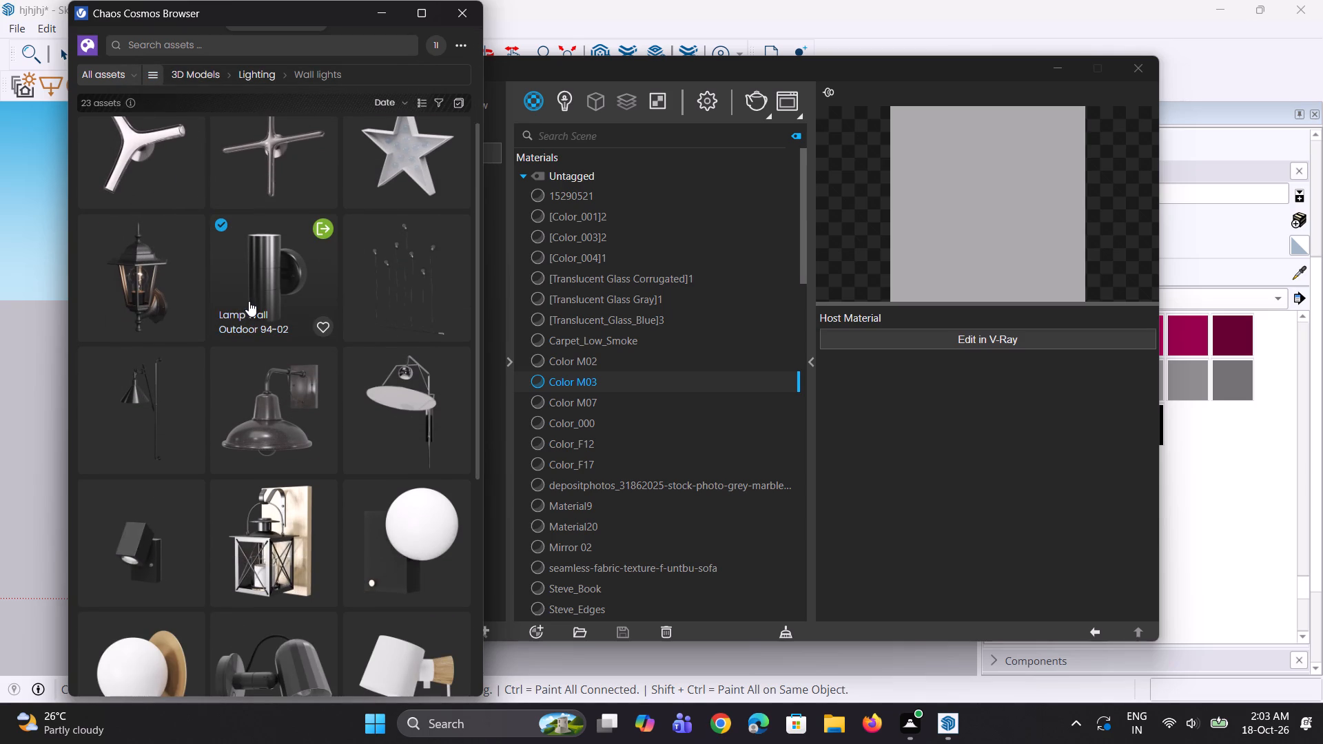
pyautogui.scroll(-3, 255, 292)
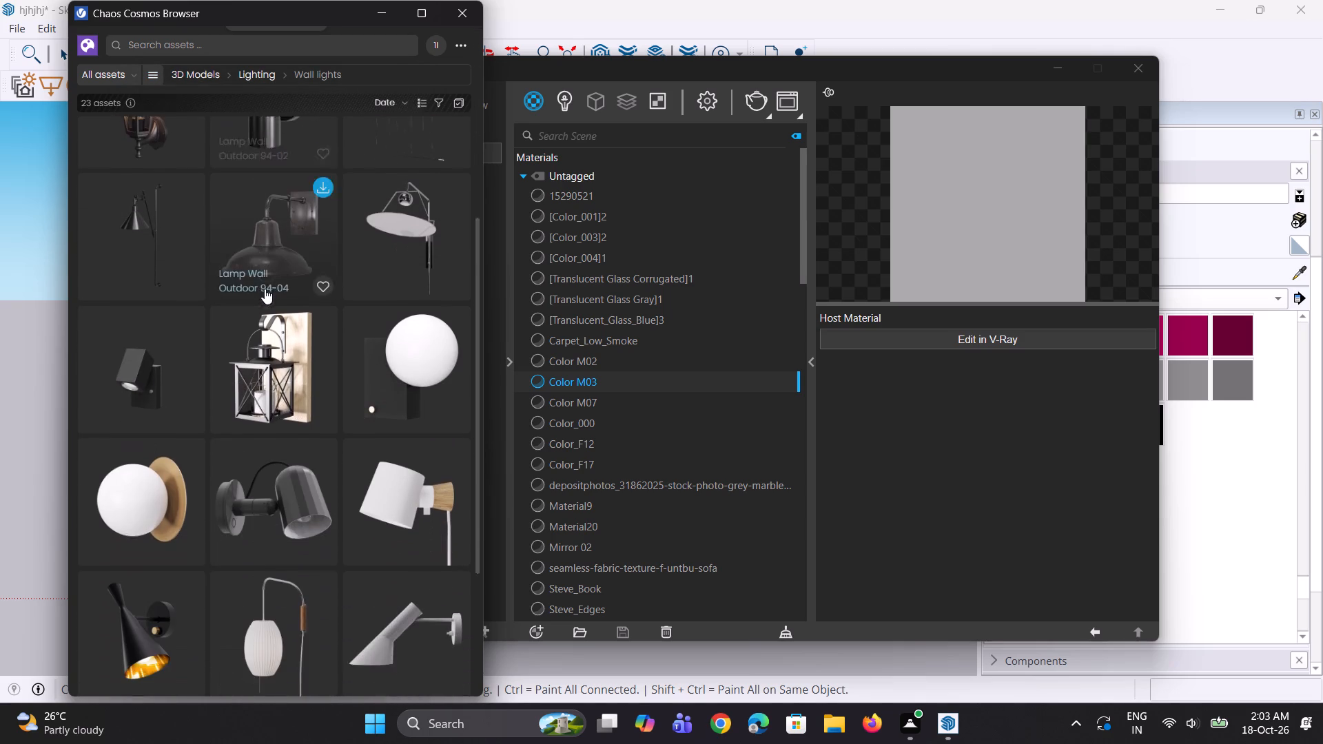
pyautogui.scroll(-7, 272, 287)
pyautogui.scroll(4, 274, 285)
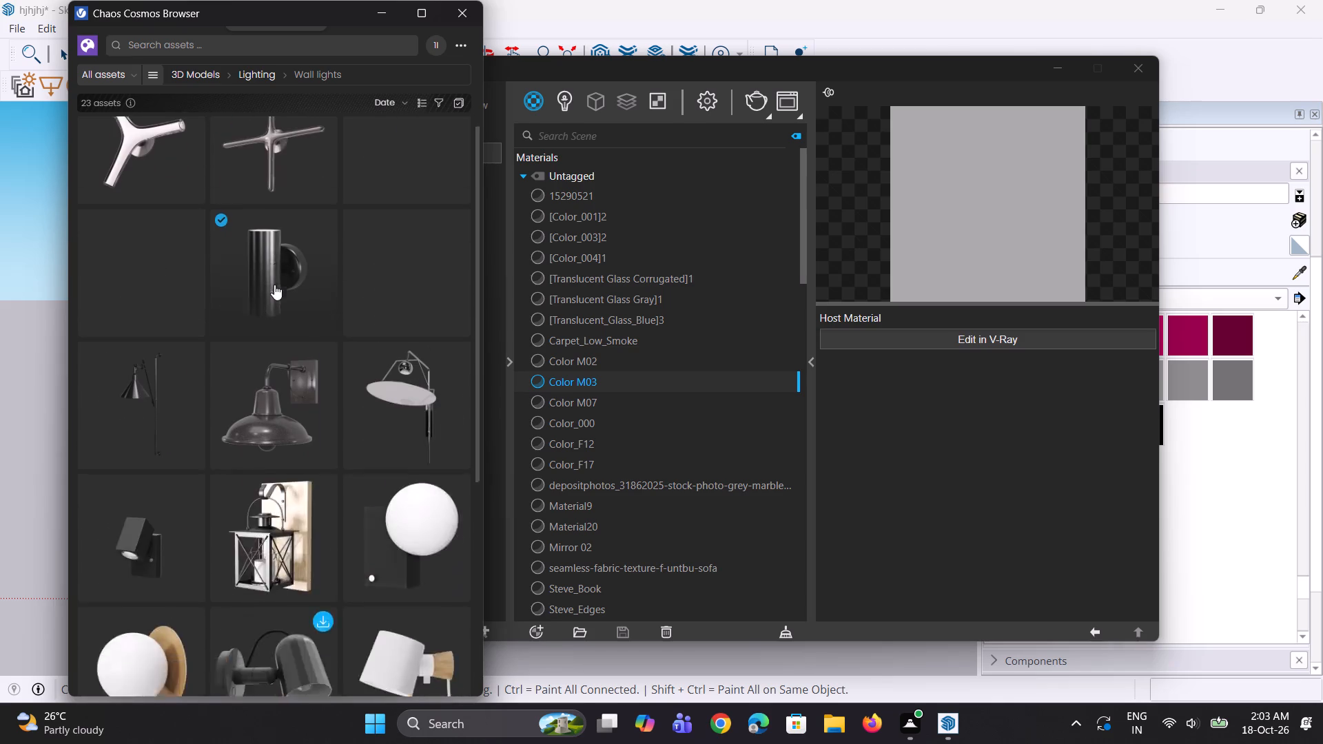
pyautogui.scroll(7, 274, 285)
pyautogui.scroll(-4, 274, 285)
pyautogui.scroll(4, 274, 285)
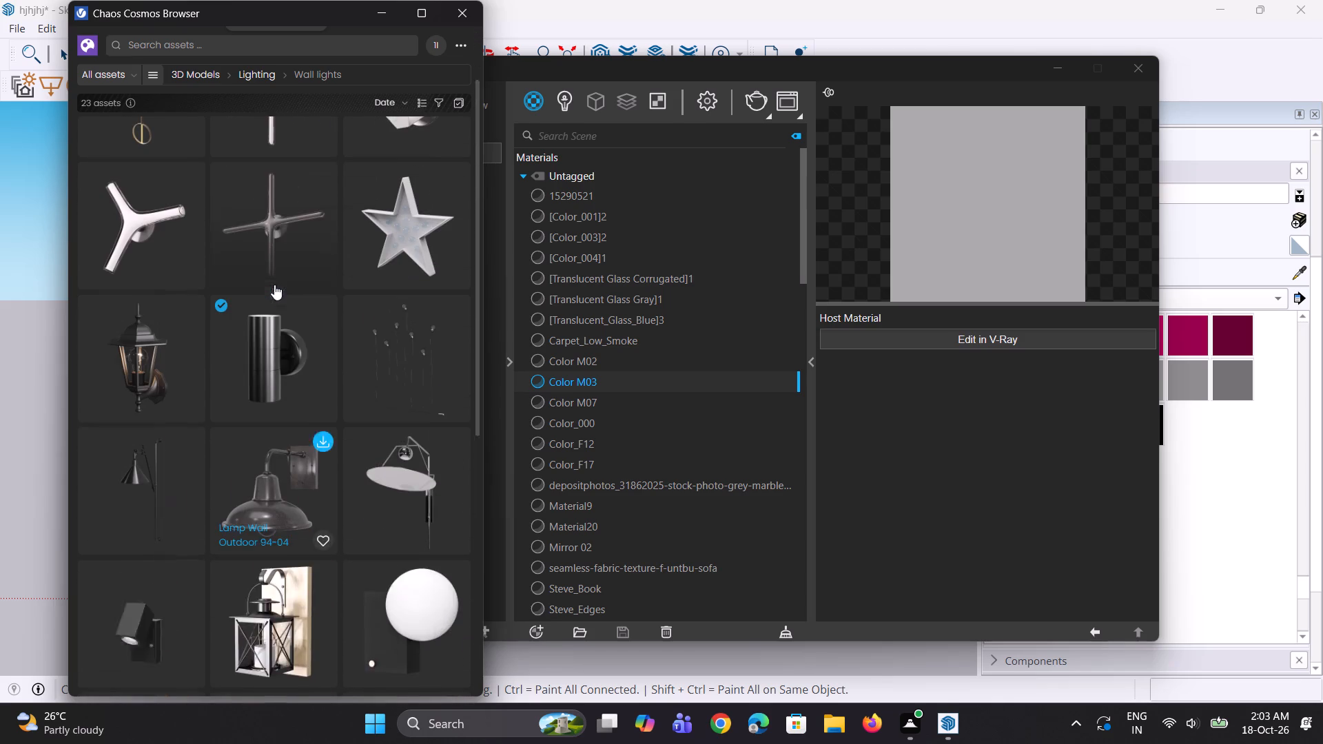
pyautogui.scroll(8, 274, 285)
pyautogui.scroll(2, 321, 251)
pyautogui.scroll(4, 234, 172)
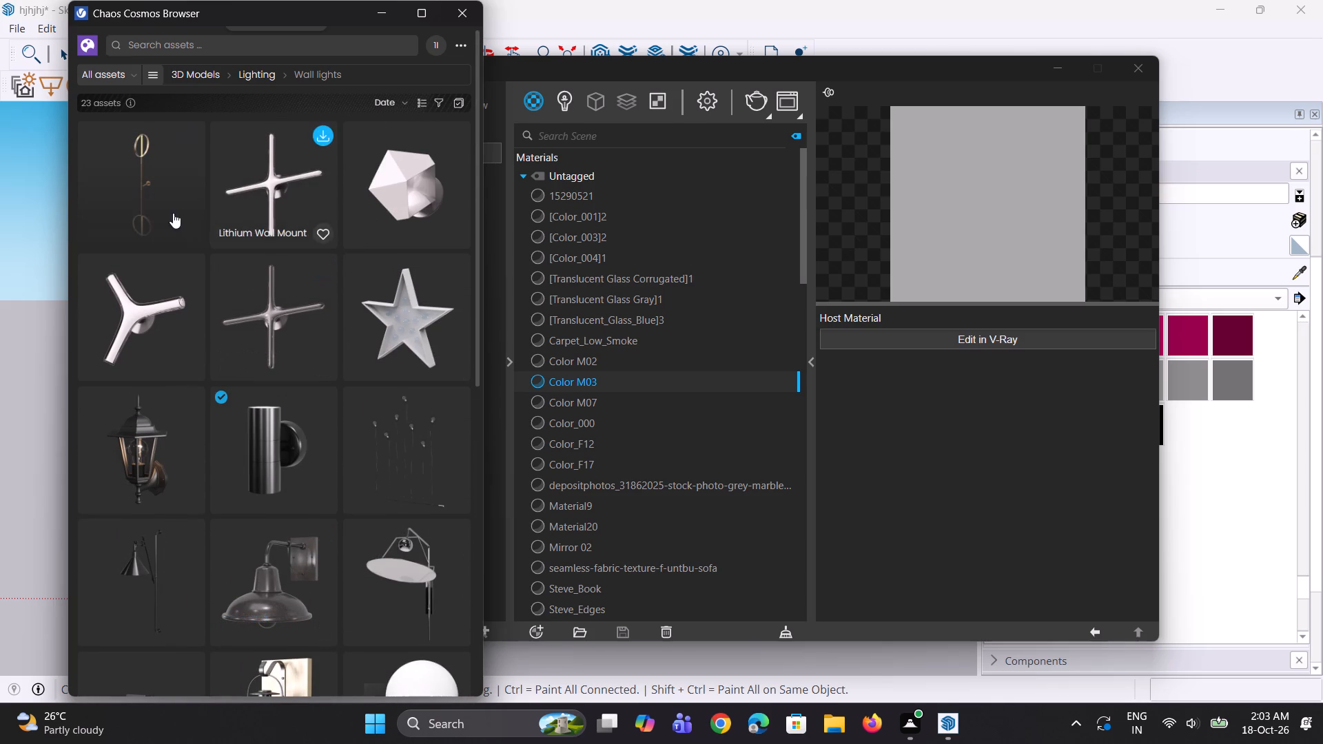
pyautogui.scroll(6, 172, 214)
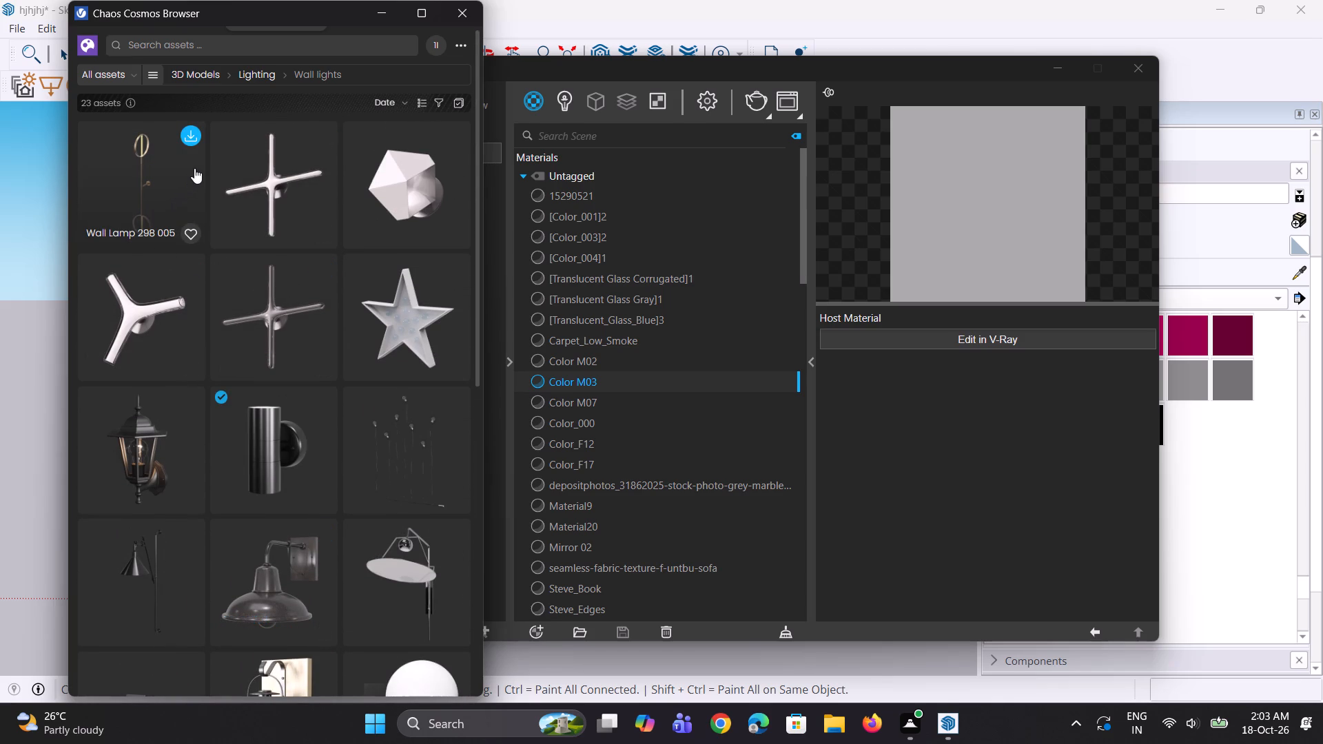
# Download the Wall Lamp 298 005 model, import it and place it in the empty space beside the hotel.
pyautogui.click(194, 132)
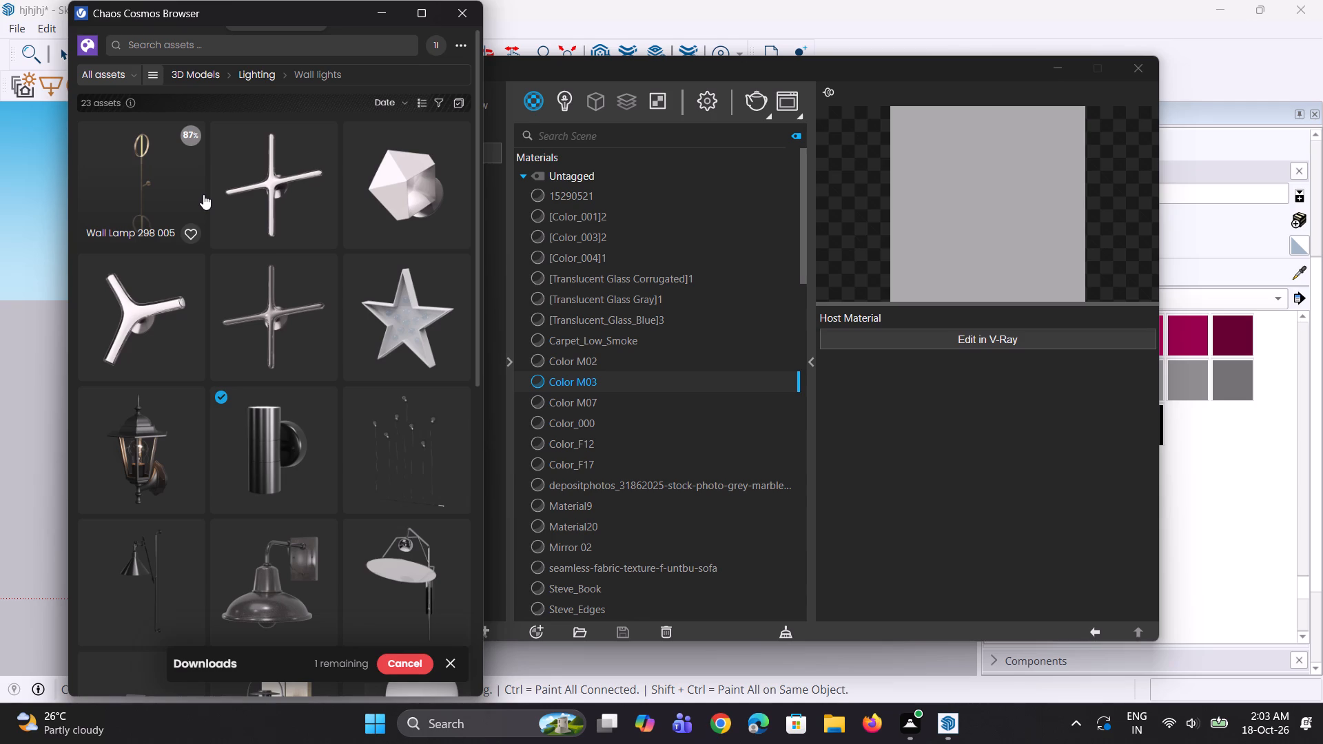
pyautogui.click(187, 131)
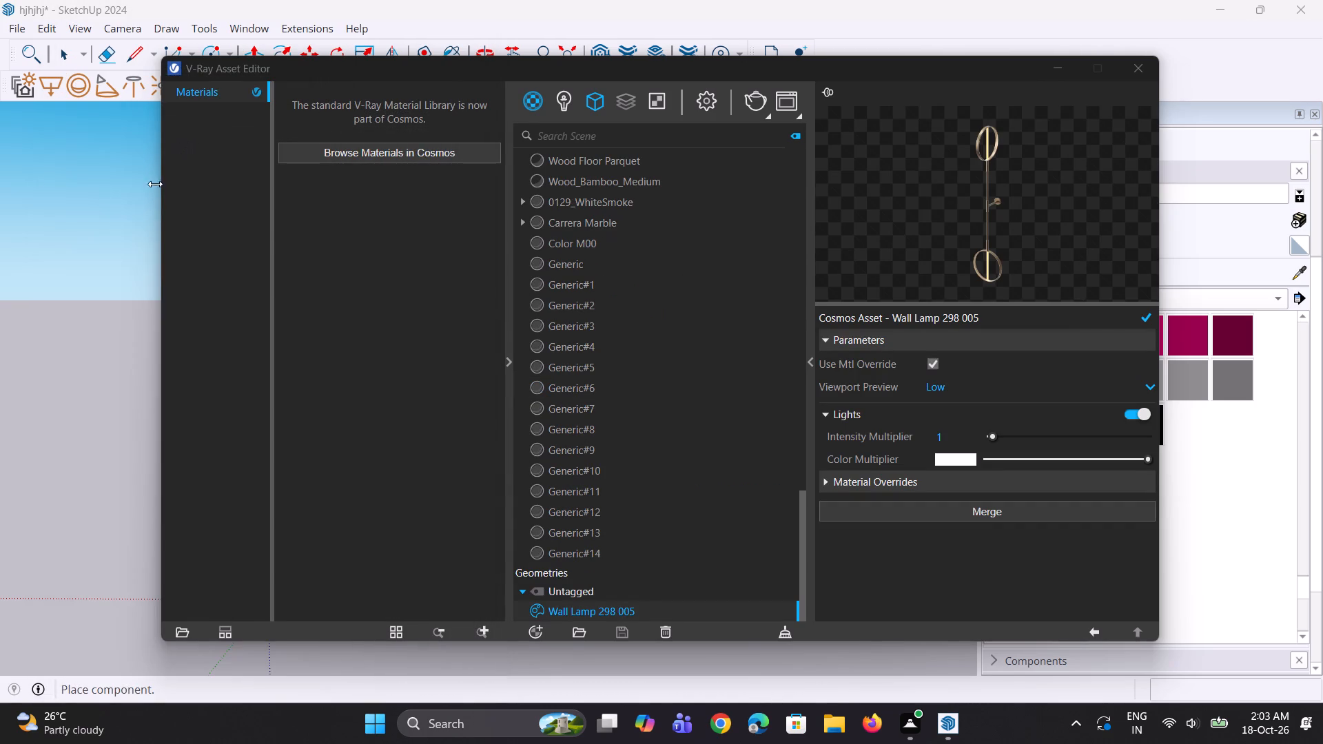
pyautogui.click(123, 426)
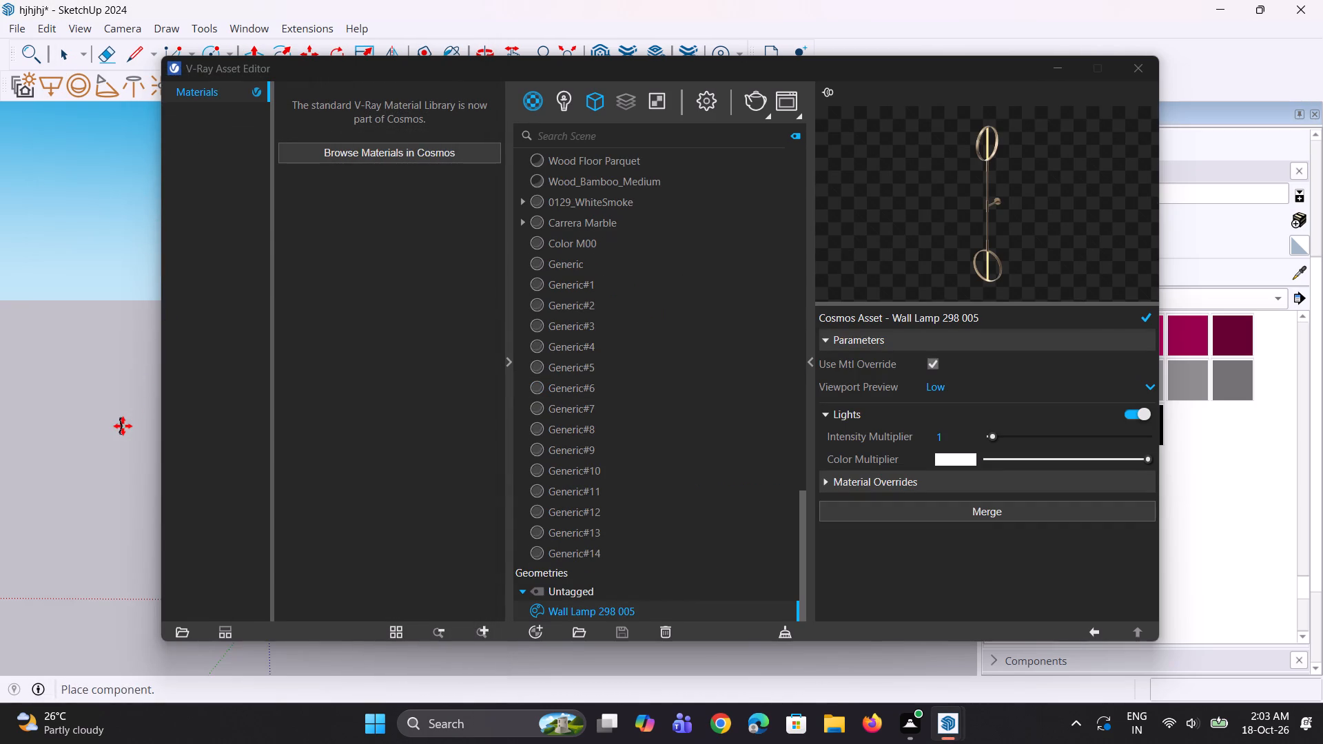
pyautogui.press('space')
pyautogui.press('space')
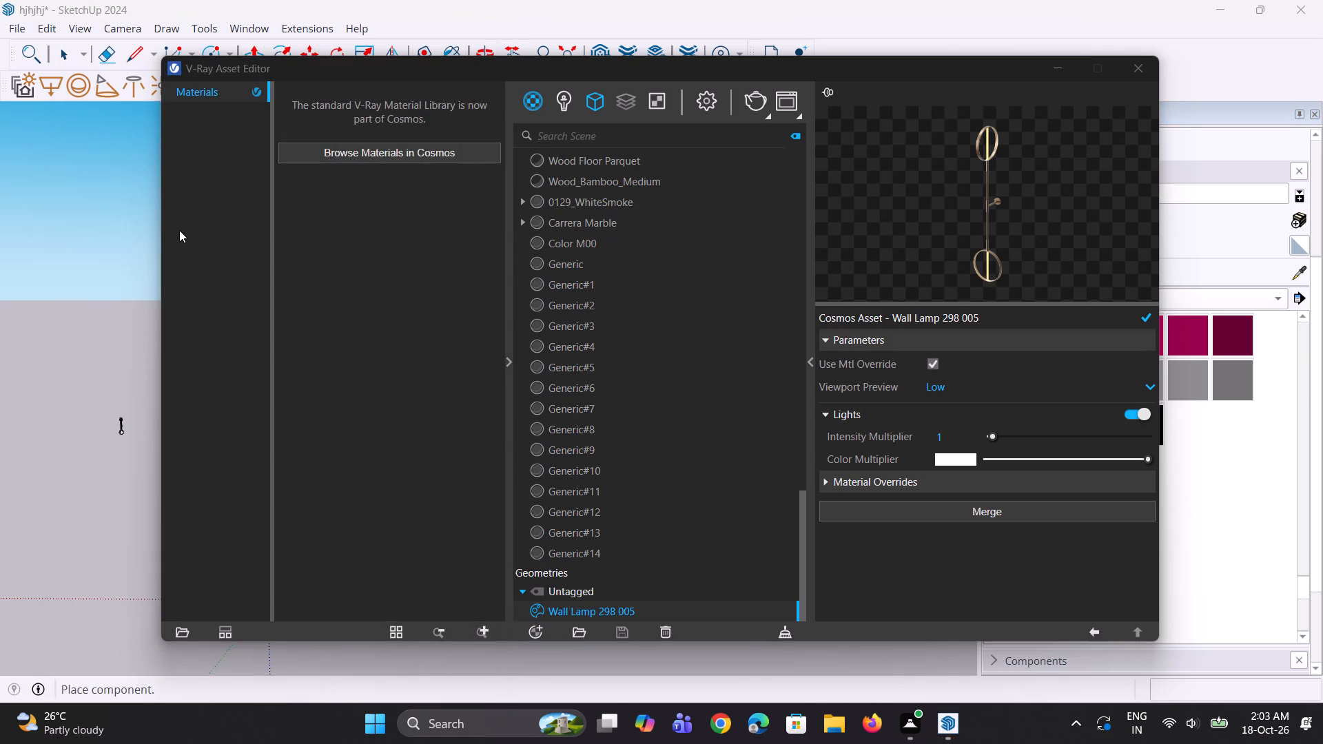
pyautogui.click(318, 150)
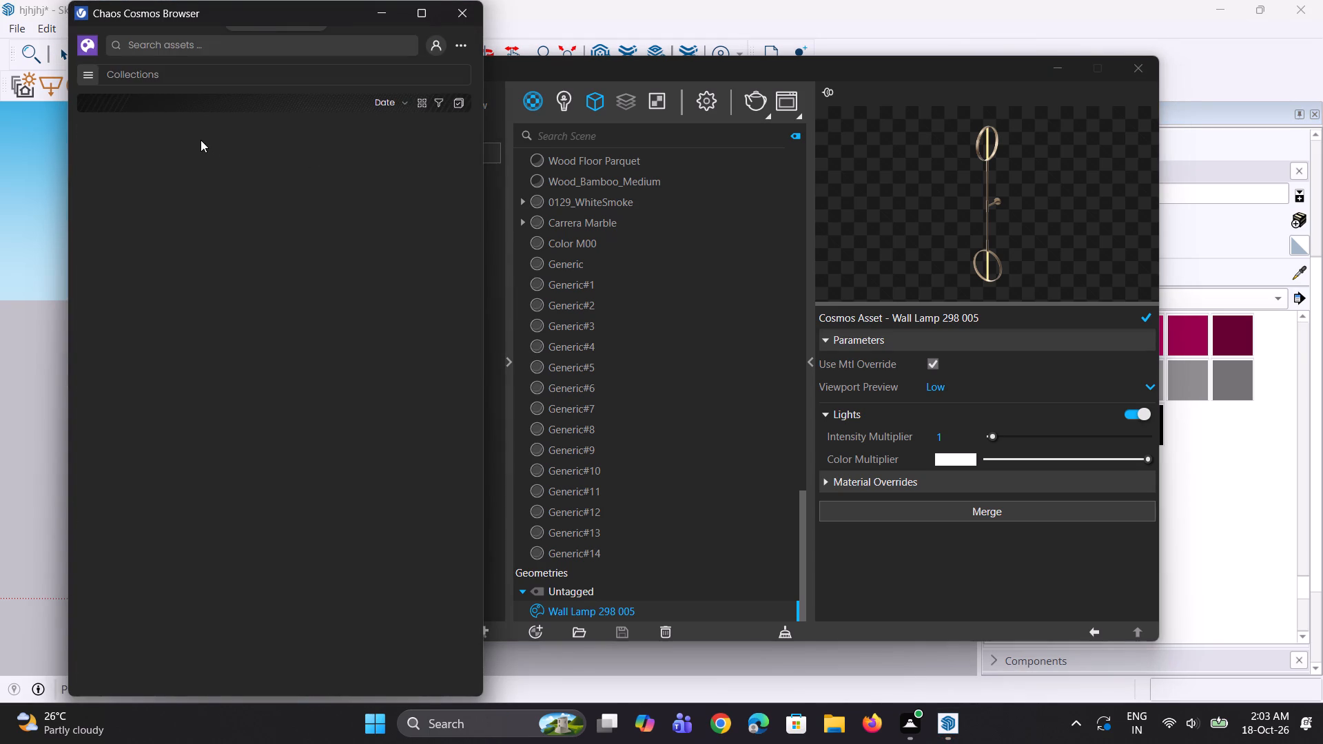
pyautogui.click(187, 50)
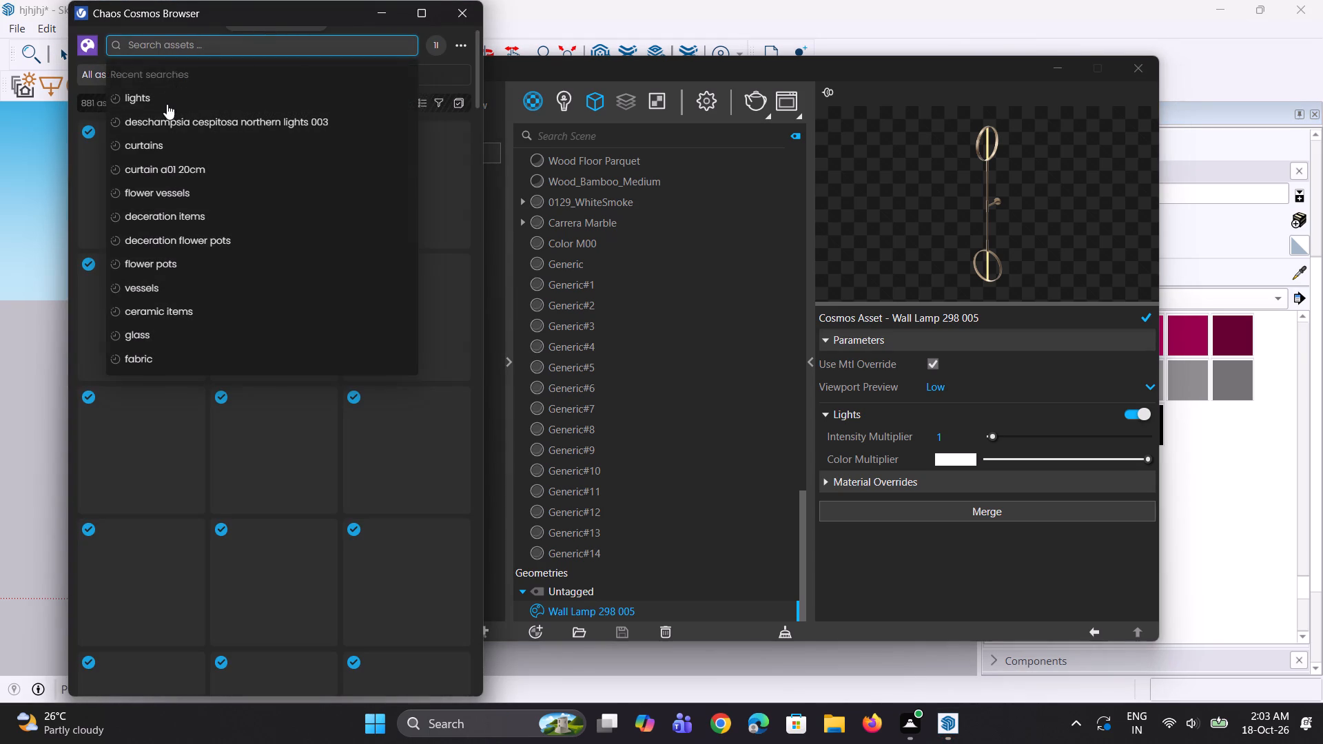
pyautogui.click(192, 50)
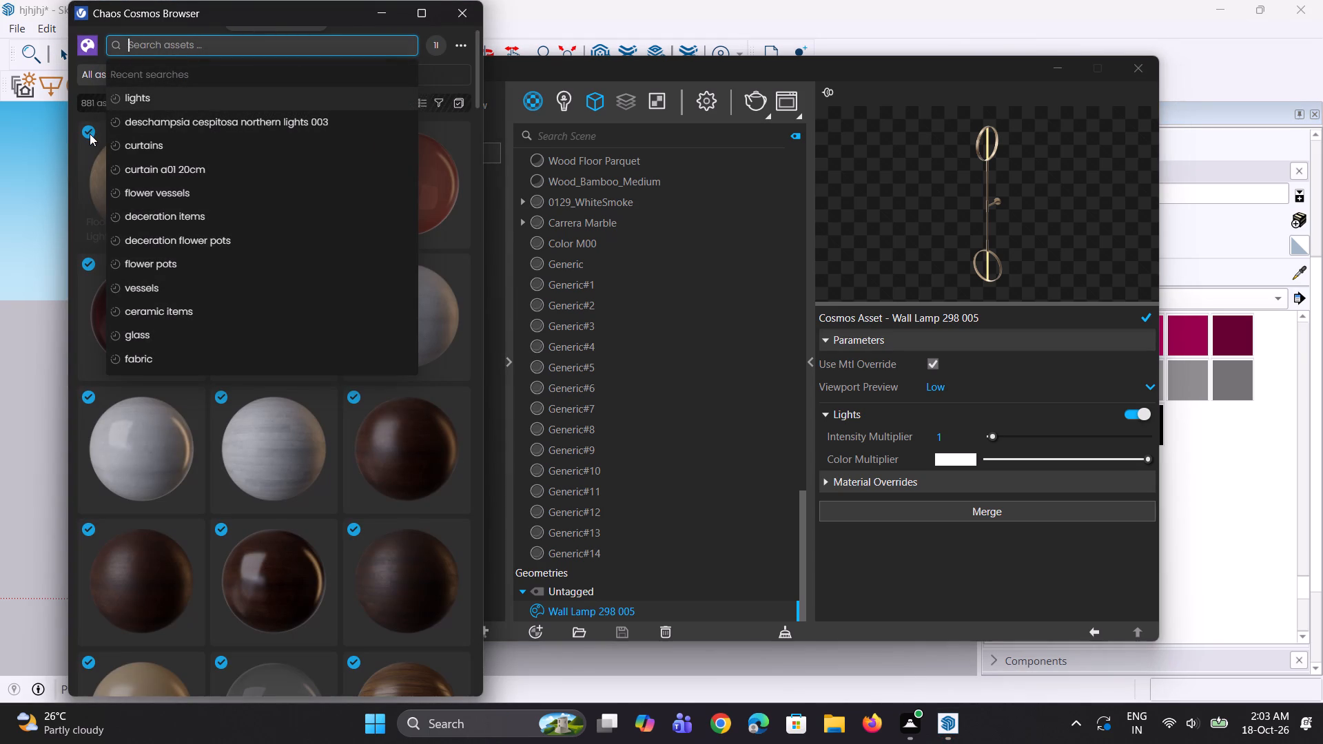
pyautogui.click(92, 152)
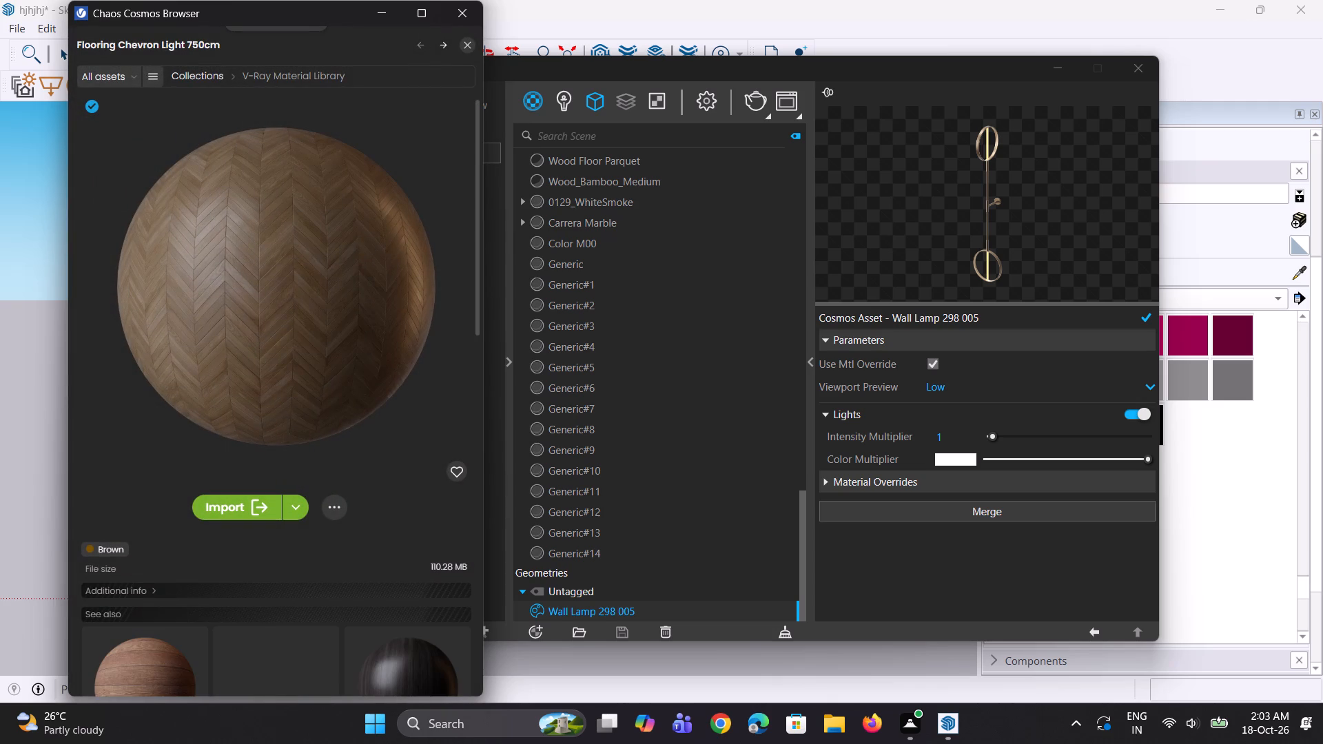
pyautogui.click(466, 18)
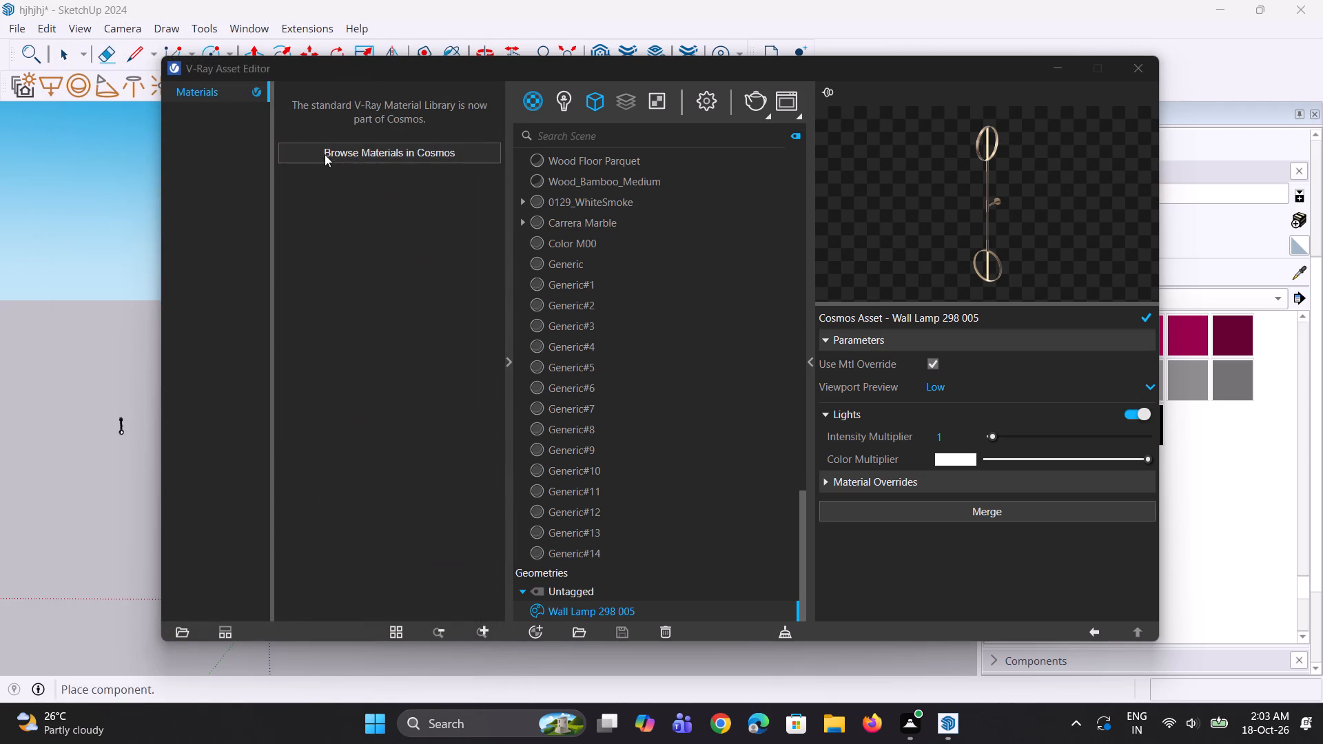
# Open the Cosmos library from the V-Ray Asset Editor and show the Ceiling lights category of the Lighting 3D models.
pyautogui.click(326, 156)
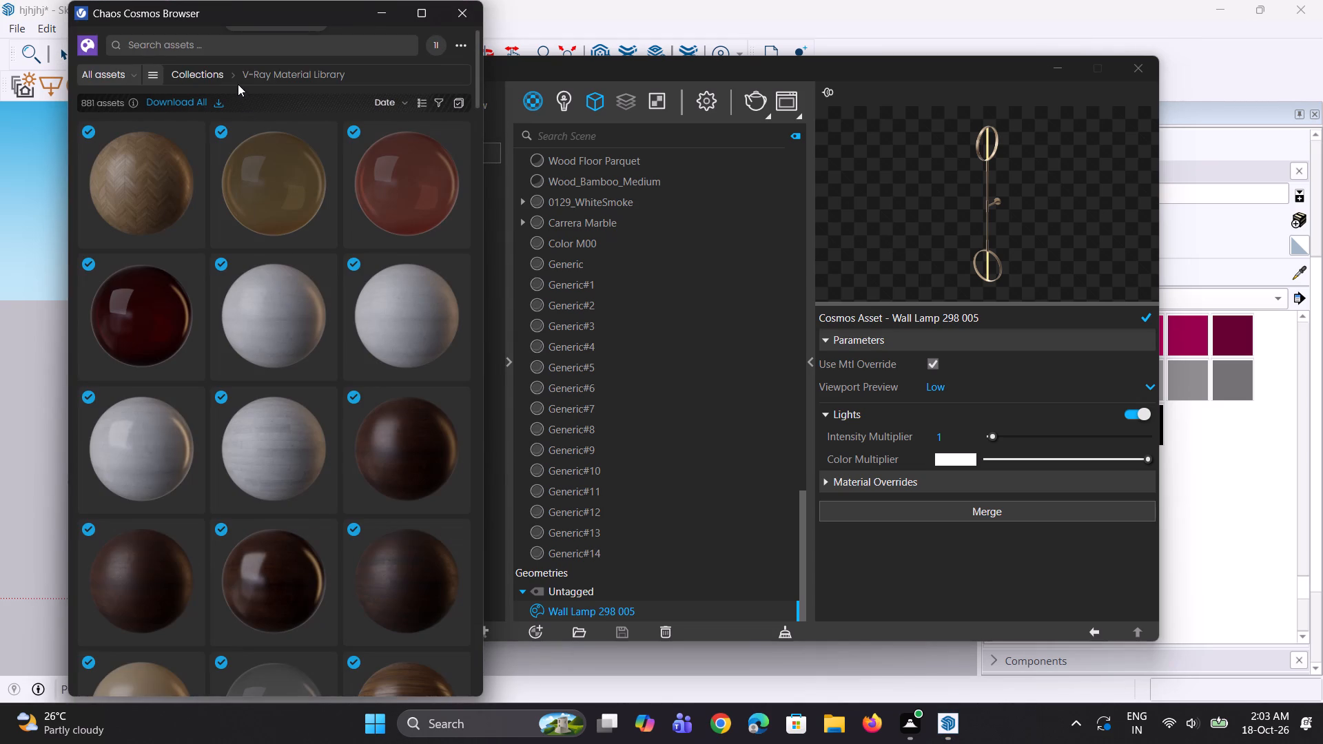
pyautogui.click(231, 78)
pyautogui.click(247, 72)
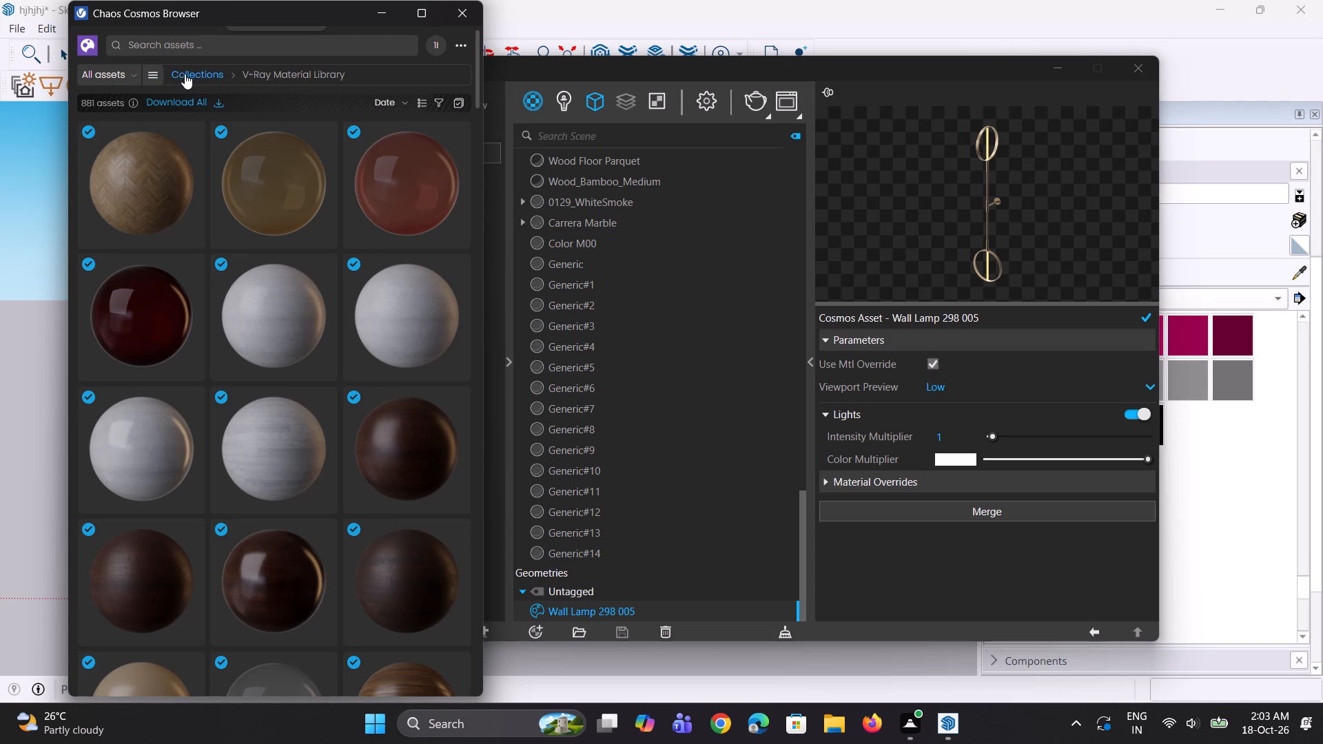
pyautogui.click(178, 74)
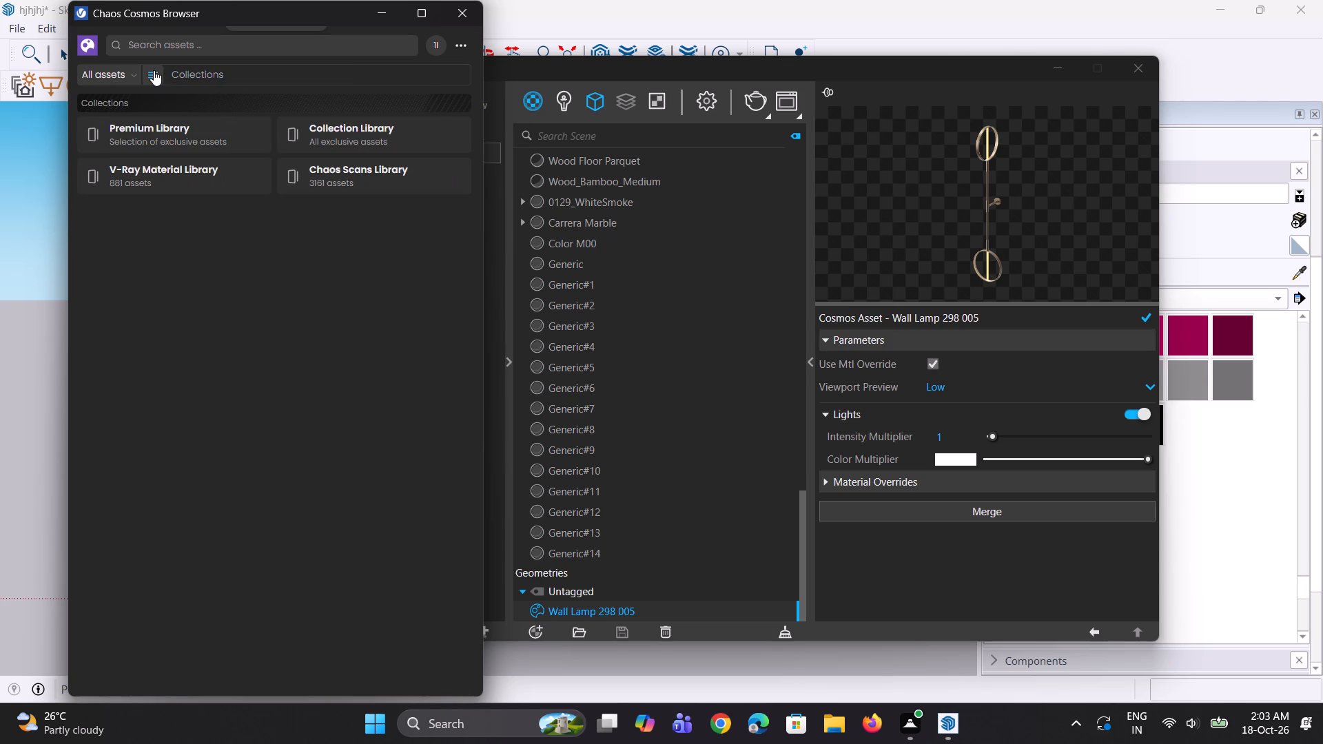
pyautogui.click(154, 70)
pyautogui.click(177, 135)
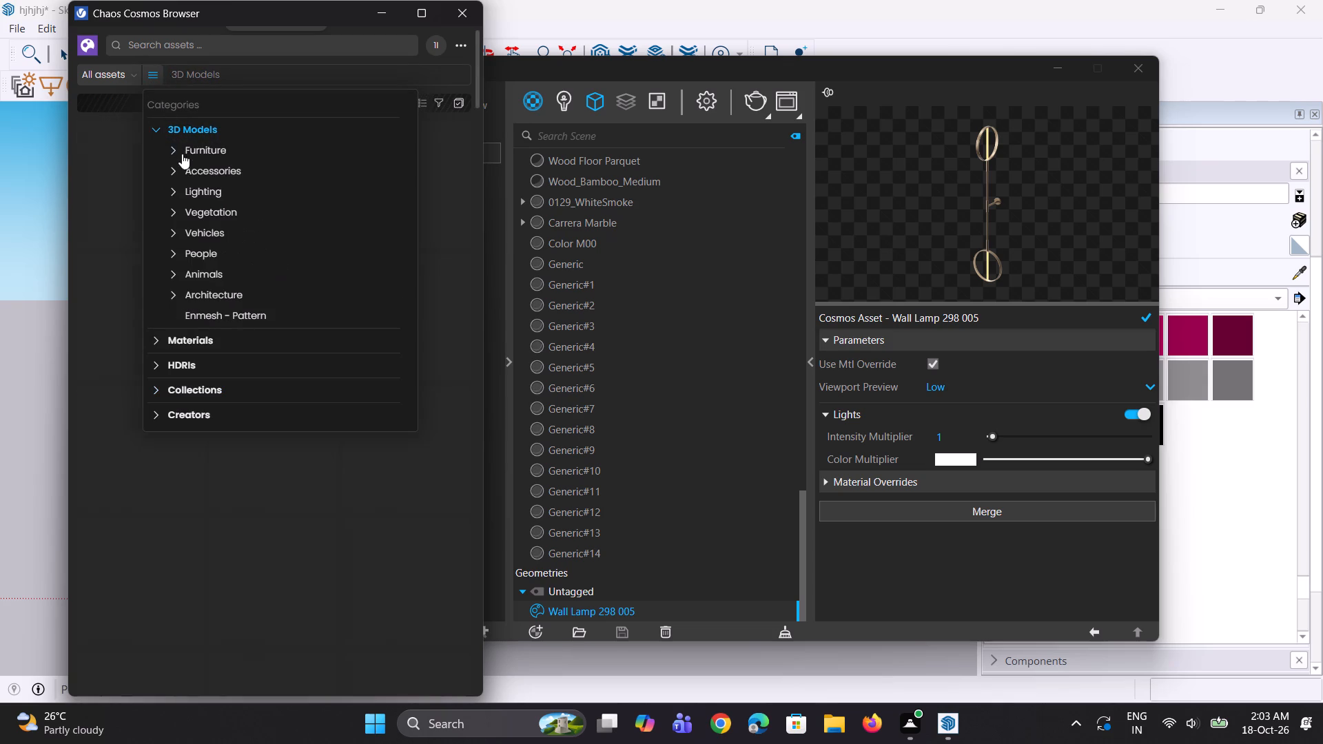
pyautogui.click(202, 193)
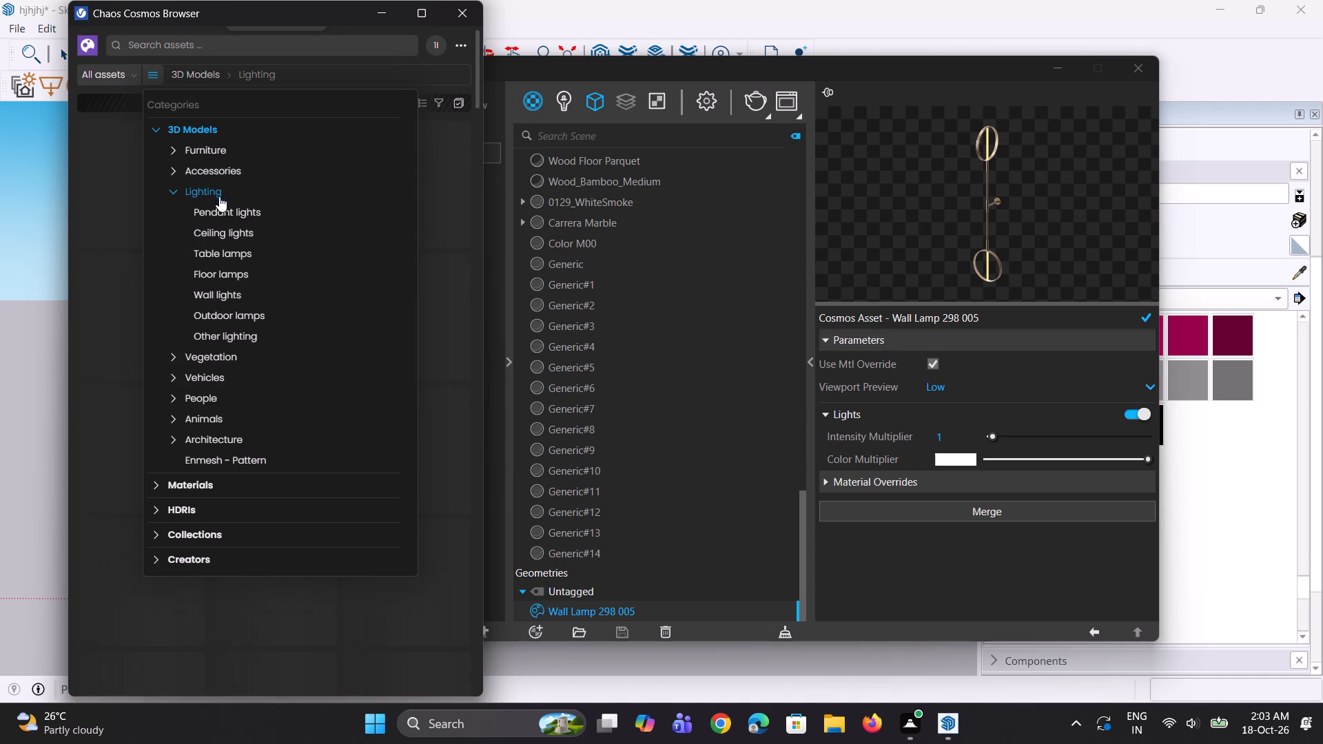
pyautogui.click(220, 230)
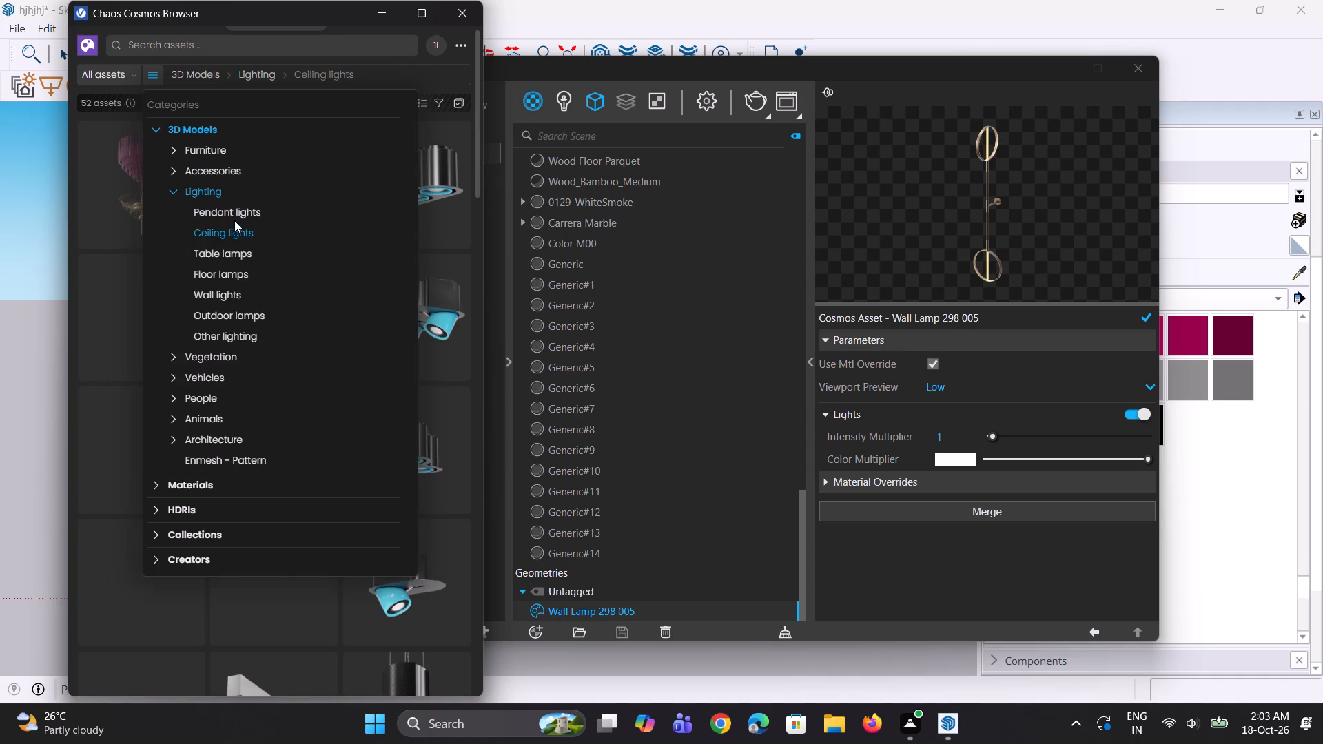
# Import the Tlon Light 450 Ceiling 152 006 model, place it just below the wall lamp beside the hotel, and close the V-Ray Asset Editor.
pyautogui.scroll(-4, 103, 400)
pyautogui.moveTo(124, 396); pyautogui.dragTo(139, 384, button='middle')
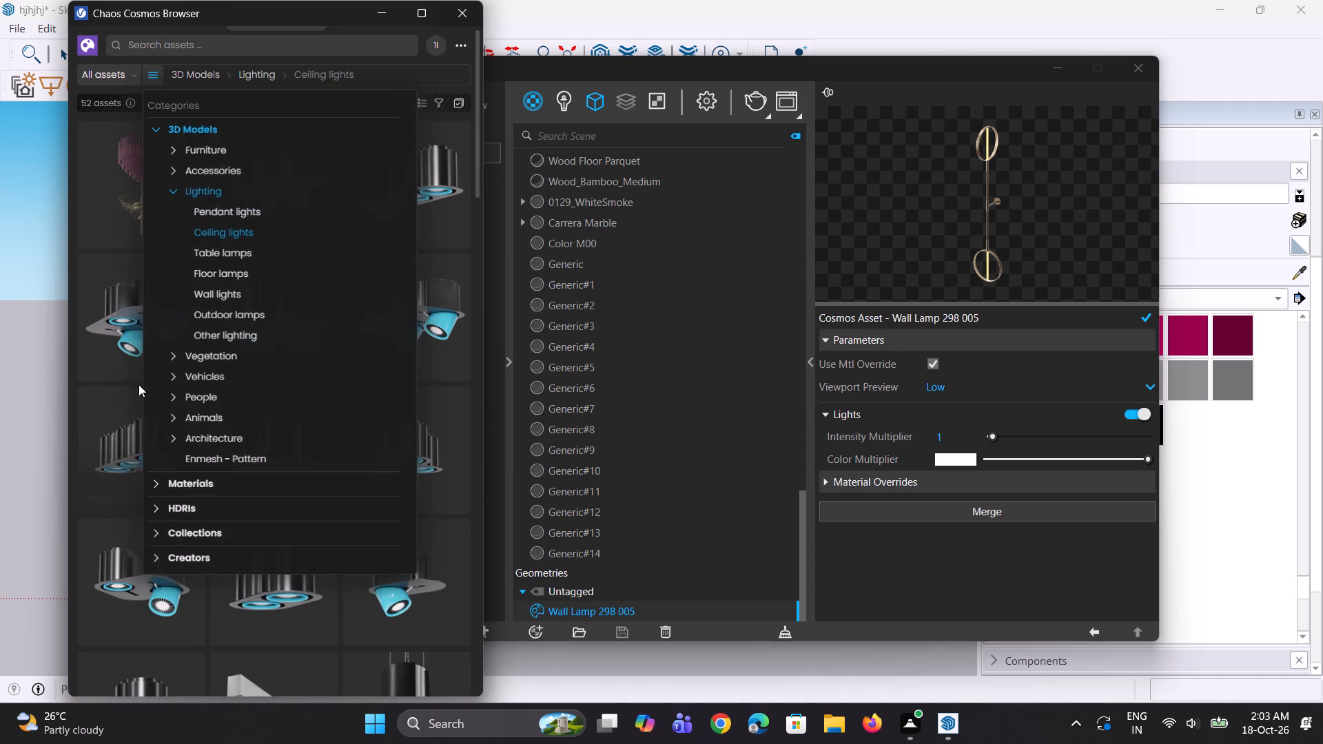
pyautogui.moveTo(139, 384); pyautogui.dragTo(141, 377, button='middle')
pyautogui.scroll(-5, 247, 368)
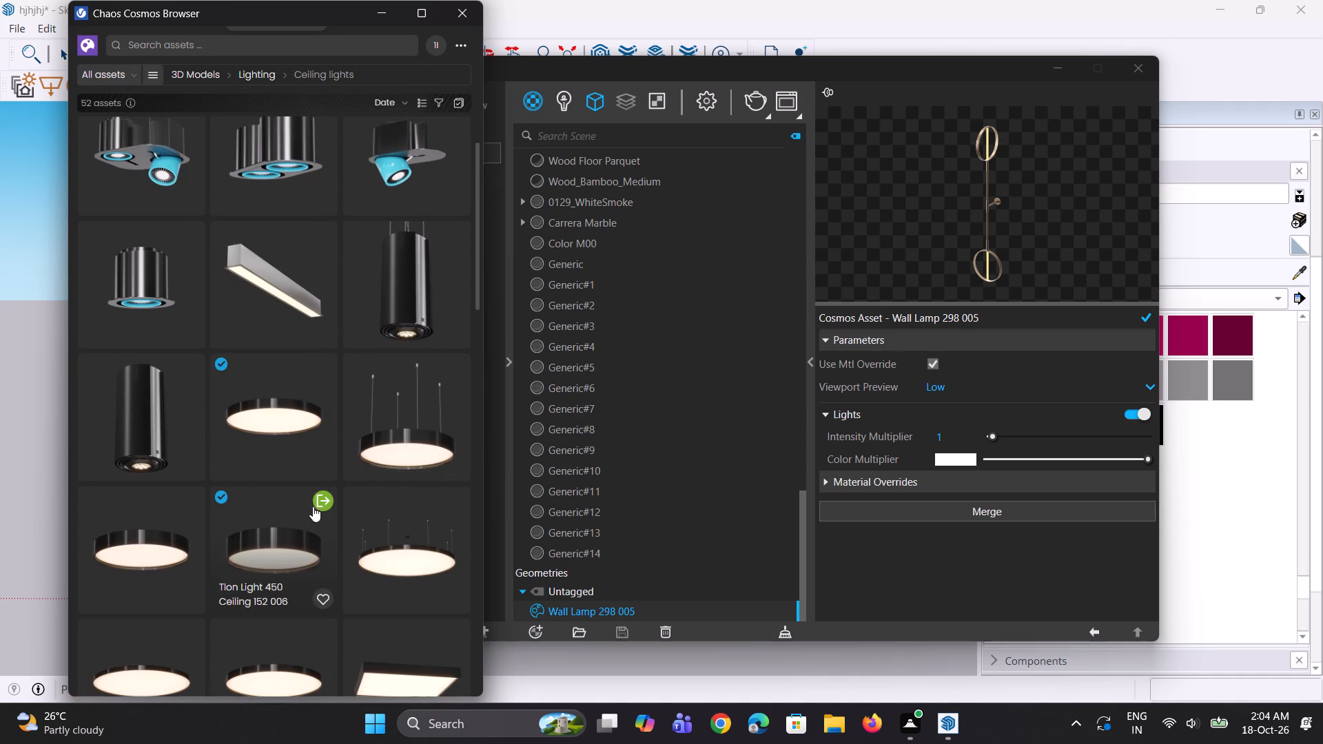
pyautogui.click(320, 509)
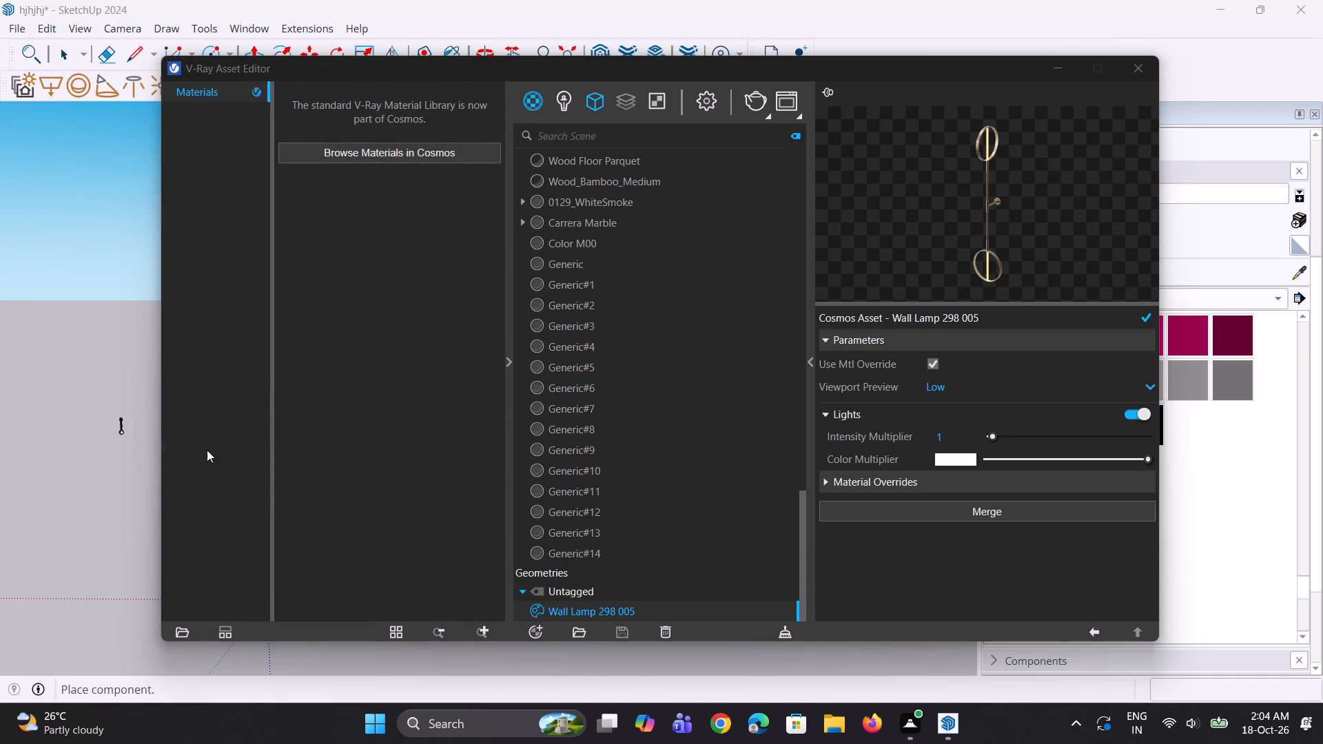
pyautogui.click(123, 451)
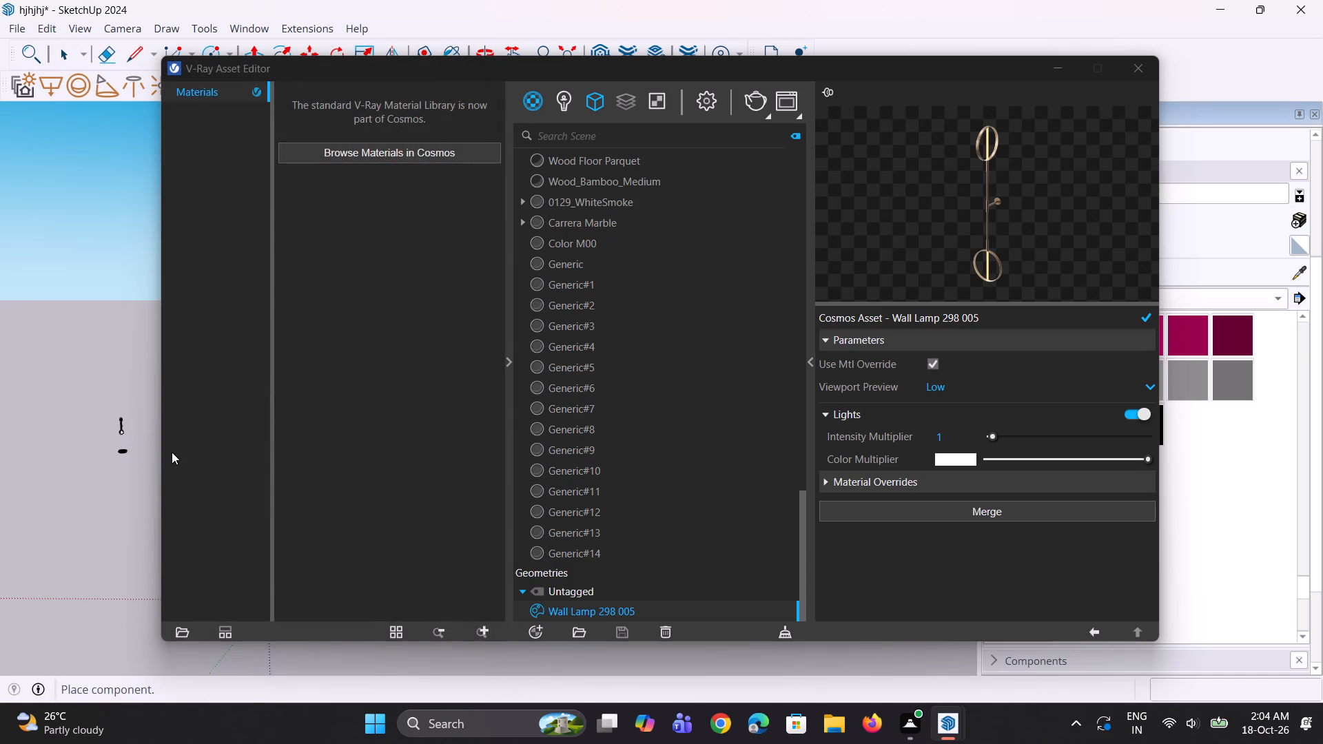
pyautogui.press('space')
pyautogui.press('space')
pyautogui.press('space')
pyautogui.press('space')
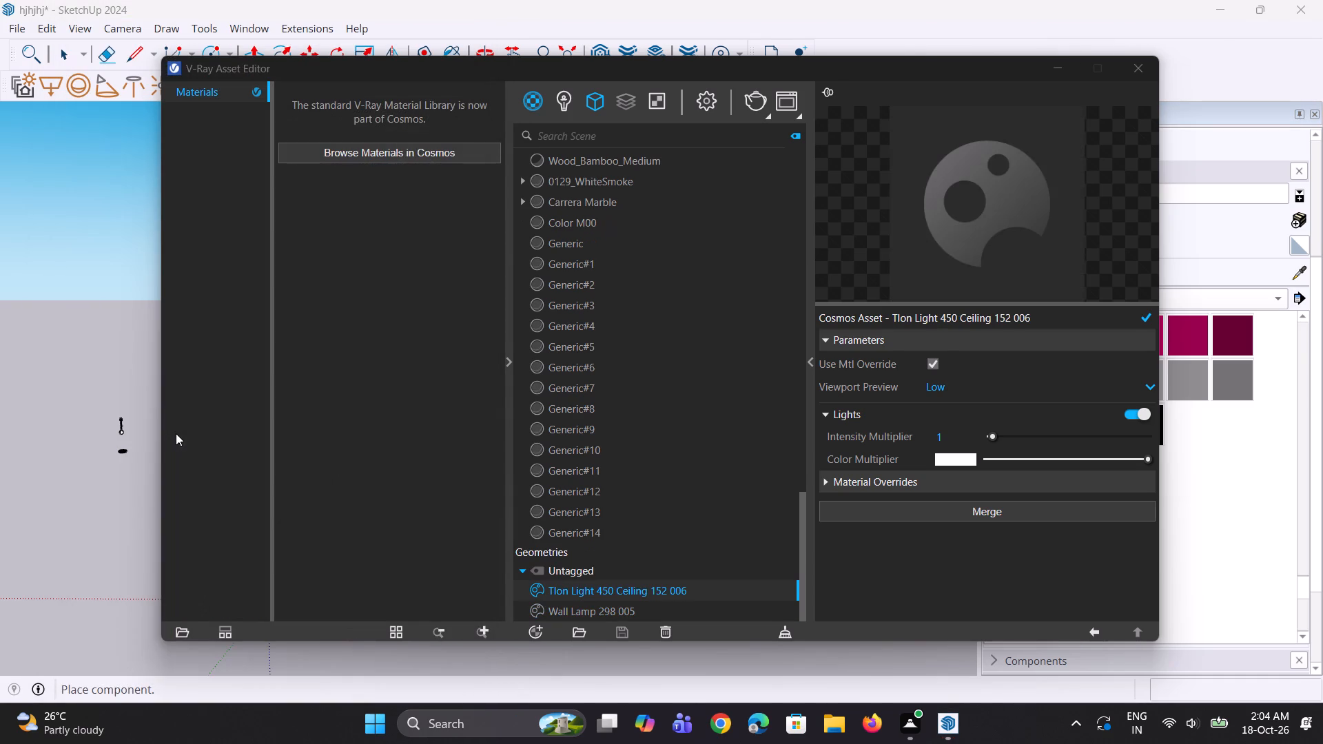
pyautogui.press('space')
pyautogui.press('space')
pyautogui.press('space')
pyautogui.press('space')
pyautogui.press('space')
pyautogui.press('space')
pyautogui.press('space')
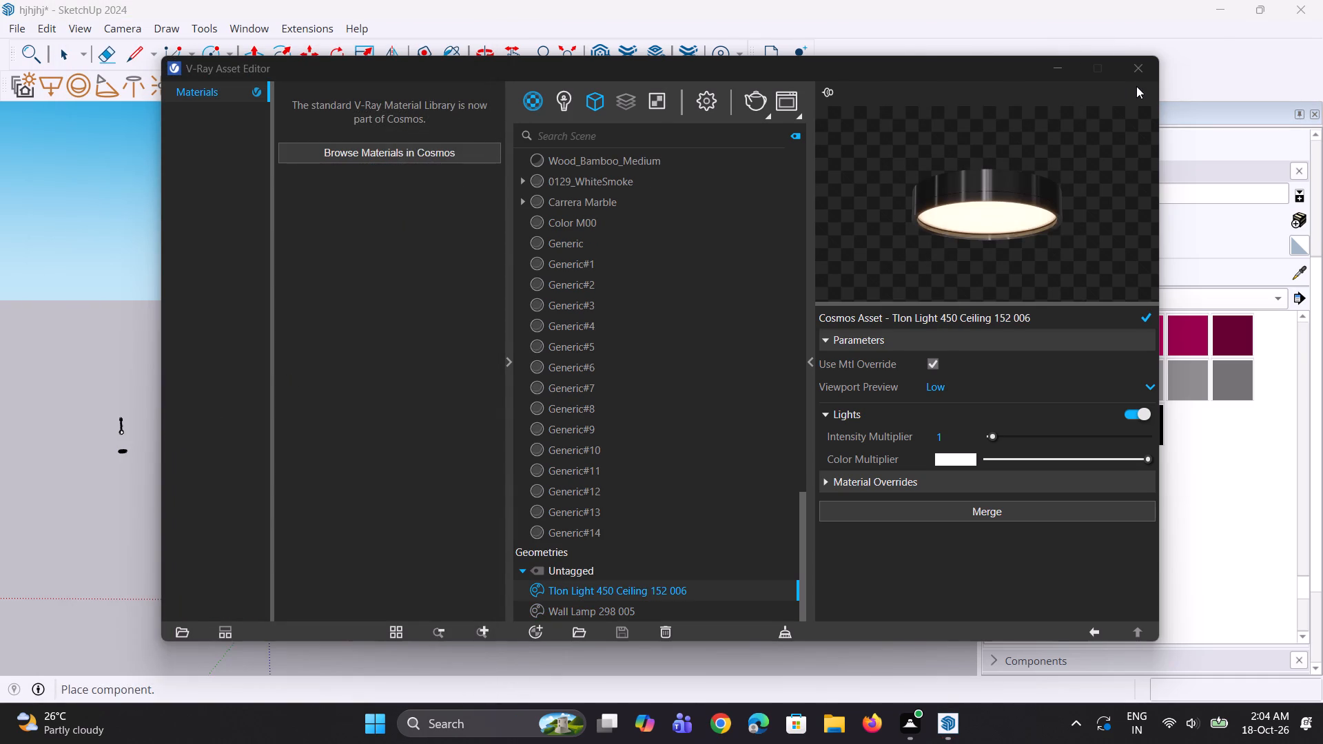
pyautogui.click(1142, 69)
# Place a second copy of the ceiling light in the empty space between the wall lamp and the hotel, and end component placement.
pyautogui.scroll(2, 35, 467)
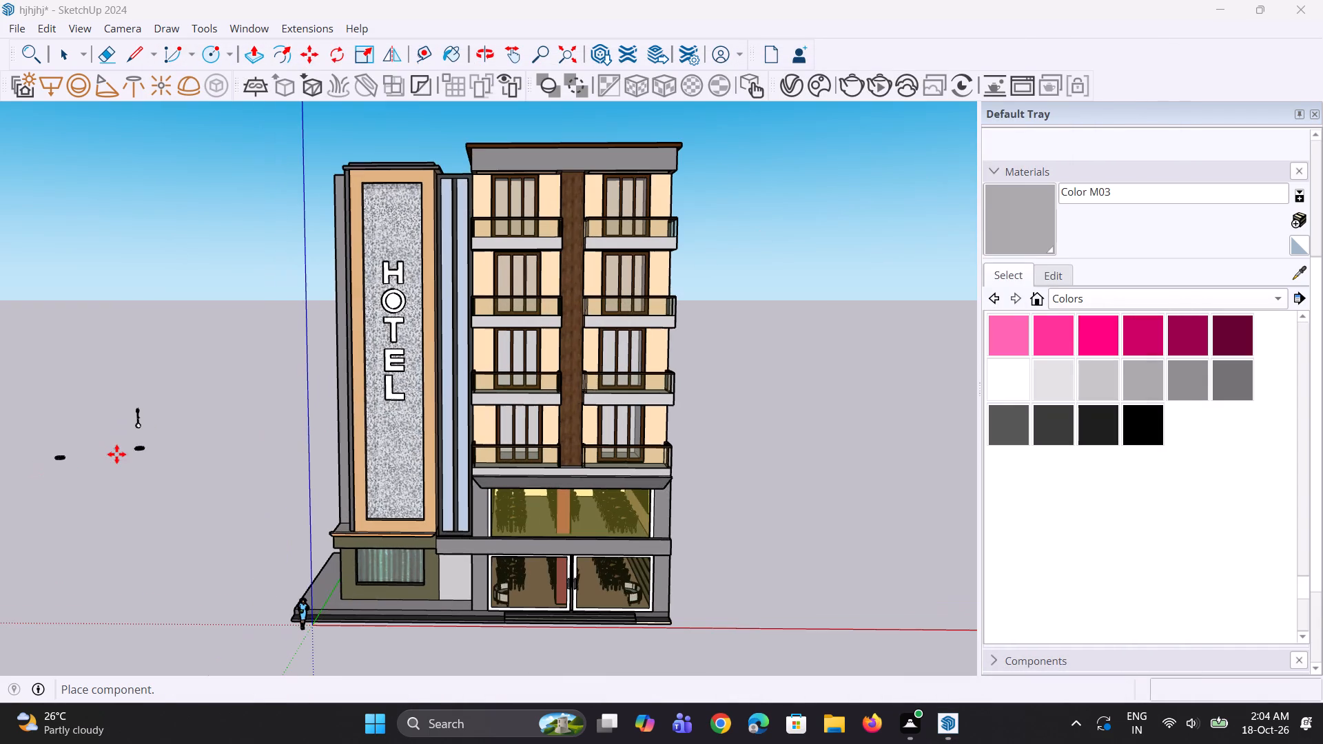
pyautogui.press('space')
pyautogui.press('space')
pyautogui.press('space')
pyautogui.press('space')
pyautogui.press('space')
pyautogui.press('Escape')
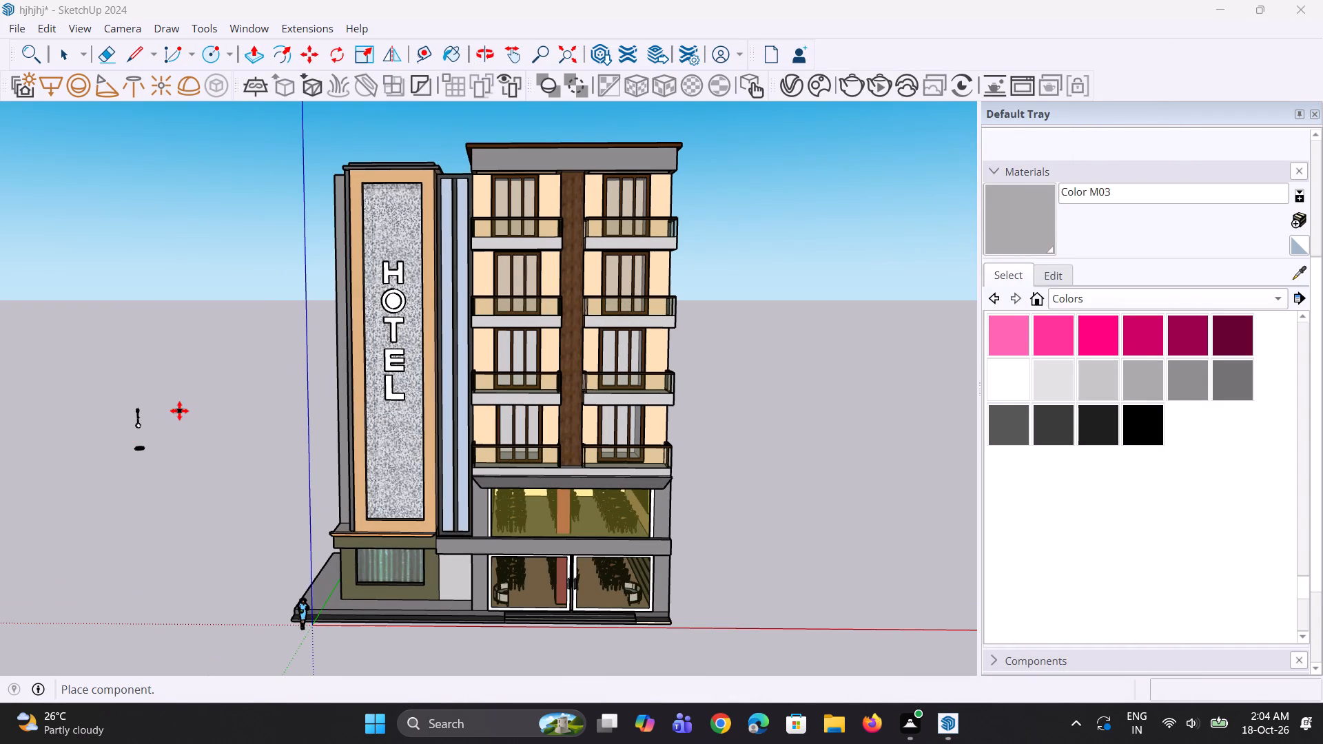
pyautogui.press('Escape')
pyautogui.press('Escape')
pyautogui.press('space')
pyautogui.press('space')
pyautogui.press('space')
pyautogui.click(182, 411)
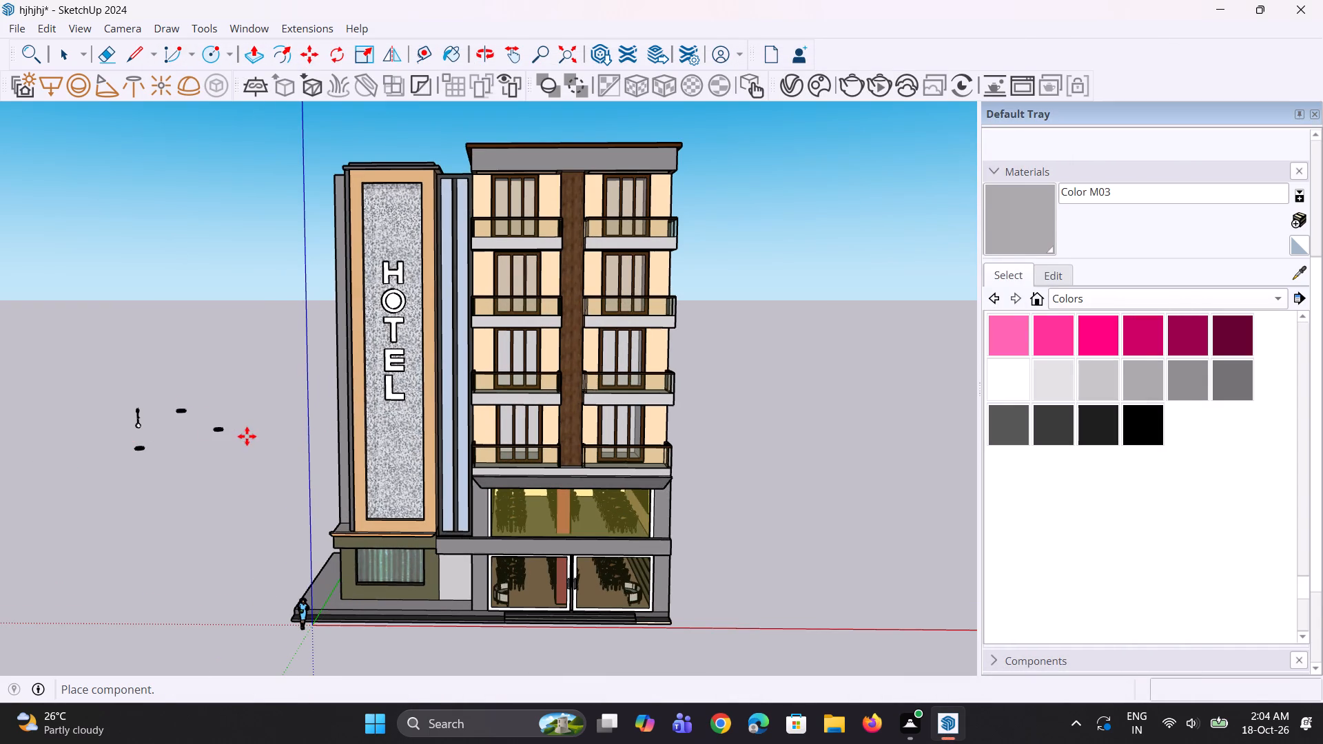
pyautogui.press('space')
pyautogui.press('space')
pyautogui.press('space')
pyautogui.scroll(3, 193, 411)
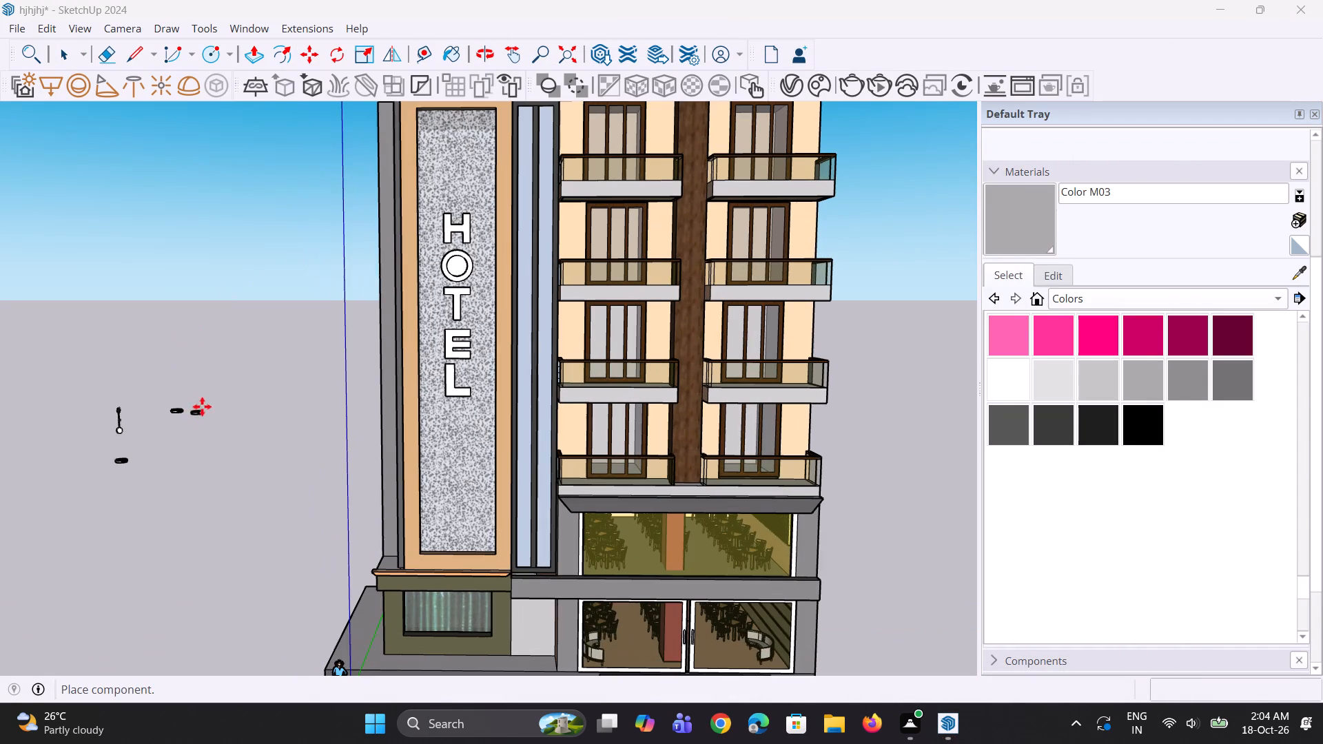
pyautogui.press('space')
pyautogui.press('Escape')
pyautogui.press('Escape')
pyautogui.press('Escape')
pyautogui.press('Escape')
pyautogui.press('Escape')
pyautogui.press('Escape')
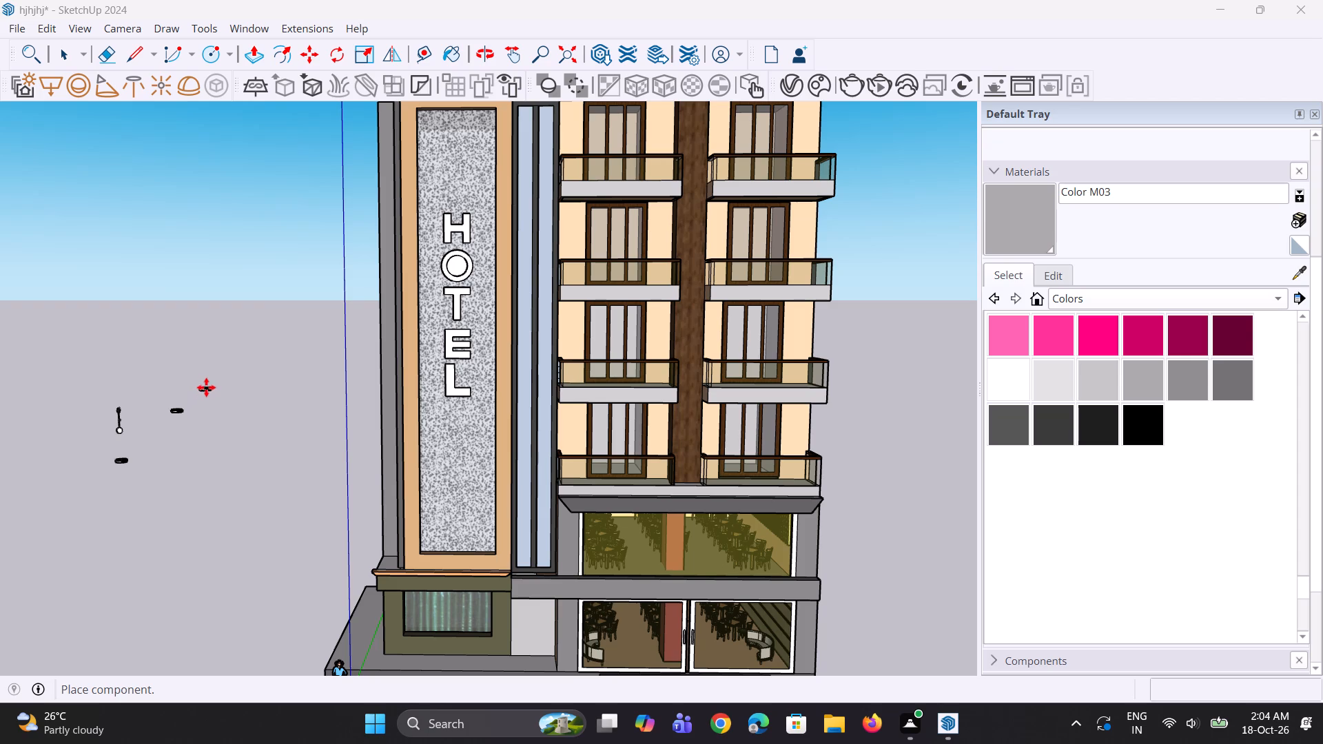
pyautogui.press('Escape')
pyautogui.press('Escape')
pyautogui.press('Escape')
pyautogui.press('Escape')
pyautogui.press('space')
pyautogui.press('space')
pyautogui.press('space')
pyautogui.press('space')
pyautogui.press('Escape')
pyautogui.press('Escape')
pyautogui.press('Delete')
pyautogui.press('Delete')
pyautogui.press('Delete')
pyautogui.moveTo(208, 374); pyautogui.dragTo(205, 430, button='middle')
pyautogui.scroll(-10, 204, 400)
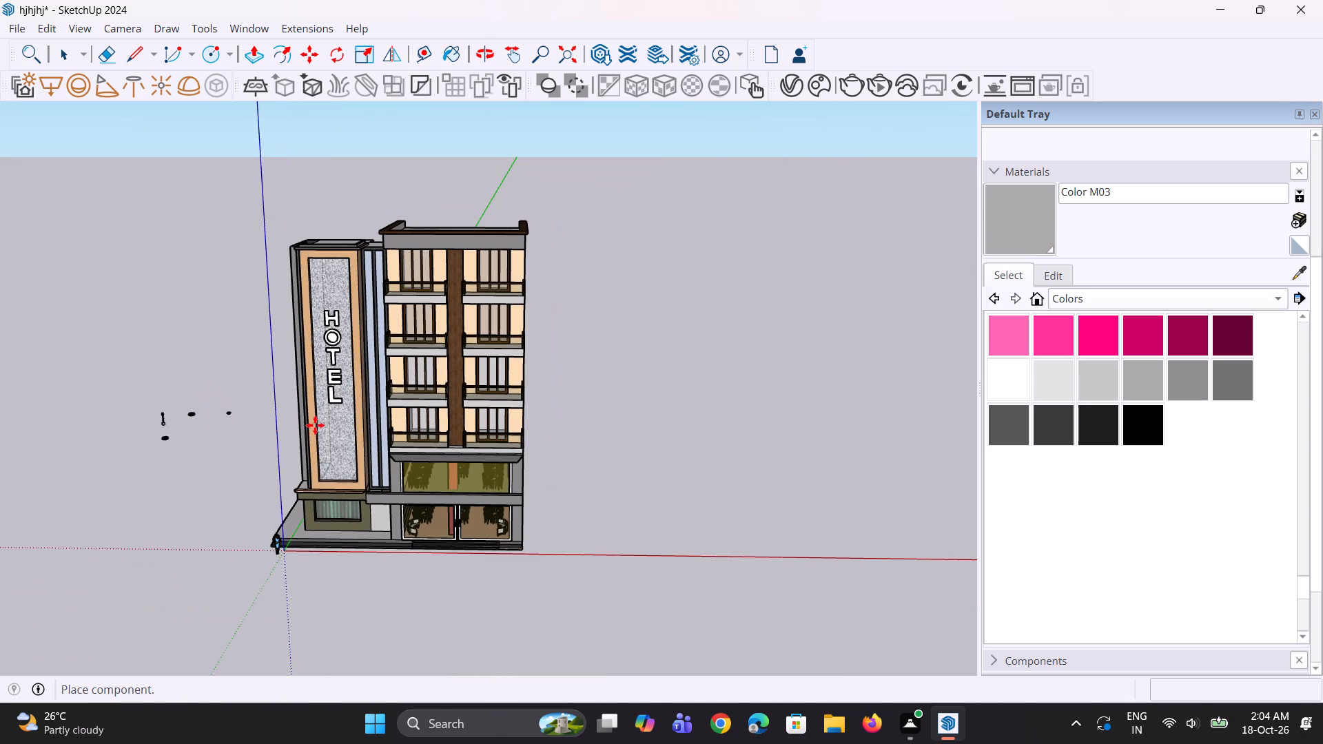
pyautogui.scroll(6, 456, 467)
pyautogui.press('Escape')
pyautogui.press('Escape')
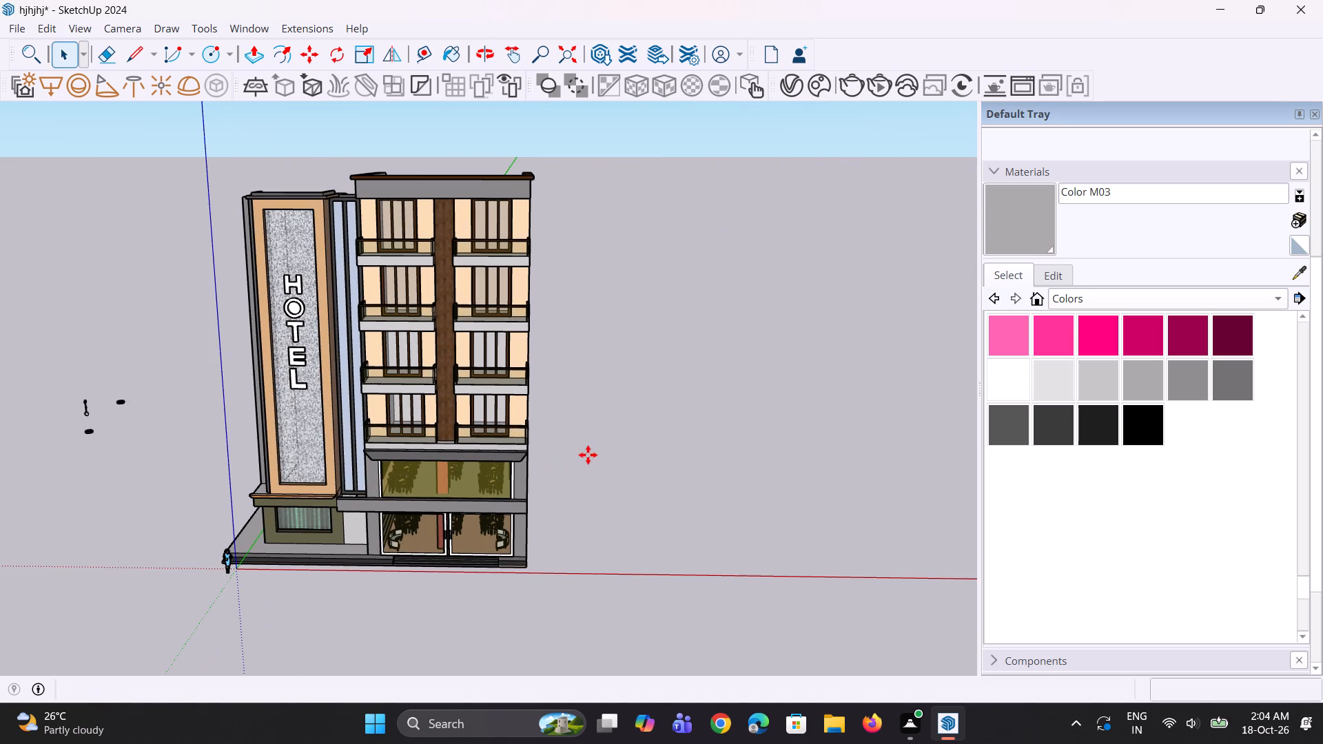
pyautogui.press('Escape')
# Scale the wall lamp beside the hotel up uniformly by a factor of about 2.25.
pyautogui.scroll(1, 529, 477)
pyautogui.scroll(-2, 529, 477)
pyautogui.scroll(6, 216, 406)
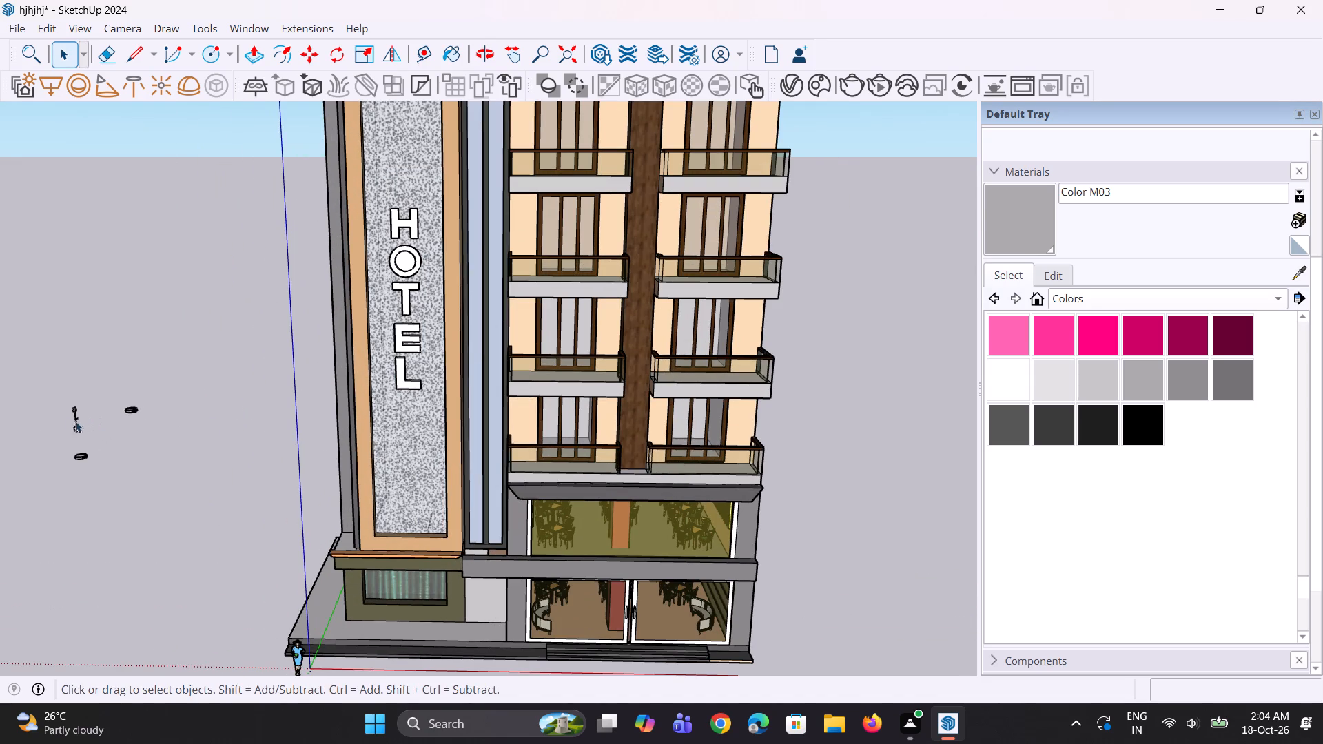
pyautogui.click(75, 425)
pyautogui.scroll(1, 77, 438)
pyautogui.press('m')
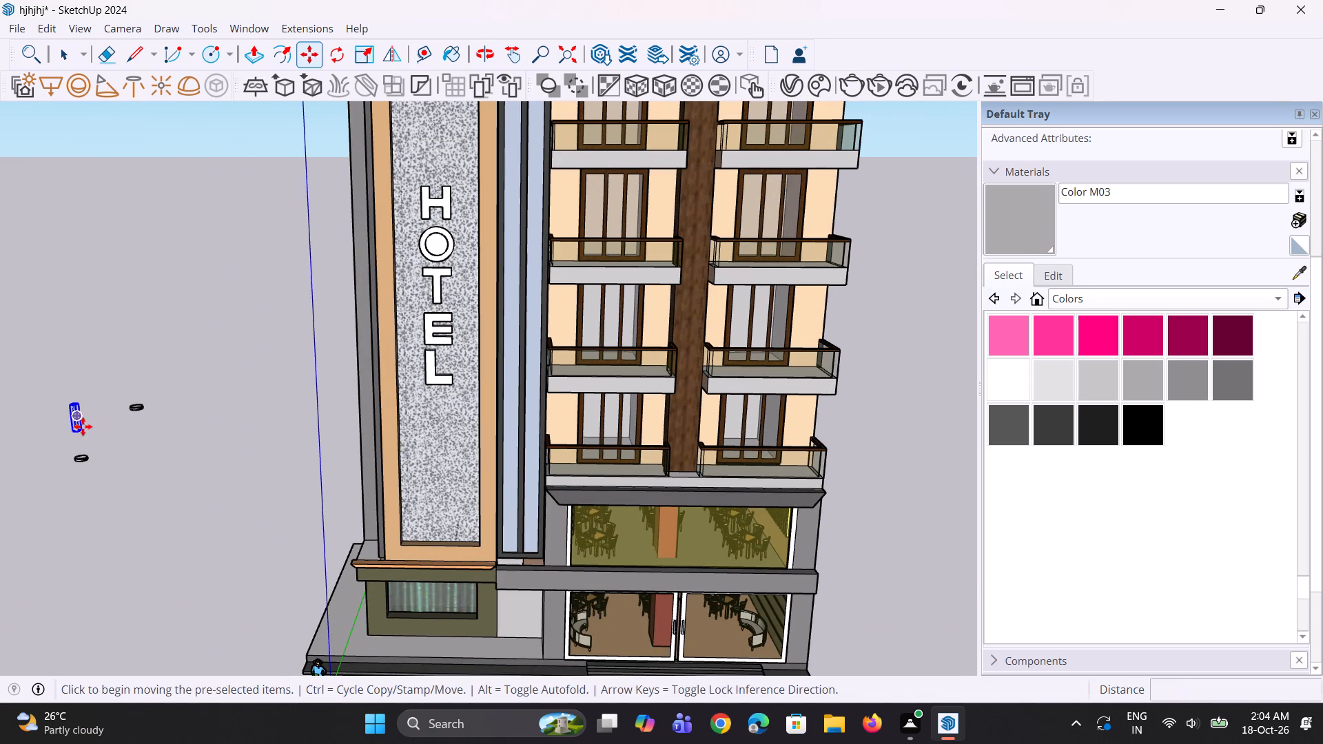
pyautogui.press('s')
pyautogui.scroll(6, 79, 415)
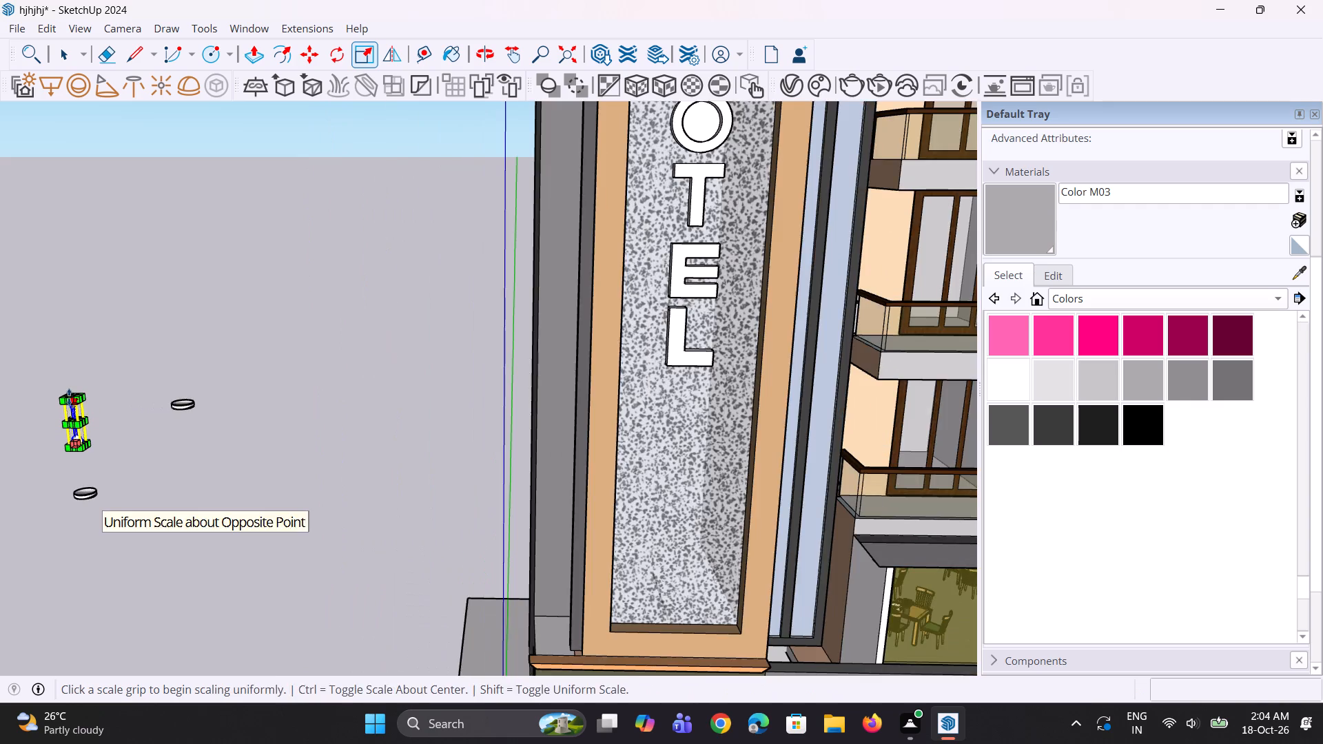
pyautogui.scroll(4, 68, 395)
pyautogui.moveTo(65, 396); pyautogui.dragTo(69, 441, button='middle')
pyautogui.scroll(1, 69, 441)
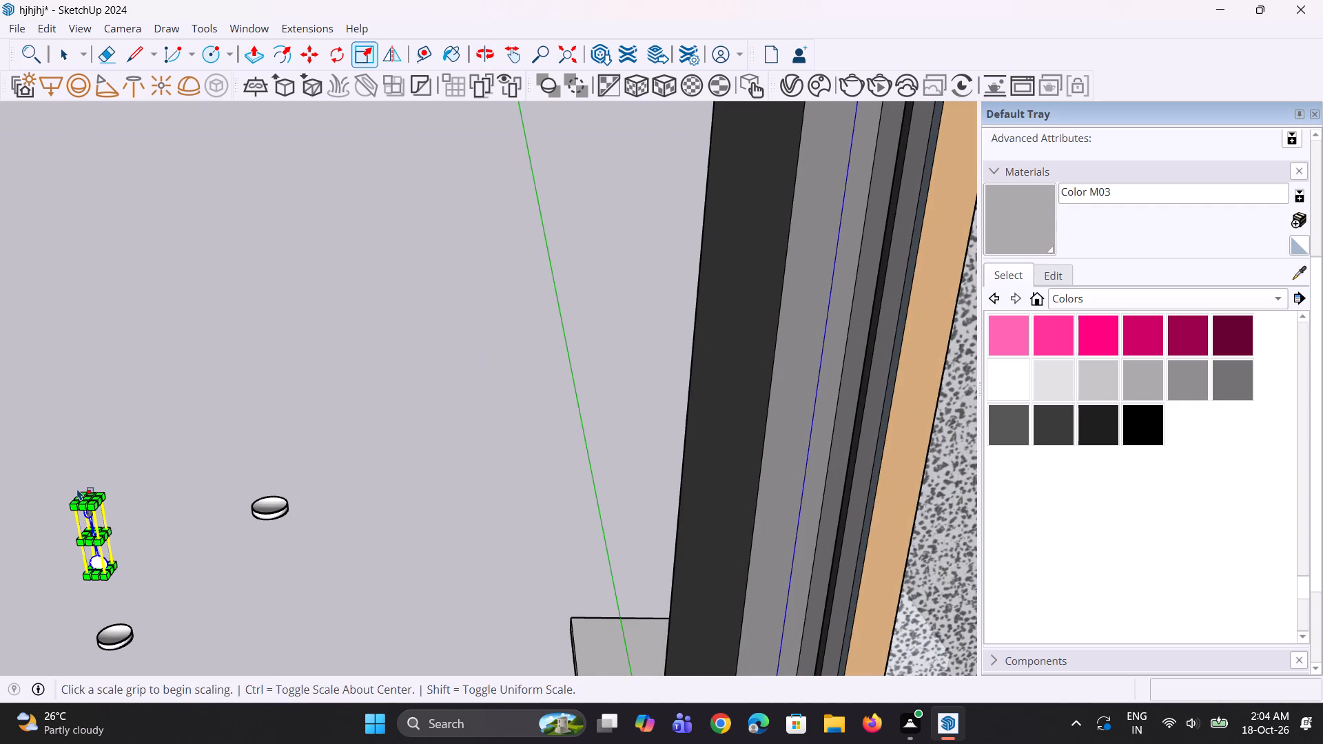
pyautogui.click(81, 490)
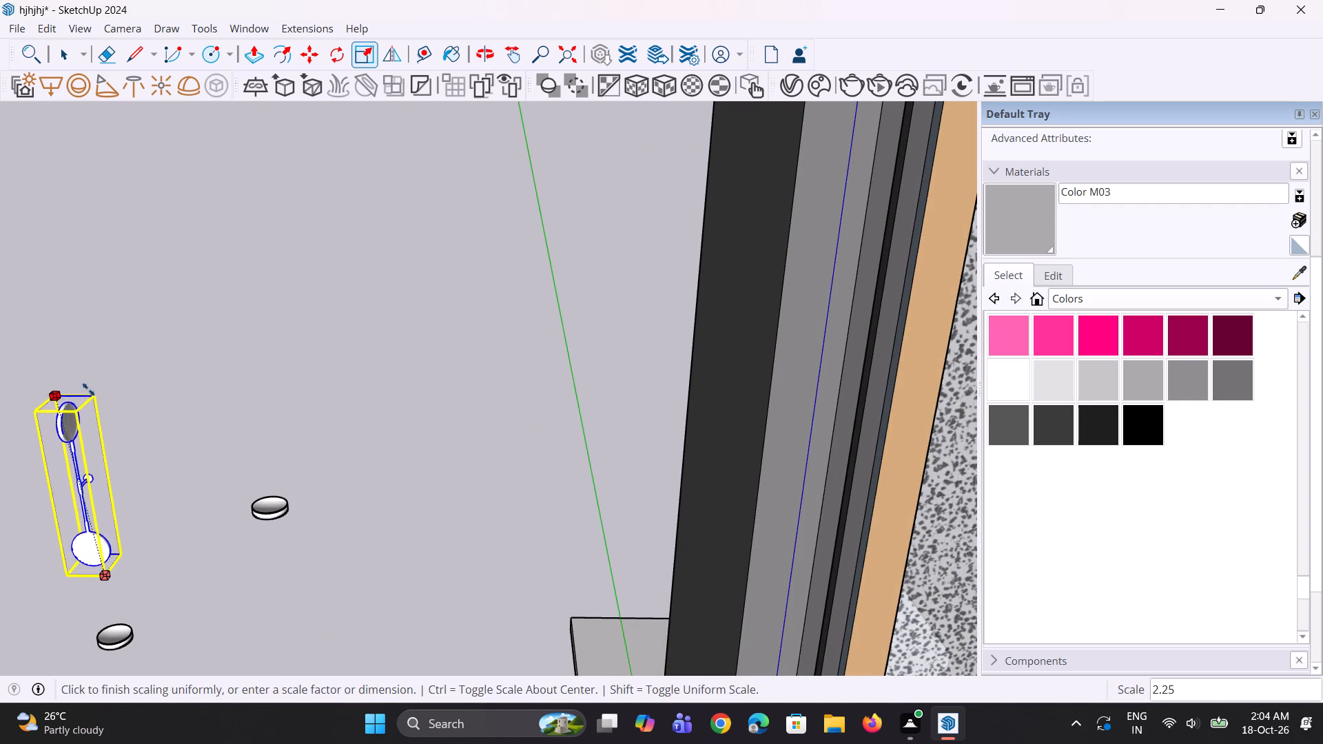
pyautogui.click(88, 389)
# Move the wall lamp from beside the hotel onto the top-floor wall between the blue window strip and the balcony door.
pyautogui.scroll(-2, 103, 468)
pyautogui.press('m')
pyautogui.click(87, 482)
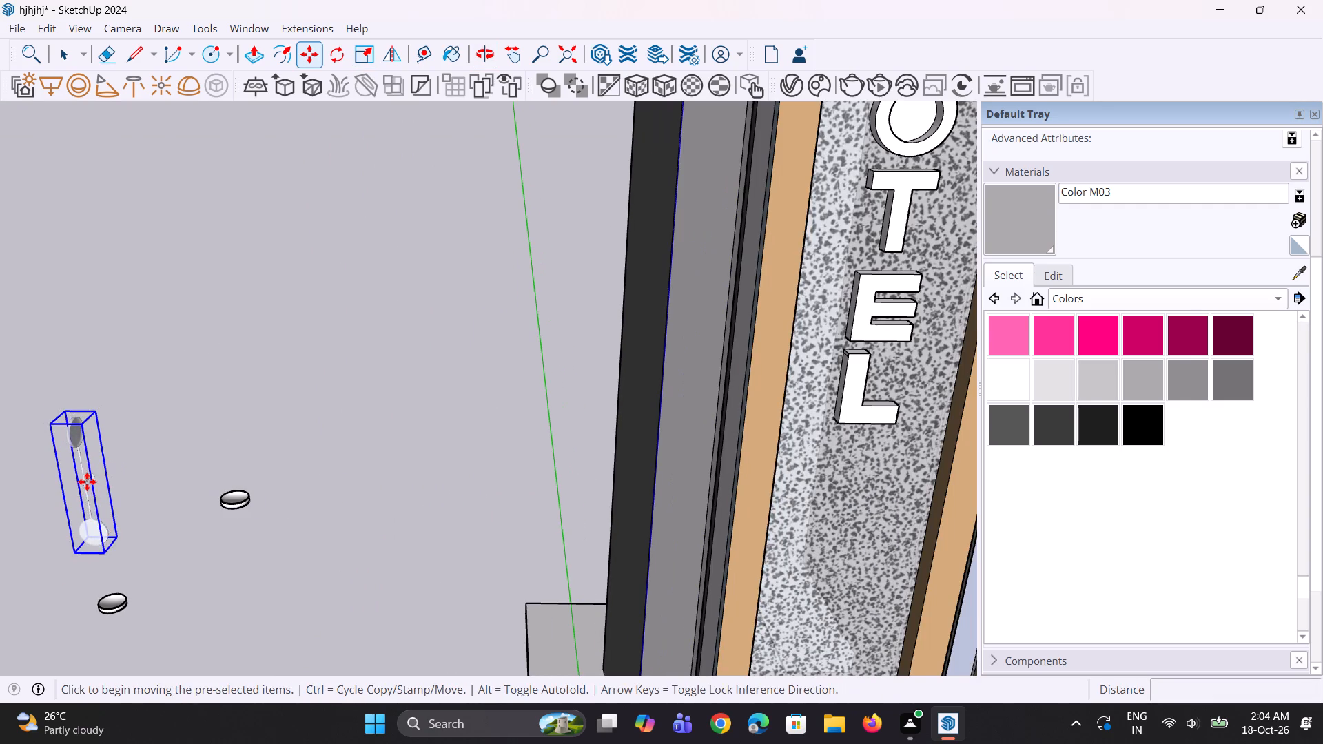
pyautogui.scroll(-13, 108, 465)
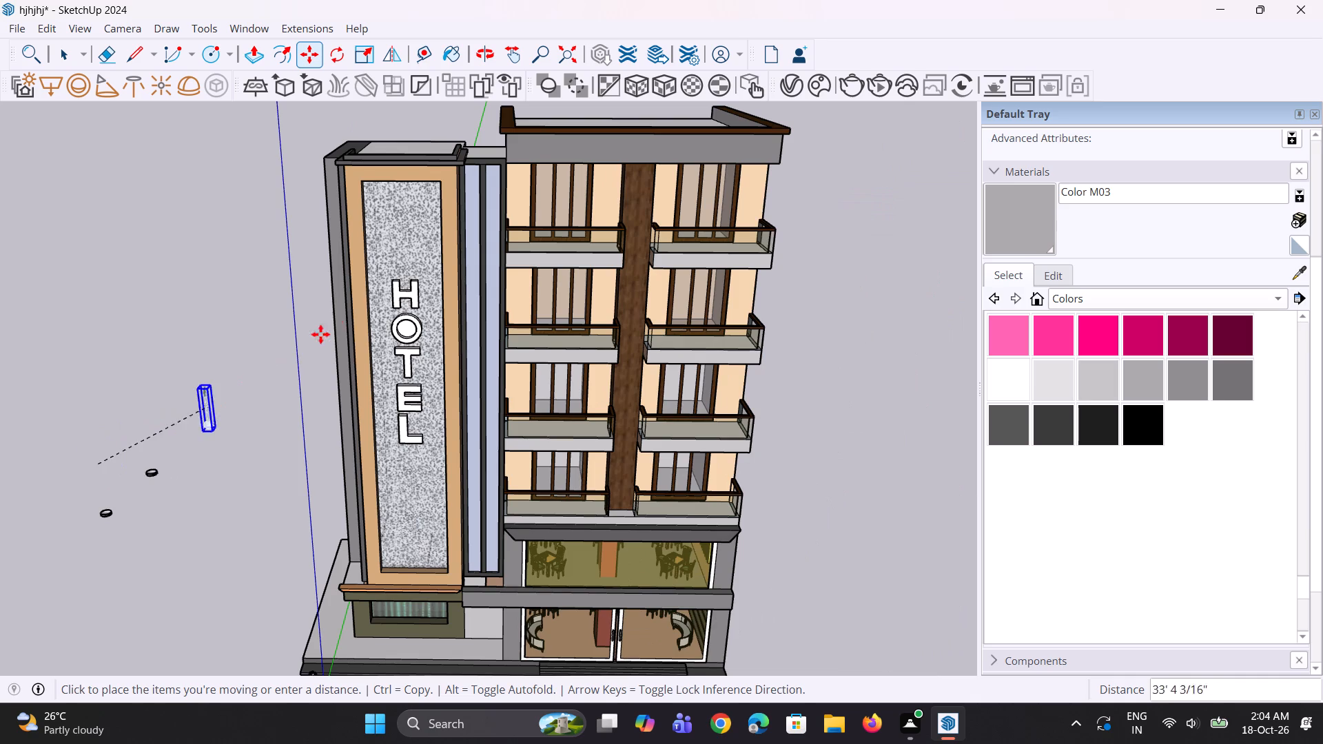
pyautogui.scroll(1, 404, 254)
pyautogui.scroll(3, 609, 215)
pyautogui.scroll(5, 524, 215)
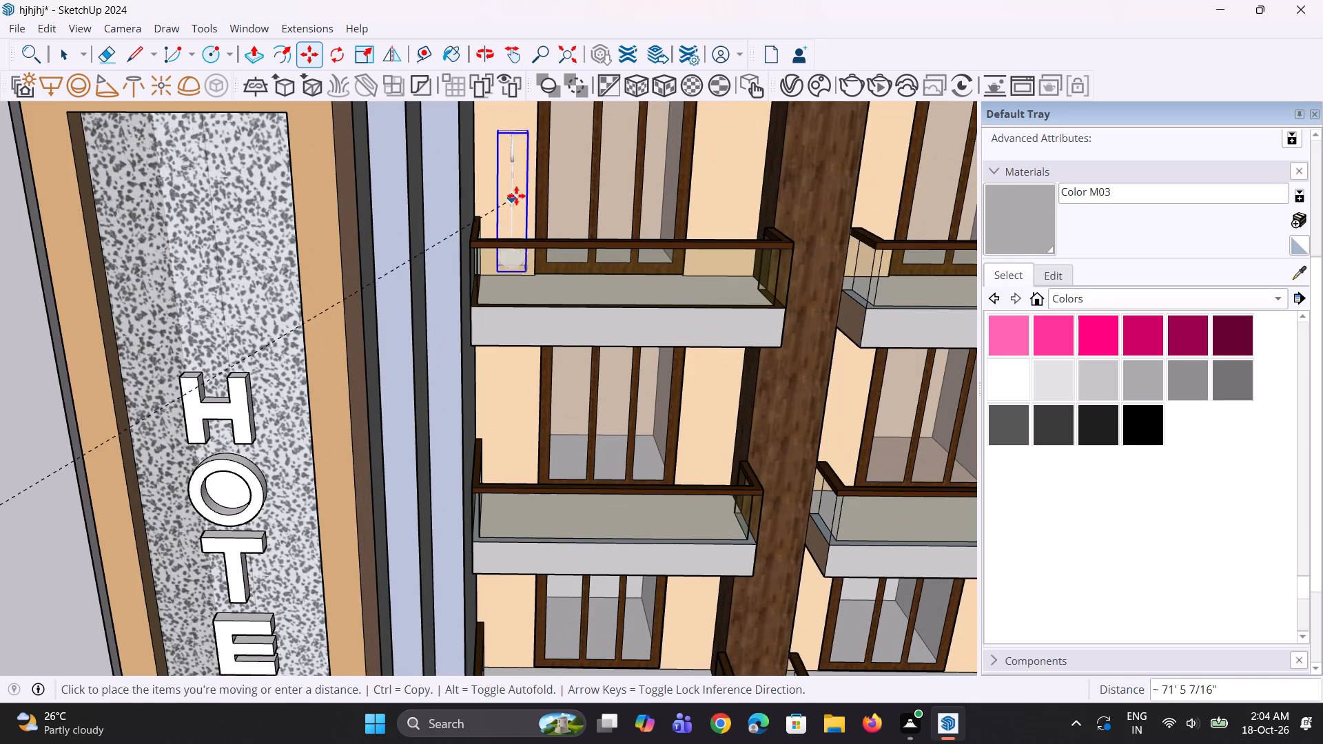
pyautogui.click(513, 159)
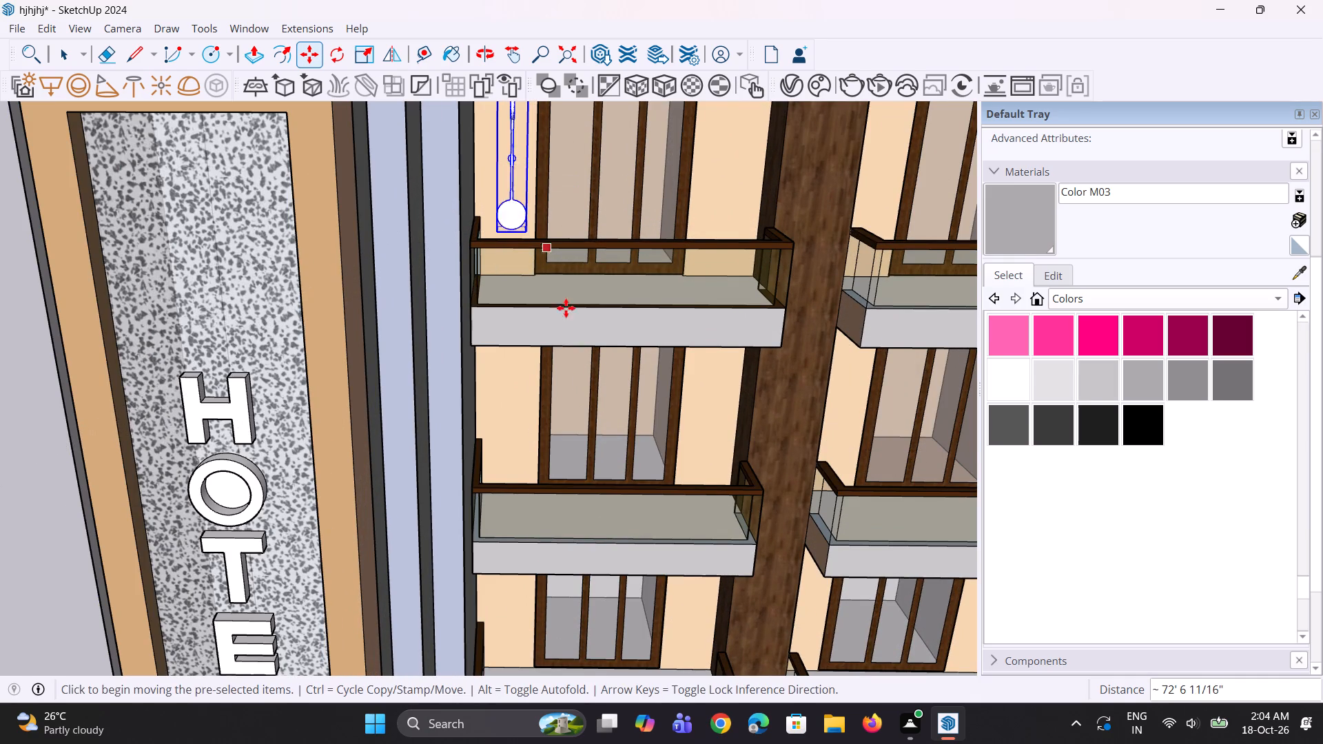
# Scale the wall lamp on the top-floor wall down uniformly so it fits above the balcony railing.
pyautogui.scroll(-6, 575, 314)
pyautogui.moveTo(566, 228); pyautogui.dragTo(538, 188, button='middle')
pyautogui.scroll(4, 537, 183)
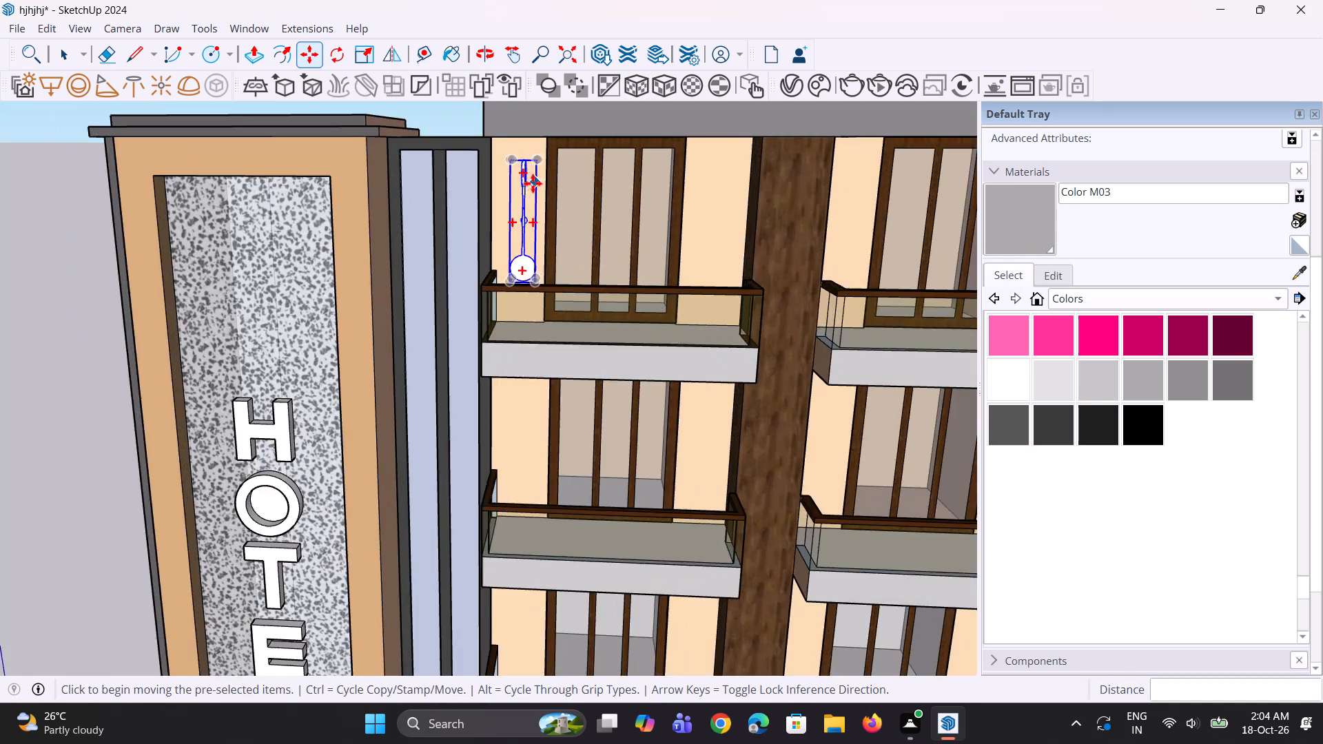
pyautogui.scroll(5, 533, 183)
pyautogui.press('s')
pyautogui.scroll(2, 510, 150)
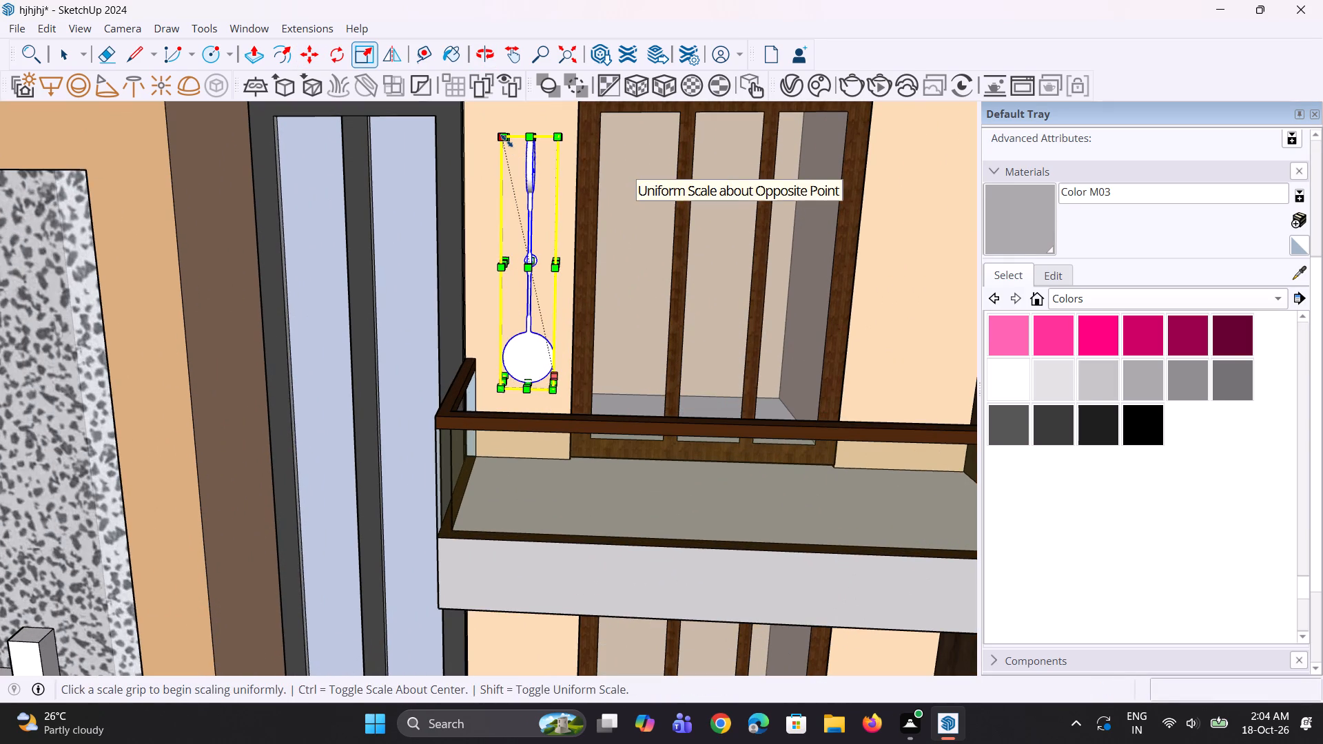
pyautogui.click(506, 141)
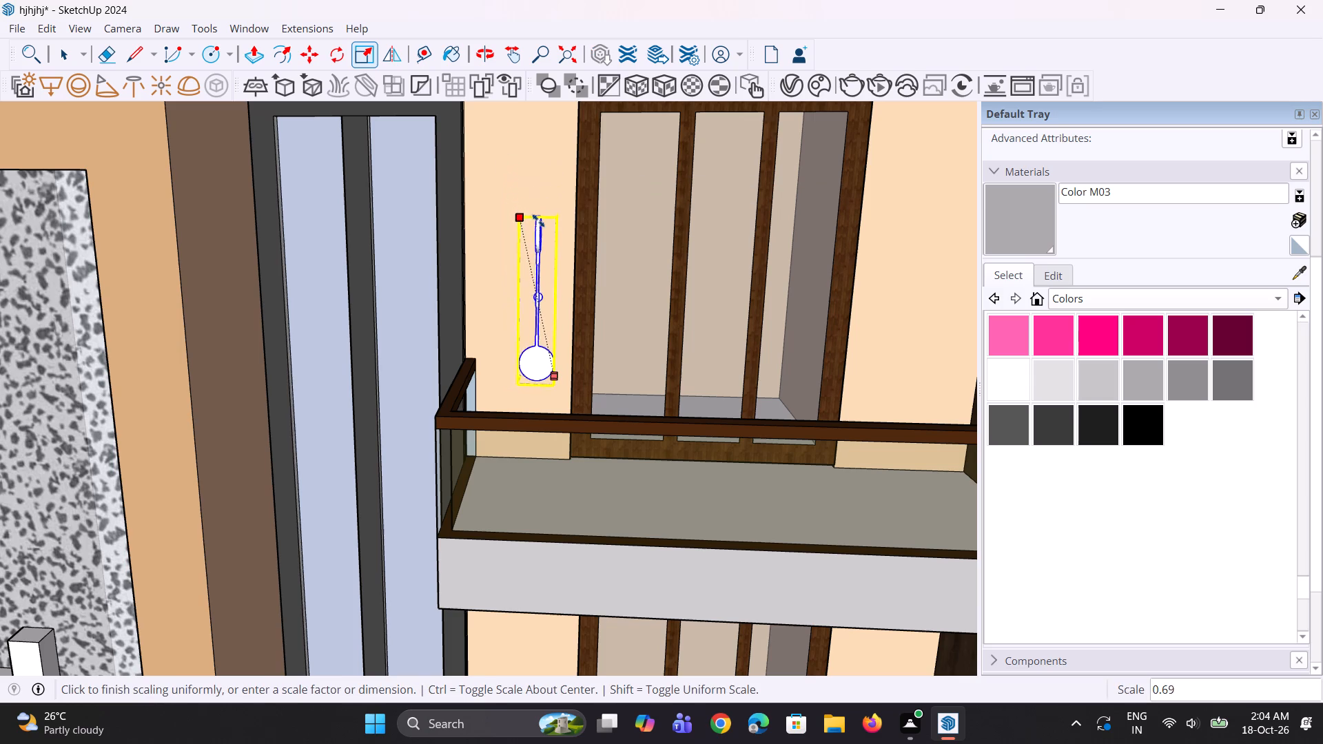
pyautogui.click(544, 247)
# Reposition the wall lamp higher up, in front of the wall surface, and about 6 13/16" closer to the balcony door.
pyautogui.moveTo(571, 290); pyautogui.dragTo(473, 311, button='middle')
pyautogui.press('m')
pyautogui.click(537, 395)
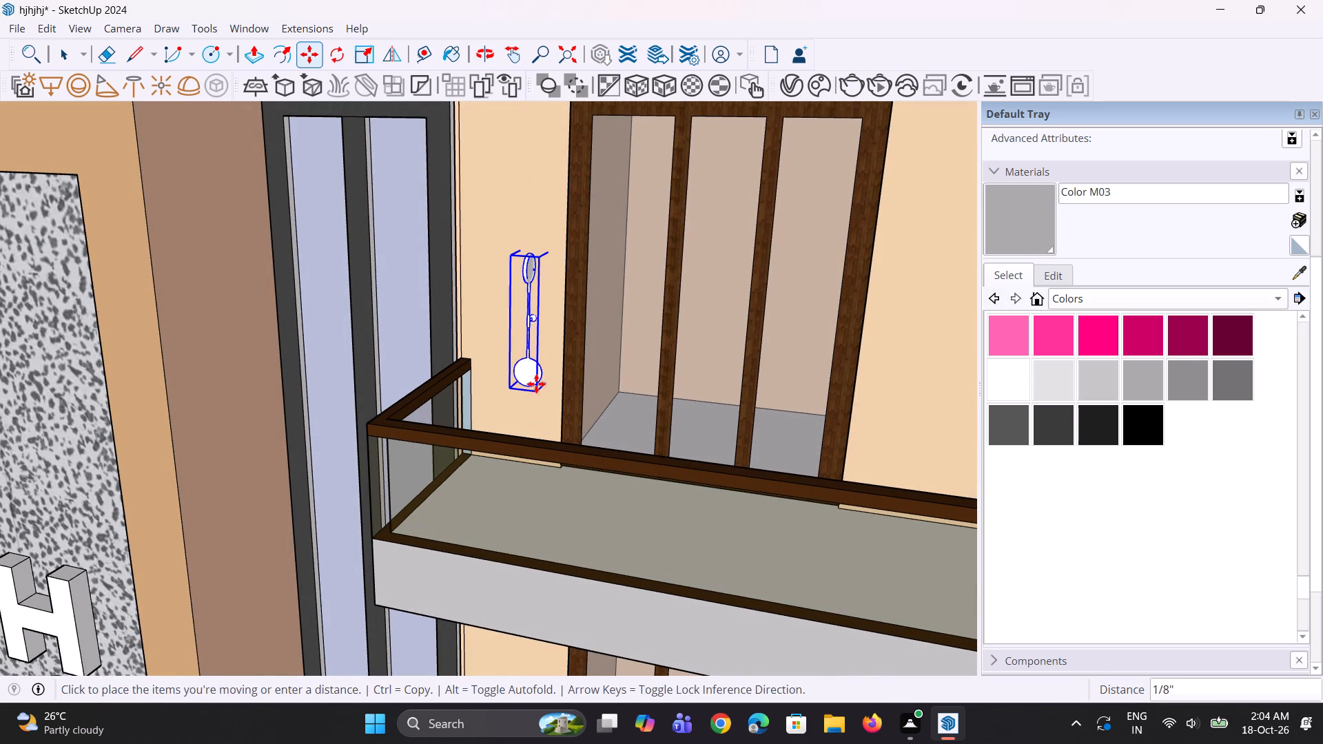
pyautogui.click(522, 285)
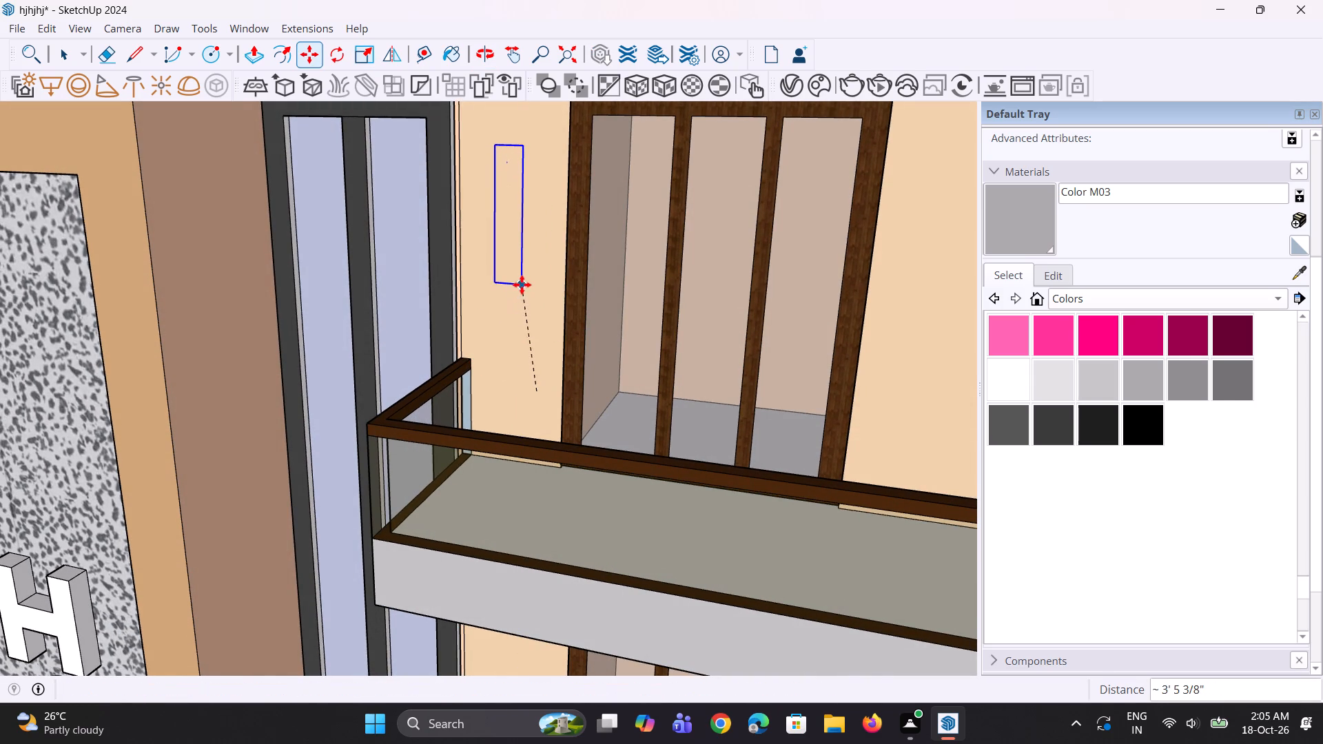
pyautogui.moveTo(537, 313); pyautogui.dragTo(471, 313, button='middle')
pyautogui.click(513, 289)
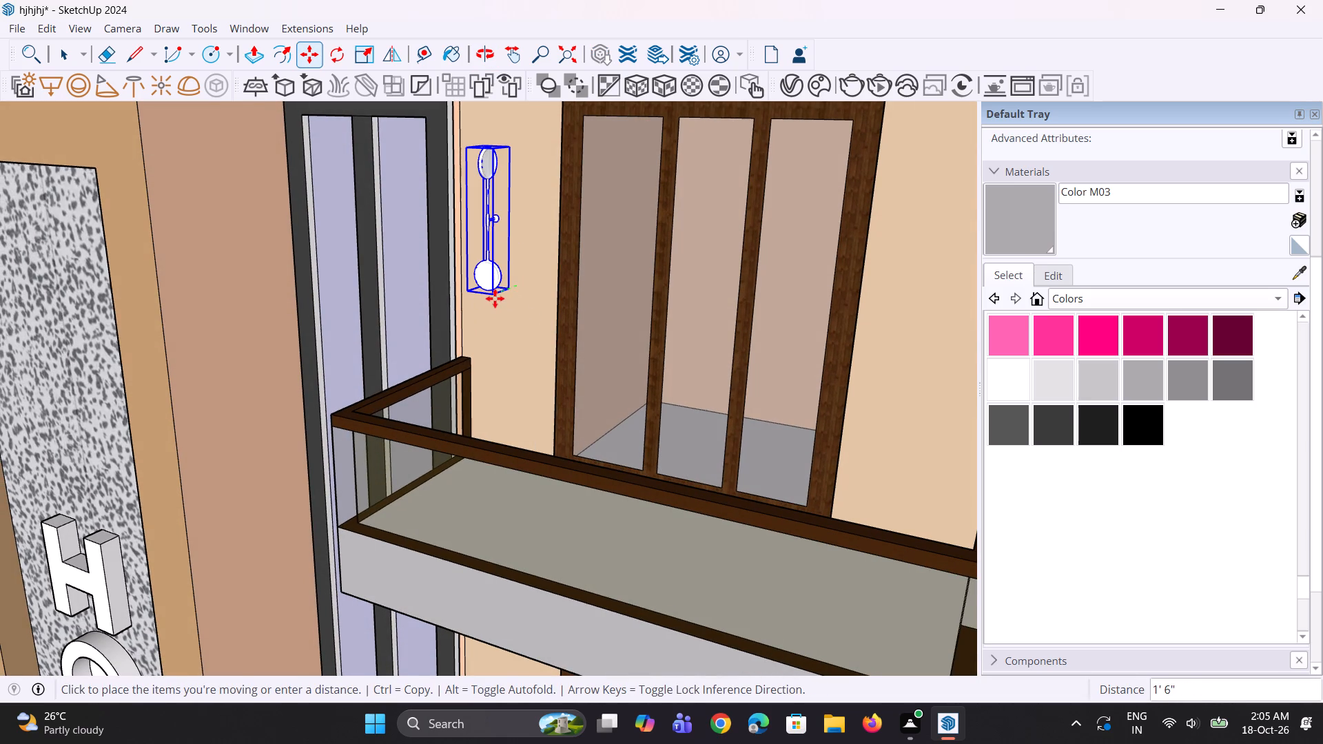
pyautogui.click(495, 298)
pyautogui.moveTo(486, 311); pyautogui.dragTo(499, 318, button='middle')
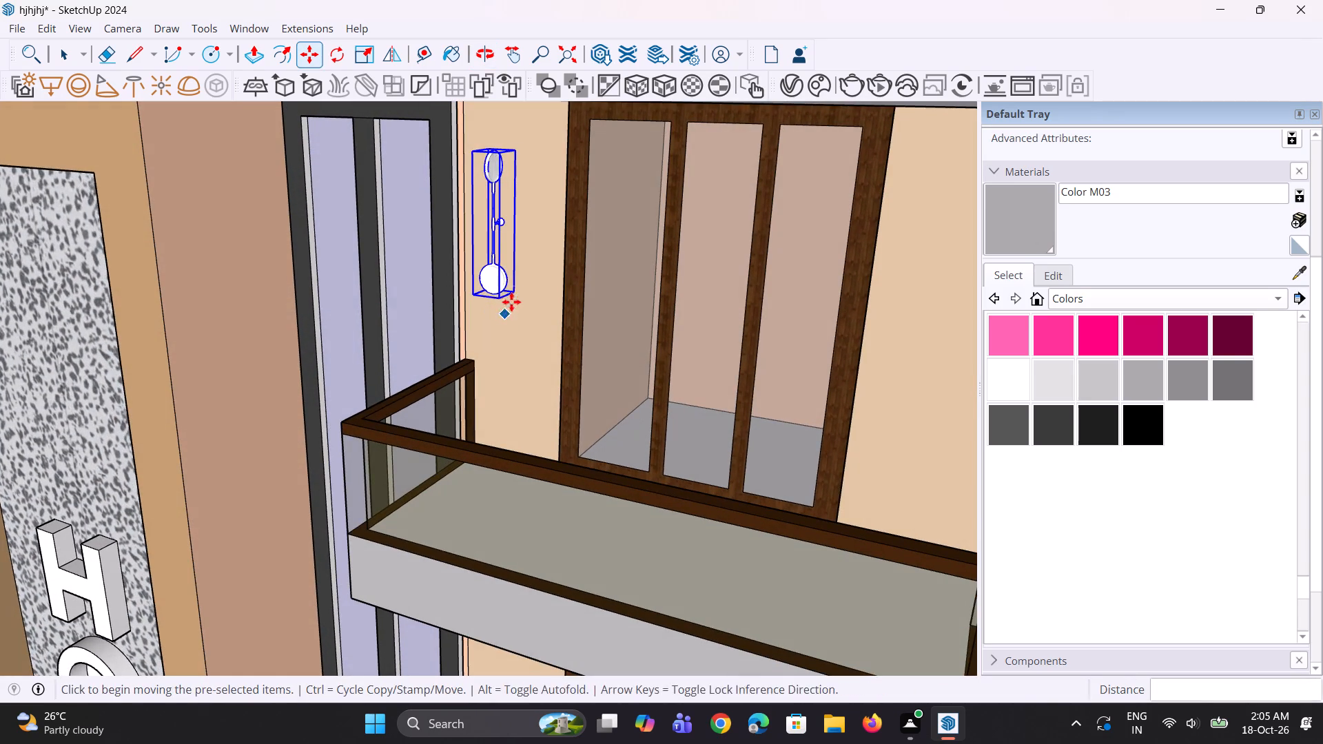
pyautogui.click(512, 293)
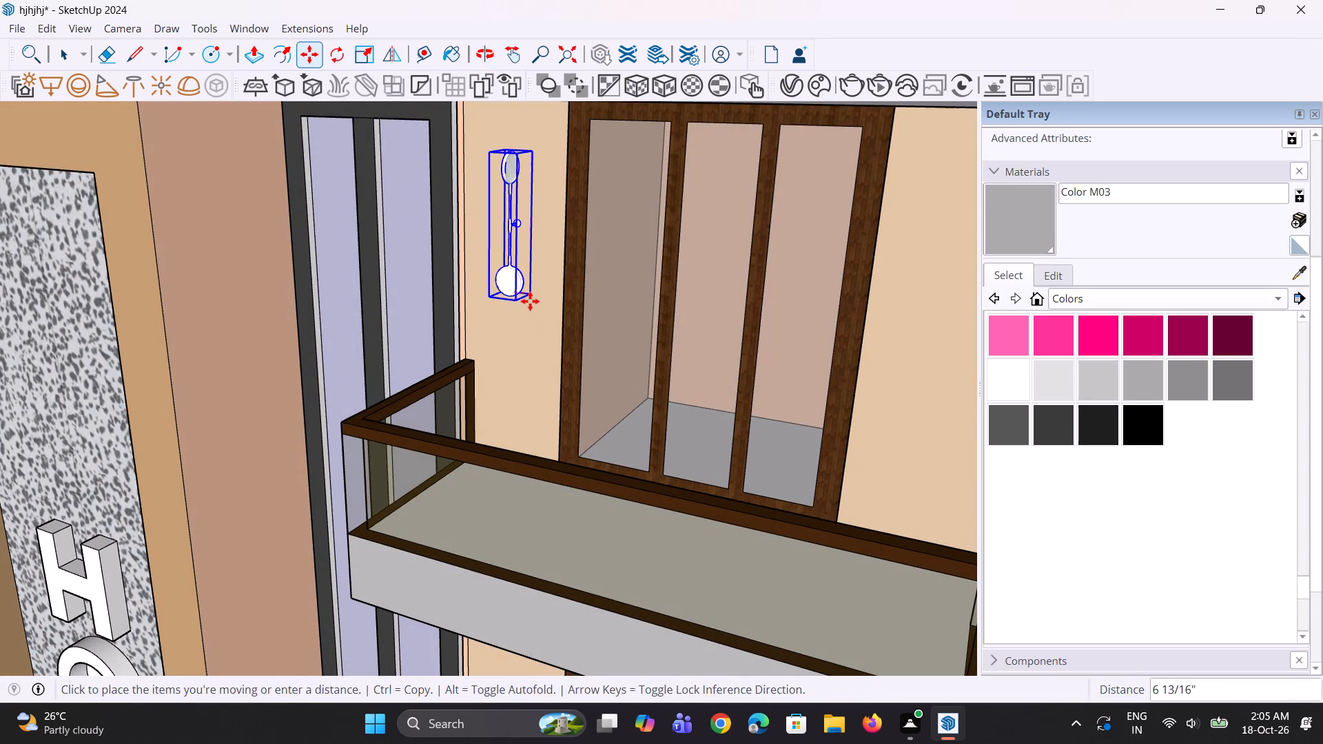
pyautogui.click(530, 301)
# Lower the wall lamp slightly along the top-floor wall beside the balcony door.
pyautogui.scroll(-4, 494, 331)
pyautogui.scroll(1, 499, 331)
pyautogui.moveTo(499, 331); pyautogui.dragTo(590, 304, button='middle')
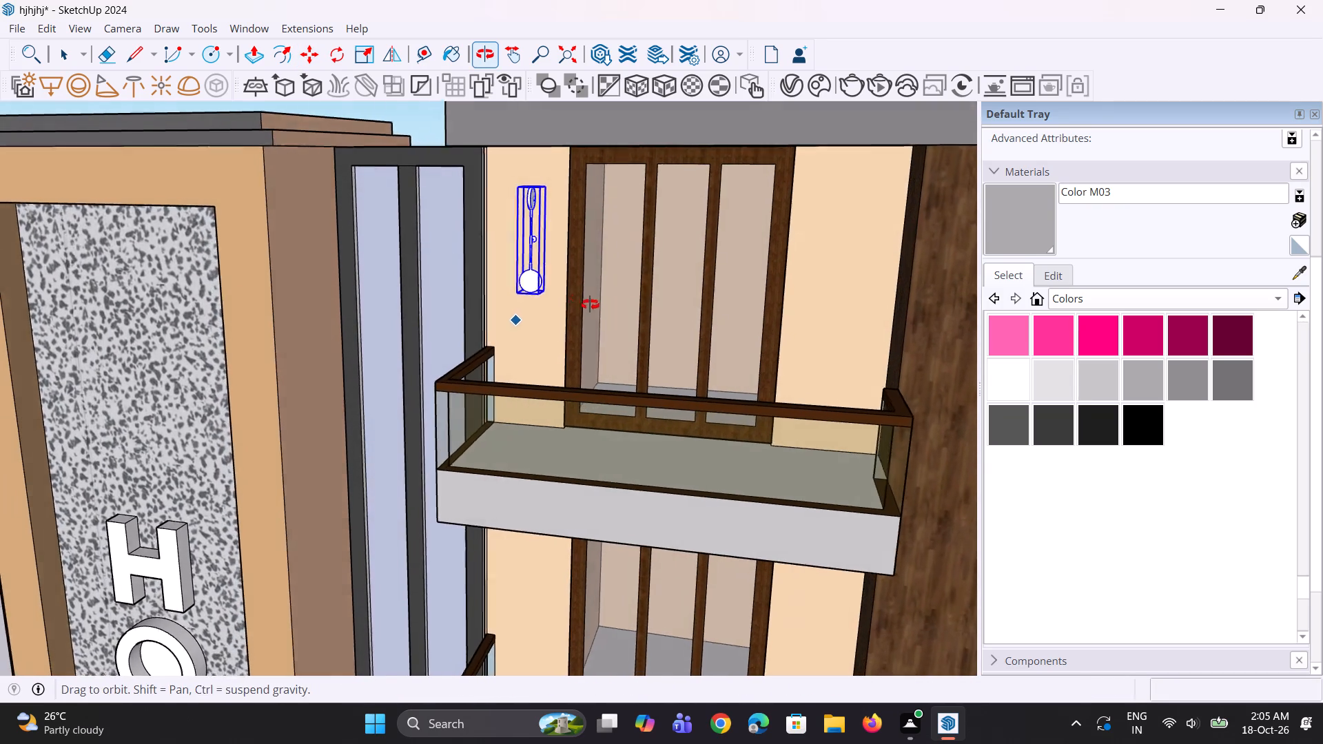
pyautogui.moveTo(590, 304); pyautogui.dragTo(594, 307, button='middle')
pyautogui.scroll(-2, 511, 334)
pyautogui.scroll(4, 522, 328)
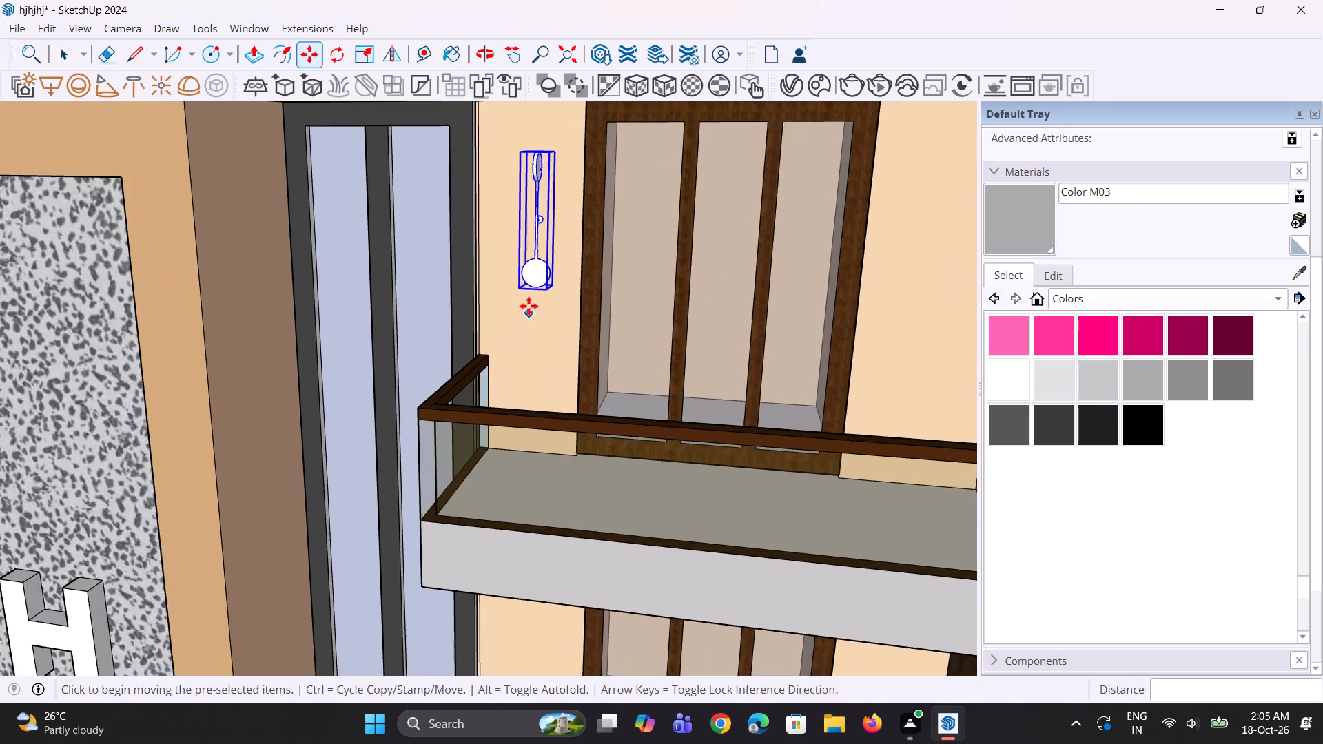
pyautogui.scroll(3, 529, 304)
pyautogui.click(563, 284)
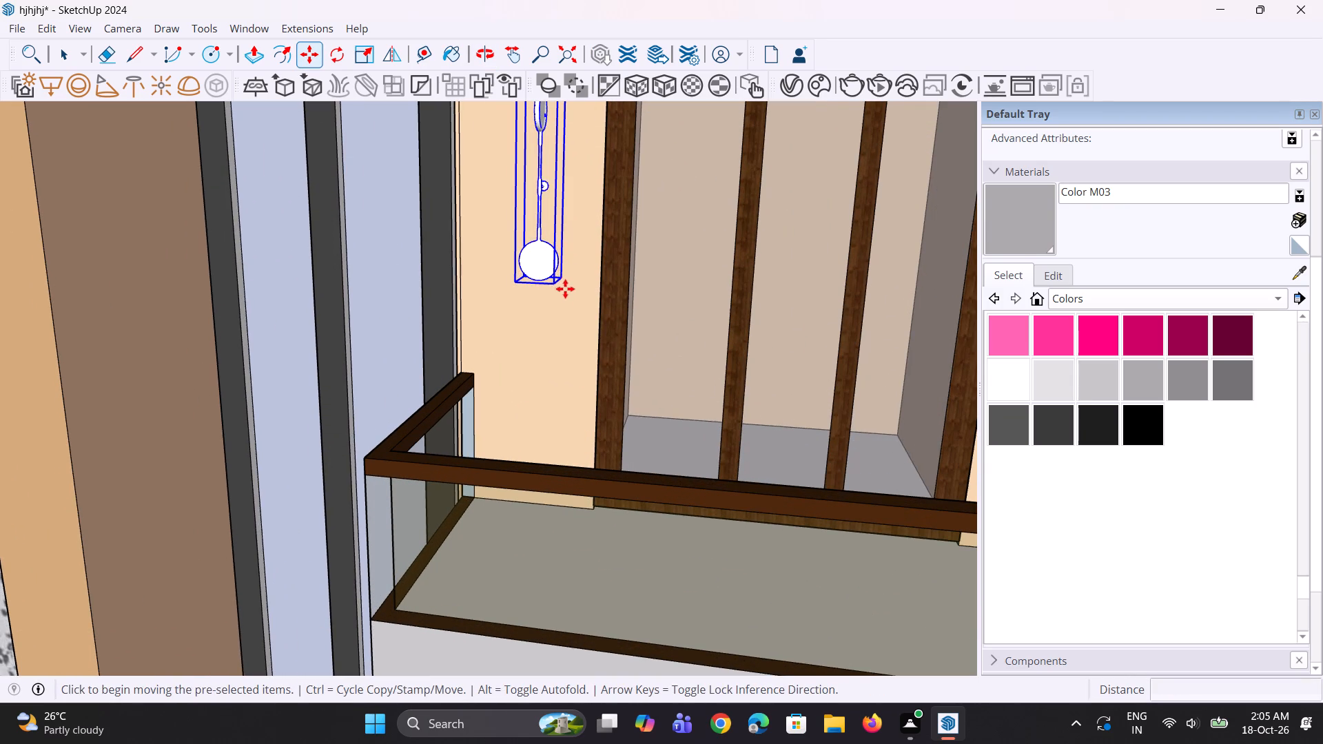
pyautogui.click(564, 314)
# Scale the top-floor wall lamp down uniformly a little further, keeping its lower end in place.
pyautogui.scroll(-5, 503, 318)
pyautogui.scroll(2, 538, 330)
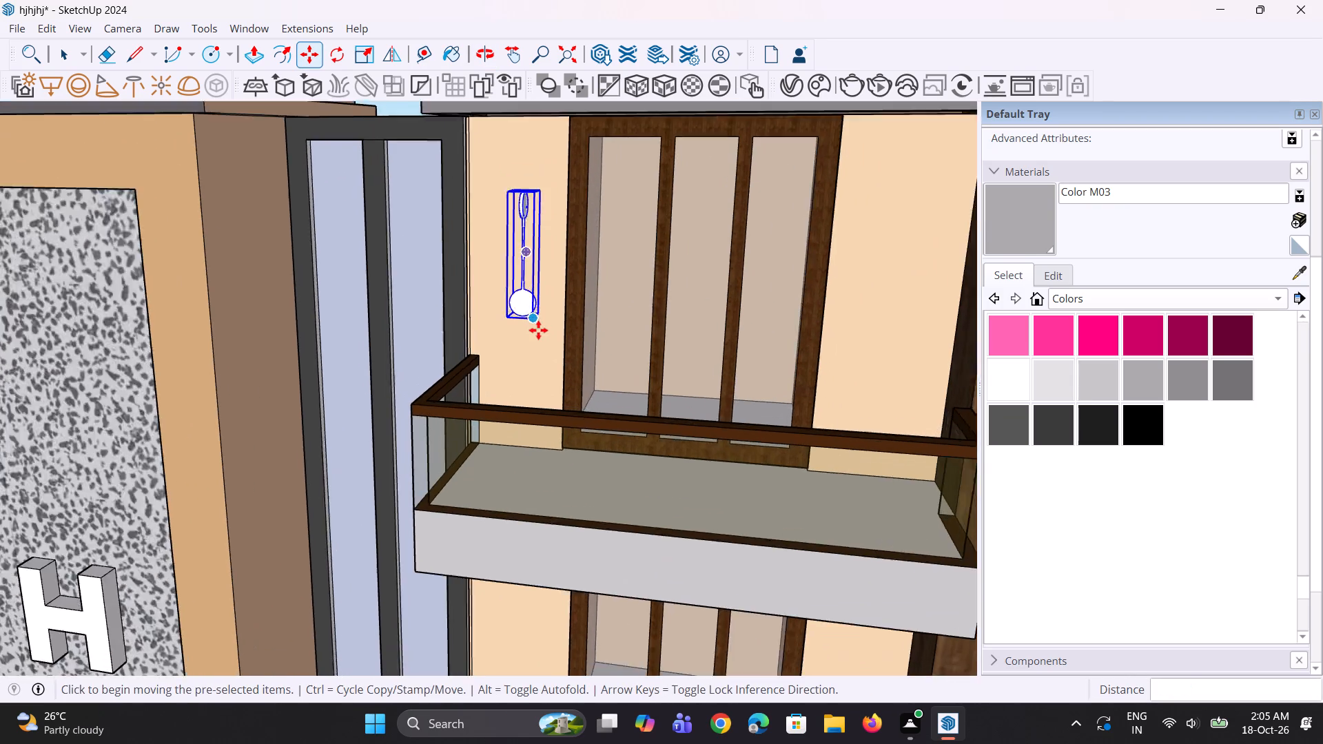
pyautogui.scroll(3, 538, 330)
pyautogui.press('s')
pyautogui.scroll(1, 517, 240)
pyautogui.scroll(-2, 506, 223)
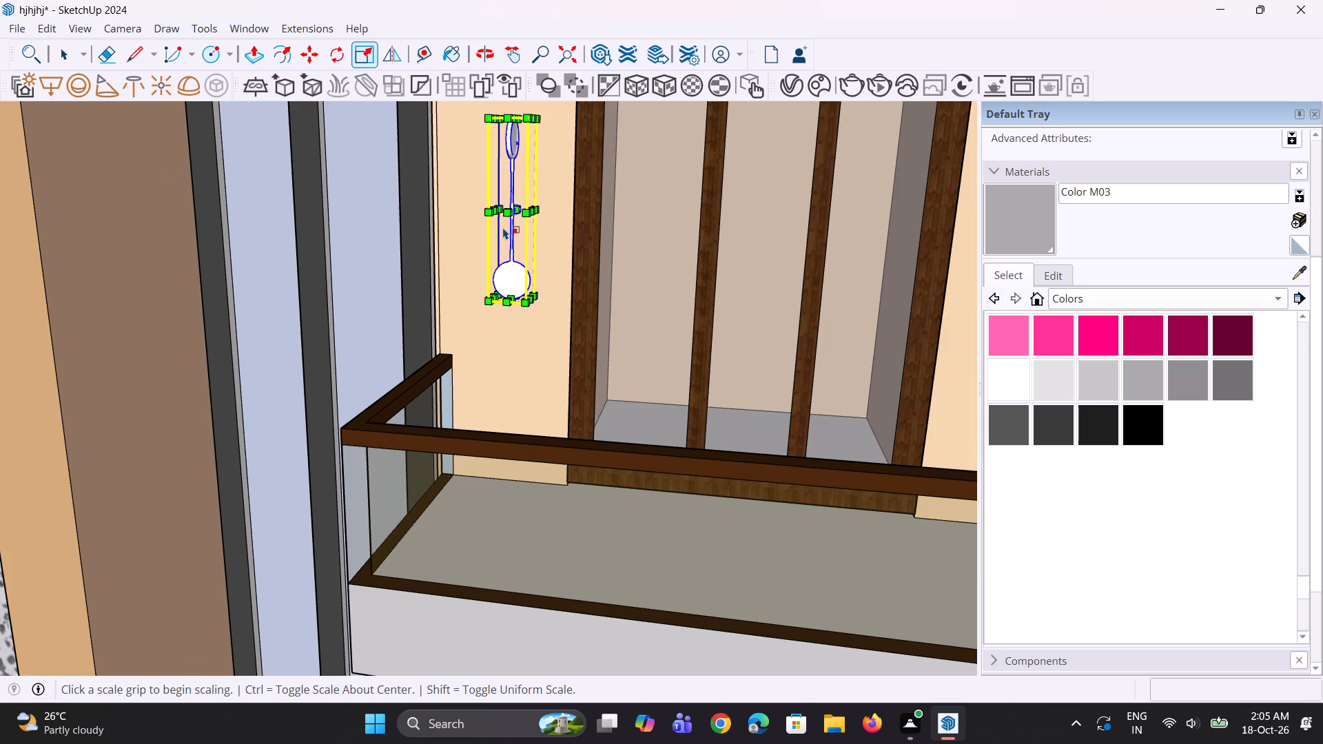
pyautogui.click(493, 120)
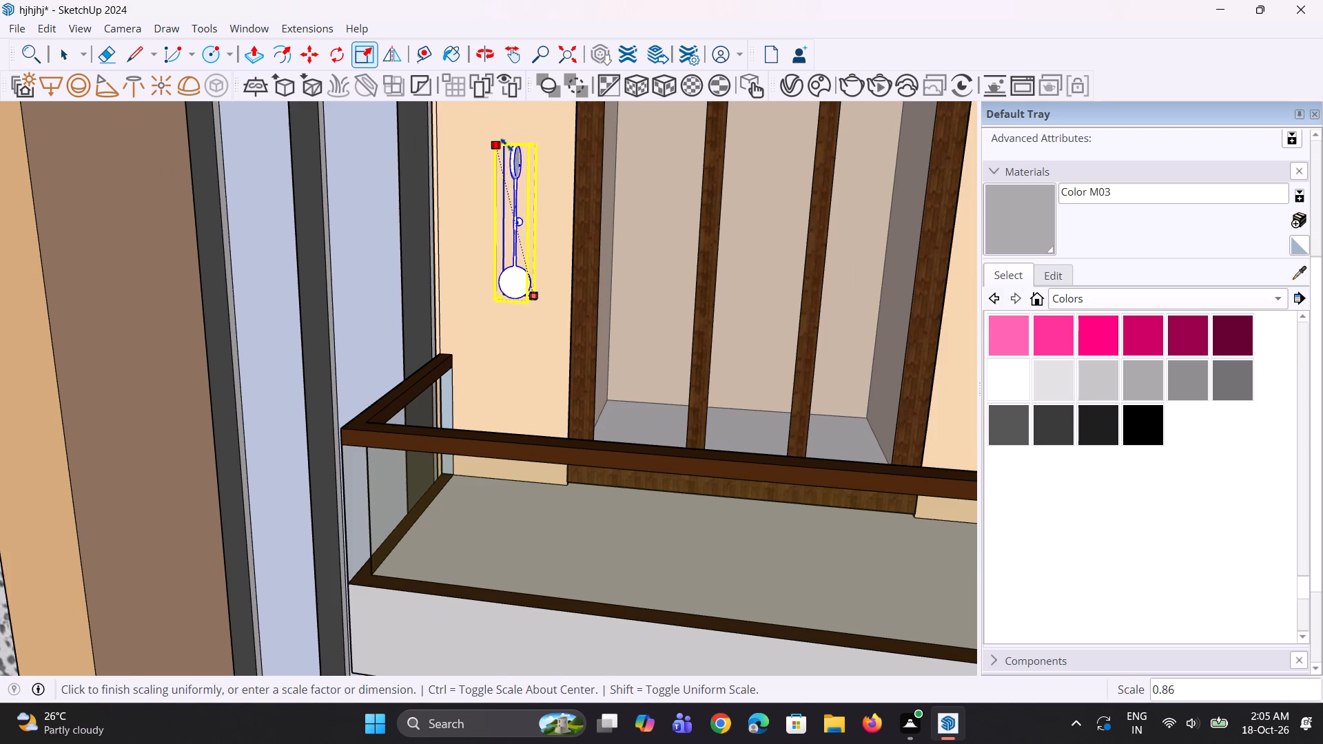
pyautogui.click(520, 174)
# Move the reduced wall lamp straight up the wall by a little over 1 foot.
pyautogui.scroll(-4, 496, 327)
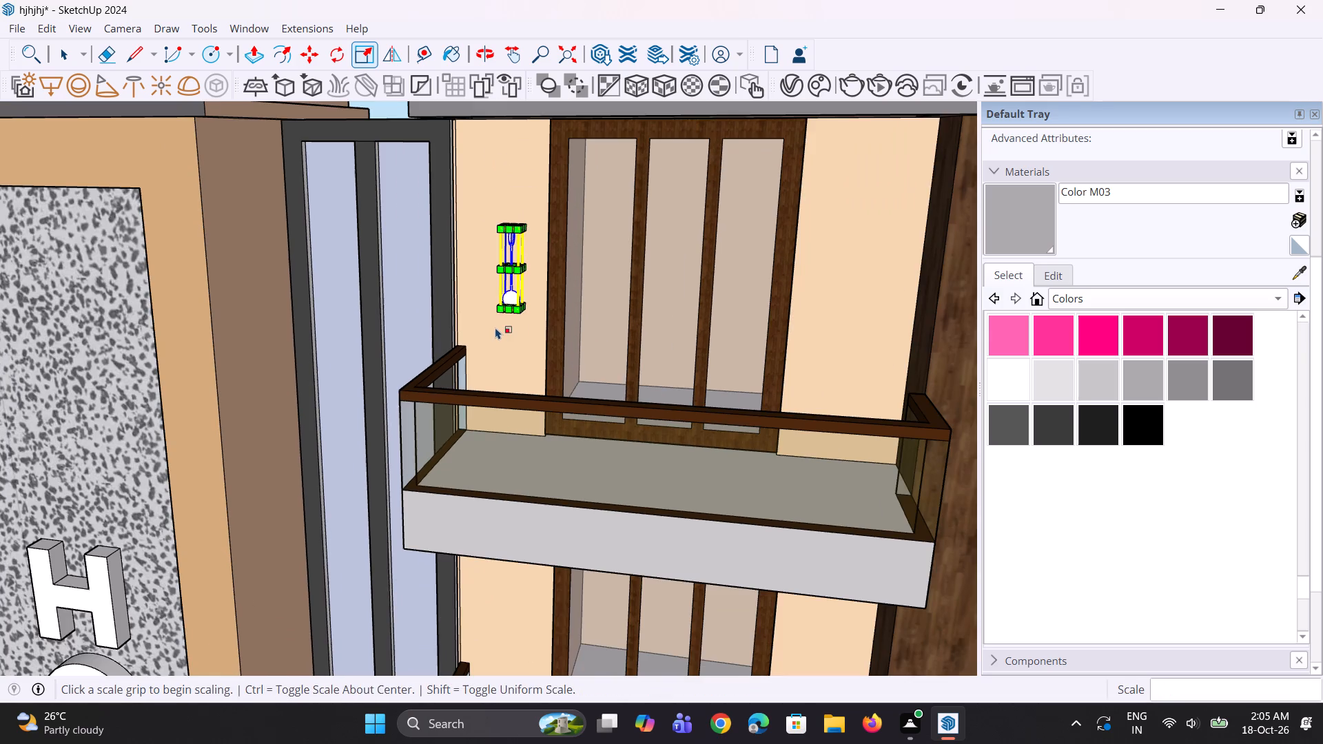
pyautogui.moveTo(504, 307); pyautogui.dragTo(497, 298, button='middle')
pyautogui.press('m')
pyautogui.scroll(5, 522, 320)
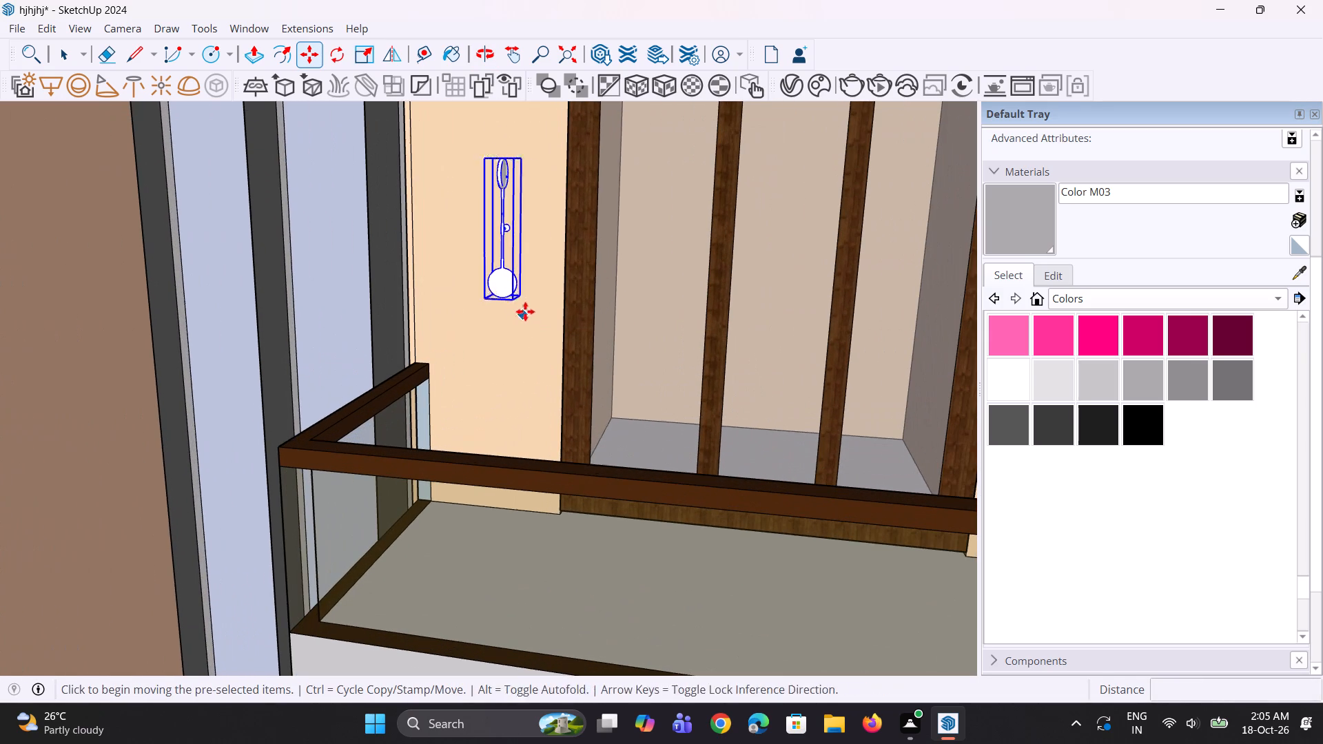
pyautogui.click(526, 302)
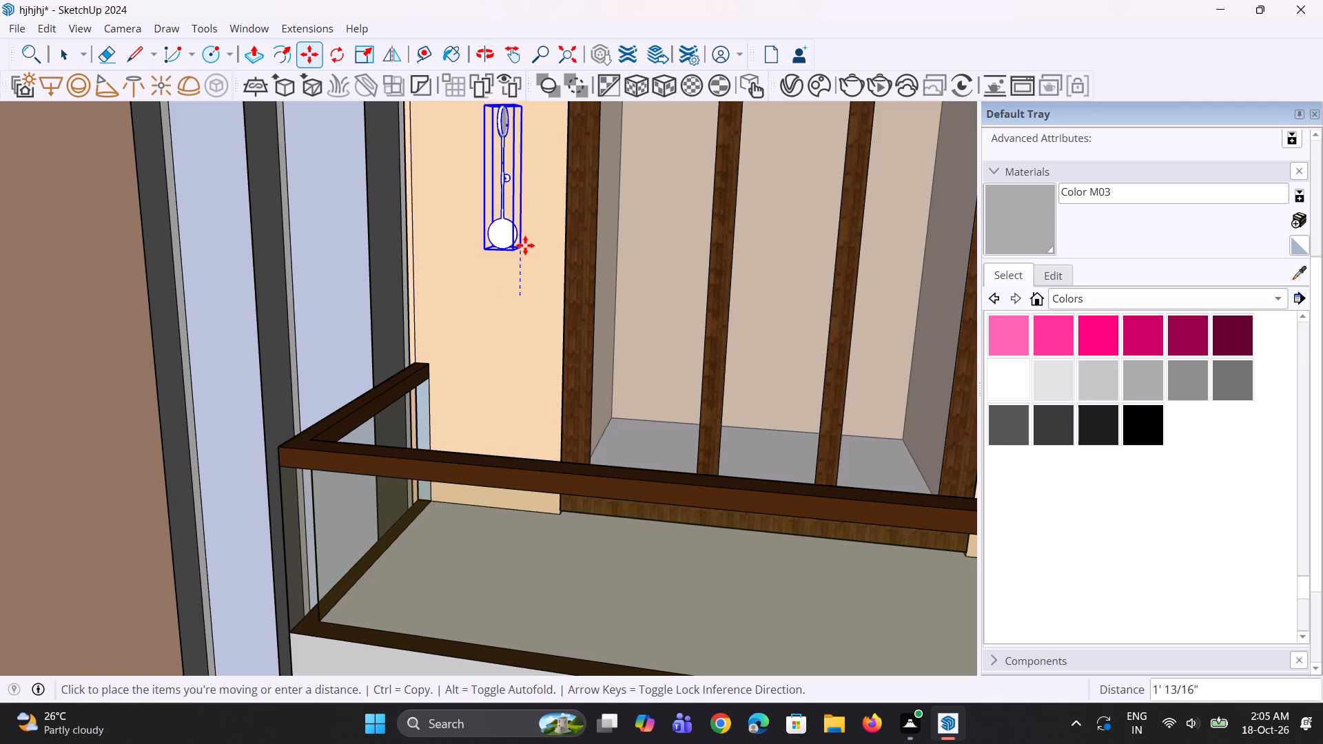
pyautogui.click(525, 234)
pyautogui.scroll(-4, 521, 393)
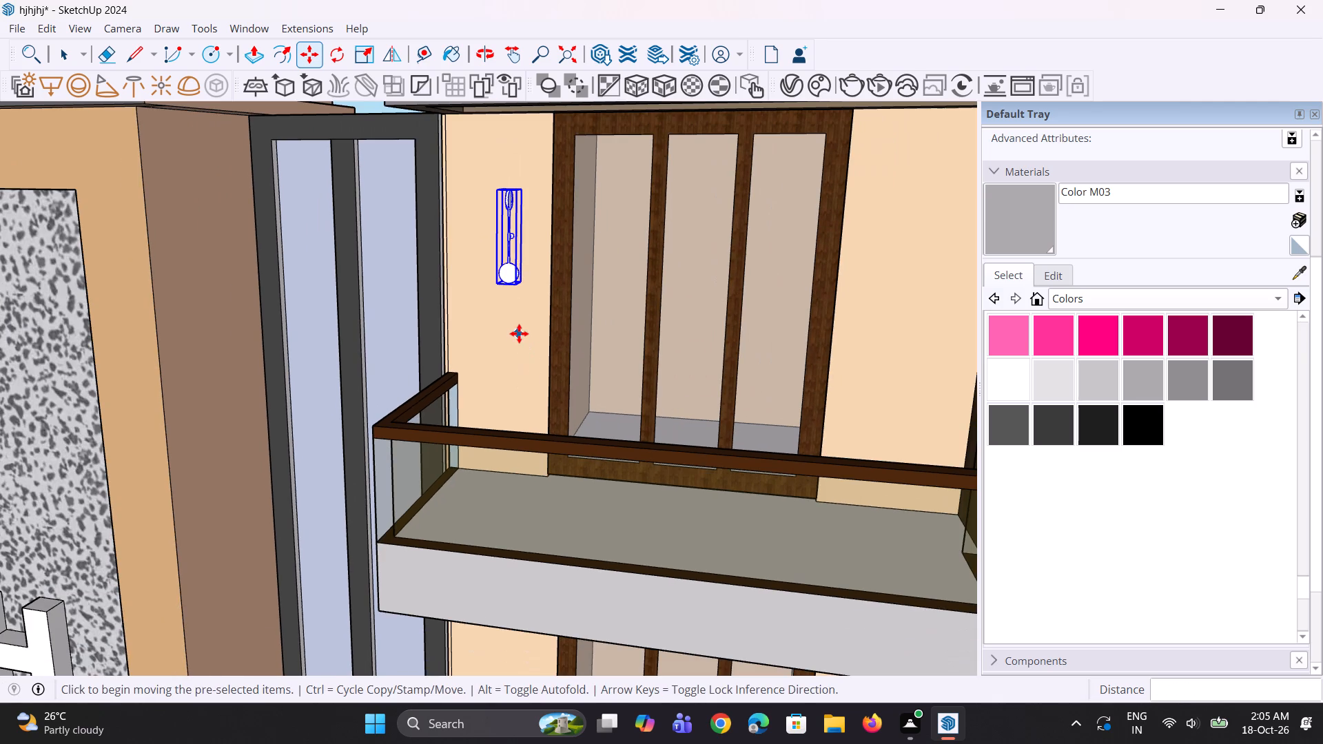
# Copy the wall lamp 11' 1 7/16" along the red axis to the other side of the top-floor balcony door.
pyautogui.press('m')
pyautogui.scroll(4, 529, 296)
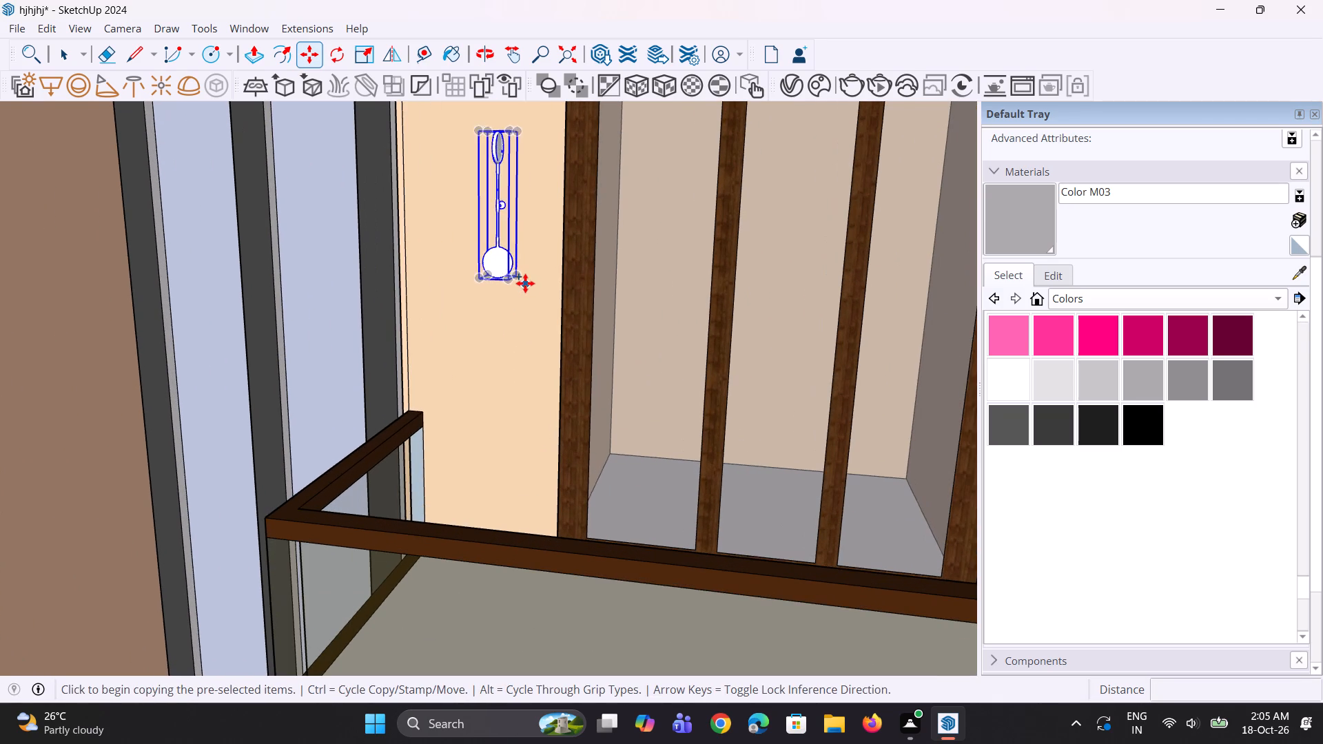
pyautogui.click(525, 283)
pyautogui.scroll(-8, 502, 292)
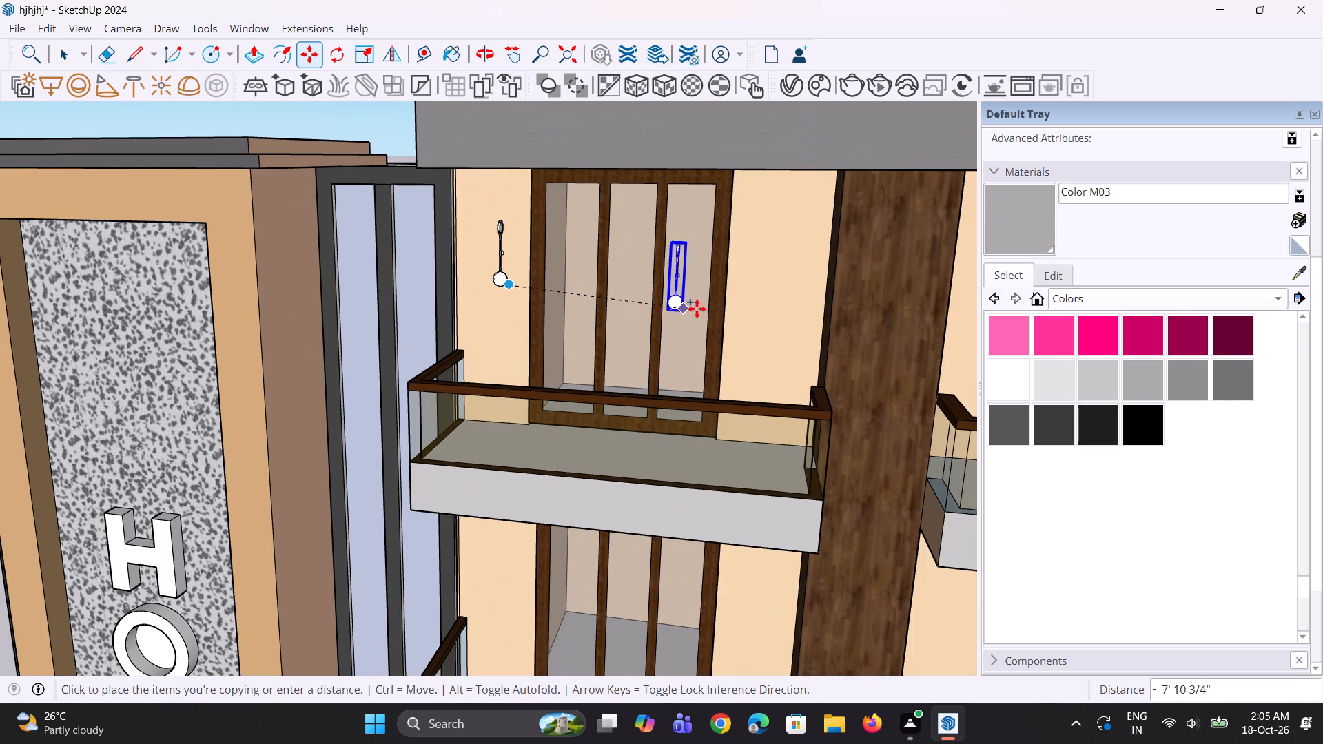
pyautogui.click(761, 296)
# Copy the lamp nearest the wooden pillar 13' 5 3/8" down the blue axis onto the wall of the floor below.
pyautogui.scroll(-4, 597, 298)
pyautogui.moveTo(624, 313); pyautogui.dragTo(617, 276, button='middle')
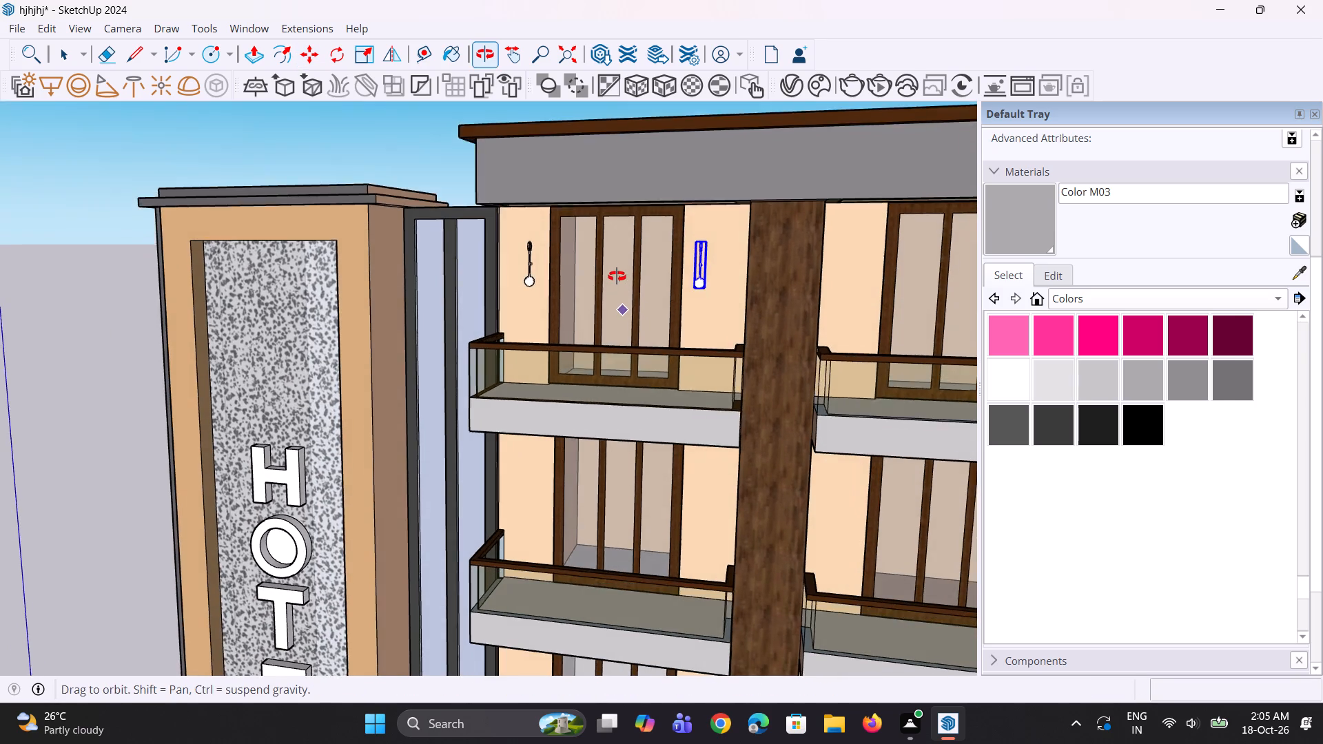
pyautogui.moveTo(617, 276); pyautogui.dragTo(615, 269, button='middle')
pyautogui.scroll(4, 684, 273)
pyautogui.press('m')
pyautogui.click(711, 291)
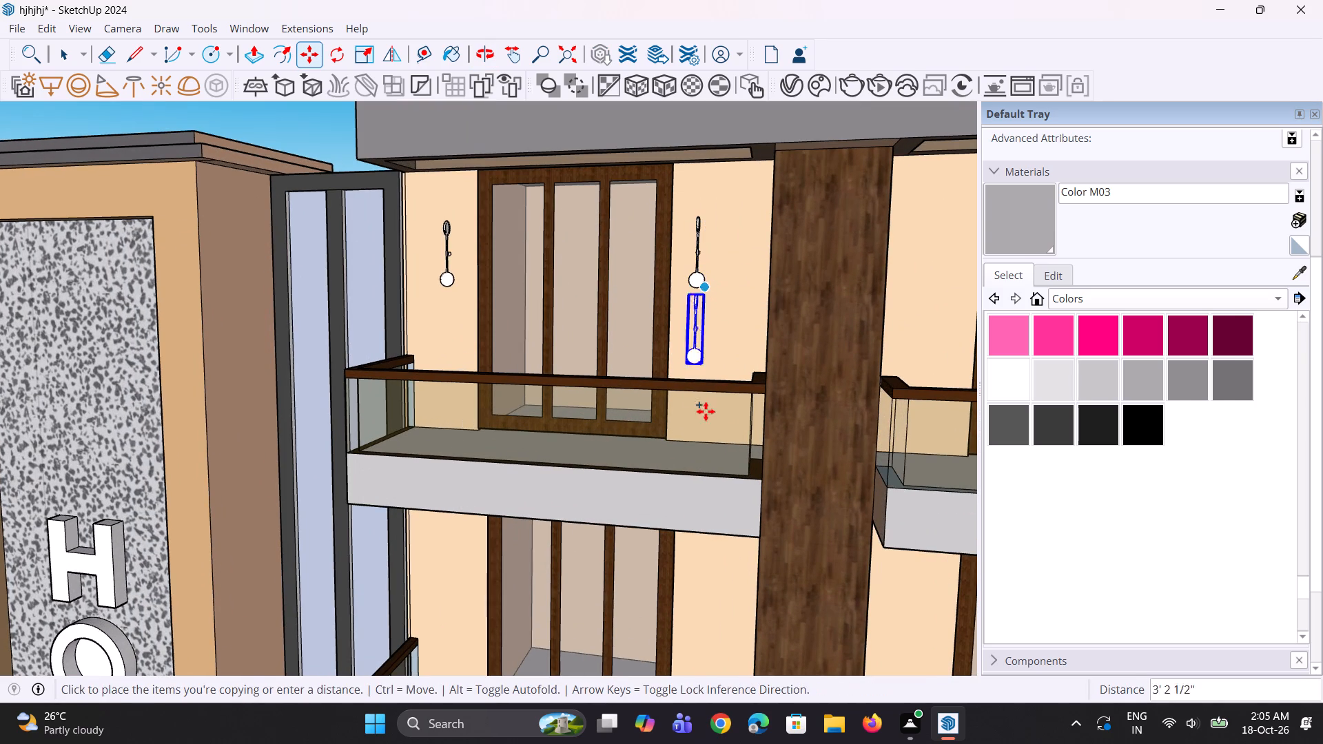
pyautogui.scroll(-8, 685, 497)
pyautogui.scroll(7, 681, 618)
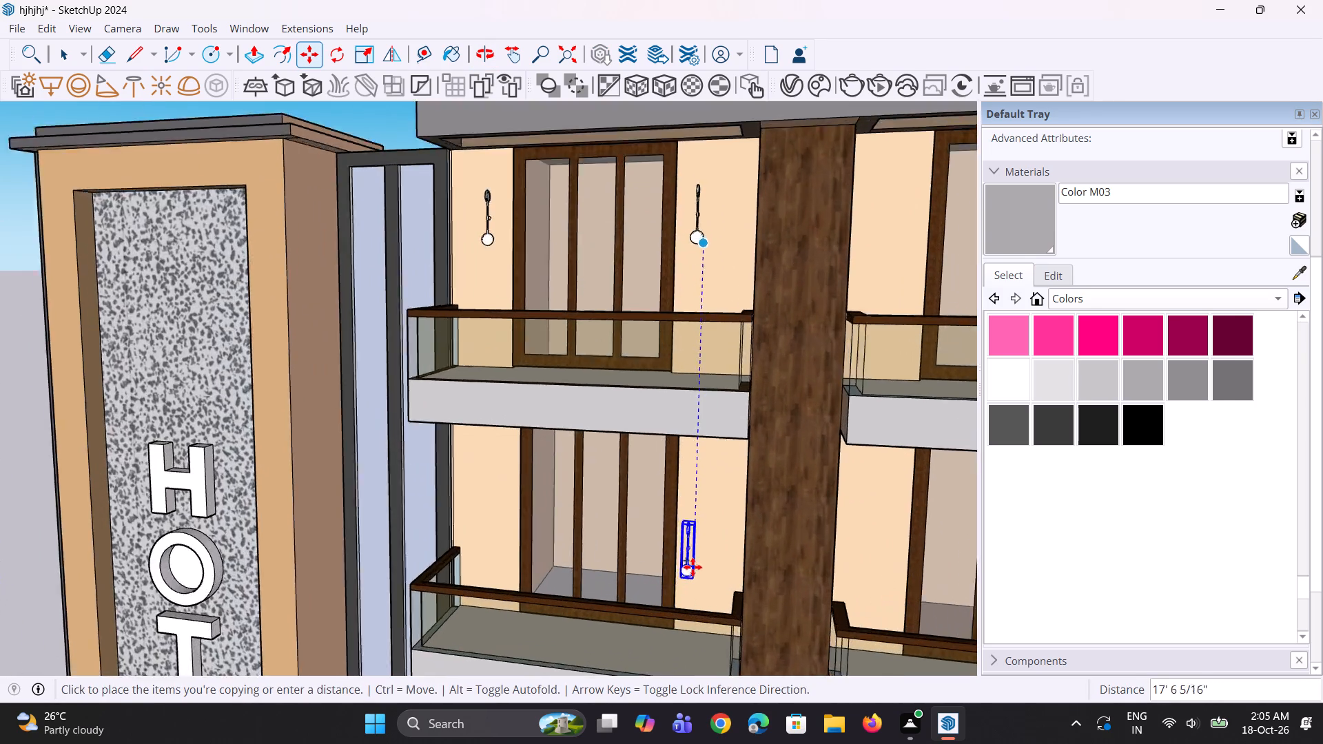
pyautogui.scroll(8, 693, 567)
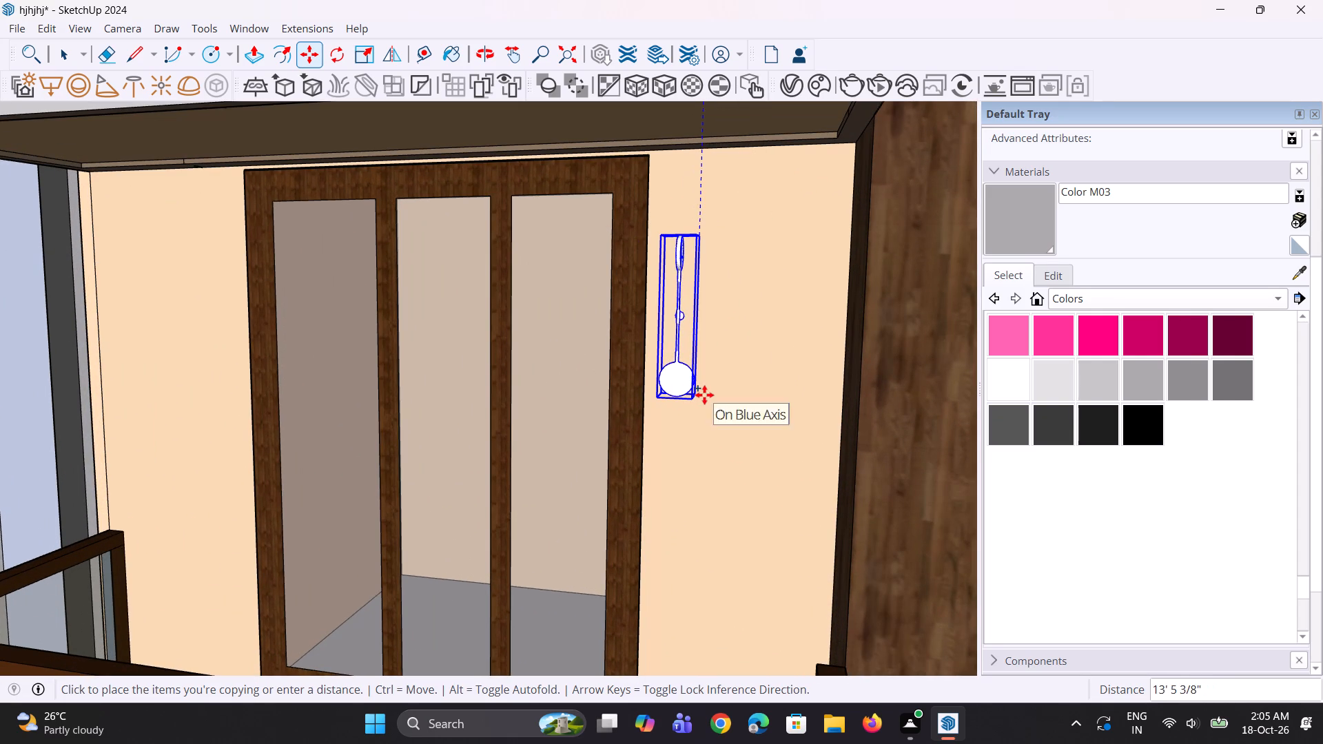
pyautogui.click(704, 395)
# Shift the lower-floor lamp copy 1' 3/8" toward the wooden pillar and lower it slightly on the wall.
pyautogui.scroll(-4, 606, 469)
pyautogui.scroll(1, 688, 471)
pyautogui.moveTo(688, 471); pyautogui.dragTo(622, 457, button='middle')
pyautogui.scroll(1, 653, 426)
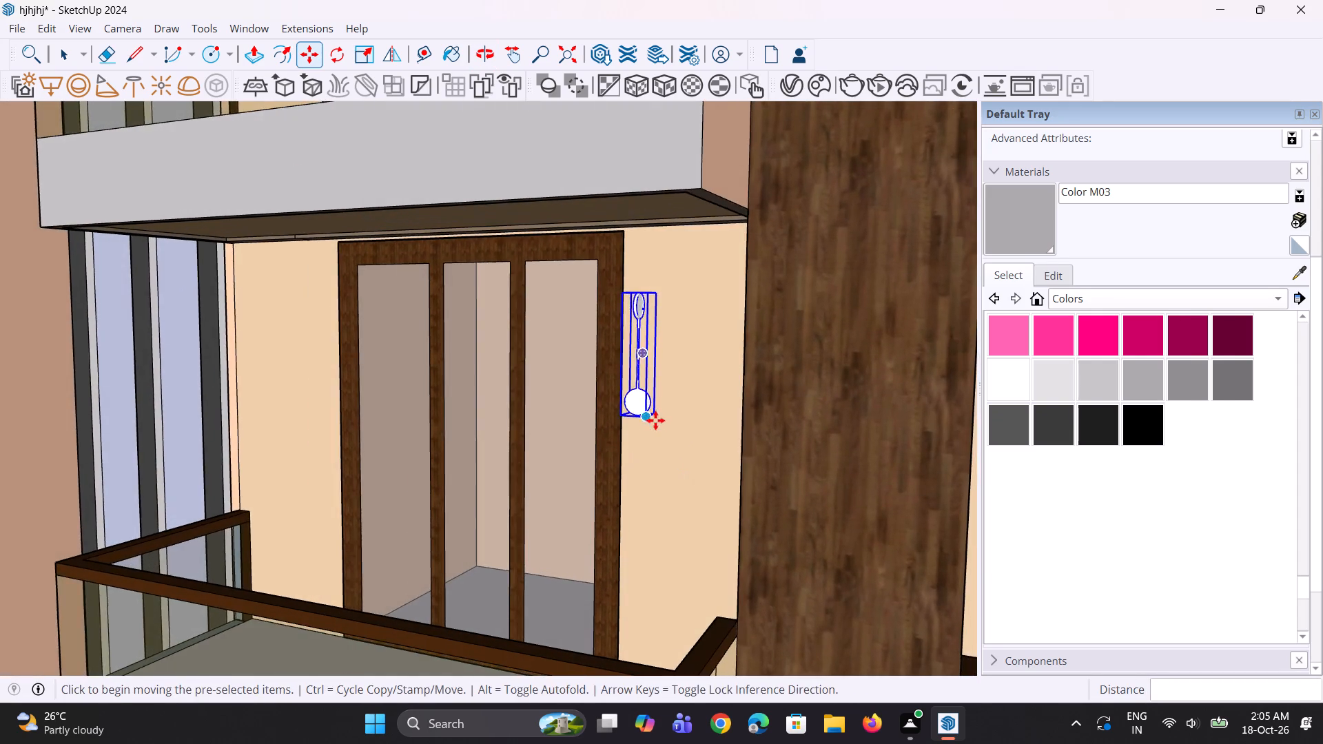
pyautogui.scroll(1, 655, 420)
pyautogui.click(658, 413)
pyautogui.click(706, 418)
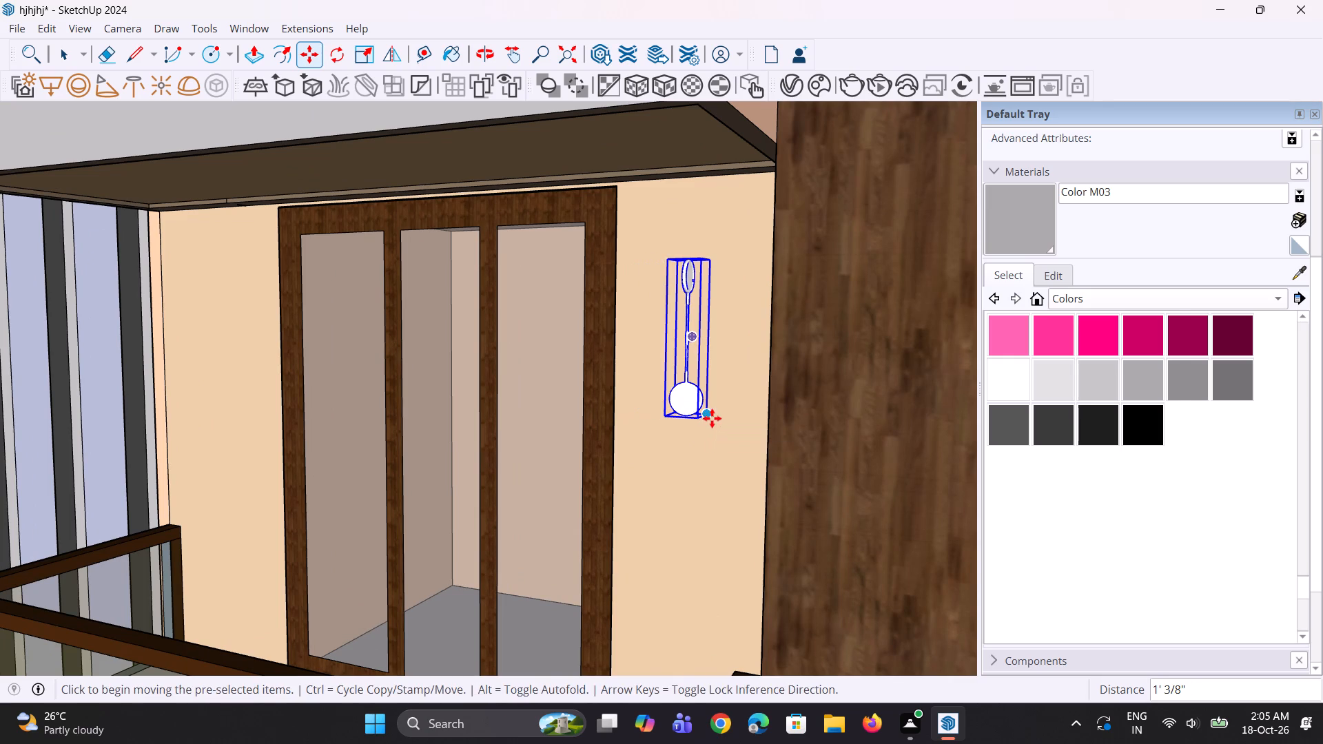
pyautogui.click(712, 418)
pyautogui.click(708, 453)
# Nudge the lower-floor wall lamp 3 7/16" back toward the balcony door.
pyautogui.scroll(-3, 605, 468)
pyautogui.moveTo(613, 472); pyautogui.dragTo(641, 471, button='middle')
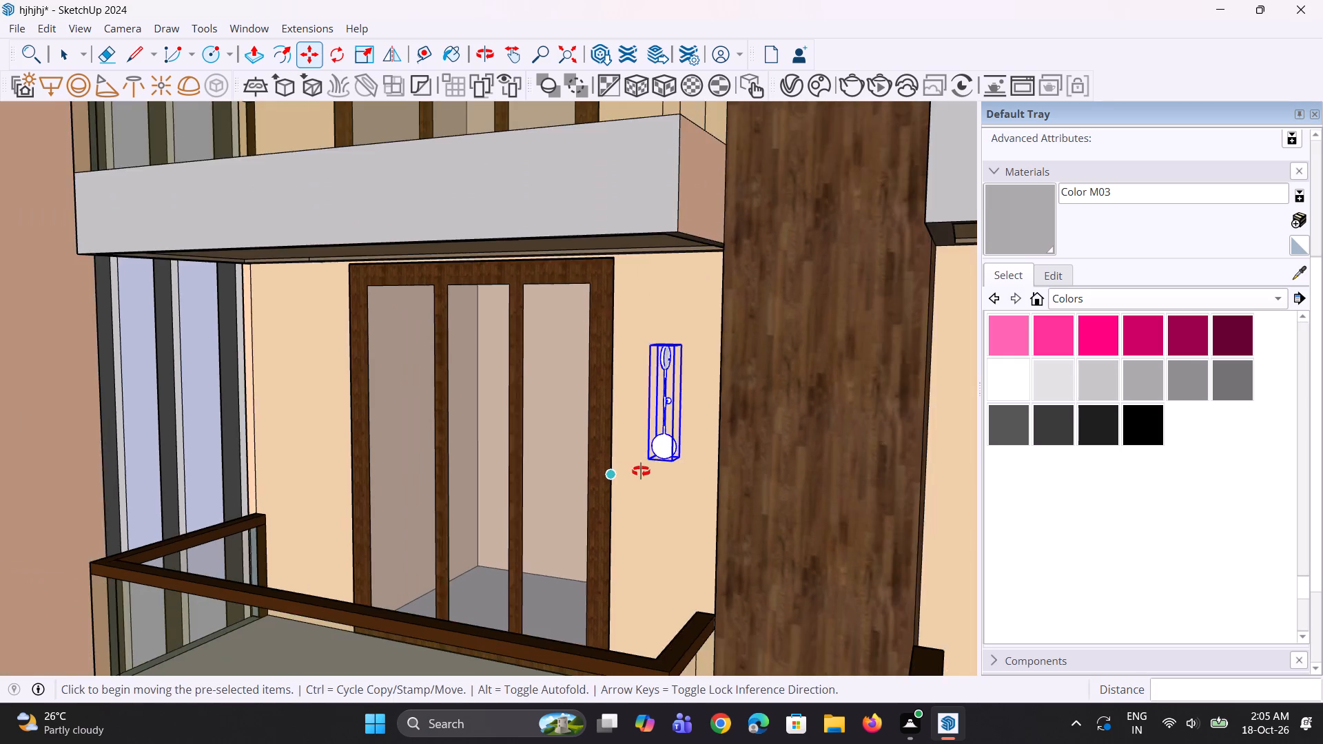
pyautogui.moveTo(641, 471); pyautogui.dragTo(763, 461, button='middle')
pyautogui.scroll(5, 661, 451)
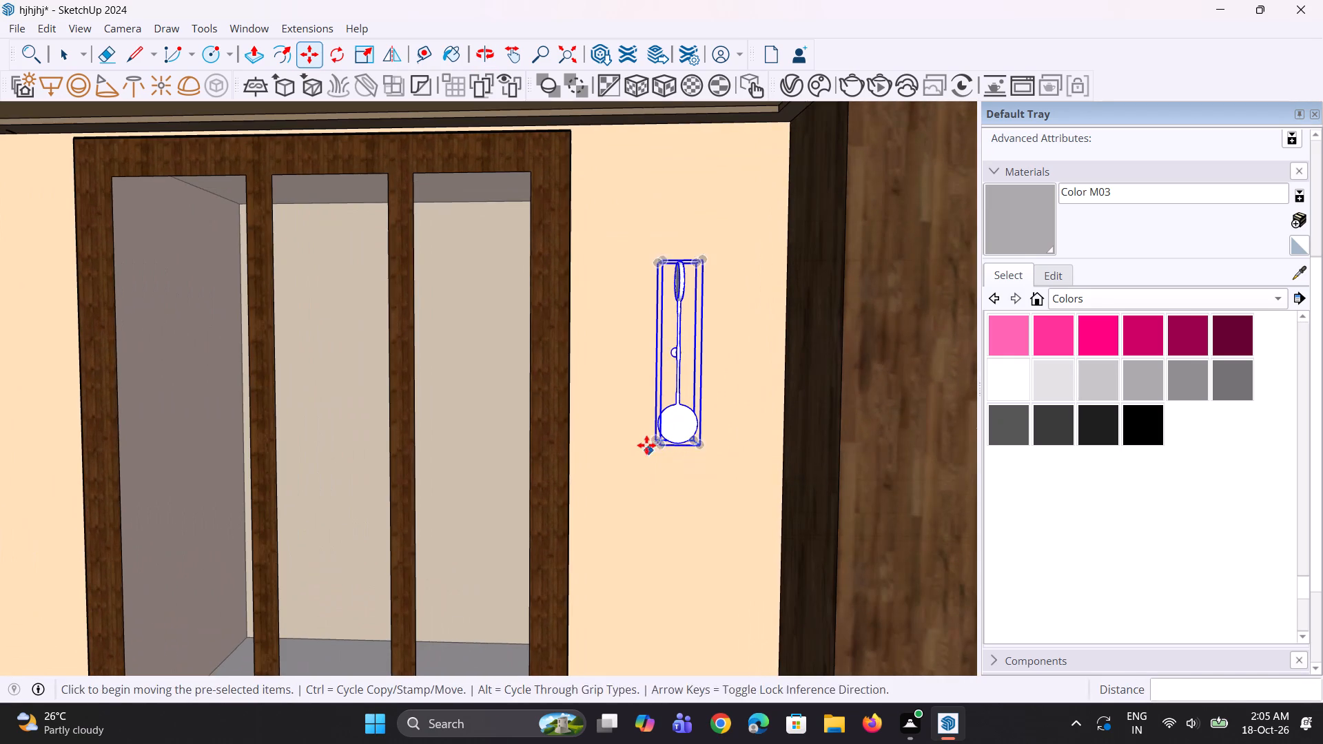
pyautogui.scroll(5, 642, 440)
pyautogui.click(656, 444)
pyautogui.click(633, 445)
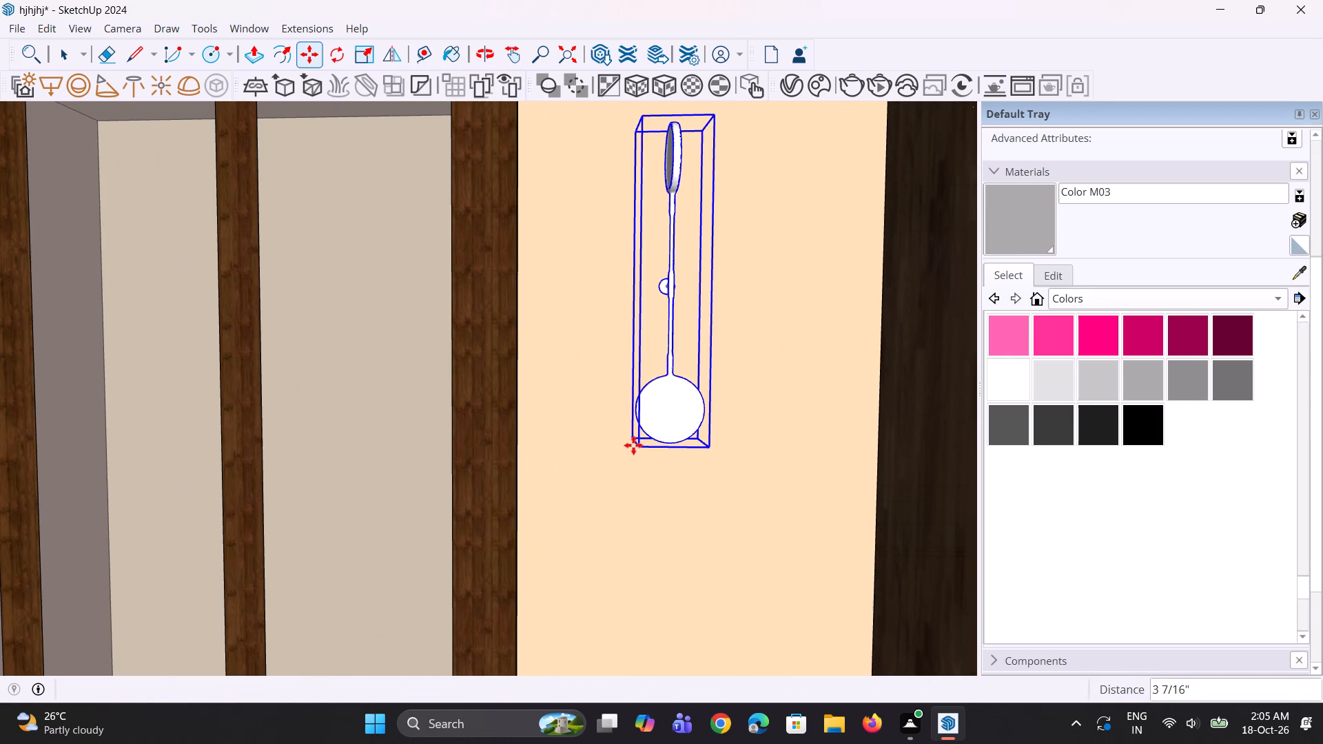
# Copy the lower-floor wall lamp 11' 2 5/8" along the red axis to the far side of the balcony door.
pyautogui.scroll(-8, 673, 455)
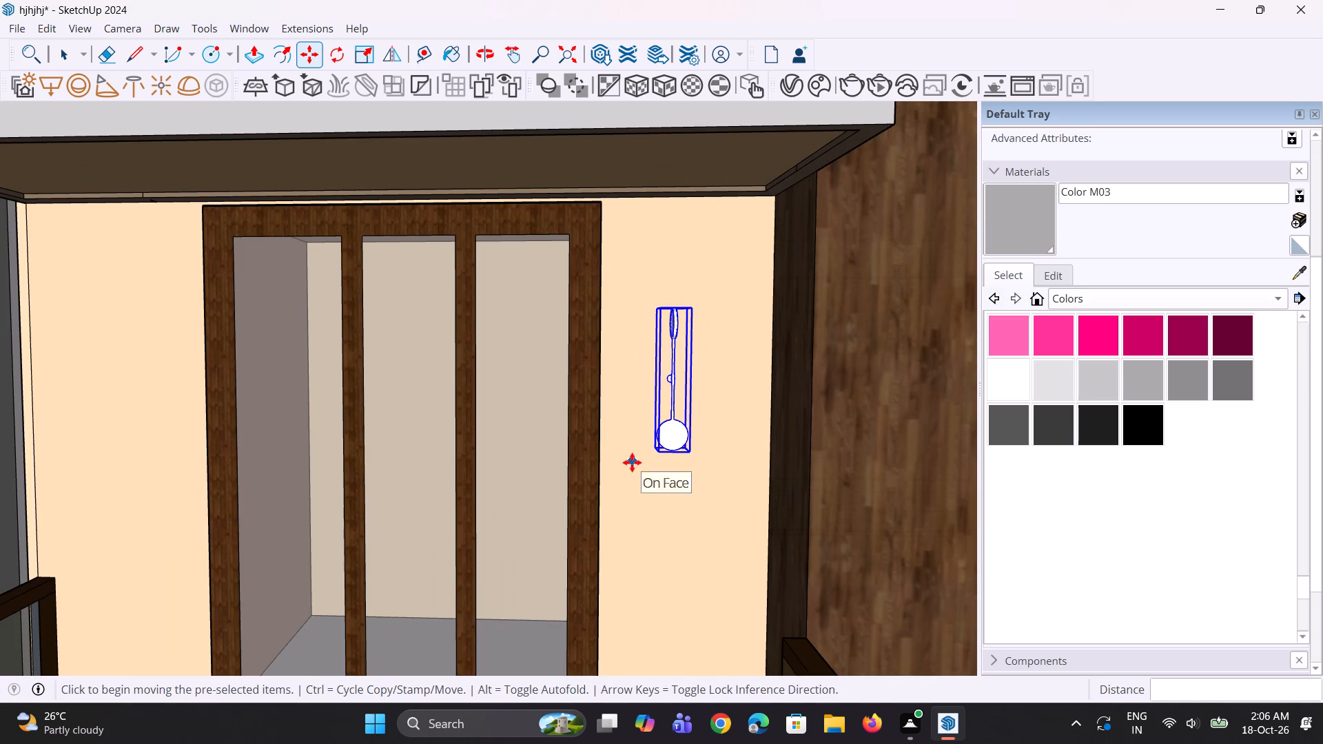
pyautogui.press('m')
pyautogui.click(648, 448)
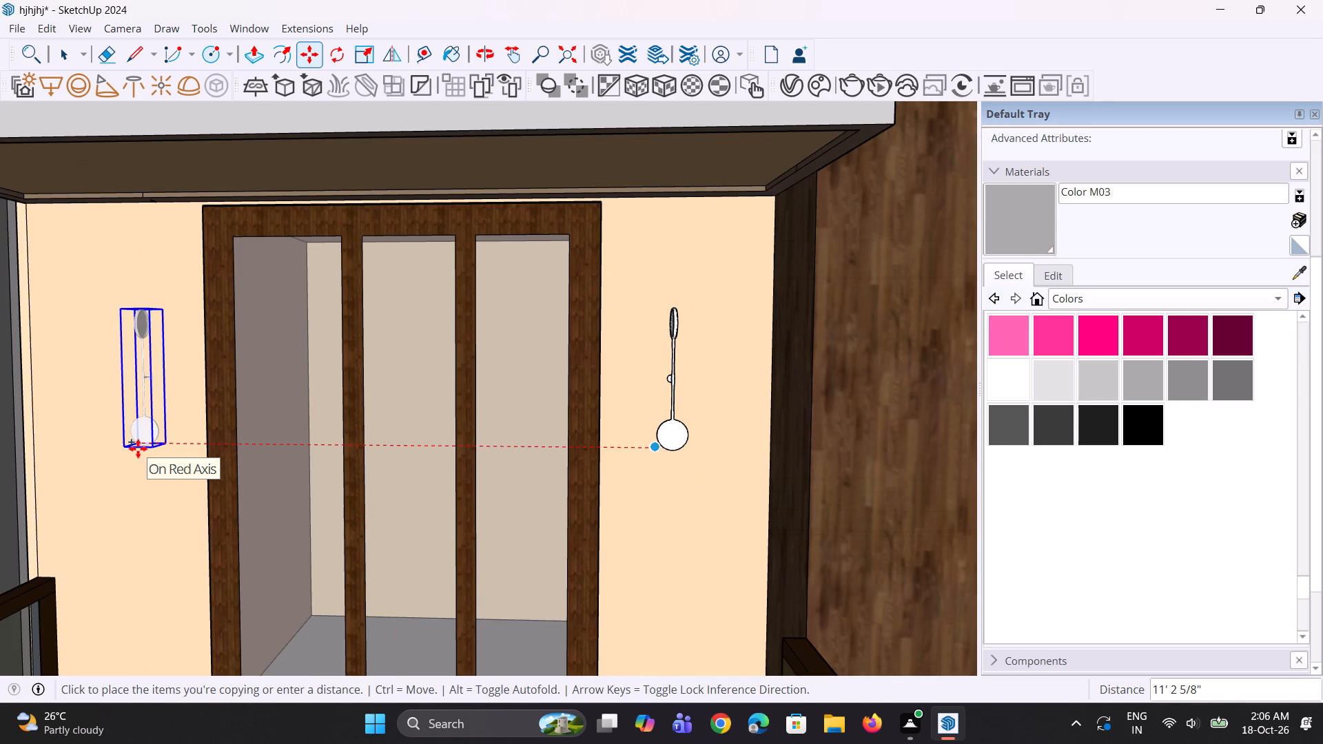
pyautogui.click(138, 448)
# Copy that lamp 19' 11 1/16" along the red axis, past the wooden pillar, onto the neighbouring balcony's wall.
pyautogui.scroll(-5, 146, 452)
pyautogui.moveTo(158, 459); pyautogui.dragTo(139, 453, button='middle')
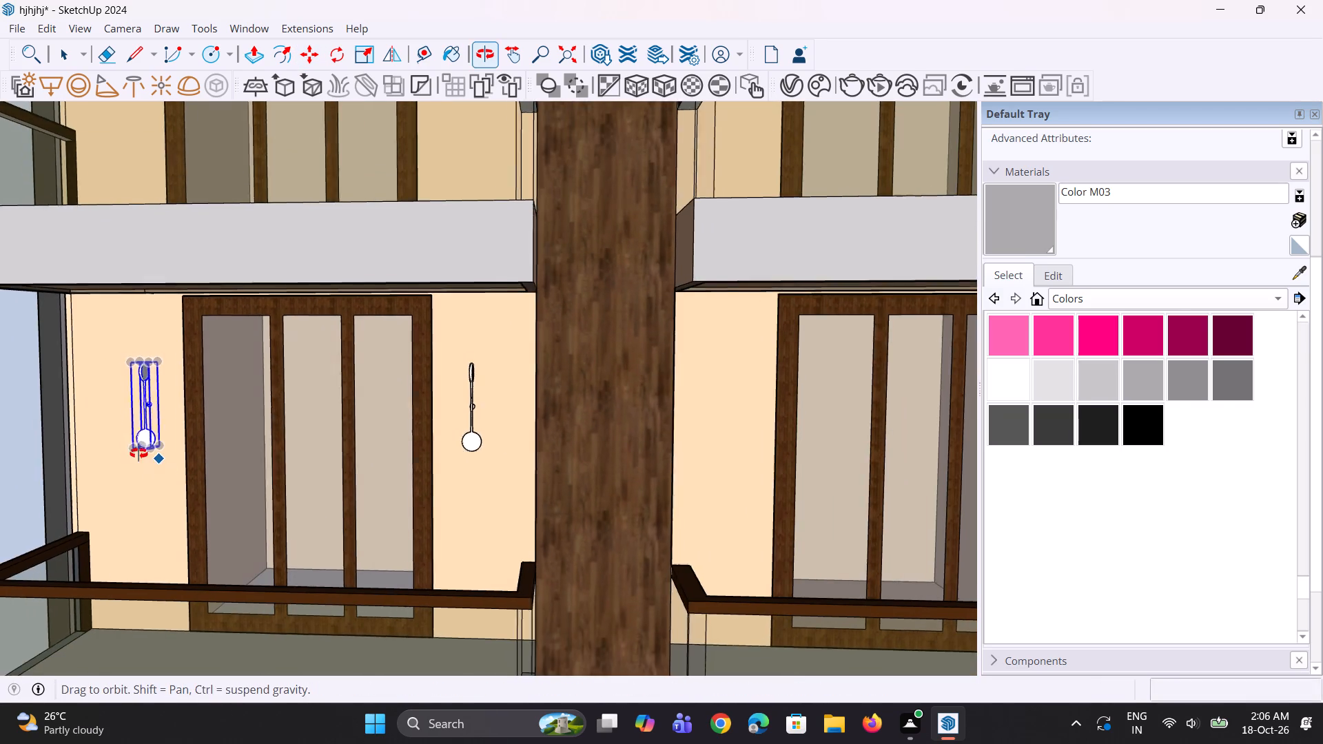
pyautogui.moveTo(139, 453); pyautogui.dragTo(128, 450, button='middle')
pyautogui.press('m')
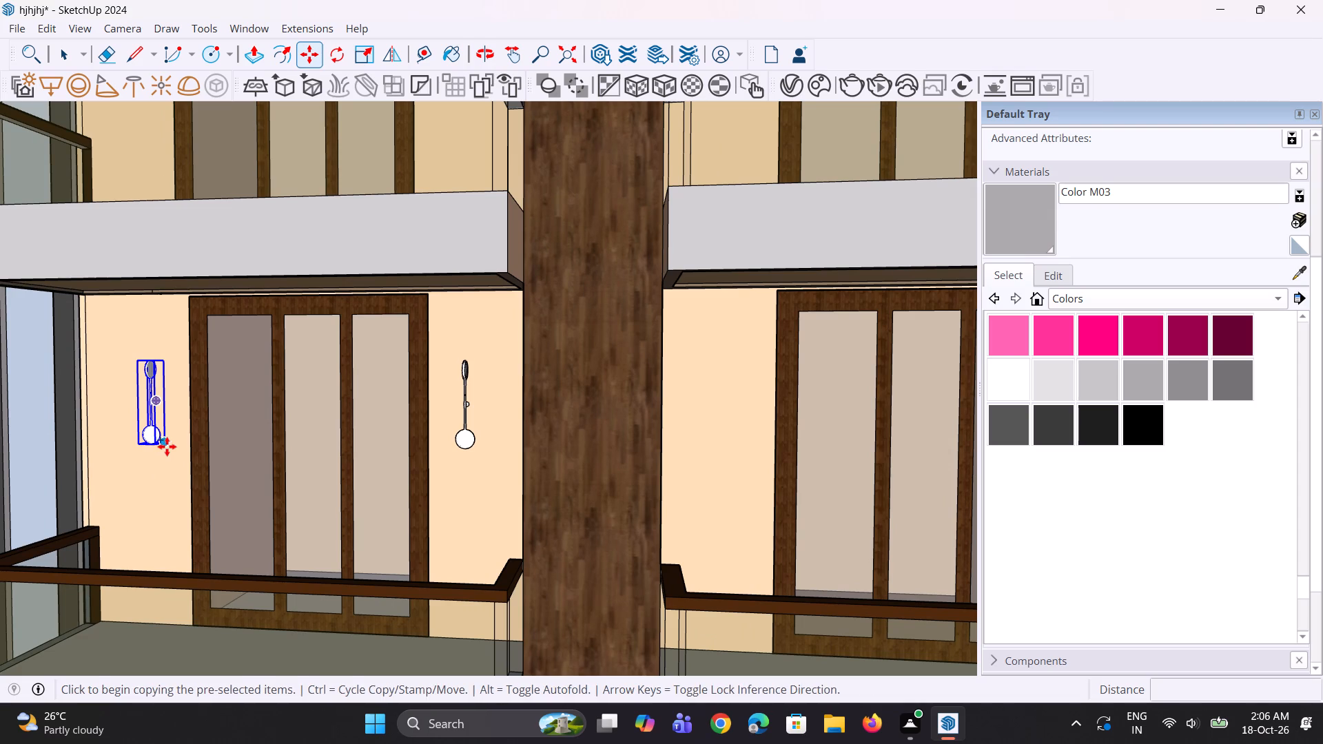
pyautogui.click(167, 446)
pyautogui.scroll(-7, 111, 484)
pyautogui.scroll(2, 424, 486)
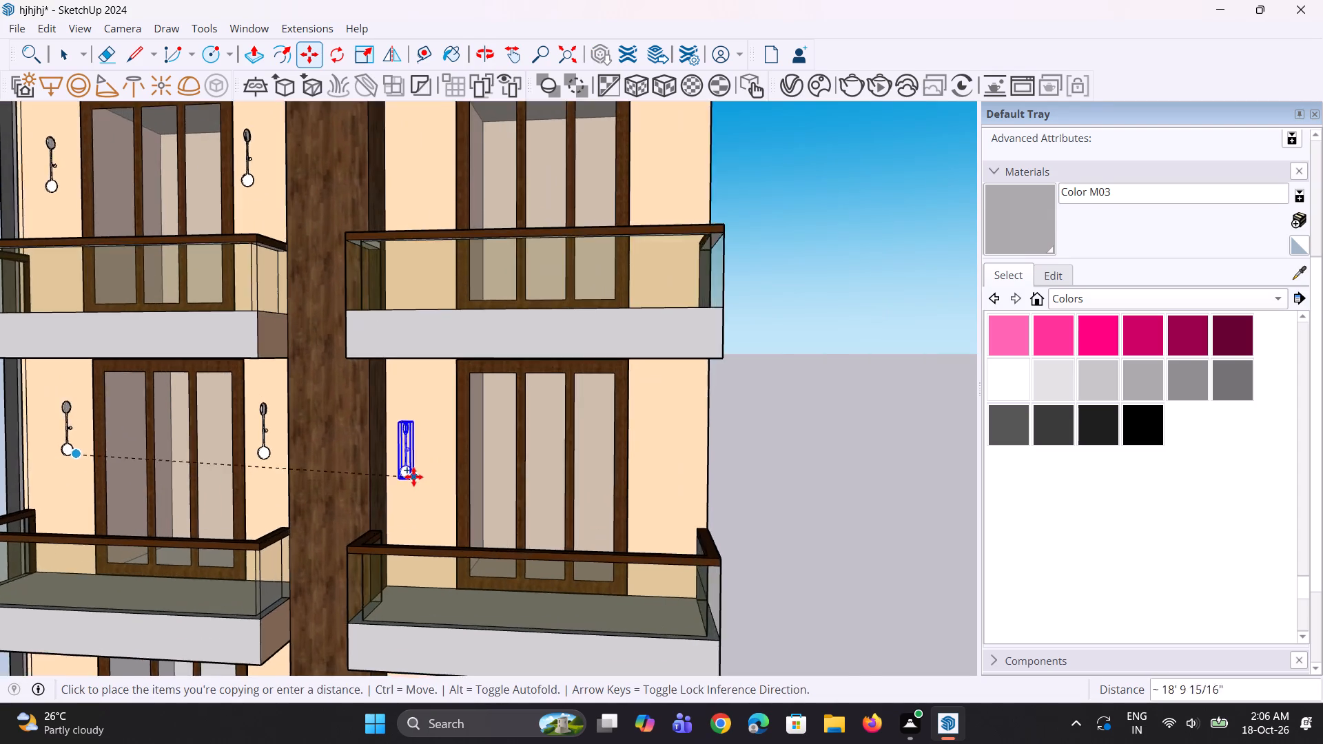
pyautogui.scroll(3, 414, 475)
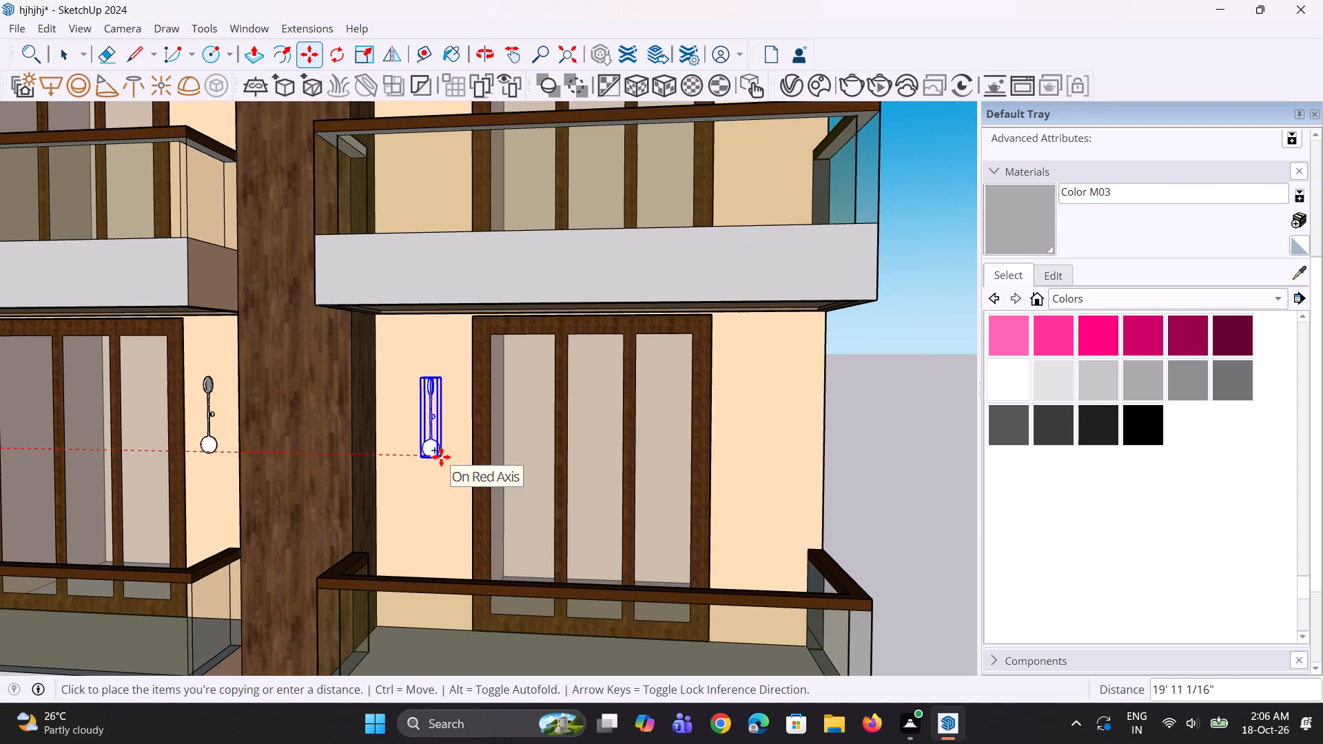
pyautogui.click(442, 457)
# Copy the neighbouring balcony's lamp 11' 4 3/8" along the red axis to the door's outer side, near the building corner.
pyautogui.moveTo(441, 504); pyautogui.dragTo(385, 493, button='middle')
pyautogui.press('m')
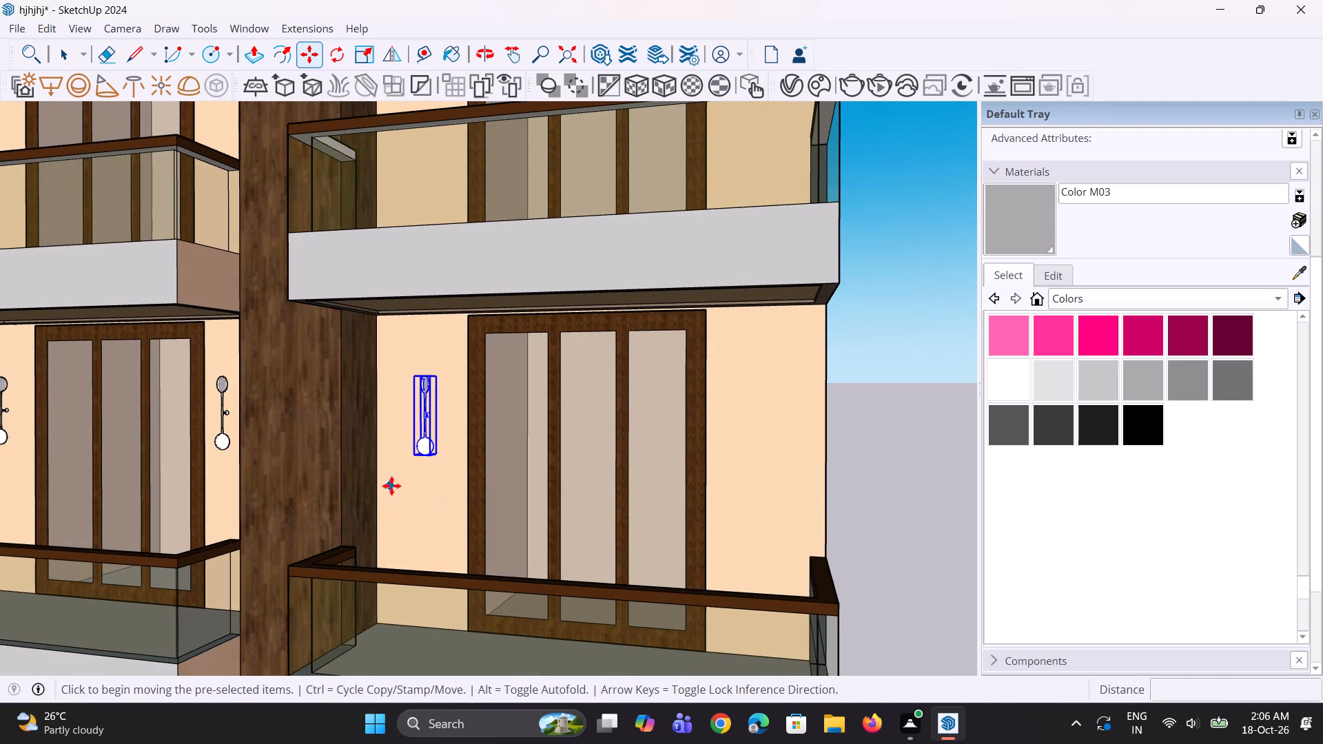
pyautogui.click(442, 459)
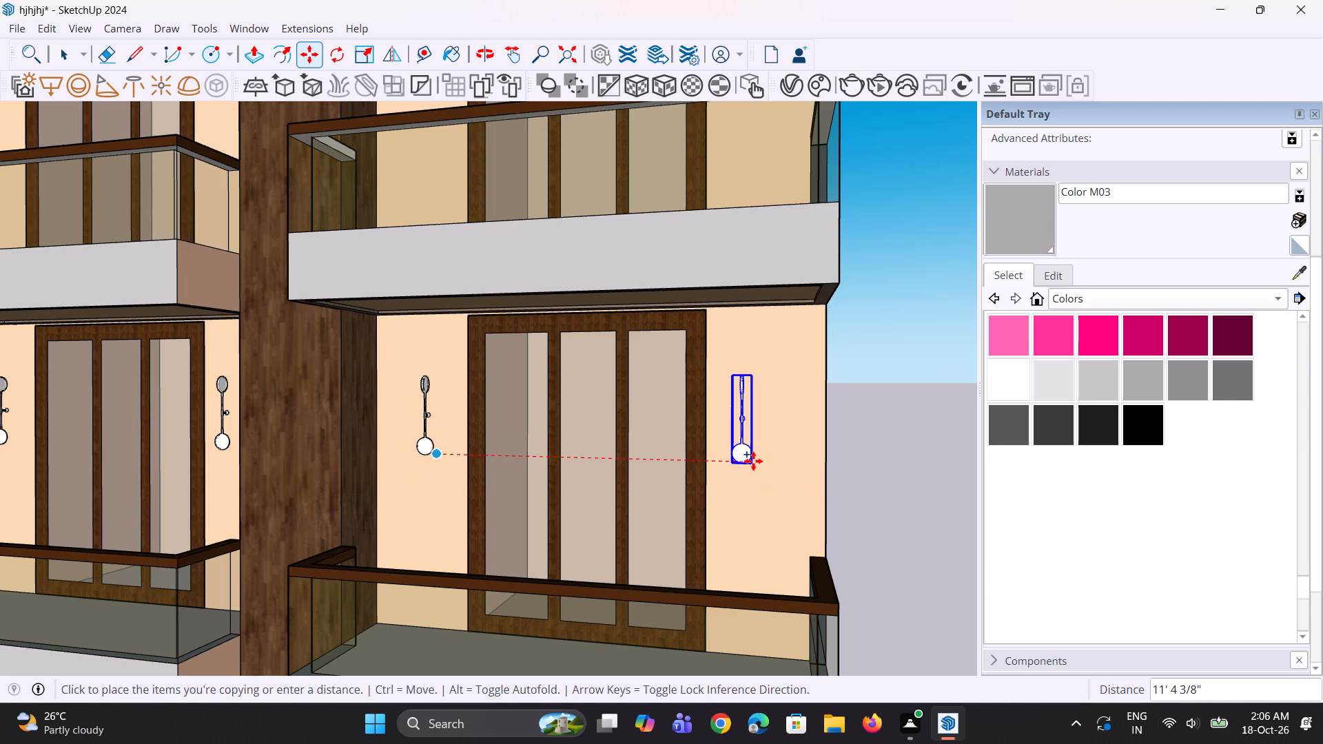
pyautogui.click(755, 460)
# Copy the lamp near the building corner about 13' 10" down the blue axis onto the wall of the floor below.
pyautogui.scroll(-6, 675, 477)
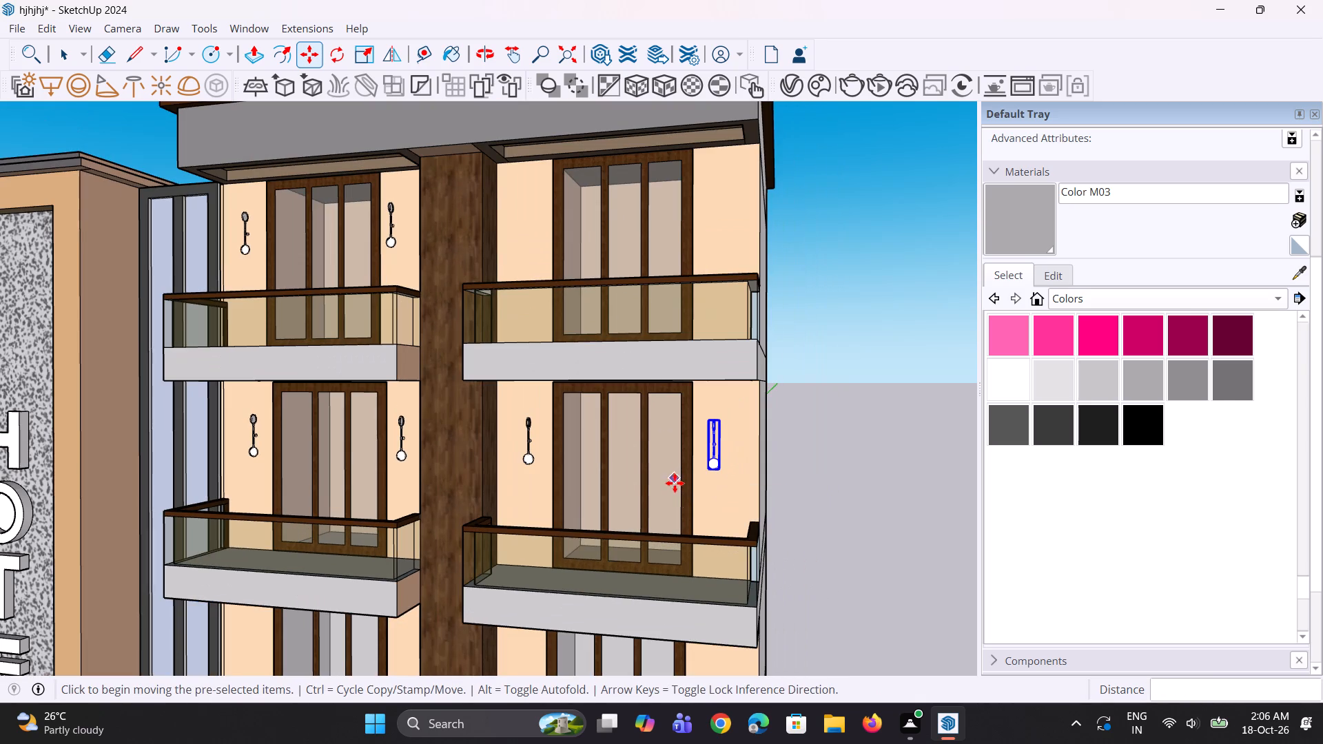
pyautogui.press('m')
pyautogui.scroll(2, 721, 484)
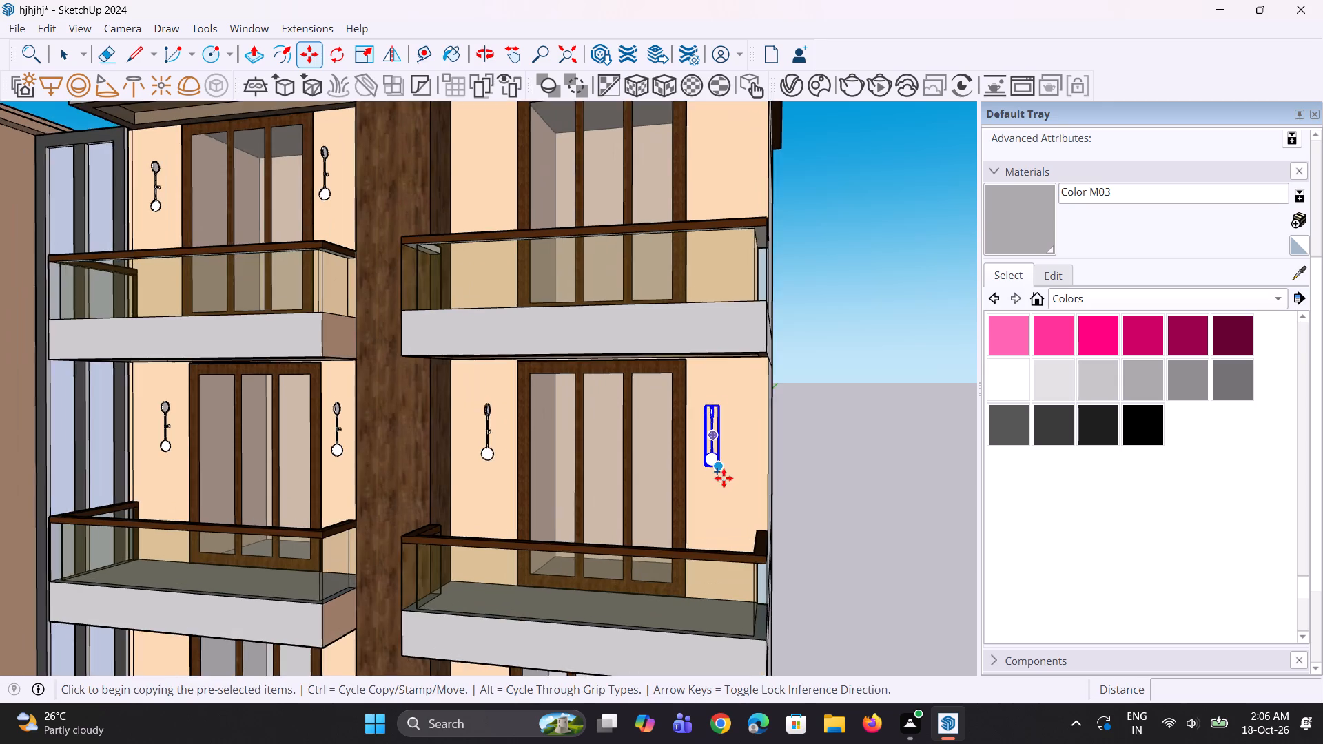
pyautogui.scroll(3, 724, 478)
pyautogui.moveTo(708, 469); pyautogui.dragTo(638, 470, button='middle')
pyautogui.click(695, 468)
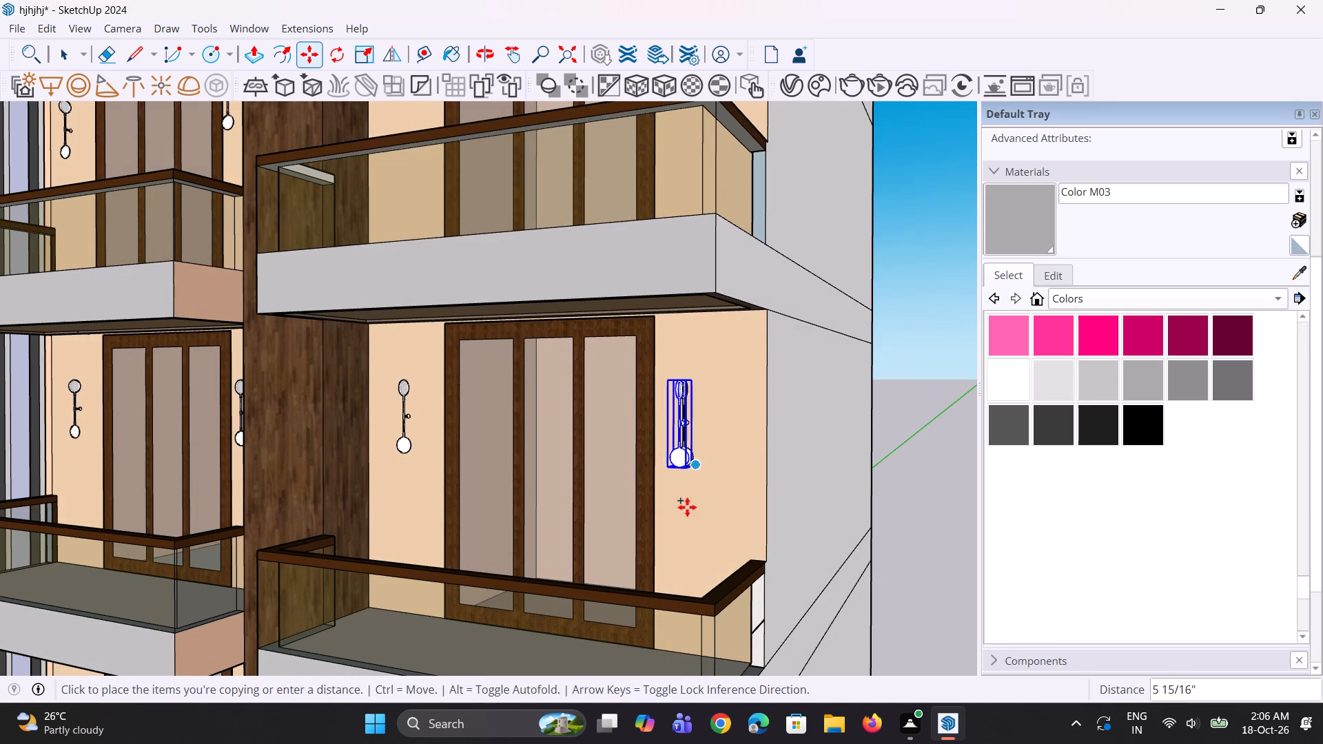
pyautogui.scroll(-14, 695, 524)
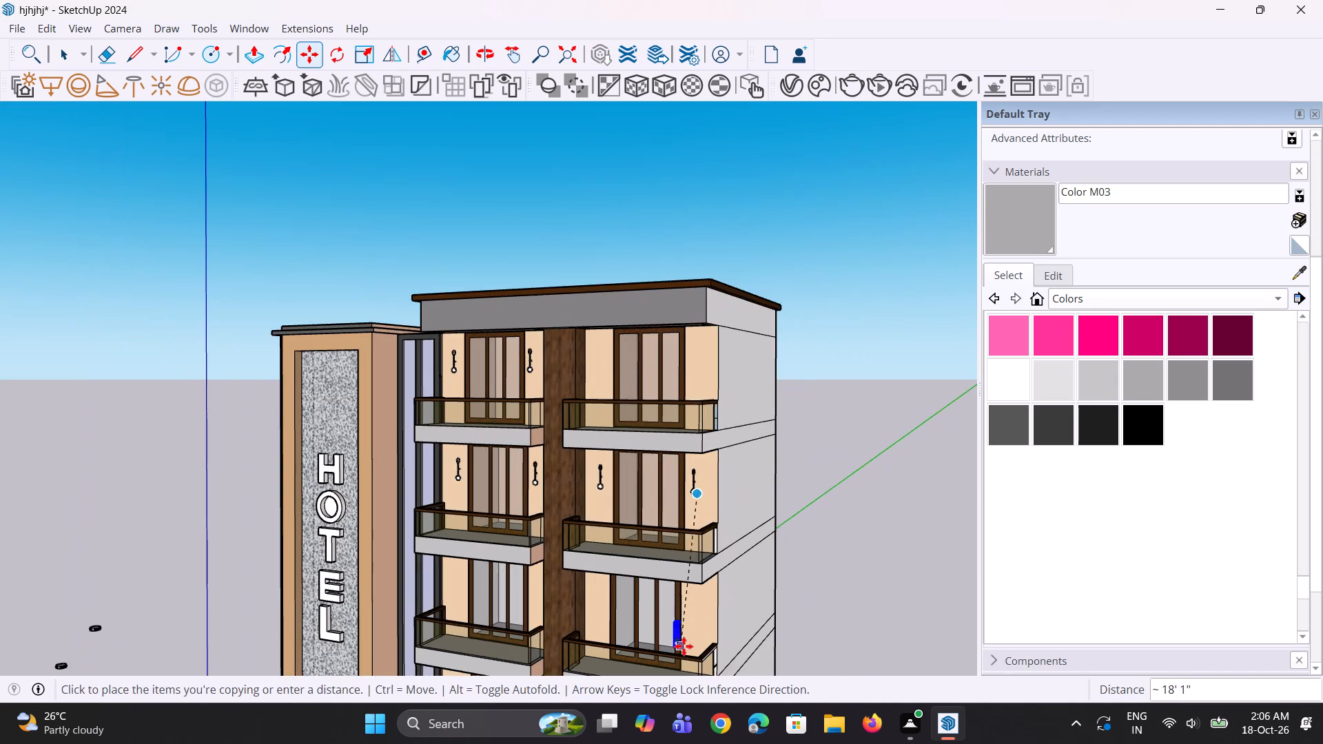
pyautogui.scroll(13, 681, 646)
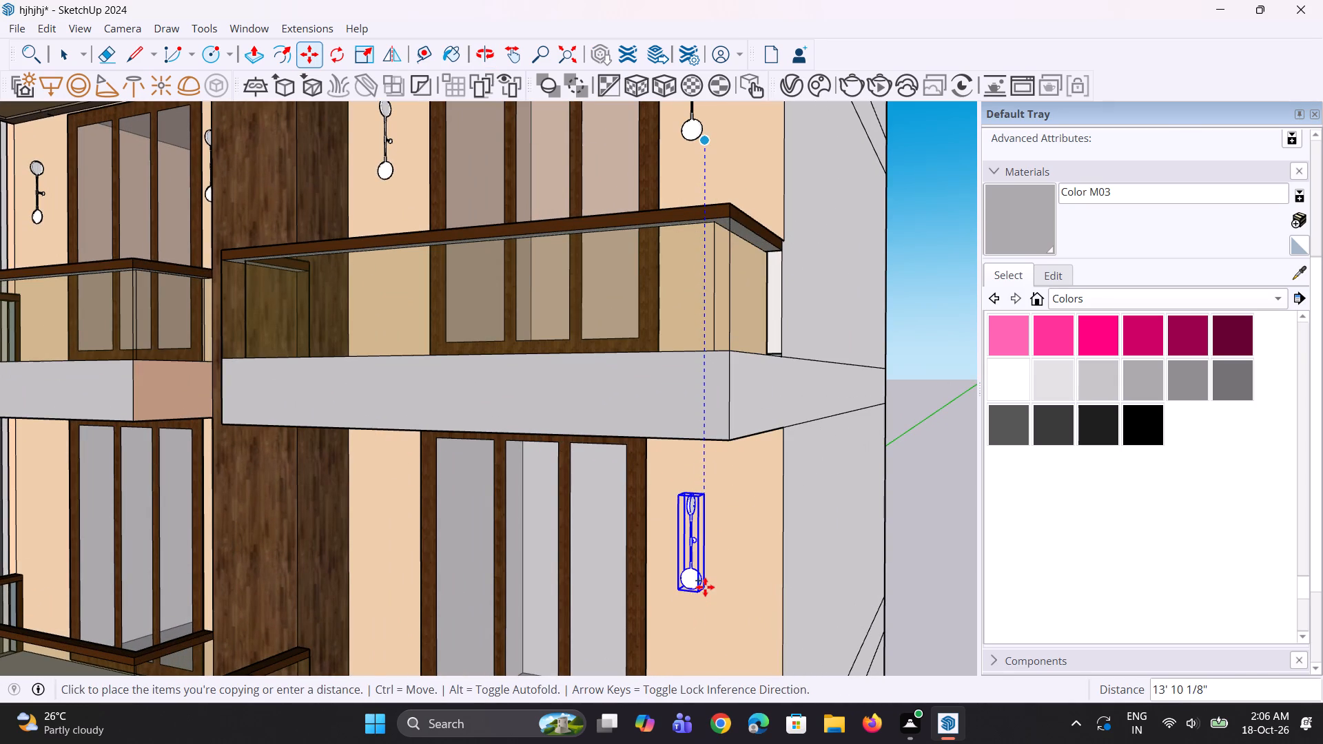
pyautogui.click(706, 594)
# Lower the new lamp copy by about 10" on the wall beside the balcony door.
pyautogui.moveTo(703, 588); pyautogui.dragTo(789, 551, button='middle')
pyautogui.scroll(-4, 704, 545)
pyautogui.moveTo(717, 576); pyautogui.dragTo(646, 592, button='middle')
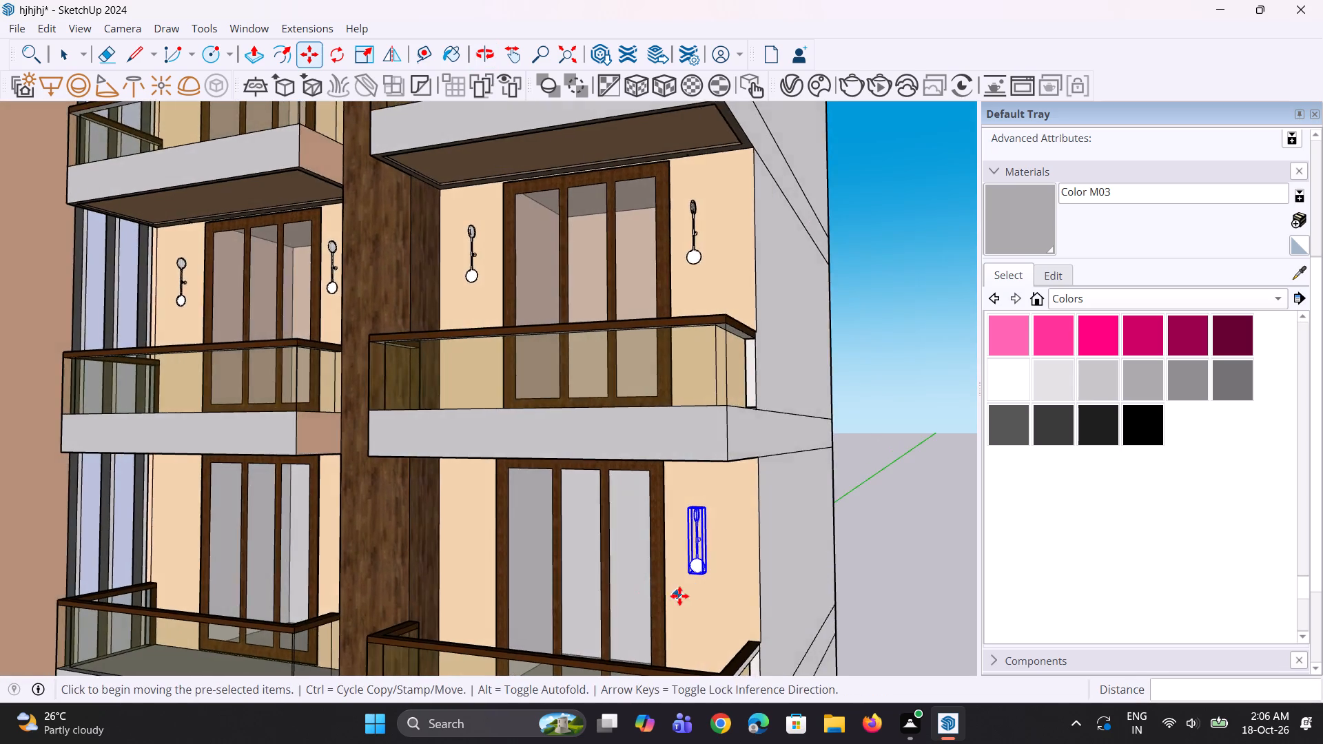
pyautogui.scroll(6, 679, 596)
pyautogui.click(724, 563)
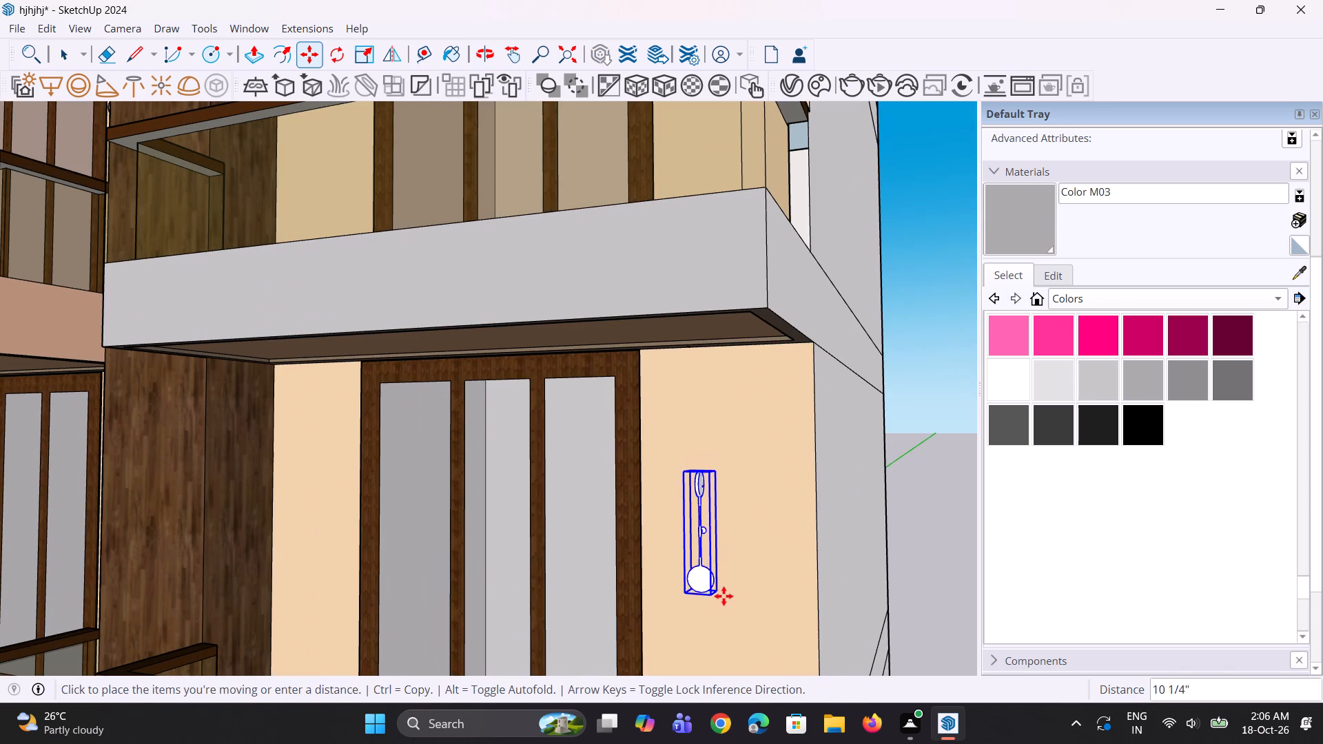
pyautogui.click(724, 600)
# Copy the lowered lamp 11' 1 15/16" across the balcony door onto the wall next to the wooden pillar.
pyautogui.scroll(-4, 711, 555)
pyautogui.scroll(2, 699, 588)
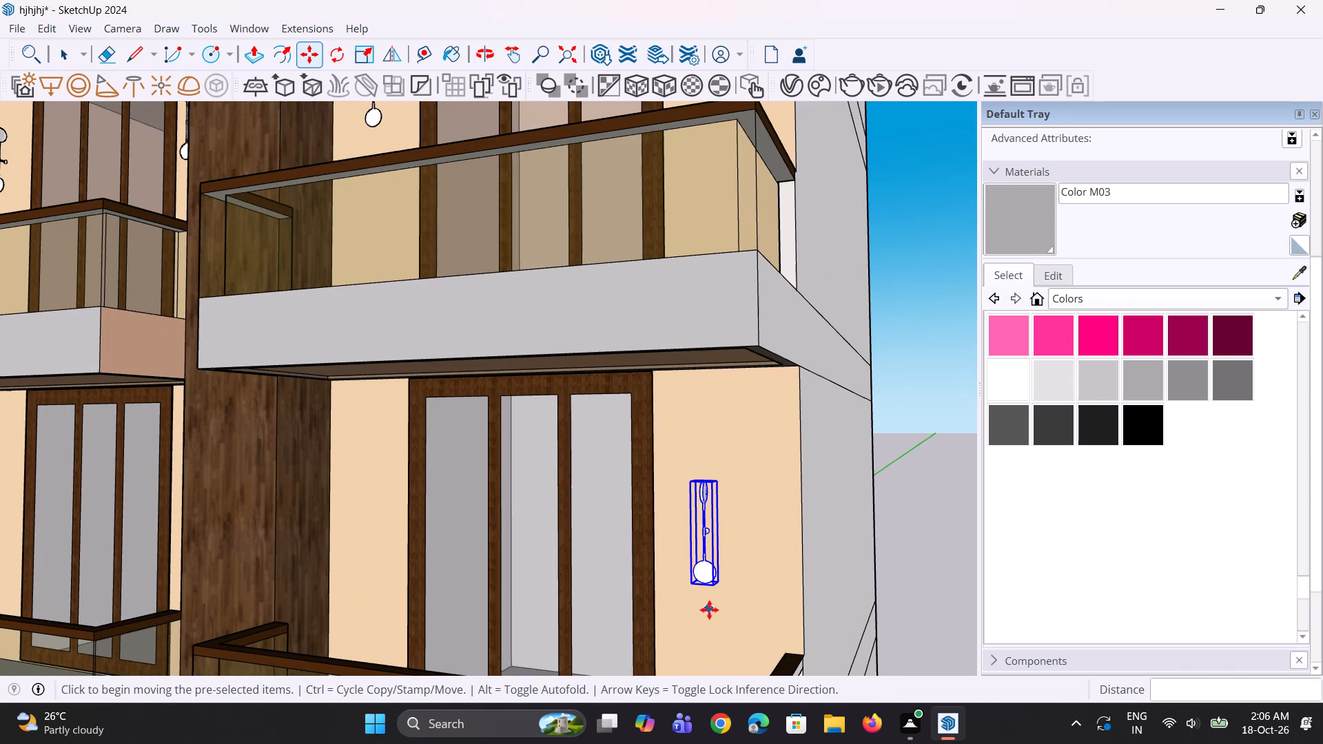
pyautogui.press('m')
pyautogui.scroll(4, 715, 608)
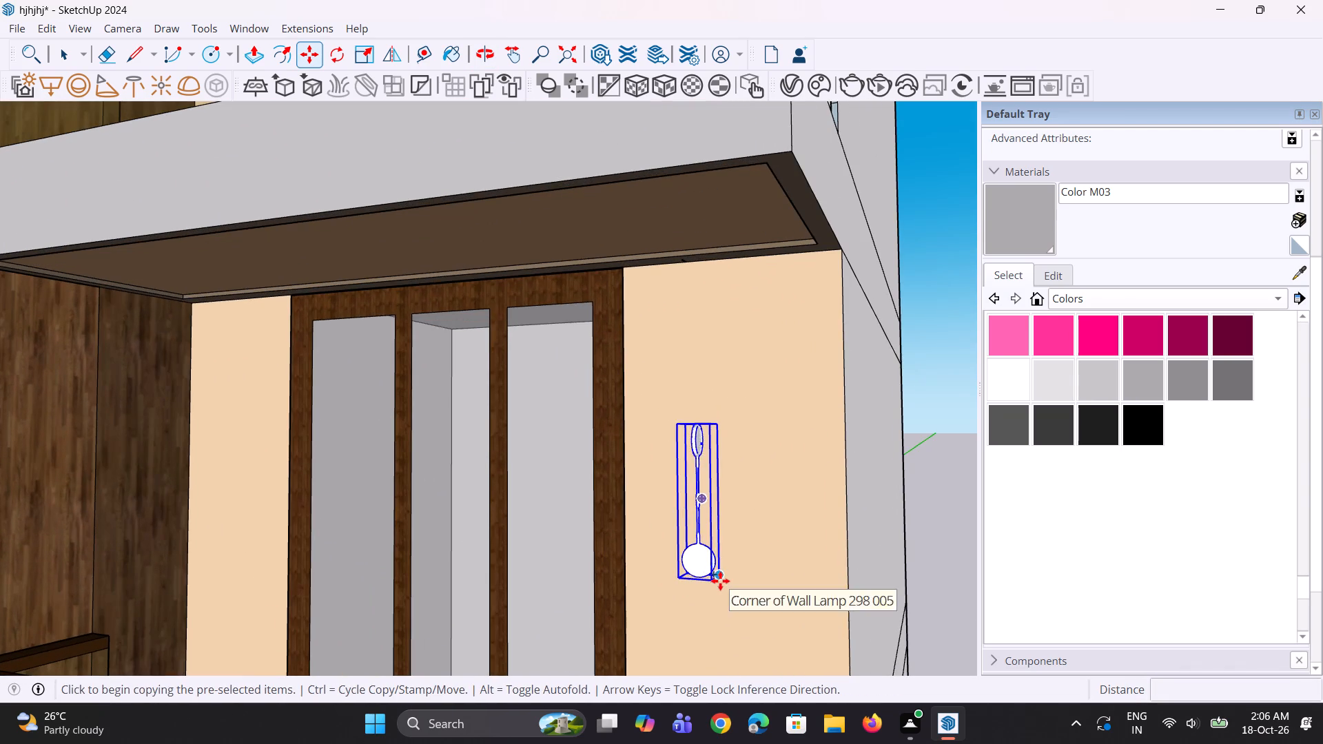
pyautogui.click(720, 581)
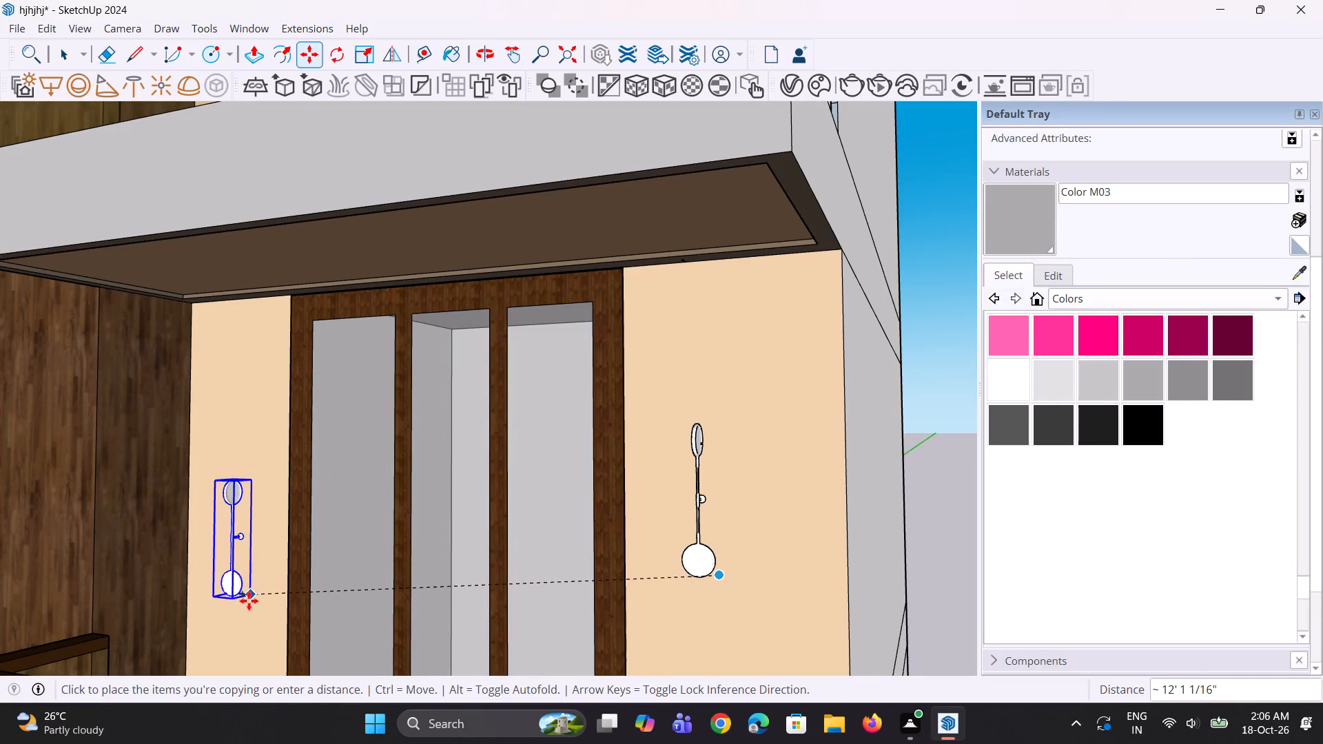
pyautogui.click(263, 539)
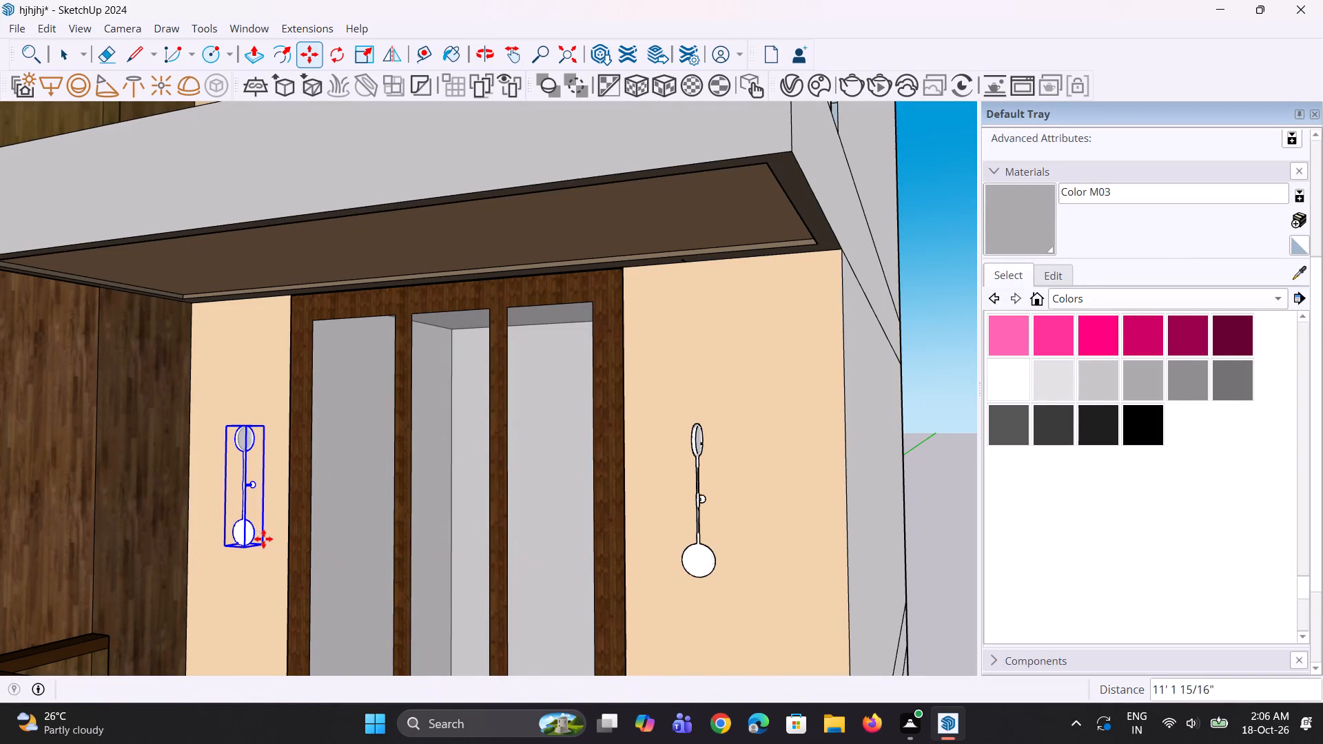
# Copy the lamp next to the pillar 8' 8 3/16" along the red axis onto the wall on the pillar's other side.
pyautogui.scroll(-5, 629, 567)
pyautogui.moveTo(666, 558); pyautogui.dragTo(719, 533, button='middle')
pyautogui.scroll(-3, 634, 496)
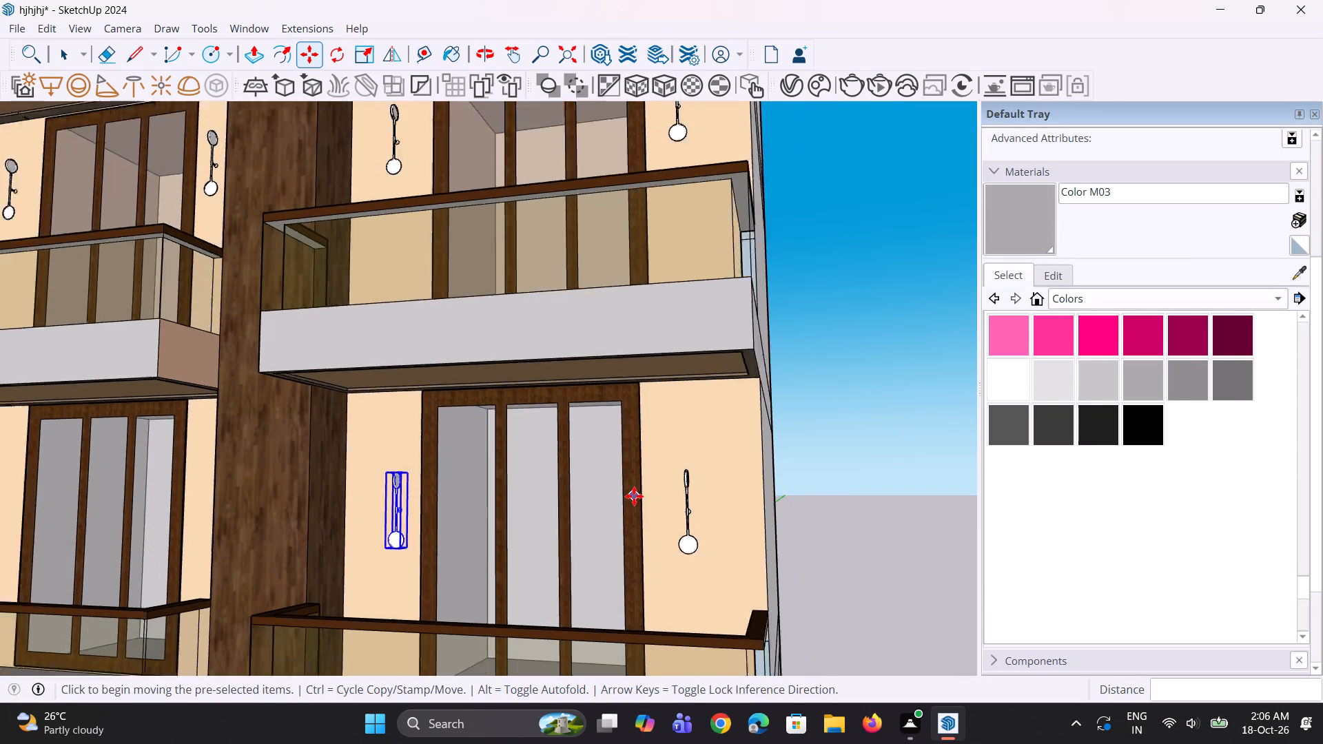
pyautogui.scroll(-5, 634, 496)
pyautogui.moveTo(601, 506); pyautogui.dragTo(603, 535, button='middle')
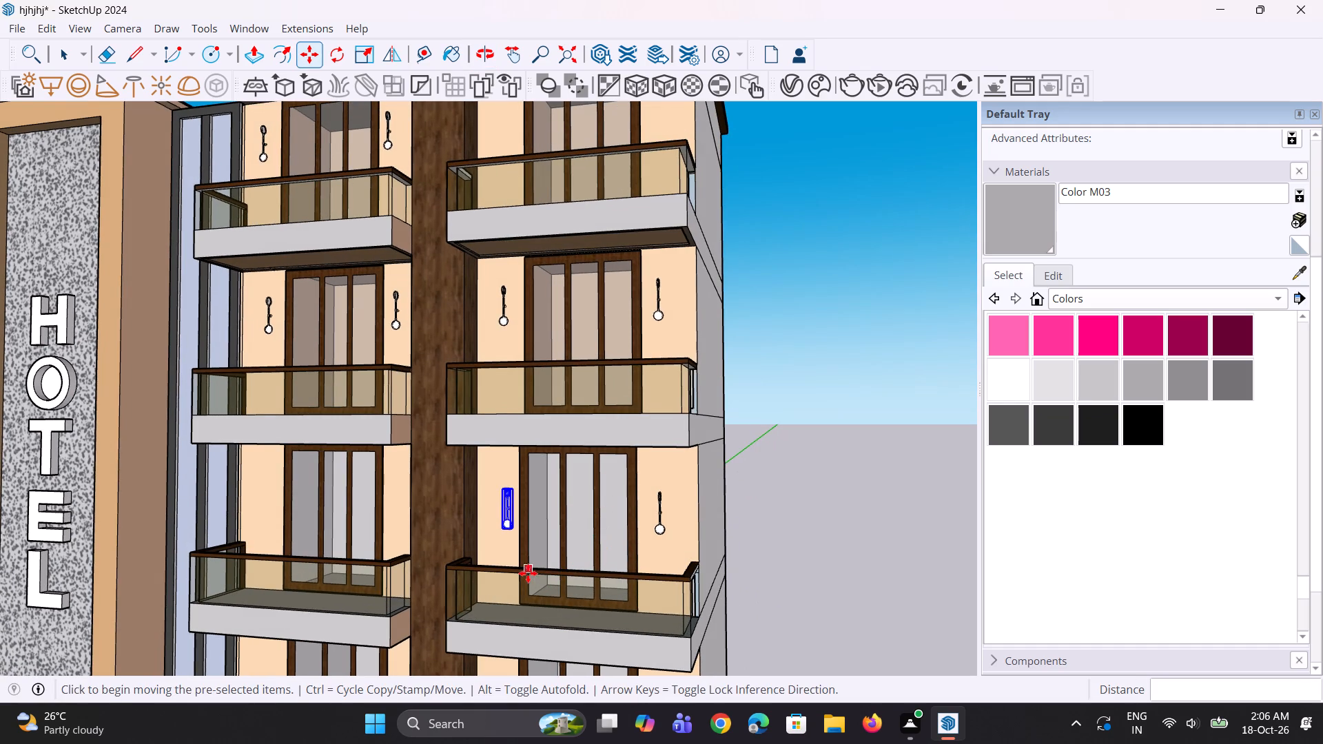
pyautogui.press('n')
pyautogui.press('m')
pyautogui.scroll(6, 497, 557)
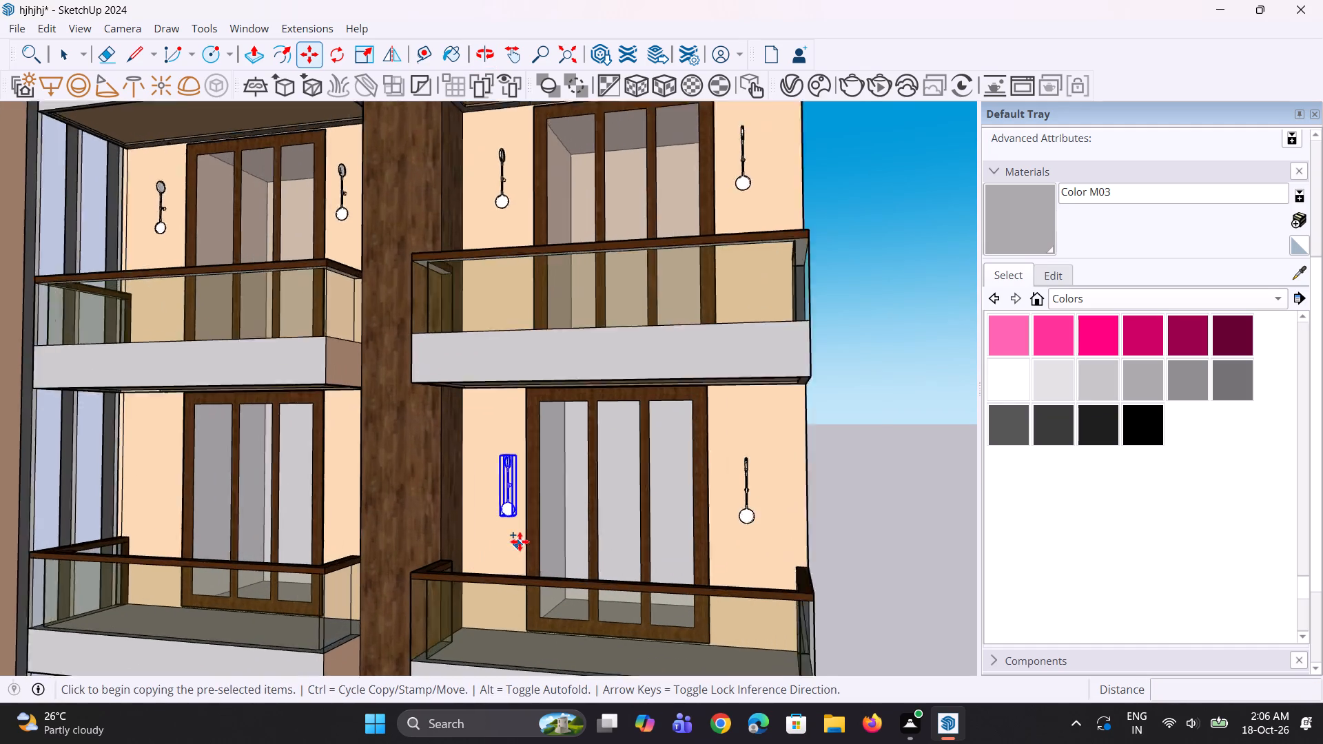
pyautogui.scroll(7, 520, 530)
pyautogui.click(517, 495)
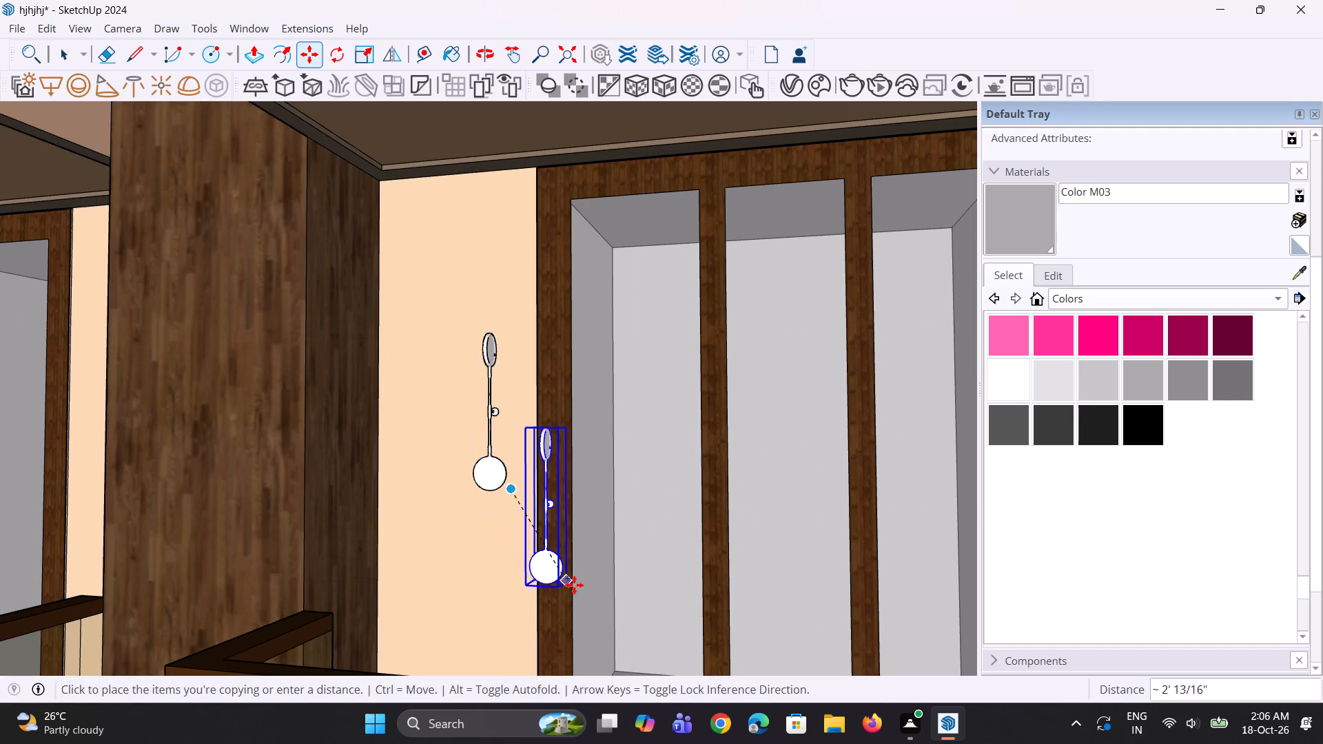
pyautogui.scroll(-10, 593, 586)
pyautogui.moveTo(237, 566); pyautogui.dragTo(347, 546, button='middle')
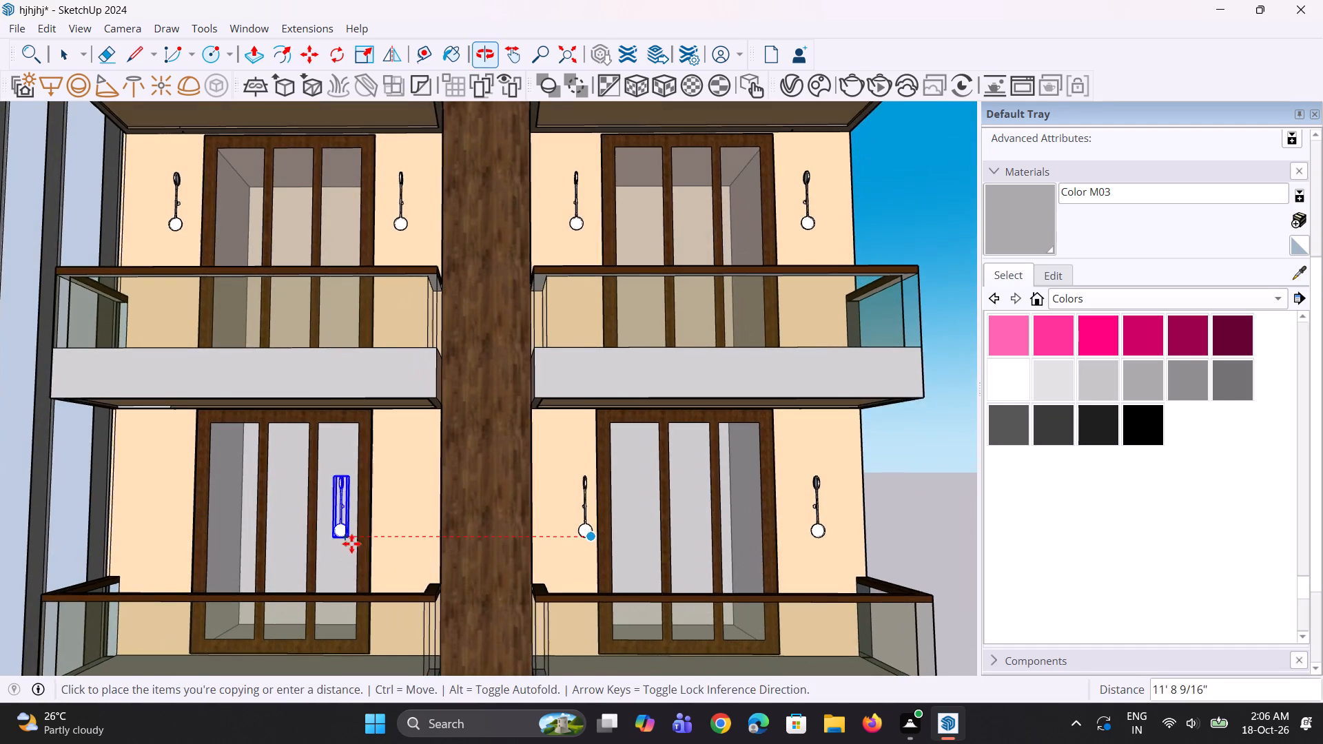
pyautogui.scroll(3, 369, 535)
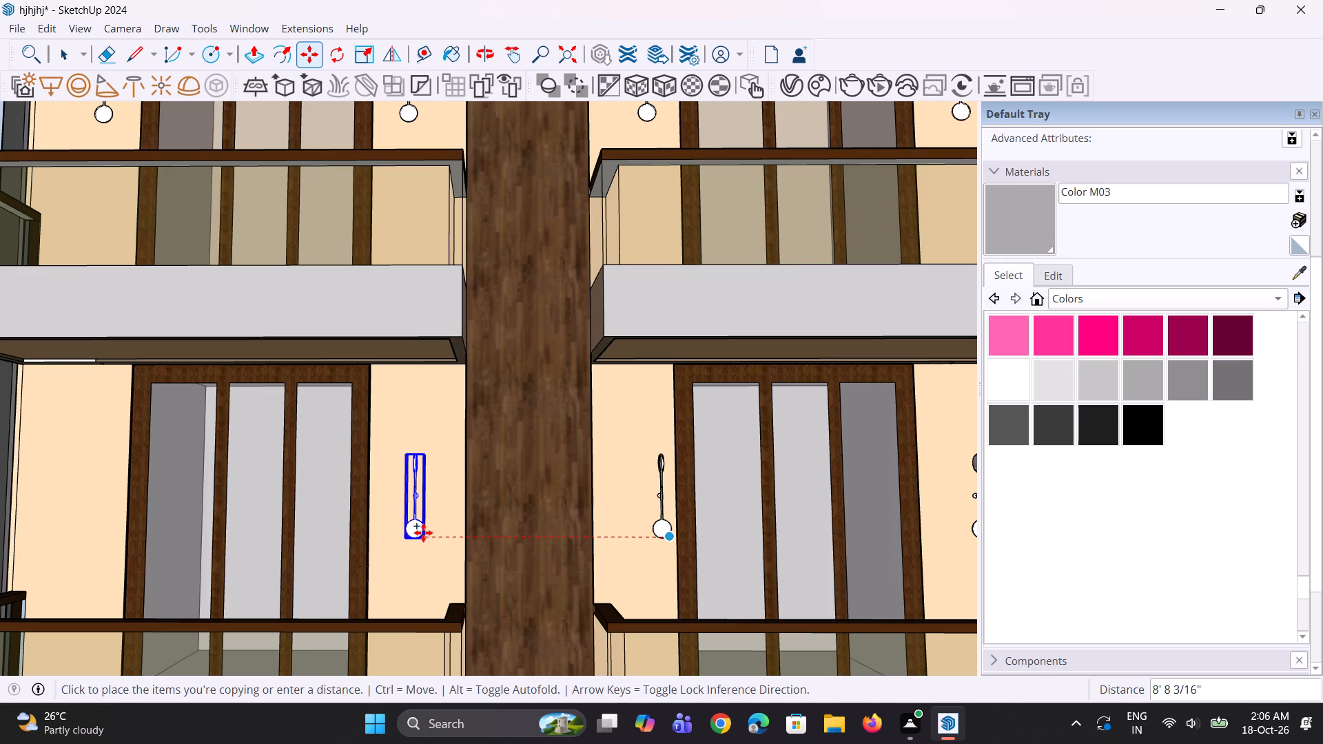
pyautogui.click(422, 533)
# Copy that lamp 11' 6 13/16" along the red axis to the far side of the same balcony door.
pyautogui.moveTo(423, 597); pyautogui.dragTo(483, 630, button='middle')
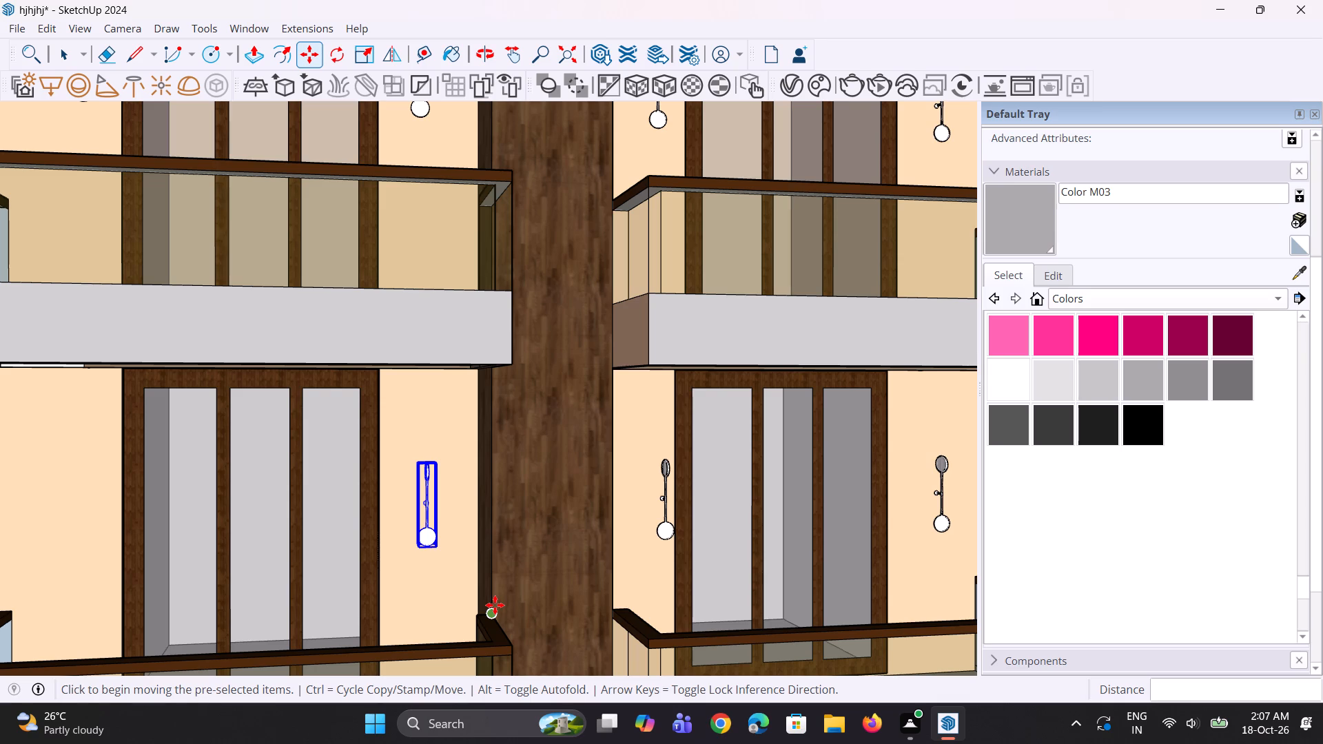
pyautogui.scroll(-5, 448, 431)
pyautogui.moveTo(458, 392); pyautogui.dragTo(426, 394, button='middle')
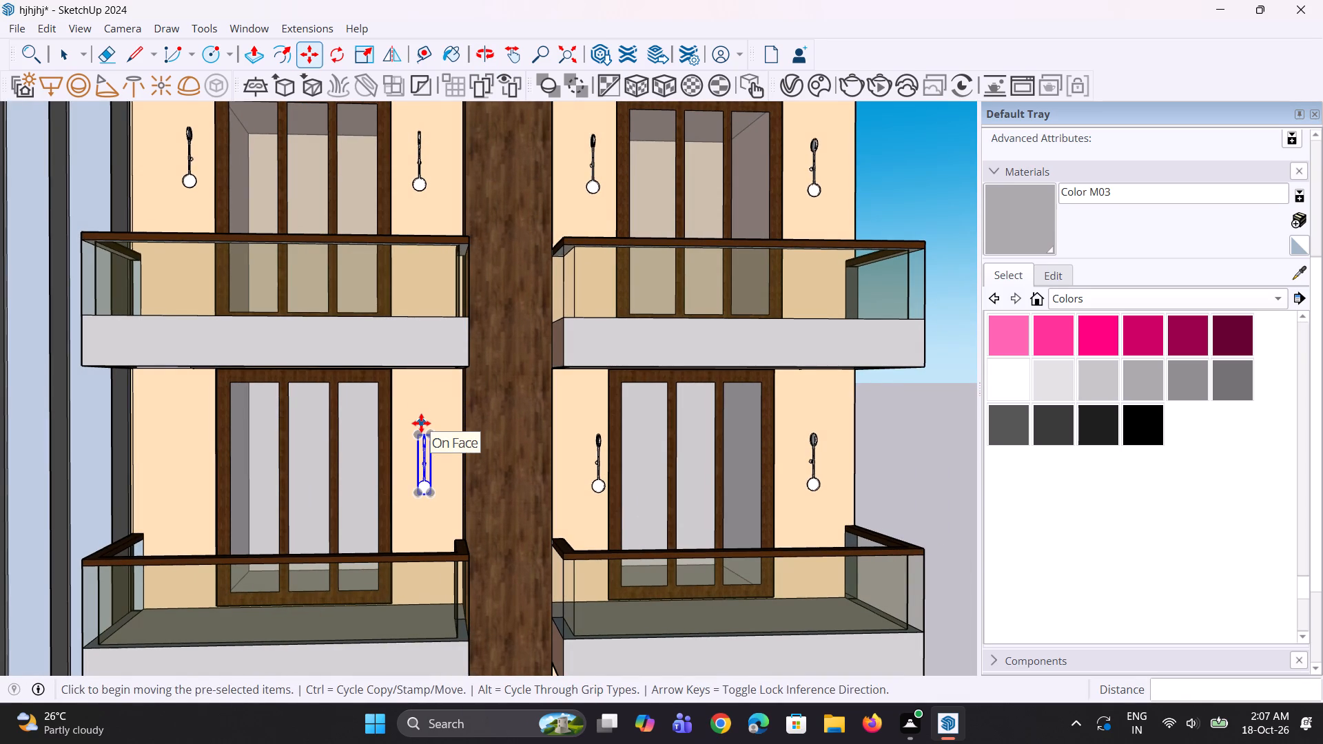
pyautogui.scroll(-1, 421, 423)
pyautogui.scroll(8, 380, 496)
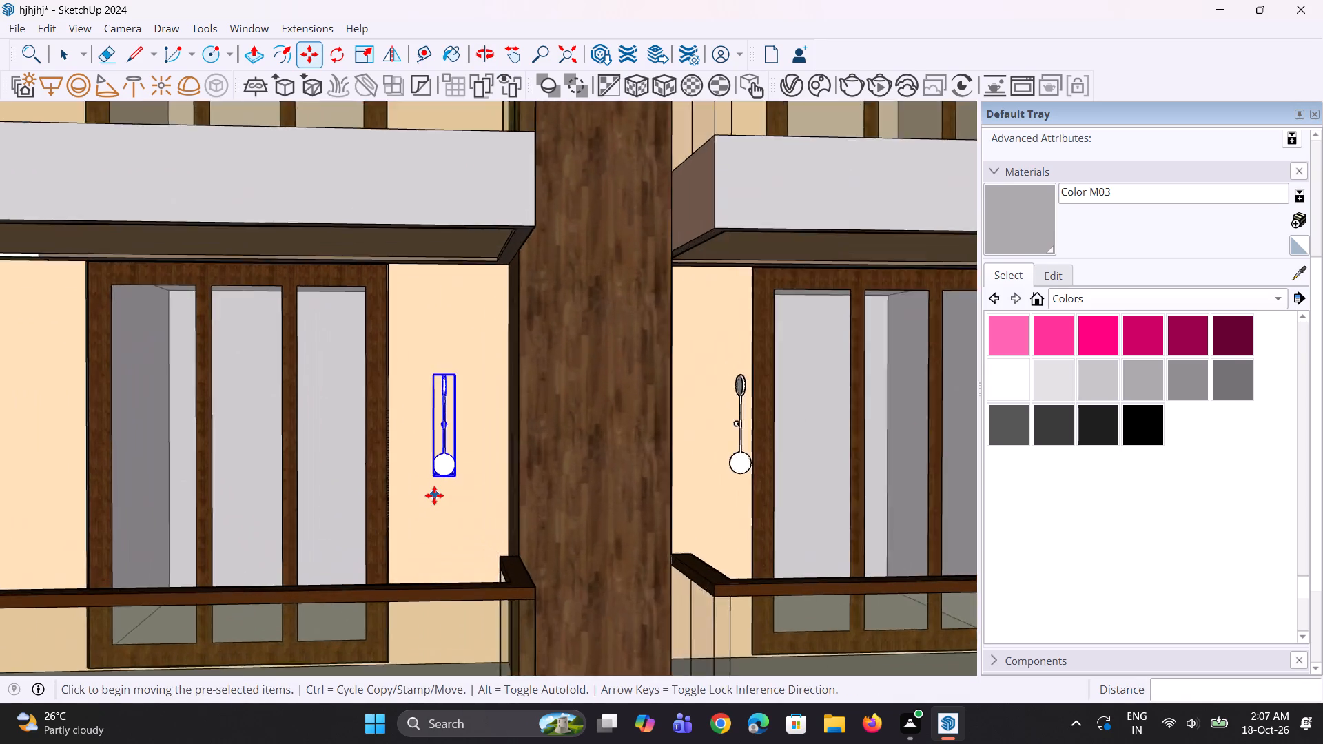
pyautogui.scroll(1, 434, 495)
pyautogui.press('m')
pyautogui.click(433, 475)
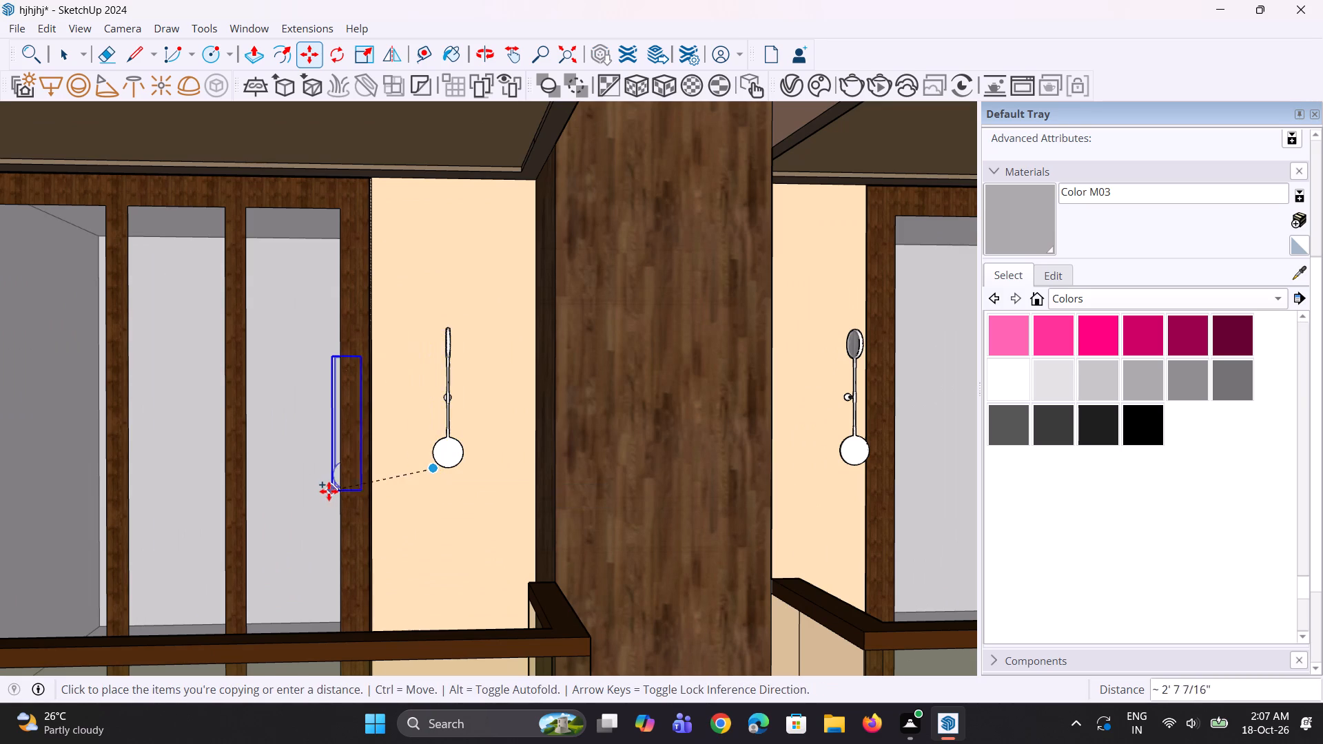
pyautogui.scroll(-9, 369, 479)
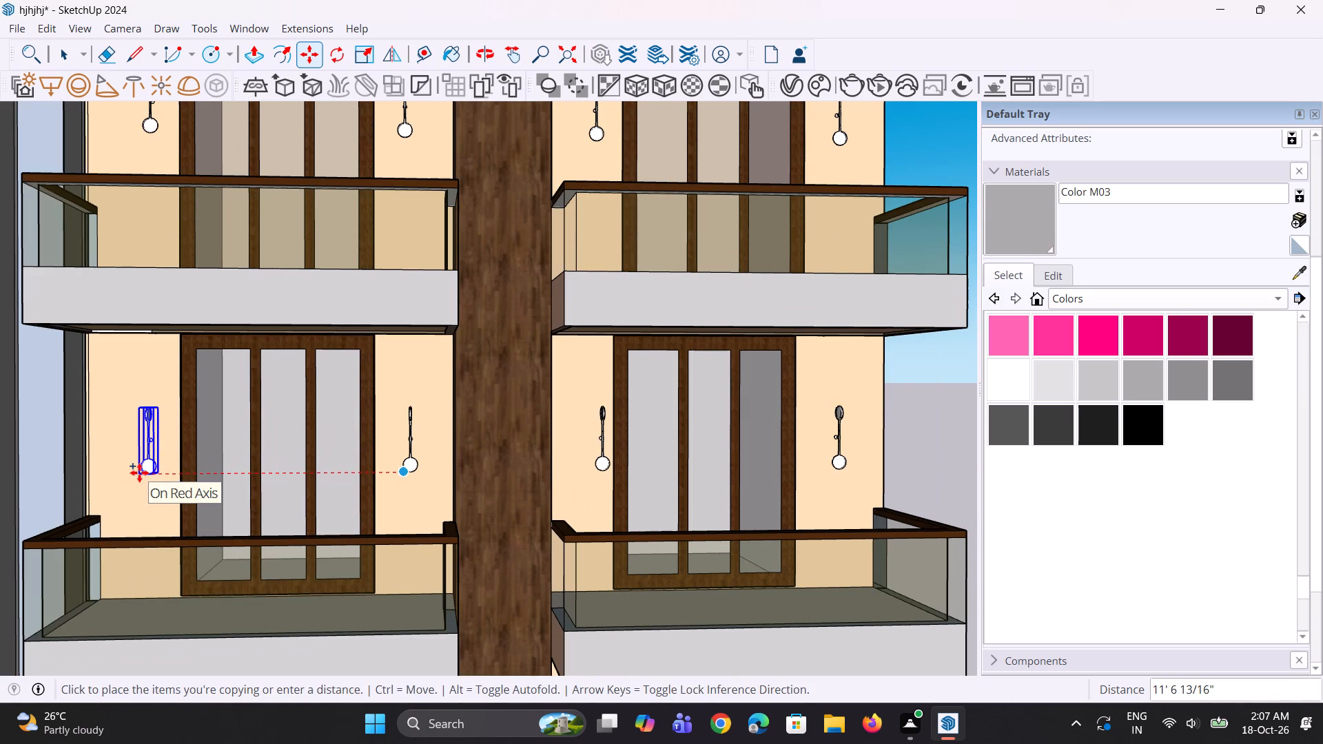
pyautogui.click(136, 471)
# Copy the selected wall lamp about 13' 10" down to the lowest balcony floor, on the wall at the outer side of the door.
pyautogui.moveTo(205, 487); pyautogui.dragTo(218, 493, button='middle')
pyautogui.press('space')
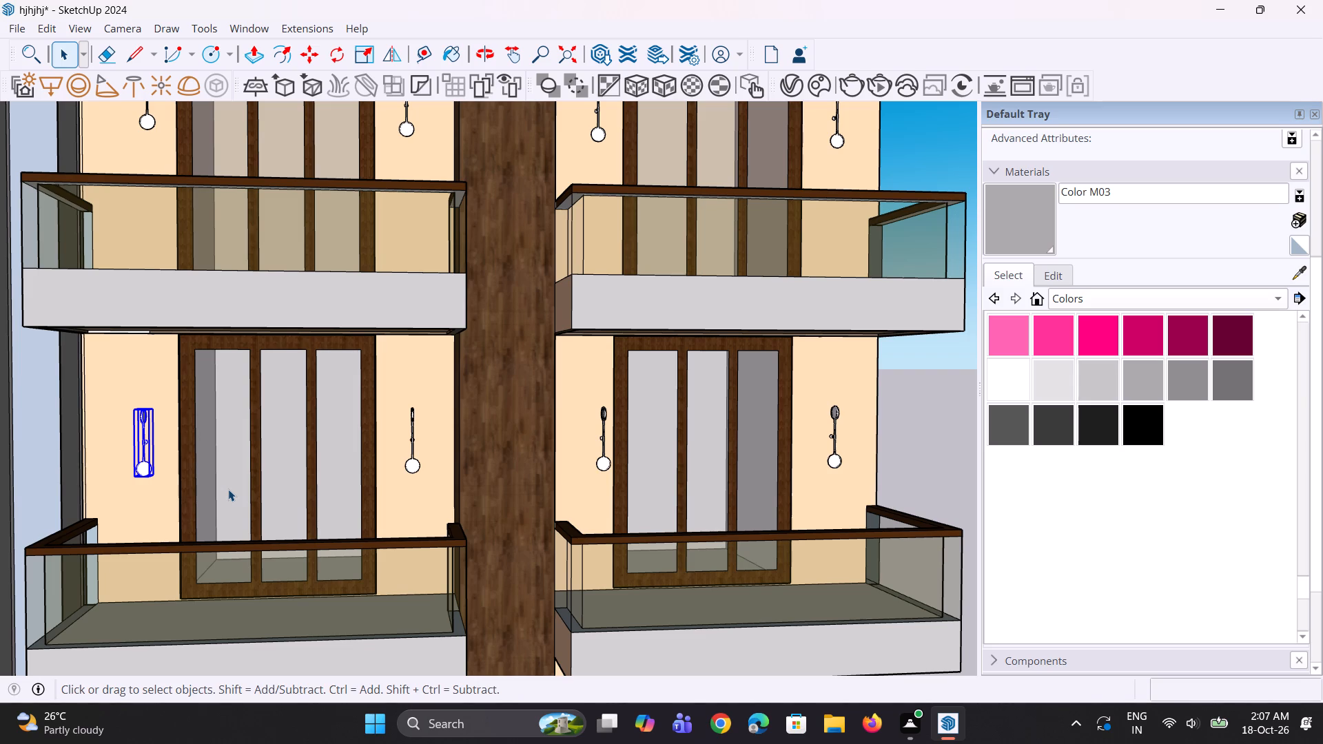
pyautogui.scroll(-9, 228, 353)
pyautogui.moveTo(200, 425); pyautogui.dragTo(112, 451, button='middle')
pyautogui.scroll(1, 157, 443)
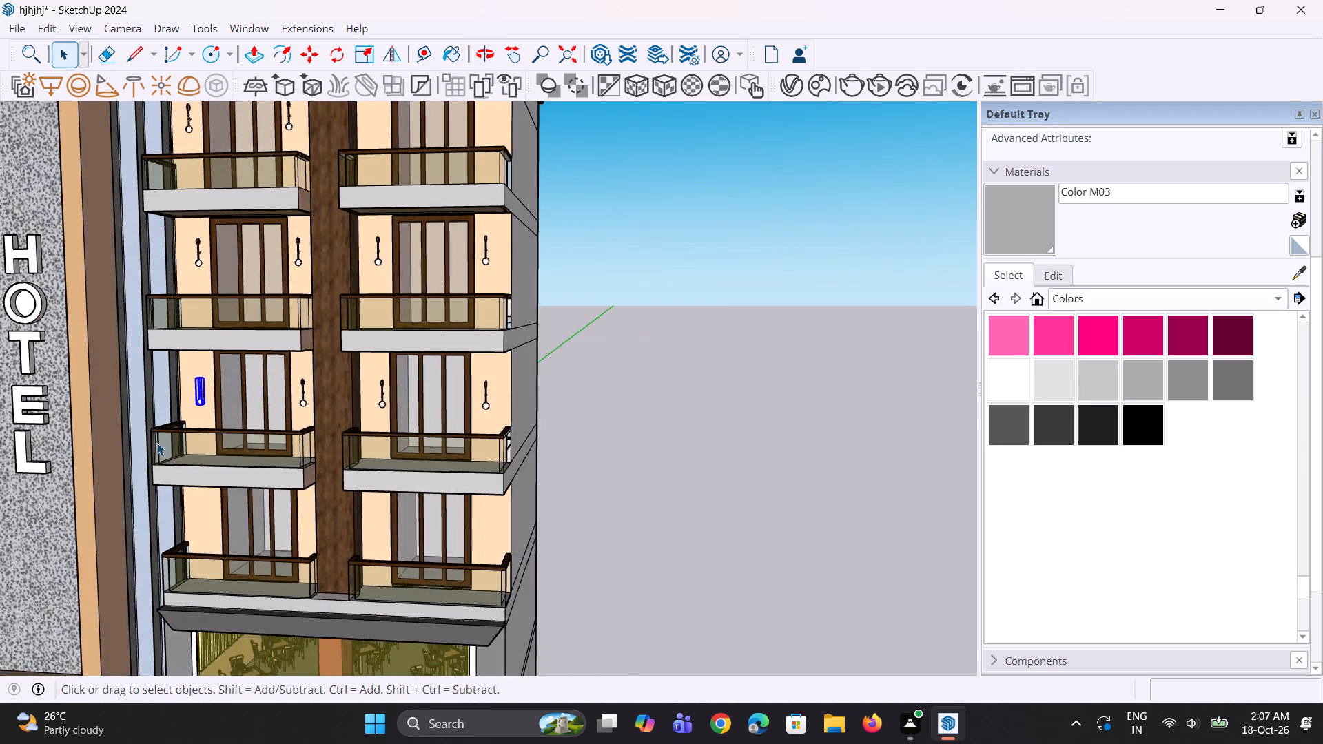
pyautogui.scroll(2, 157, 443)
pyautogui.press('m')
pyautogui.scroll(4, 176, 435)
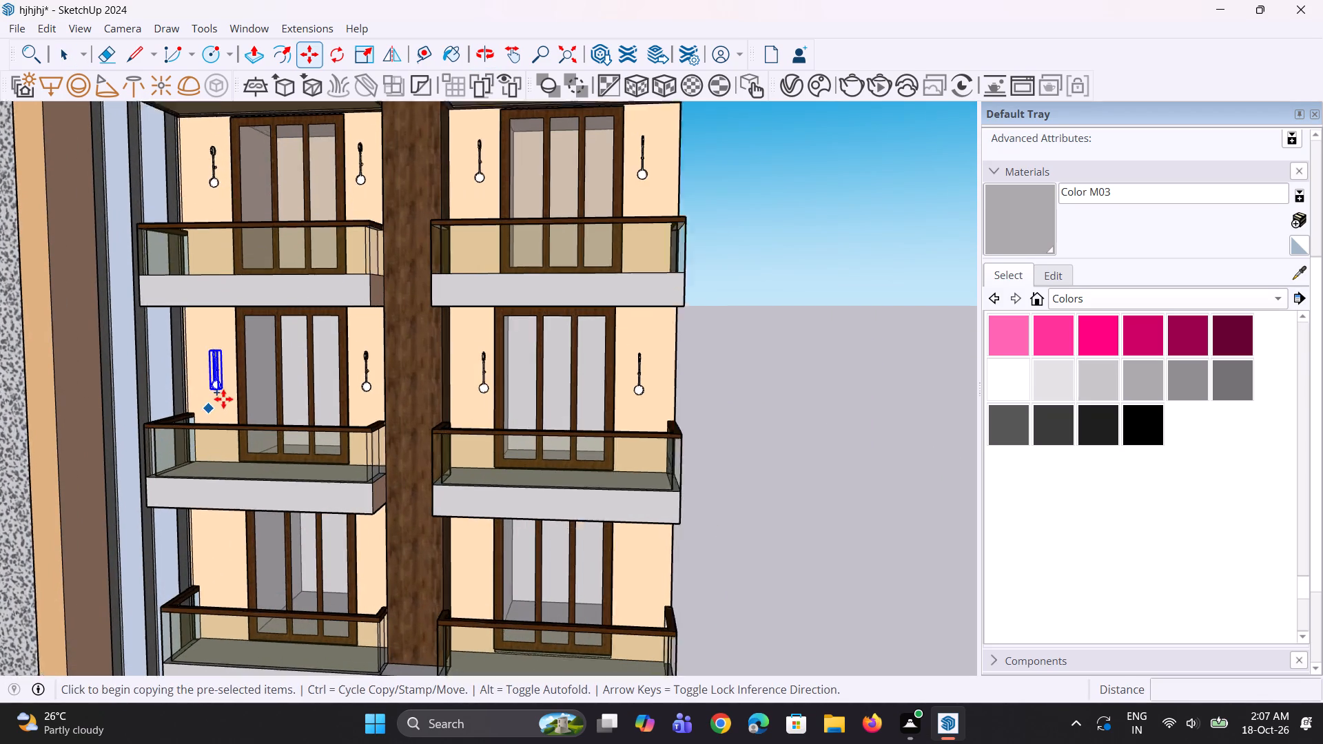
pyautogui.scroll(7, 223, 399)
pyautogui.click(228, 381)
pyautogui.scroll(-5, 275, 457)
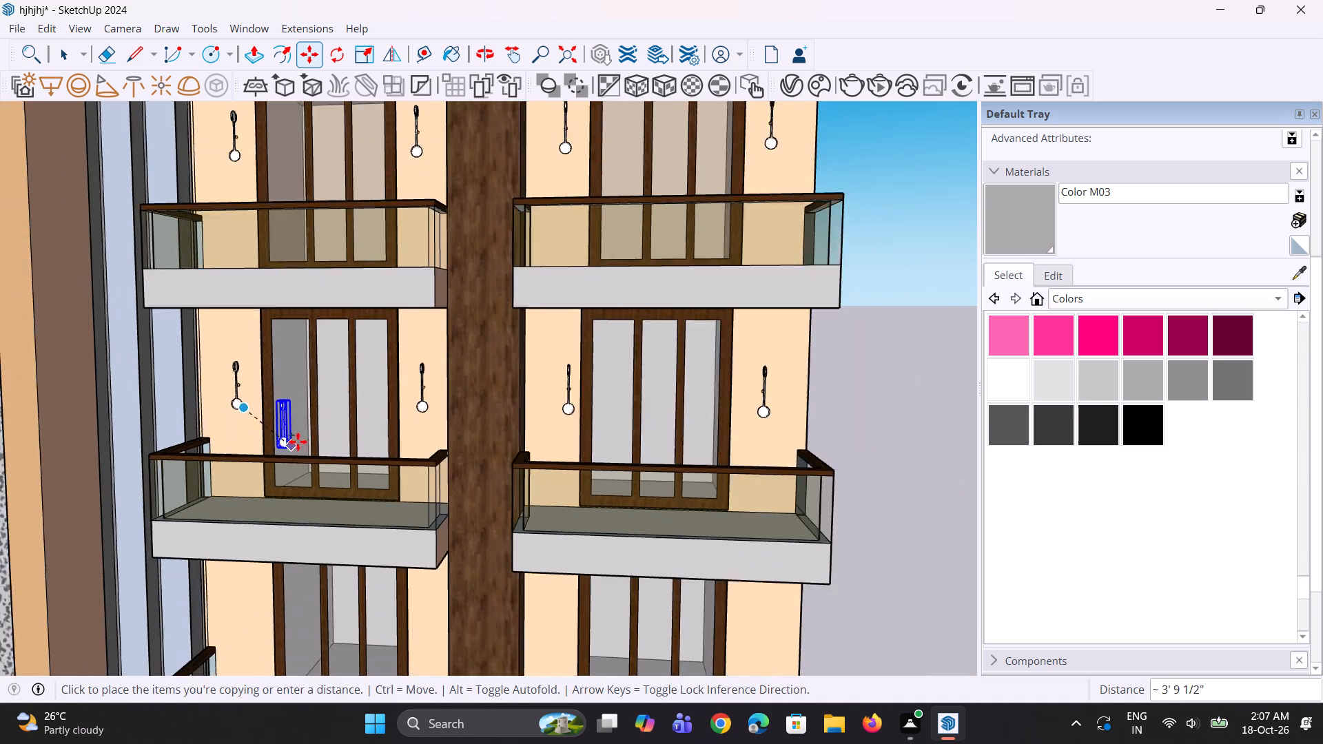
pyautogui.scroll(-5, 298, 442)
pyautogui.scroll(10, 258, 592)
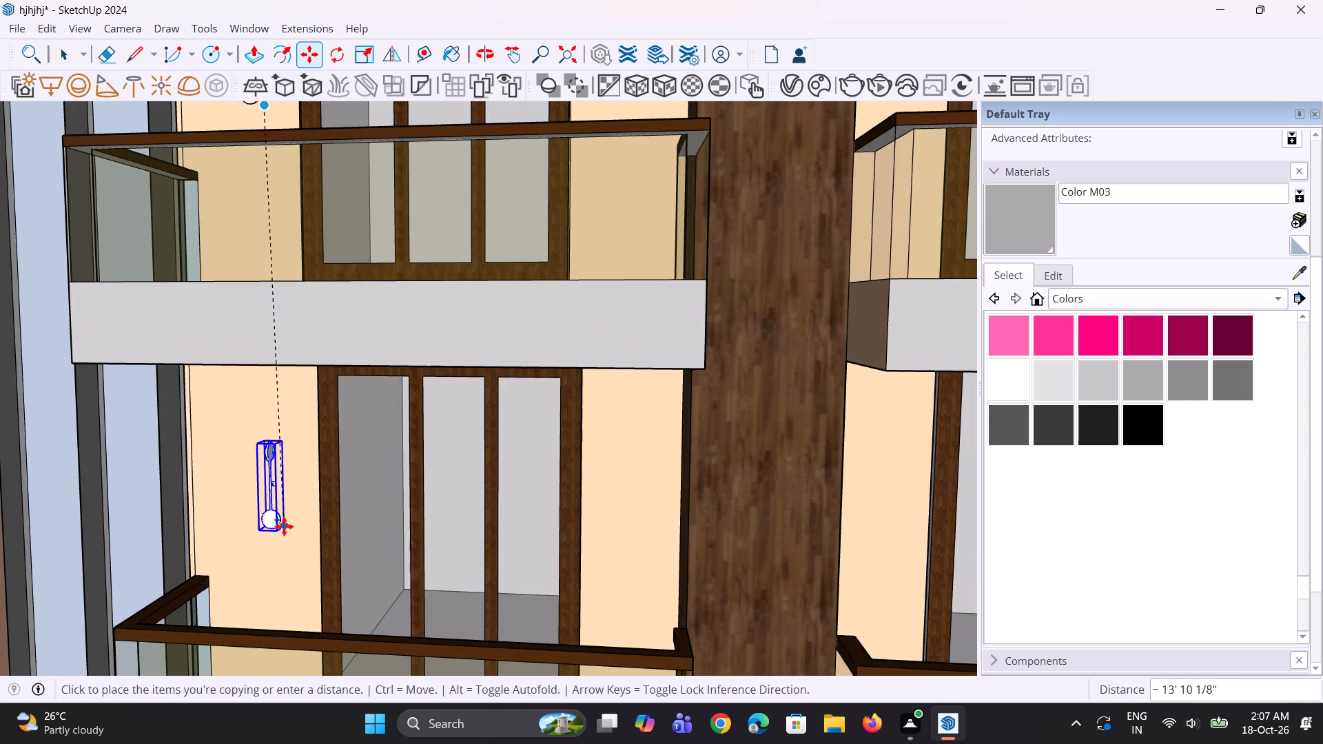
pyautogui.click(279, 522)
# Copy the lowest-floor lamp 12' 3/4" along the red axis across the balcony door, onto the wall beside the wooden pillar.
pyautogui.scroll(-1, 302, 542)
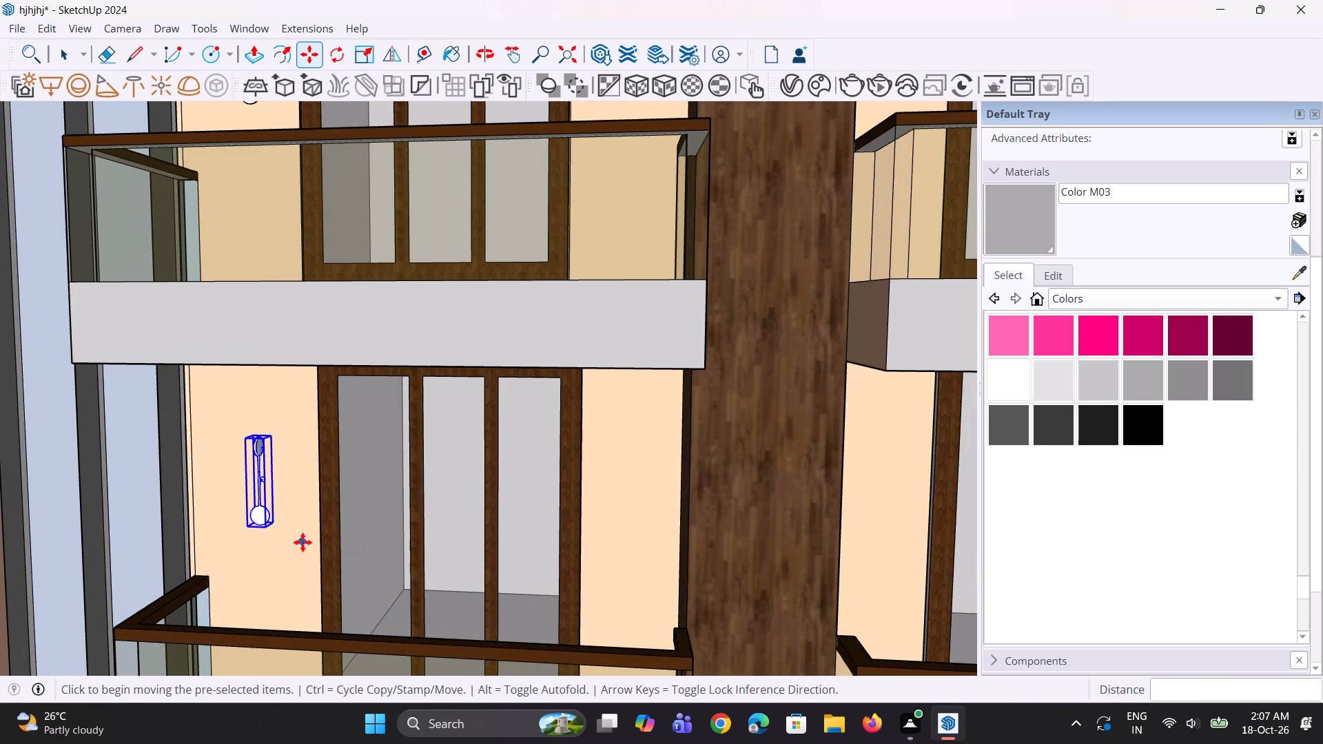
pyautogui.scroll(-1, 302, 542)
pyautogui.moveTo(313, 539); pyautogui.dragTo(345, 530, button='middle')
pyautogui.press('m')
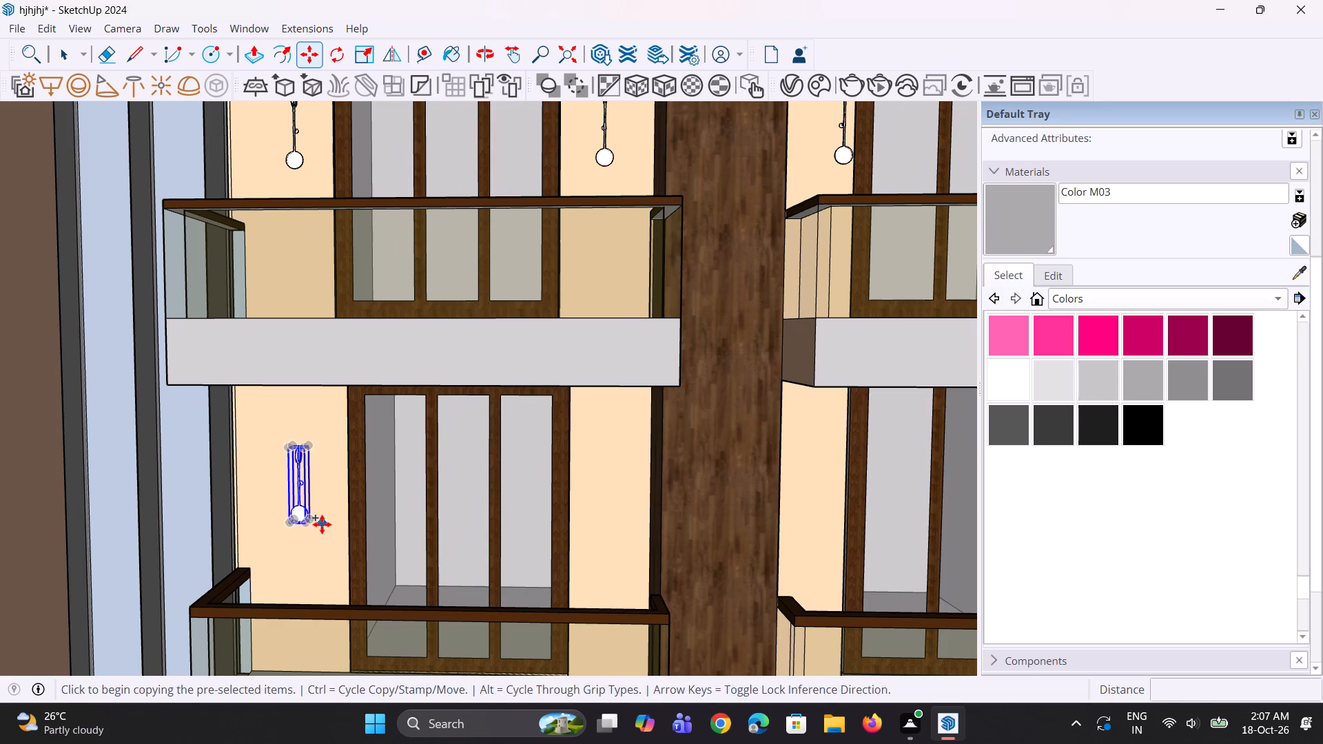
pyautogui.click(318, 524)
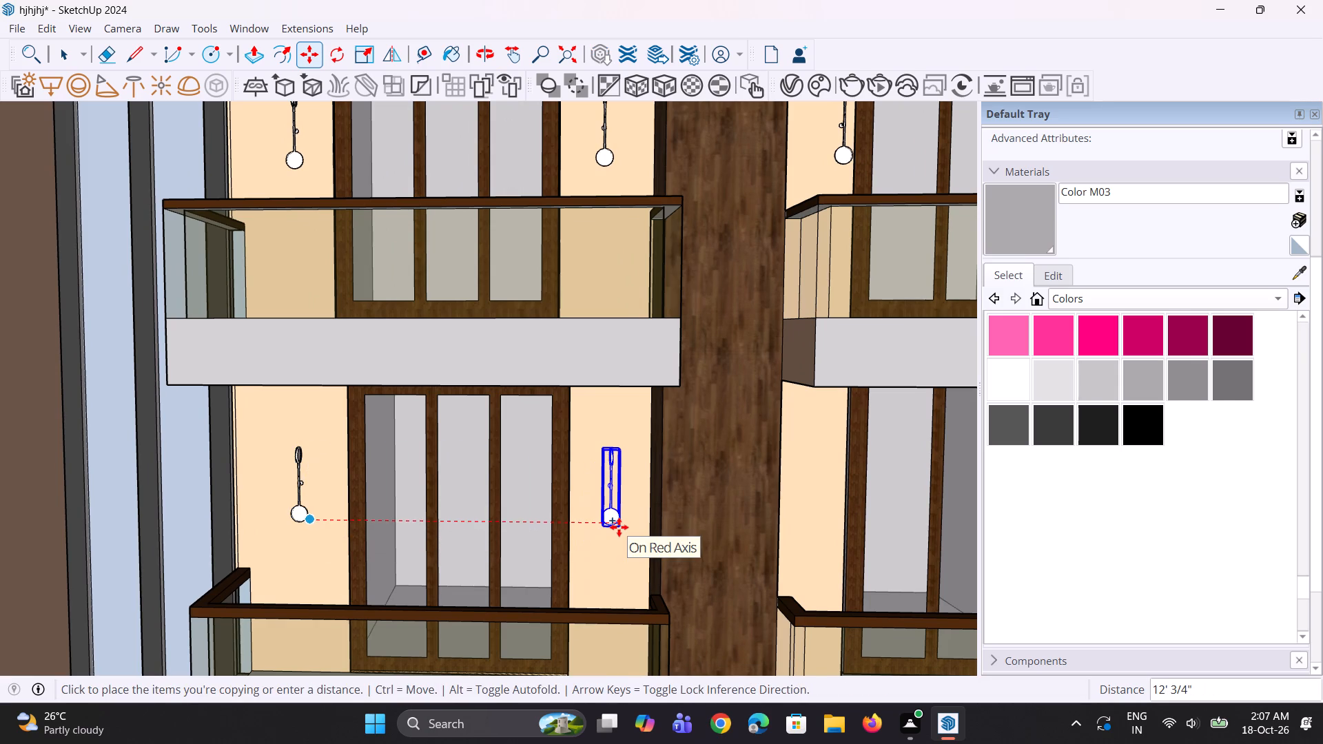
pyautogui.click(619, 524)
# Copy the lowest-floor lamp beside the pillar 7' 10 3/4" along the red axis onto the wall on the pillar's other side.
pyautogui.scroll(-2, 382, 533)
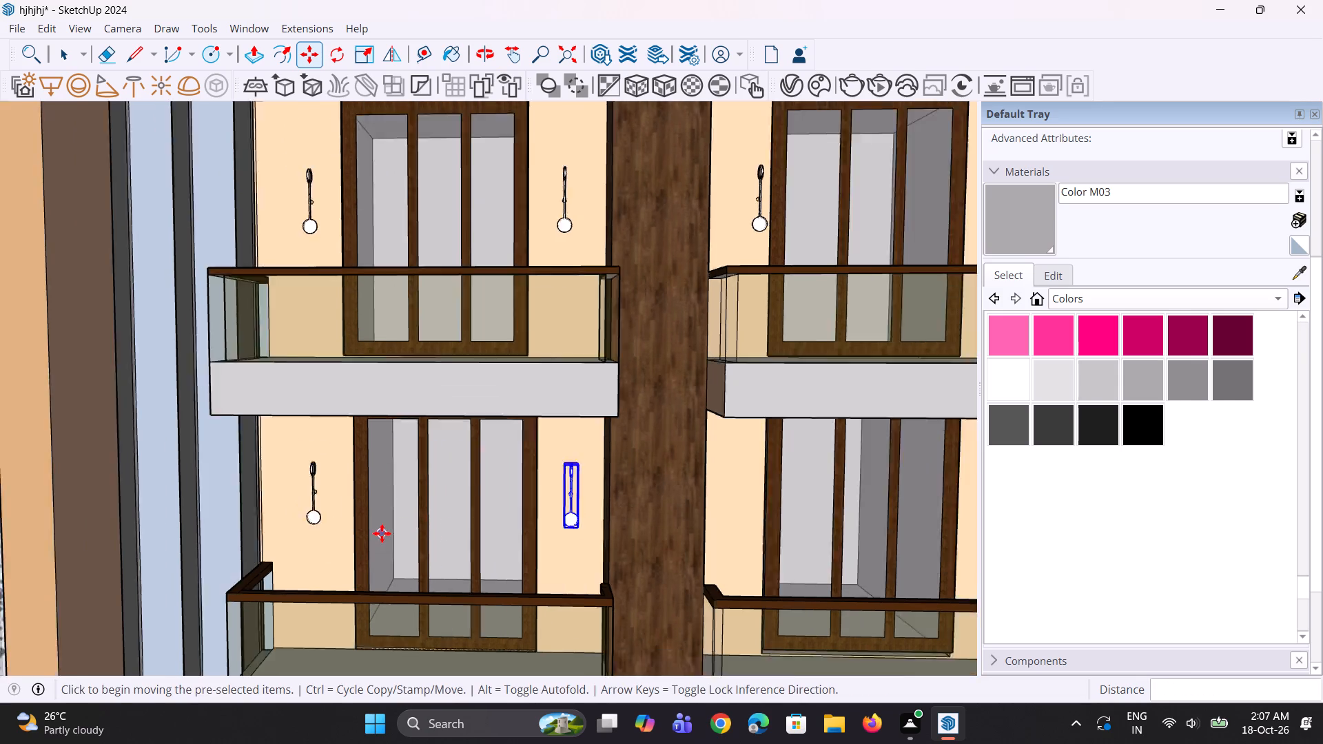
pyautogui.scroll(-3, 382, 533)
pyautogui.moveTo(500, 566); pyautogui.dragTo(462, 561, button='middle')
pyautogui.press('m')
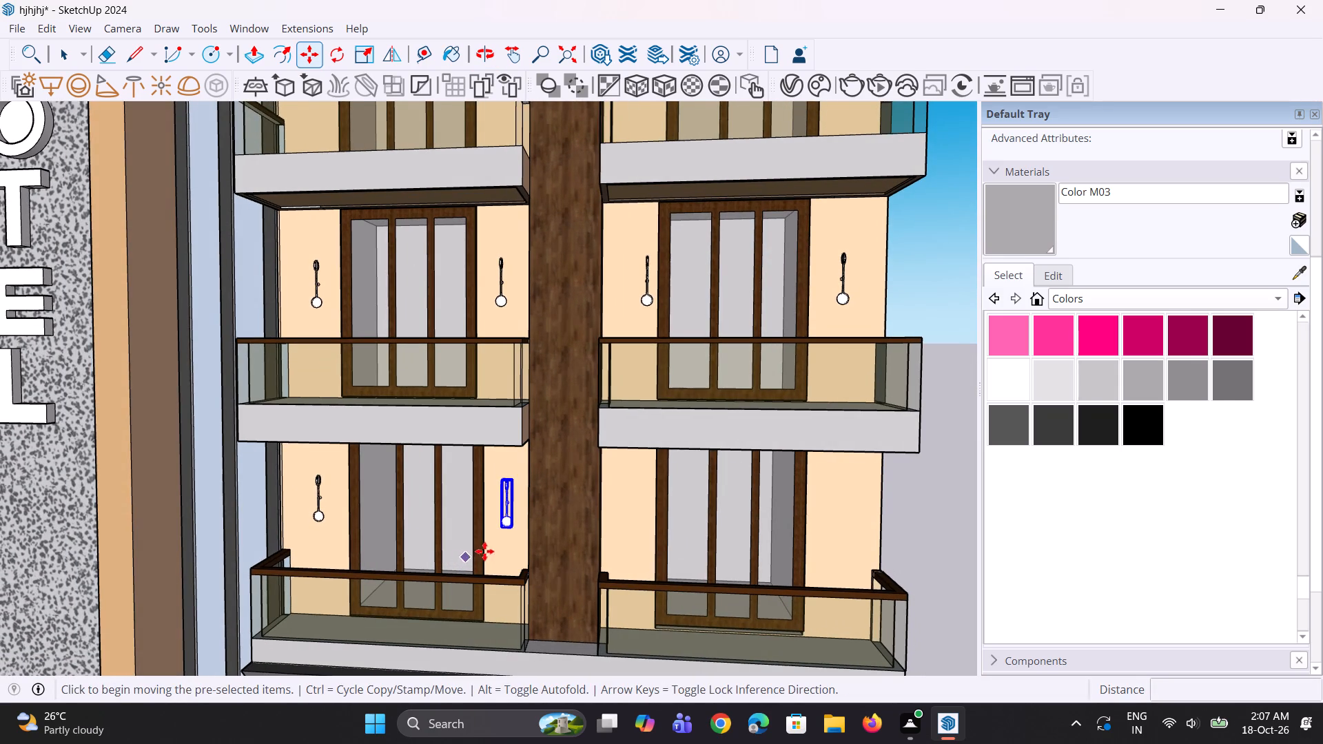
pyautogui.scroll(10, 514, 536)
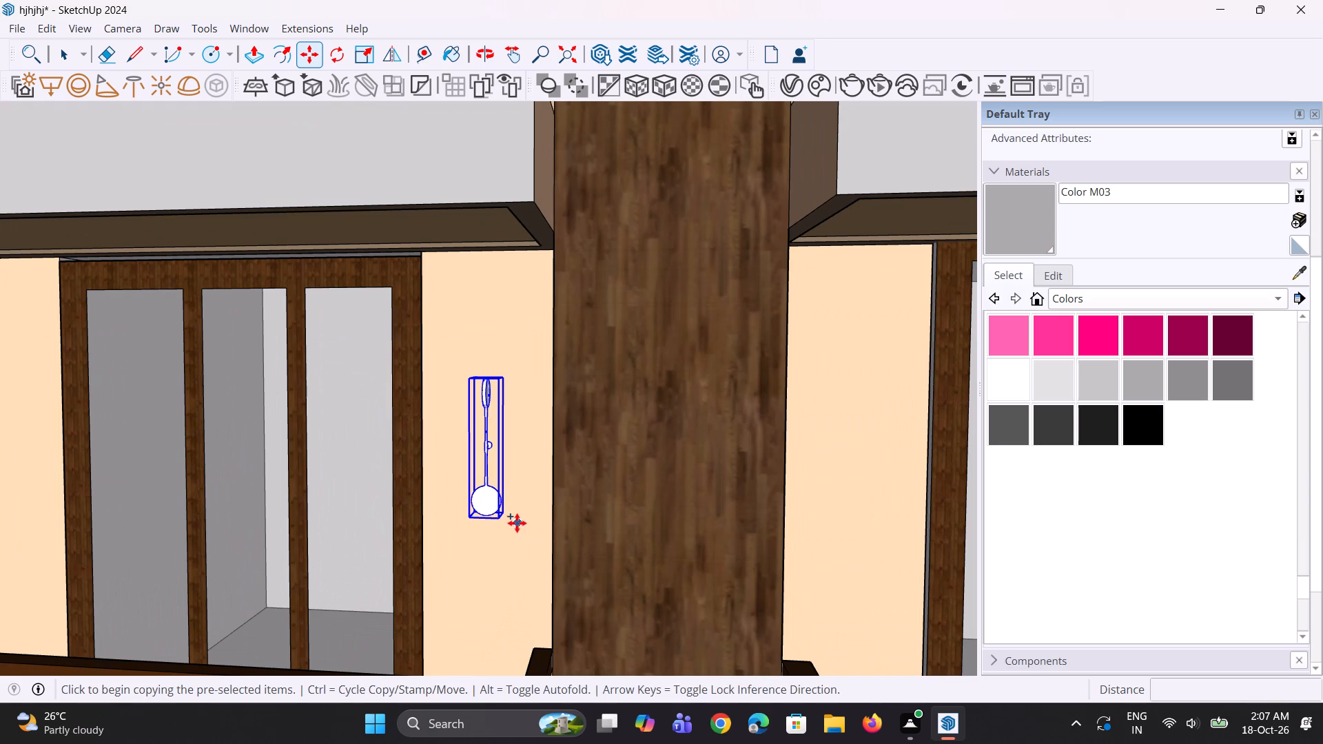
pyautogui.click(512, 520)
pyautogui.scroll(-9, 407, 575)
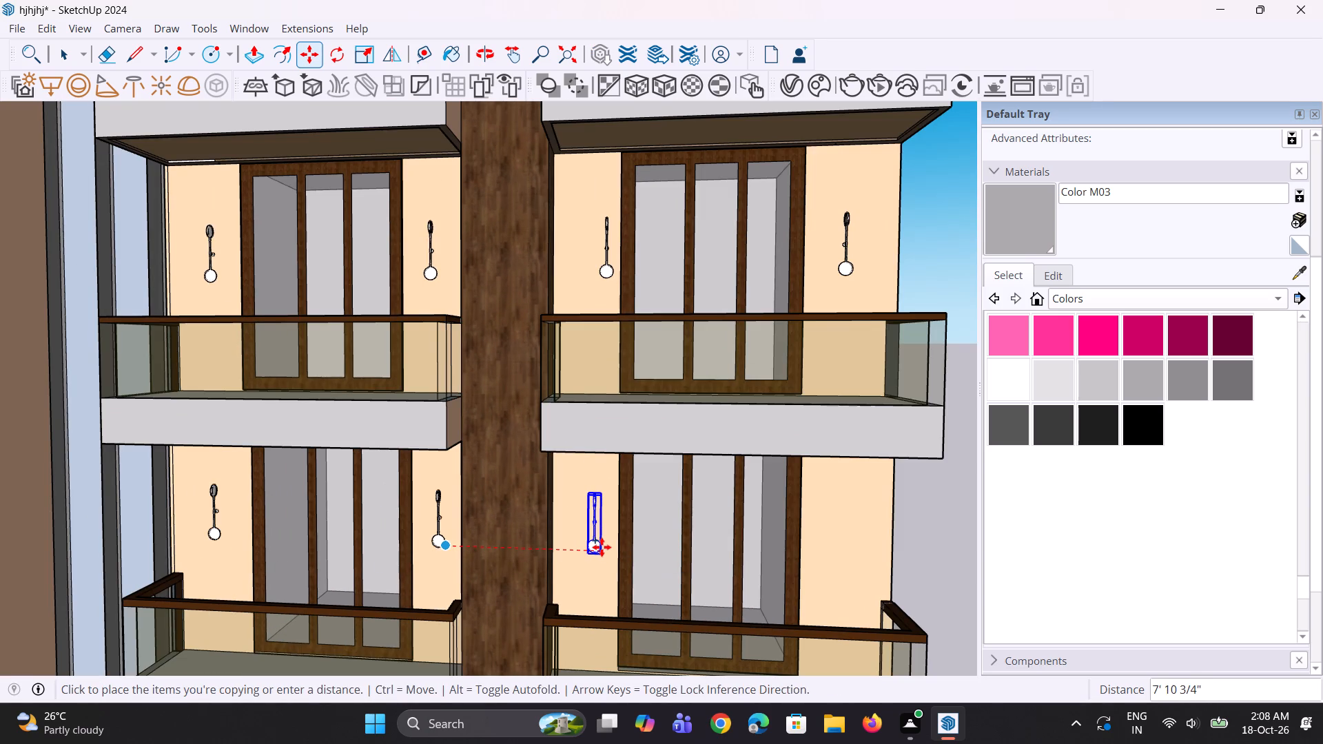
pyautogui.click(602, 547)
# Copy that lowest-floor lamp 11' 1/4" along the red axis to the far side of the second balcony door.
pyautogui.moveTo(612, 575); pyautogui.dragTo(542, 569, button='middle')
pyautogui.press('m')
pyautogui.scroll(6, 541, 566)
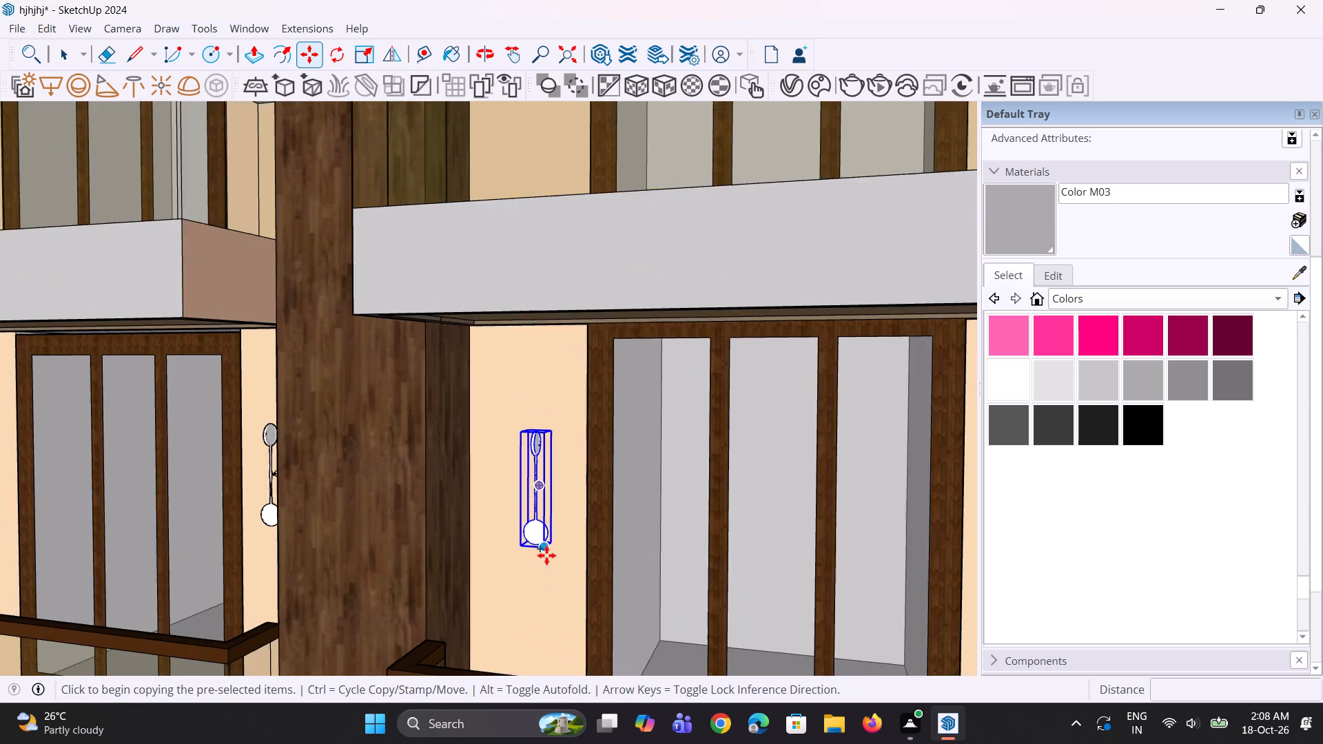
pyautogui.scroll(3, 546, 555)
pyautogui.click(559, 546)
pyautogui.scroll(-4, 509, 557)
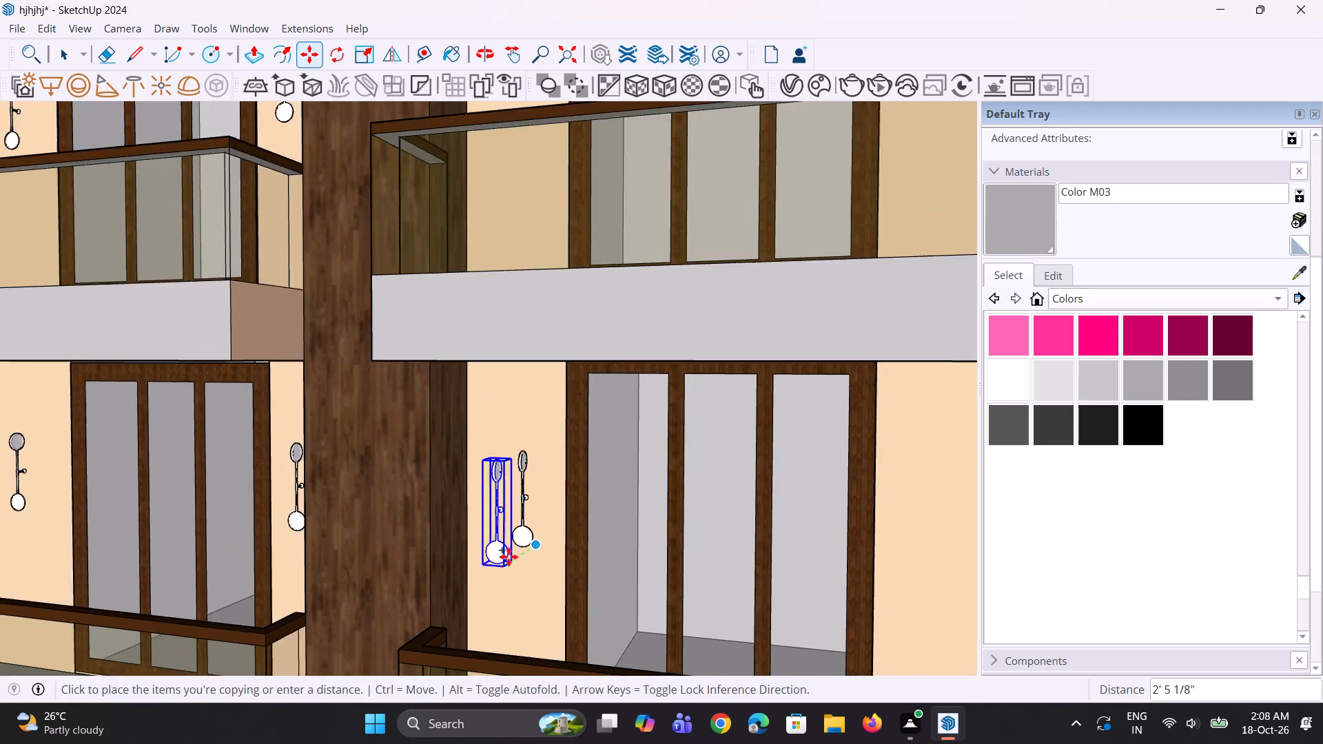
pyautogui.scroll(-5, 509, 557)
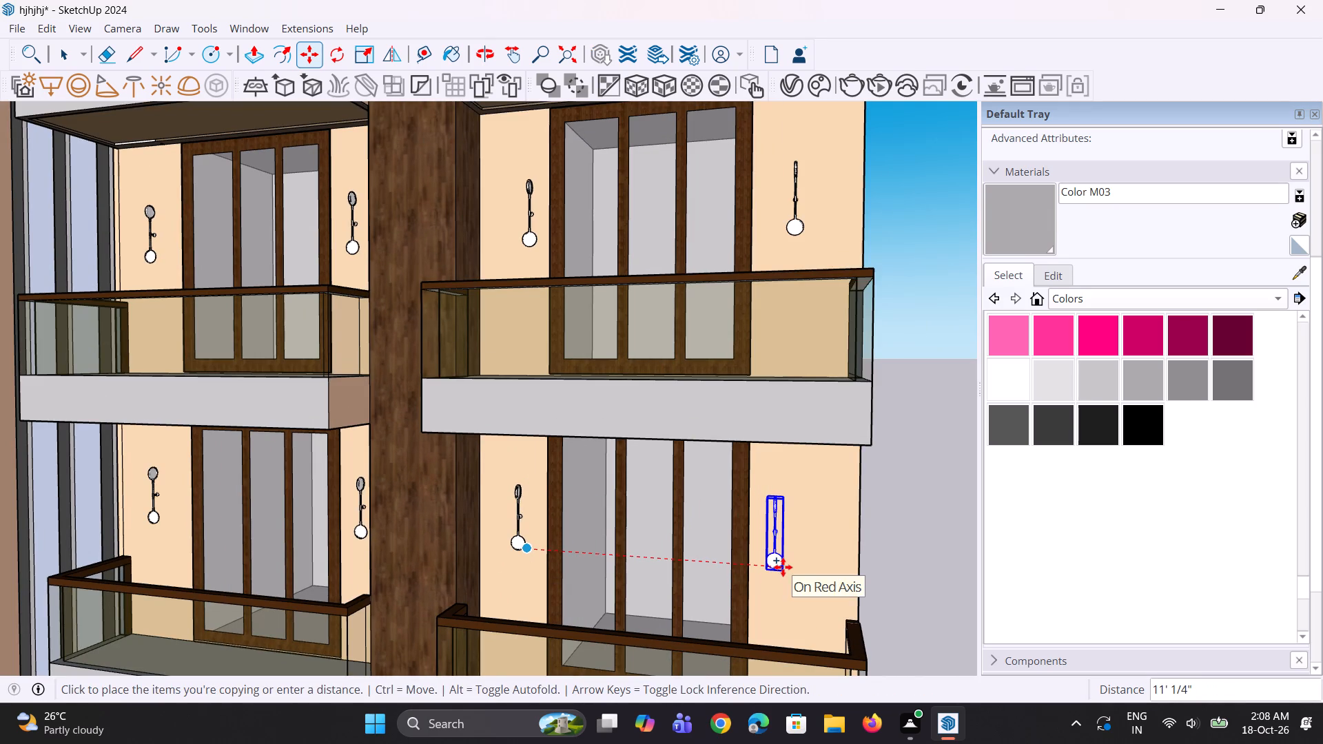
pyautogui.click(784, 568)
# Move the newest lowest-floor lamp about 1' 5" away from the door frame toward the middle of its wall, and deselect it.
pyautogui.scroll(4, 765, 600)
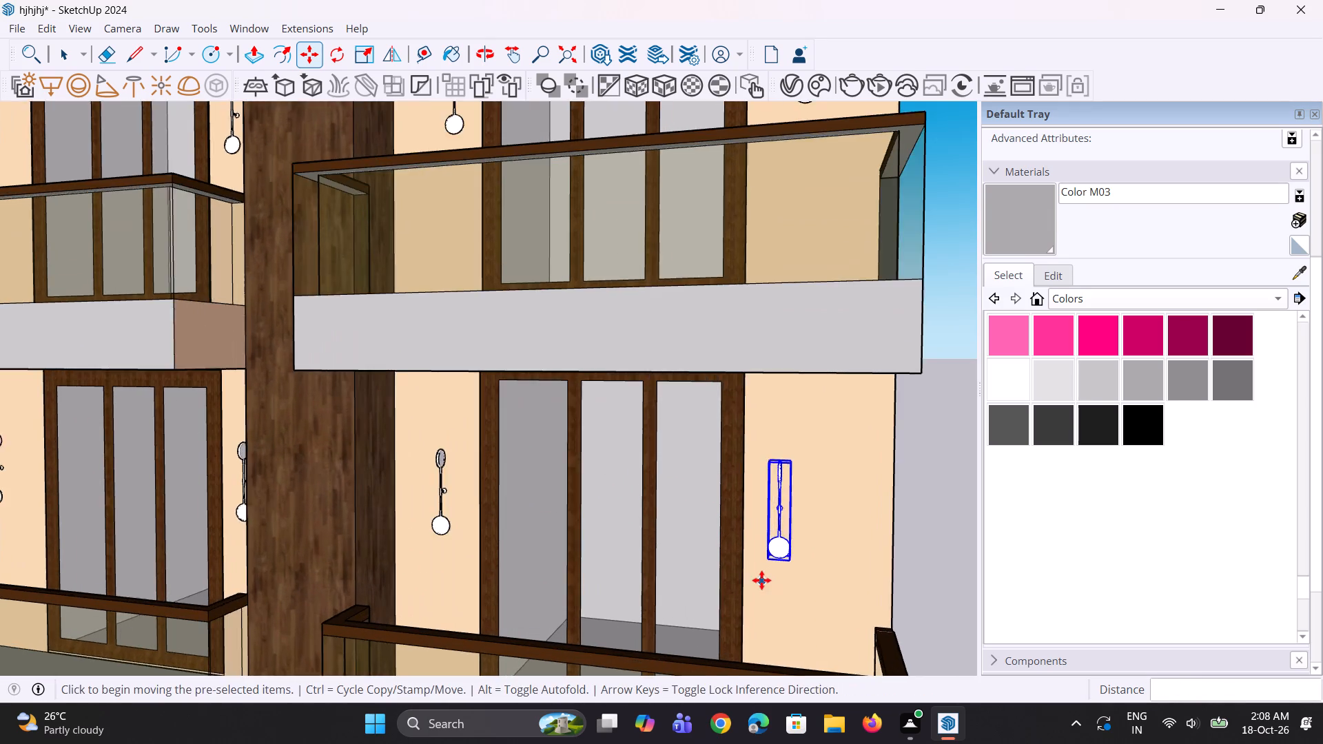
pyautogui.scroll(5, 761, 580)
pyautogui.click(770, 548)
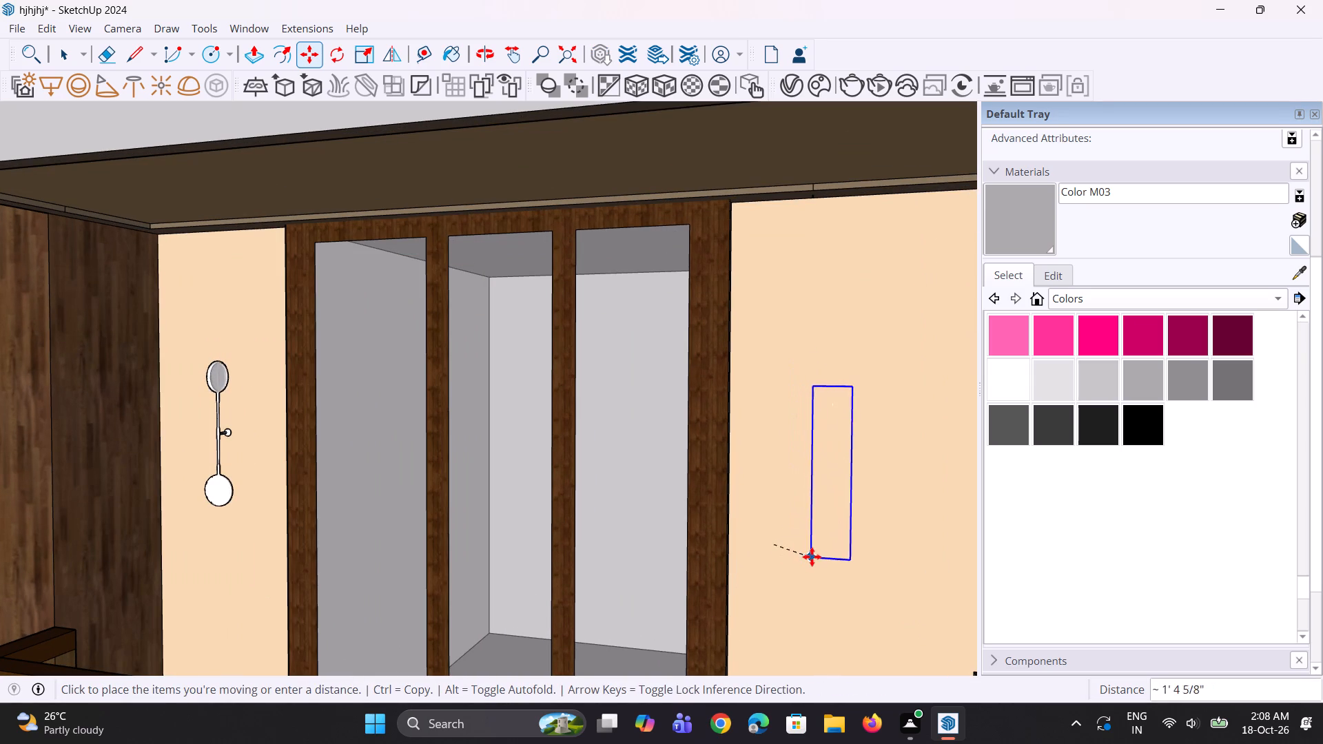
pyautogui.click(817, 551)
pyautogui.scroll(-7, 711, 603)
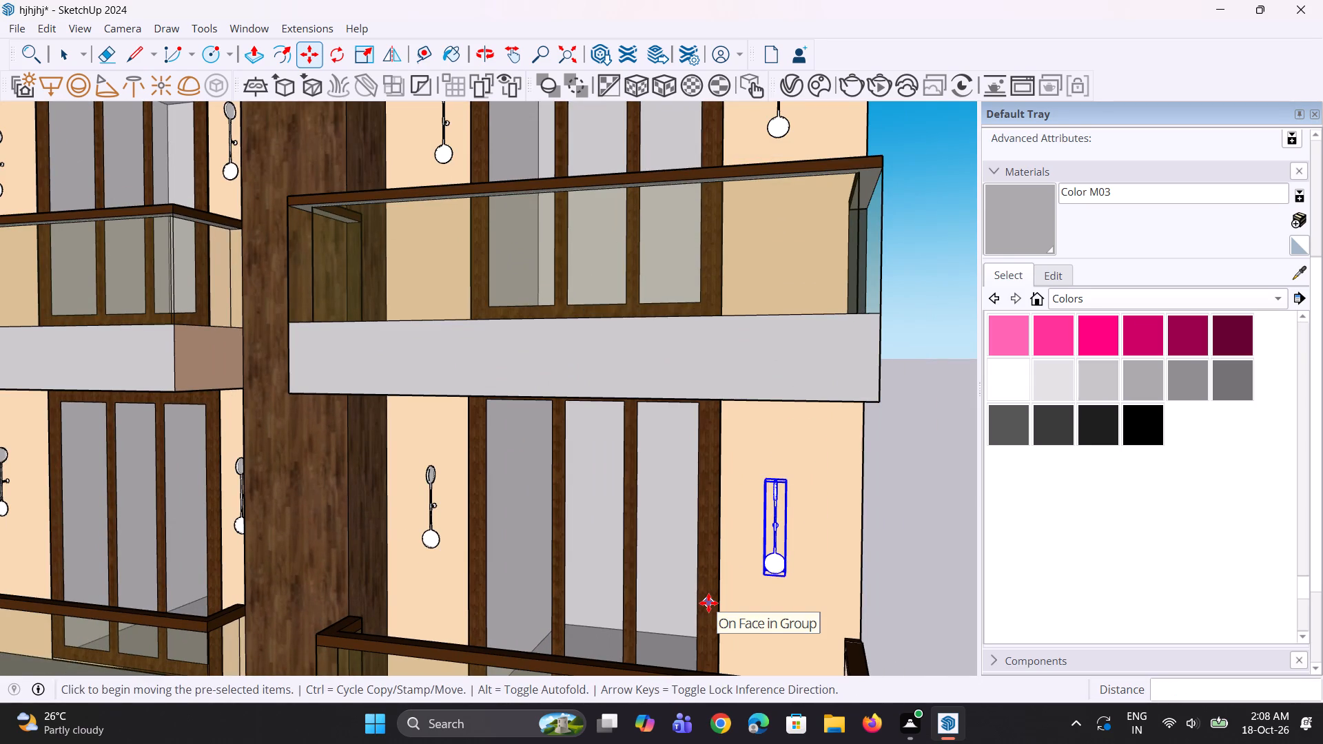
pyautogui.scroll(-9, 562, 590)
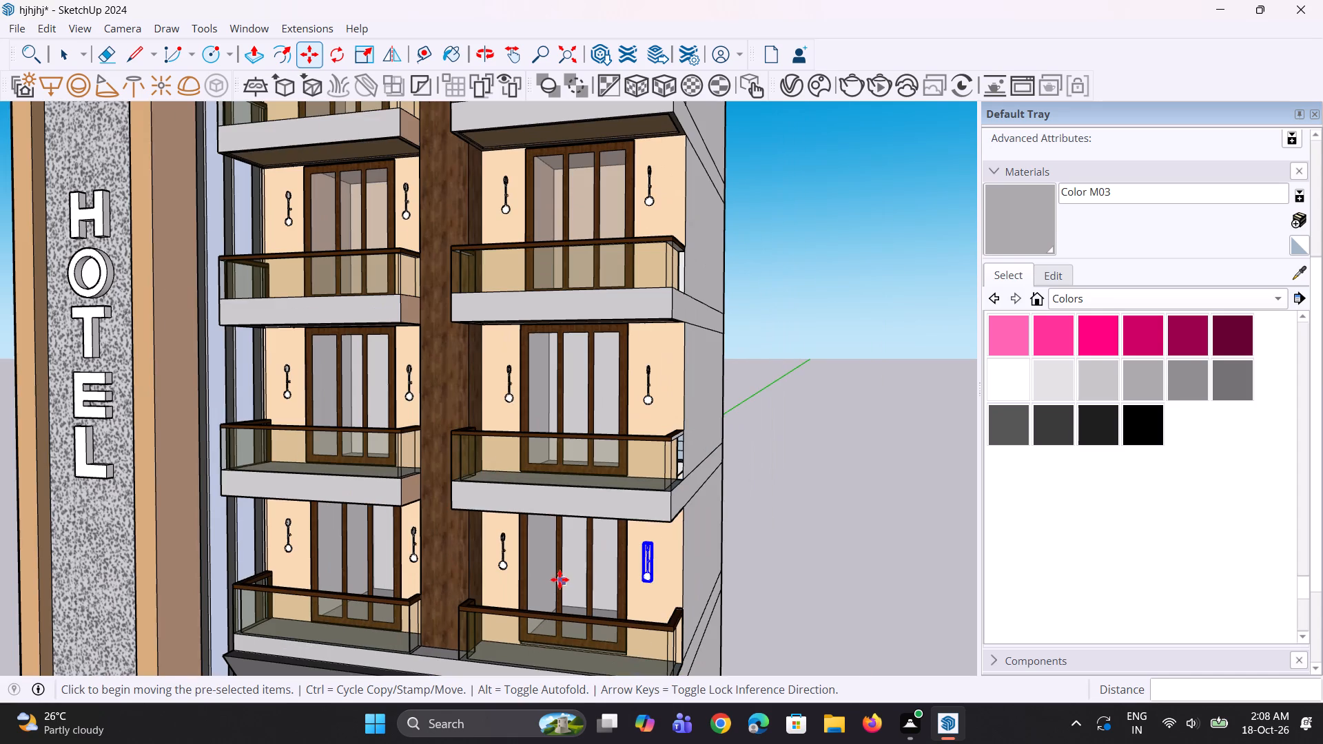
pyautogui.press('space')
pyautogui.press('space')
pyautogui.click(750, 568)
# Save the hotel model.
pyautogui.scroll(-7, 469, 495)
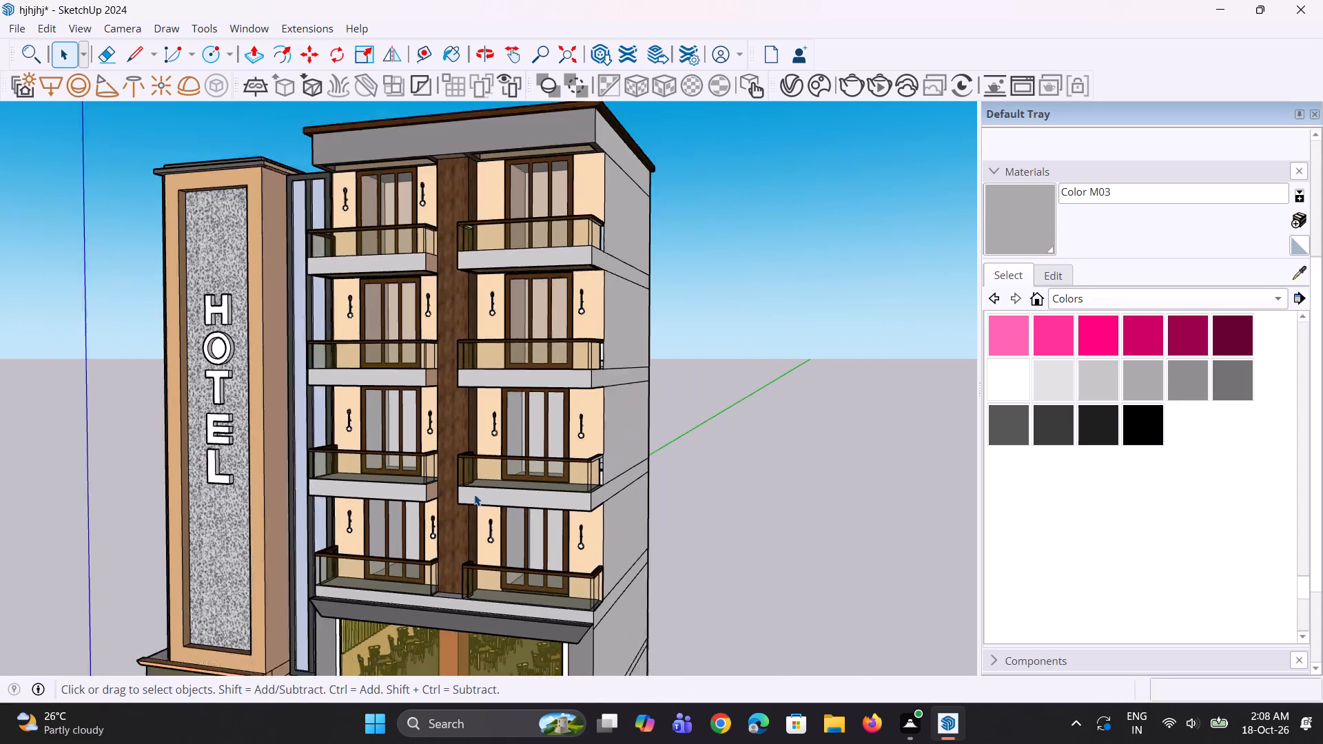
pyautogui.scroll(-3, 474, 494)
pyautogui.moveTo(475, 505); pyautogui.dragTo(495, 492, button='middle')
pyautogui.scroll(5, 289, 285)
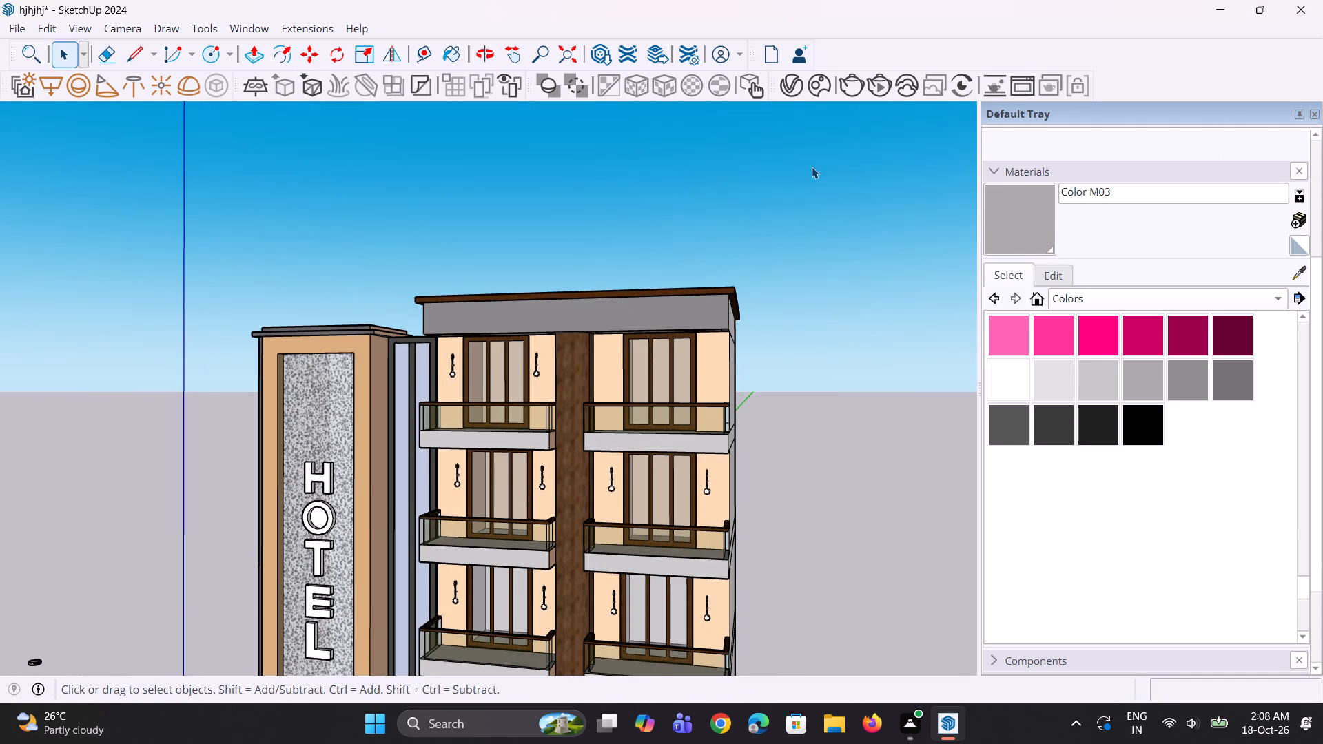
pyautogui.scroll(-4, 620, 223)
pyautogui.moveTo(608, 185); pyautogui.dragTo(620, 216, button='middle')
pyautogui.hotkey('ctrl', 's')
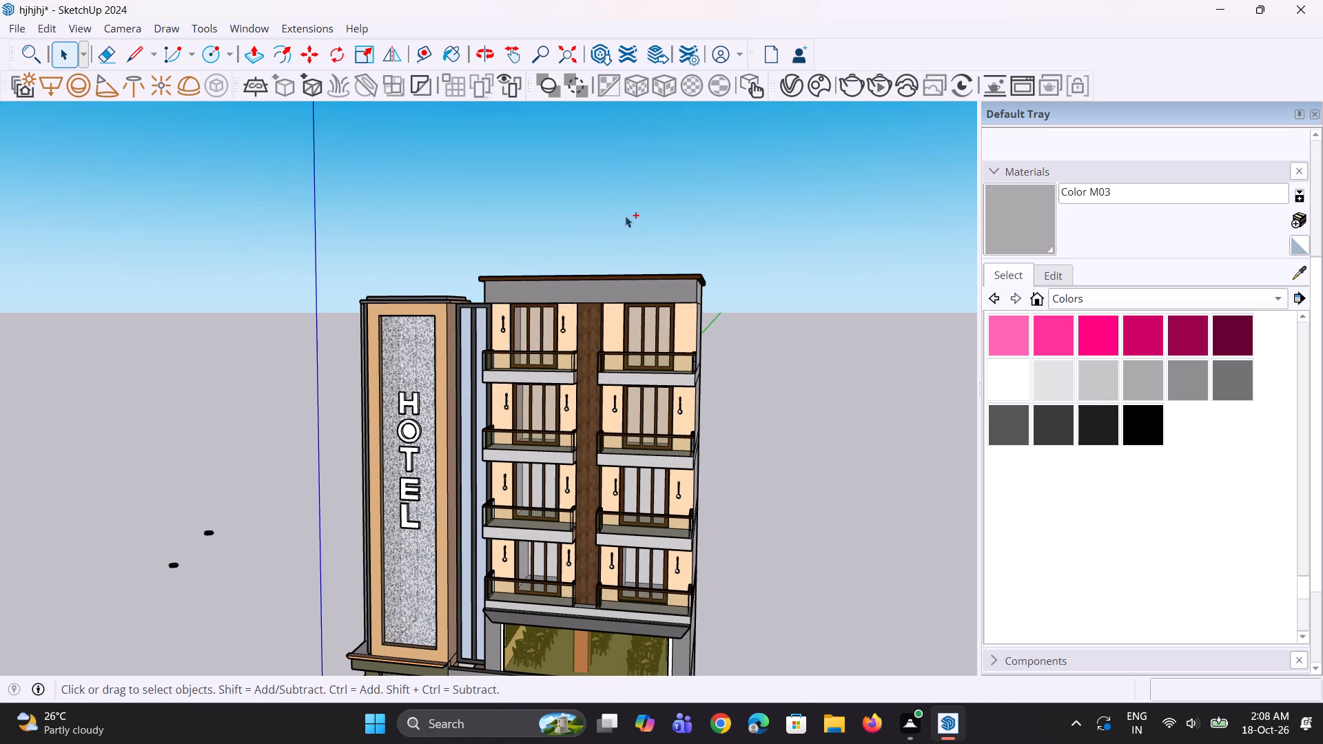
# Copy the top-floor lamp beside the wooden pillar 9' 9 15/16" along the red axis onto the wall on the pillar's other side.
pyautogui.scroll(-3, 595, 211)
pyautogui.scroll(9, 618, 340)
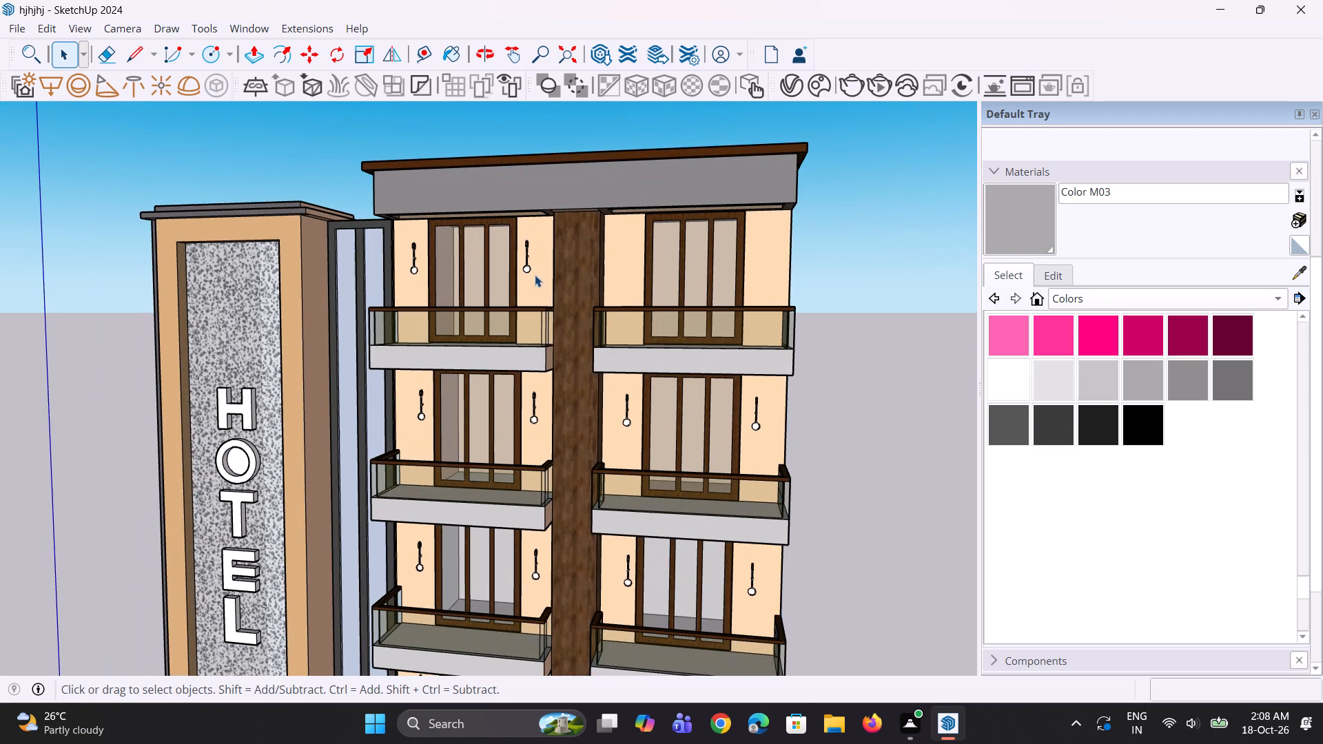
pyautogui.click(530, 271)
pyautogui.scroll(3, 529, 272)
pyautogui.press('m')
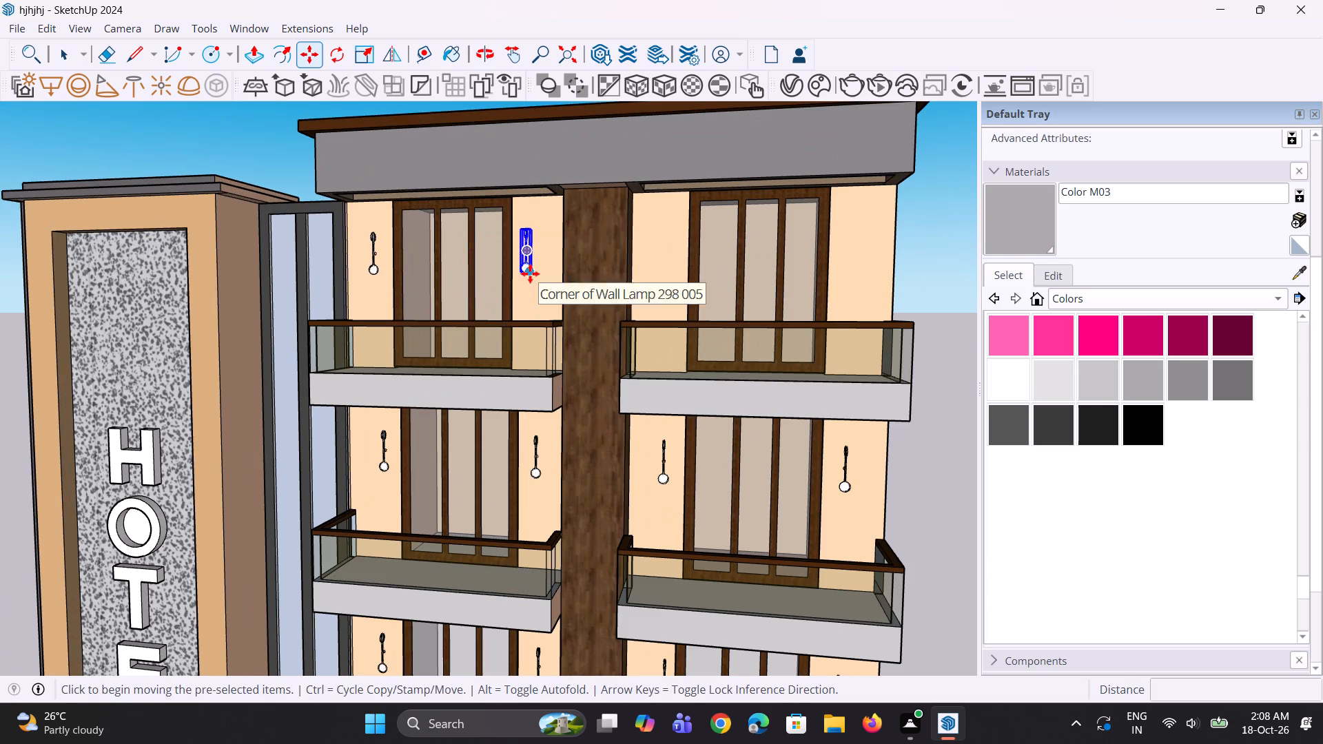
pyautogui.scroll(5, 531, 273)
pyautogui.moveTo(546, 282); pyautogui.dragTo(513, 270, button='middle')
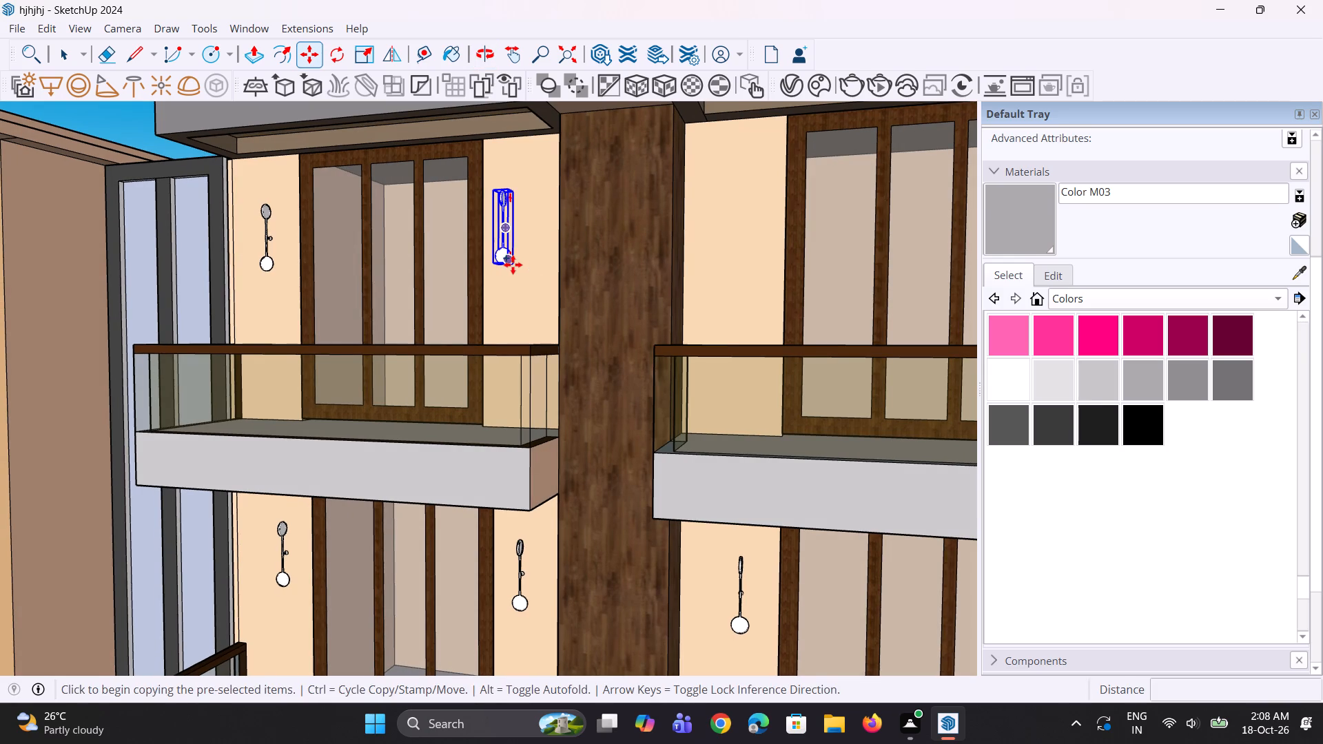
pyautogui.click(513, 265)
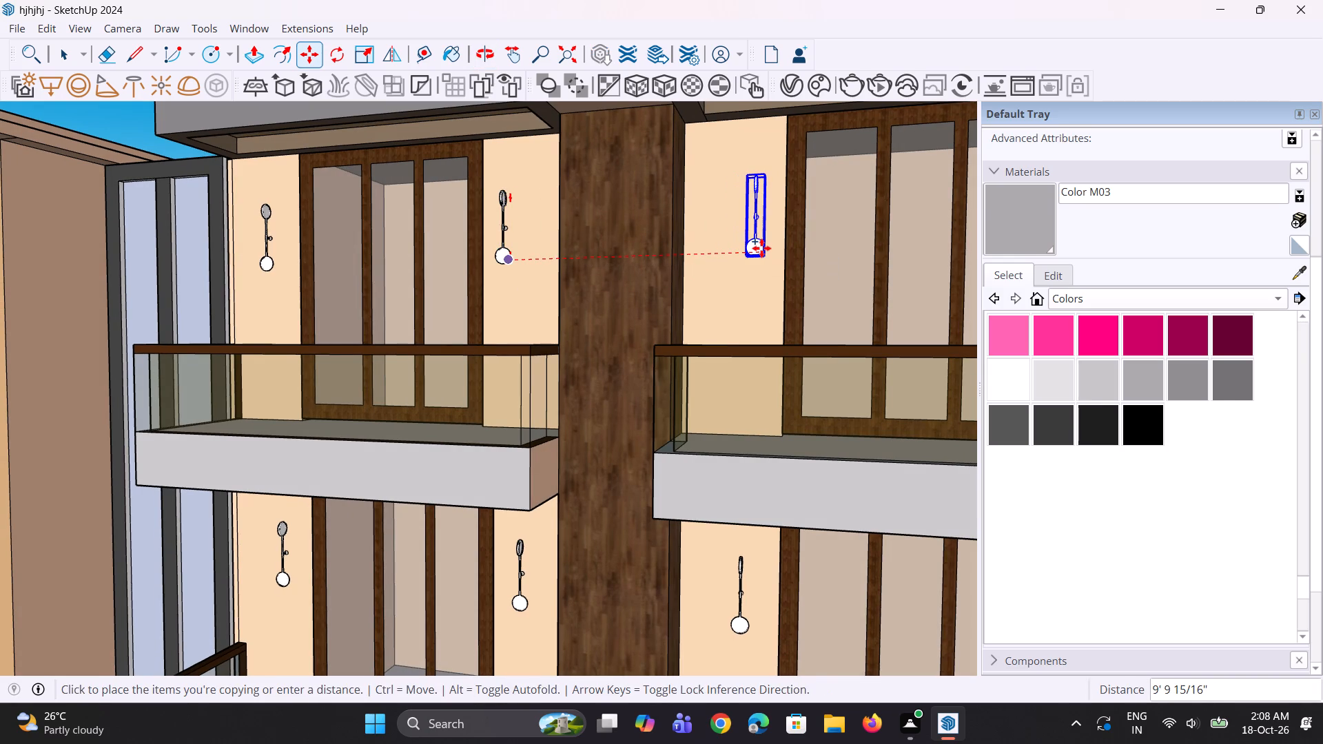
pyautogui.click(757, 248)
# Copy that top-floor lamp 11' 6" along the red axis to the far side of the balcony door, and deselect it.
pyautogui.scroll(-3, 648, 281)
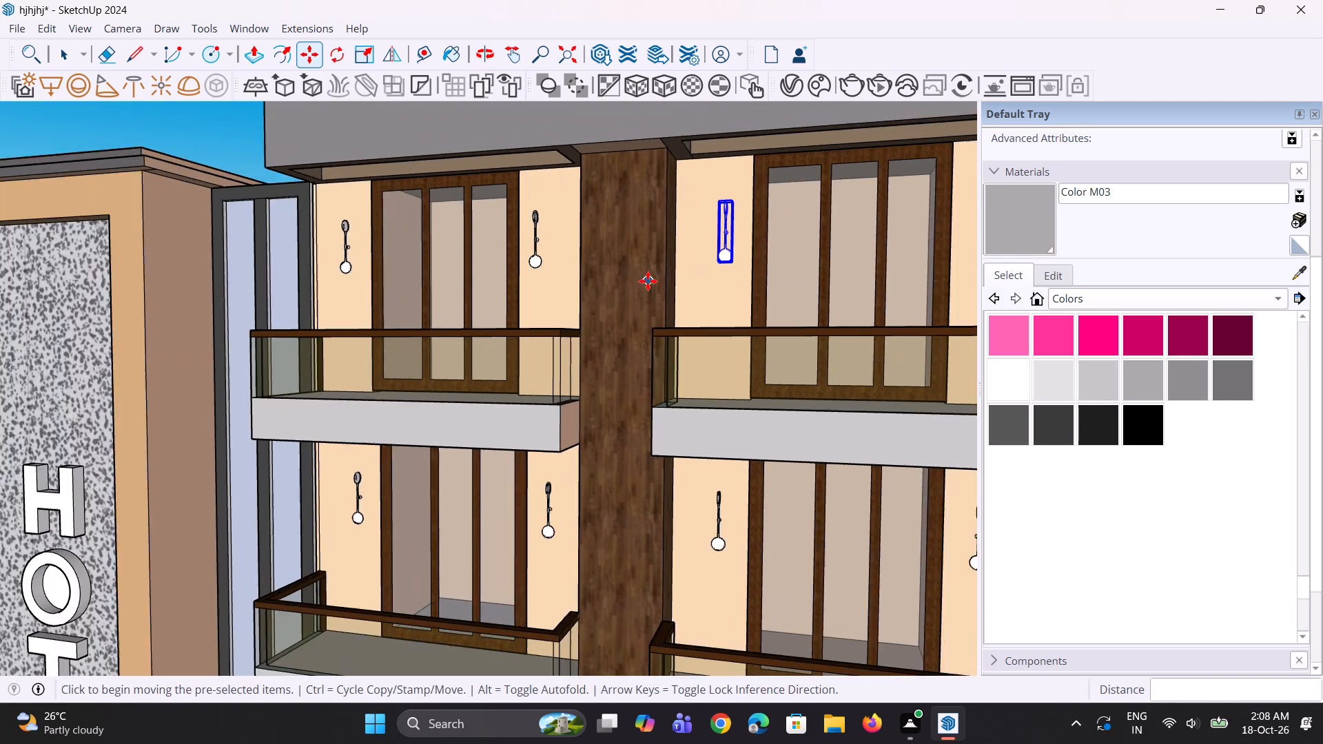
pyautogui.scroll(-4, 646, 279)
pyautogui.scroll(3, 865, 253)
pyautogui.moveTo(872, 268); pyautogui.dragTo(783, 282, button='middle')
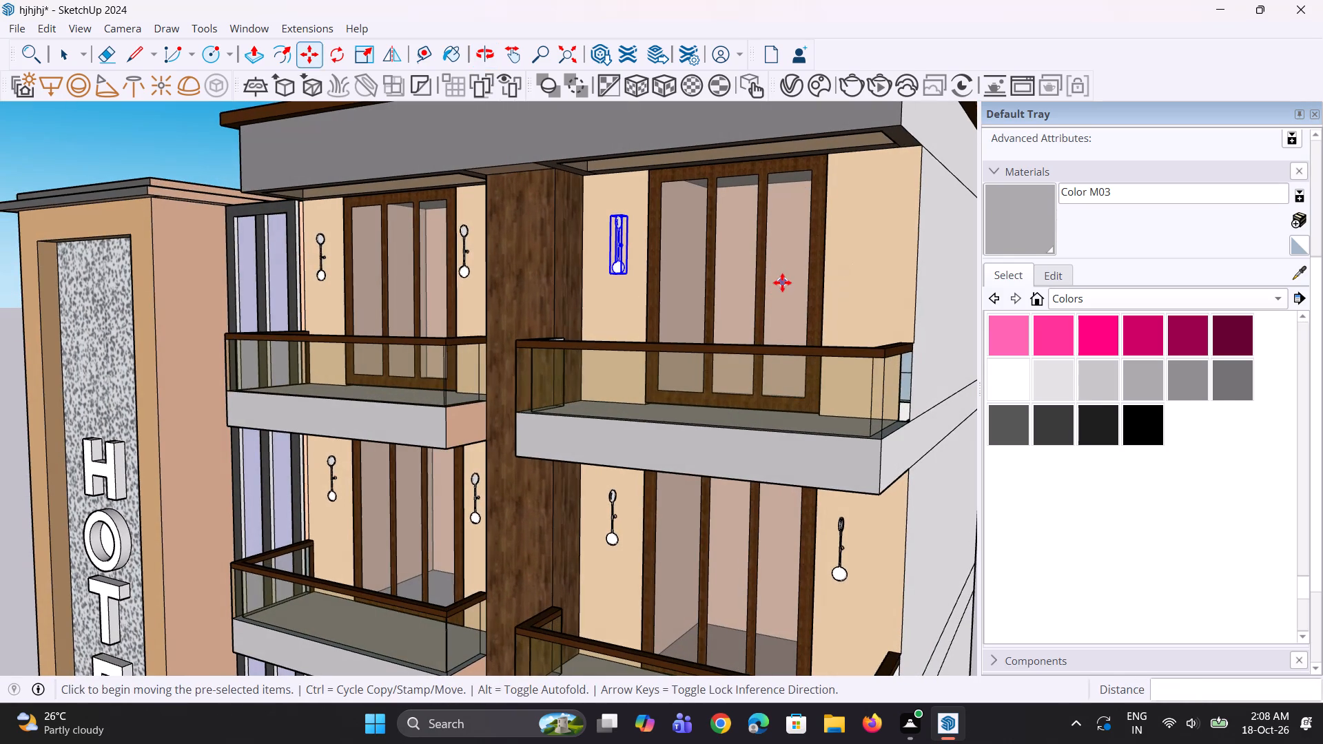
pyautogui.press('m')
pyautogui.scroll(1, 632, 289)
pyautogui.click(632, 280)
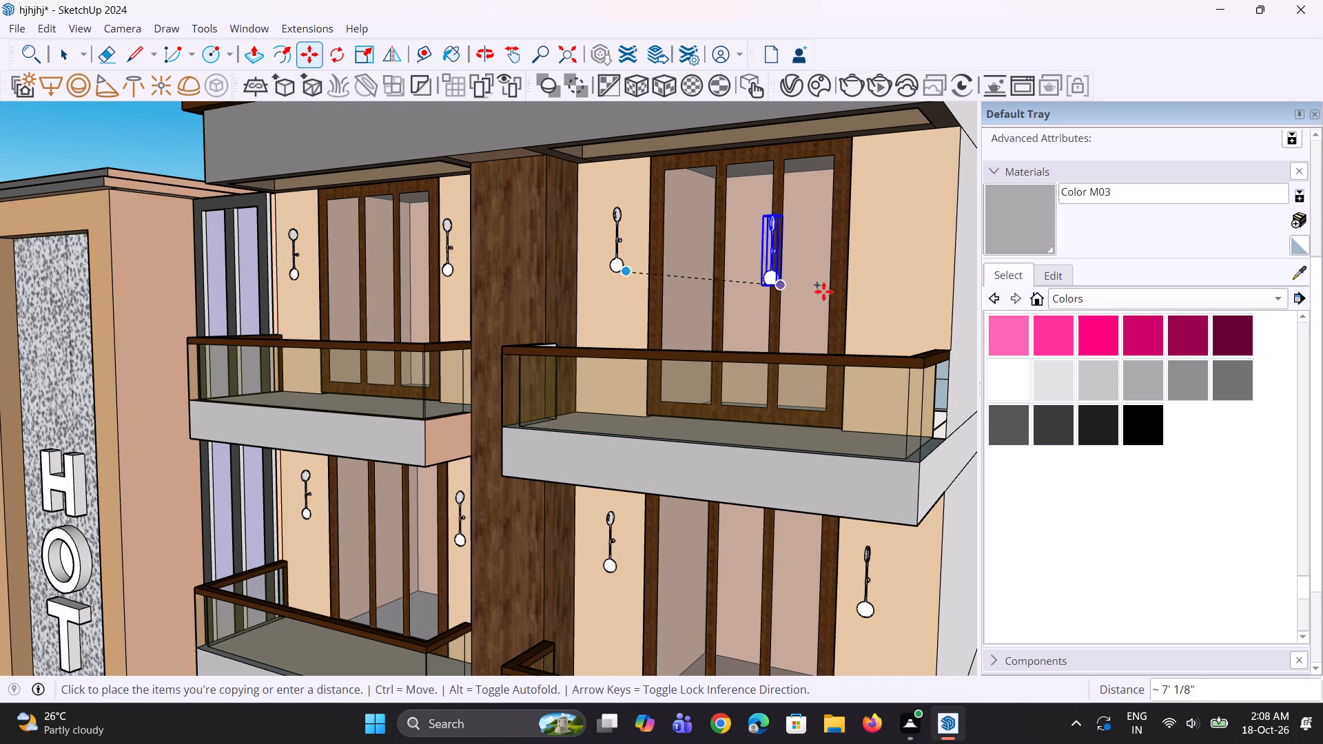
pyautogui.click(894, 274)
pyautogui.scroll(-5, 710, 322)
pyautogui.moveTo(731, 314); pyautogui.dragTo(761, 324, button='middle')
pyautogui.press('space')
pyautogui.press('space')
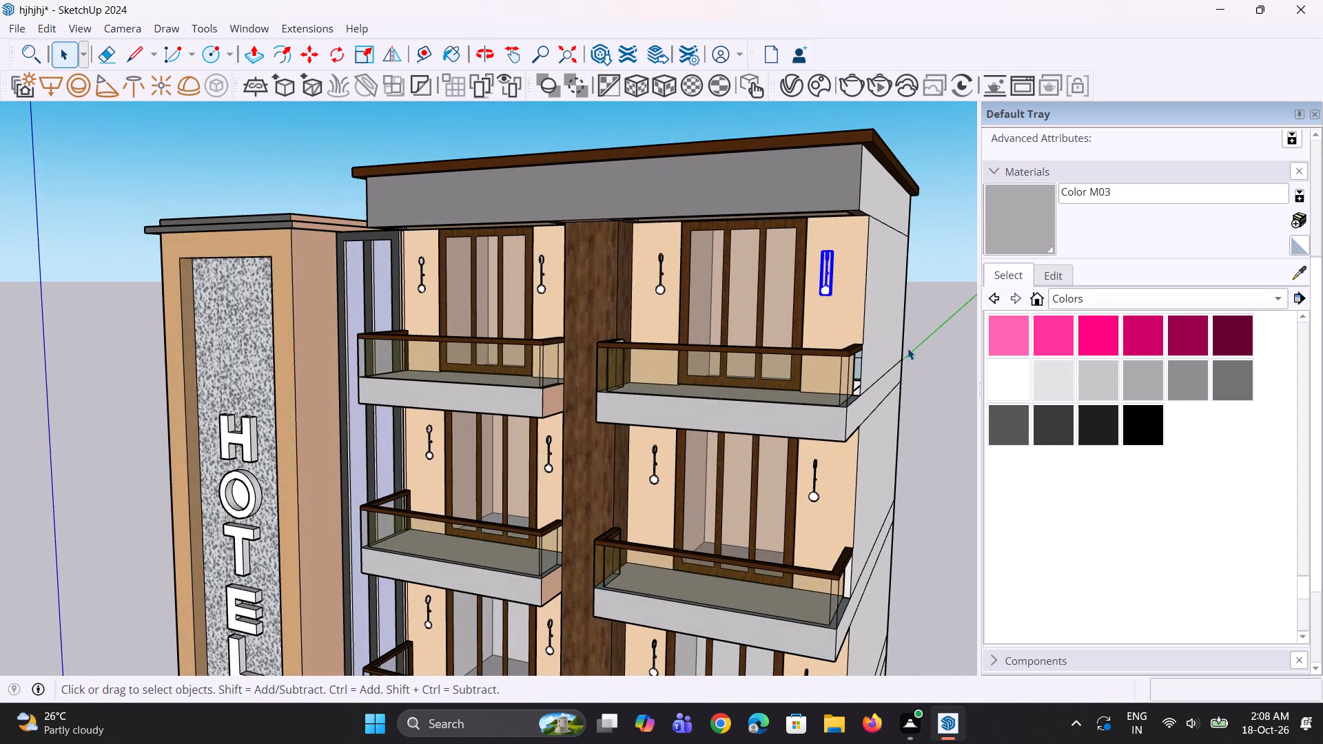
pyautogui.click(930, 373)
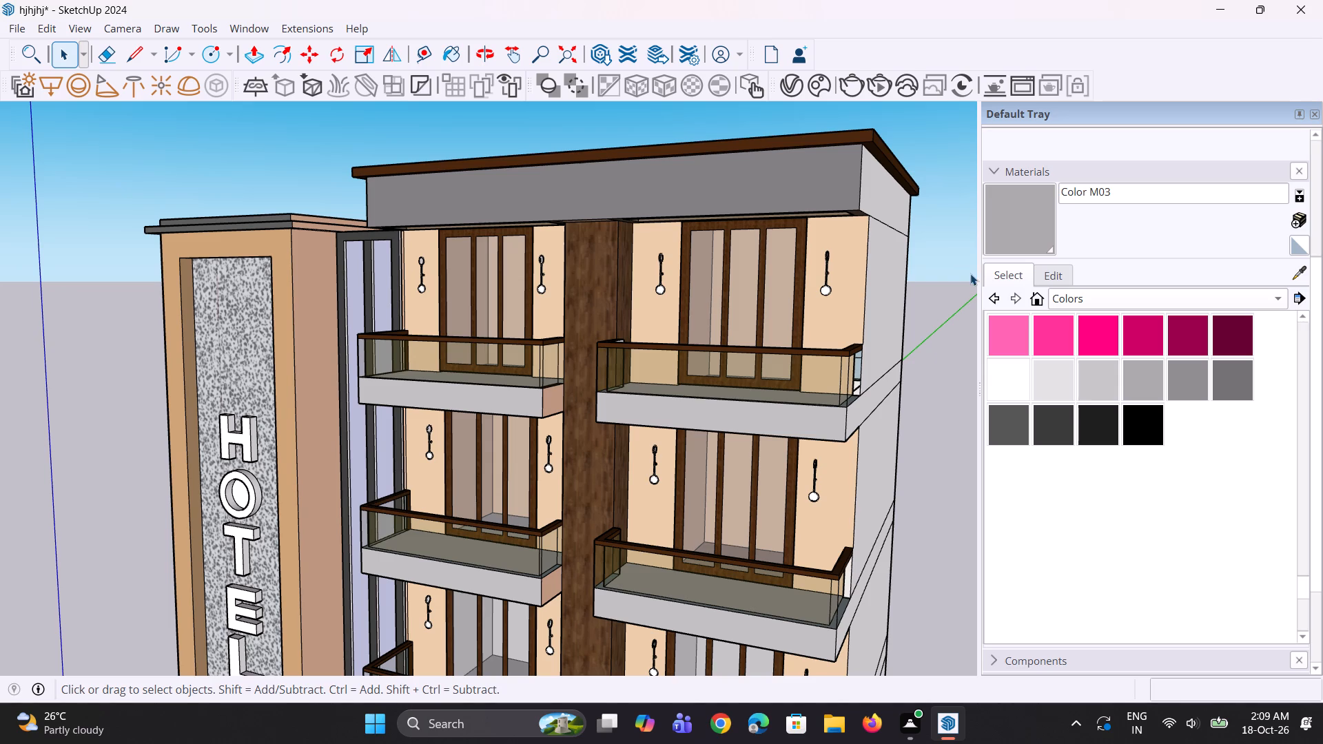
# Move the loose round fixture nearer the hotel onto the ceiling recess above the top-floor balcony beside the HOTEL sign tower.
pyautogui.scroll(-3, 1031, 315)
pyautogui.scroll(-8, 824, 344)
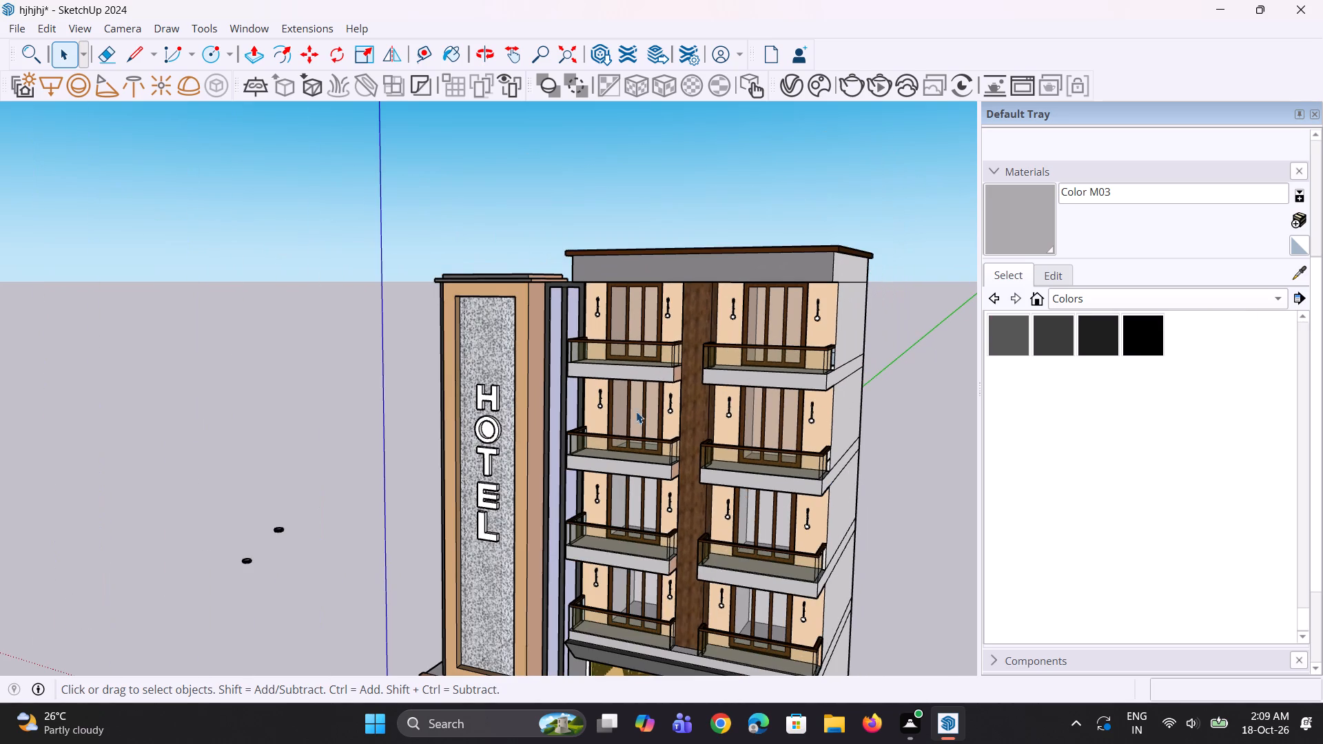
pyautogui.click(278, 529)
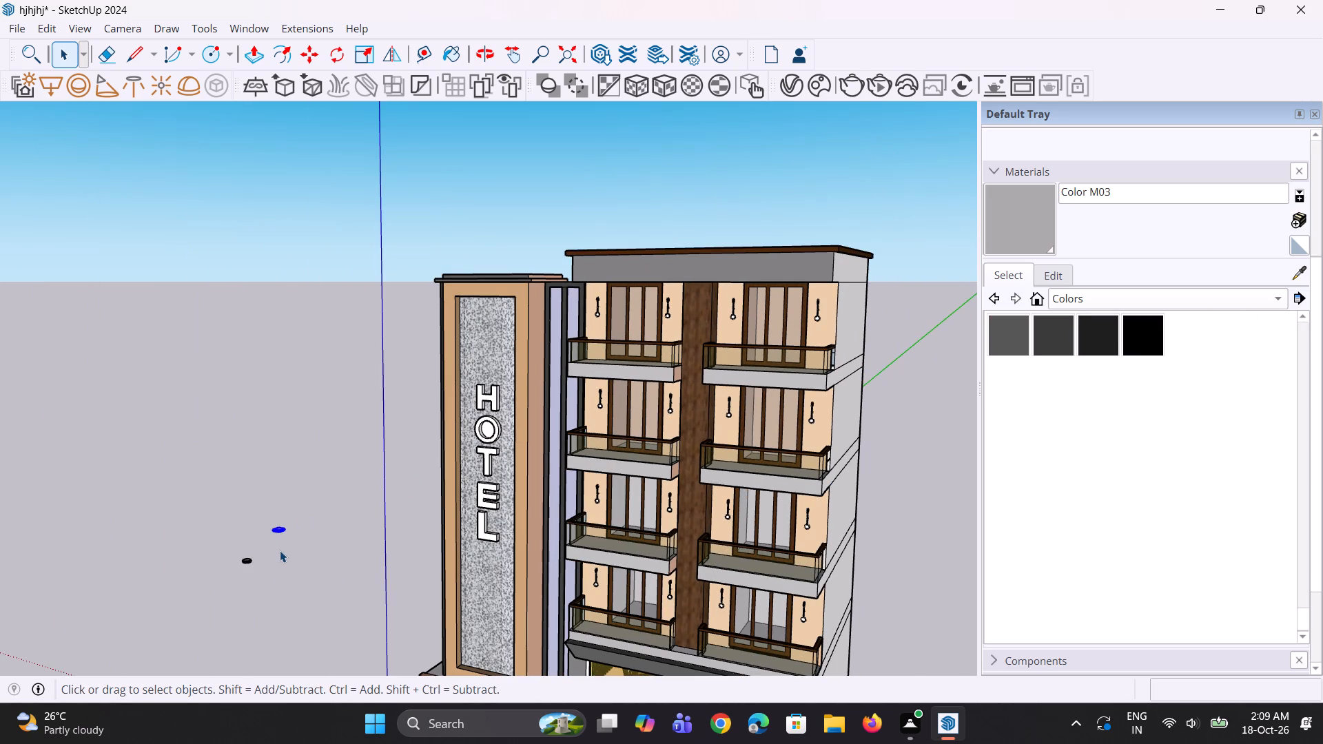
pyautogui.scroll(3, 280, 550)
pyautogui.press('m')
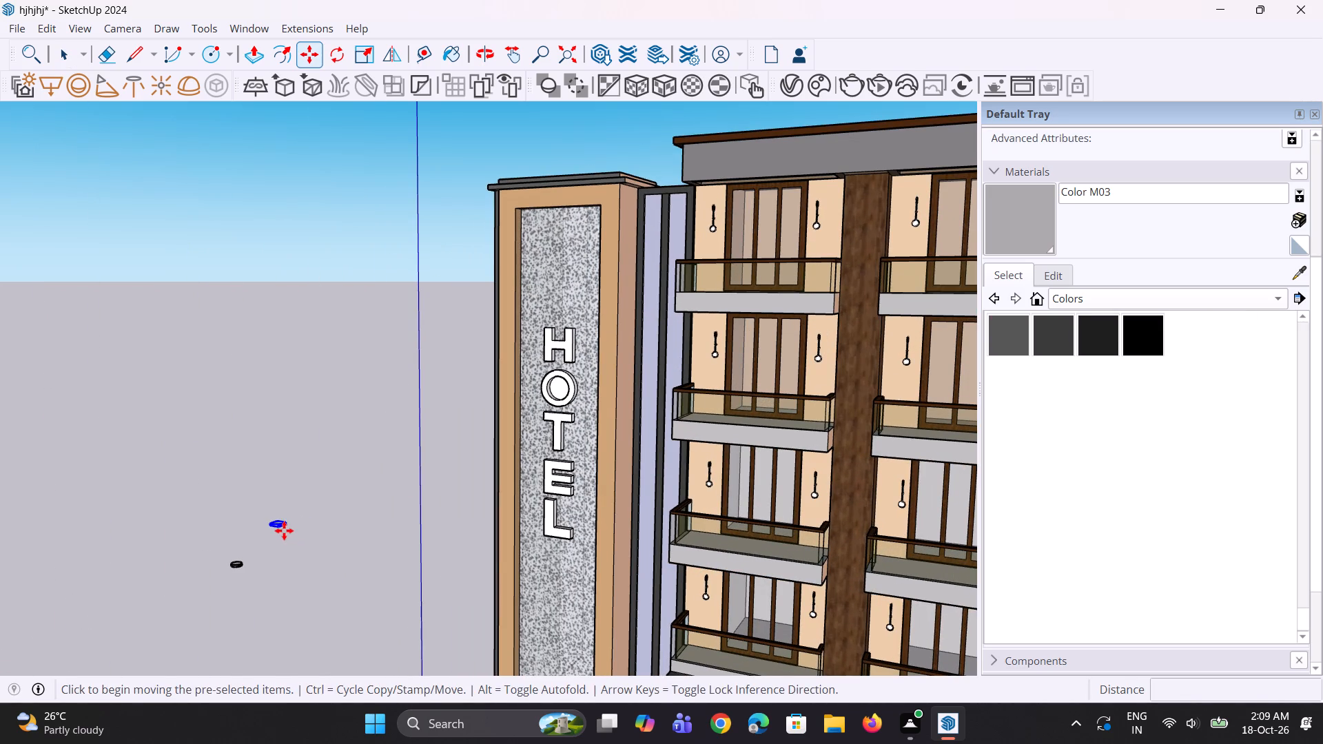
pyautogui.click(284, 530)
pyautogui.scroll(-5, 345, 564)
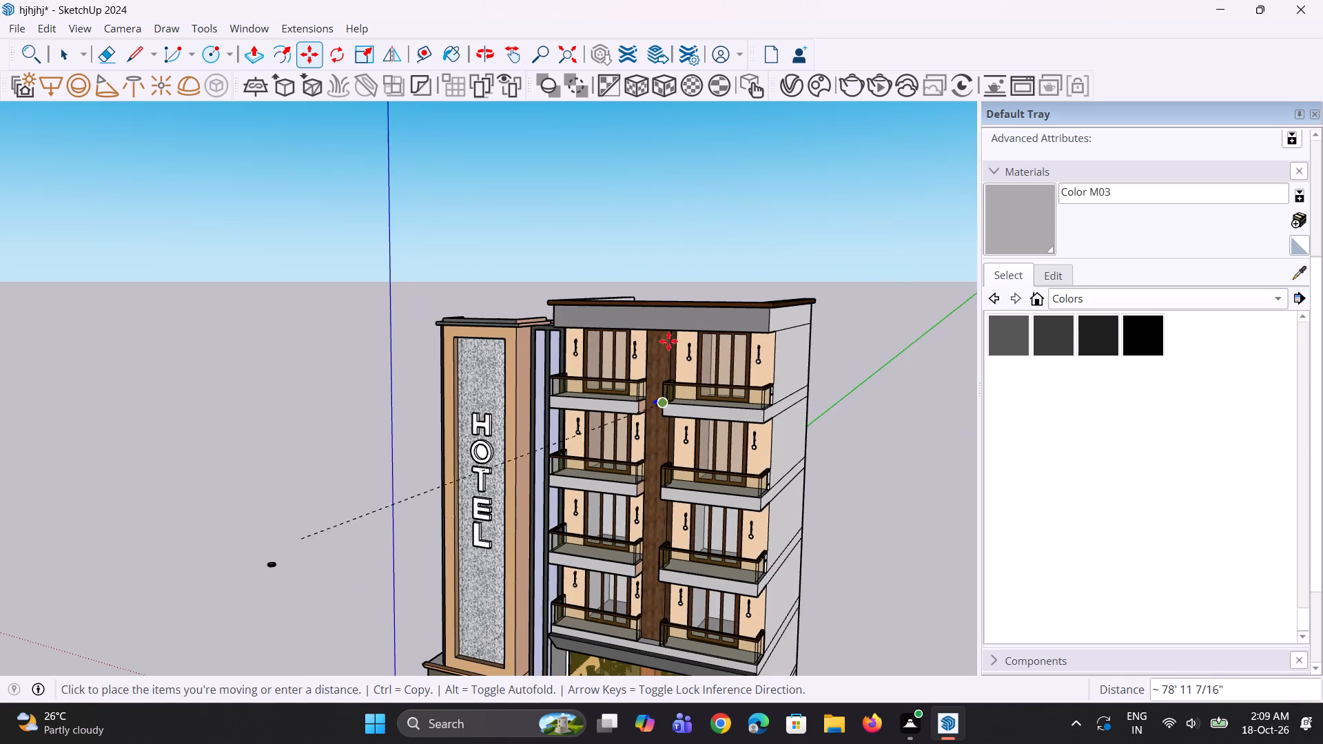
pyautogui.scroll(1, 668, 322)
pyautogui.scroll(3, 587, 344)
pyautogui.moveTo(587, 344); pyautogui.dragTo(613, 216, button='middle')
pyautogui.scroll(16, 574, 315)
pyautogui.moveTo(533, 319); pyautogui.dragTo(549, 265, button='middle')
pyautogui.click(556, 258)
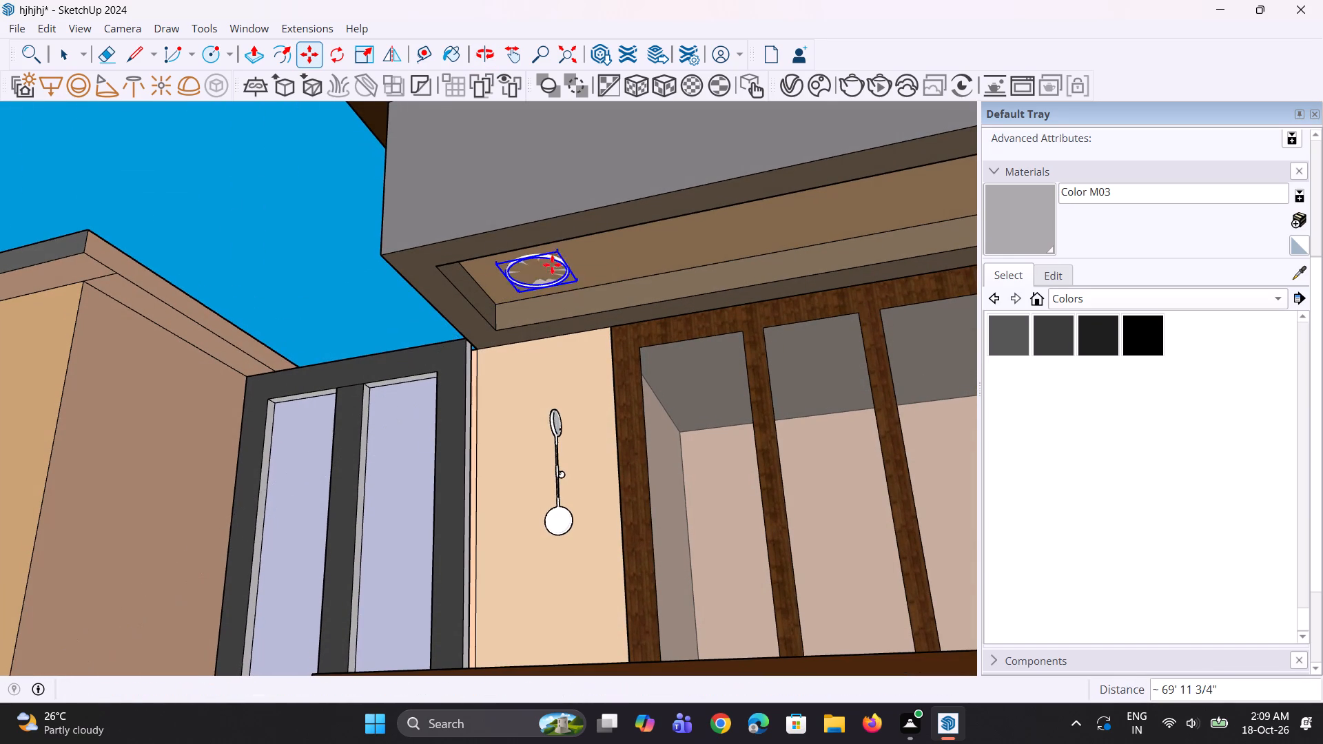
# Lower the round fixture 5 7/8" from the recess ceiling so its body hangs clear of the surface.
pyautogui.scroll(1, 548, 314)
pyautogui.moveTo(548, 315); pyautogui.dragTo(458, 316, button='middle')
pyautogui.scroll(2, 526, 283)
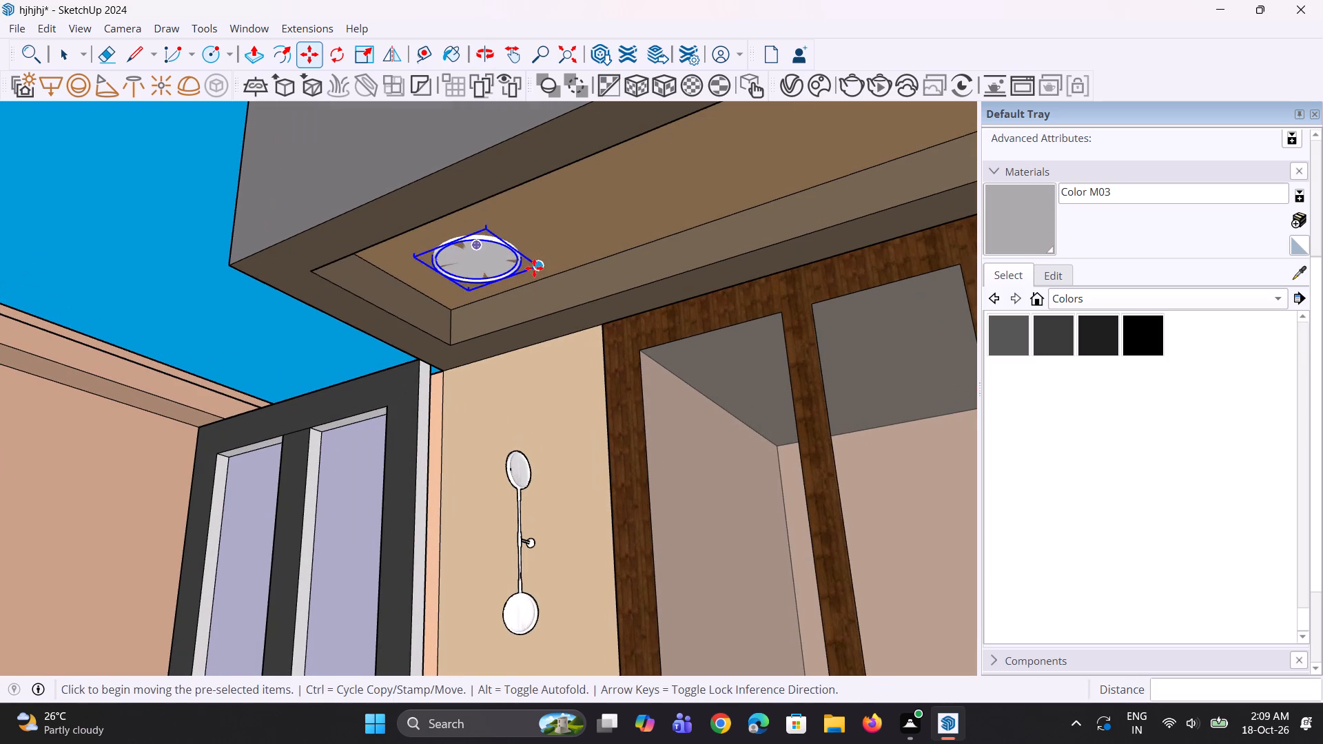
pyautogui.click(534, 268)
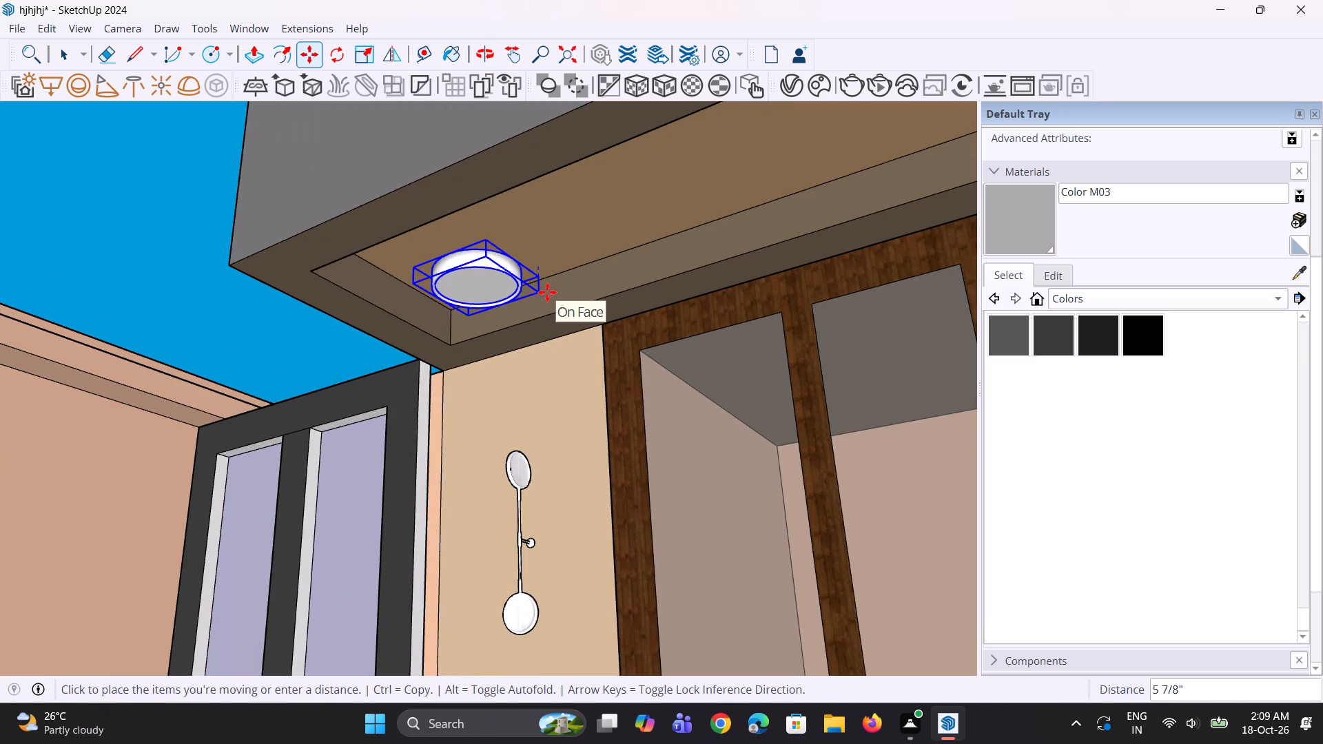
pyautogui.click(546, 291)
# Raise the round fixture about 2 7/8" back toward the recess ceiling.
pyautogui.moveTo(513, 303); pyautogui.dragTo(441, 345, button='middle')
pyautogui.scroll(5, 476, 308)
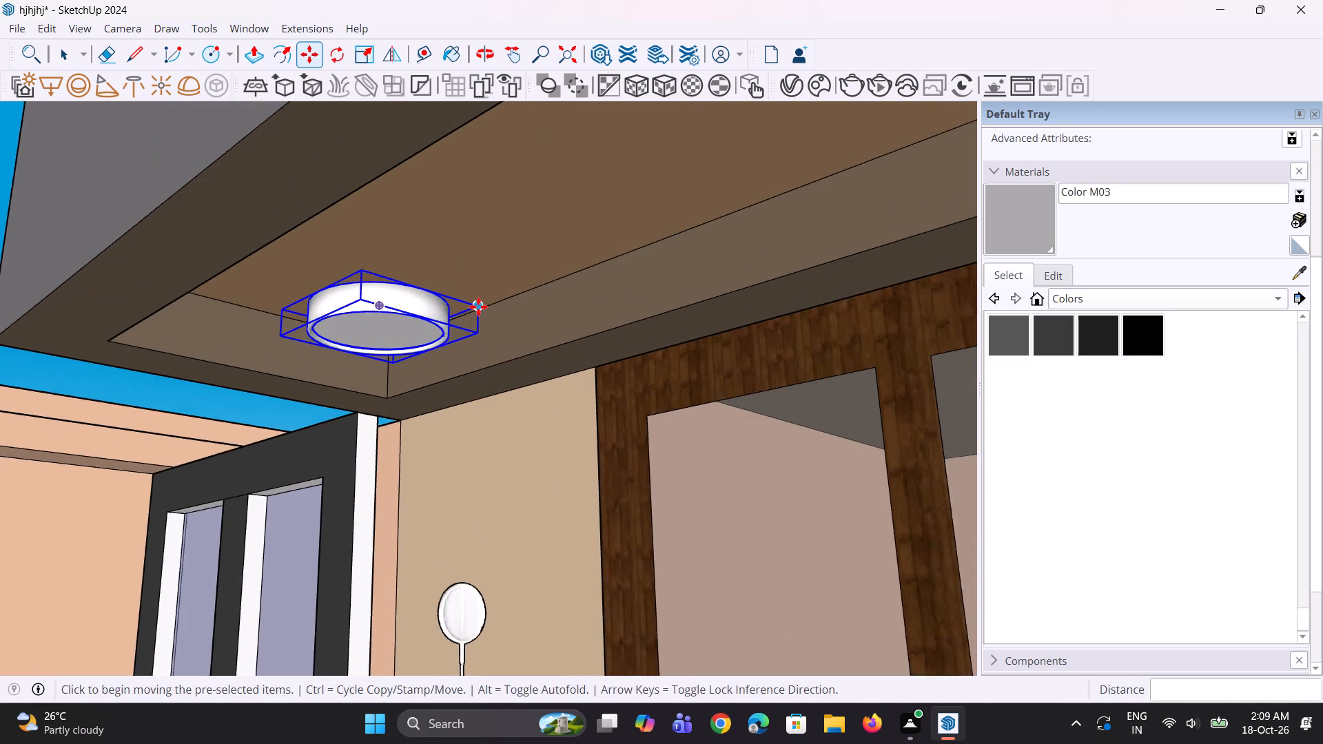
pyautogui.click(480, 306)
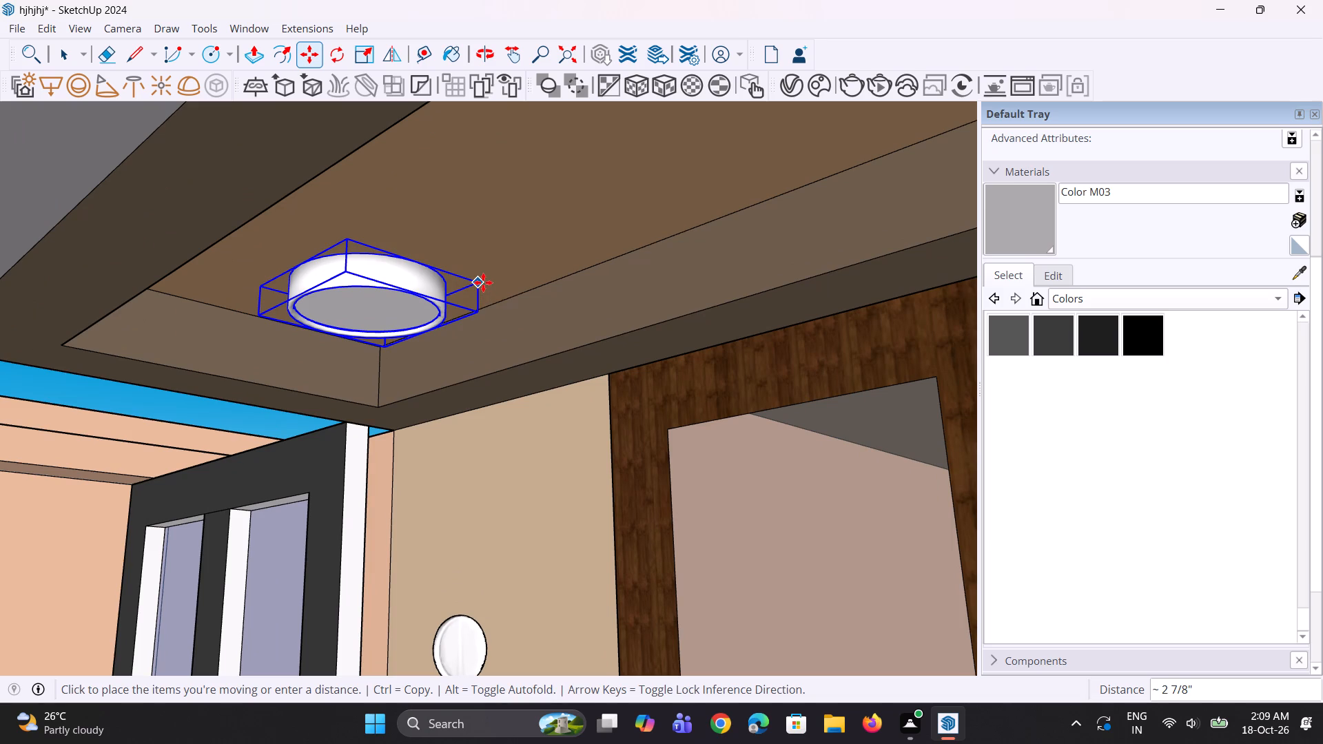
pyautogui.click(483, 282)
pyautogui.scroll(1, 418, 326)
pyautogui.moveTo(418, 326); pyautogui.dragTo(440, 308, button='middle')
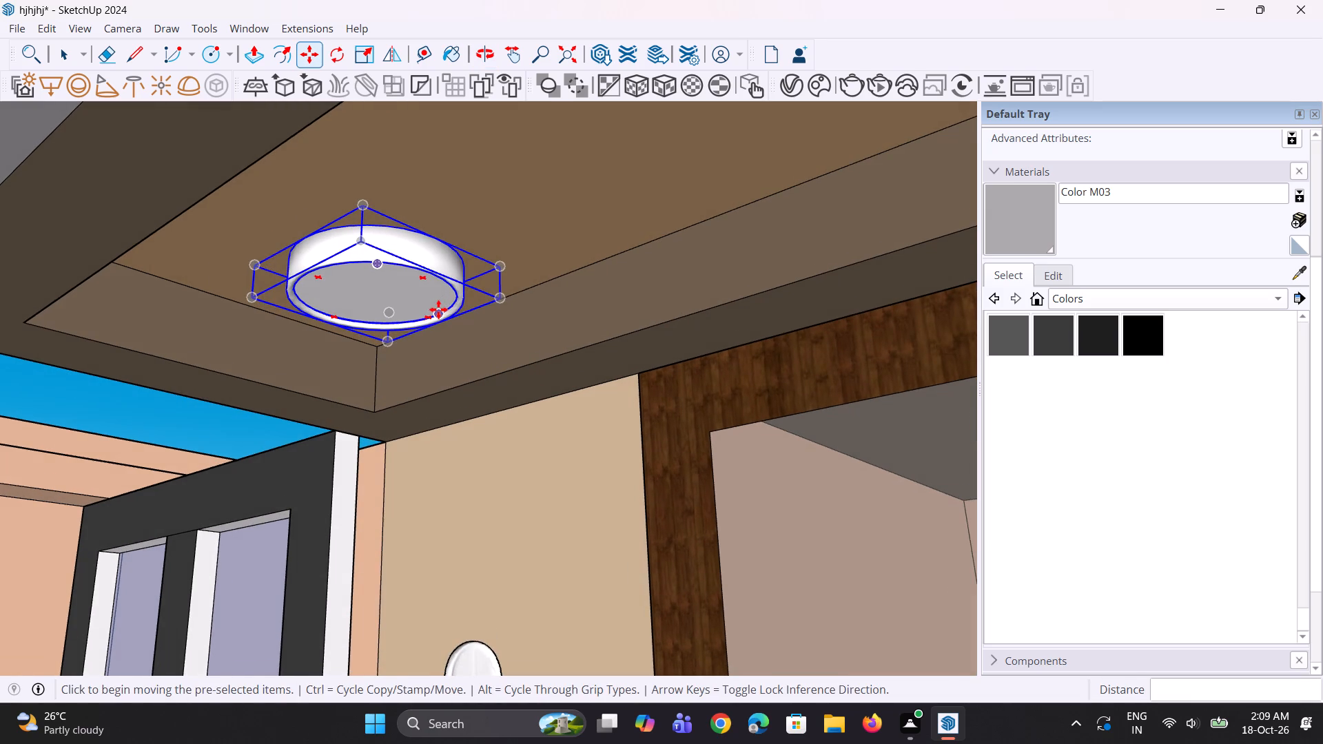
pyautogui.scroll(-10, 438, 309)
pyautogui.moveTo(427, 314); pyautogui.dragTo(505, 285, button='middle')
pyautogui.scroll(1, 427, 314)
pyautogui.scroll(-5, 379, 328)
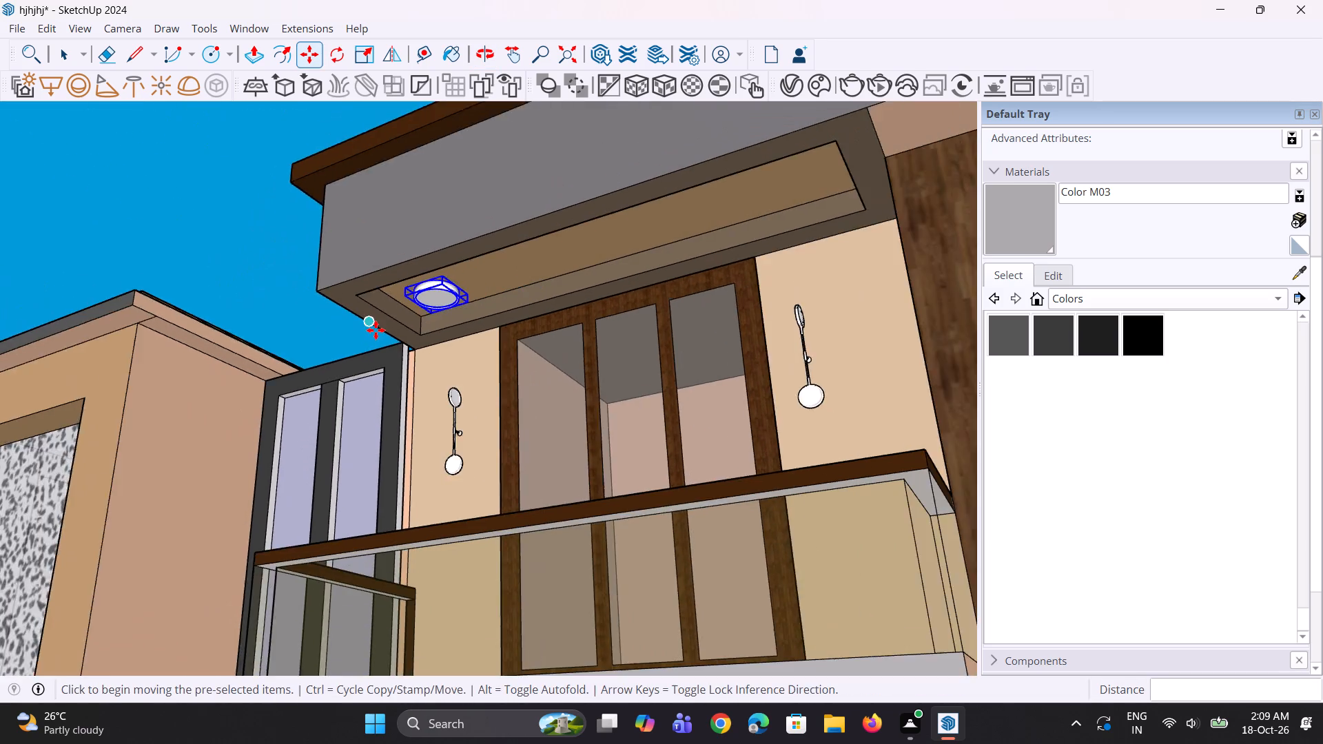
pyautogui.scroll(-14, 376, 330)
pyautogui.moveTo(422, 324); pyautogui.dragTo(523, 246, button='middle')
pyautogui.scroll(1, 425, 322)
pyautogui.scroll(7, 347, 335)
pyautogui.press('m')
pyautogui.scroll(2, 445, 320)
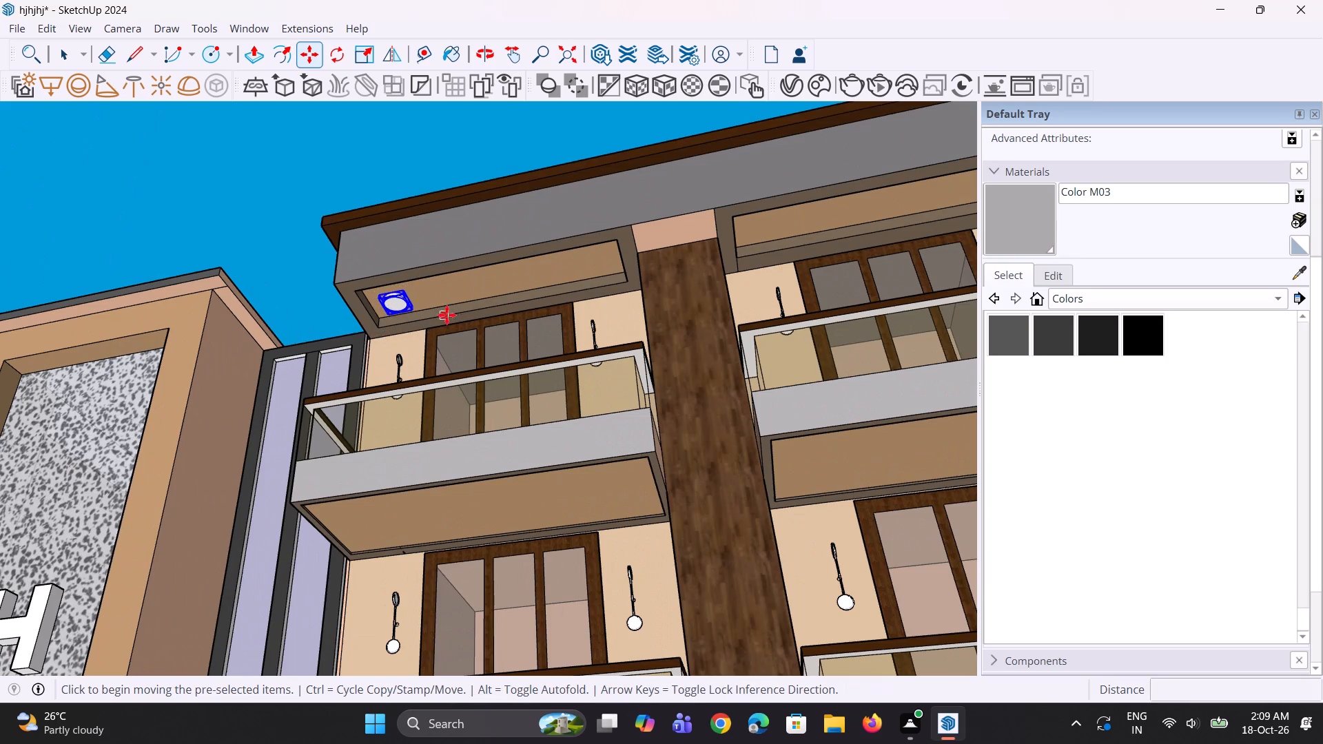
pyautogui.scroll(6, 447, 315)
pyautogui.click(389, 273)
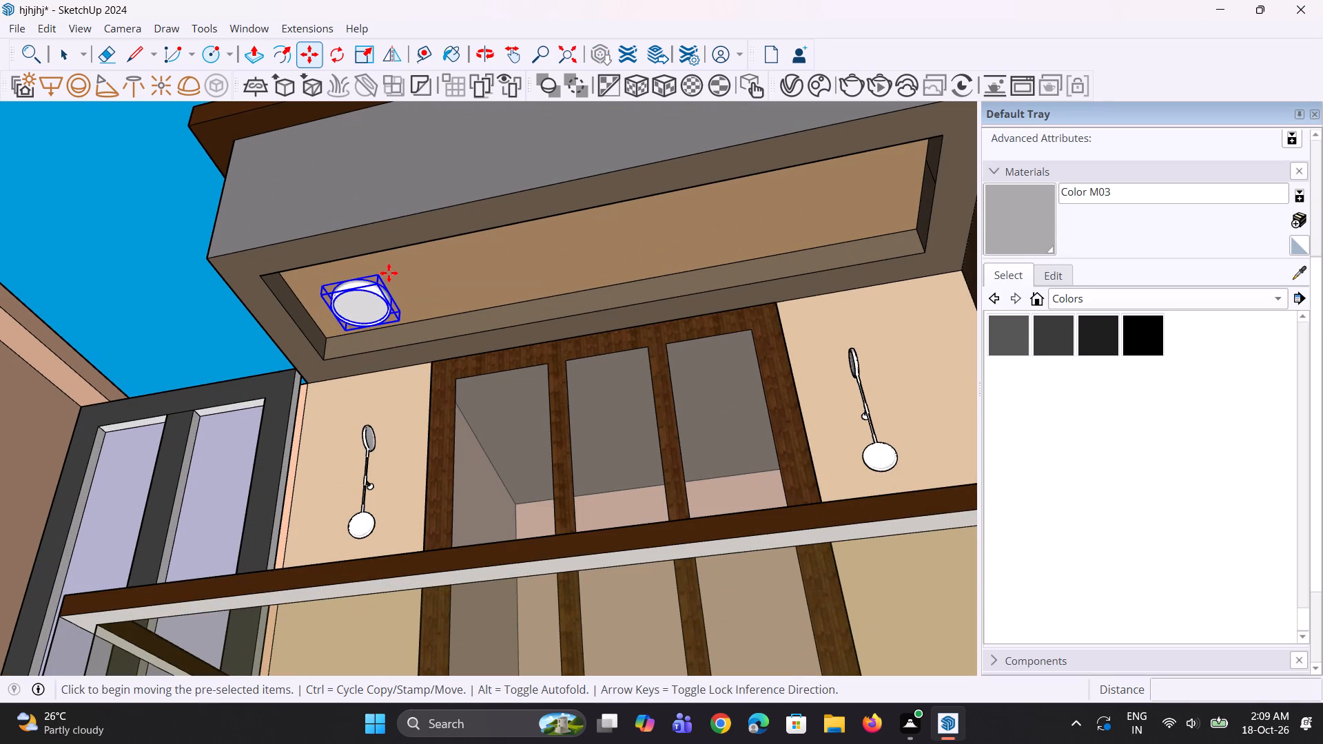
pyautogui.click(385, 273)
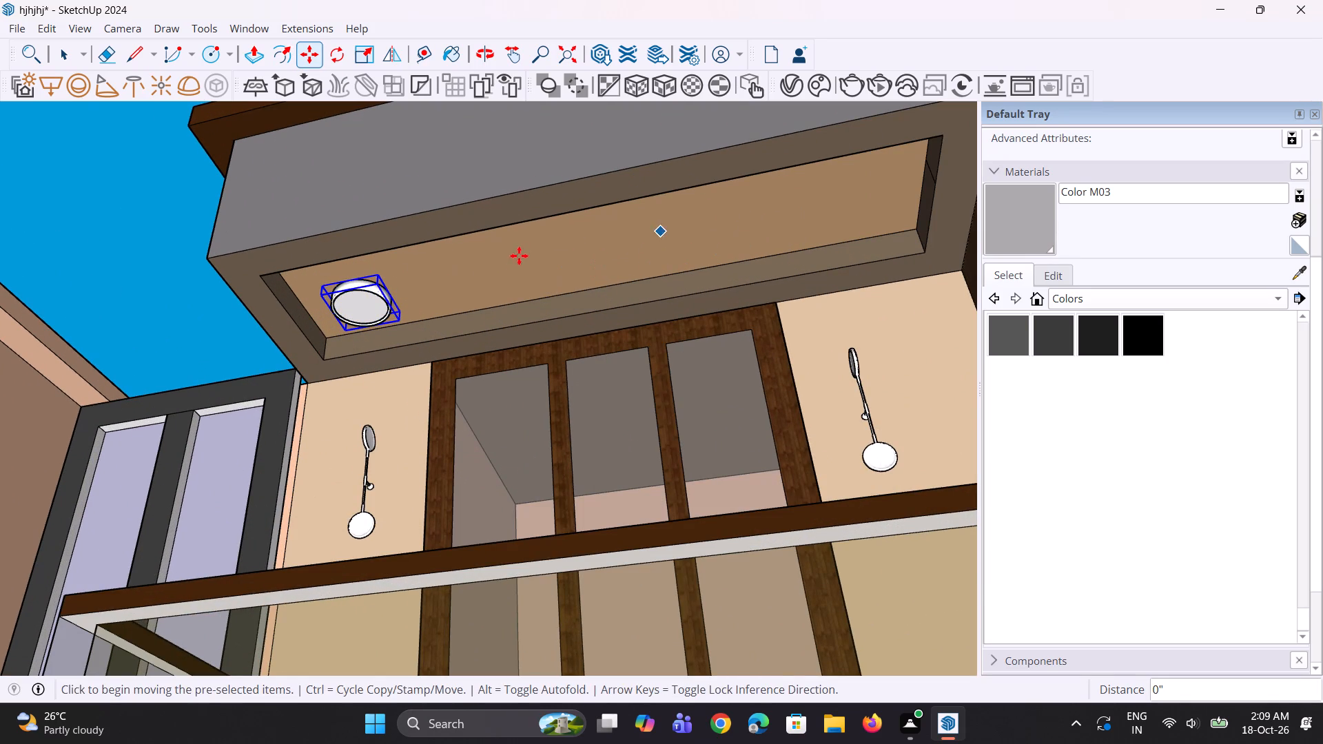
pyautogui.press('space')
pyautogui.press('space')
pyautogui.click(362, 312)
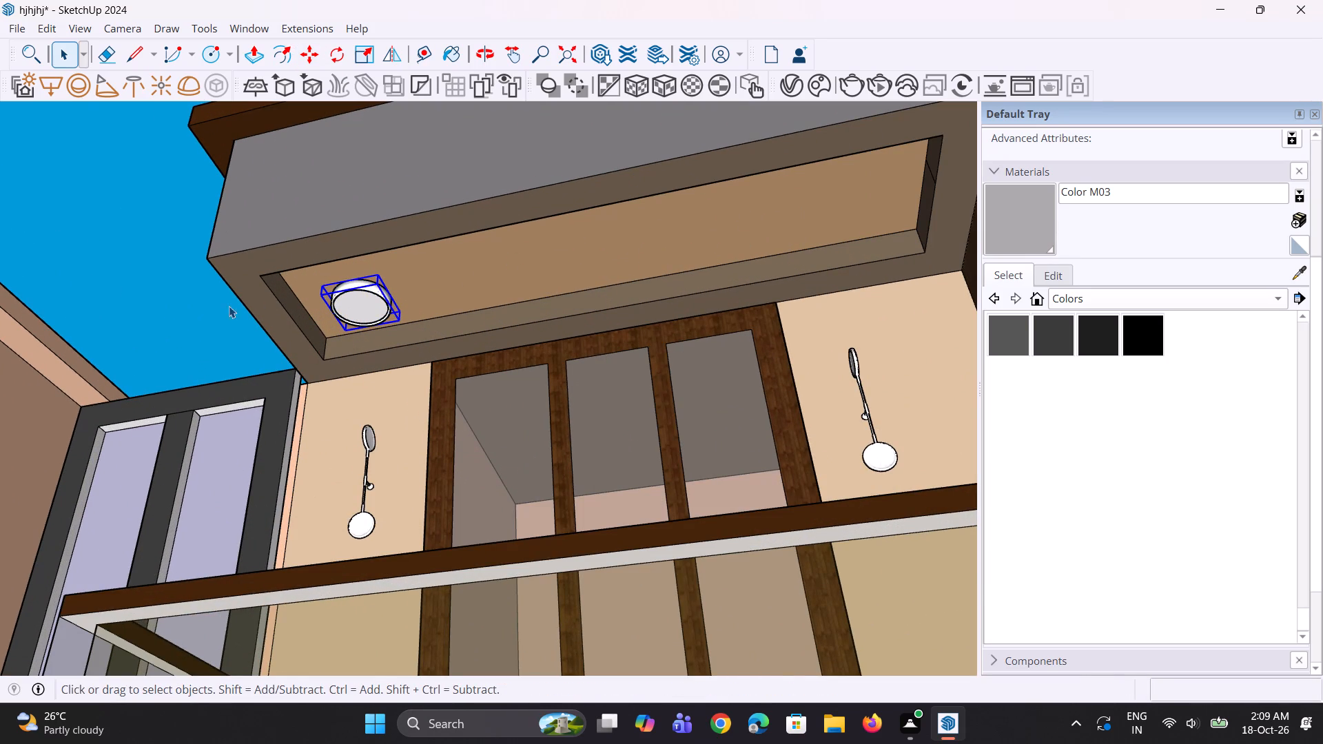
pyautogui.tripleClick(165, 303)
# Select the round fixture in the recess, raise it about 3 9/16" into the ceiling, and deselect it.
pyautogui.scroll(1, 386, 323)
pyautogui.moveTo(386, 323); pyautogui.dragTo(326, 327, button='middle')
pyautogui.click(324, 327)
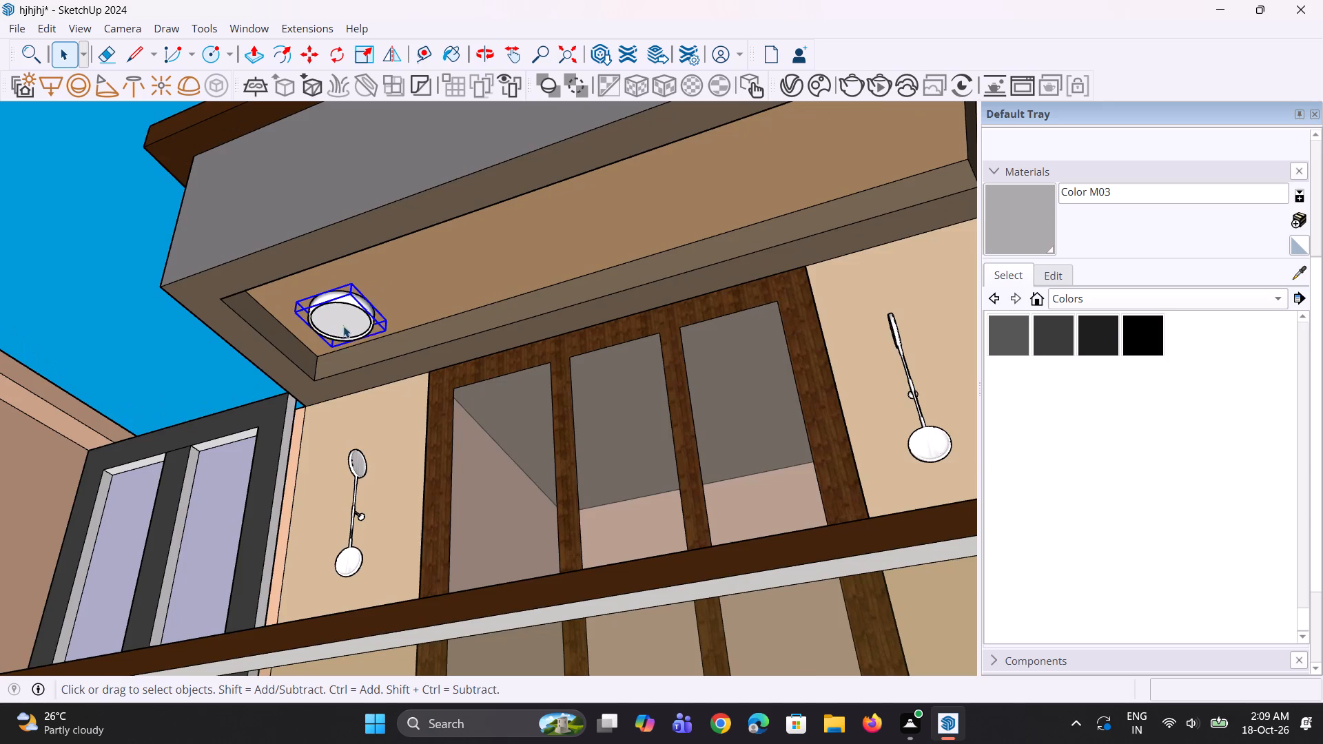
pyautogui.scroll(4, 360, 324)
pyautogui.press('m')
pyautogui.scroll(3, 367, 324)
pyautogui.click(412, 335)
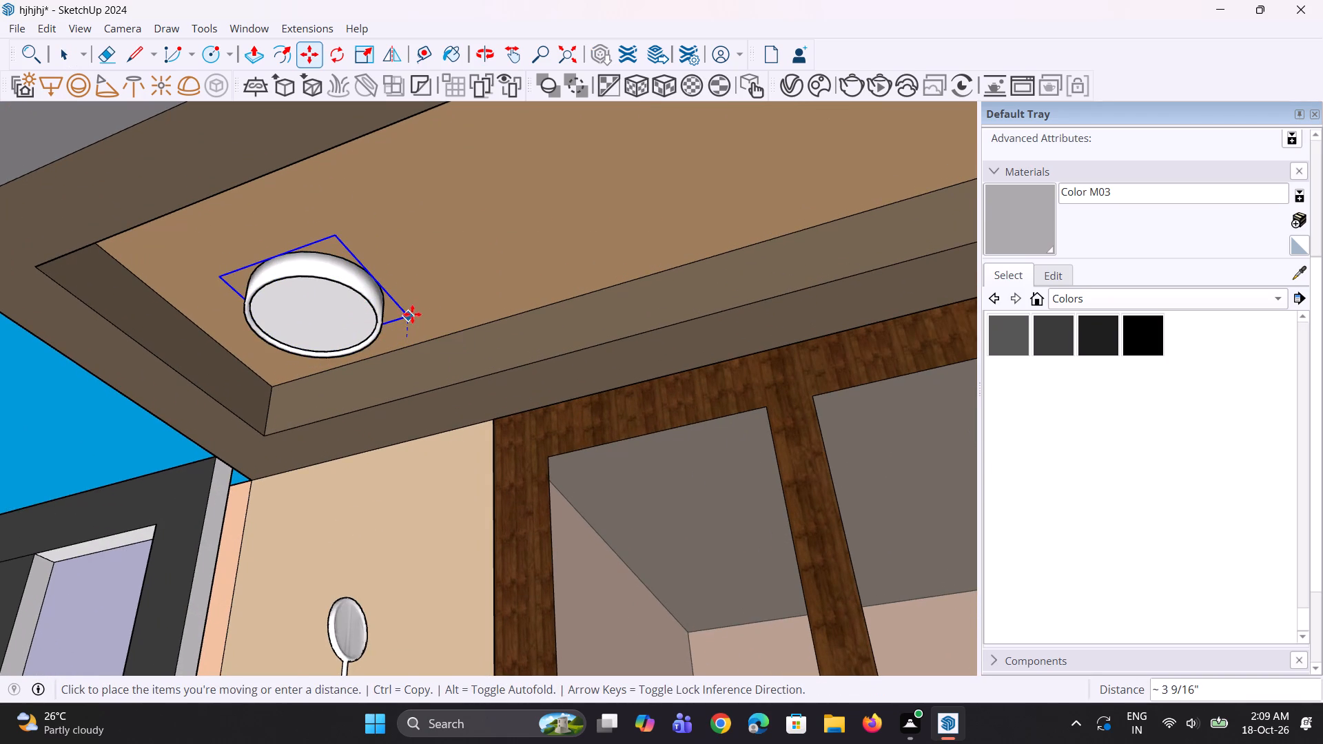
pyautogui.click(412, 313)
pyautogui.press('space')
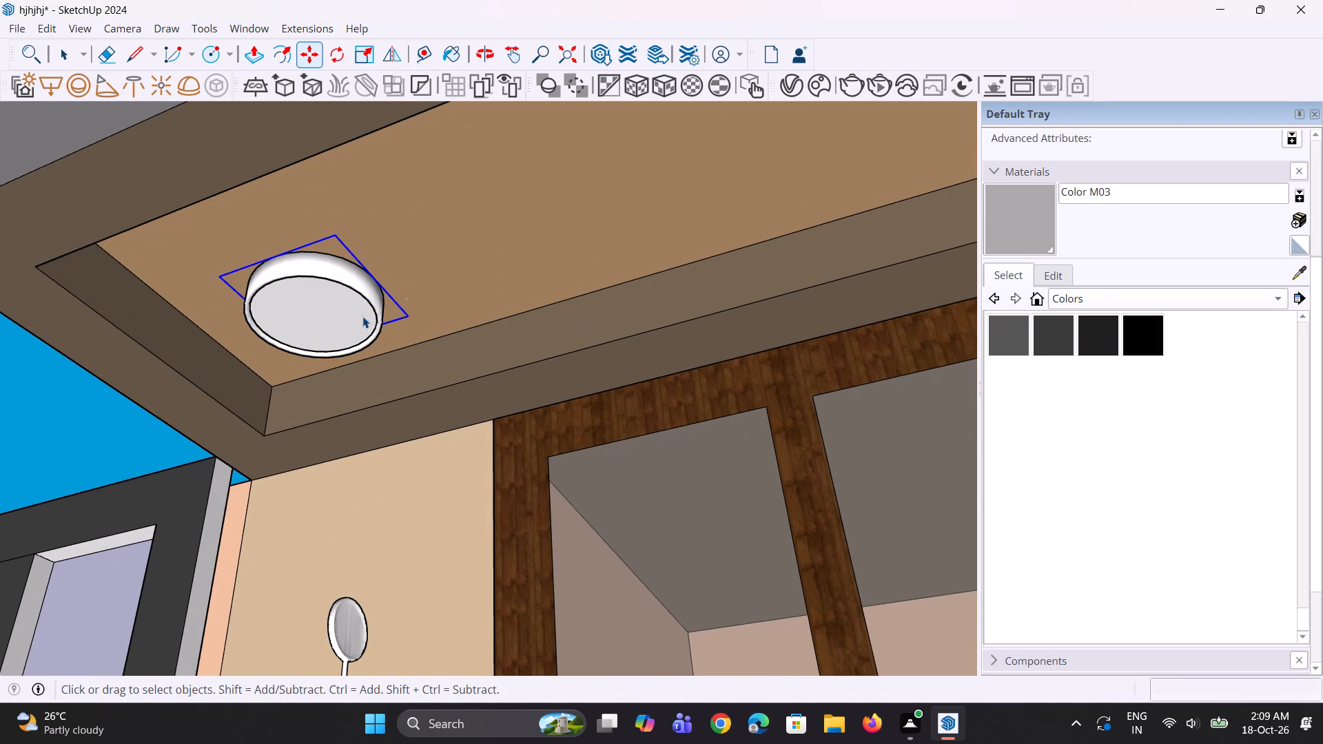
pyautogui.press('space')
pyautogui.press('space')
pyautogui.click(101, 415)
# Select the round fixture still hanging below the ceiling and raise it 2 1/8" so only a thin rim protrudes.
pyautogui.click(314, 340)
pyautogui.scroll(1, 311, 351)
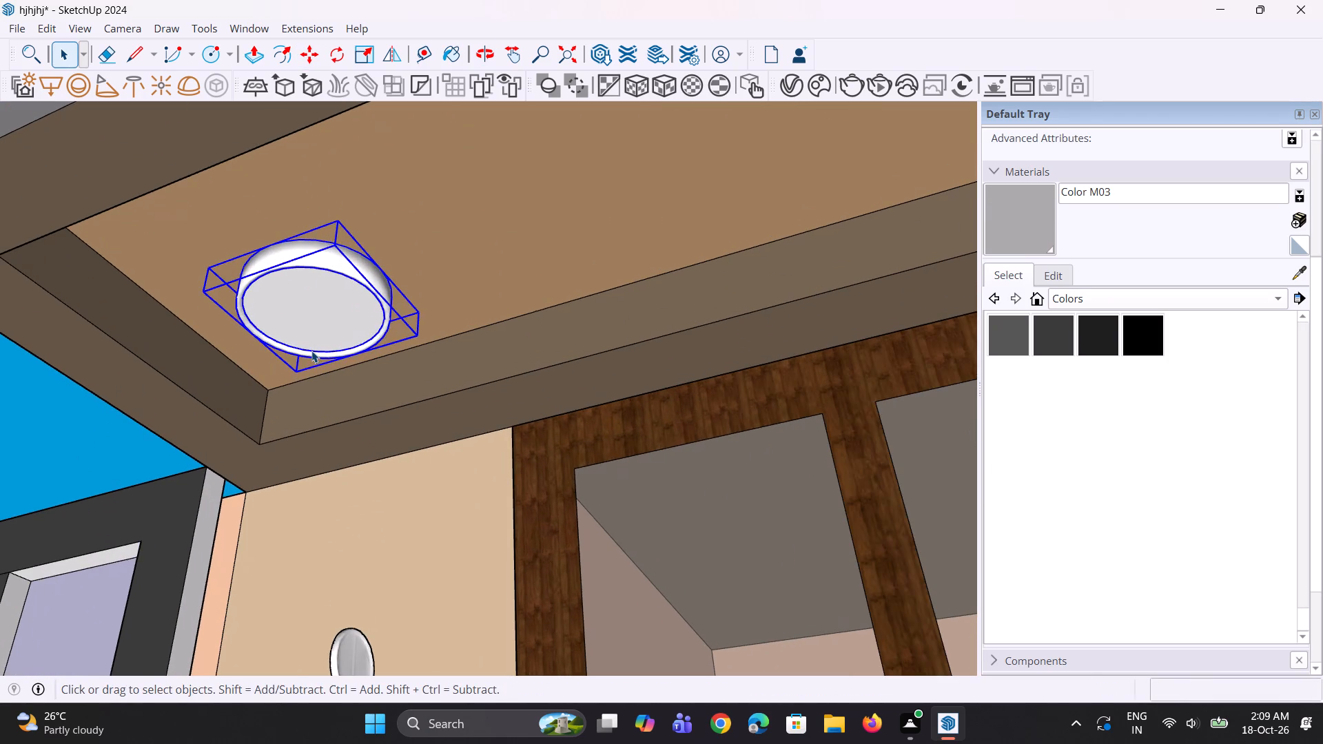
pyautogui.press('m')
pyautogui.scroll(1, 362, 362)
pyautogui.moveTo(362, 362); pyautogui.dragTo(261, 386, button='middle')
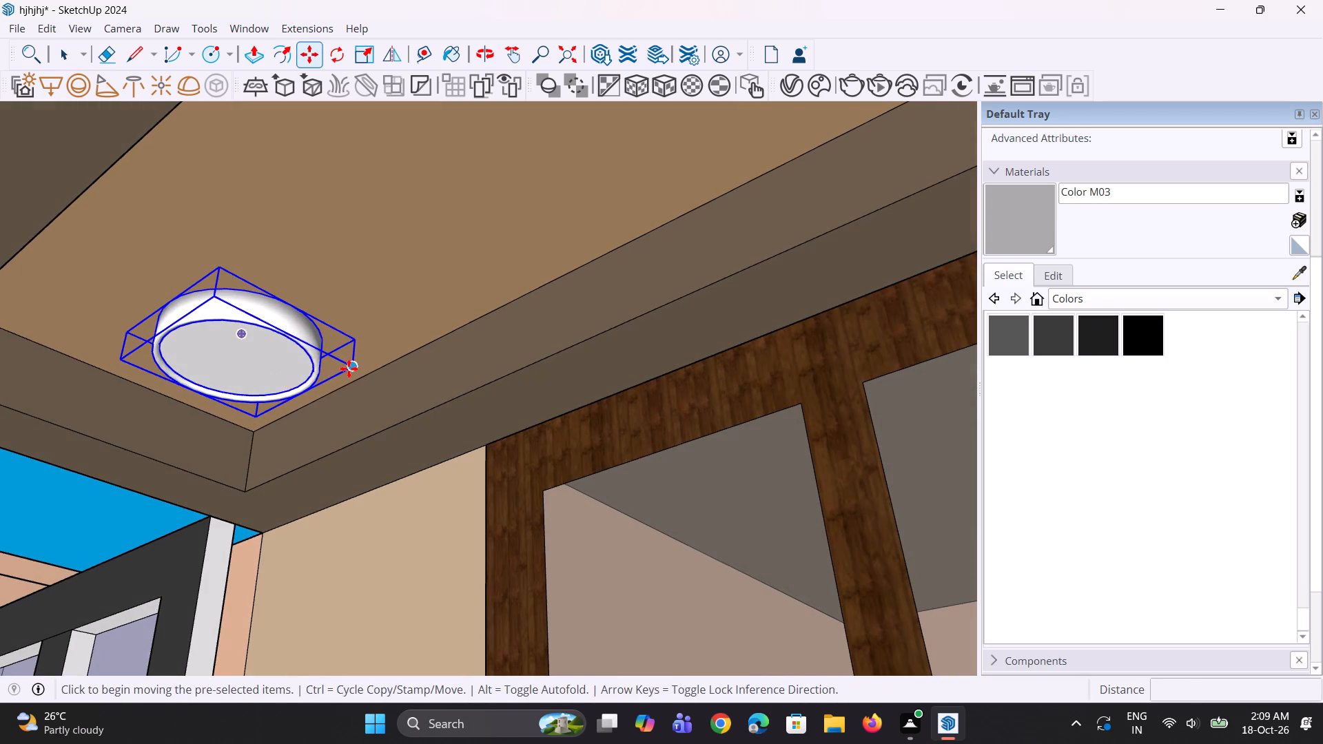
pyautogui.click(349, 369)
pyautogui.click(351, 350)
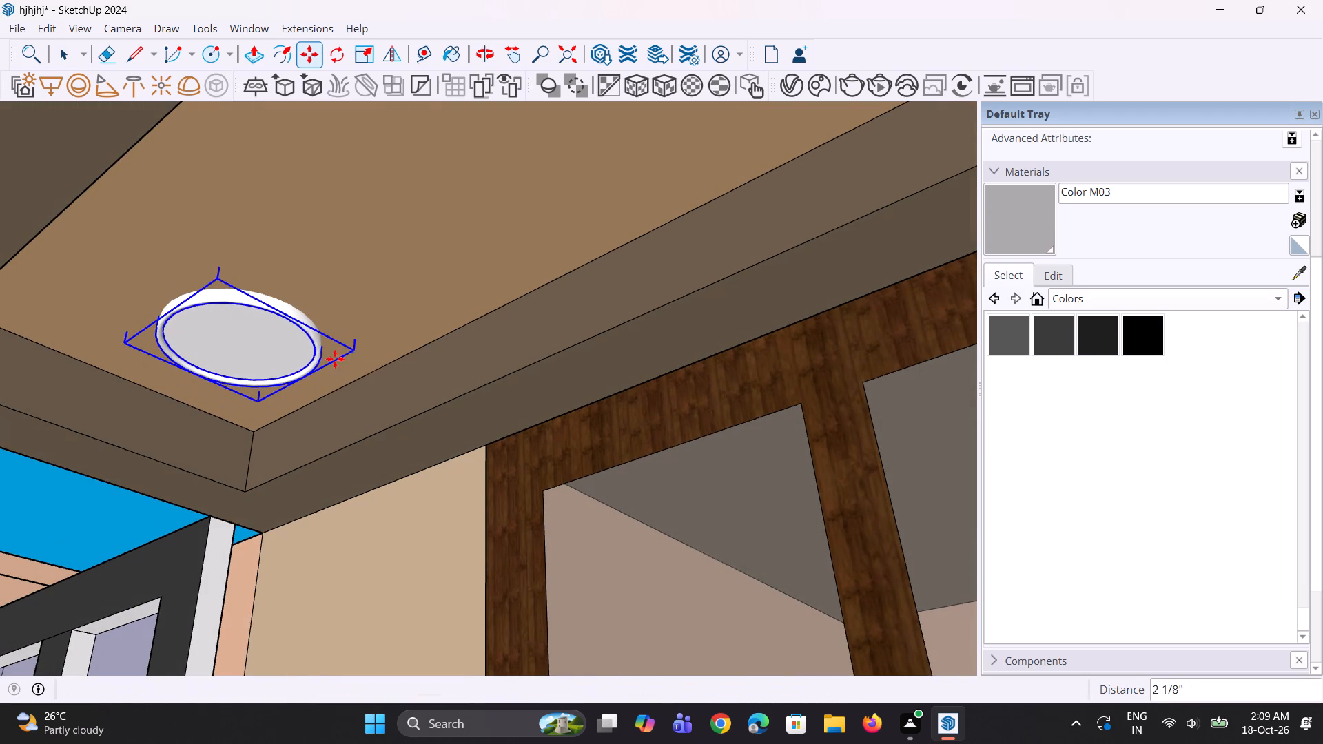
# Copy the round ceiling light 11' 5 3/16" along the red axis to the recess end beside the wooden pillar.
pyautogui.scroll(-5, 247, 398)
pyautogui.moveTo(283, 384); pyautogui.dragTo(334, 376, button='middle')
pyautogui.press('m')
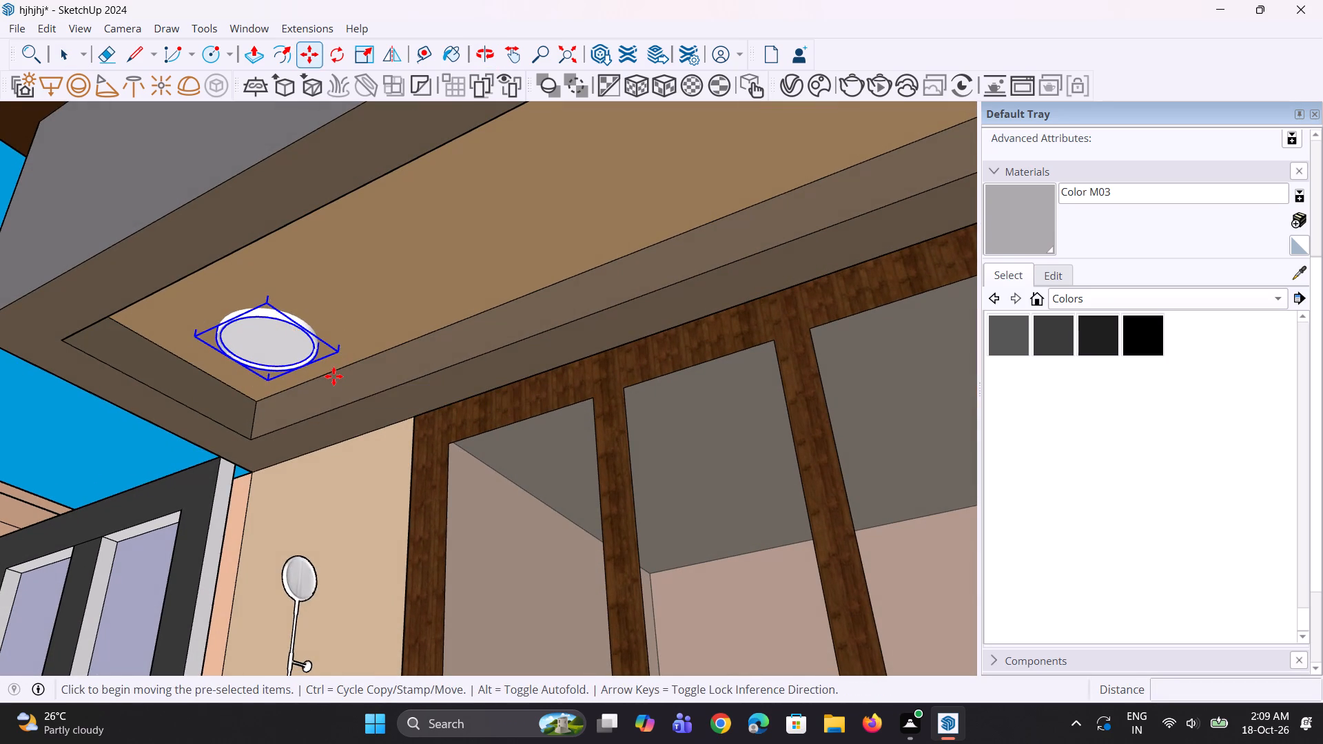
pyautogui.click(287, 355)
pyautogui.scroll(-5, 348, 355)
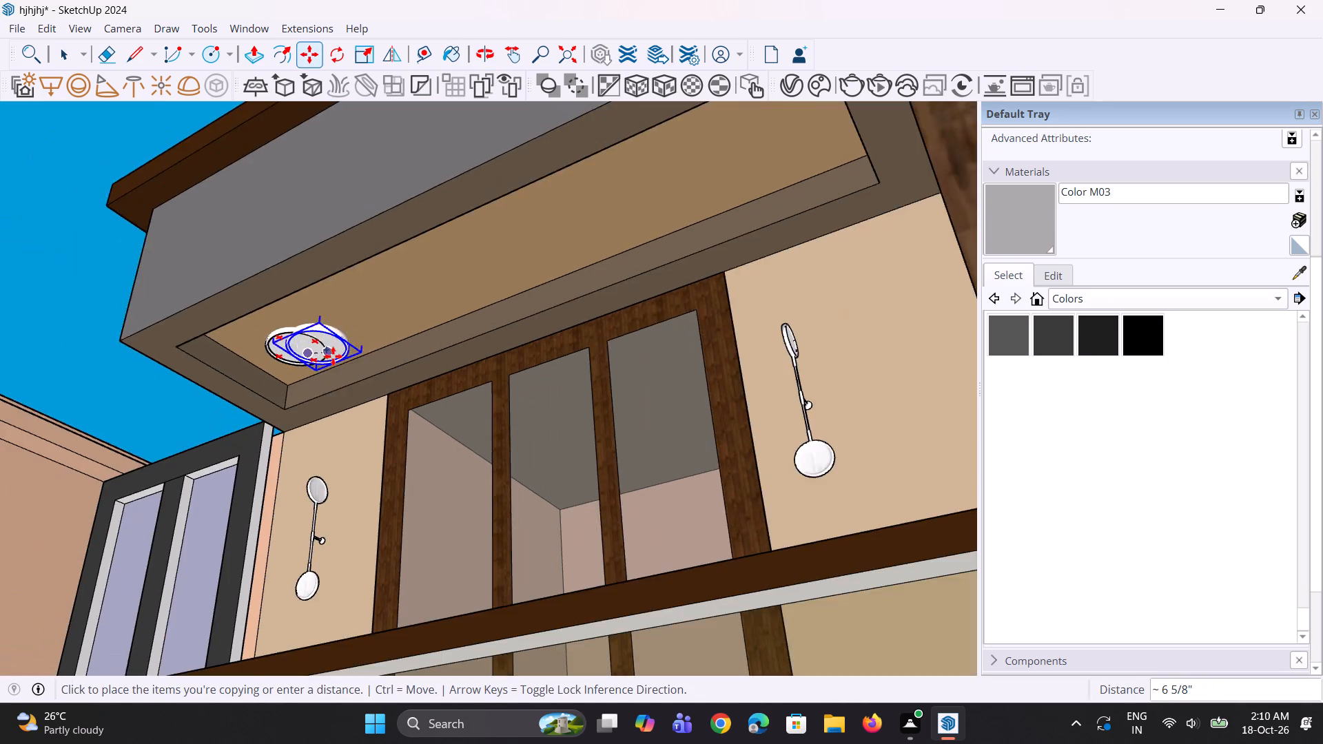
pyautogui.scroll(-4, 333, 356)
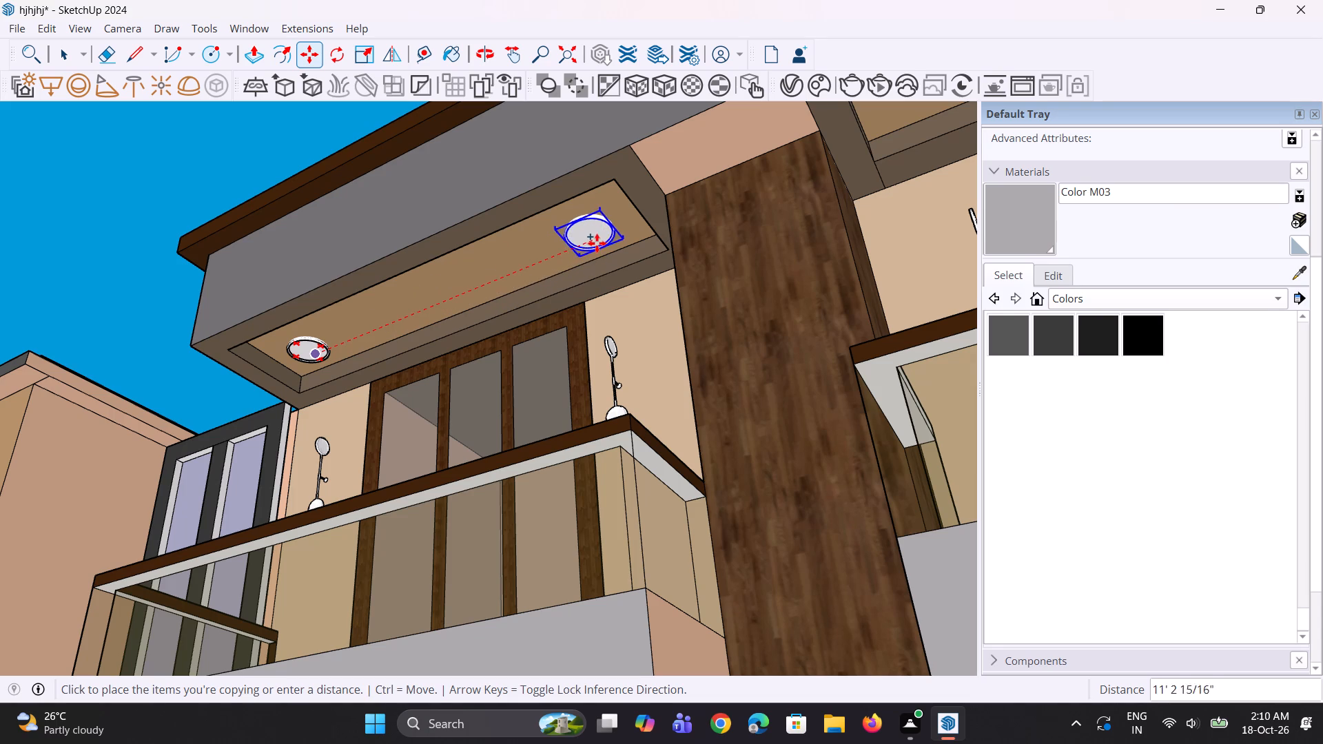
pyautogui.click(601, 238)
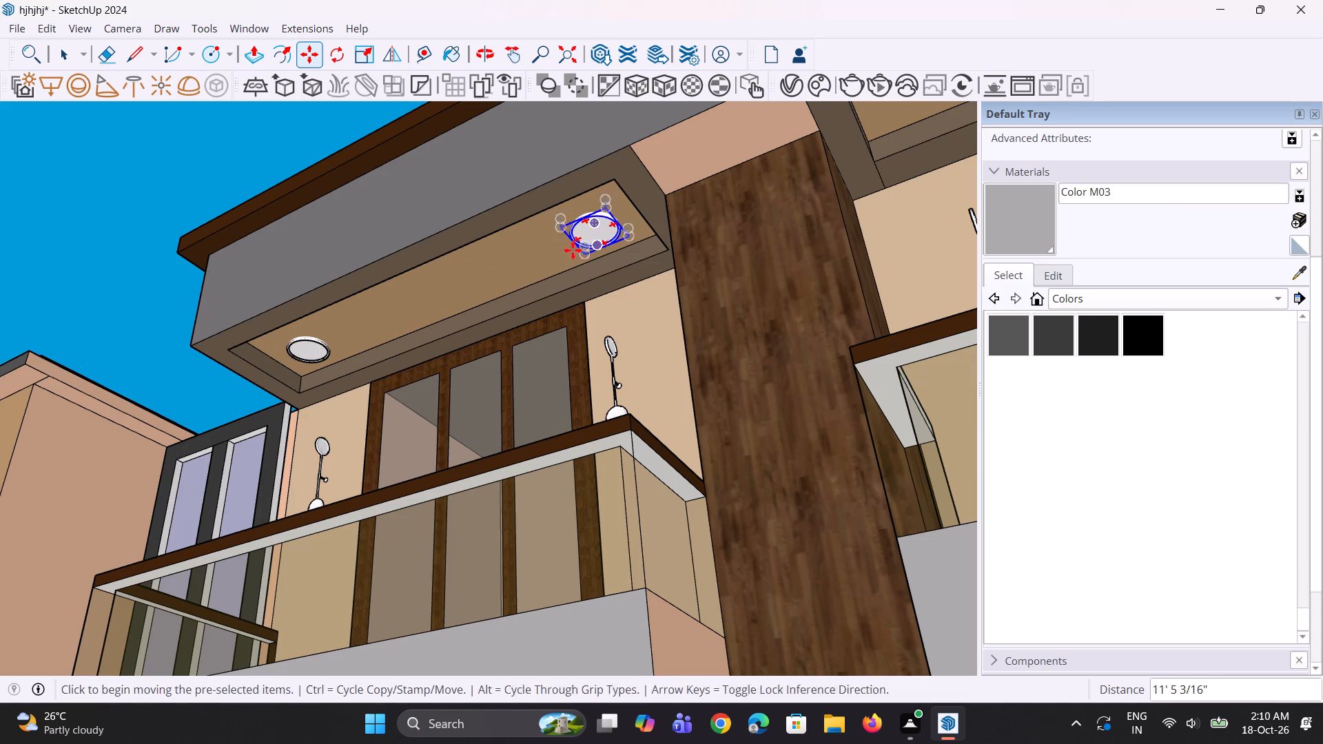
# Copy that ceiling light about 8' 9 15/16" past the wooden pillar into the near end of the neighbouring top-floor recess.
pyautogui.scroll(-9, 373, 350)
pyautogui.scroll(5, 500, 290)
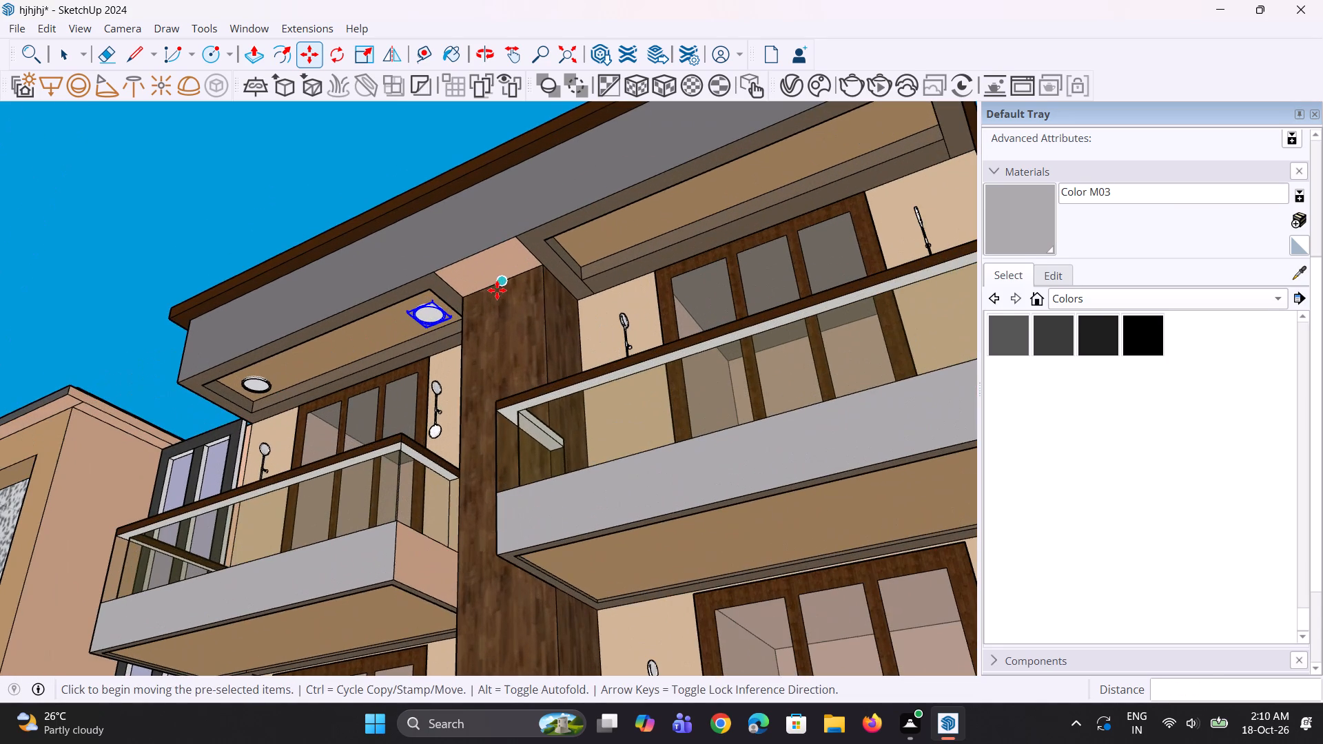
pyautogui.press('m')
pyautogui.click(431, 316)
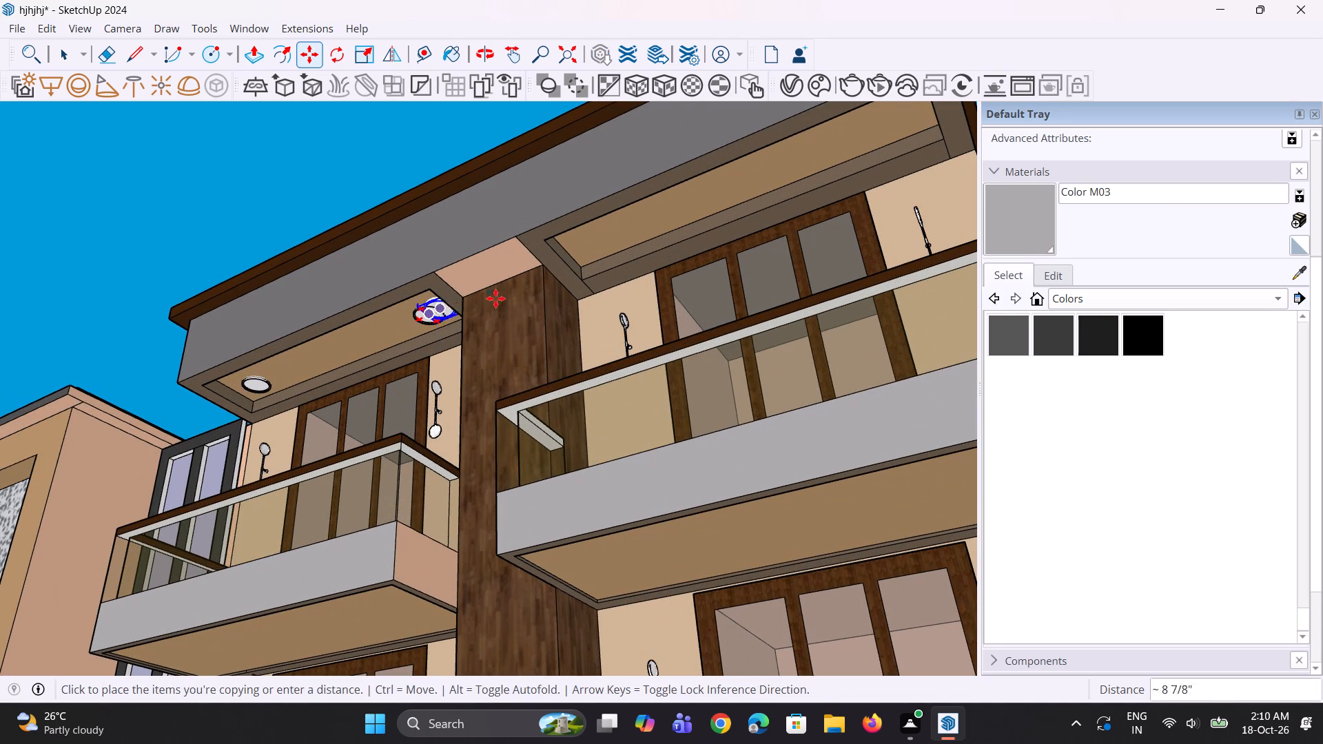
pyautogui.scroll(2, 592, 245)
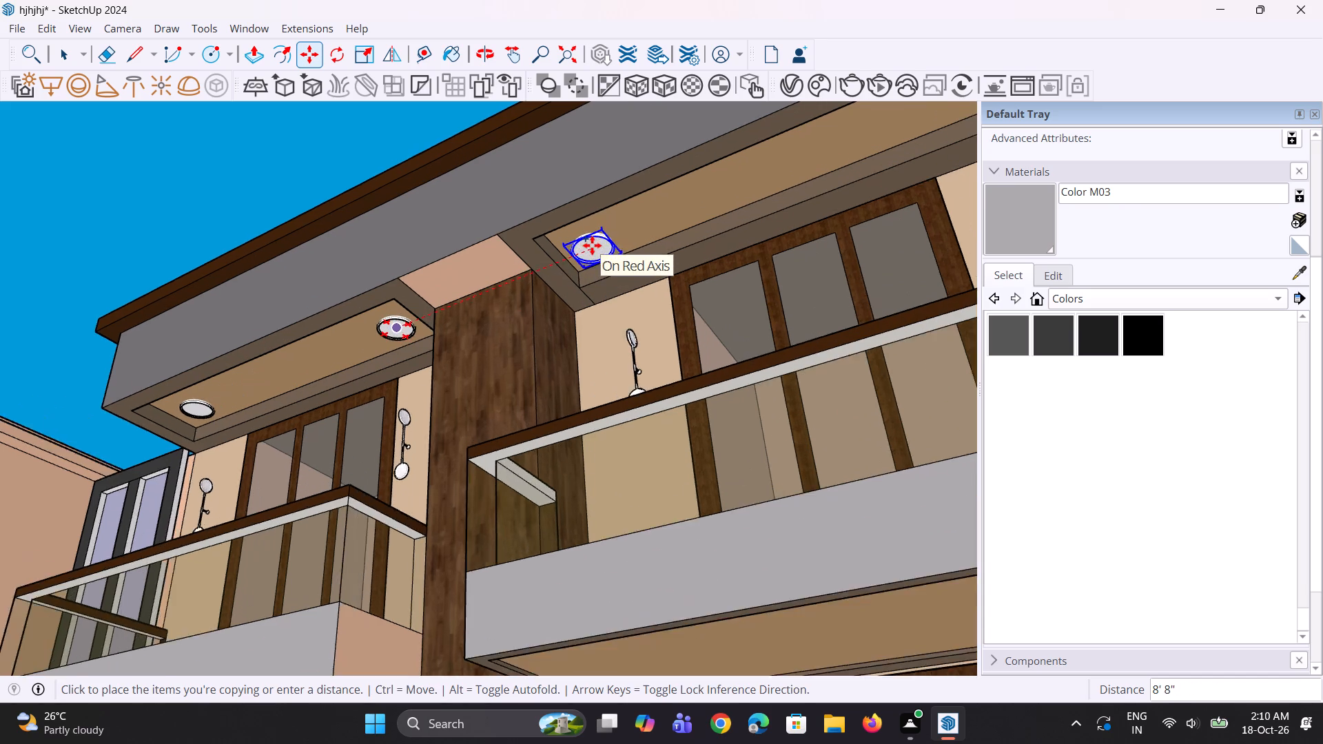
pyautogui.scroll(2, 592, 245)
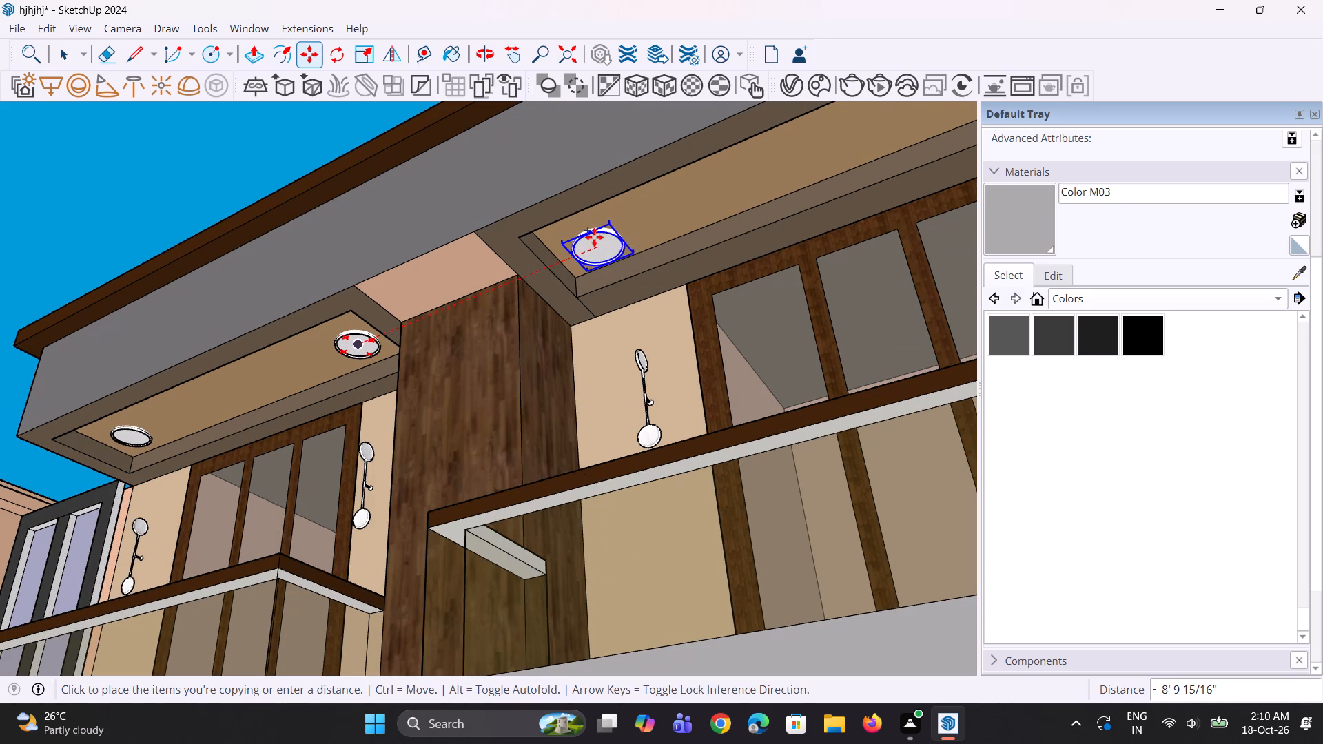
pyautogui.click(594, 237)
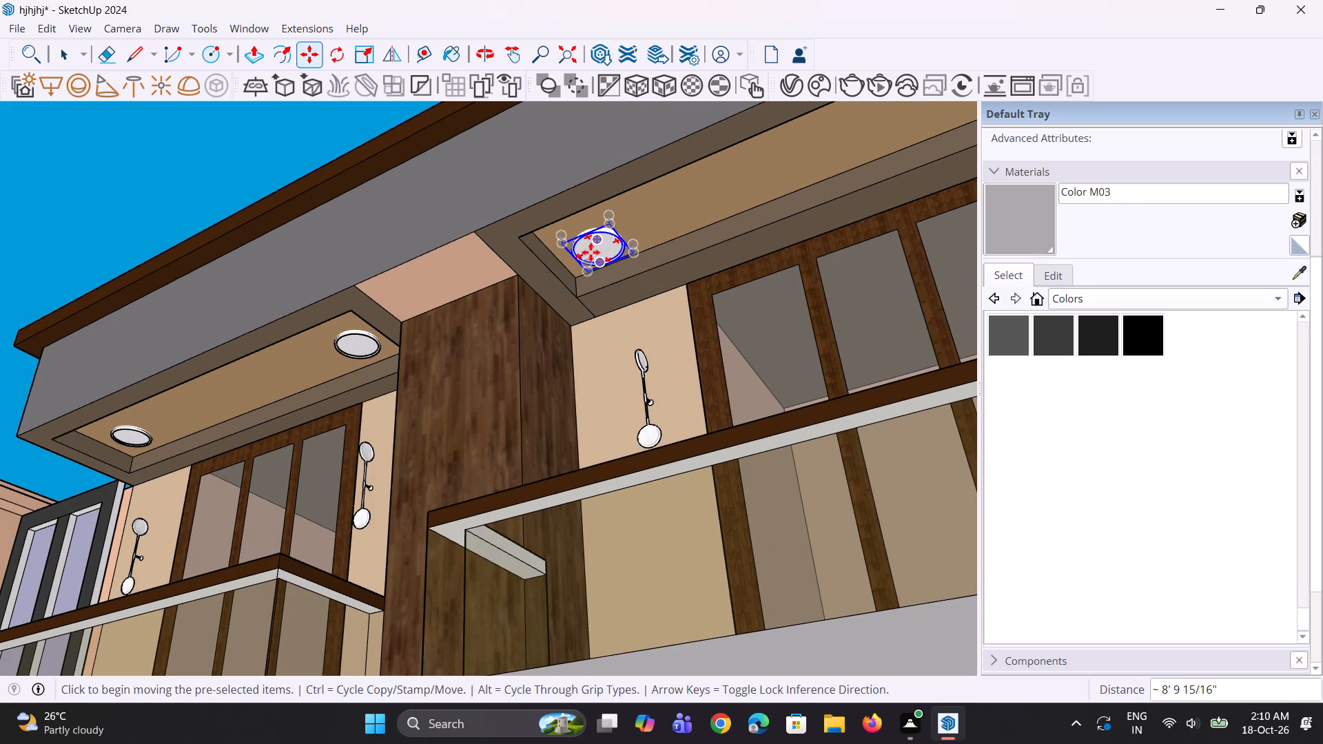
# Move the newly copied ceiling light 5 1/16" along the green axis, away from the balcony wall.
pyautogui.moveTo(552, 229); pyautogui.dragTo(504, 206, button='middle')
pyautogui.scroll(6, 570, 245)
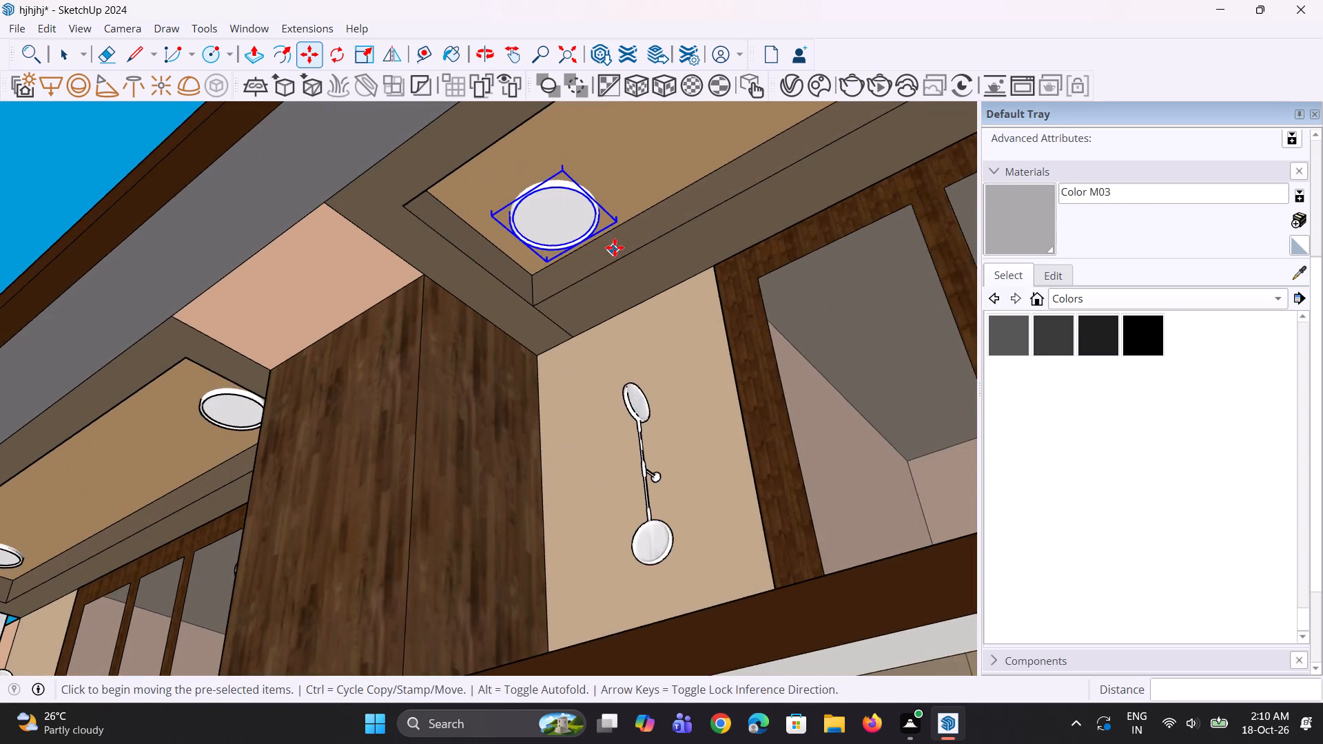
pyautogui.scroll(1, 615, 247)
pyautogui.click(619, 220)
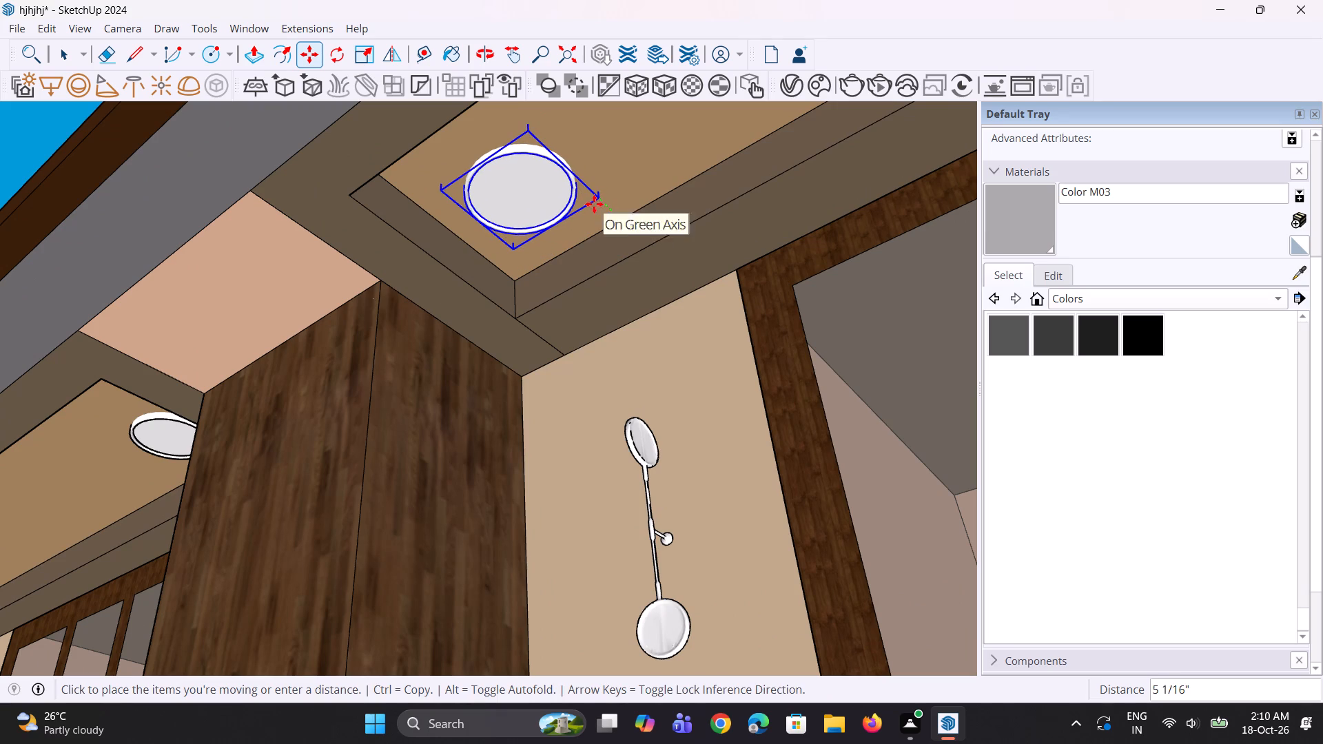
pyautogui.click(594, 204)
# Move the selected ceiling light 11 5/8" along the top-floor recess, away from the wooden pillar.
pyautogui.scroll(-10, 539, 322)
pyautogui.scroll(1, 562, 240)
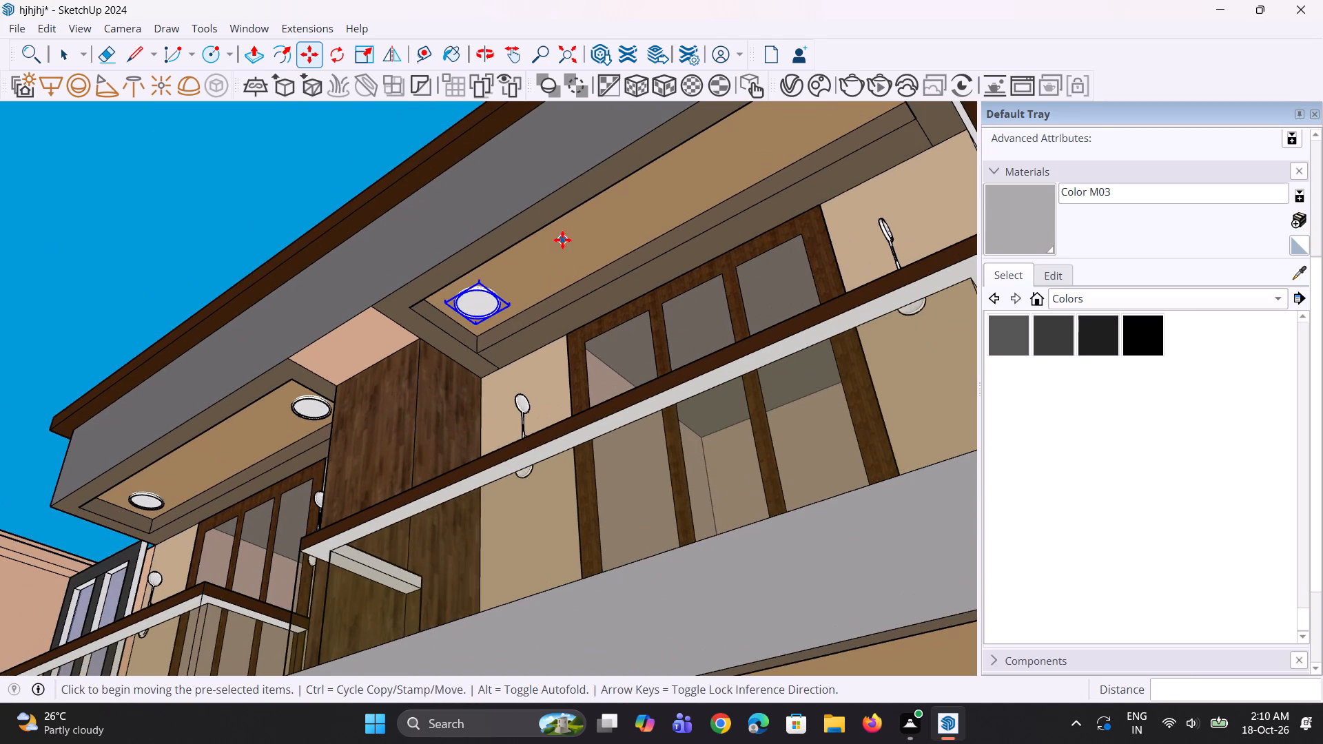
pyautogui.press('m')
pyautogui.scroll(2, 488, 317)
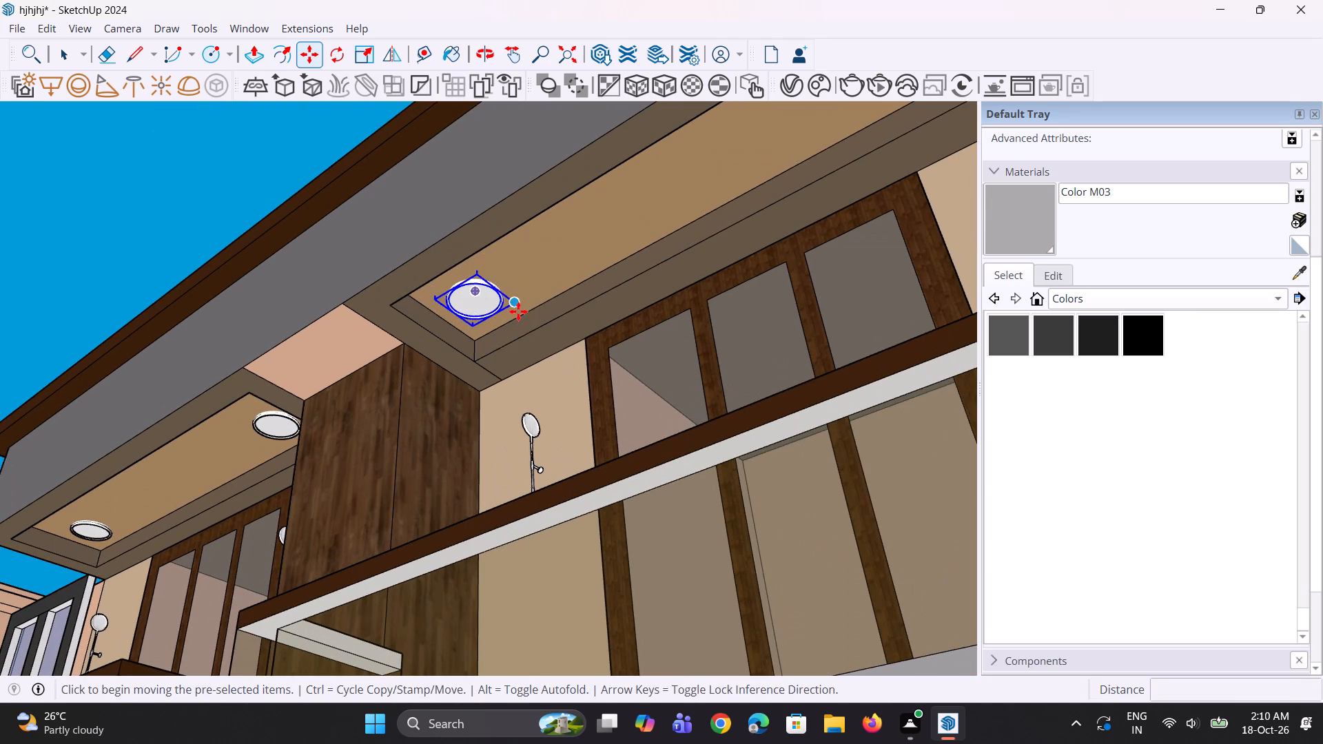
pyautogui.click(518, 304)
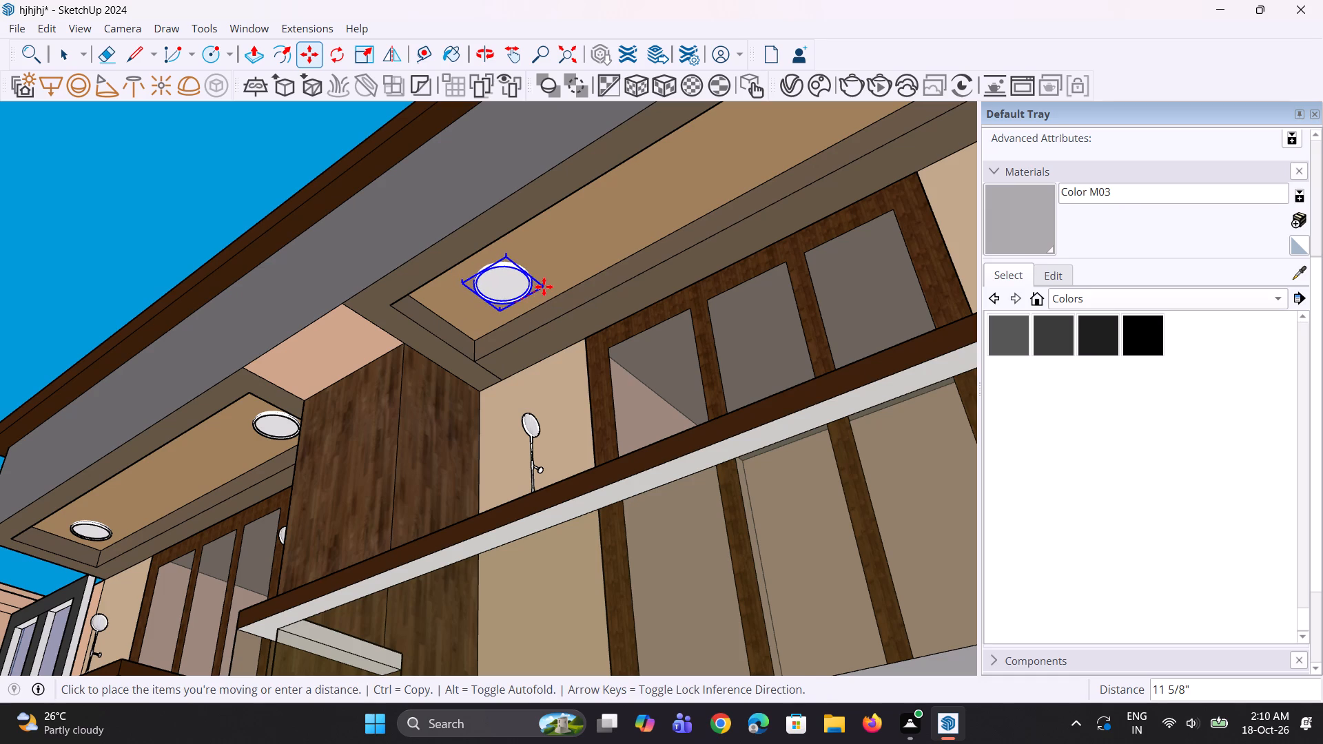
pyautogui.click(544, 287)
# Copy that ceiling light 10' 5 5/8" along the red axis to the far end of the same top-floor recess.
pyautogui.scroll(-4, 532, 318)
pyautogui.press('m')
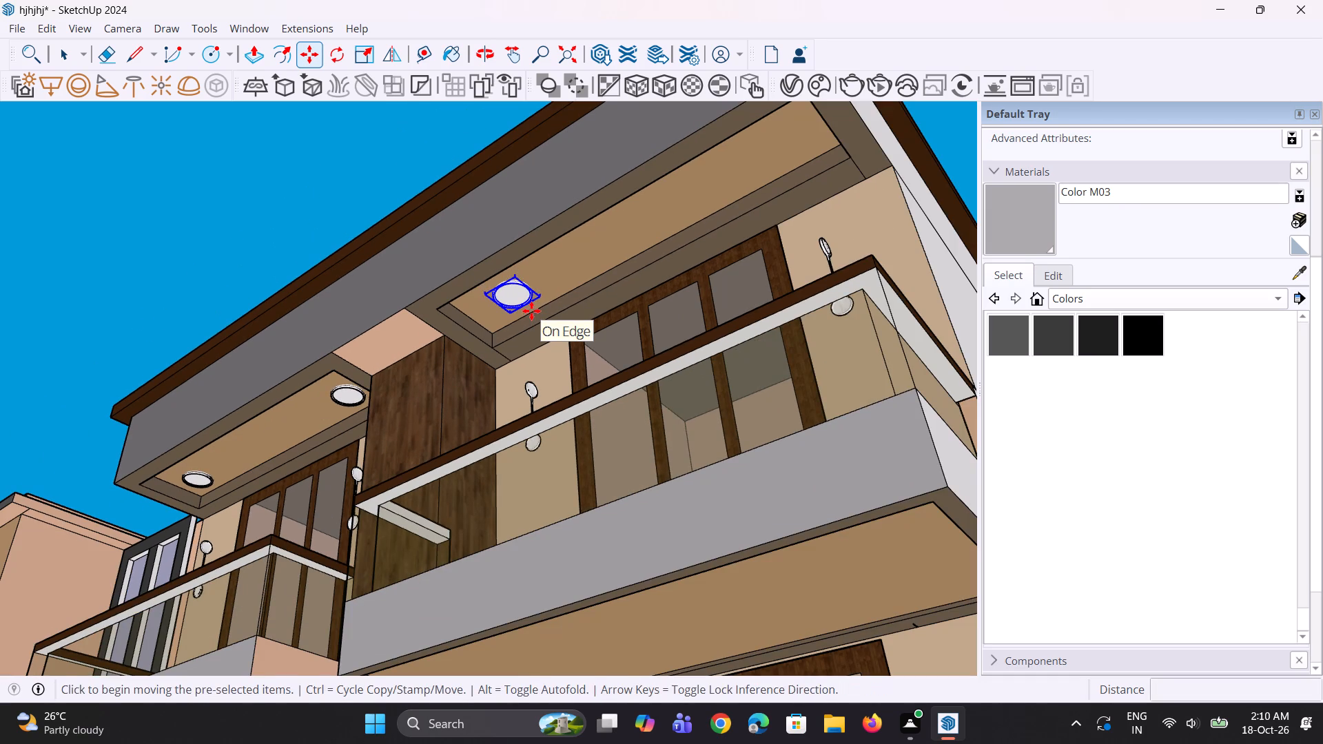
pyautogui.scroll(2, 533, 308)
pyautogui.click(529, 298)
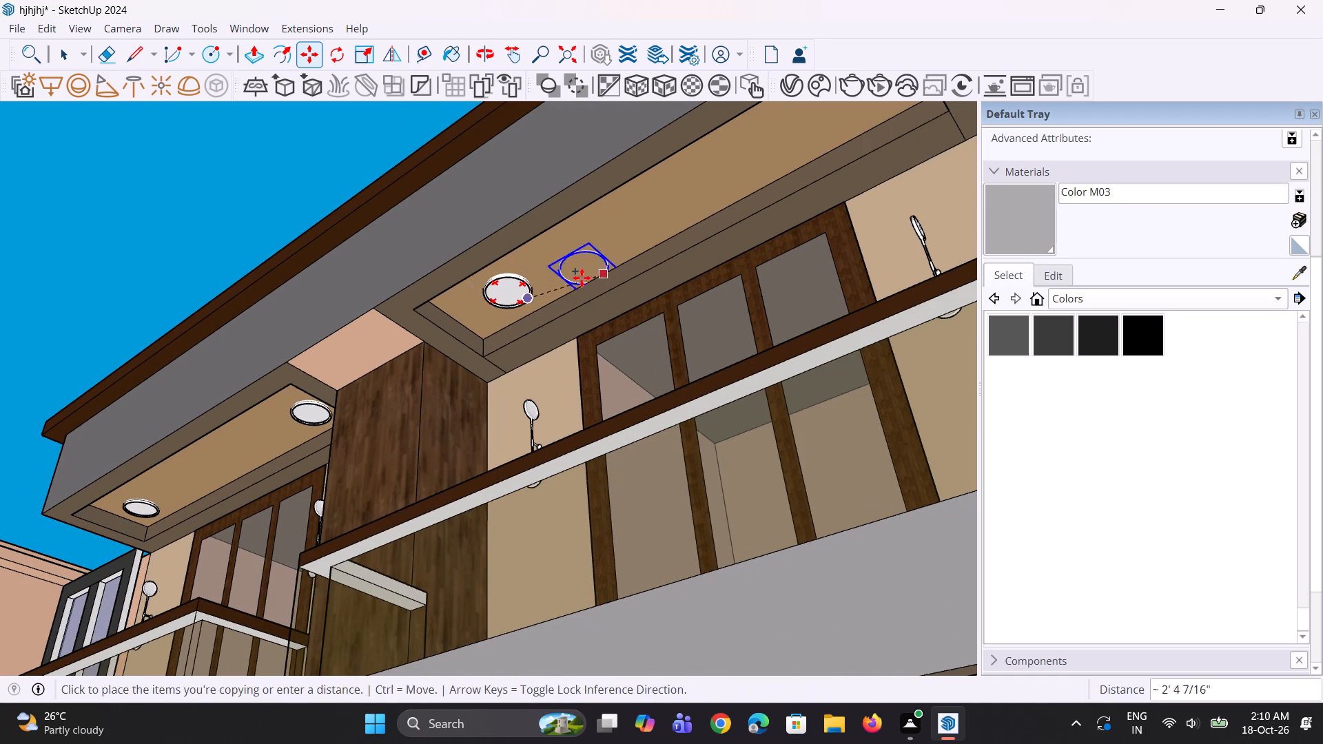
pyautogui.scroll(-6, 581, 278)
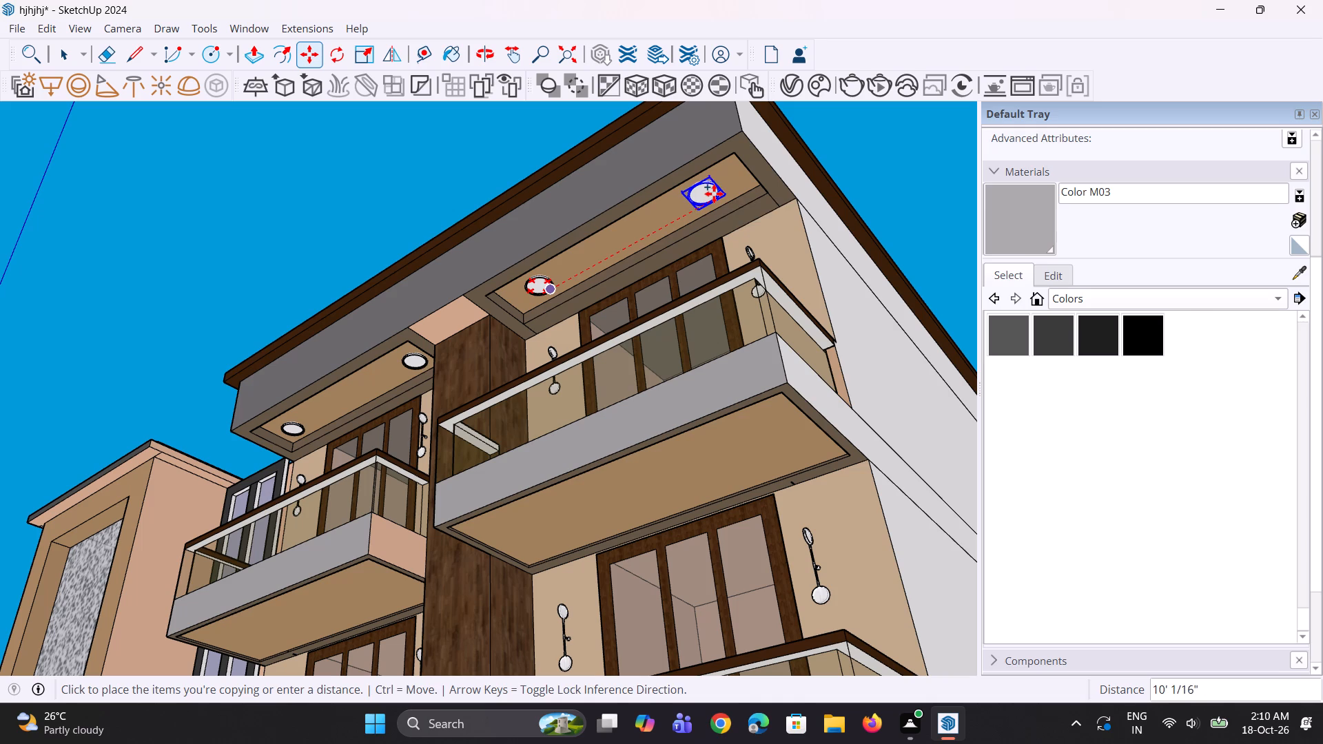
pyautogui.click(721, 189)
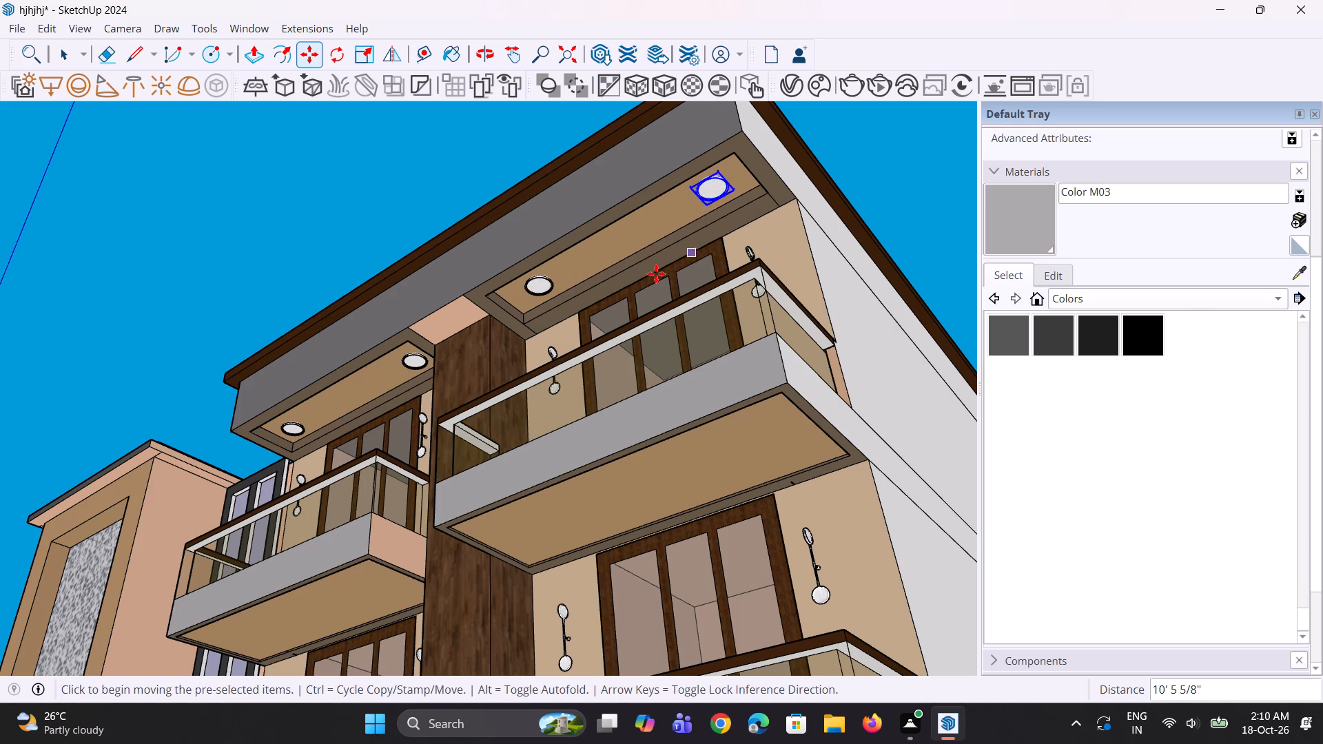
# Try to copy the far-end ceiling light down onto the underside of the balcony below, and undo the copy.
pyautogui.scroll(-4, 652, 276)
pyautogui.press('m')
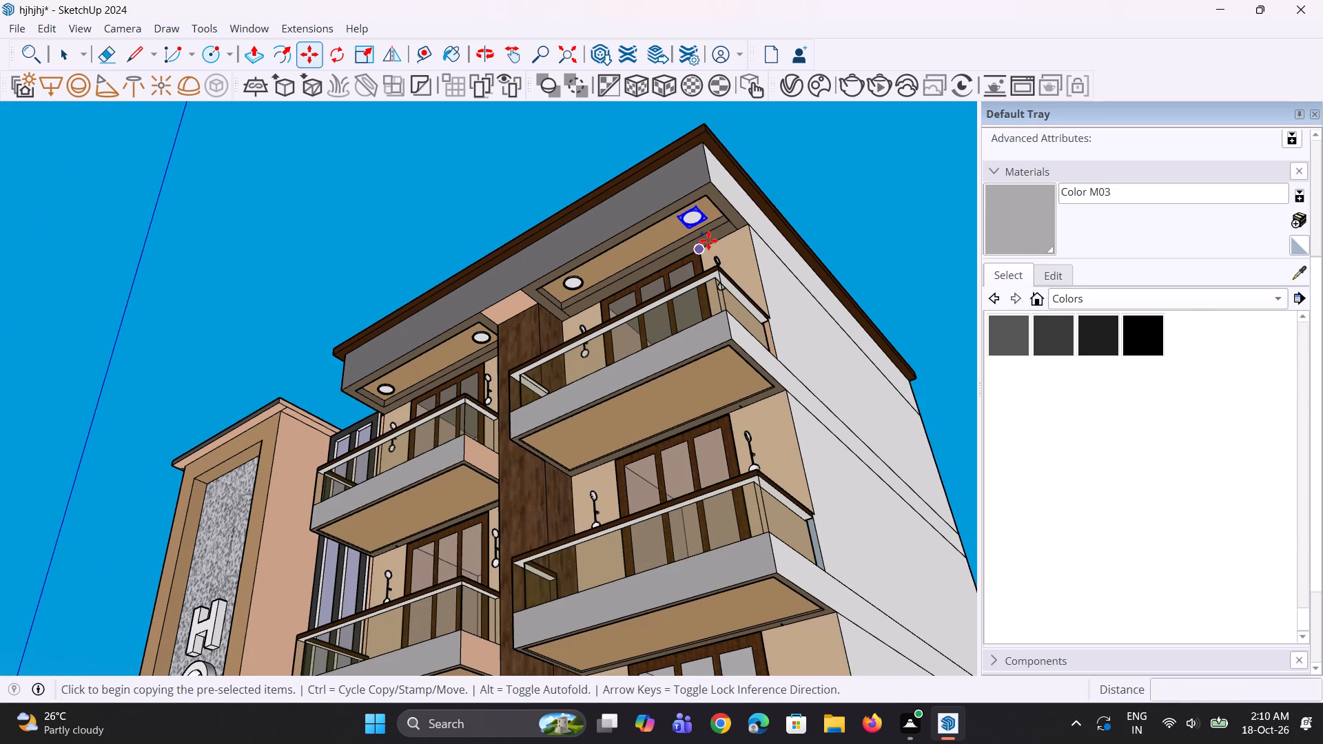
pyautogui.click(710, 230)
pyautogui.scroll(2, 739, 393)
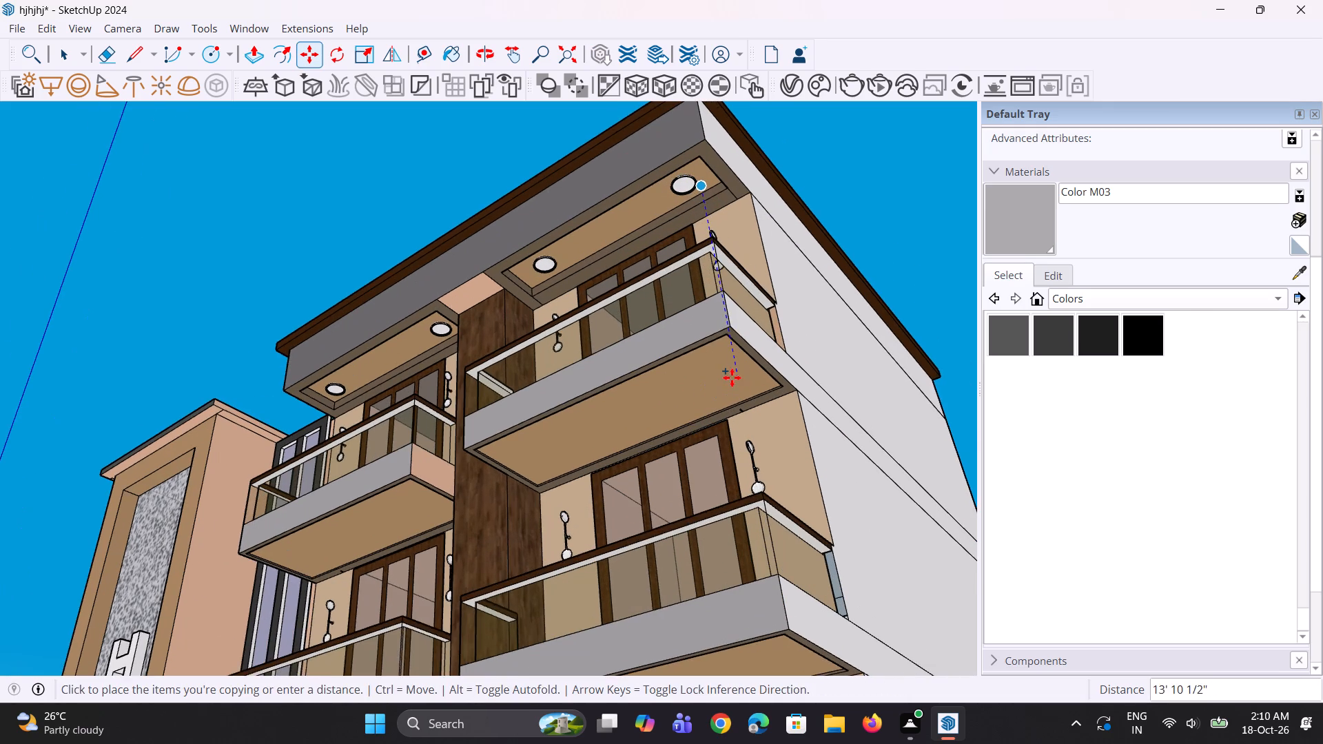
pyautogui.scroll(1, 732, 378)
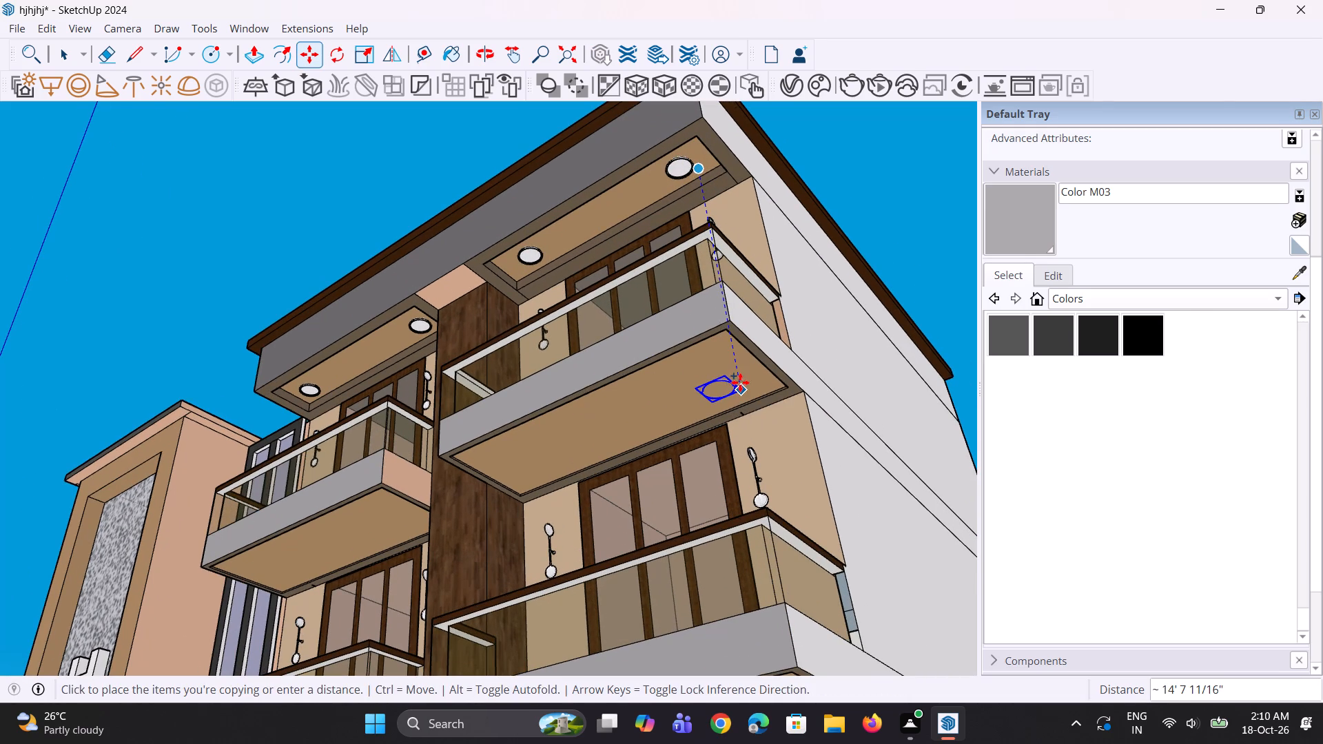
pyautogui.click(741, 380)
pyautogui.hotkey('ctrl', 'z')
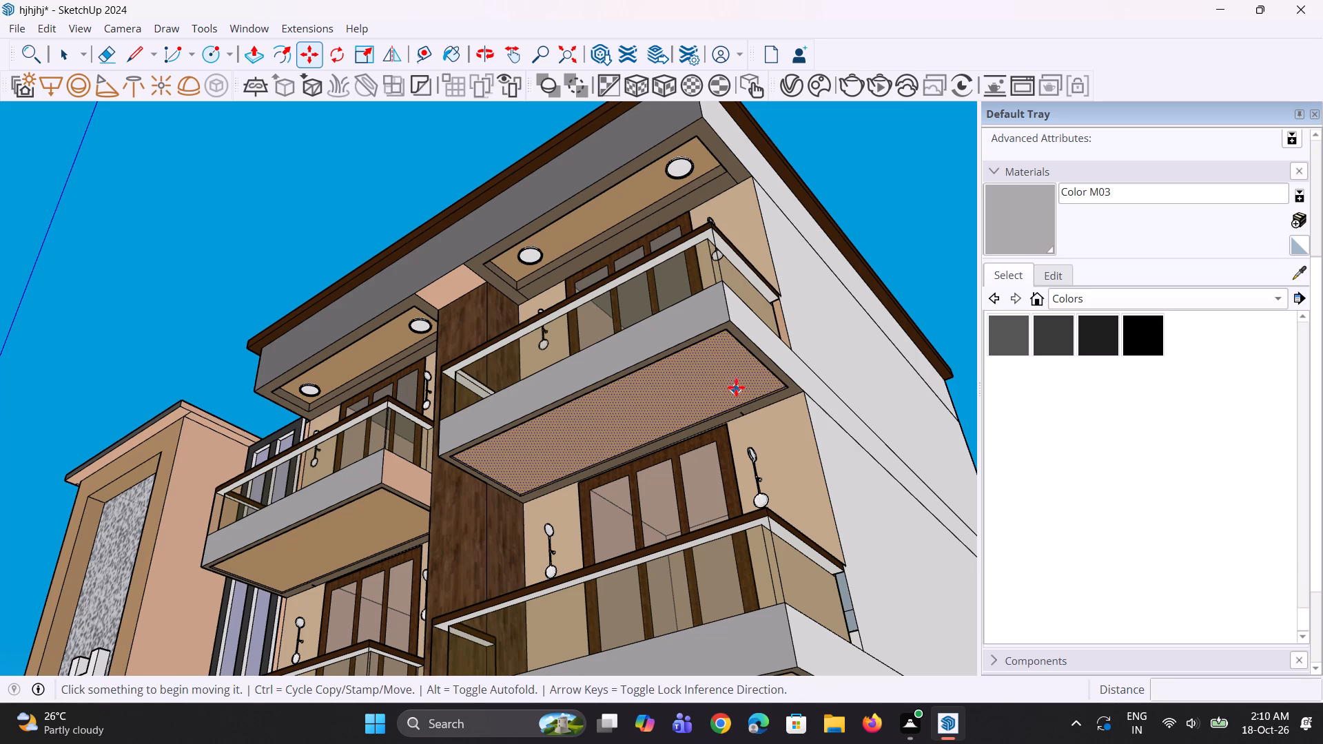
# Select the far-end ceiling light and copy it about 14' 8 9/16" down onto the underside of the balcony below.
pyautogui.press('space')
pyautogui.press('space')
pyautogui.click(684, 172)
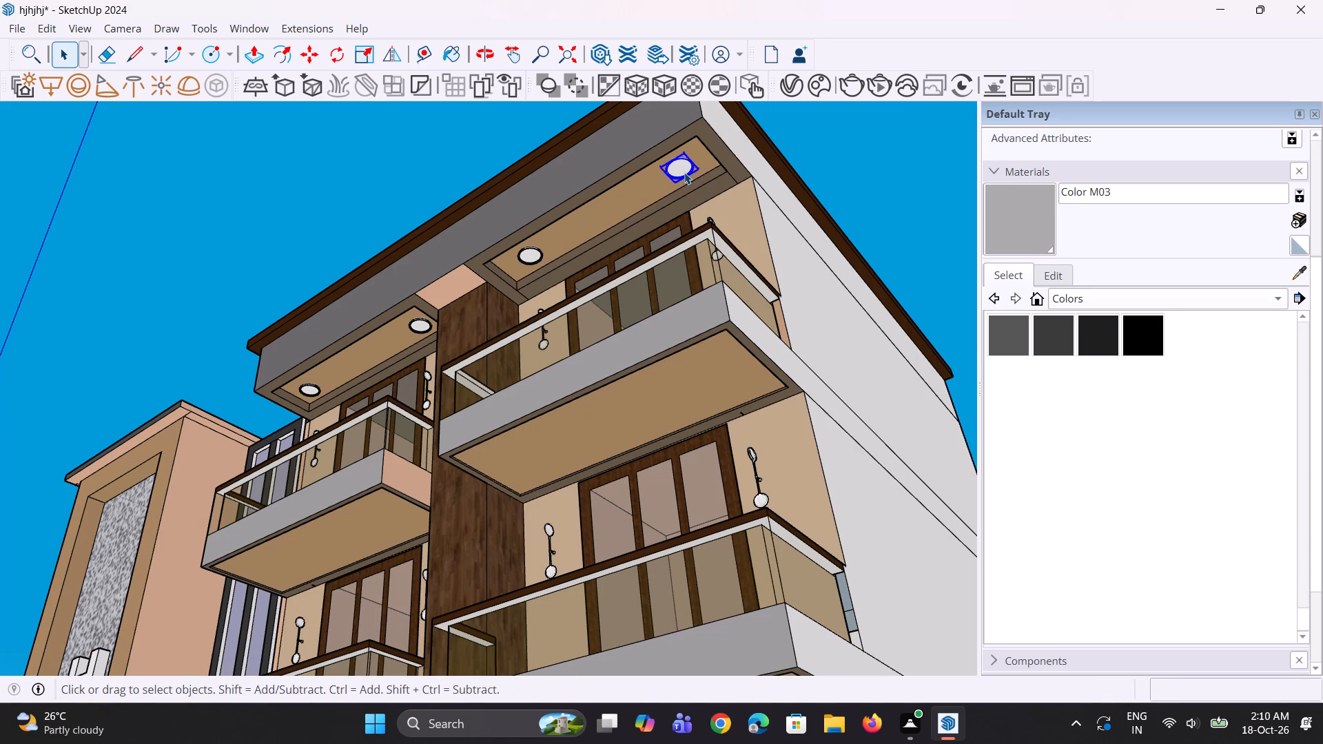
pyautogui.press('m')
pyautogui.click(684, 172)
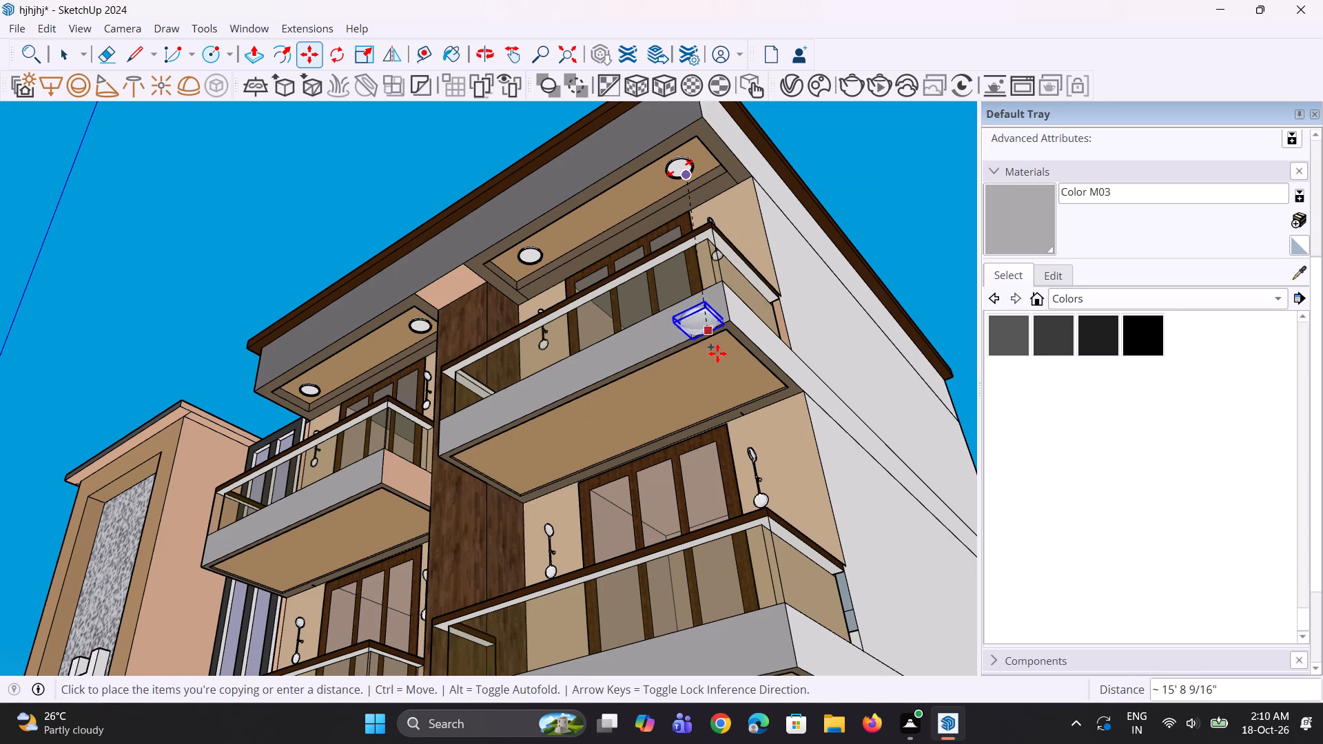
pyautogui.click(716, 394)
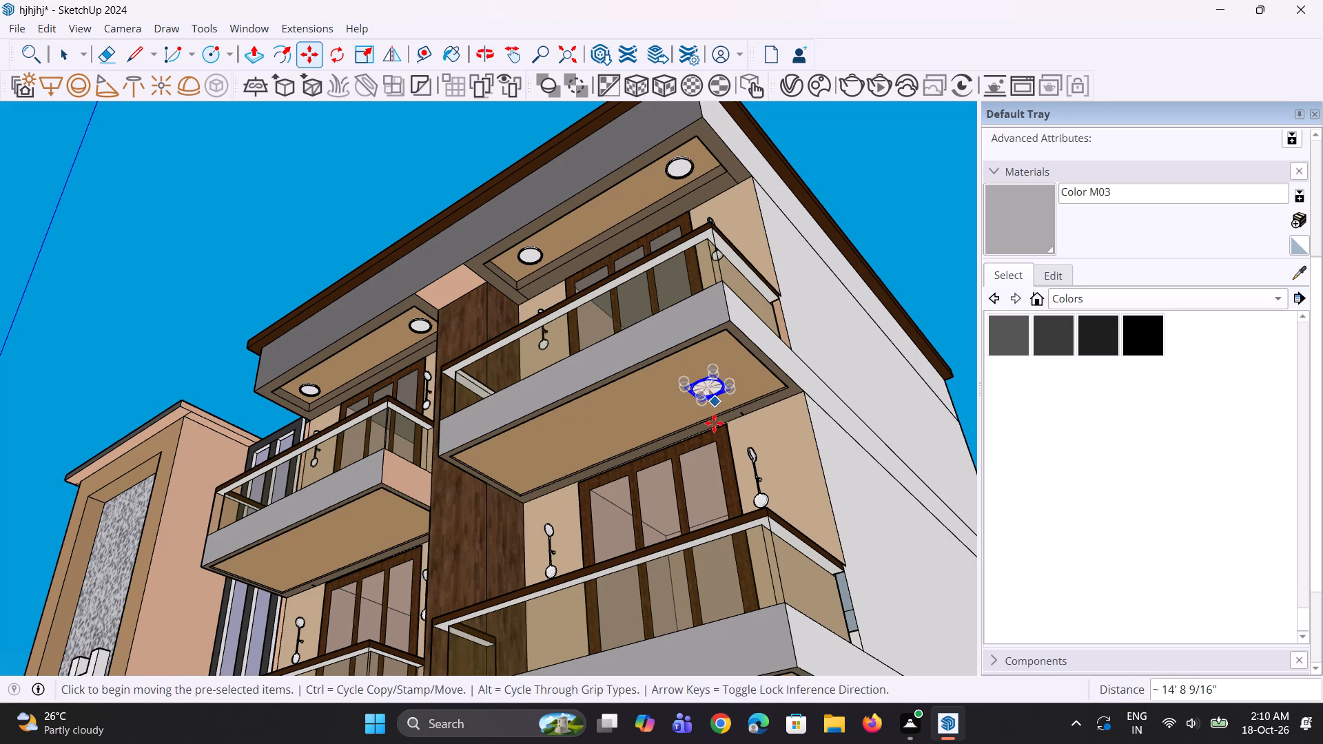
# Shift the copied light 1 5/16" along the balcony underside and lower it 1 7/8" so its rim protrudes.
pyautogui.moveTo(715, 432); pyautogui.dragTo(686, 413, button='middle')
pyautogui.press('space')
pyautogui.press('space')
pyautogui.scroll(9, 710, 364)
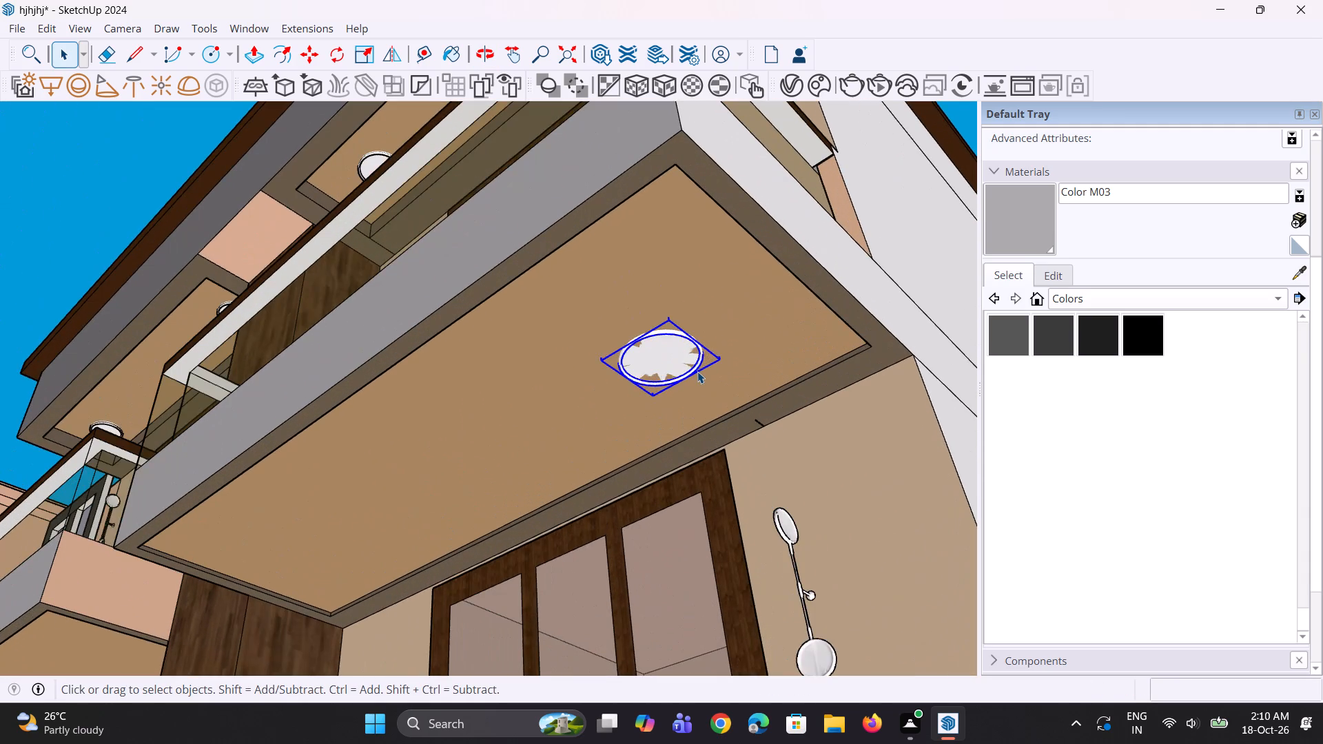
pyautogui.press('m')
pyautogui.scroll(2, 712, 366)
pyautogui.click(724, 352)
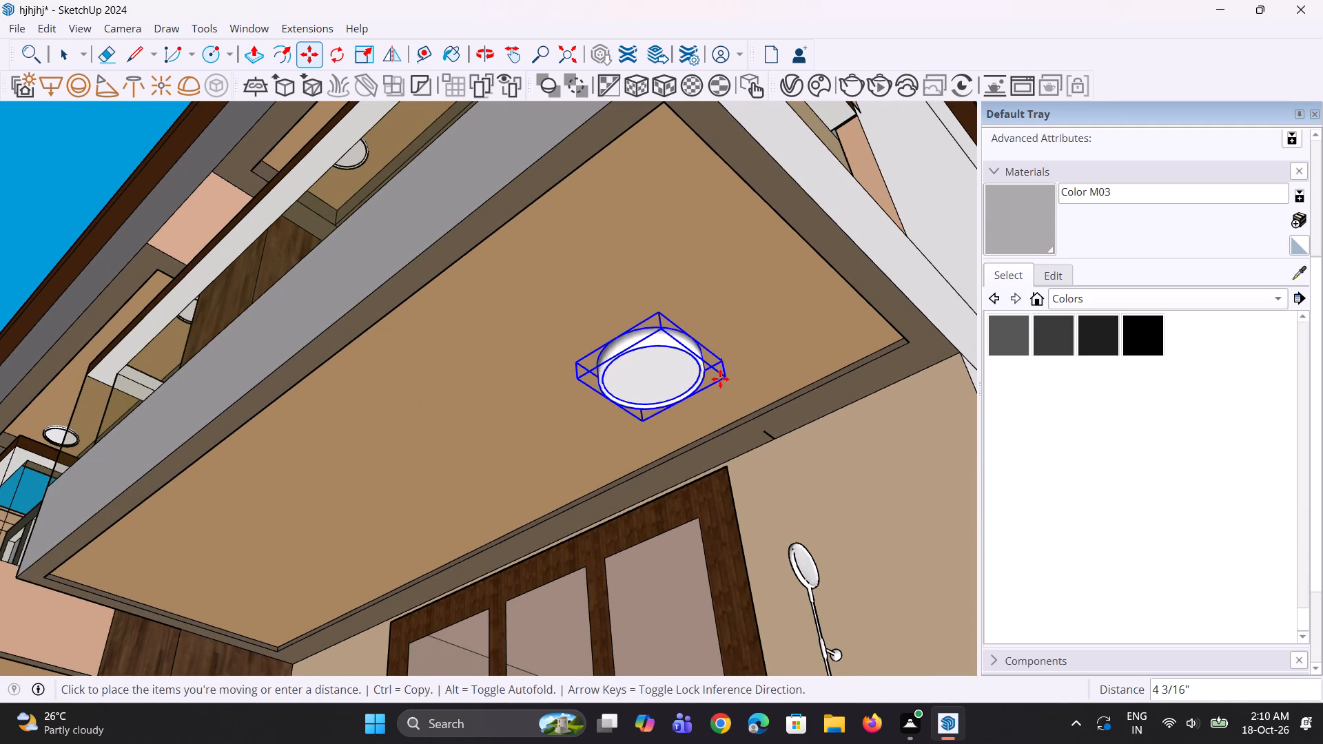
pyautogui.click(720, 371)
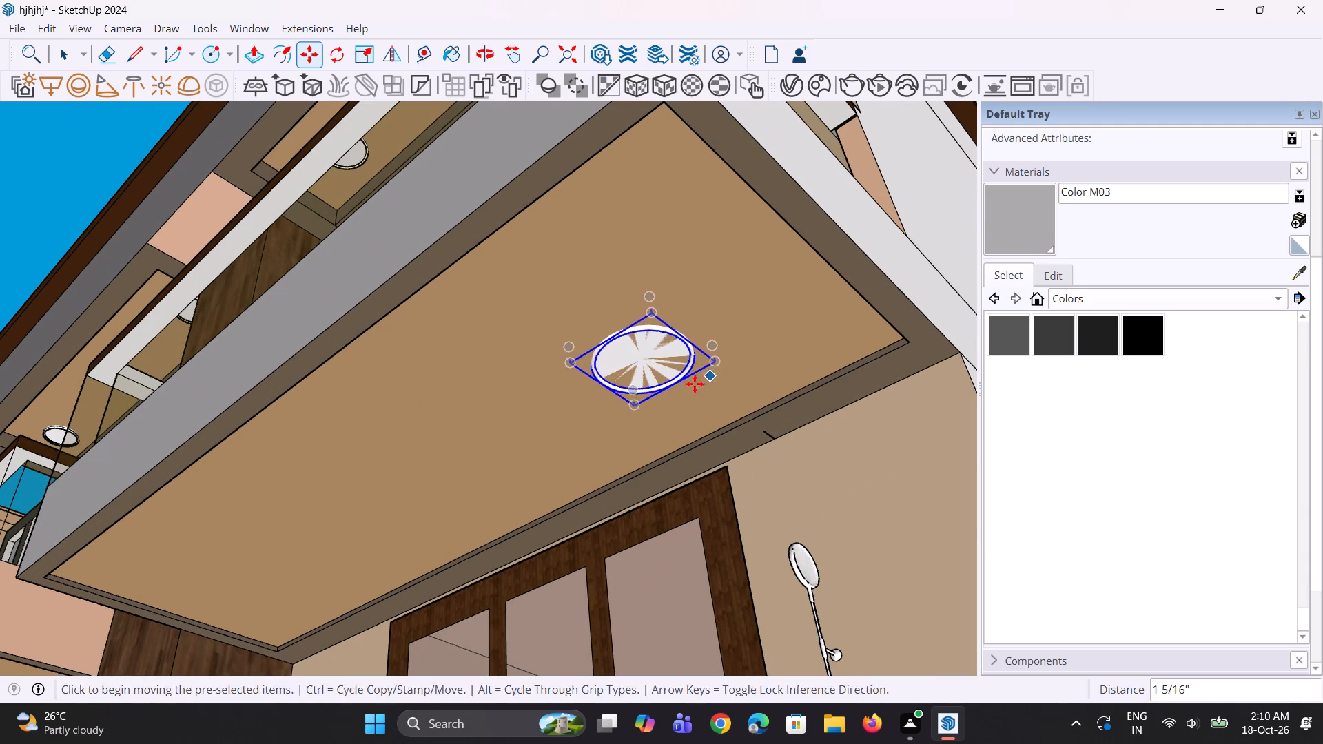
pyautogui.moveTo(693, 387); pyautogui.dragTo(606, 447, button='middle')
pyautogui.scroll(5, 623, 427)
pyautogui.click(624, 417)
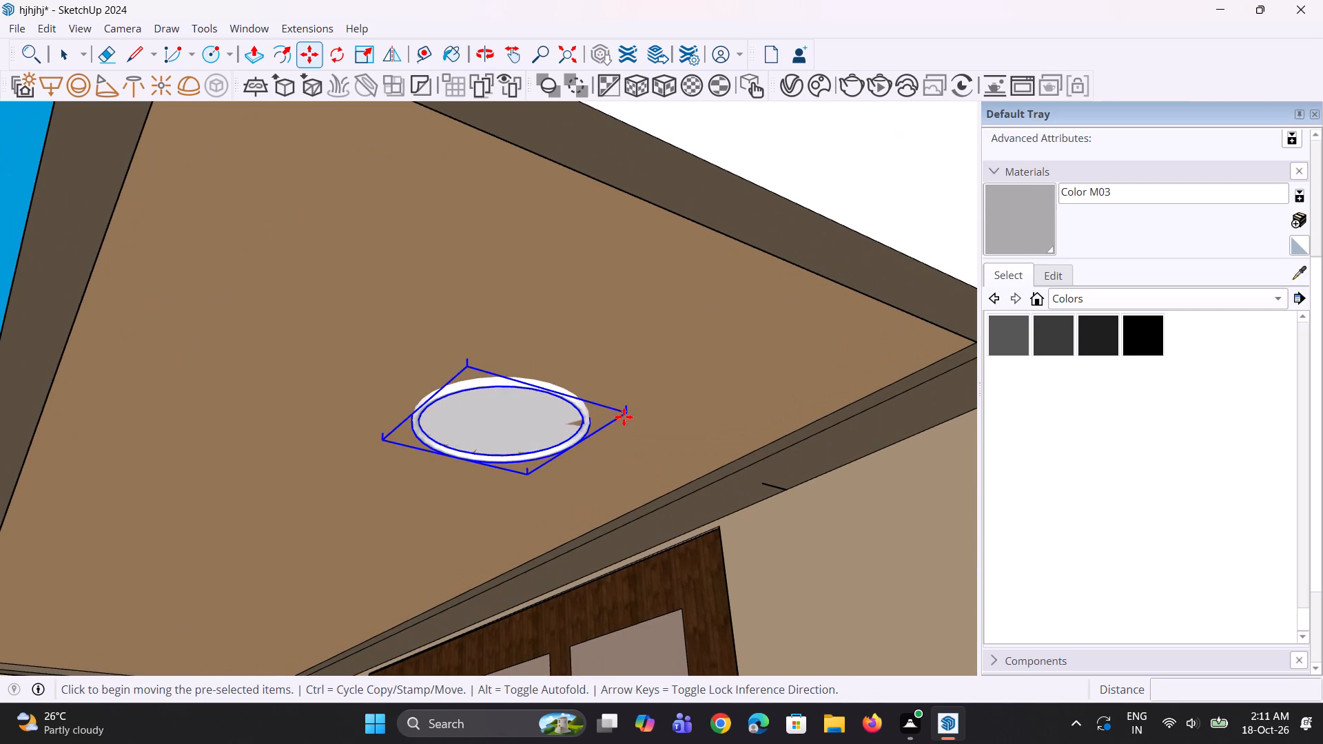
pyautogui.click(624, 431)
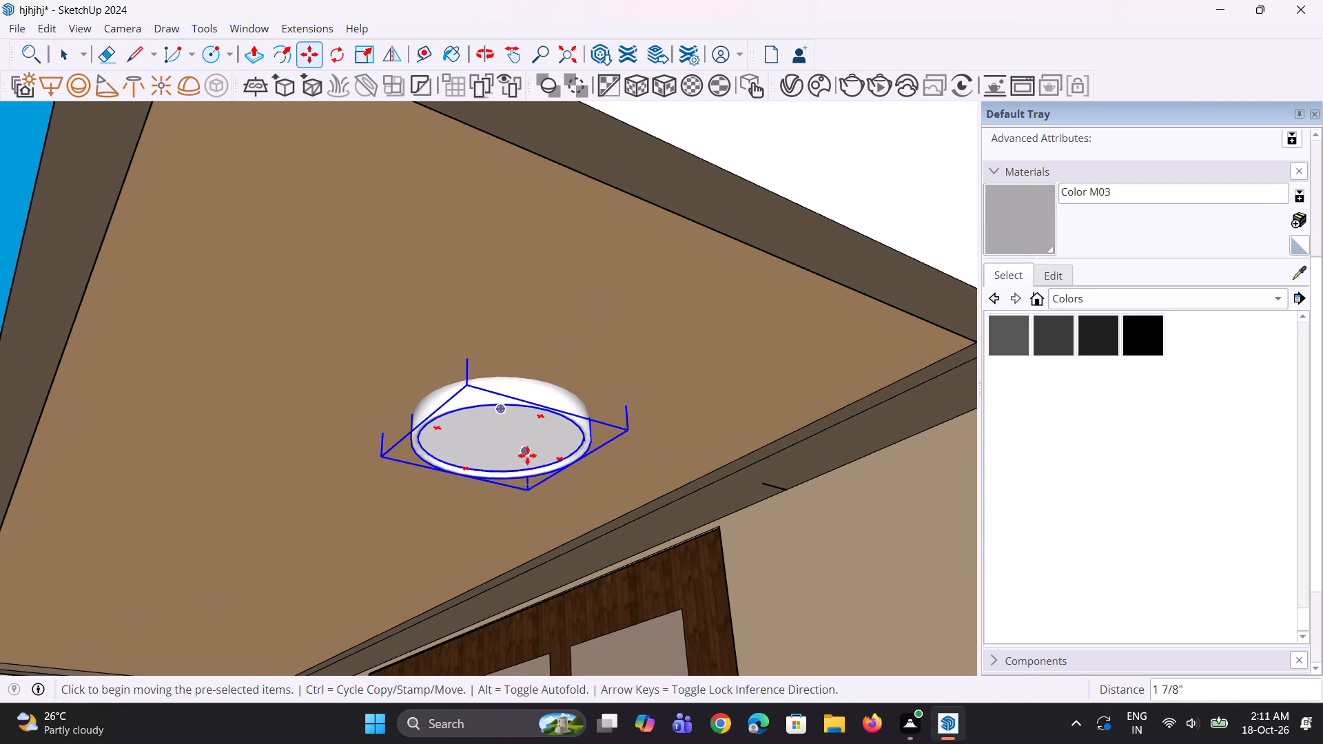
pyautogui.scroll(-4, 527, 455)
pyautogui.moveTo(525, 444); pyautogui.dragTo(624, 404, button='middle')
pyautogui.press('space')
pyautogui.press('space')
pyautogui.press('space')
# Select the lowered light and move it 11 11/16" along the red axis towards the balcony's outer end.
pyautogui.scroll(-5, 543, 419)
pyautogui.moveTo(502, 430); pyautogui.dragTo(602, 428, button='middle')
pyautogui.click(895, 264)
pyautogui.moveTo(719, 447); pyautogui.dragTo(830, 422, button='middle')
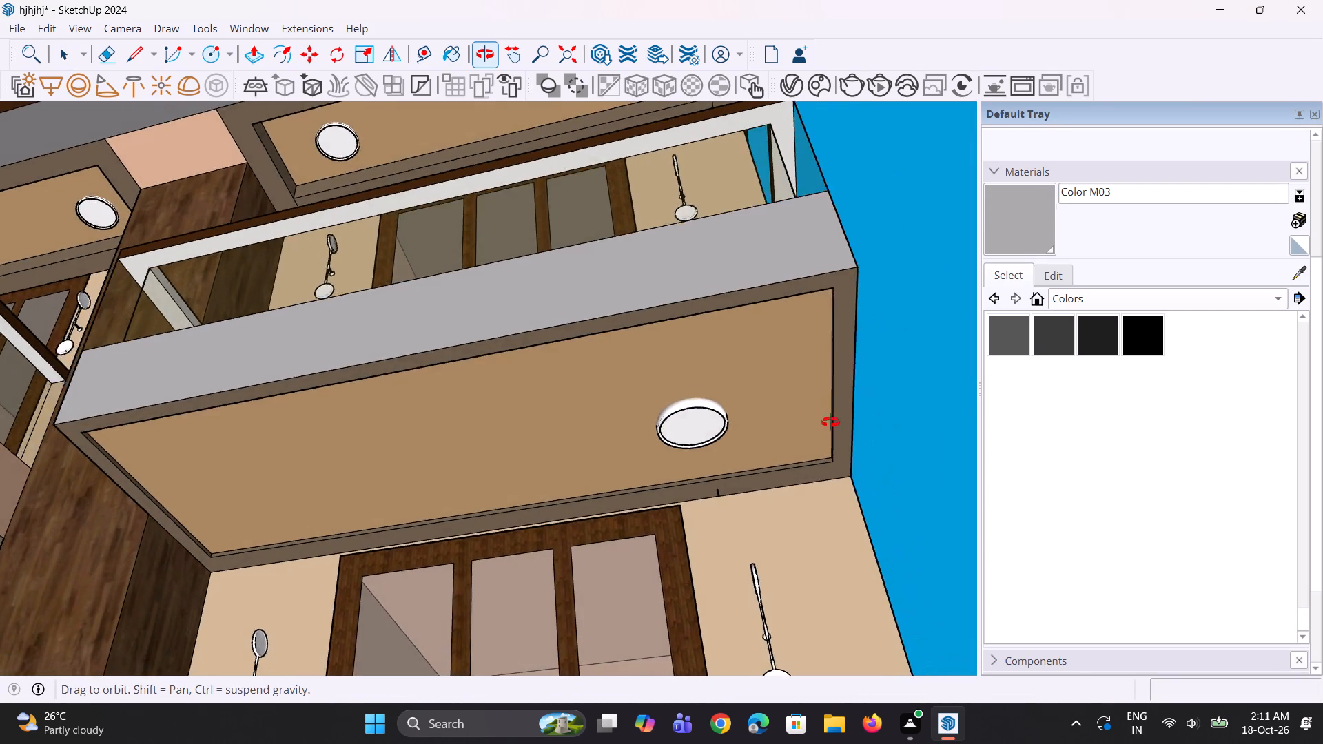
pyautogui.moveTo(830, 422); pyautogui.dragTo(869, 429, button='middle')
pyautogui.click(728, 475)
pyautogui.scroll(2, 725, 473)
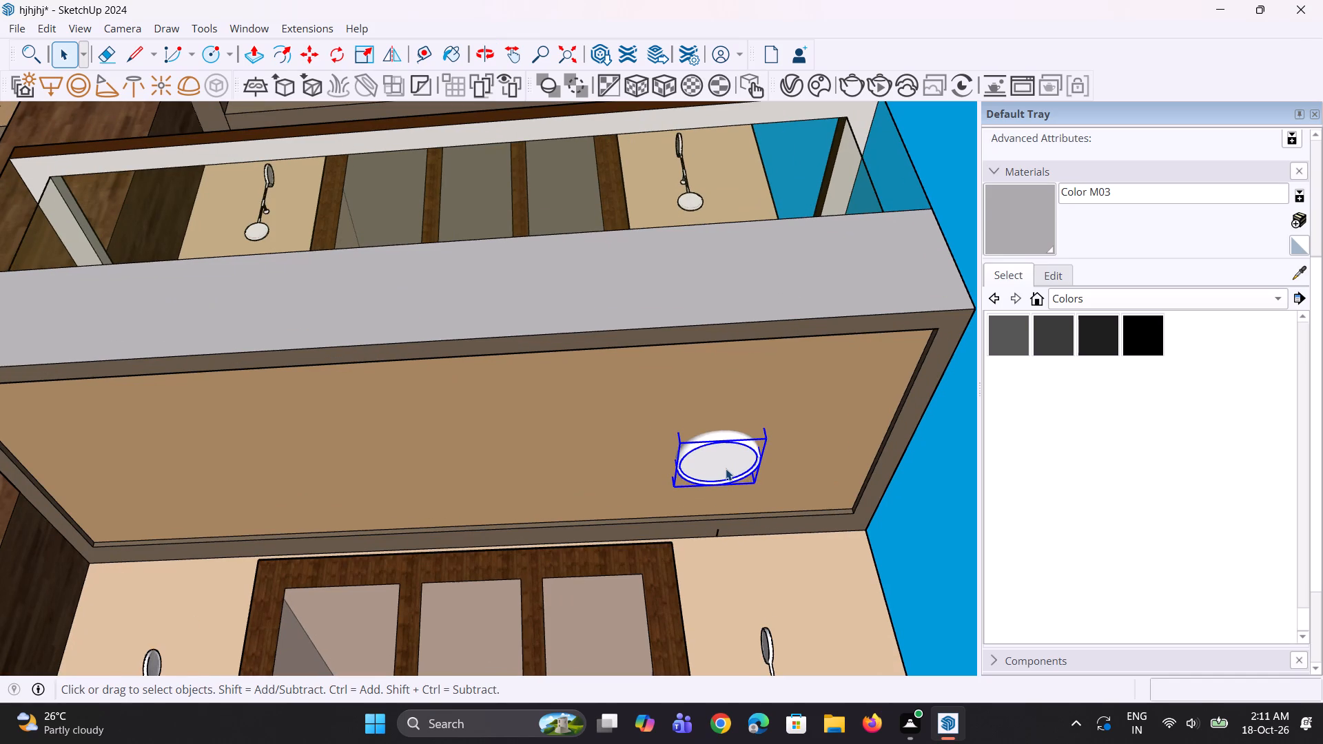
pyautogui.press('m')
pyautogui.click(726, 468)
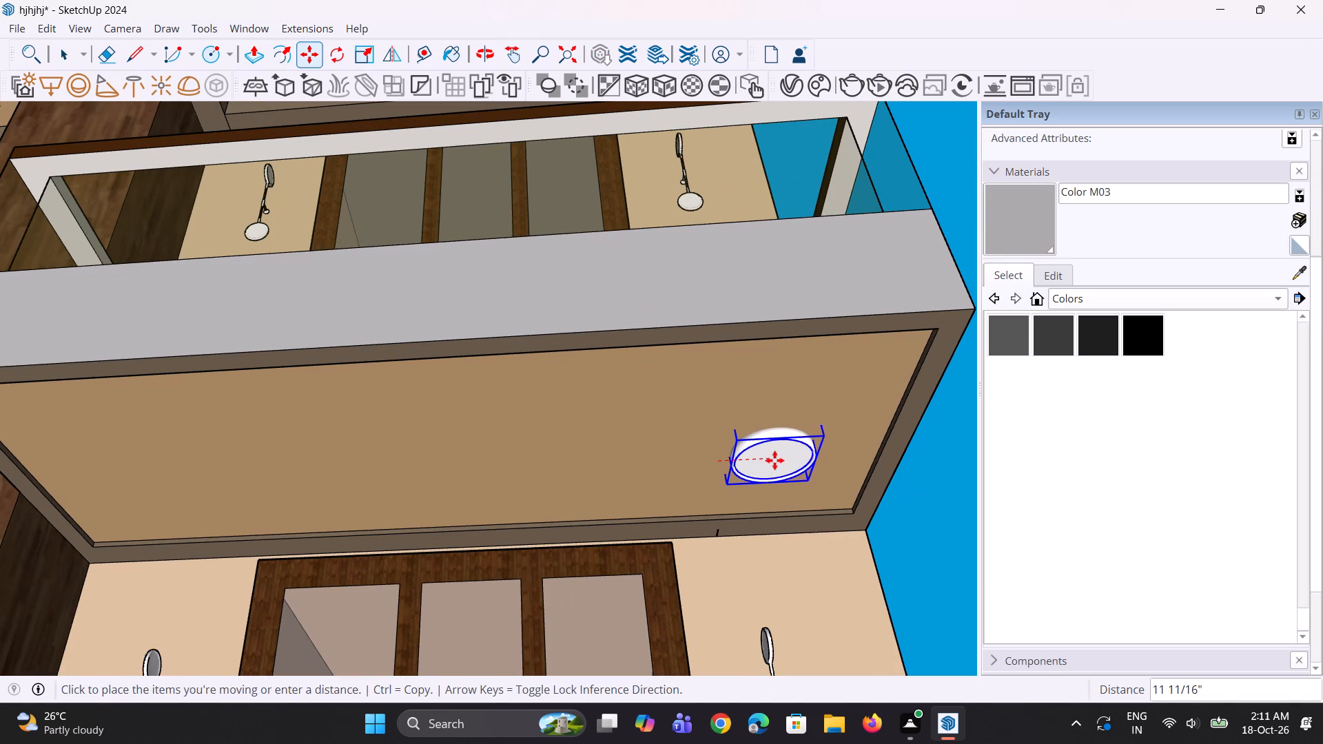
pyautogui.click(775, 460)
# Copy that light 12' 1/8" along the red axis to the pillar end of the same balcony underside.
pyautogui.press('m')
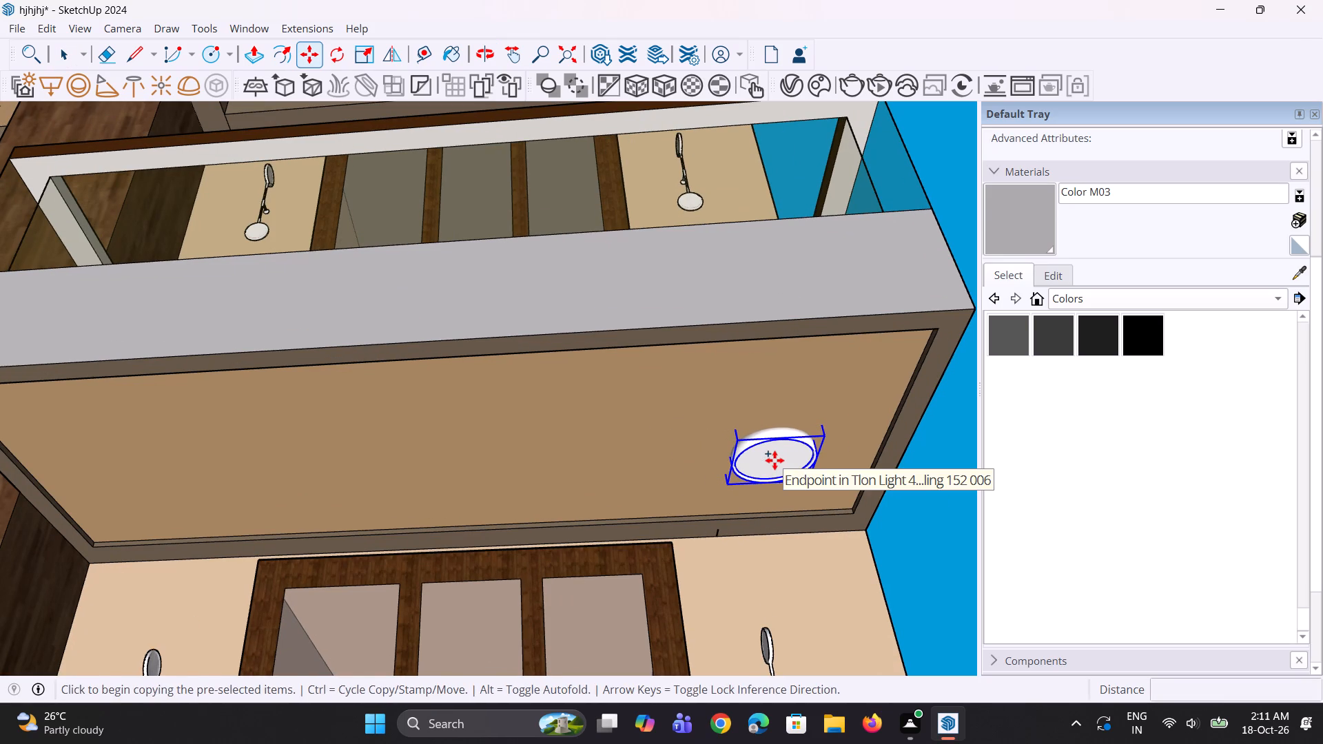
pyautogui.click(775, 460)
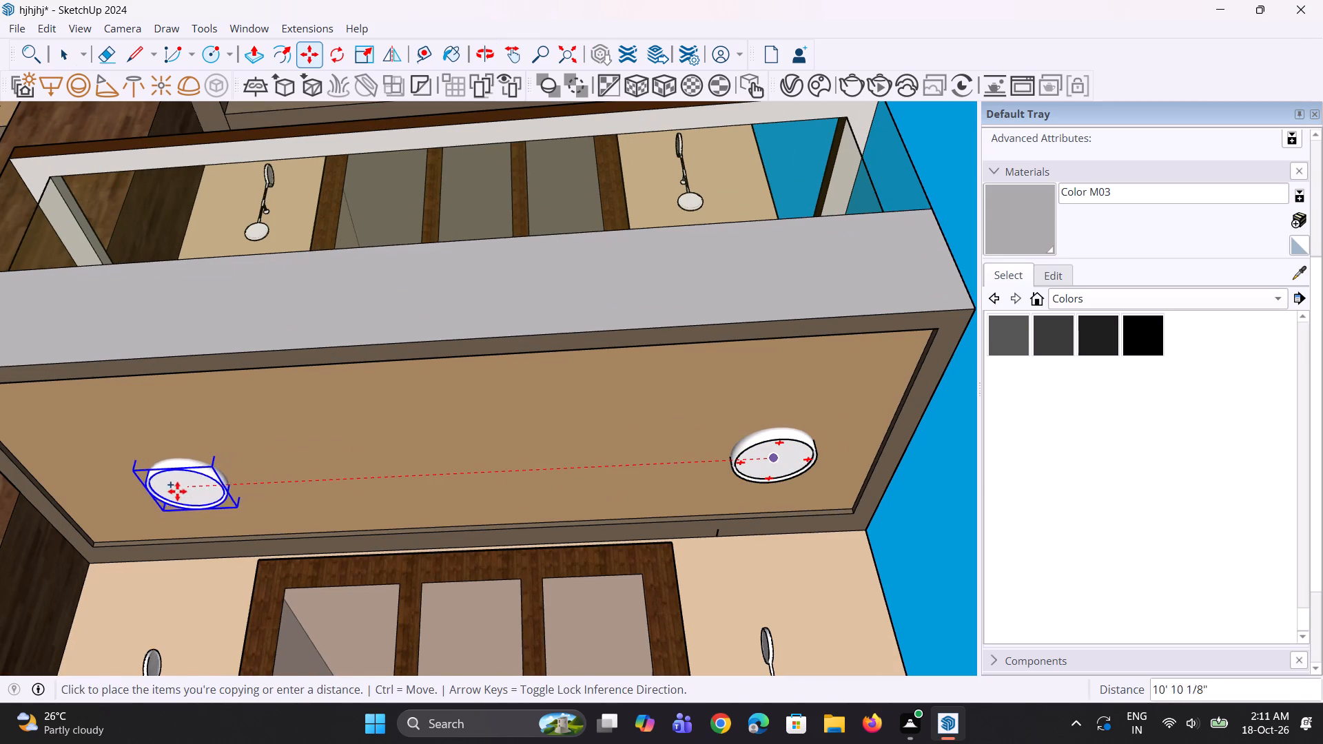
pyautogui.click(127, 497)
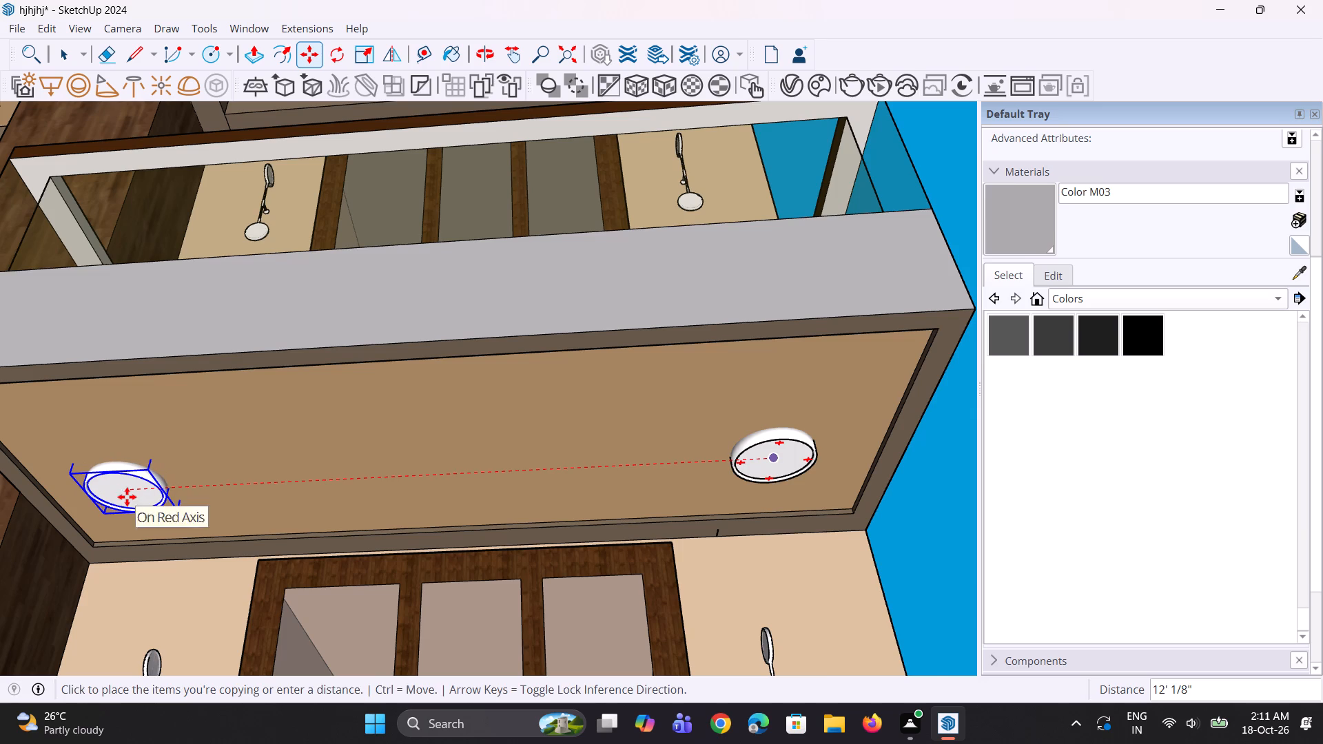
pyautogui.scroll(1, 559, 497)
pyautogui.moveTo(560, 497); pyautogui.dragTo(562, 415, button='middle')
pyautogui.press('space')
pyautogui.press('space')
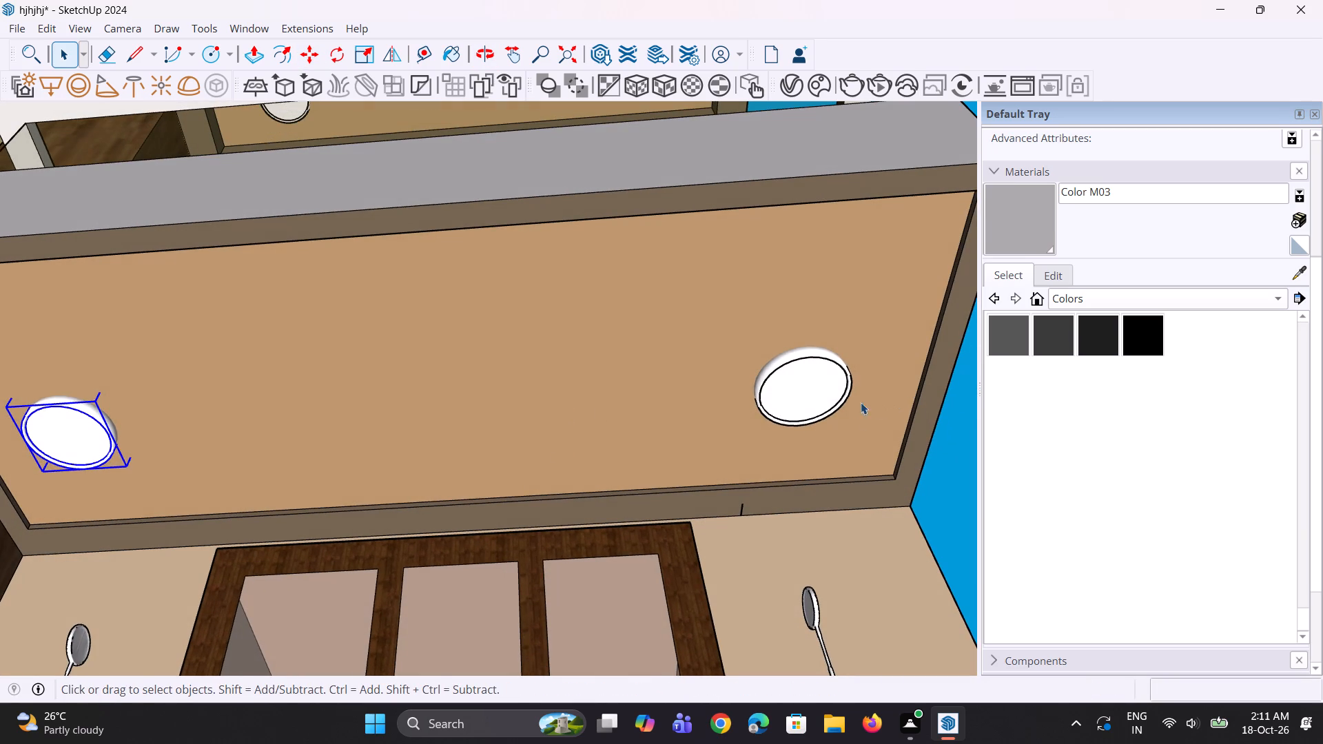
# Select both lights under this balcony and move them 10 1/8" along the green axis, away from the wall.
pyautogui.keyDown('ctrl'); pyautogui.click(827, 401); pyautogui.keyUp('ctrl')
pyautogui.press('m')
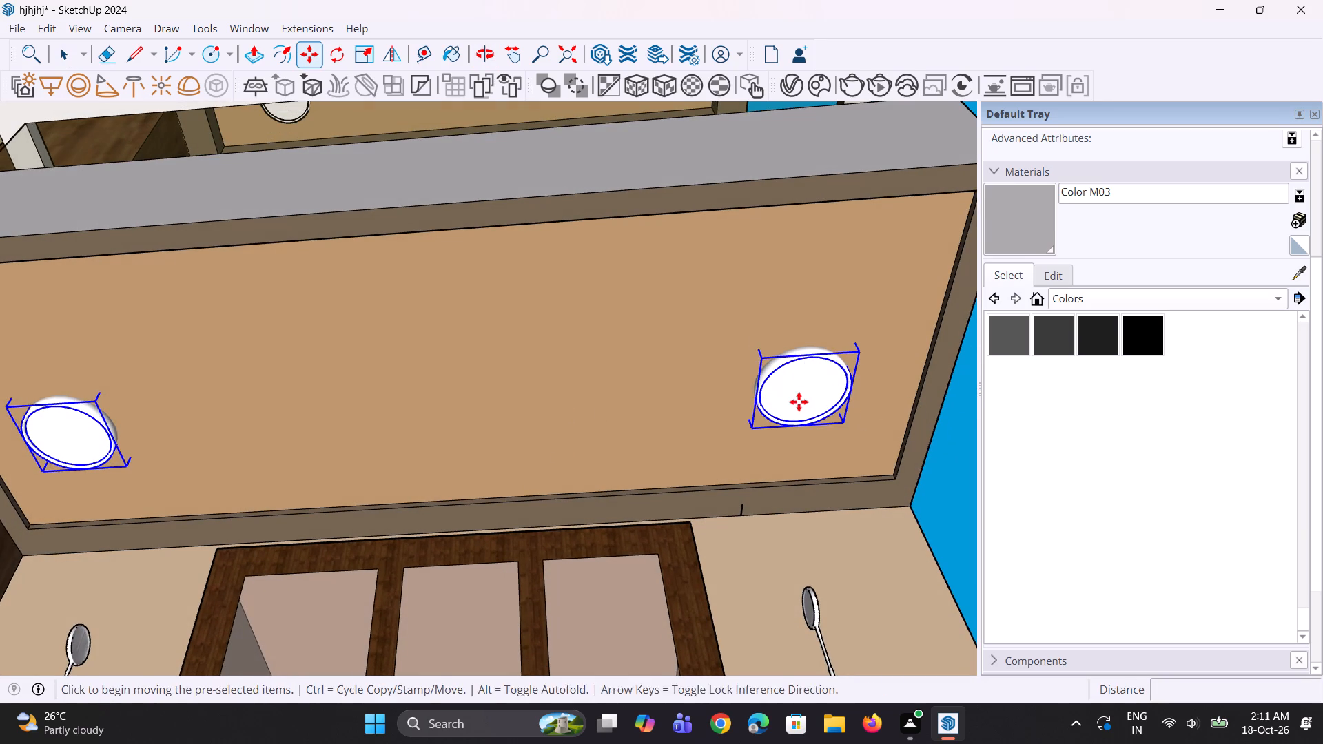
pyautogui.click(799, 402)
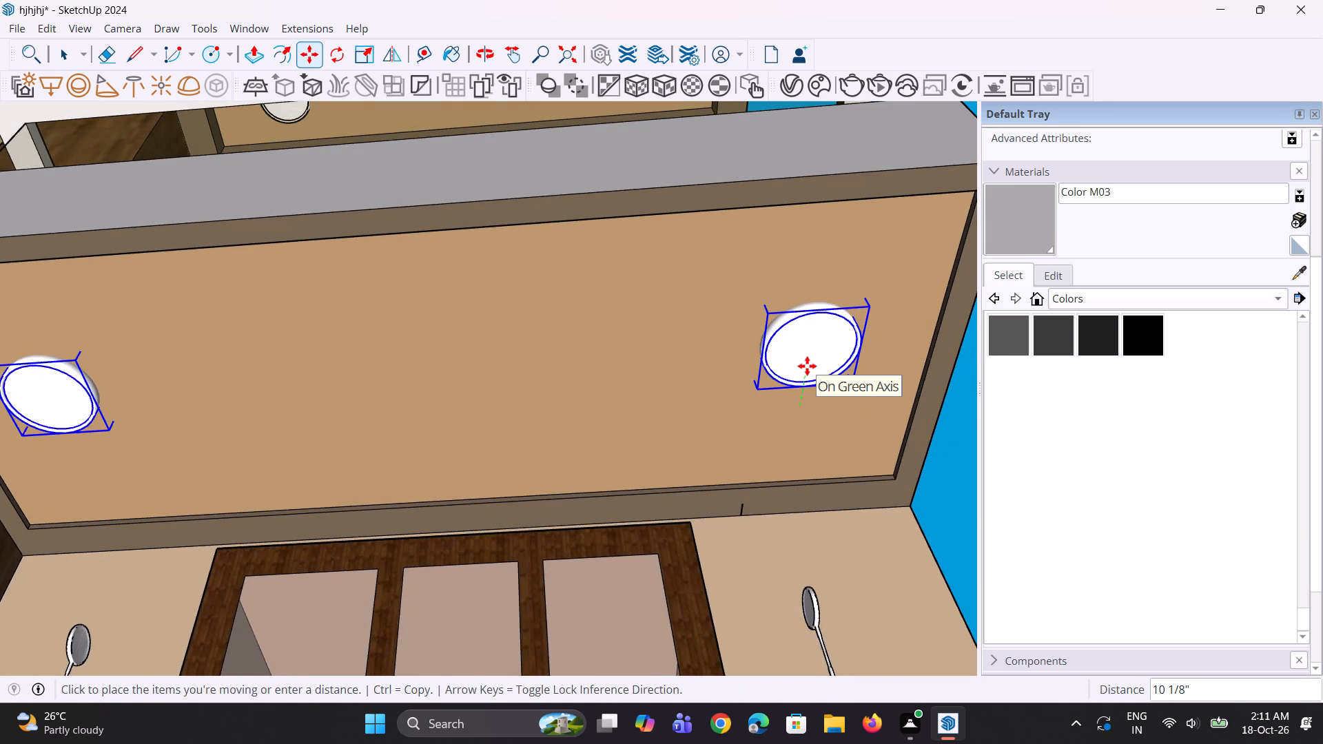
pyautogui.click(807, 366)
pyautogui.scroll(-10, 784, 431)
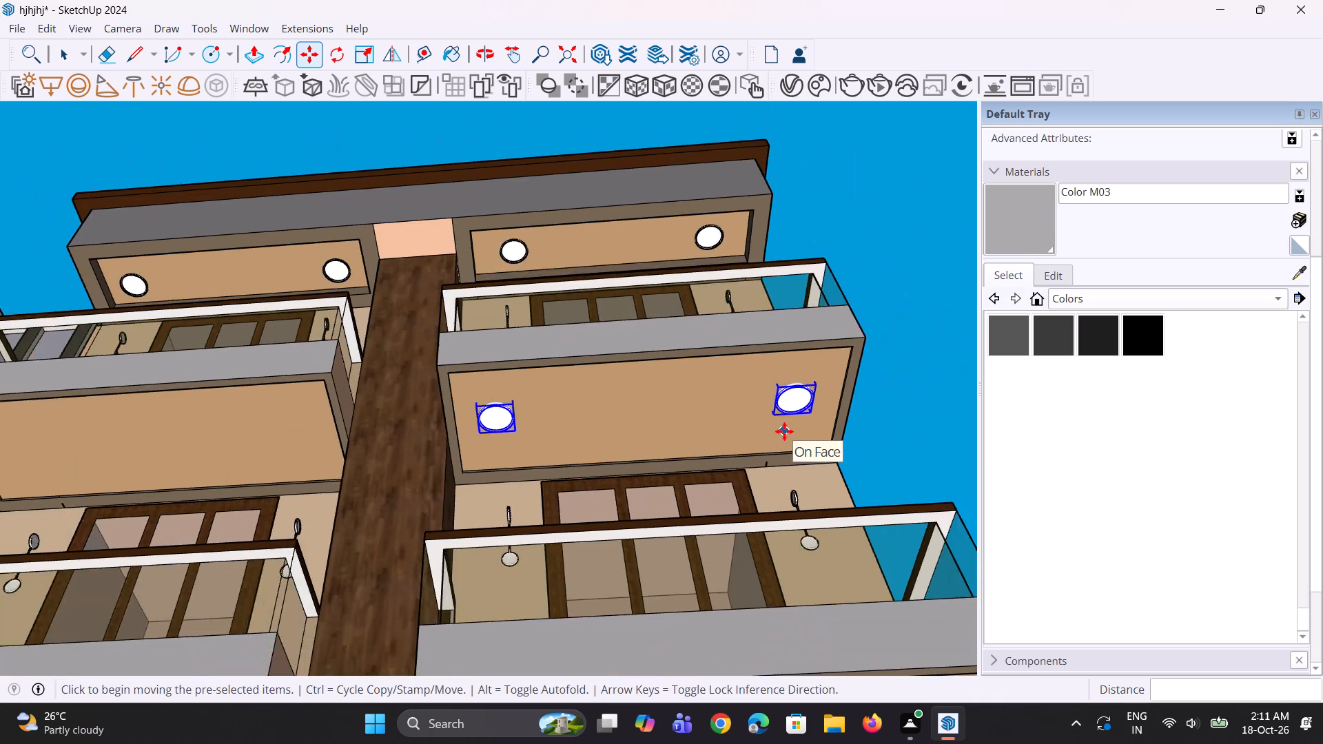
pyautogui.scroll(-5, 784, 431)
pyautogui.press('space')
pyautogui.press('space')
pyautogui.click(879, 413)
# Copy the pillar-end light about 8' 8" along the red axis, past the pillar, onto the neighbouring balcony's underside.
pyautogui.scroll(2, 630, 429)
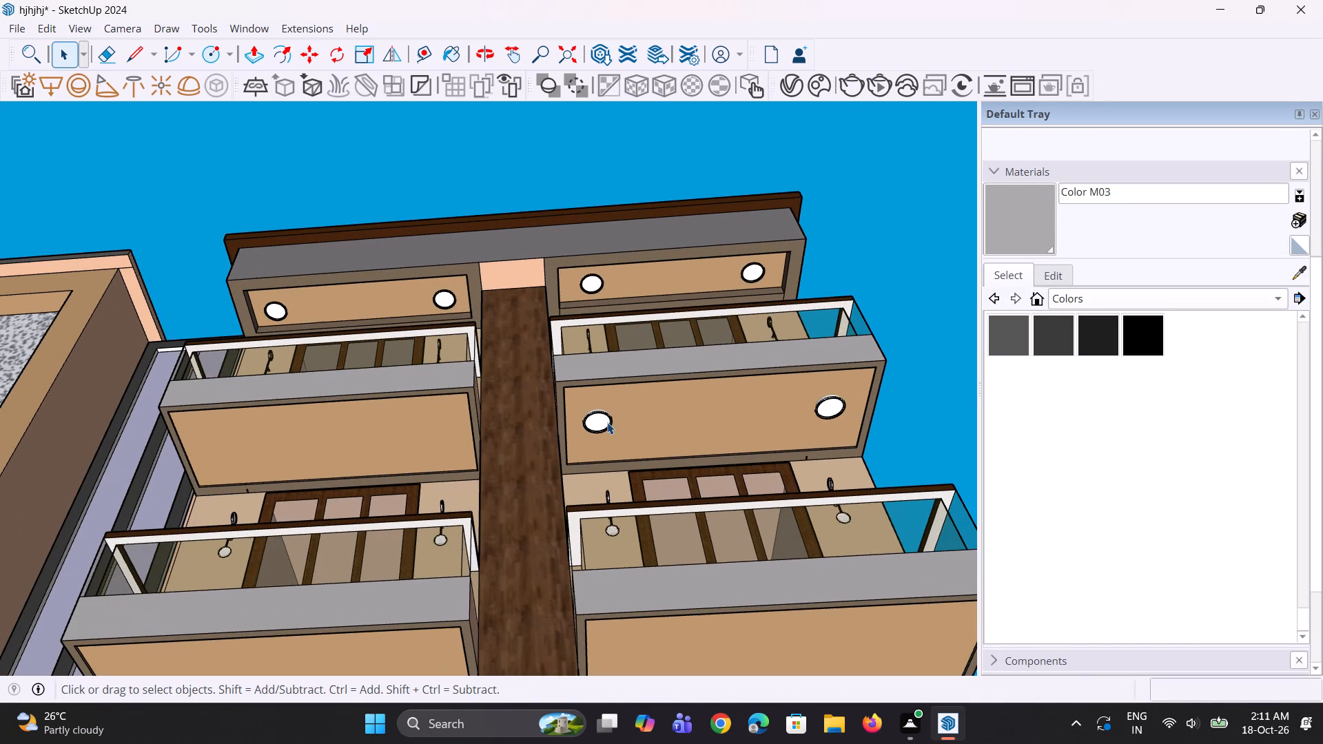
pyautogui.click(607, 422)
pyautogui.press('m')
pyautogui.click(606, 422)
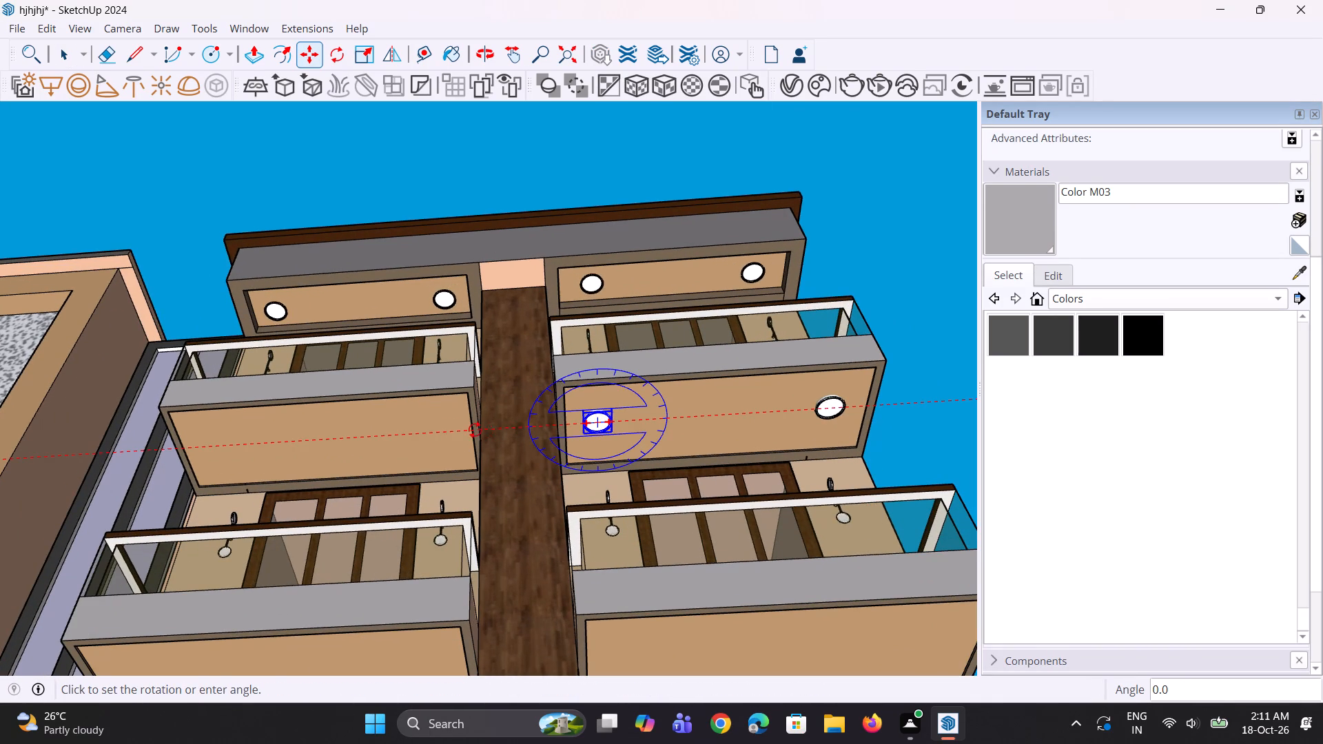
pyautogui.press('Escape')
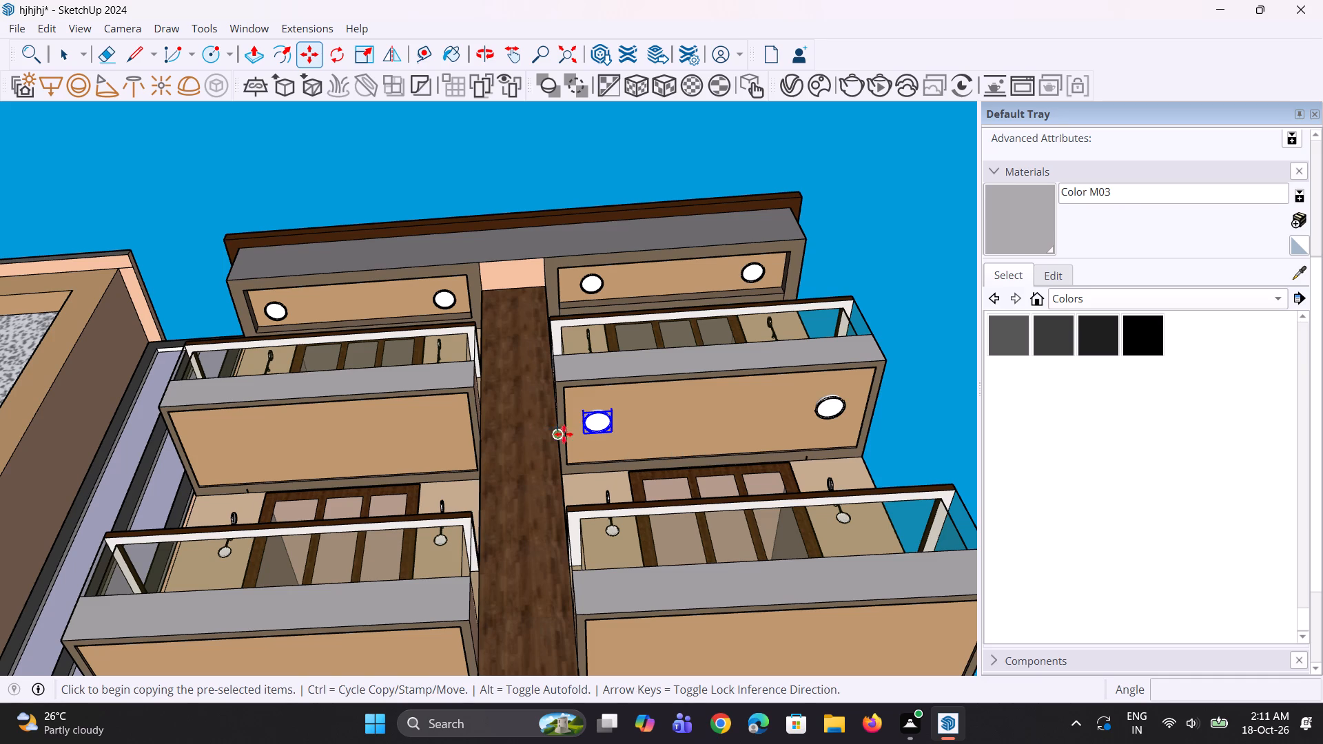
pyautogui.click(592, 430)
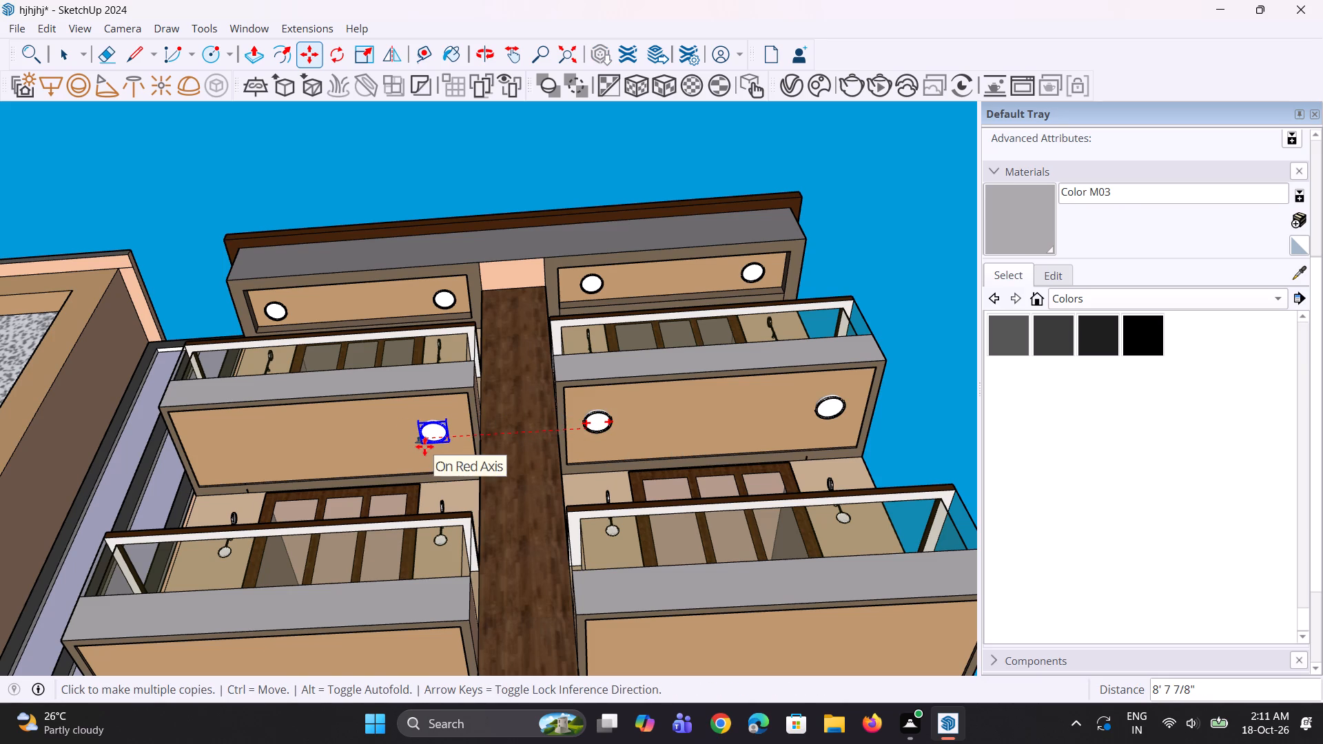
pyautogui.click(420, 445)
# Place another copy of the light along the red axis at the end of that neighbouring underside farthest from the pillar.
pyautogui.moveTo(455, 440); pyautogui.dragTo(471, 424, button='middle')
pyautogui.scroll(1, 461, 435)
pyautogui.moveTo(471, 424); pyautogui.dragTo(486, 399, button='middle')
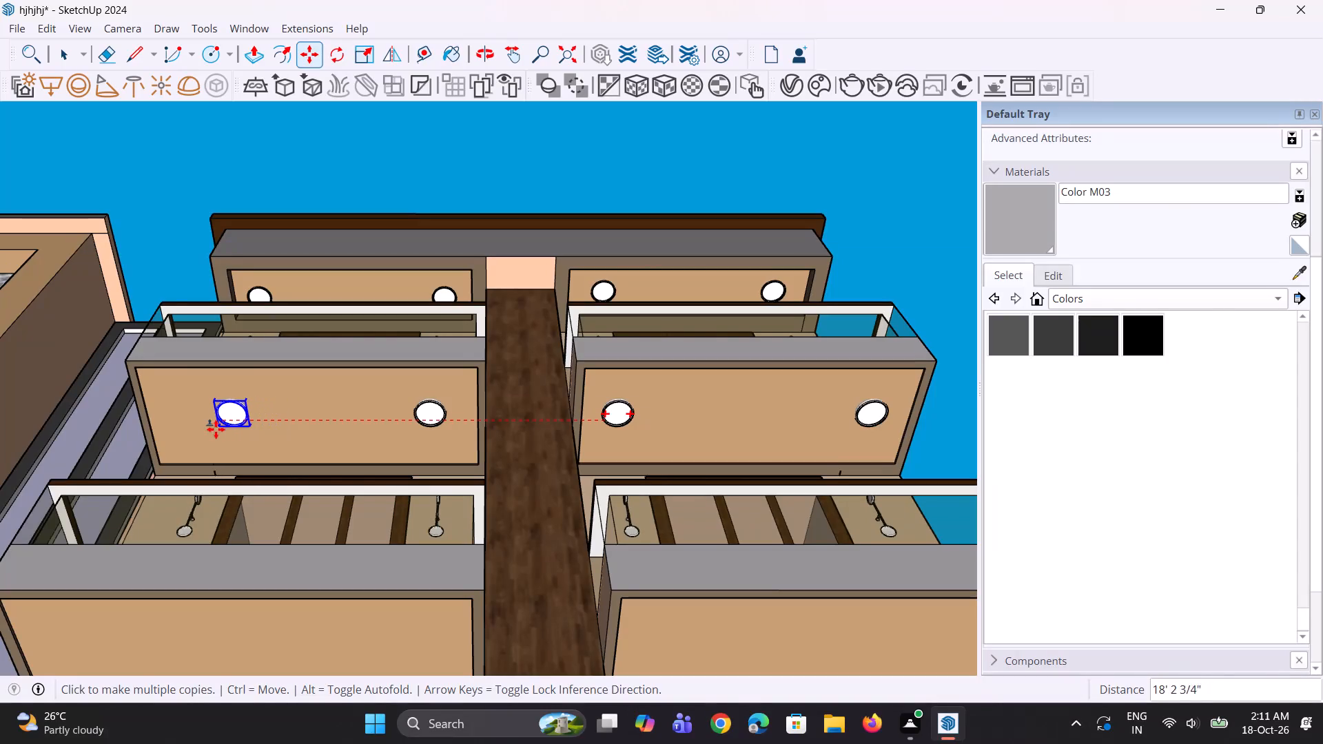
pyautogui.click(189, 429)
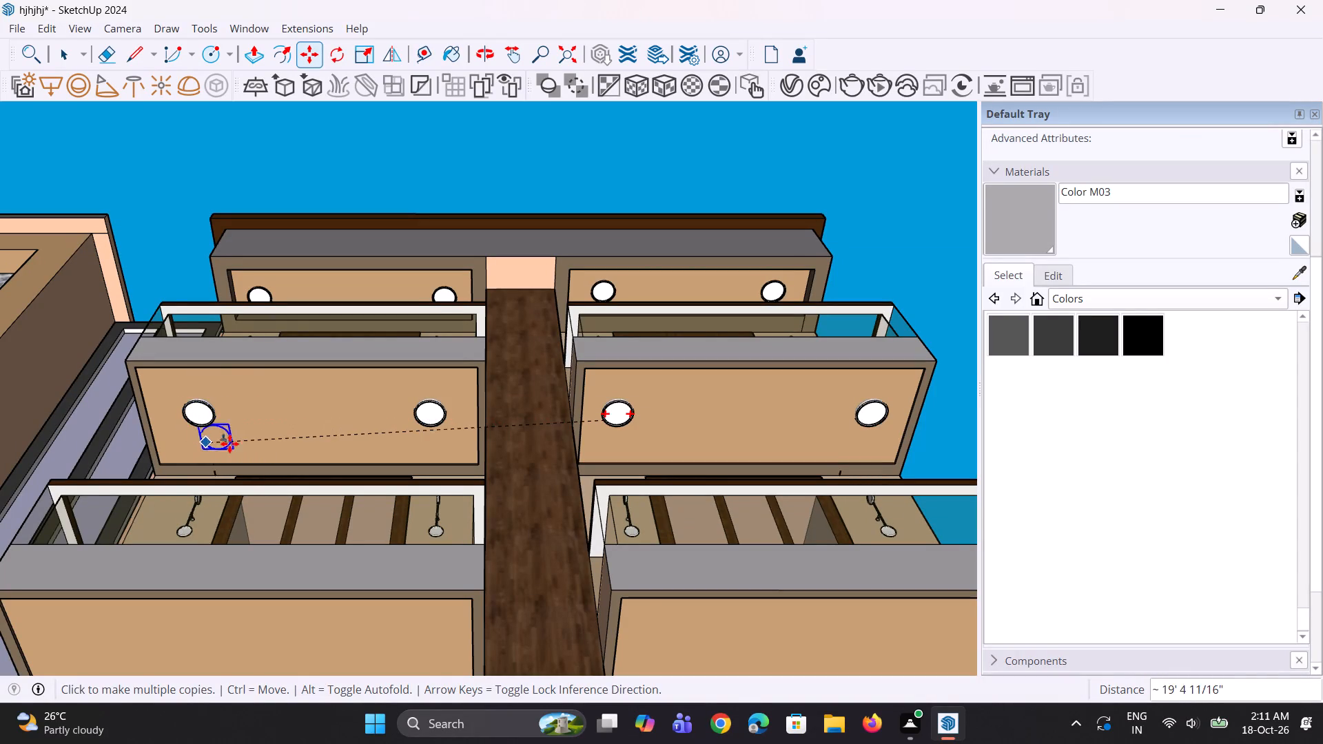
# Copy the pillar-end light on the hotel-sign side 14' 10 1/16" straight down the blue axis to the balcony below.
pyautogui.press('space')
pyautogui.press('space')
pyautogui.scroll(-4, 351, 411)
pyautogui.moveTo(363, 414); pyautogui.dragTo(357, 427, button='middle')
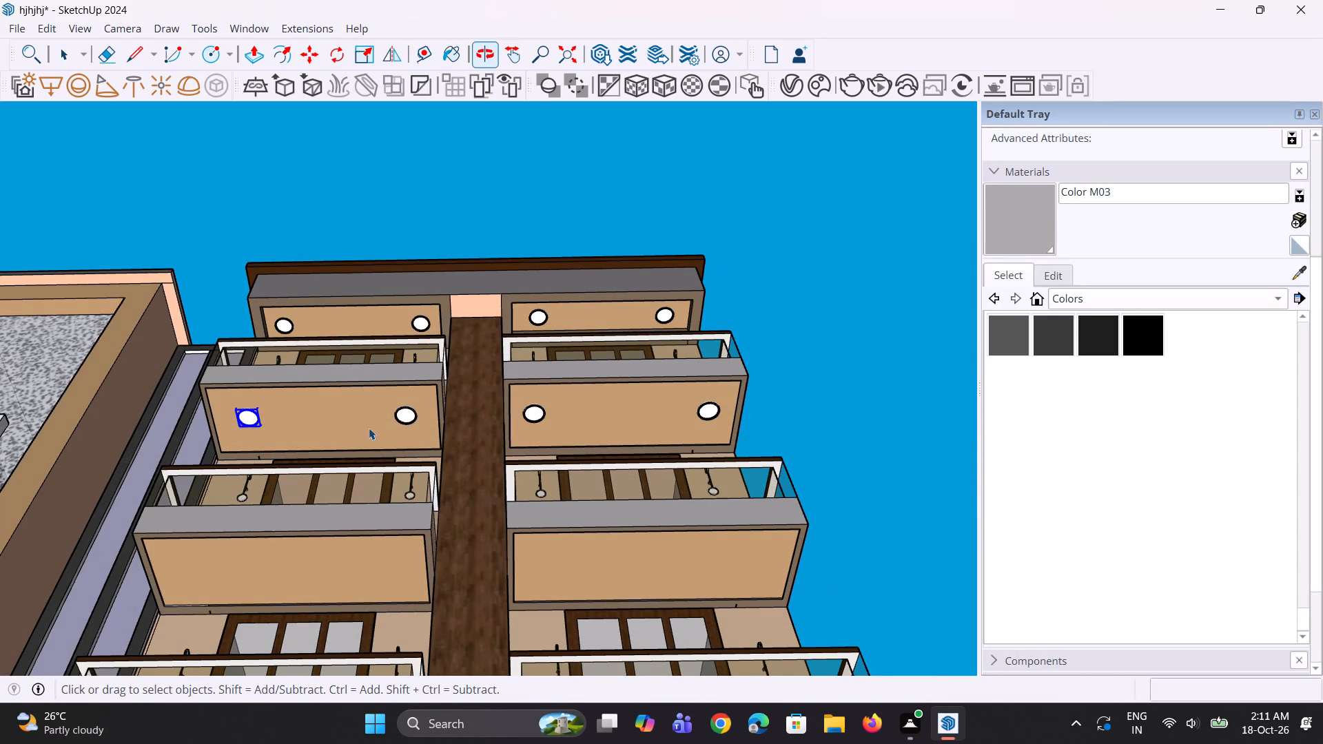
pyautogui.click(409, 418)
pyautogui.press('m')
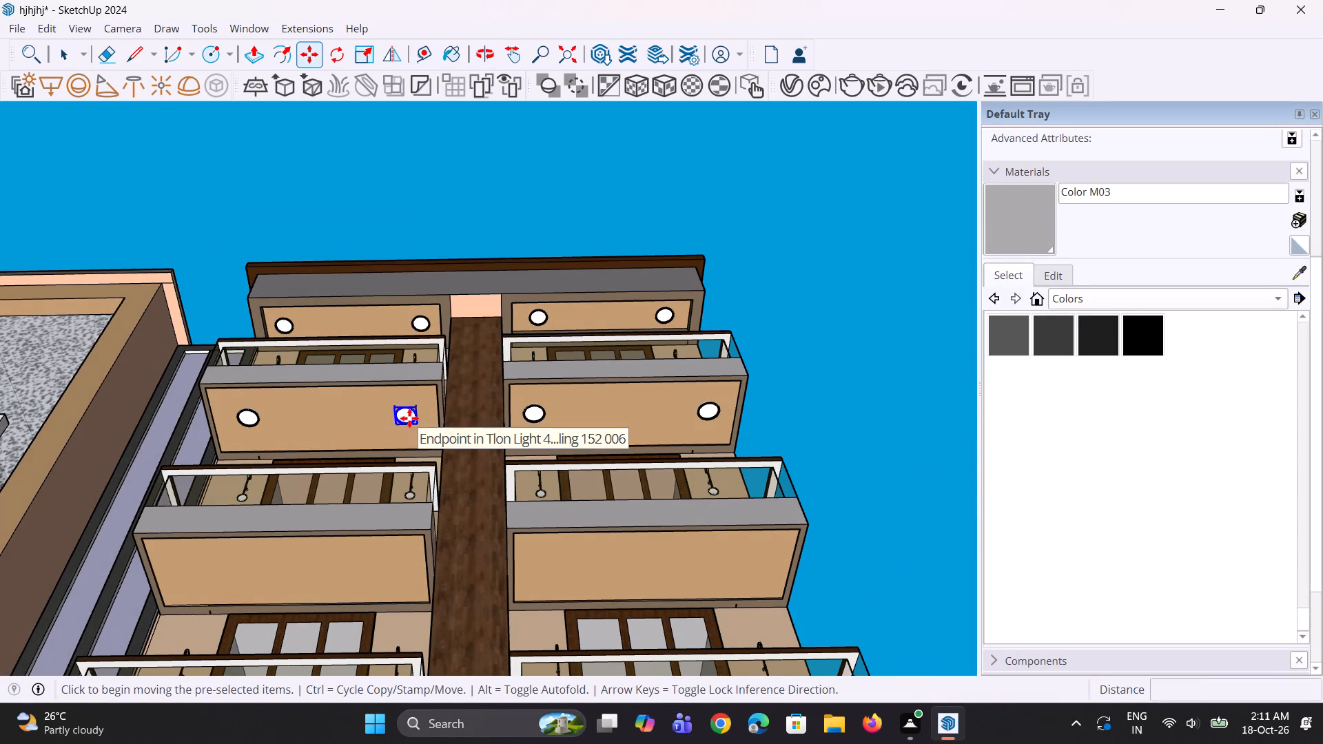
pyautogui.click(409, 418)
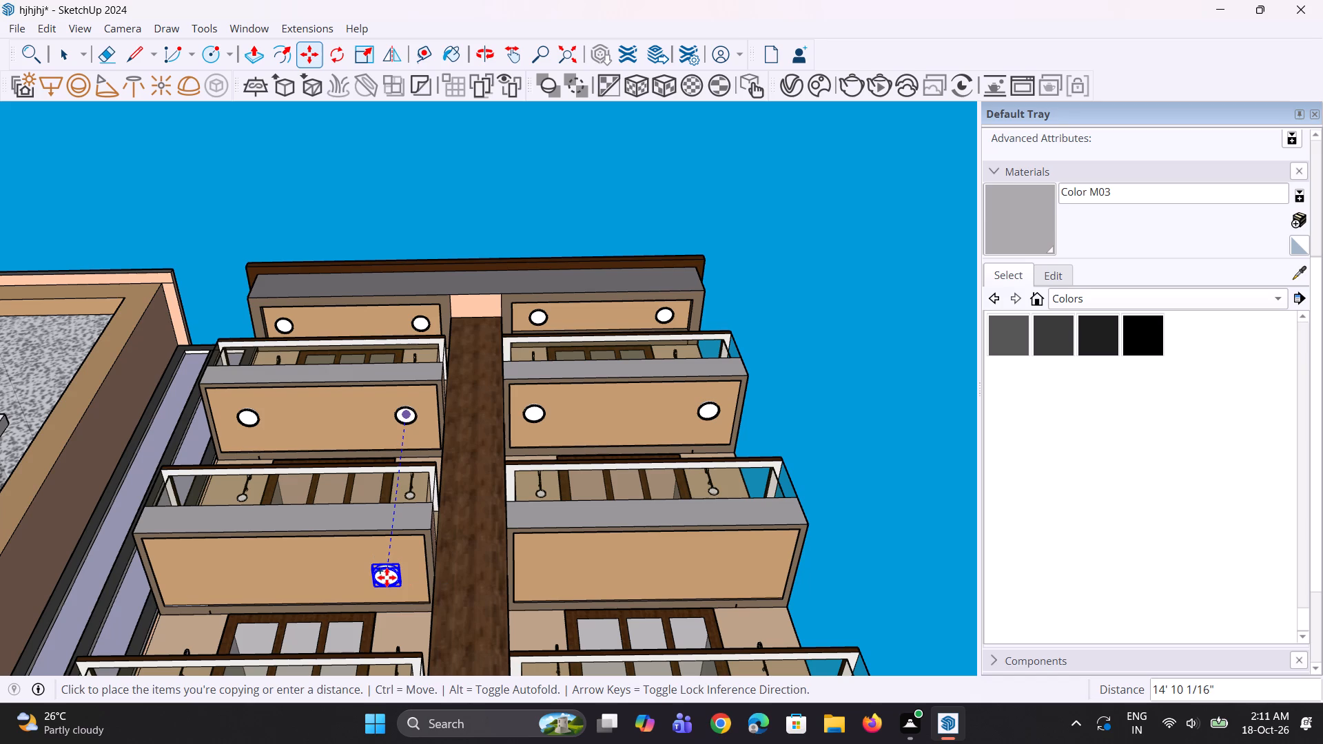
pyautogui.click(386, 577)
# Move the copied light 11 1/16" to adjust its position beneath this lower balcony.
pyautogui.moveTo(391, 586); pyautogui.dragTo(419, 524, button='middle')
pyautogui.scroll(1, 407, 563)
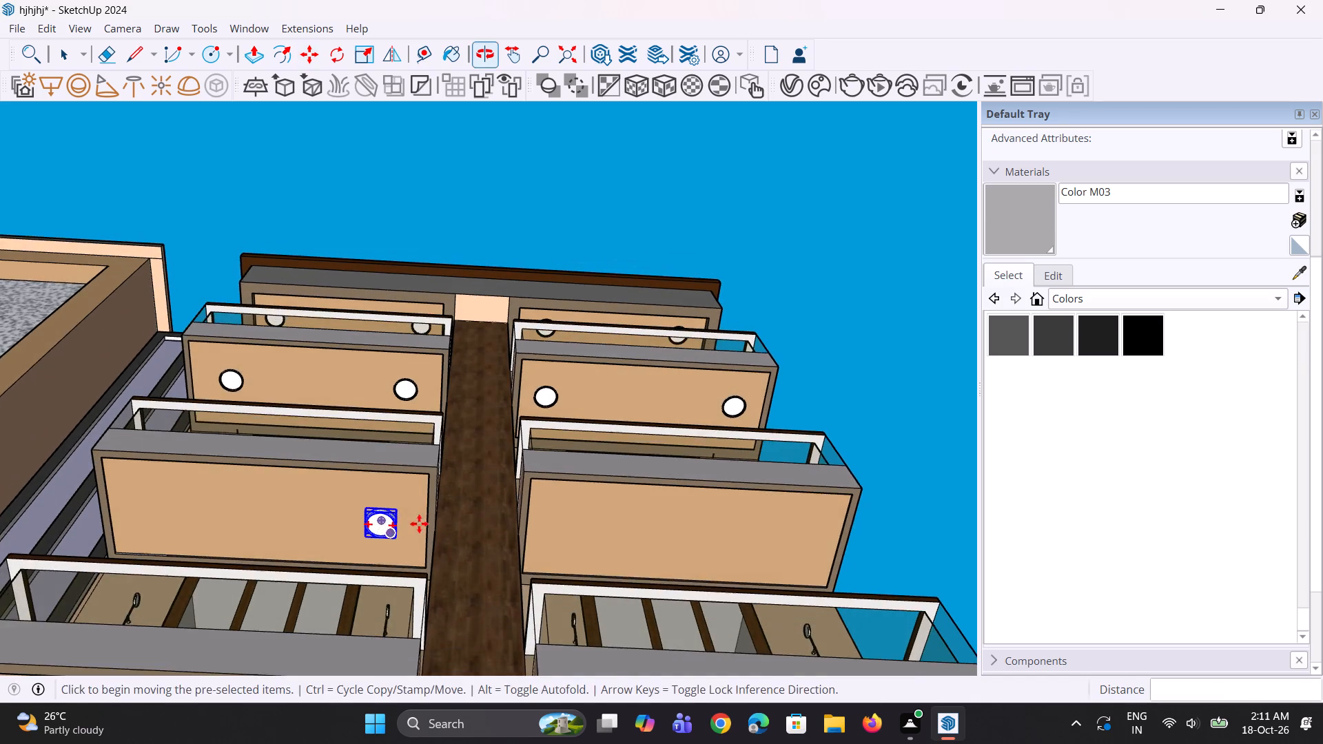
pyautogui.scroll(4, 394, 517)
pyautogui.press('space')
pyautogui.press('space')
pyautogui.moveTo(404, 530); pyautogui.dragTo(387, 583, button='middle')
pyautogui.scroll(3, 383, 587)
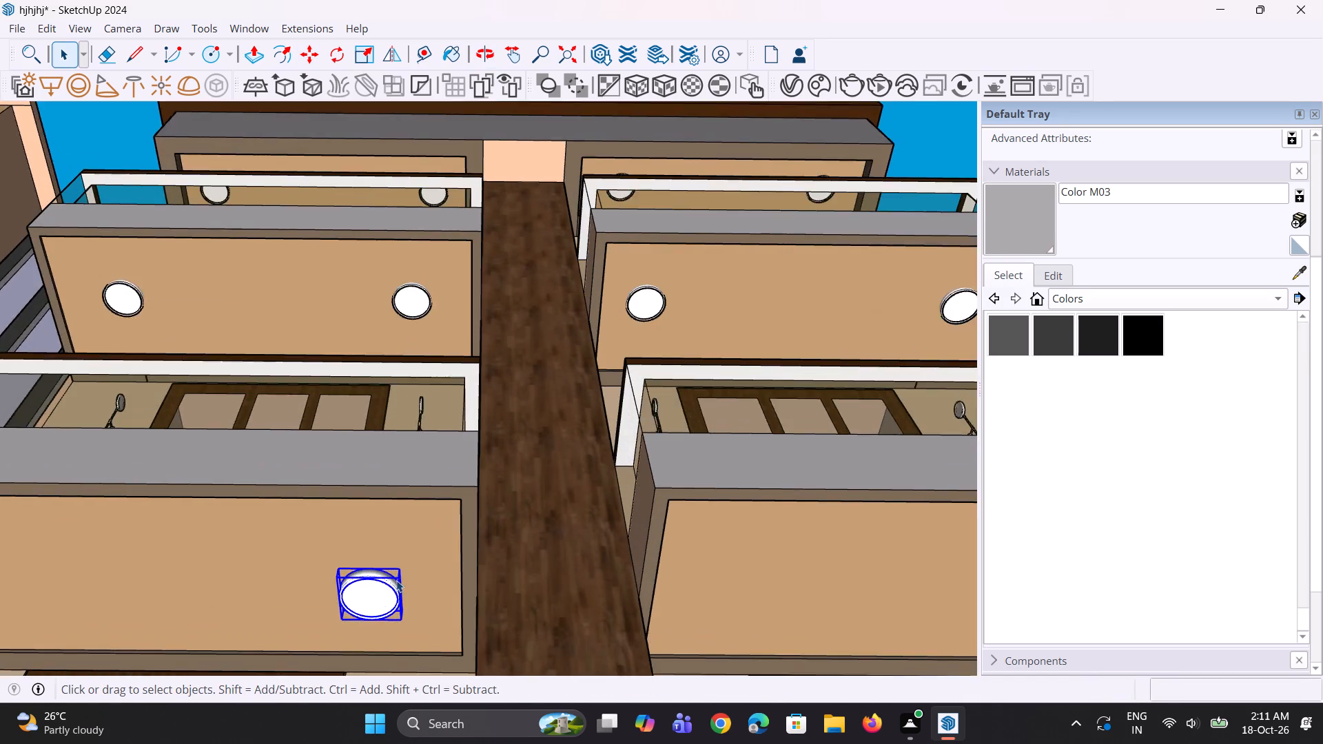
pyautogui.scroll(3, 396, 580)
pyautogui.press('m')
pyautogui.click(400, 575)
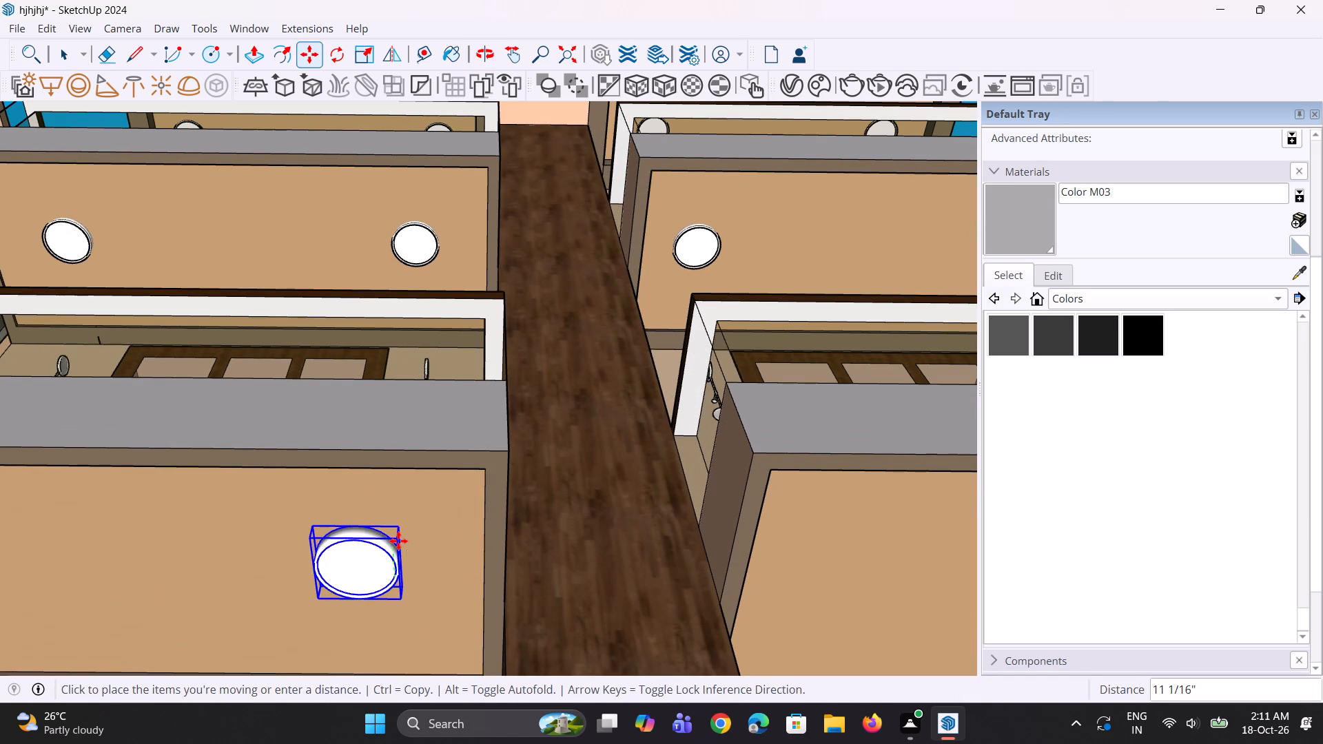
pyautogui.click(398, 541)
# Raise the light about 11 11/16" along the blue axis onto the lower balcony's underside.
pyautogui.moveTo(399, 550); pyautogui.dragTo(293, 577, button='middle')
pyautogui.scroll(3, 347, 623)
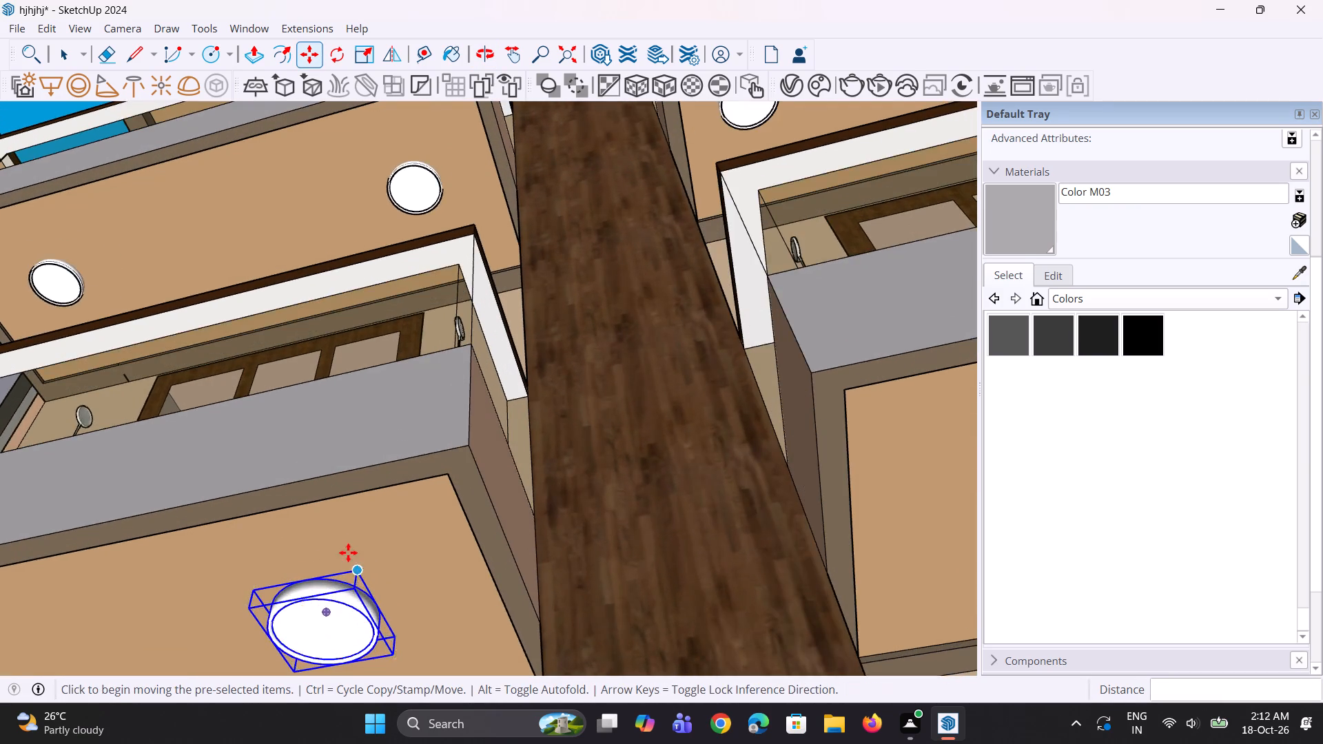
pyautogui.scroll(-4, 348, 552)
pyautogui.scroll(-9, 348, 471)
pyautogui.moveTo(369, 563); pyautogui.dragTo(371, 608, button='middle')
pyautogui.scroll(4, 368, 593)
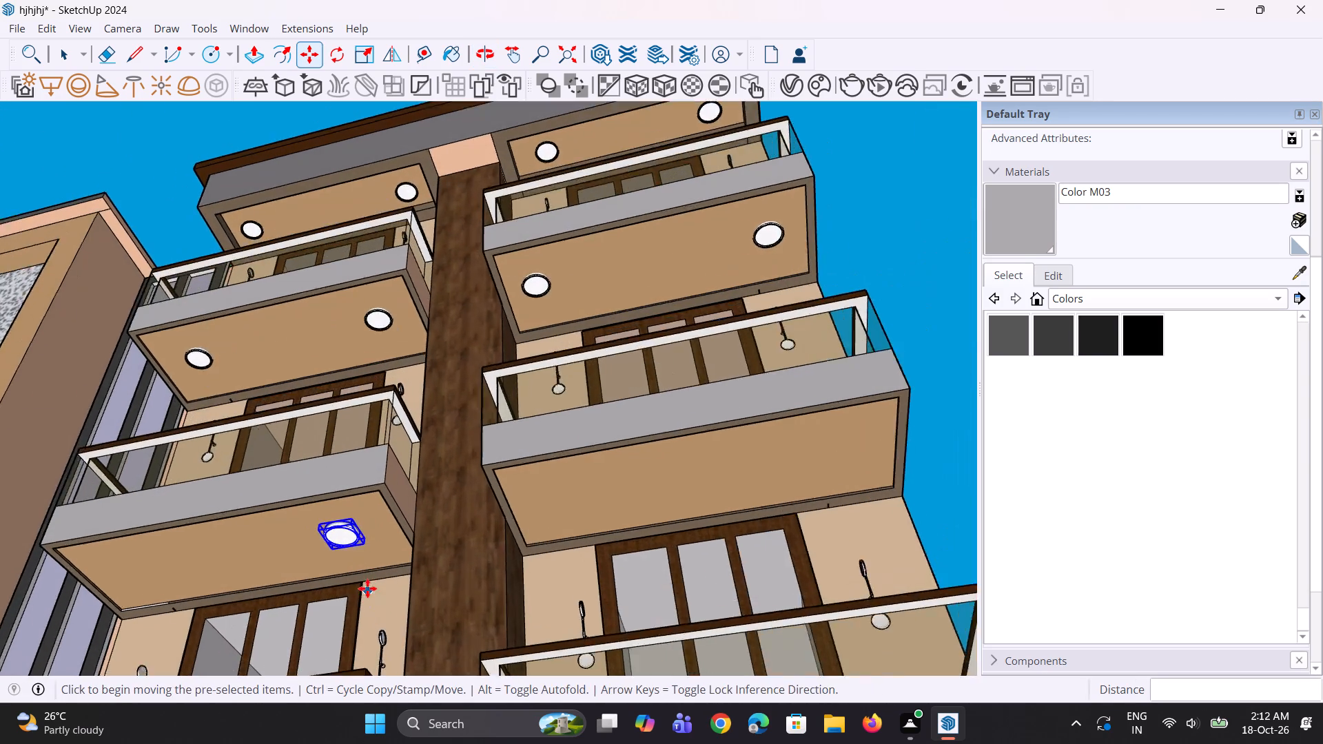
pyautogui.scroll(5, 372, 549)
pyautogui.click(362, 512)
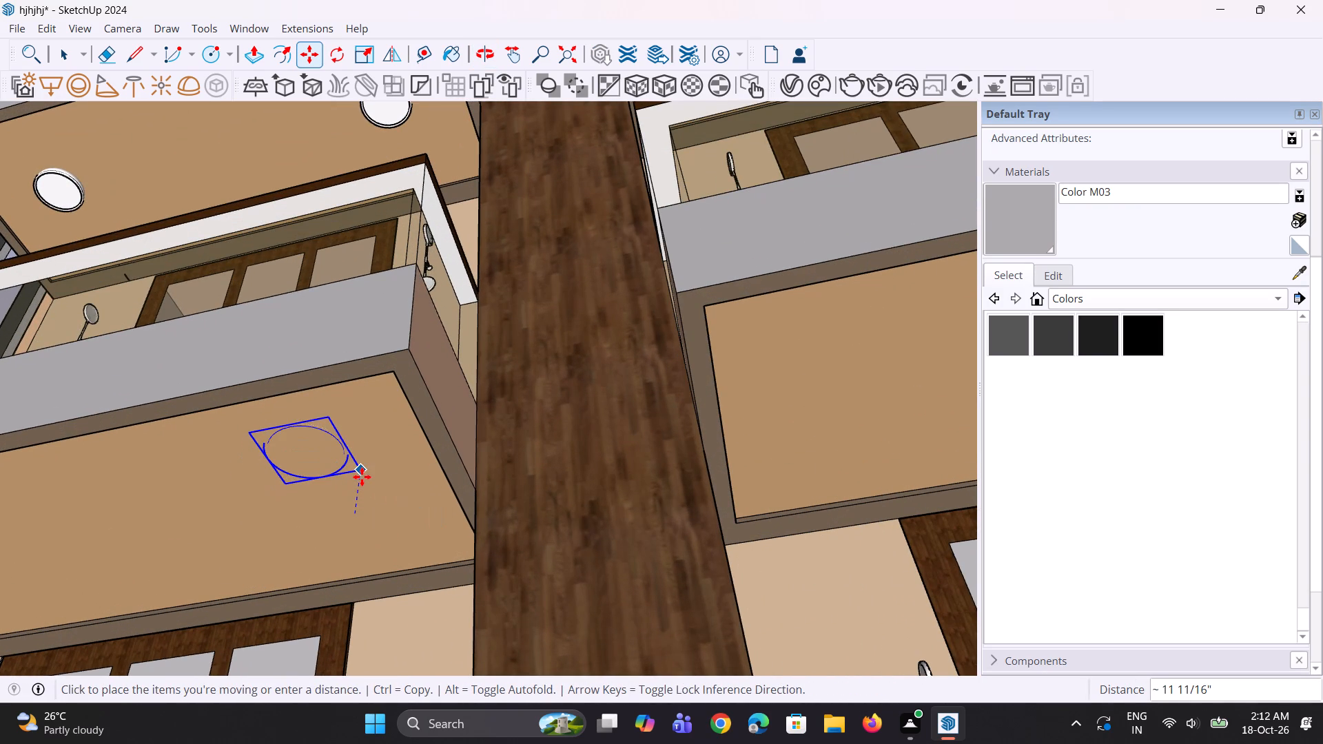
pyautogui.click(362, 480)
# Nudge the pillar-end light slightly to fine-tune its position on this underside, and clear the selection.
pyautogui.moveTo(378, 506); pyautogui.dragTo(446, 516, button='middle')
pyautogui.press('space')
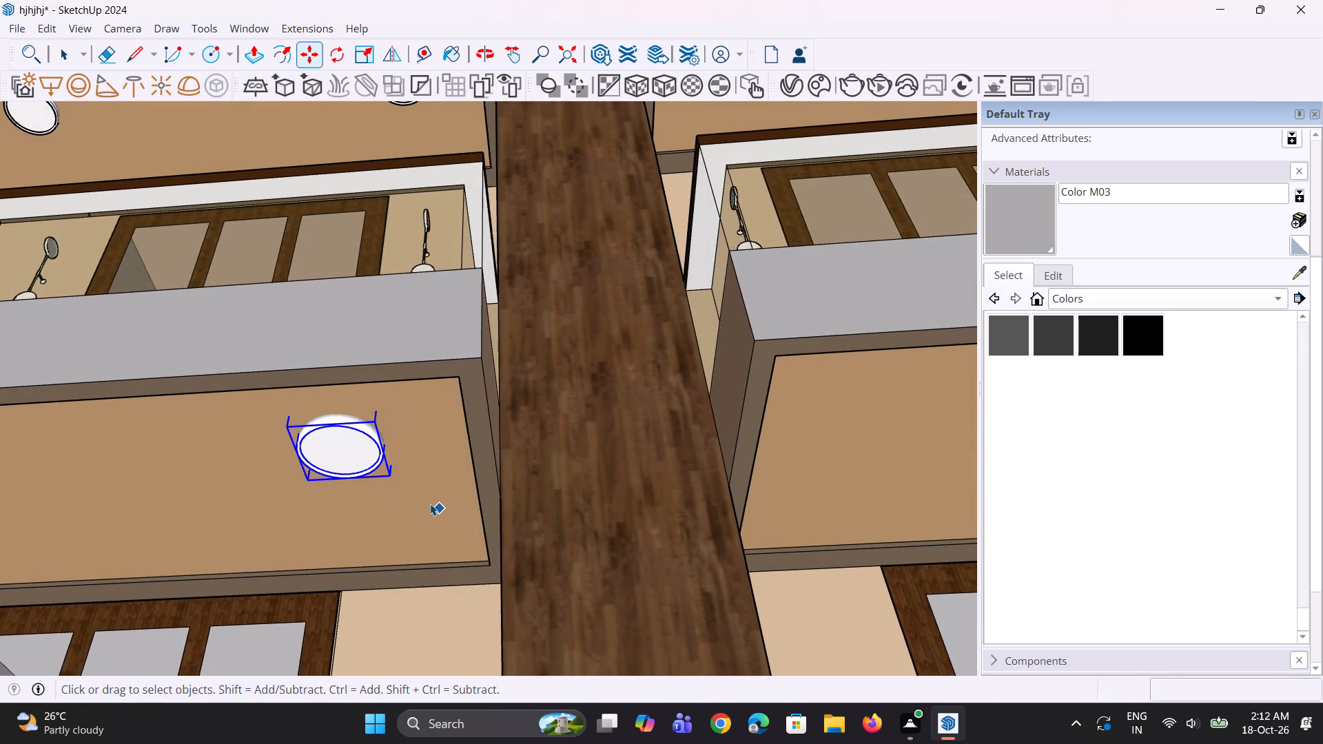
pyautogui.press('space')
pyautogui.scroll(1, 389, 480)
pyautogui.press('m')
pyautogui.scroll(1, 391, 478)
pyautogui.click(396, 475)
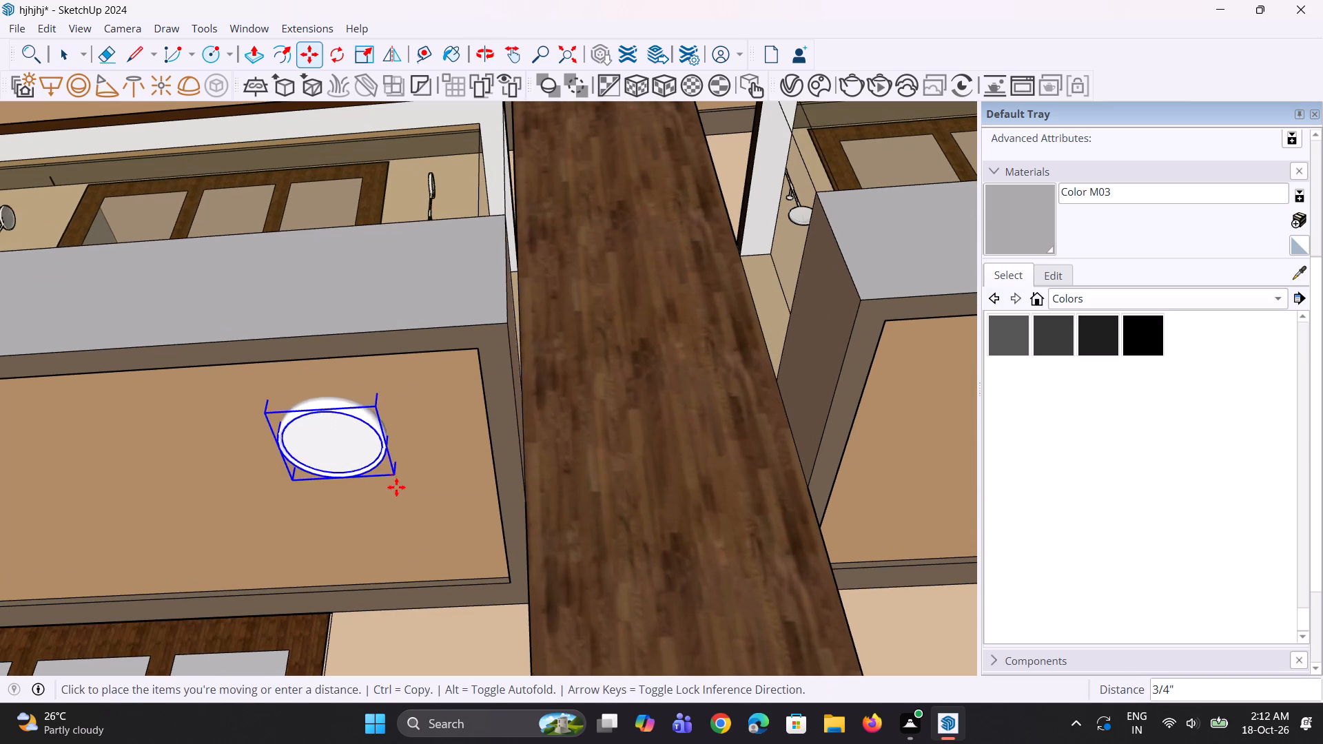
pyautogui.click(398, 494)
pyautogui.scroll(-9, 416, 537)
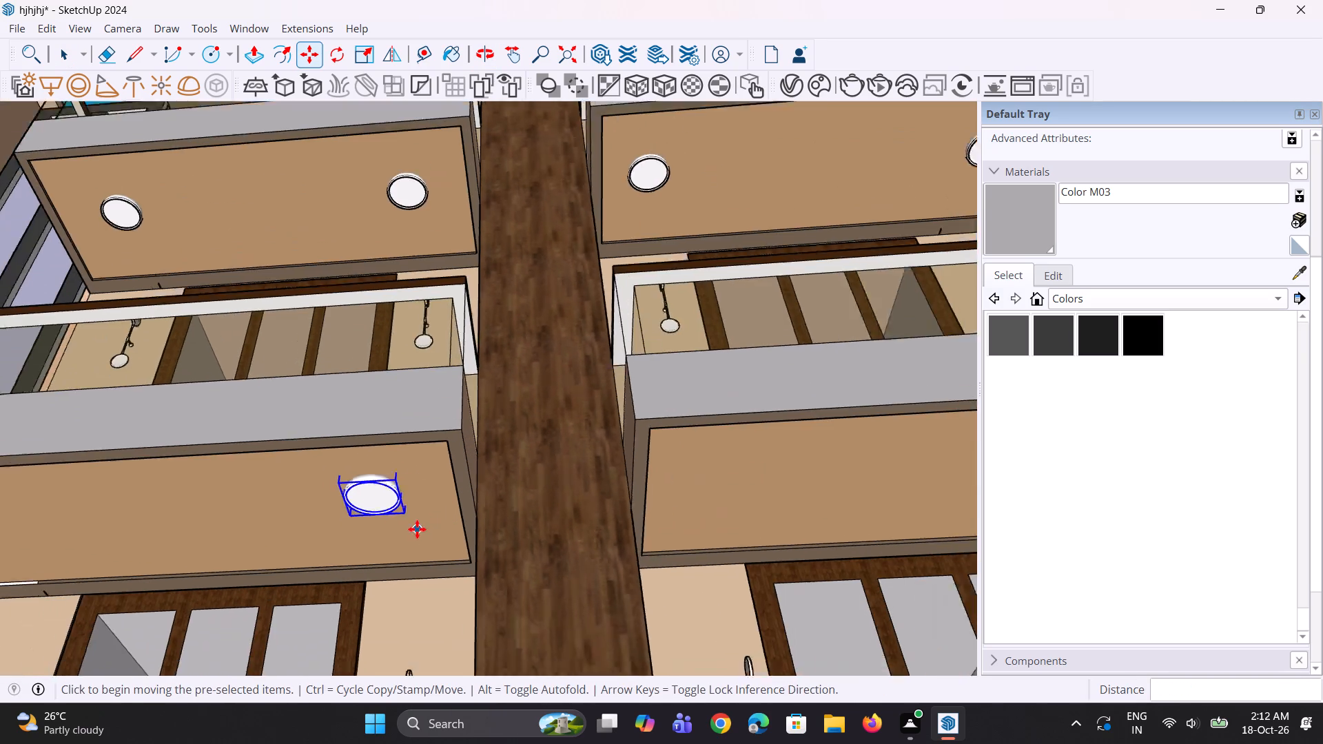
pyautogui.scroll(-1, 417, 529)
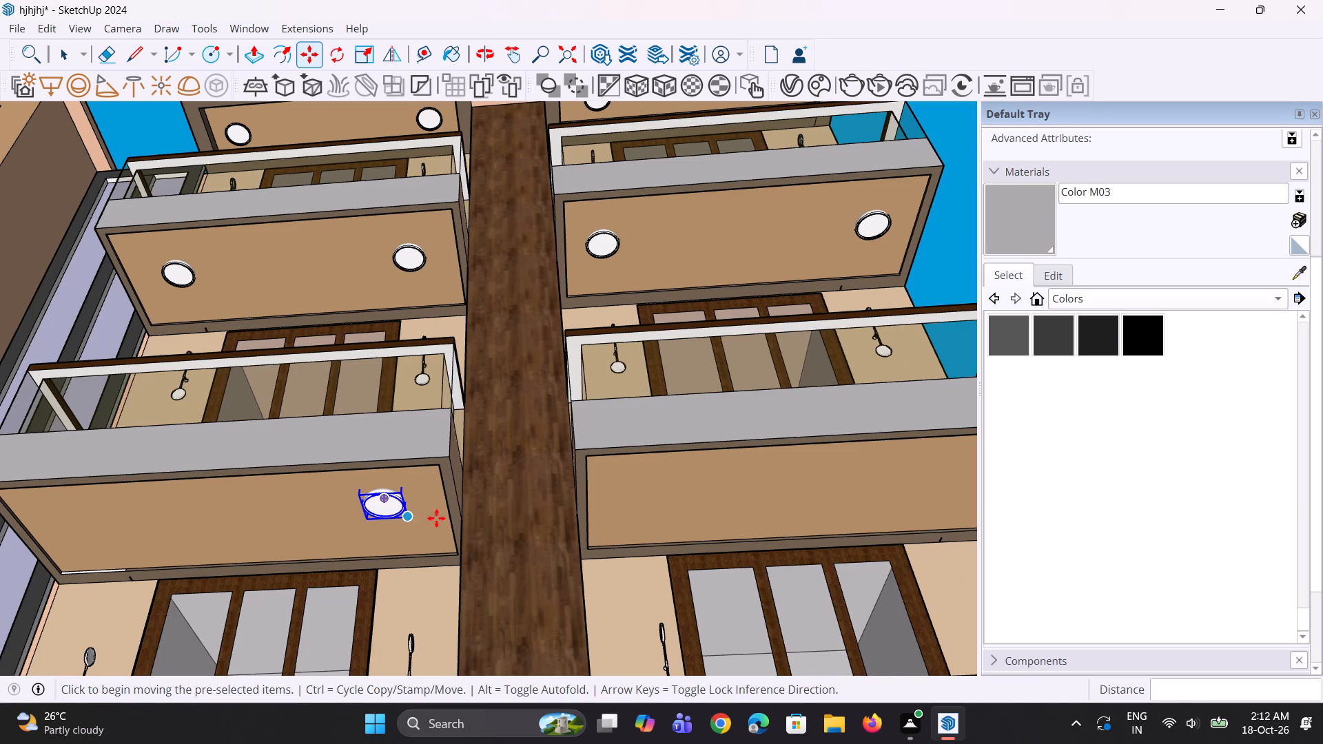
pyautogui.scroll(-9, 439, 467)
pyautogui.press('space')
pyautogui.press('space')
pyautogui.click(834, 428)
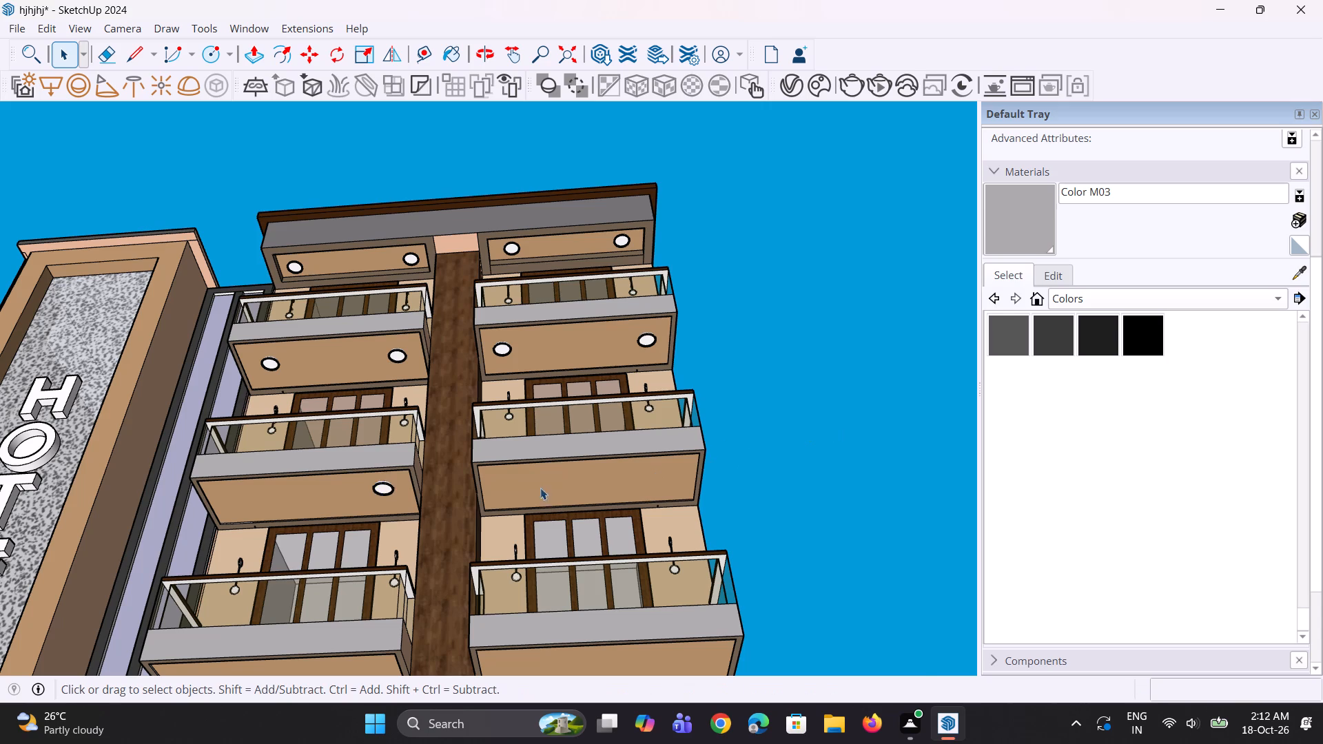
# Copy that light about 10' 2" along the red axis to the hotel-sign end of the same balcony underside.
pyautogui.scroll(6, 353, 494)
pyautogui.click(390, 488)
pyautogui.press('m')
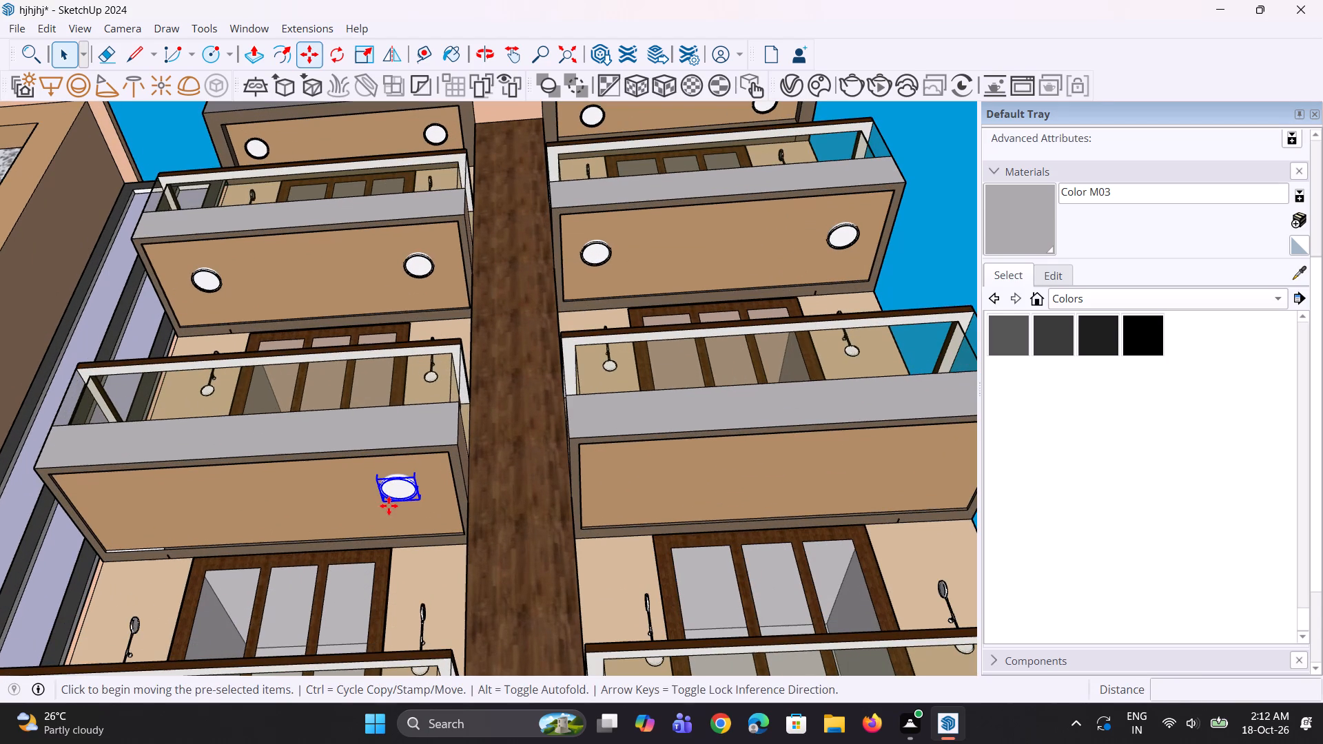
pyautogui.click(403, 499)
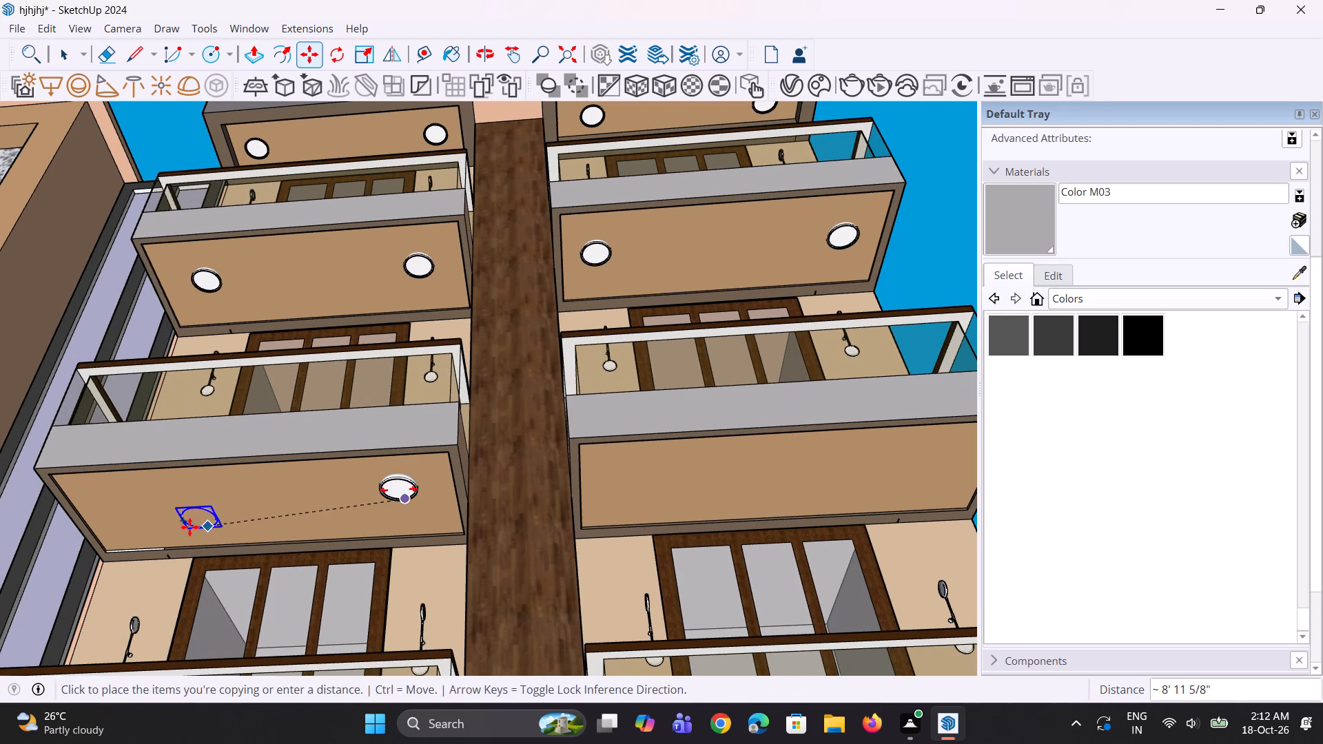
pyautogui.click(154, 517)
pyautogui.moveTo(292, 519); pyautogui.dragTo(329, 471, button='middle')
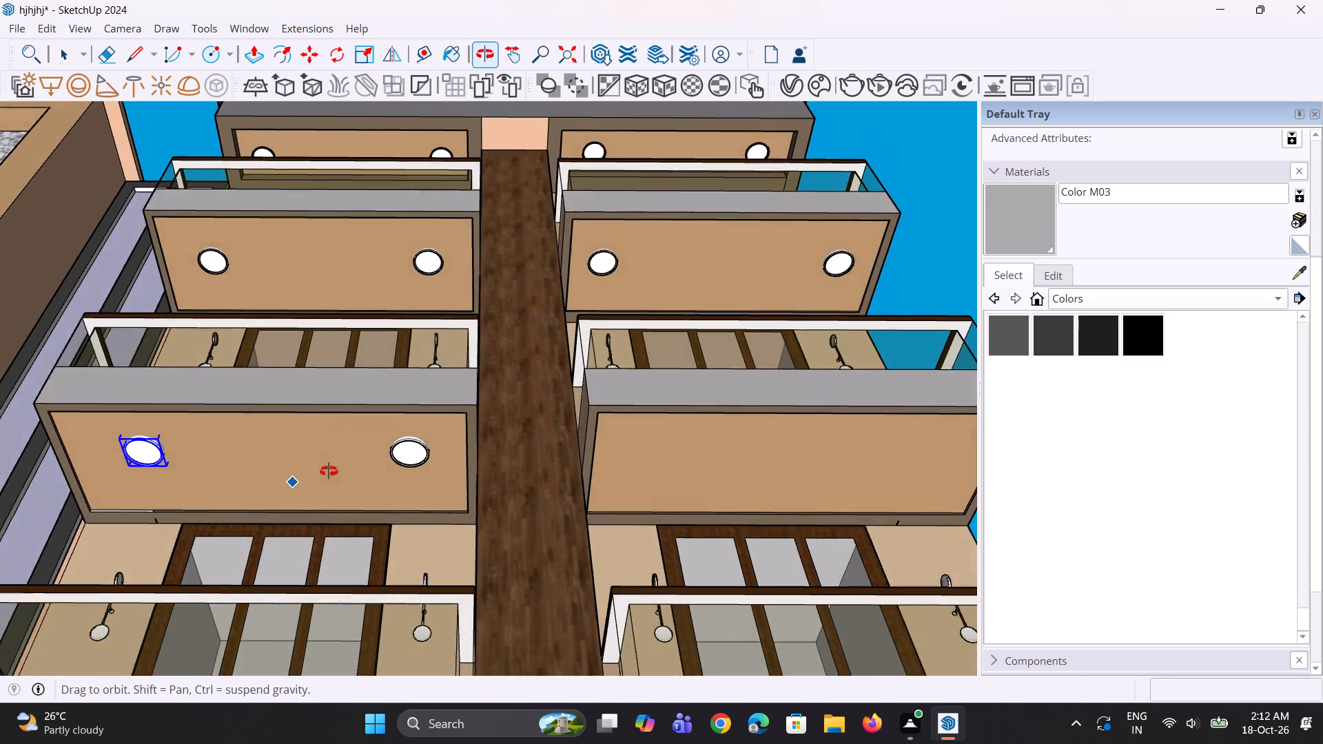
pyautogui.moveTo(329, 471); pyautogui.dragTo(338, 454, button='middle')
pyautogui.press('space')
pyautogui.press('space')
pyautogui.scroll(-4, 319, 476)
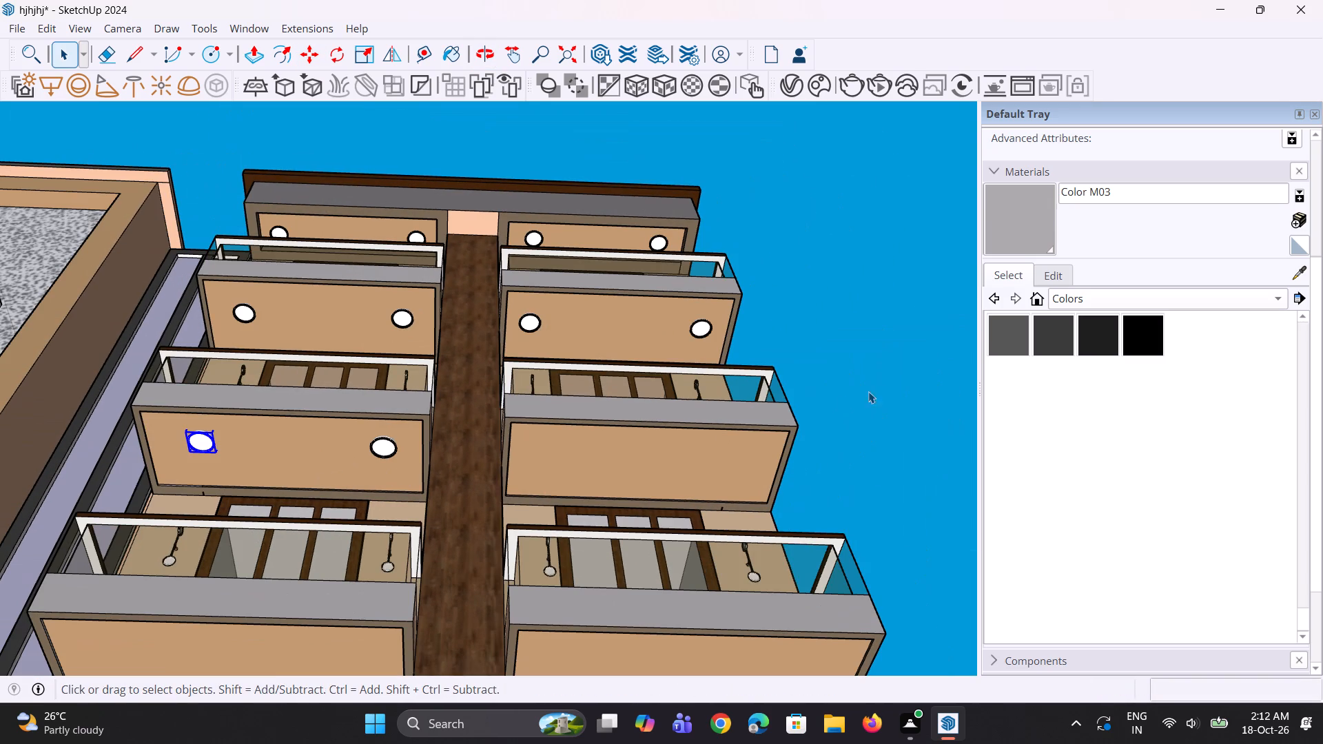
pyautogui.click(910, 384)
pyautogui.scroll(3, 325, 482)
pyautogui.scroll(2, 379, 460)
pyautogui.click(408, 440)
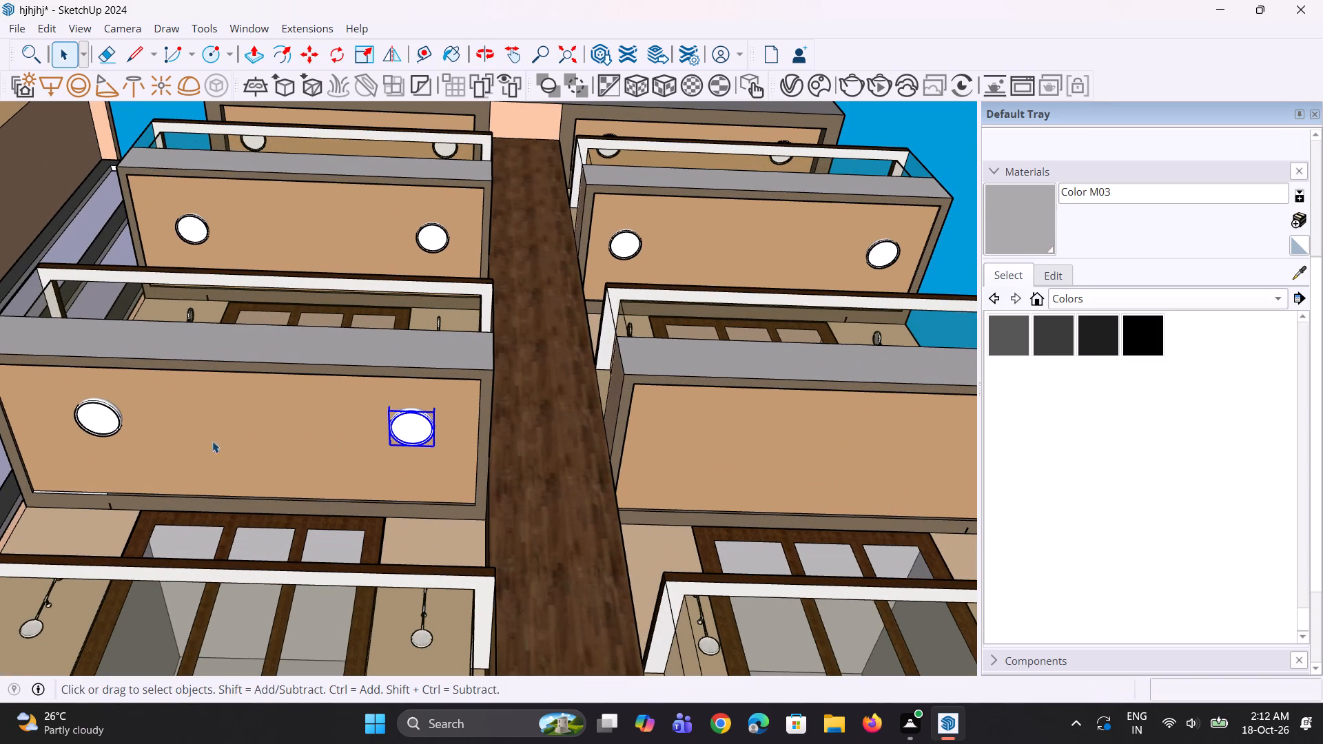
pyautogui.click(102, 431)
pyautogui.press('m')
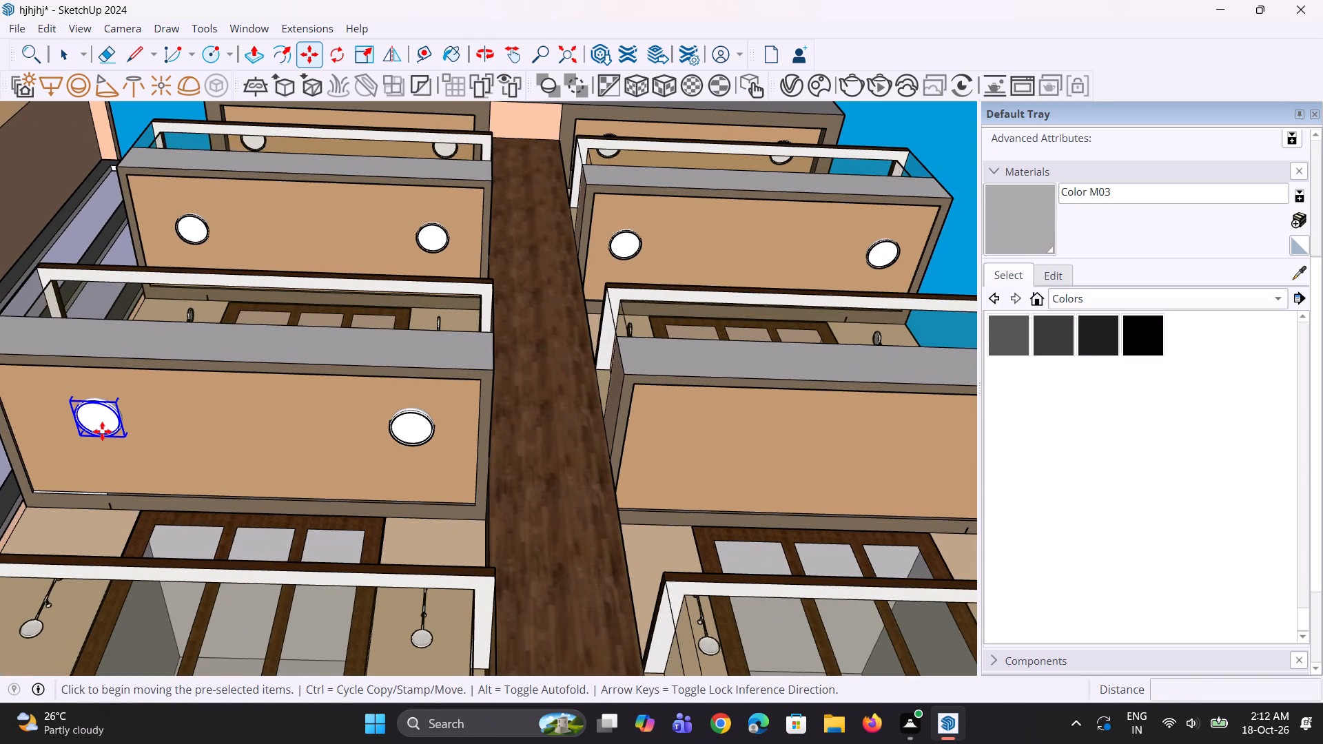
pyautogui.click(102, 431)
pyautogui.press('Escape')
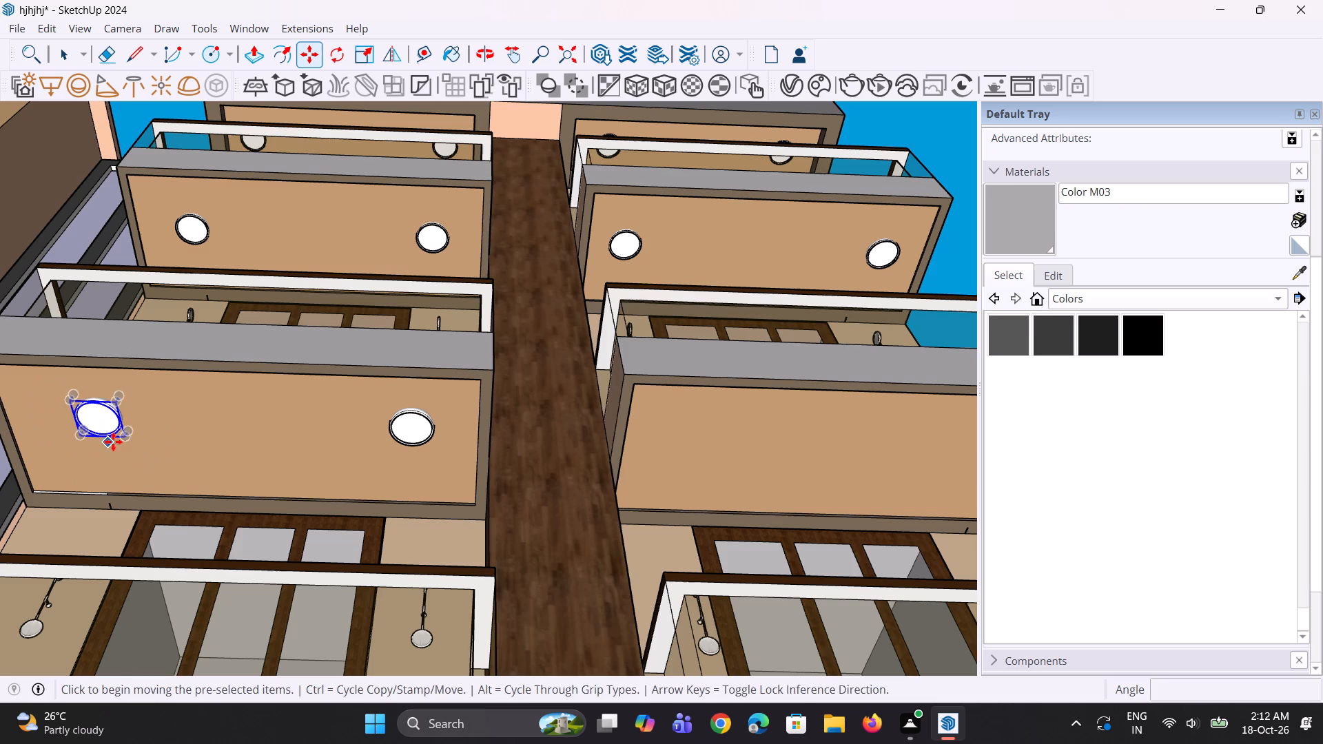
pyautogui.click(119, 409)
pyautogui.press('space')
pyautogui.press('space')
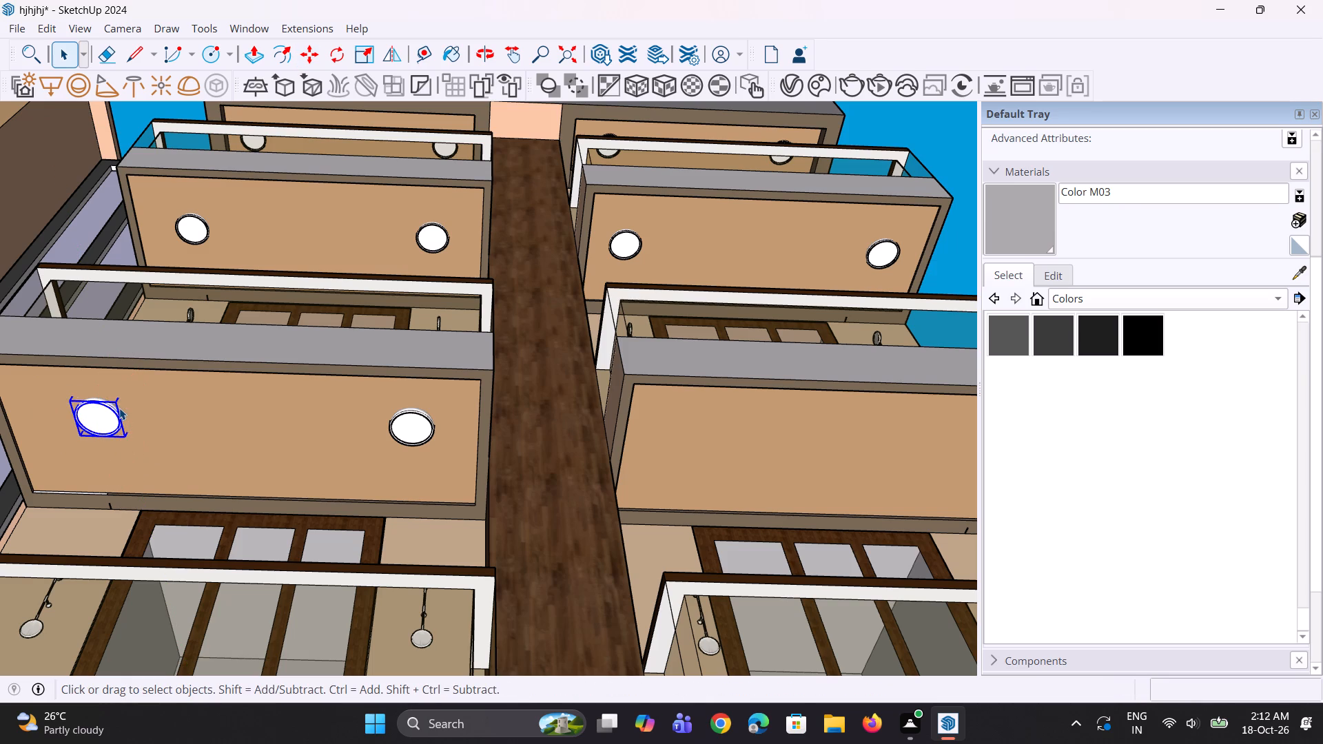
# Move the light at the hotel-sign end of this underside 6 1/4" toward the wall side.
pyautogui.press('m')
pyautogui.scroll(2, 119, 406)
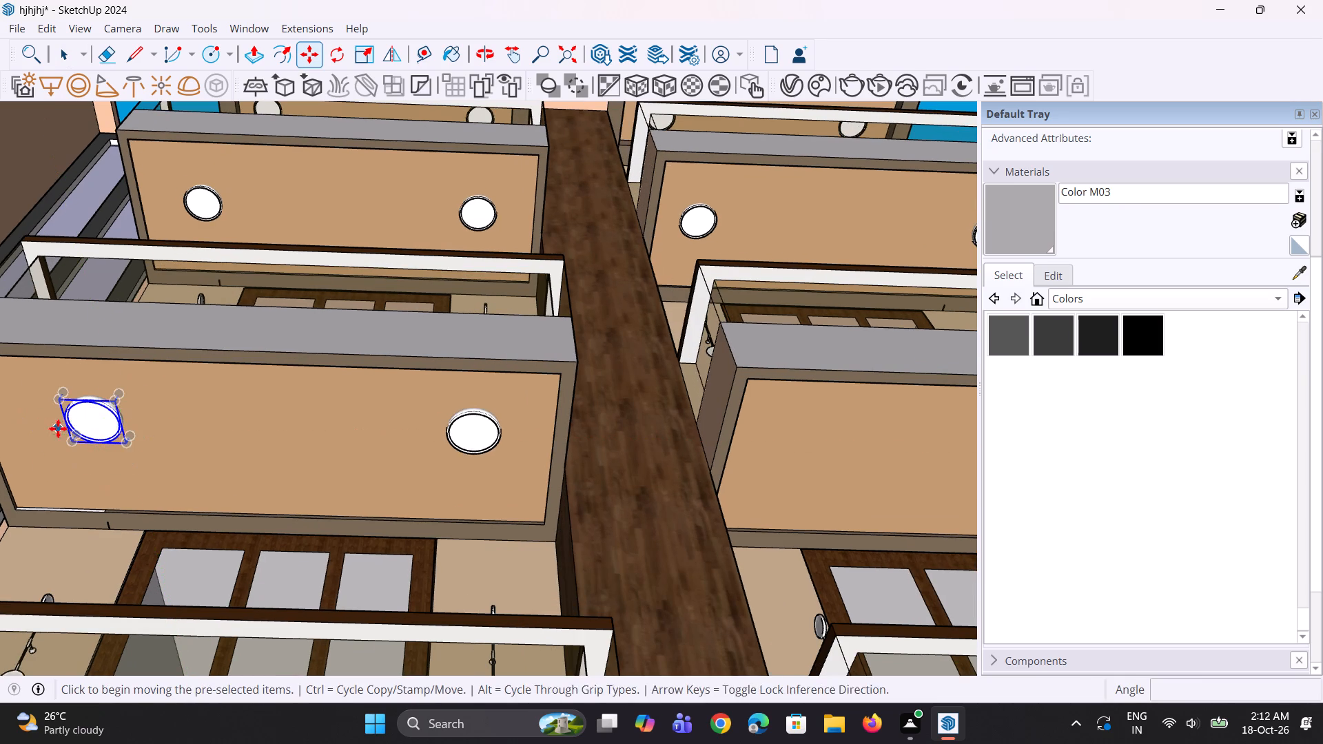
pyautogui.click(113, 403)
pyautogui.click(114, 426)
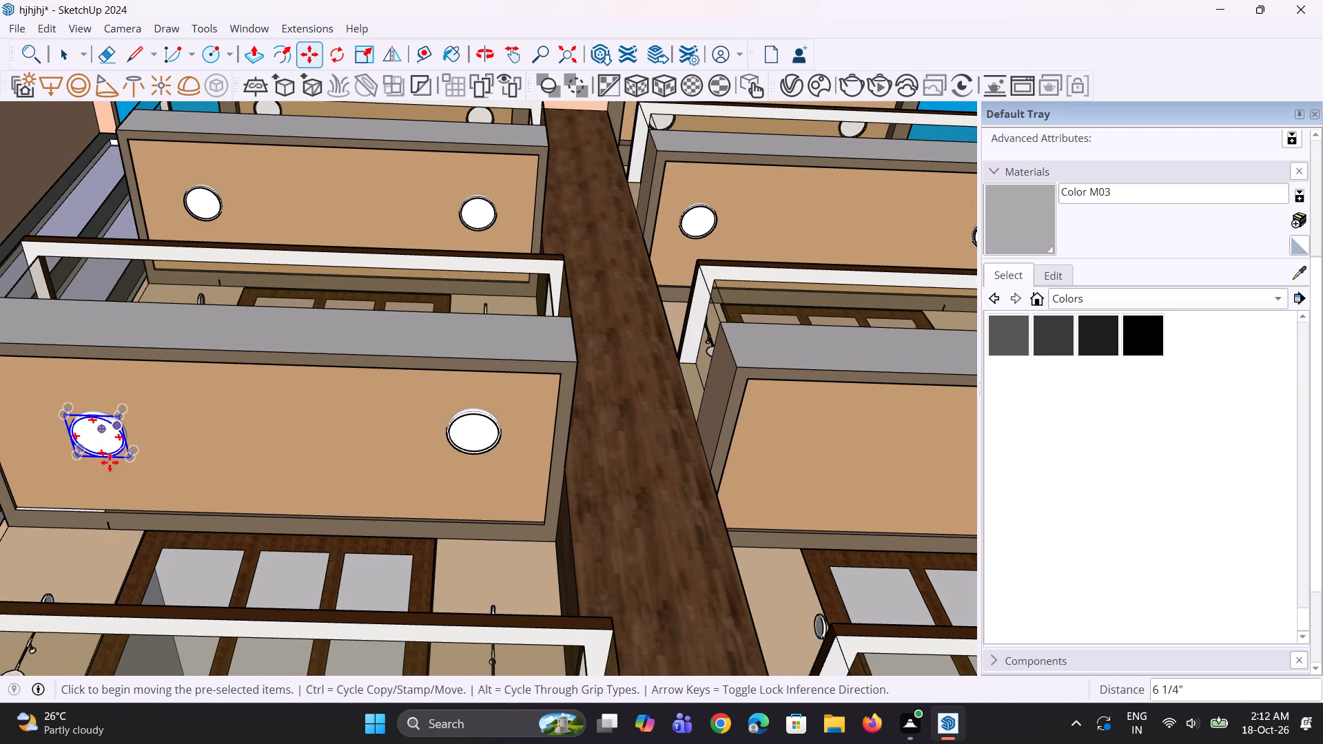
pyautogui.scroll(-4, 113, 479)
pyautogui.moveTo(306, 467); pyautogui.dragTo(360, 435, button='middle')
pyautogui.press('space')
pyautogui.press('space')
pyautogui.press('space')
pyautogui.moveTo(899, 341); pyautogui.dragTo(861, 349)
# Copy the pillar-end light along the red axis, past the pillar, onto the neighbouring balcony's underside on the same floor.
pyautogui.moveTo(527, 452); pyautogui.dragTo(425, 479, button='middle')
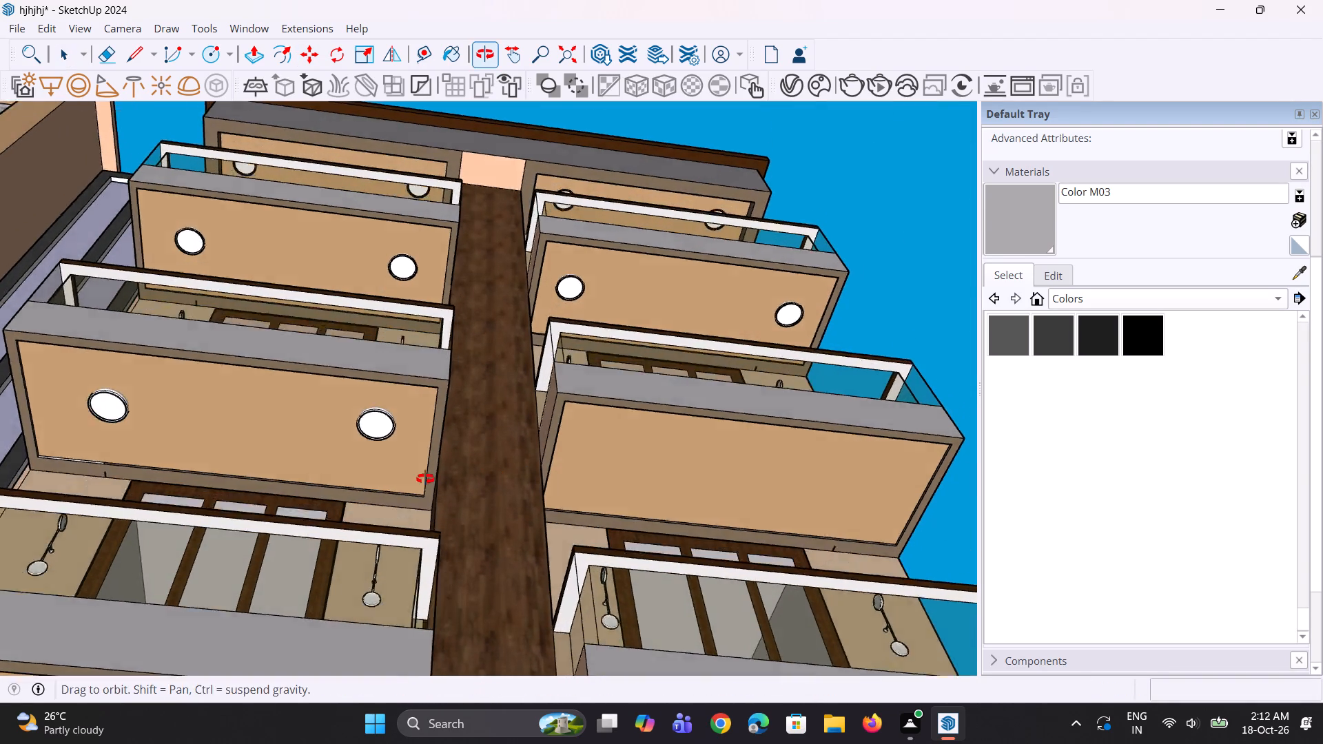
pyautogui.moveTo(425, 479); pyautogui.dragTo(412, 479, button='middle')
pyautogui.scroll(1, 417, 479)
pyautogui.click(340, 466)
pyautogui.scroll(-3, 299, 501)
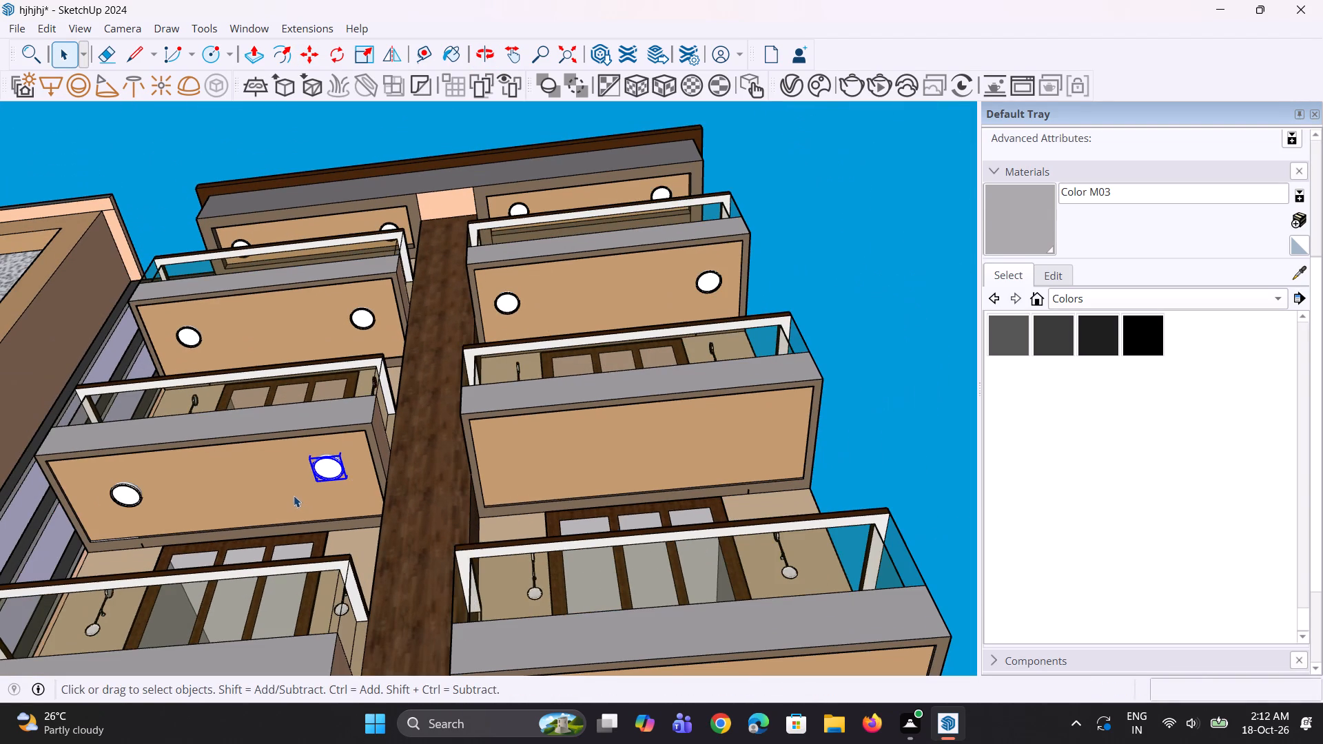
pyautogui.press('m')
pyautogui.click(341, 477)
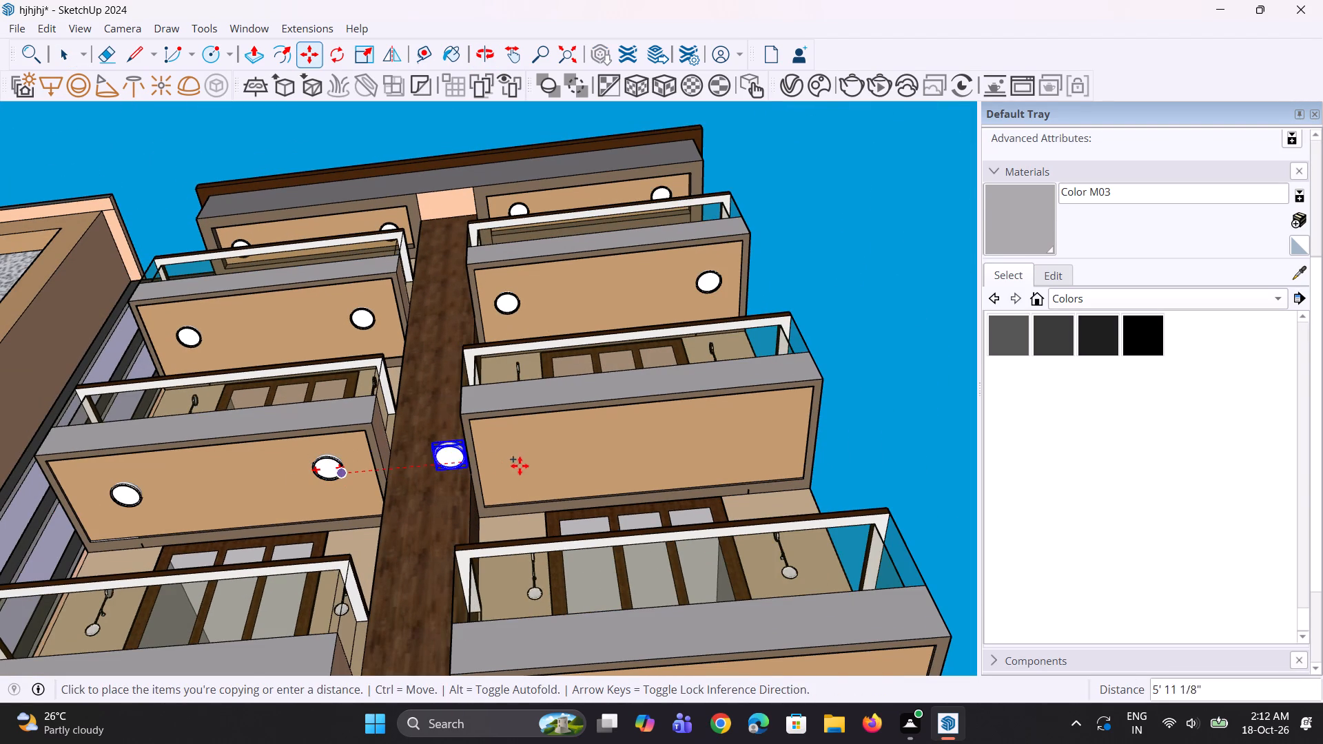
pyautogui.click(540, 463)
# Shift the newly copied light slightly toward the wall side of the neighbouring balcony's underside.
pyautogui.moveTo(543, 473); pyautogui.dragTo(522, 404, button='middle')
pyautogui.scroll(8, 522, 404)
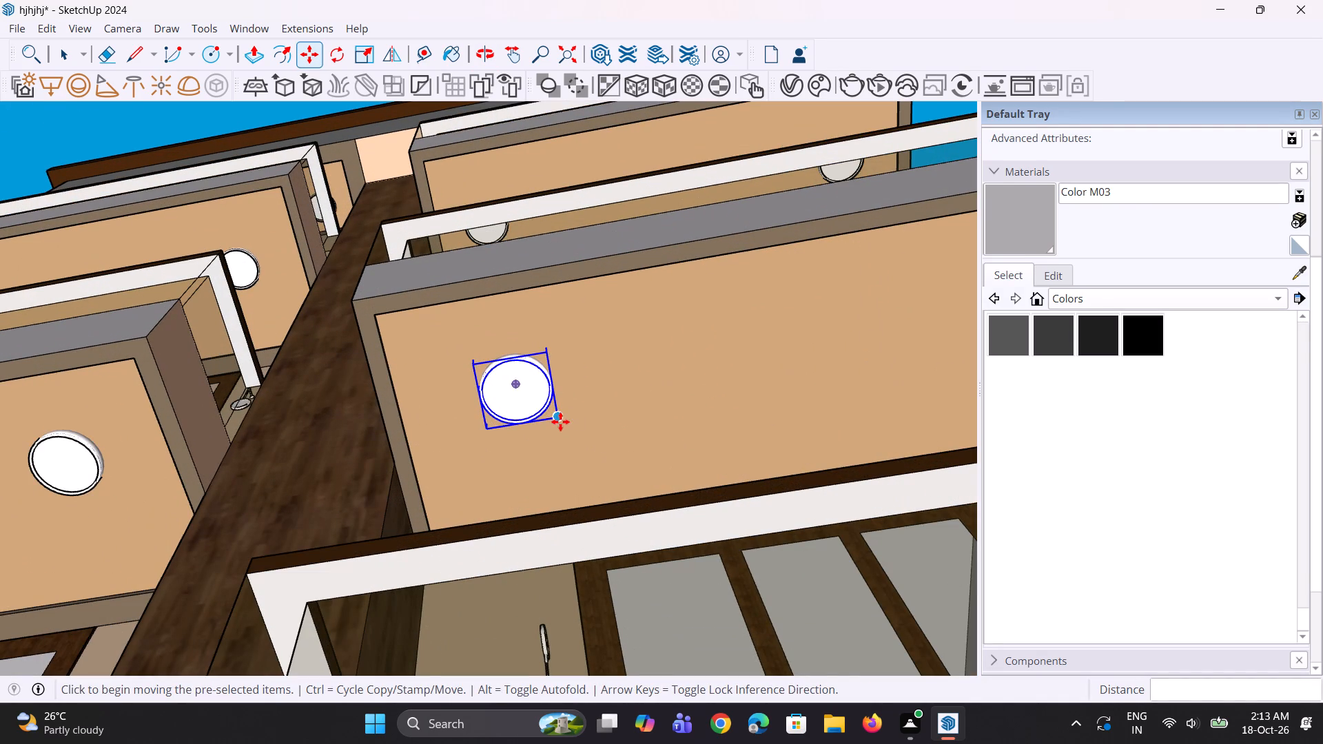
pyautogui.click(560, 421)
pyautogui.click(564, 440)
# Copy this light 10' 9 1/4" along the red axis to the end of the underside farthest from the pillar.
pyautogui.scroll(-5, 526, 495)
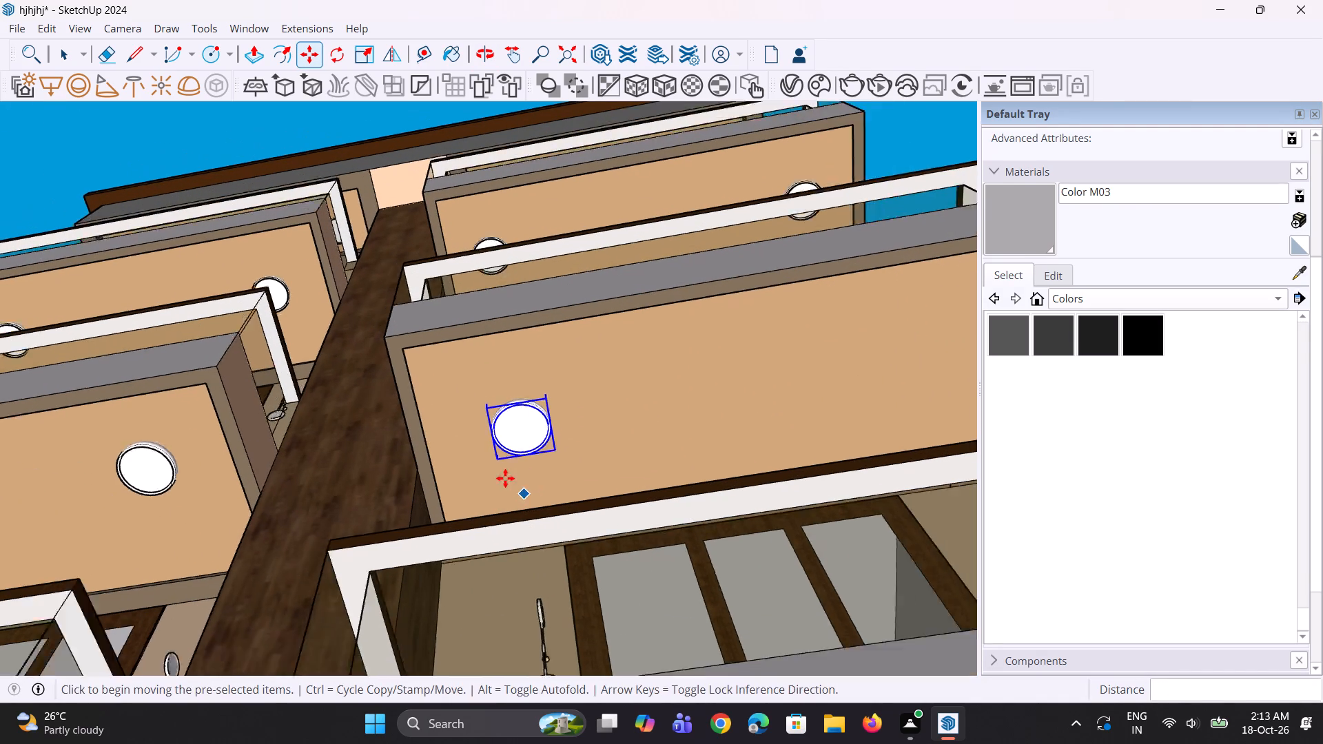
pyautogui.scroll(-2, 489, 484)
pyautogui.moveTo(498, 492); pyautogui.dragTo(504, 536, button='middle')
pyautogui.scroll(2, 540, 517)
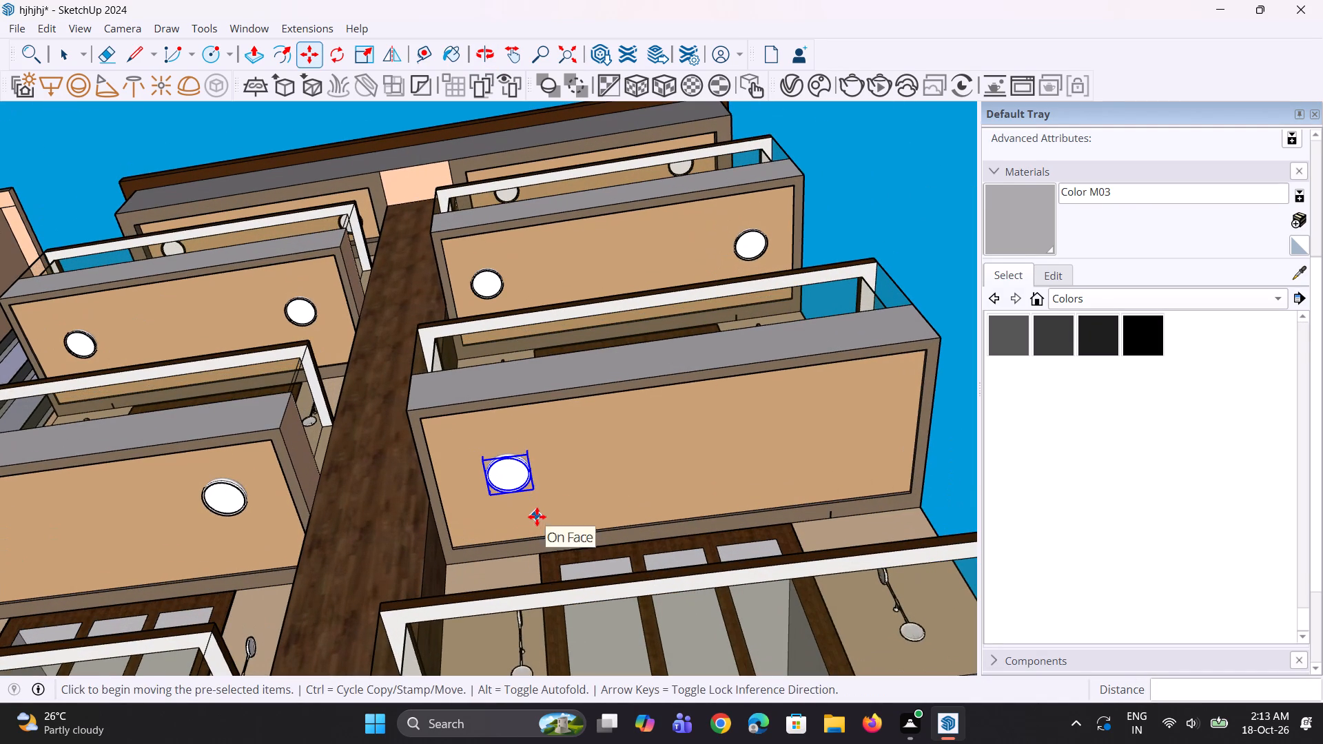
pyautogui.press('m')
pyautogui.click(520, 485)
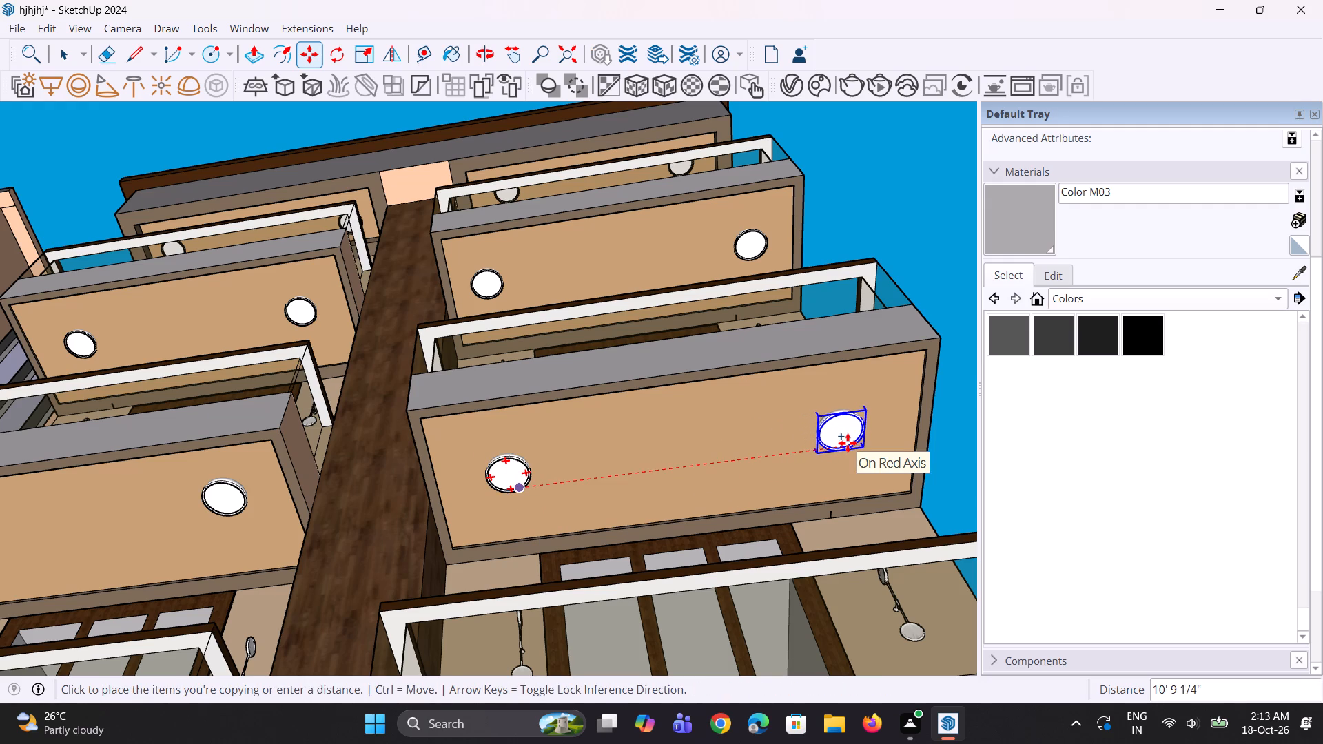
pyautogui.click(848, 443)
pyautogui.moveTo(748, 489); pyautogui.dragTo(679, 478, button='middle')
pyautogui.press('space')
pyautogui.press('space')
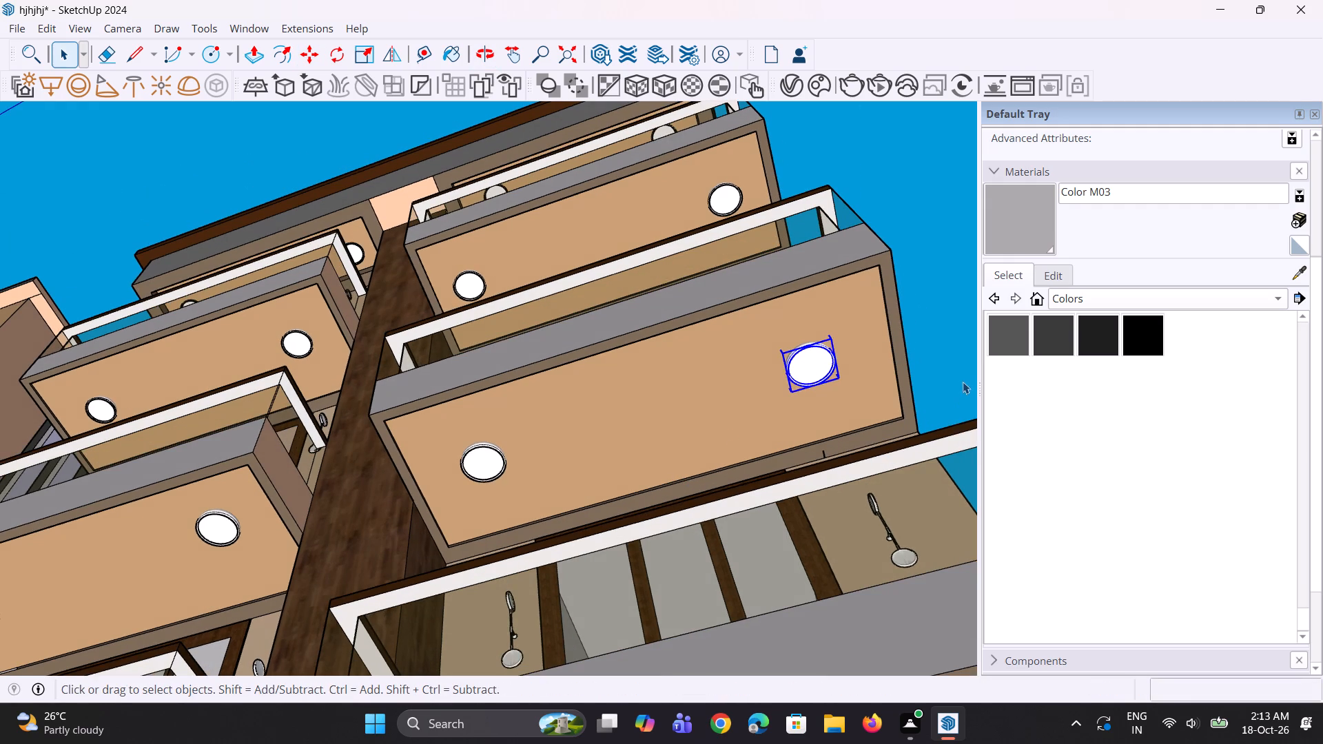
pyautogui.click(955, 373)
# Copy the light at the outer end of the lowest lit balcony about 13' 11 1/8" down onto the unlit balcony underside directly below.
pyautogui.scroll(-10, 762, 357)
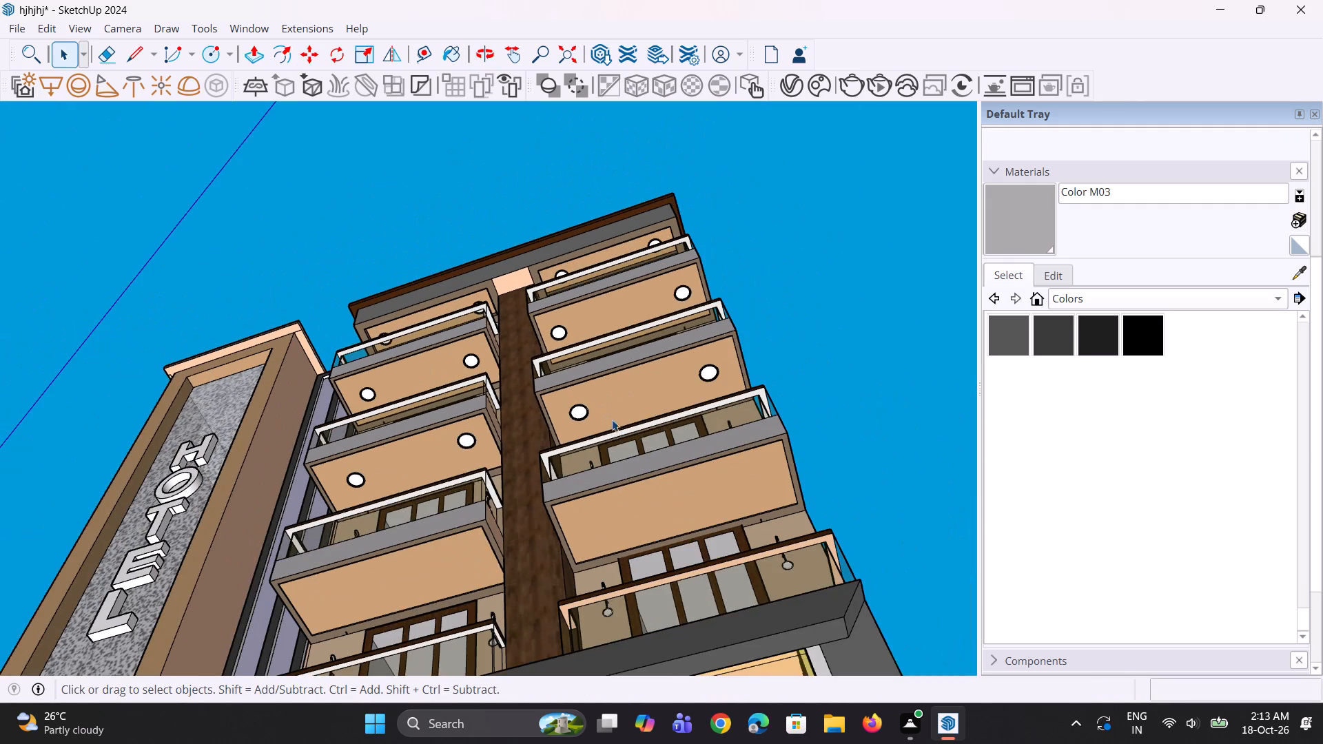
pyautogui.moveTo(617, 428); pyautogui.dragTo(618, 448, button='middle')
pyautogui.scroll(2, 680, 411)
pyautogui.click(715, 381)
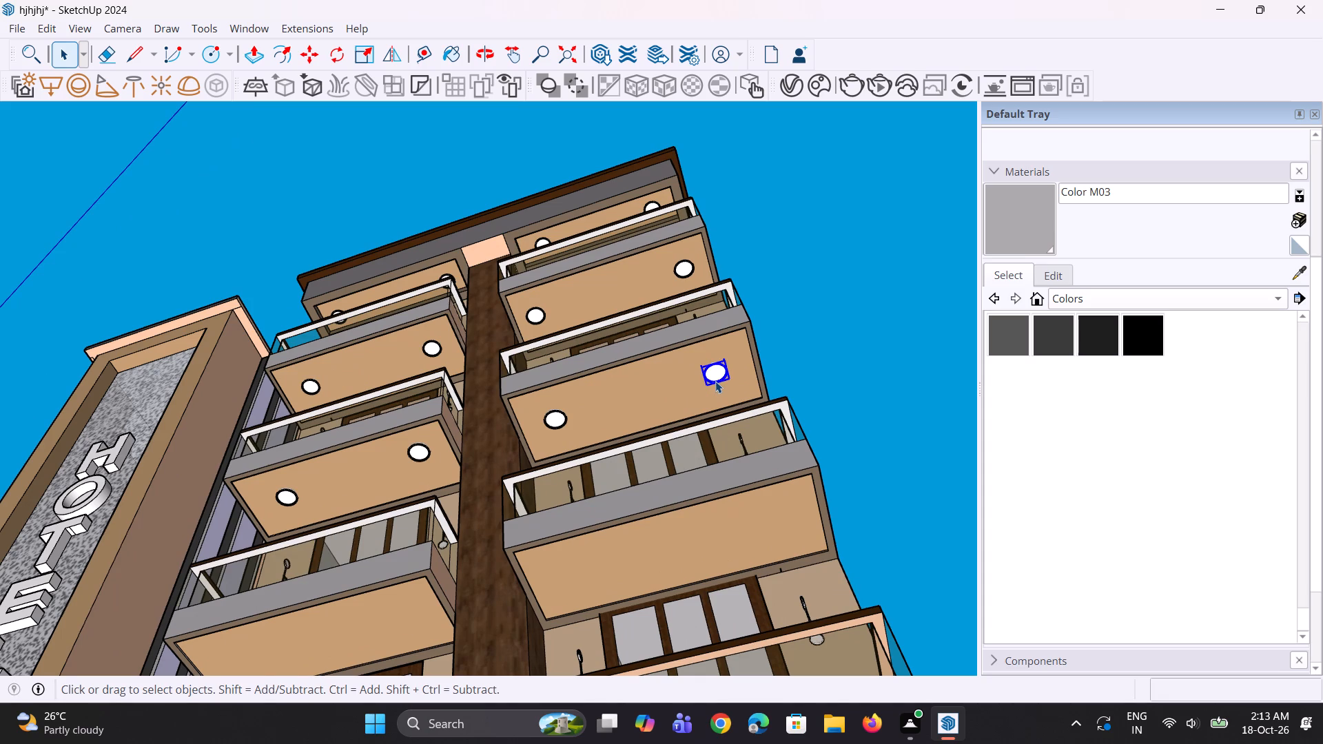
pyautogui.scroll(3, 714, 382)
pyautogui.press('m')
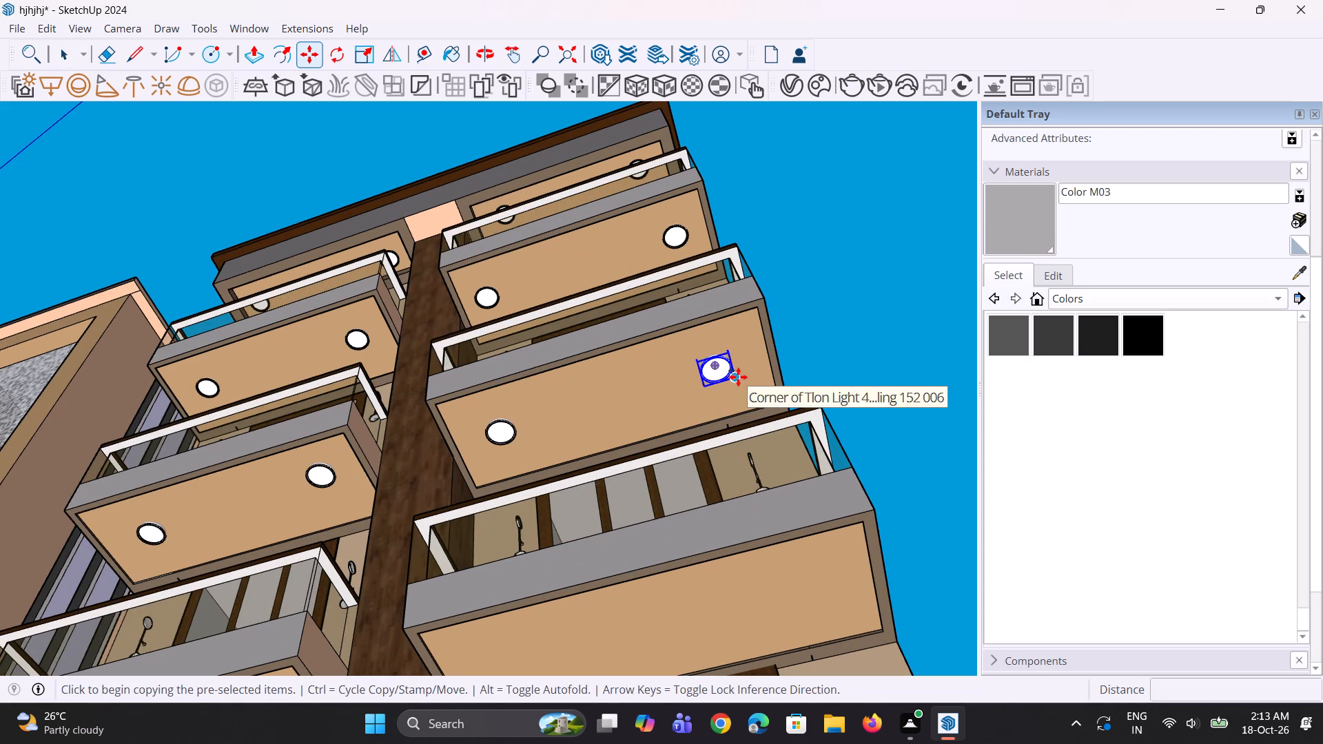
pyautogui.click(738, 376)
pyautogui.click(812, 601)
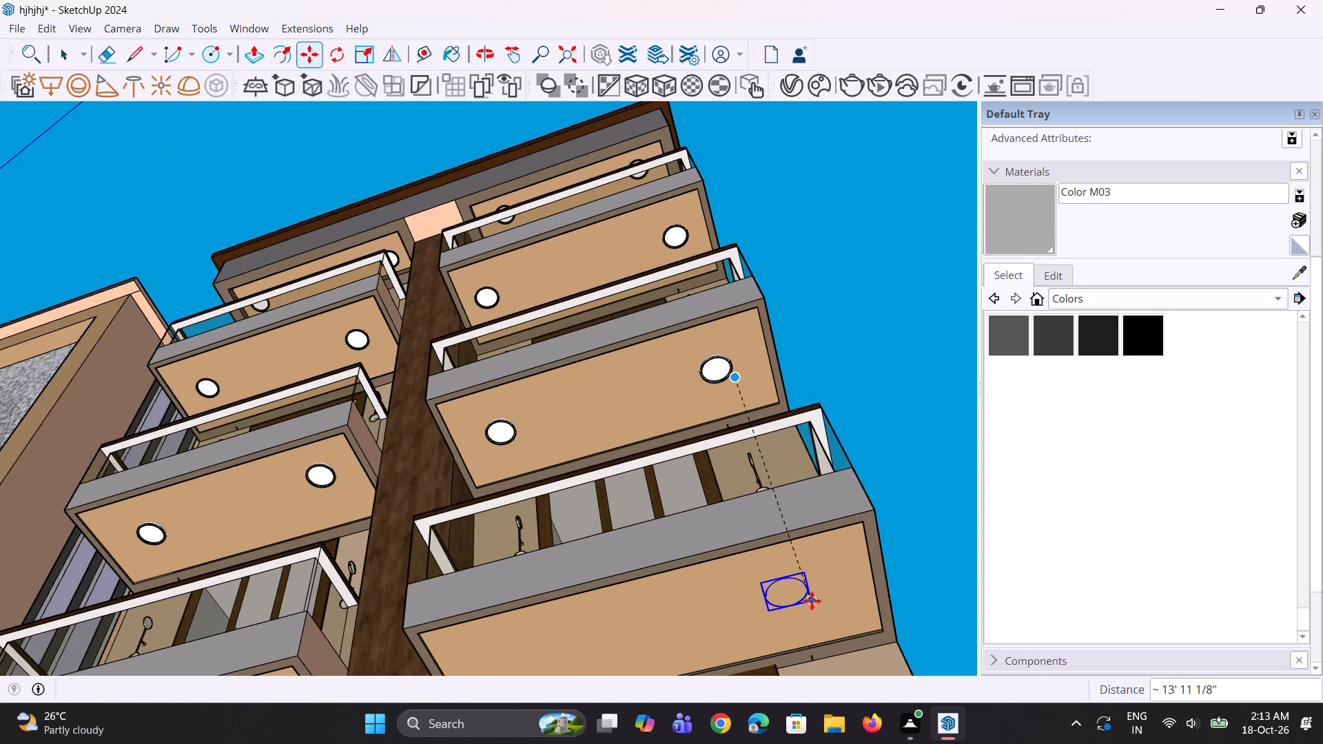
# Lower the copied light a few inches in two small moves until its round fixture projects below the balcony's underside.
pyautogui.moveTo(802, 610); pyautogui.dragTo(764, 512, button='middle')
pyautogui.scroll(-2, 754, 482)
pyautogui.moveTo(799, 453); pyautogui.dragTo(774, 513, button='middle')
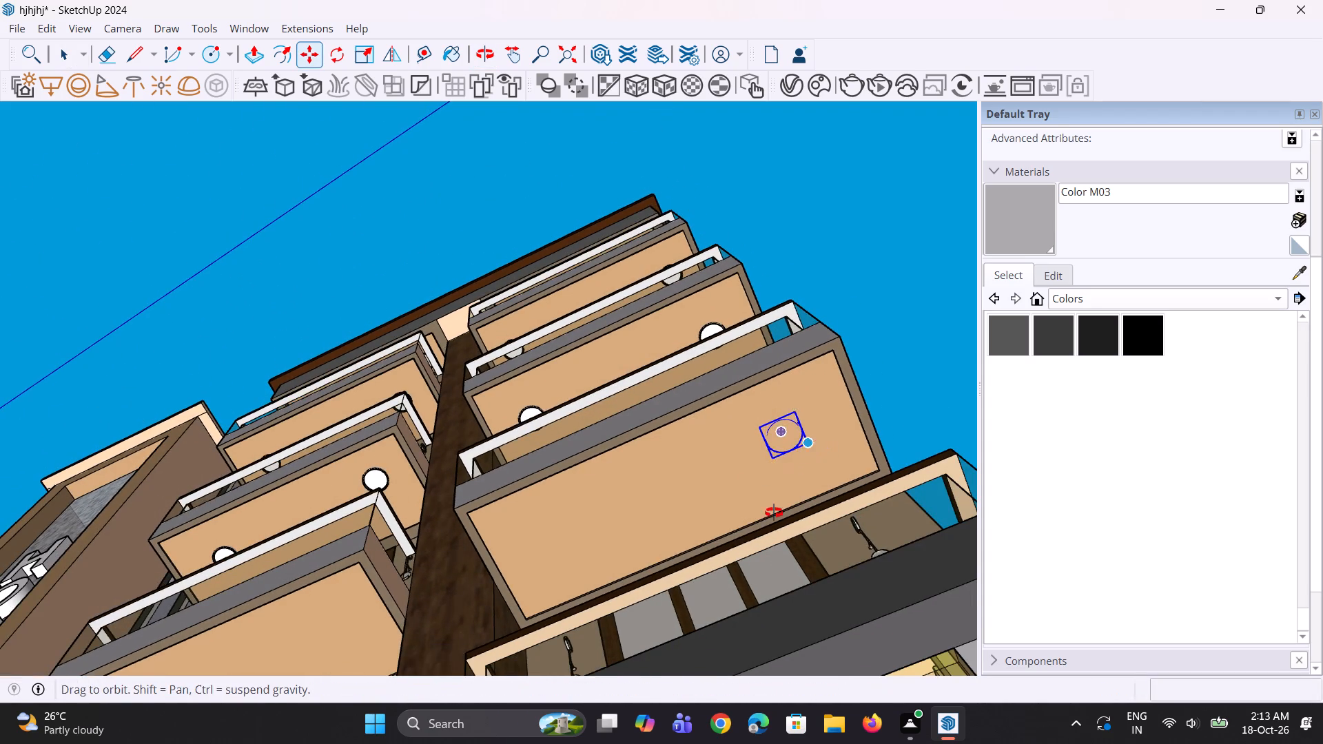
pyautogui.moveTo(774, 513); pyautogui.dragTo(697, 664, button='middle')
pyautogui.scroll(6, 763, 631)
pyautogui.click(754, 605)
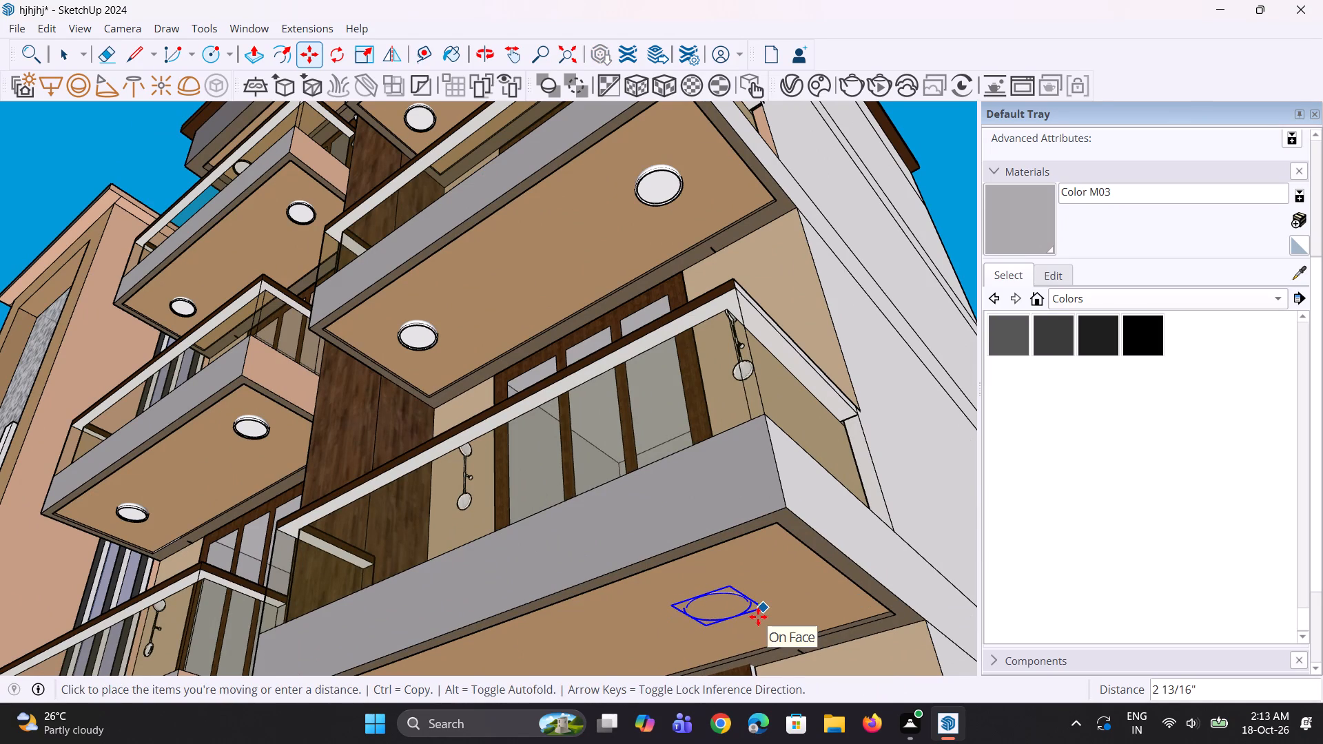
pyautogui.click(758, 617)
pyautogui.scroll(-13, 677, 526)
pyautogui.scroll(4, 708, 590)
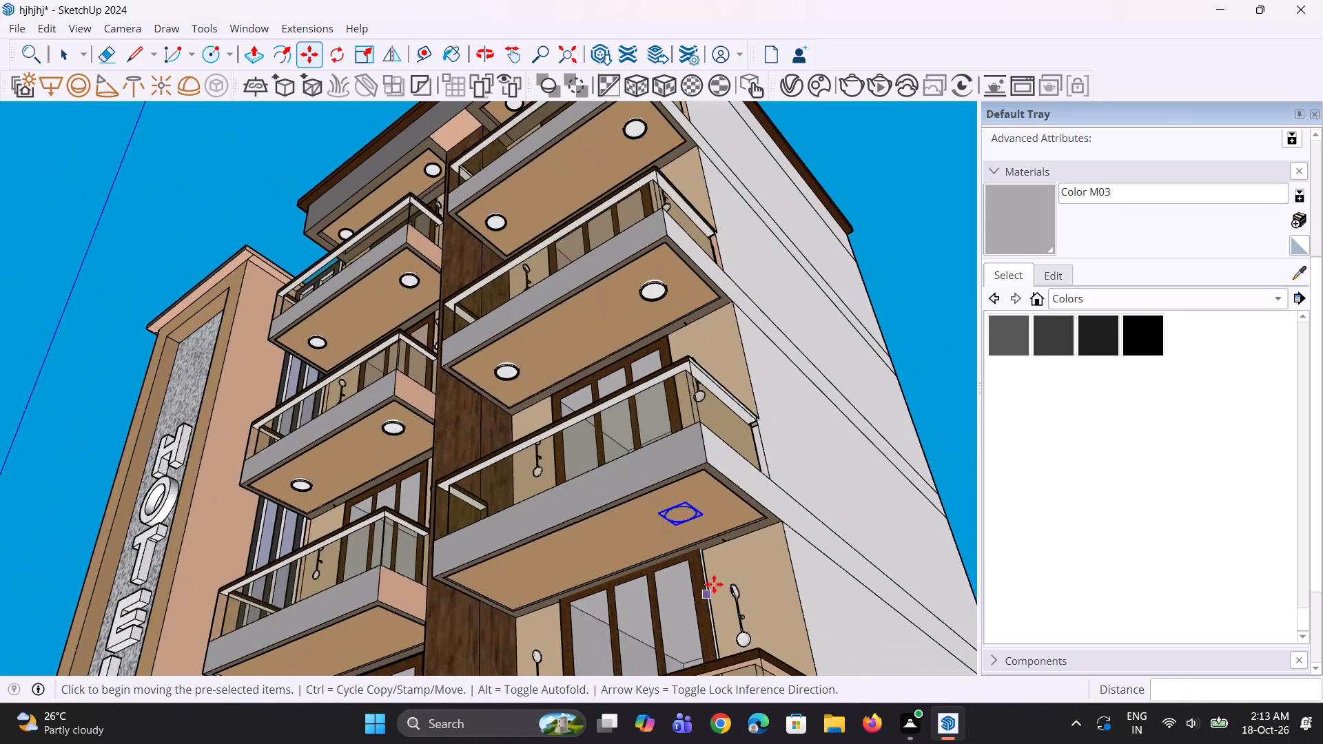
pyautogui.scroll(13, 697, 555)
pyautogui.click(710, 477)
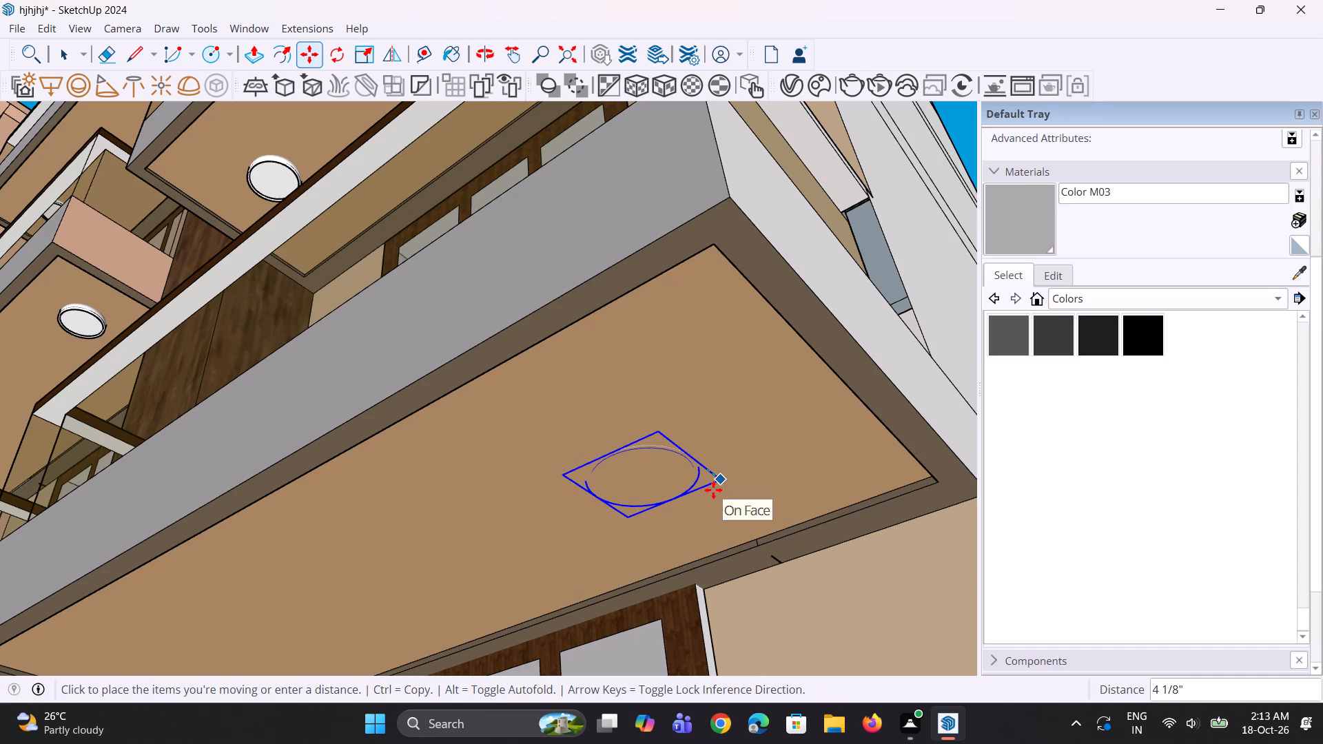
pyautogui.click(713, 495)
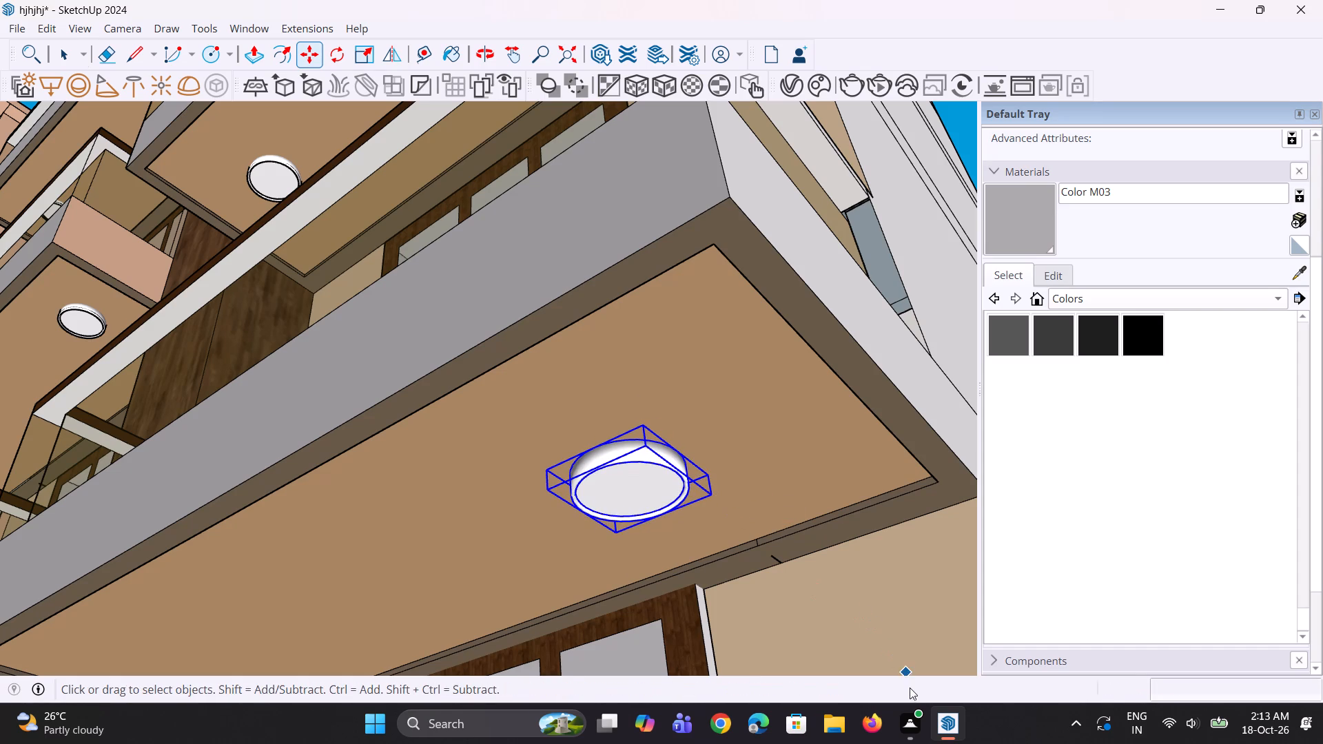
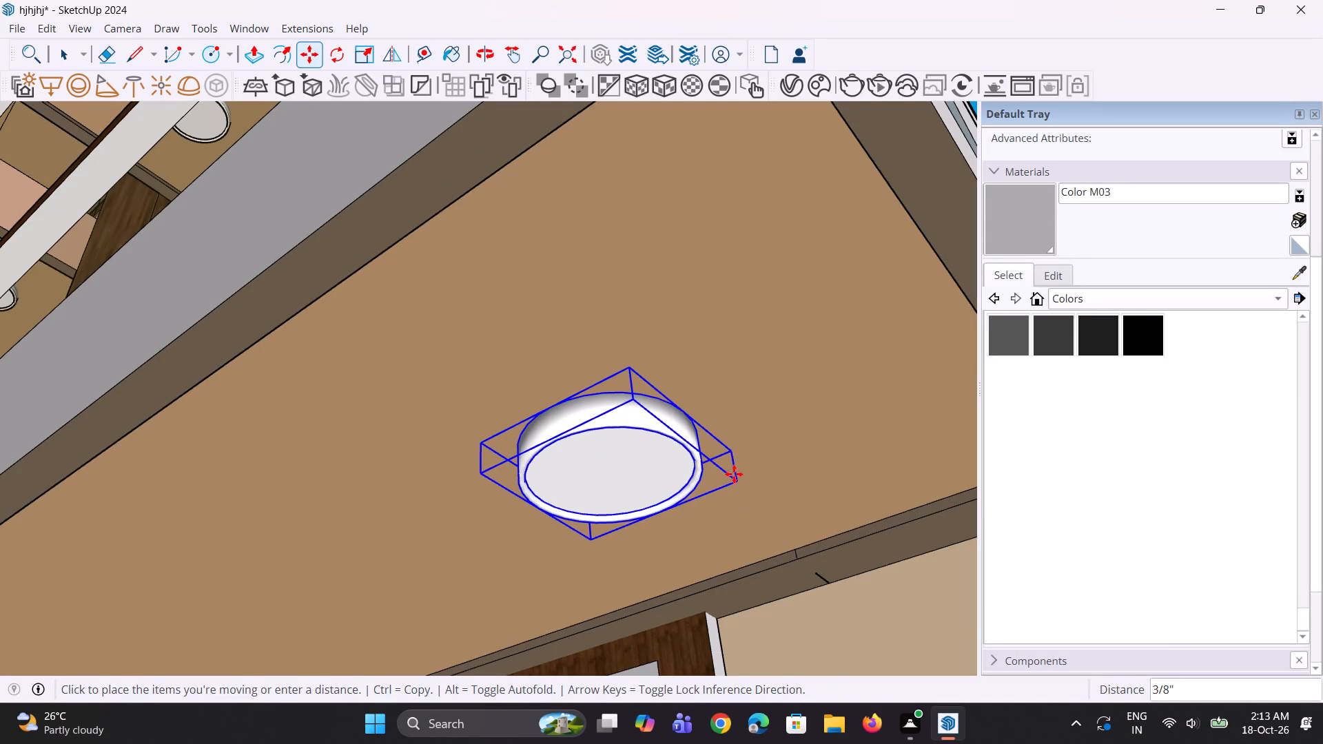
# Finish moving the round ceiling light on the balcony's underside by about 2 1/16".
pyautogui.click(734, 464)
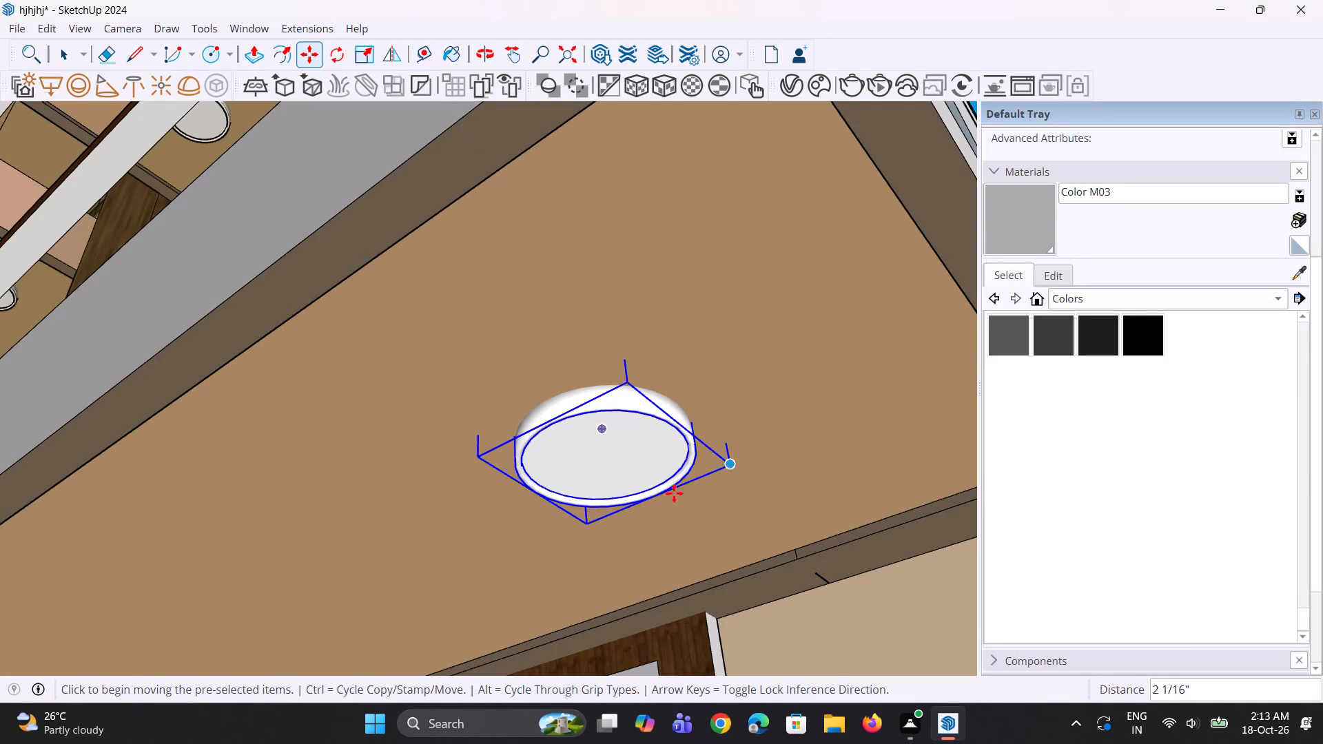
pyautogui.scroll(-10, 654, 502)
pyautogui.scroll(-10, 547, 503)
pyautogui.press('space')
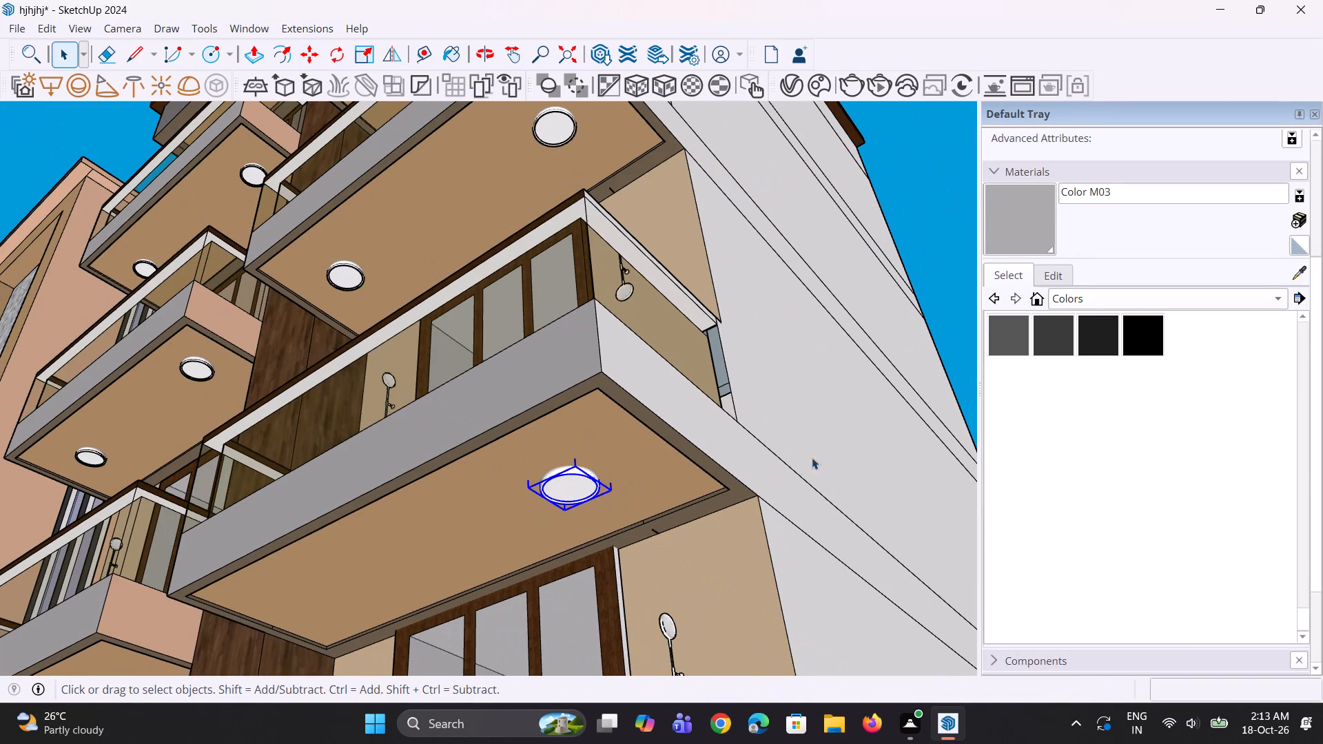
pyautogui.press('space')
pyautogui.press('space')
pyautogui.click(944, 344)
# Copy the ceiling light about 9' 6" along the same balcony's underside, to the end beside the wooden column.
pyautogui.scroll(-4, 435, 559)
pyautogui.moveTo(466, 502); pyautogui.dragTo(582, 473, button='middle')
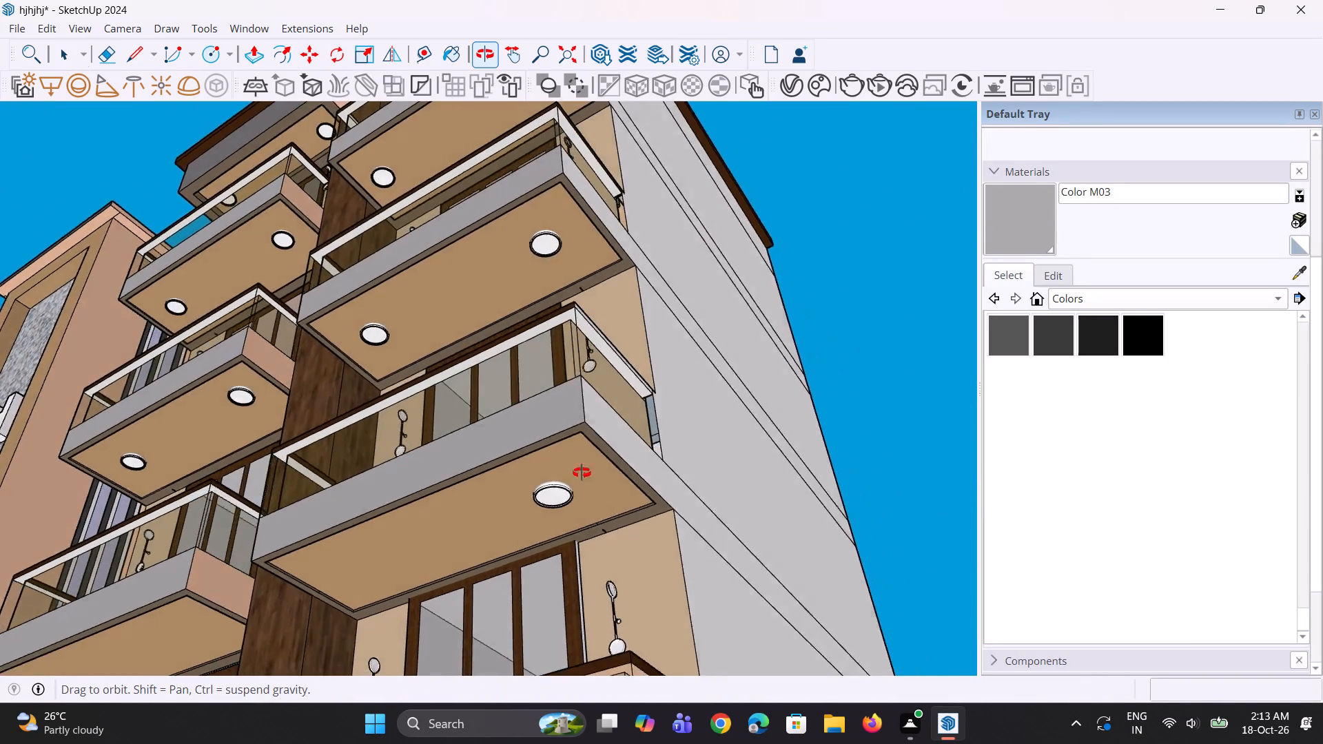
pyautogui.moveTo(582, 473); pyautogui.dragTo(682, 482, button='middle')
pyautogui.click(670, 535)
pyautogui.scroll(3, 619, 548)
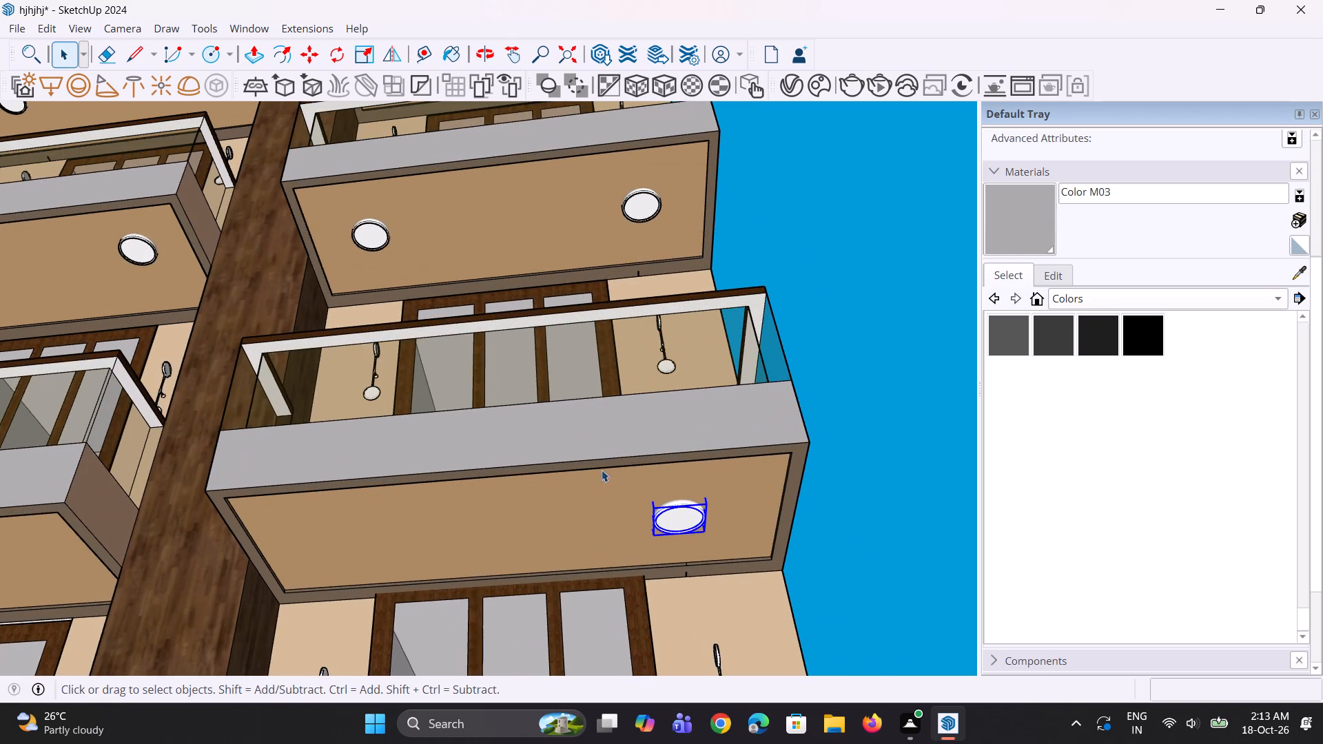
pyautogui.moveTo(606, 462); pyautogui.dragTo(629, 395, button='middle')
pyautogui.press('m')
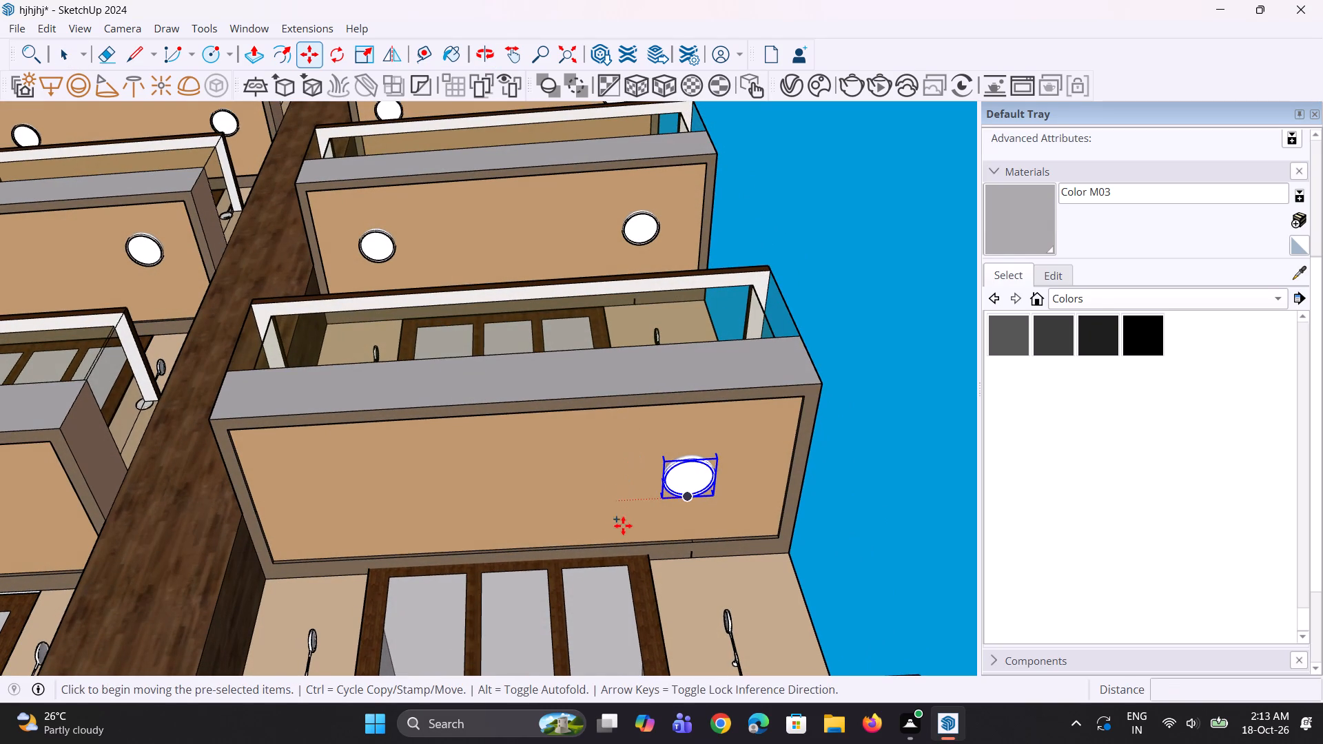
pyautogui.click(658, 499)
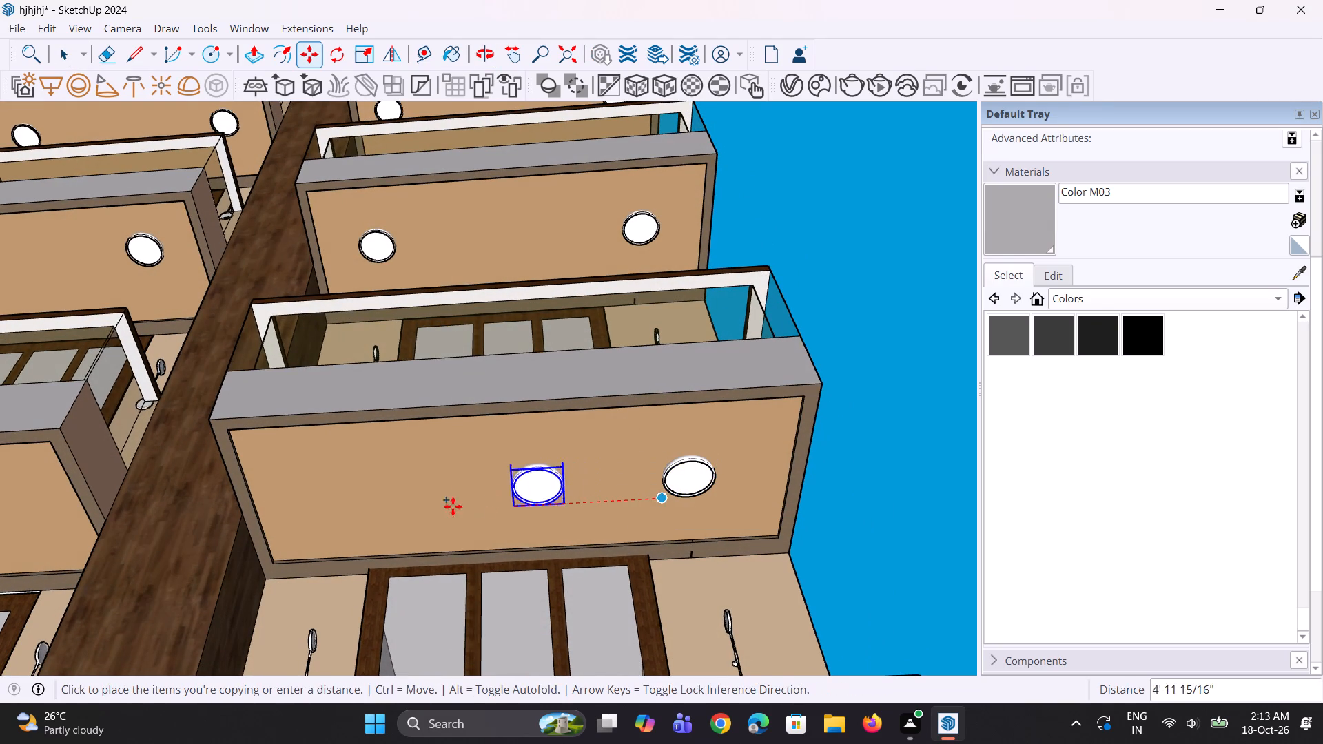
pyautogui.click(338, 509)
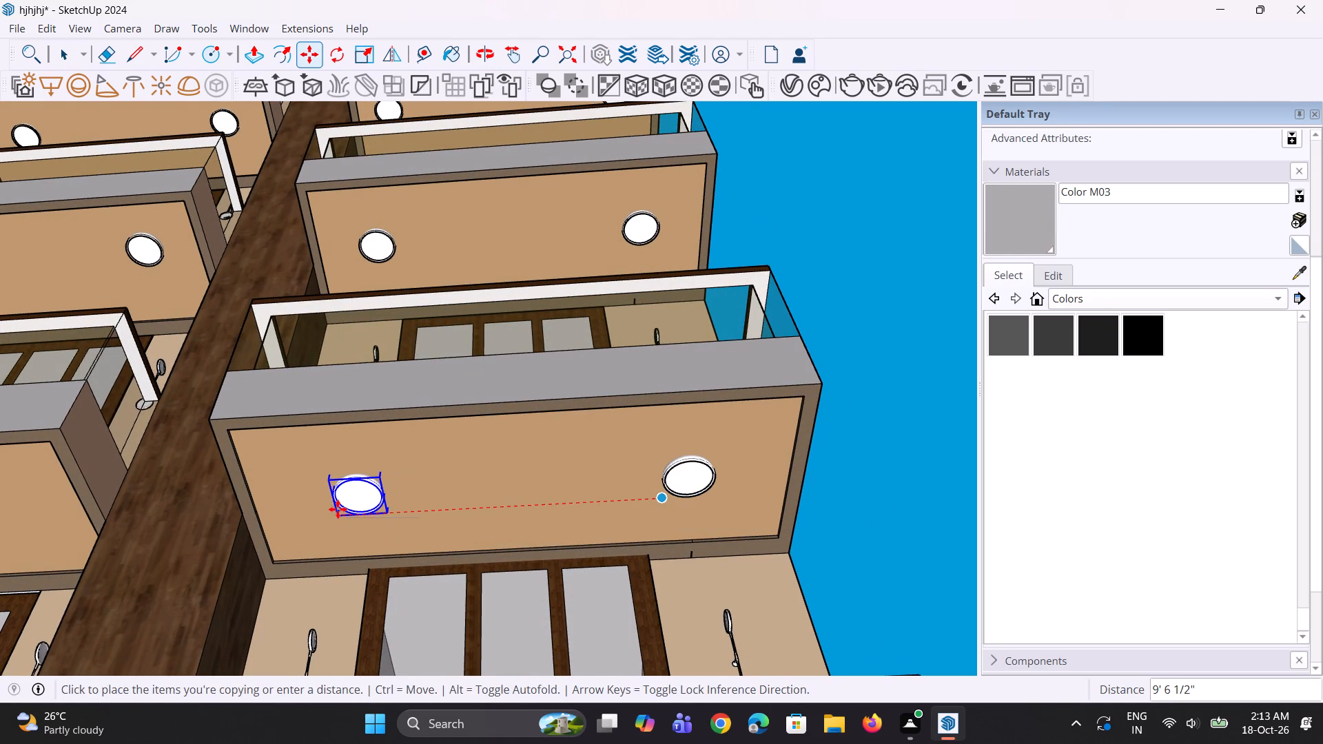
pyautogui.press('space')
pyautogui.press('space')
pyautogui.click(958, 509)
# Copy the light beside the wooden column about 10' across it onto the underside of the neighbouring unlit balcony.
pyautogui.scroll(-4, 448, 512)
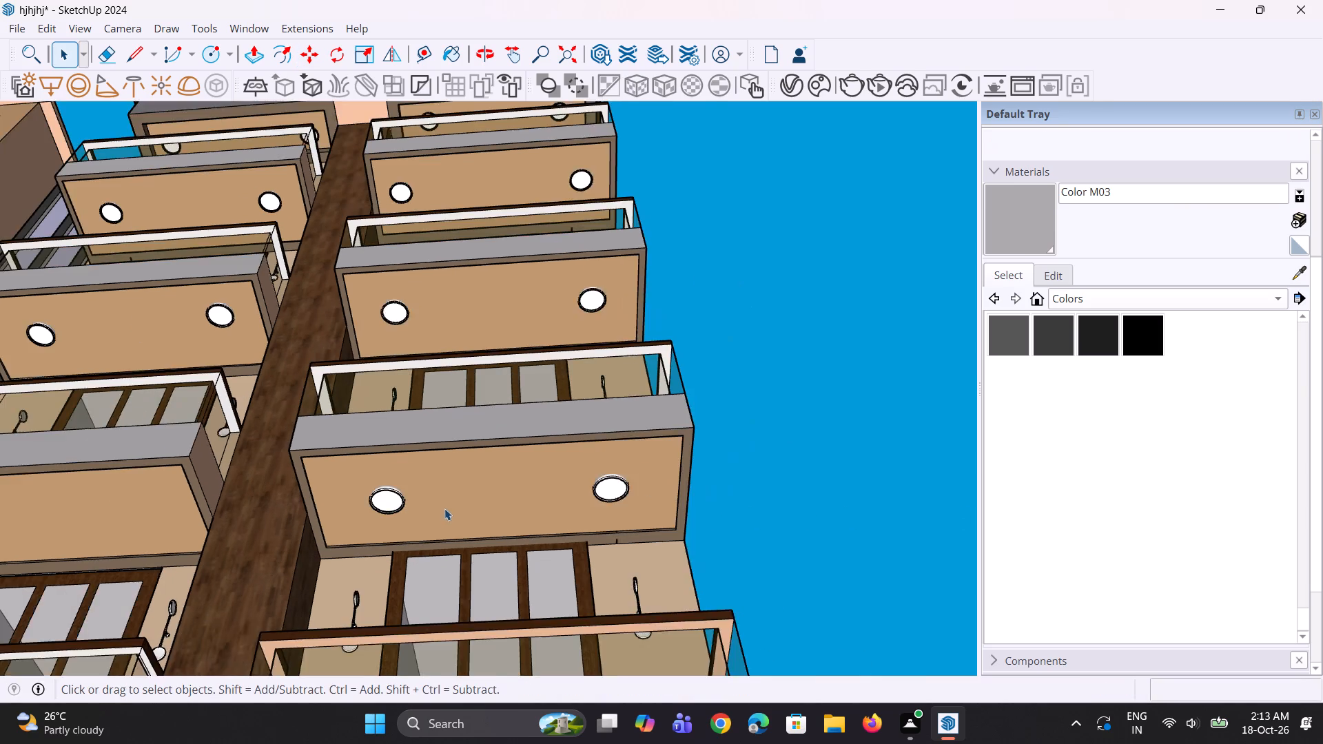
pyautogui.scroll(1, 443, 507)
pyautogui.moveTo(443, 507); pyautogui.dragTo(433, 502, button='middle')
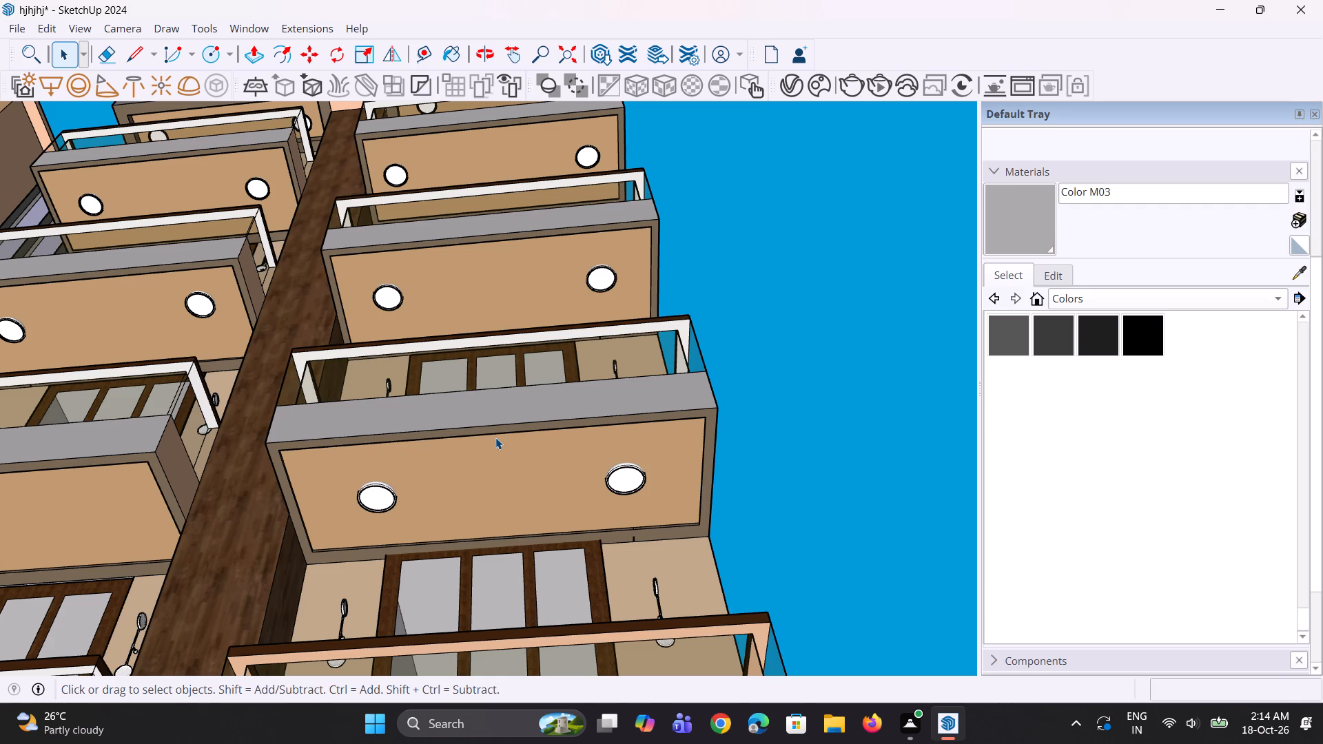
pyautogui.scroll(-8, 495, 437)
pyautogui.moveTo(266, 467); pyautogui.dragTo(336, 475, button='middle')
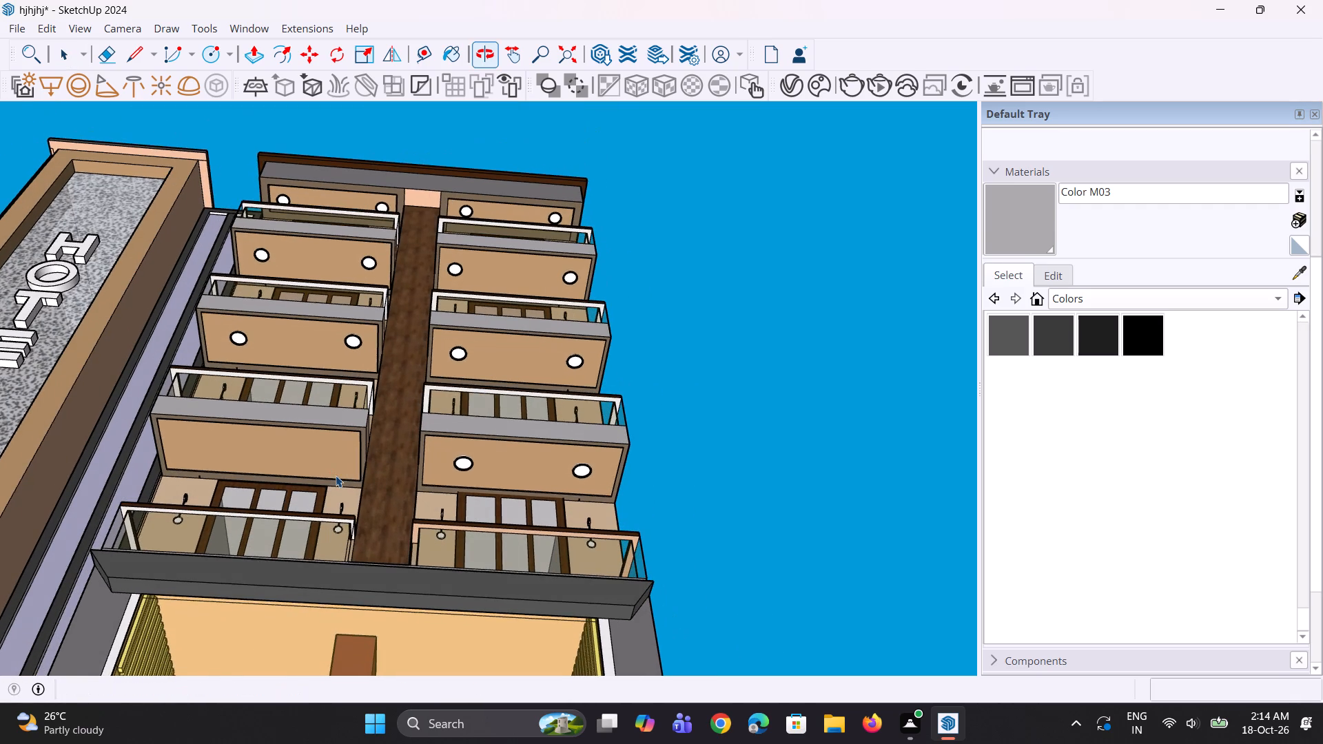
pyautogui.scroll(2, 378, 461)
pyautogui.click(488, 469)
pyautogui.scroll(5, 460, 459)
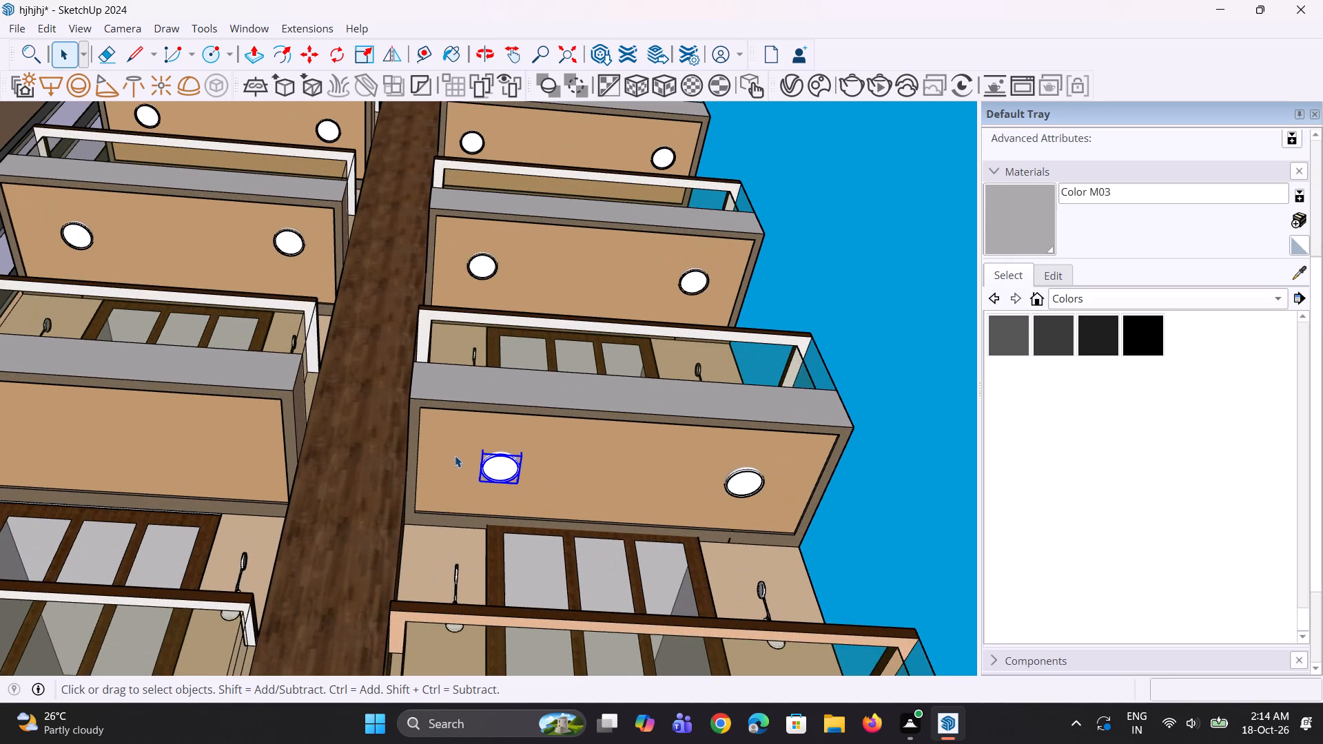
pyautogui.press('m')
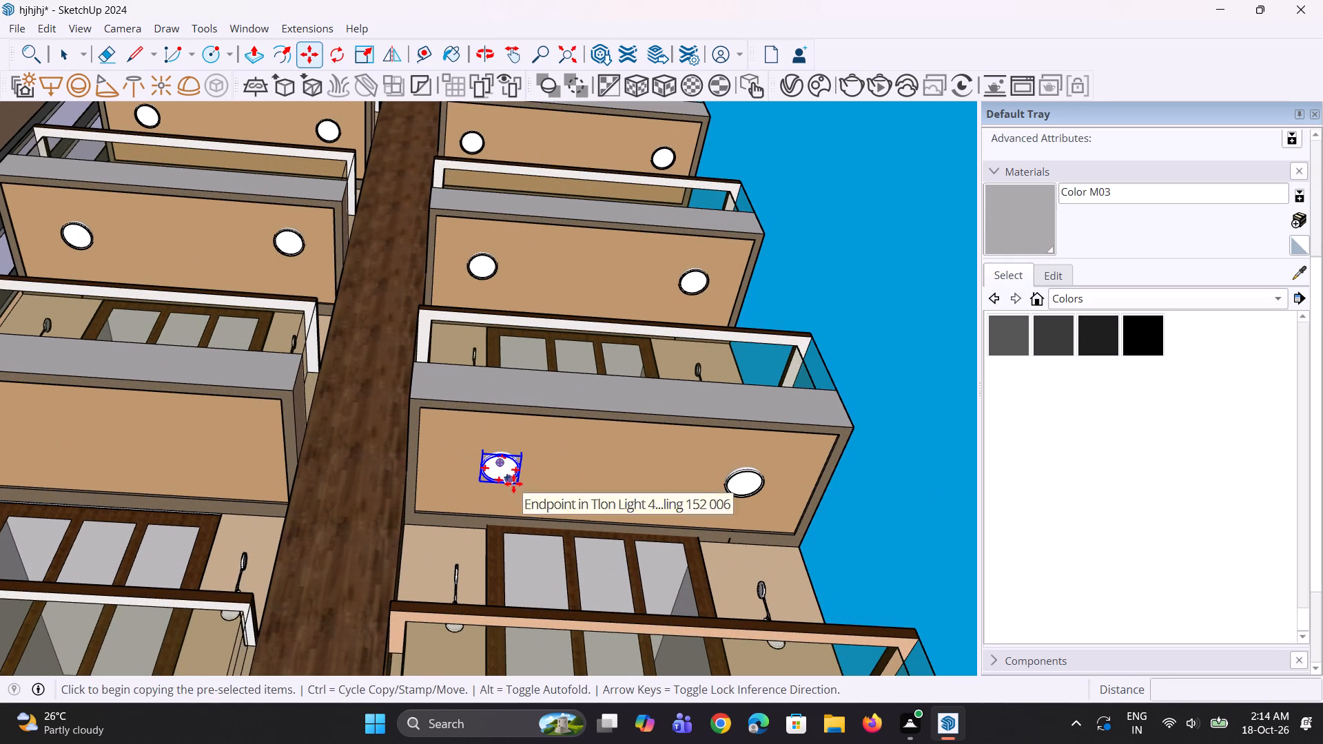
pyautogui.click(522, 484)
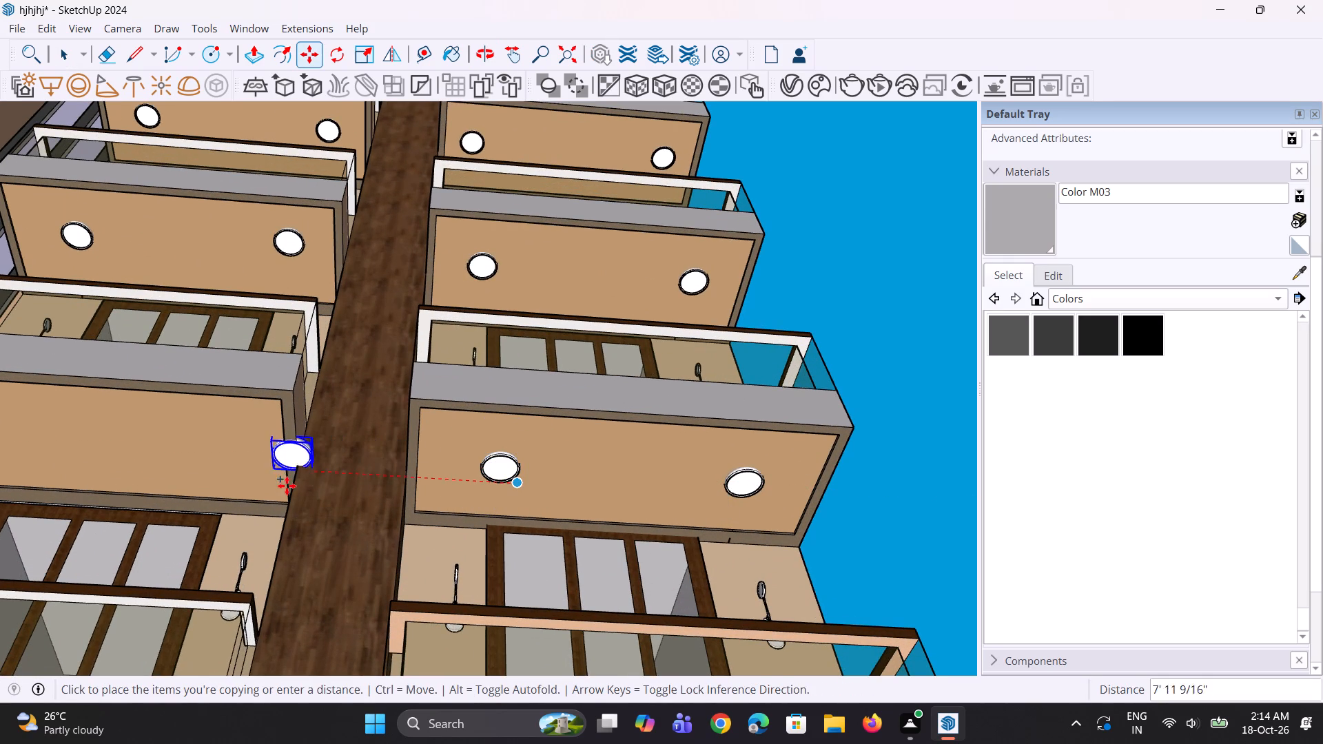
pyautogui.click(252, 470)
# Copy that light to the opposite end of the same balcony's underside, on the HOTEL sign side.
pyautogui.scroll(-5, 467, 465)
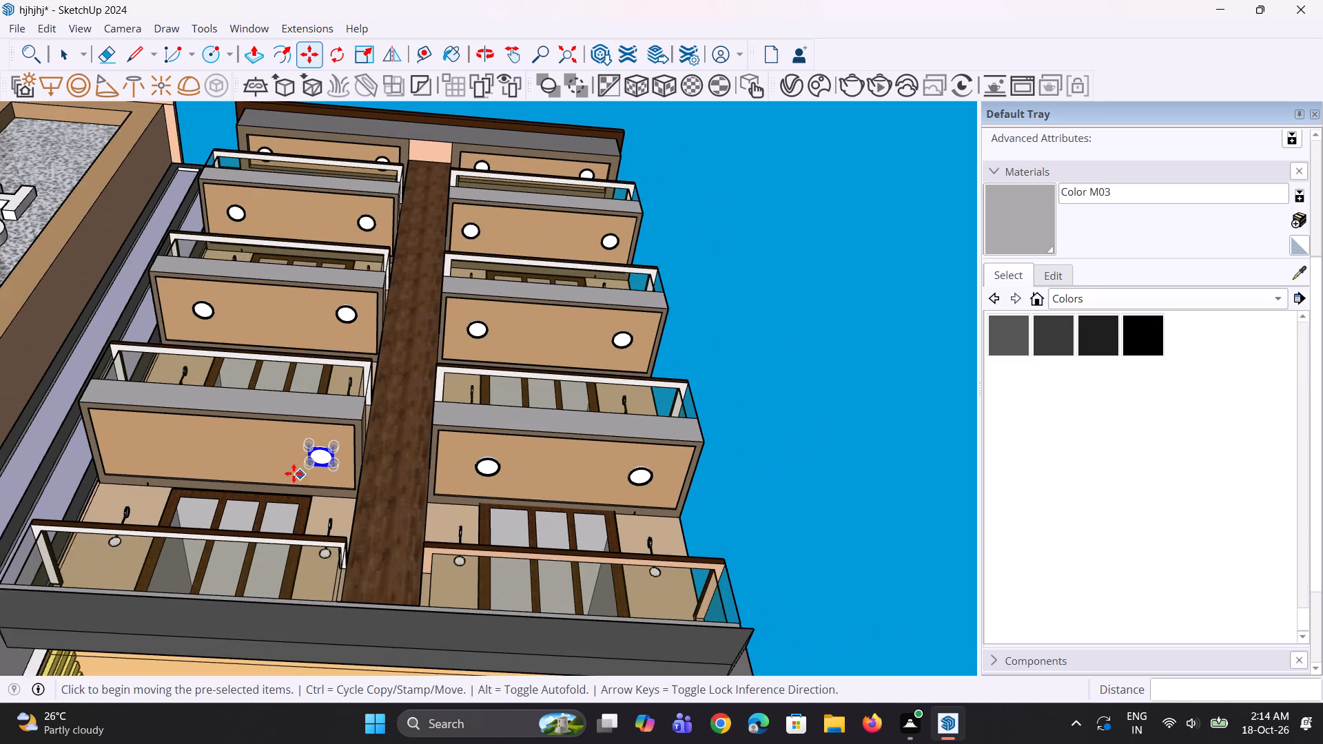
pyautogui.scroll(2, 295, 473)
pyautogui.scroll(3, 235, 455)
pyautogui.press('m')
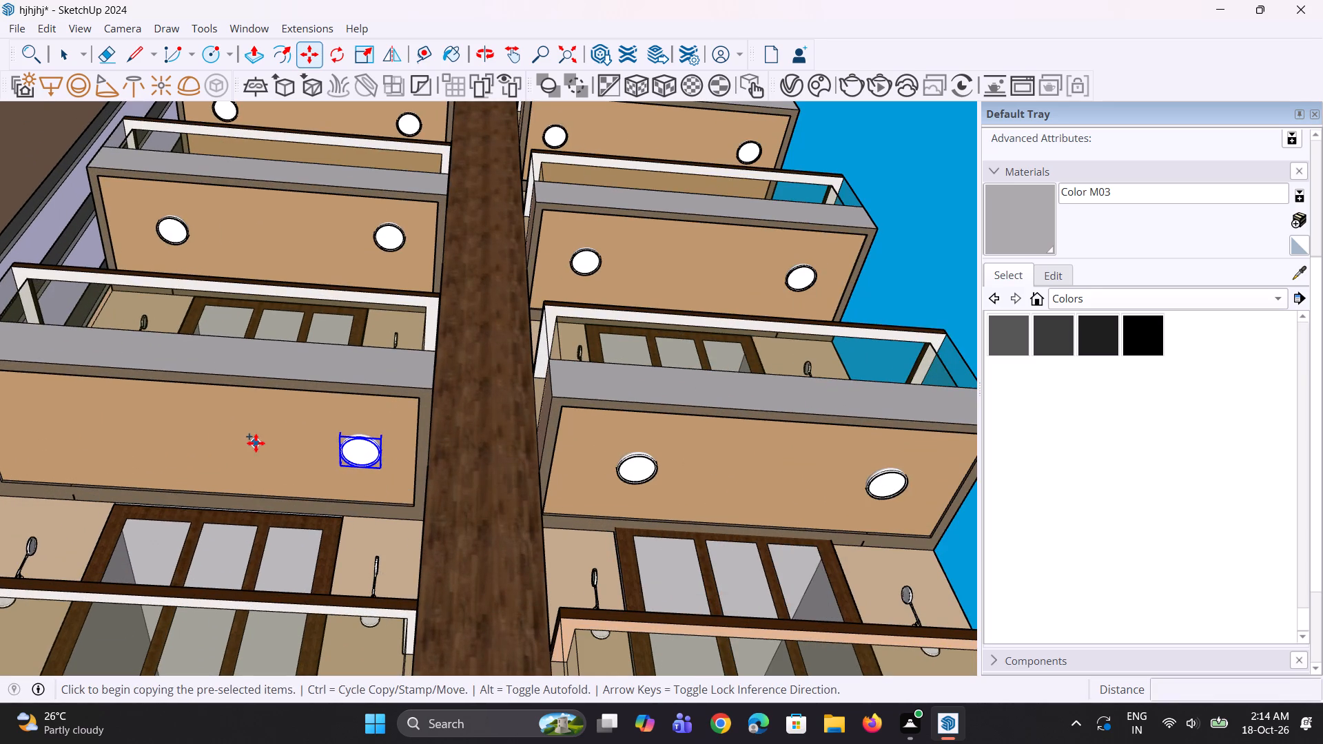
pyautogui.scroll(-5, 266, 440)
pyautogui.scroll(3, 26, 458)
pyautogui.scroll(3, 326, 484)
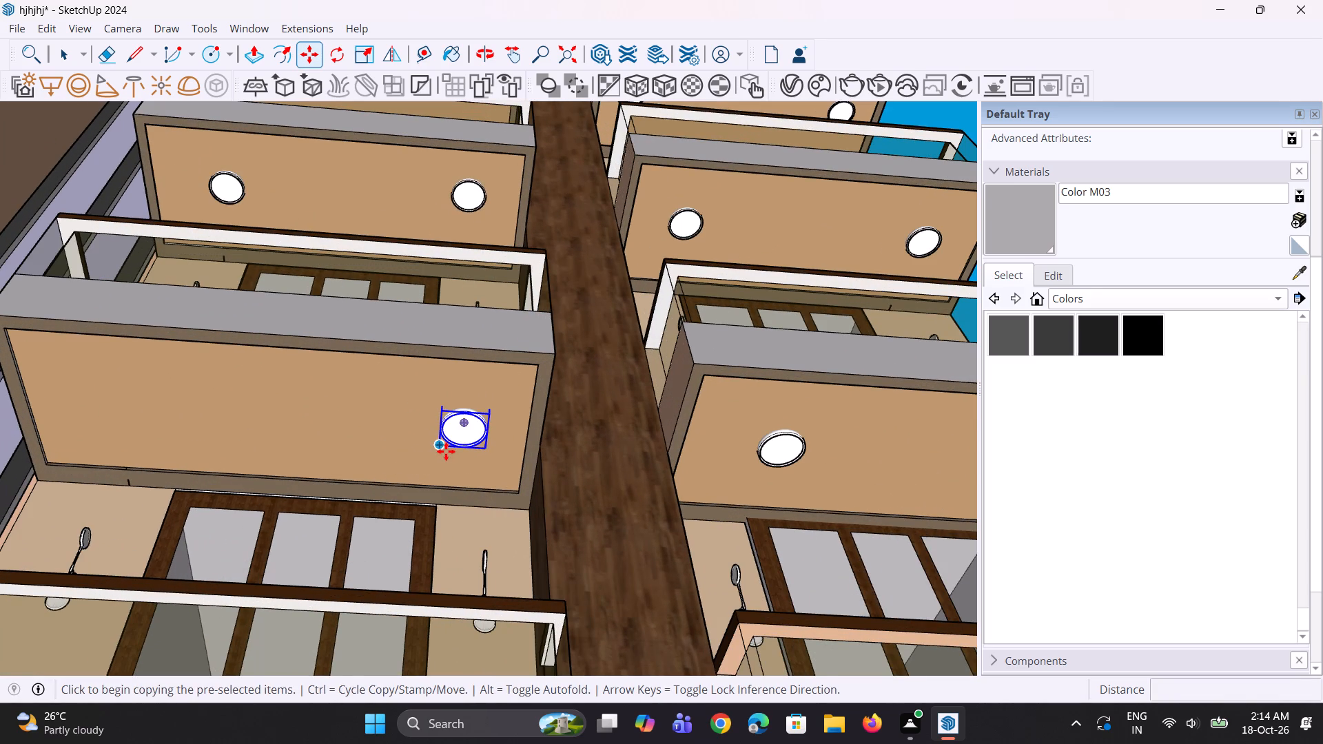
pyautogui.click(445, 451)
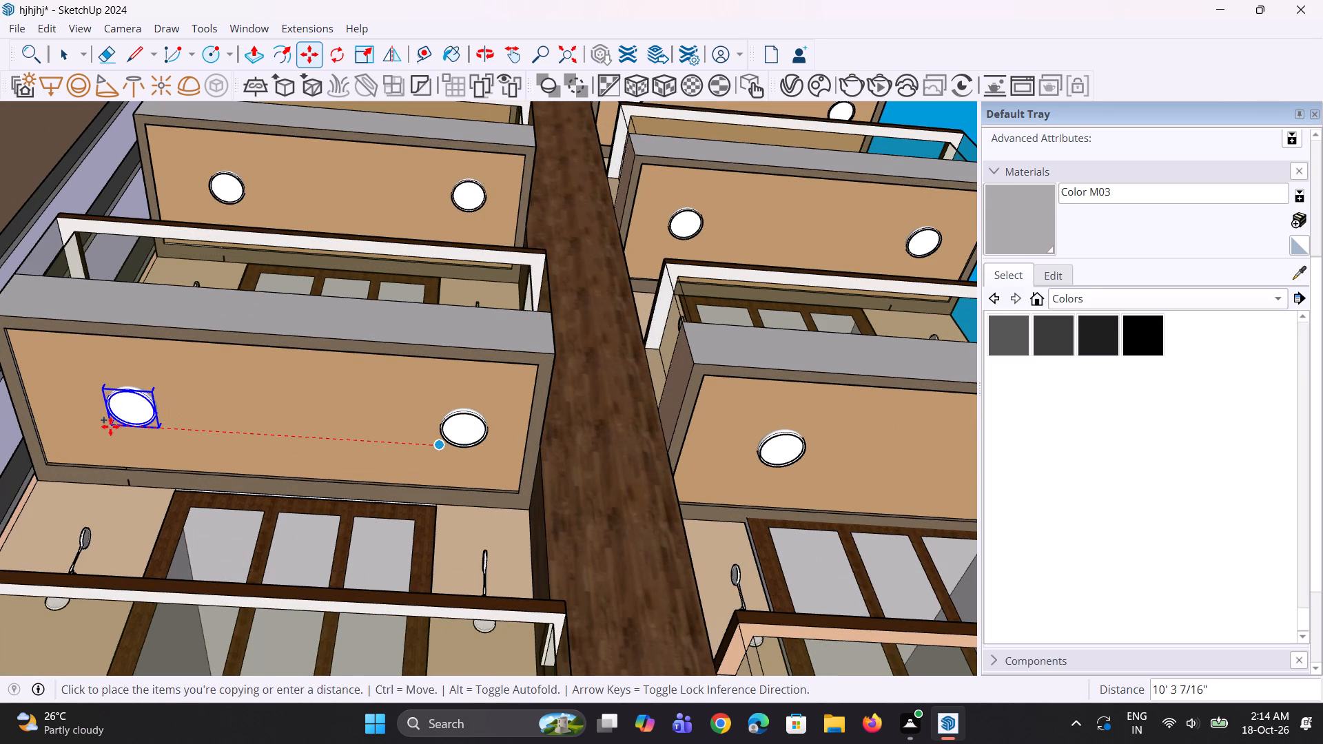
pyautogui.click(94, 426)
pyautogui.scroll(-3, 211, 495)
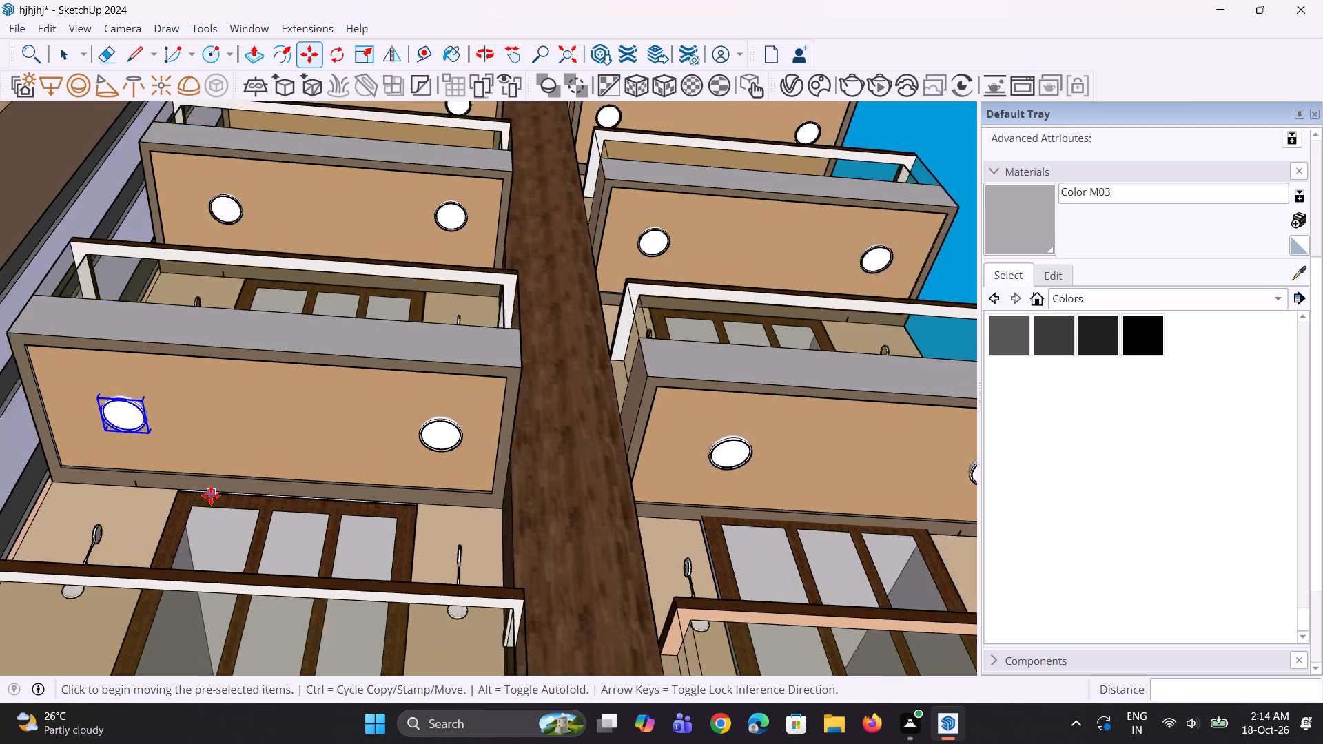
pyautogui.scroll(-7, 211, 495)
pyautogui.press('space')
pyautogui.press('space')
pyautogui.press('space')
pyautogui.click(641, 493)
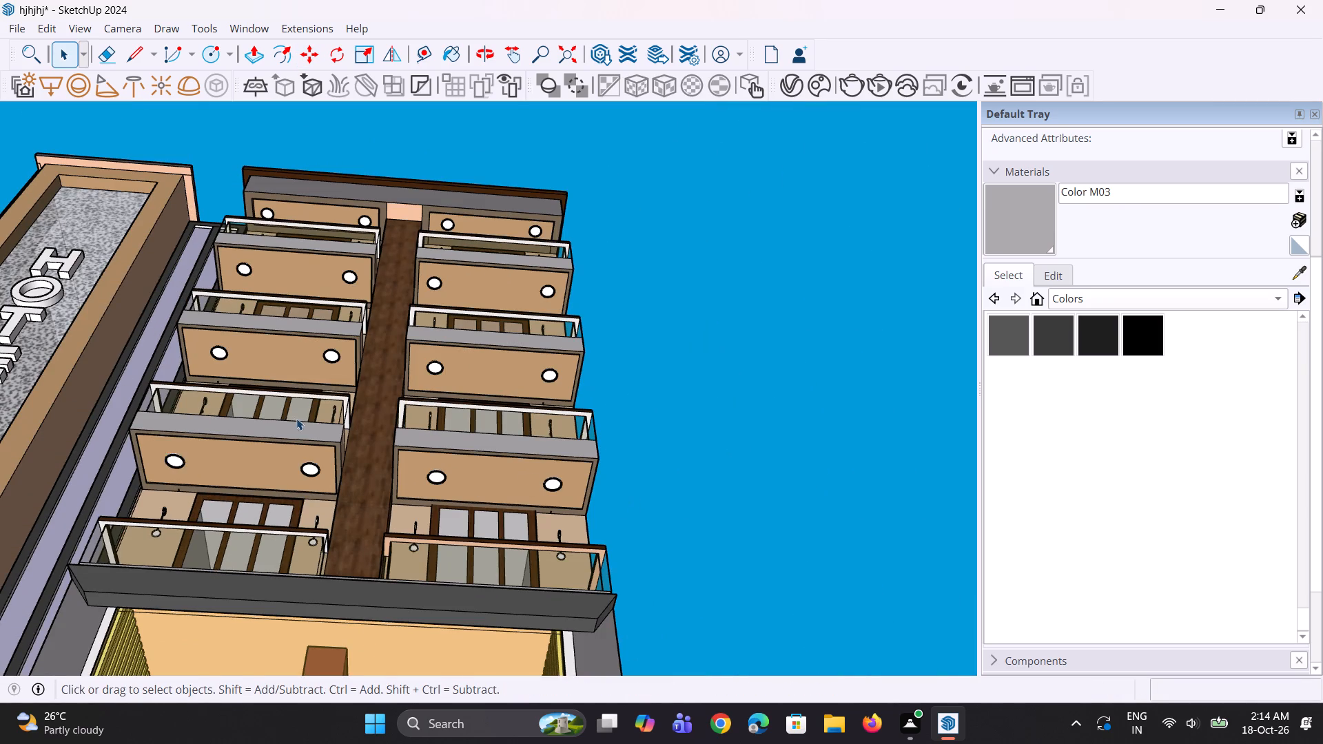
# Move the glass pane of the dining floor's front opening about 30' sideways, out past the building's edge.
pyautogui.scroll(-4, 296, 418)
pyautogui.moveTo(285, 445); pyautogui.dragTo(278, 532, button='middle')
pyautogui.scroll(-4, 253, 423)
pyautogui.moveTo(257, 426); pyautogui.dragTo(263, 485, button='middle')
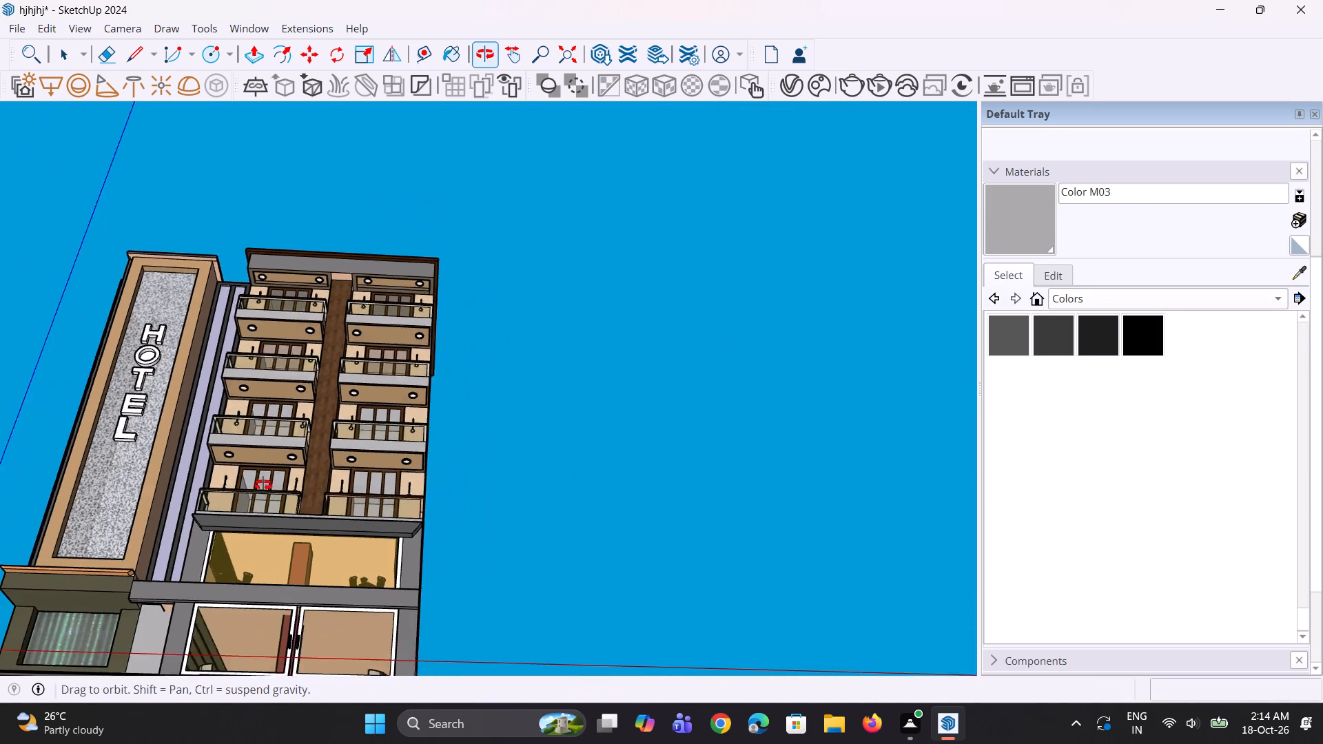
pyautogui.moveTo(263, 485); pyautogui.dragTo(262, 484, button='middle')
pyautogui.scroll(2, 285, 436)
pyautogui.scroll(-3, 311, 476)
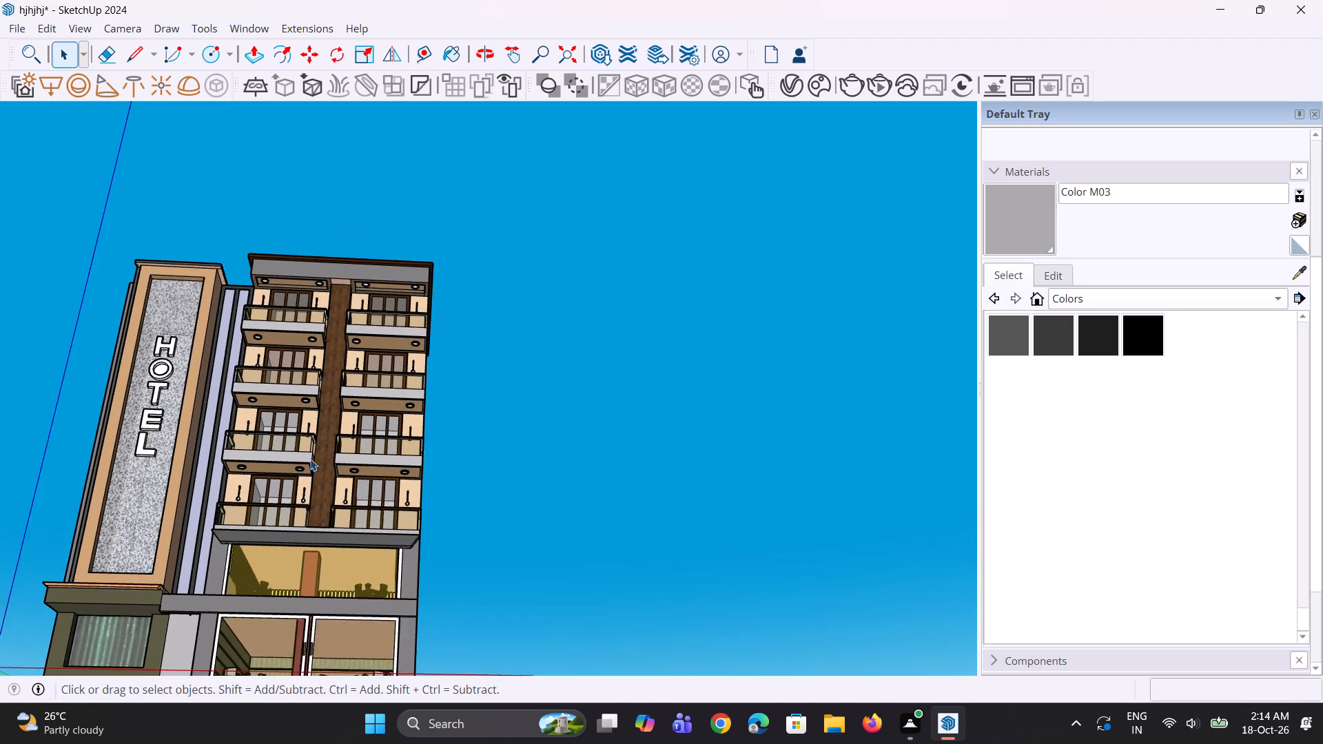
pyautogui.scroll(-2, 310, 459)
pyautogui.click(305, 546)
pyautogui.moveTo(337, 595); pyautogui.dragTo(345, 656, button='middle')
pyautogui.scroll(7, 337, 577)
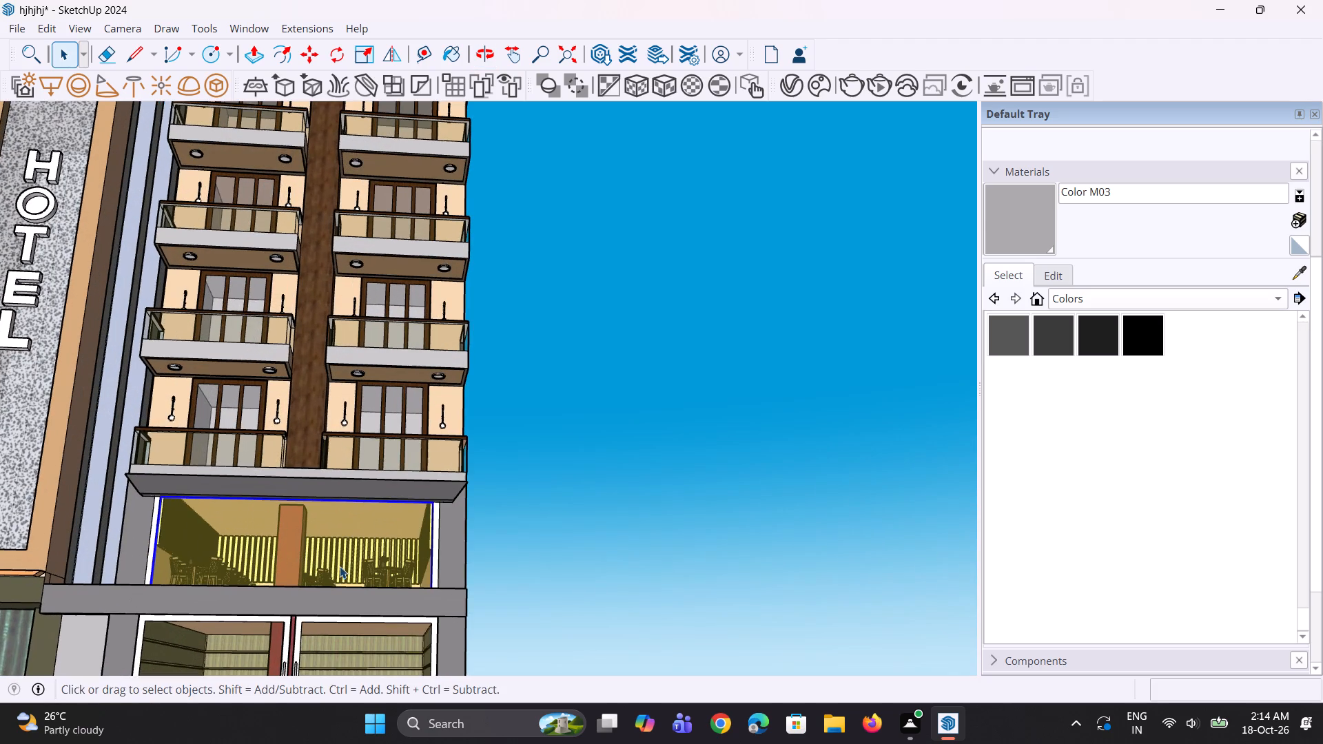
pyautogui.press('m')
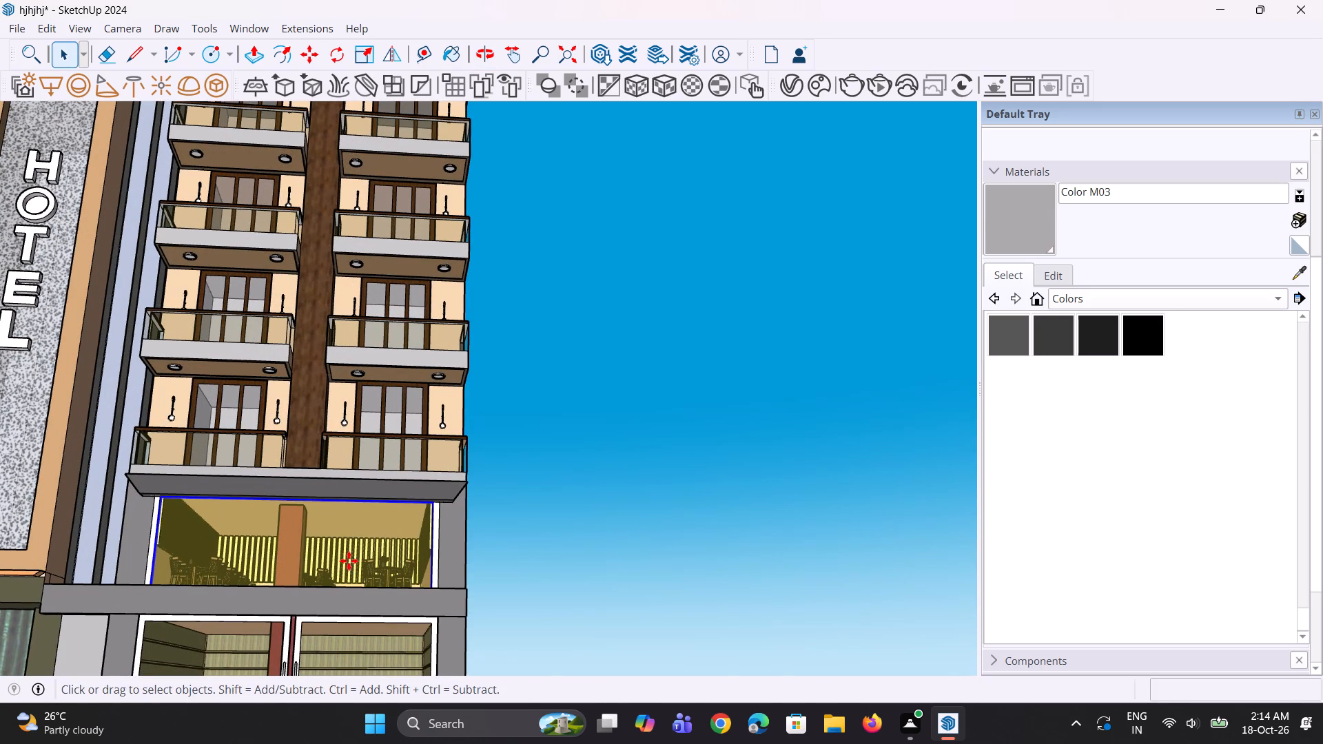
pyautogui.click(347, 555)
pyautogui.click(582, 563)
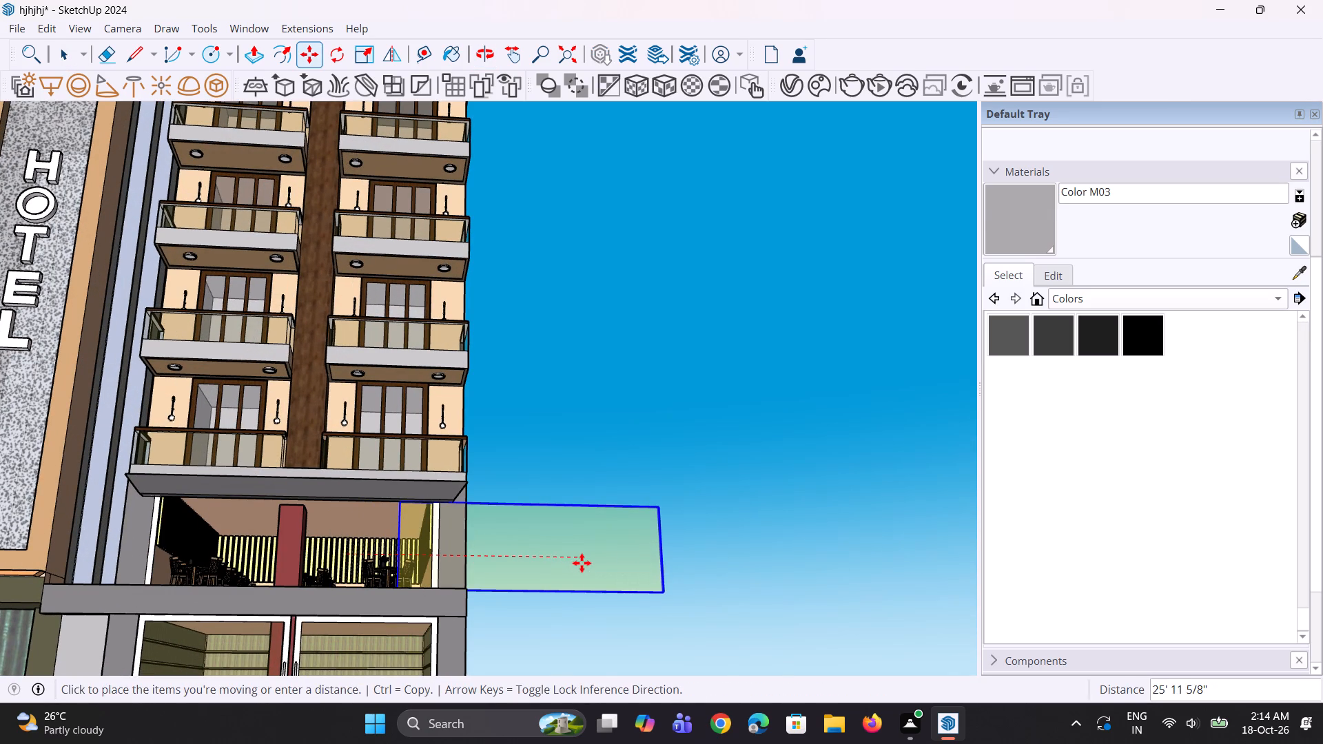
pyautogui.click(509, 561)
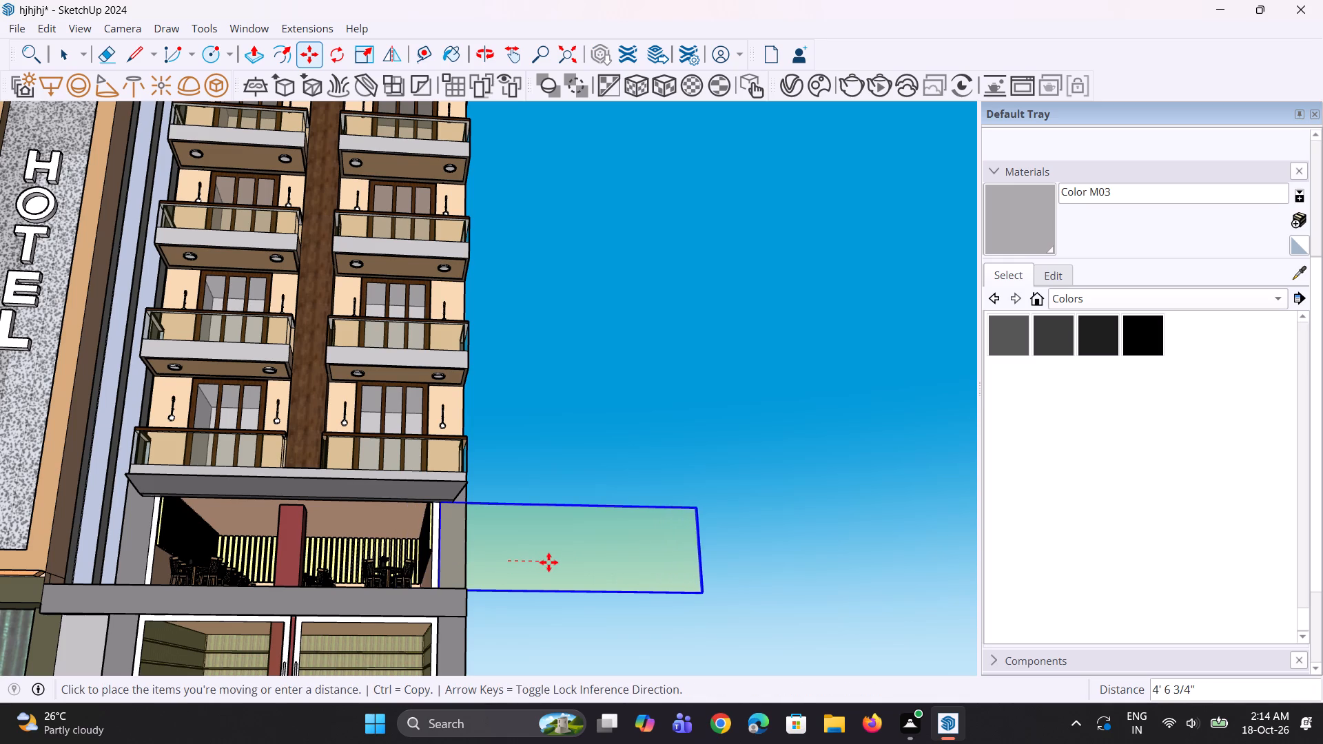
pyautogui.click(548, 562)
pyautogui.moveTo(447, 566); pyautogui.dragTo(447, 611, button='middle')
pyautogui.press('space')
pyautogui.press('space')
pyautogui.click(493, 473)
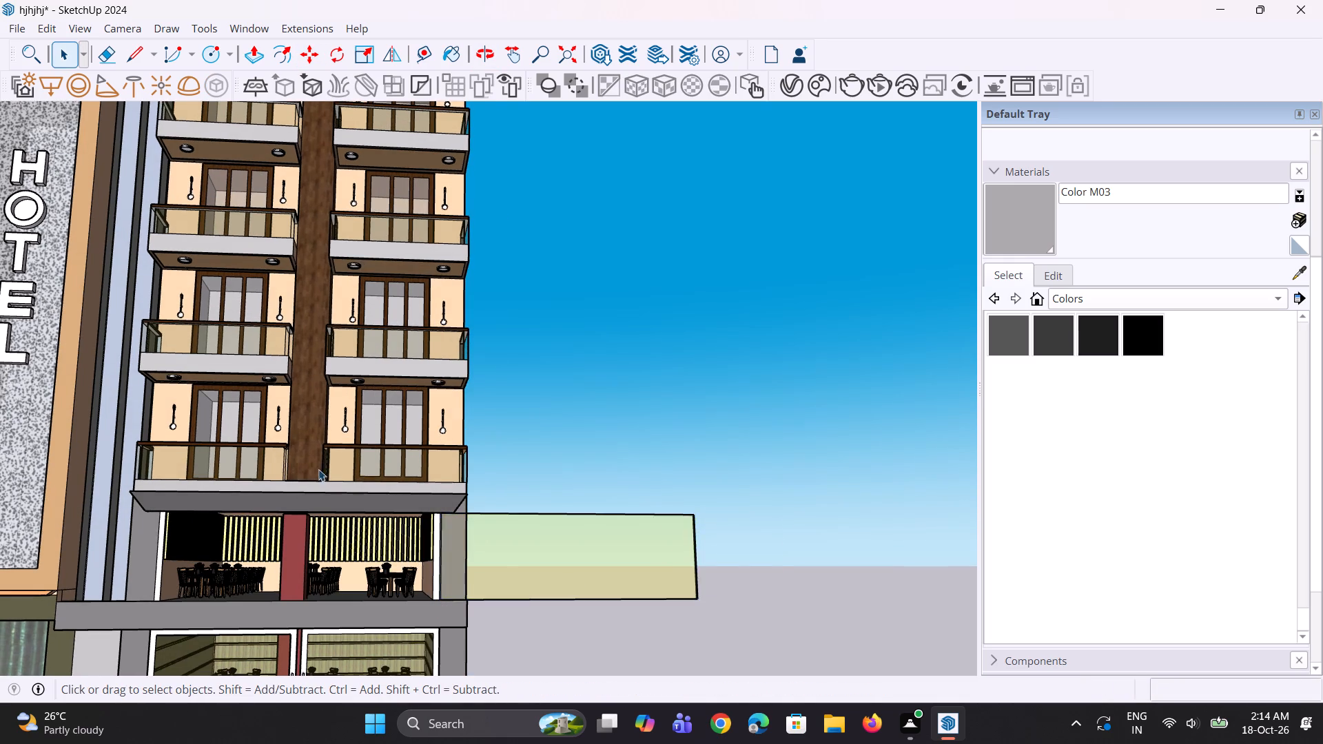
# Copy a ceiling light from the lowest lit balcony down onto the dining floor's ceiling, about 16' 8" away.
pyautogui.scroll(2, 318, 468)
pyautogui.click(368, 364)
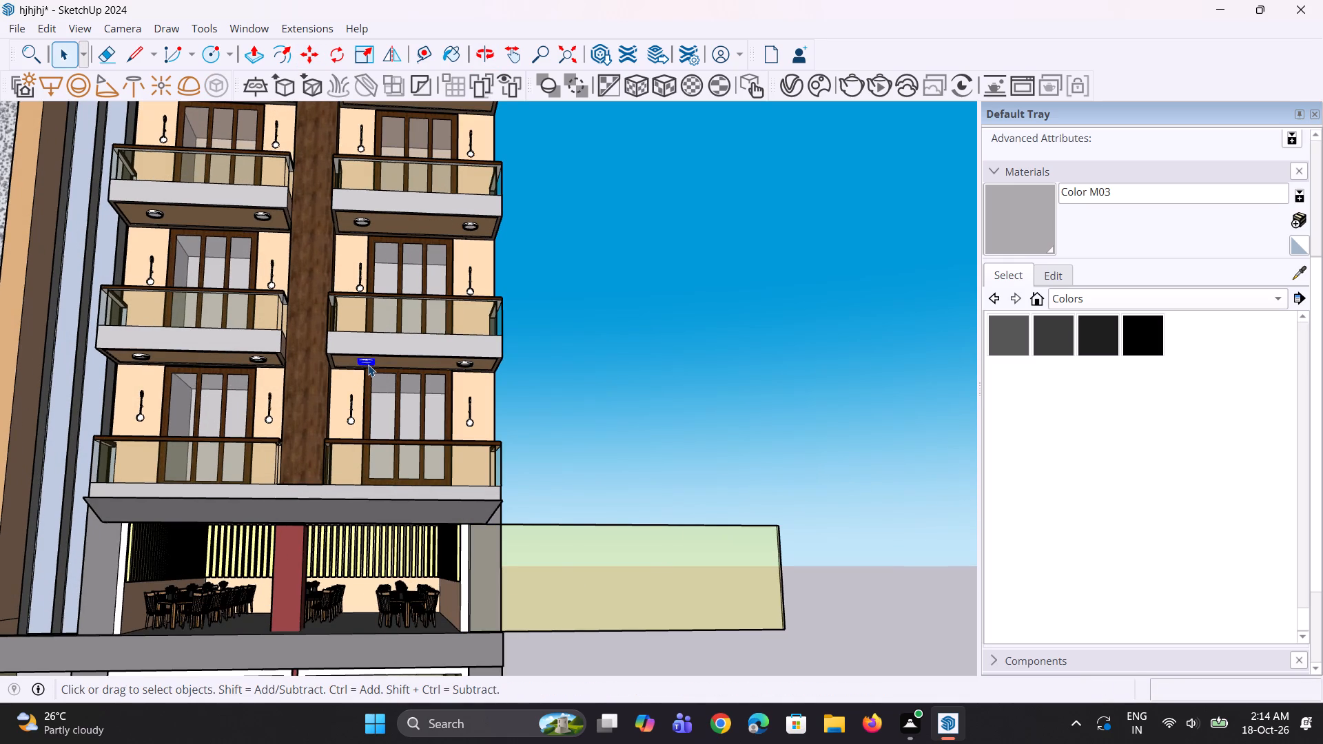
pyautogui.press('m')
pyautogui.click(368, 364)
pyautogui.moveTo(352, 592); pyautogui.dragTo(362, 545, button='middle')
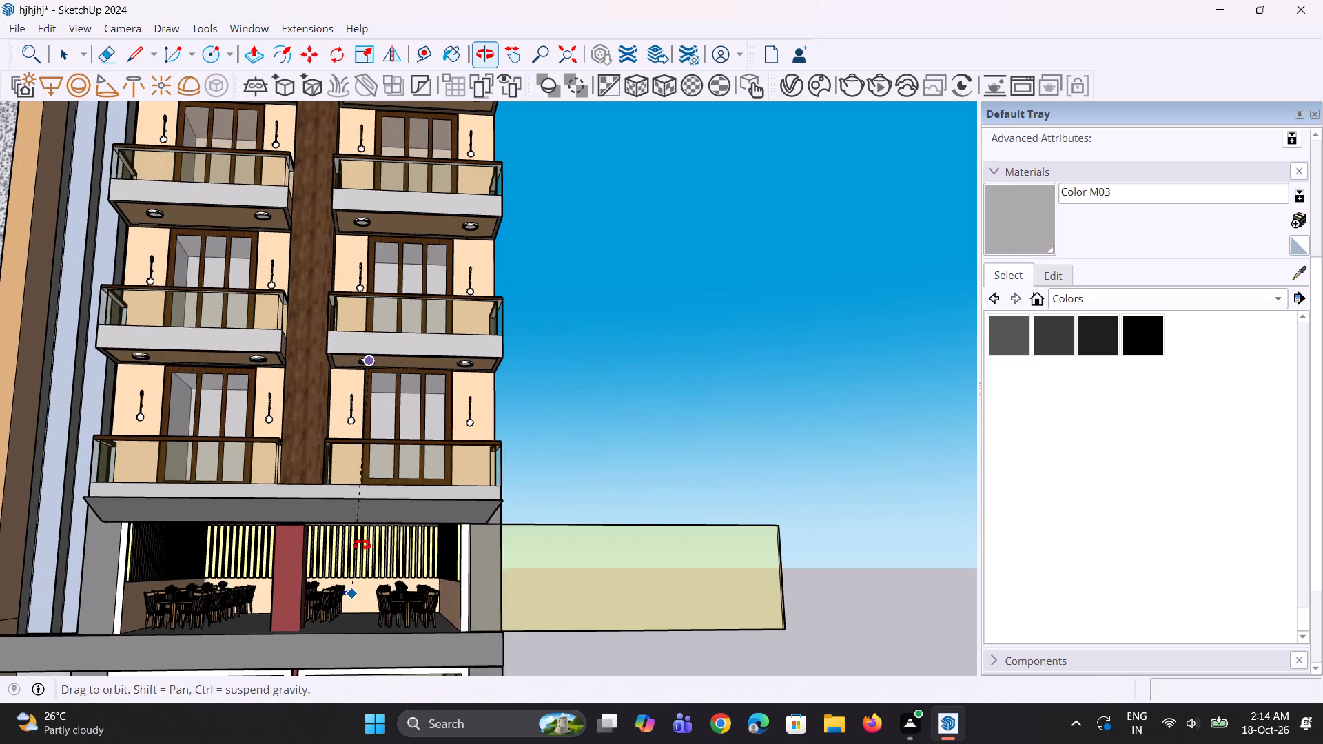
pyautogui.moveTo(362, 545); pyautogui.dragTo(365, 526, button='middle')
pyautogui.scroll(10, 384, 516)
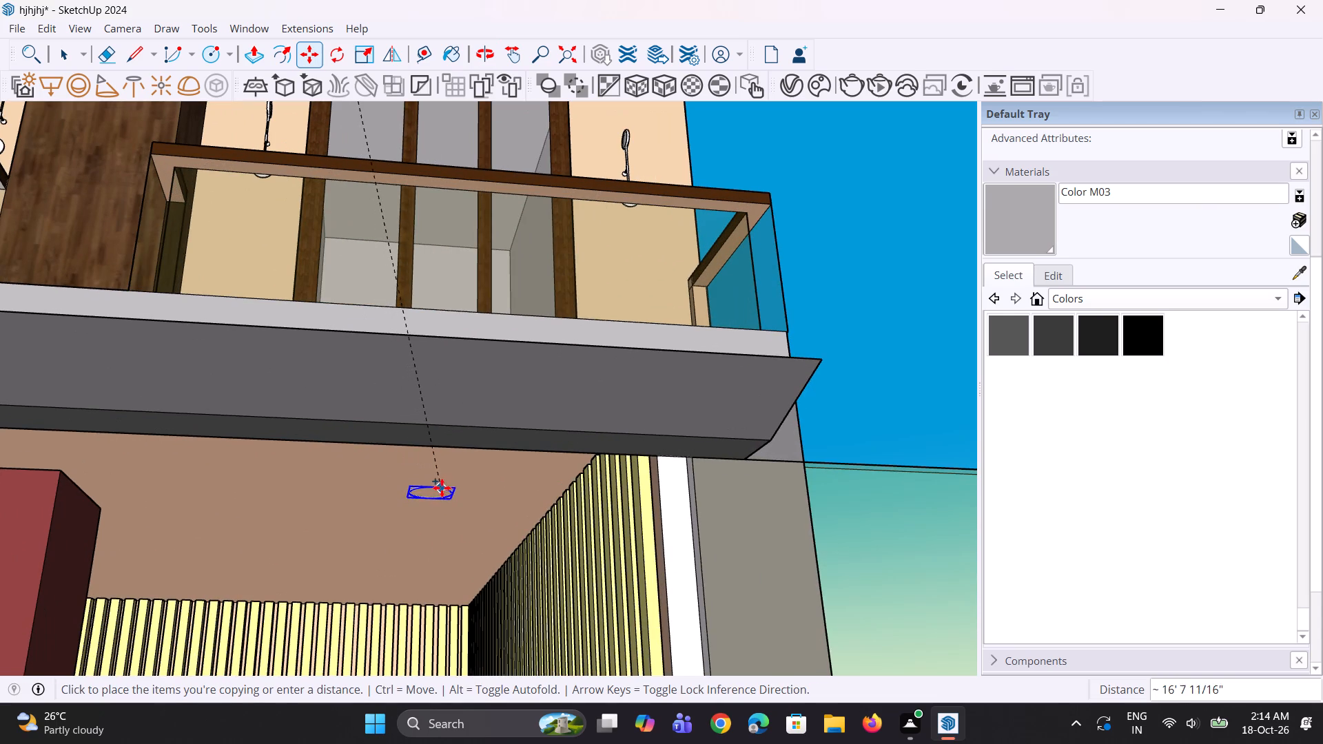
pyautogui.click(447, 481)
# Adjust the copied light's position at the dining floor's ceiling, moving it about 1' 6".
pyautogui.moveTo(429, 529); pyautogui.dragTo(371, 555, button='middle')
pyautogui.scroll(3, 399, 535)
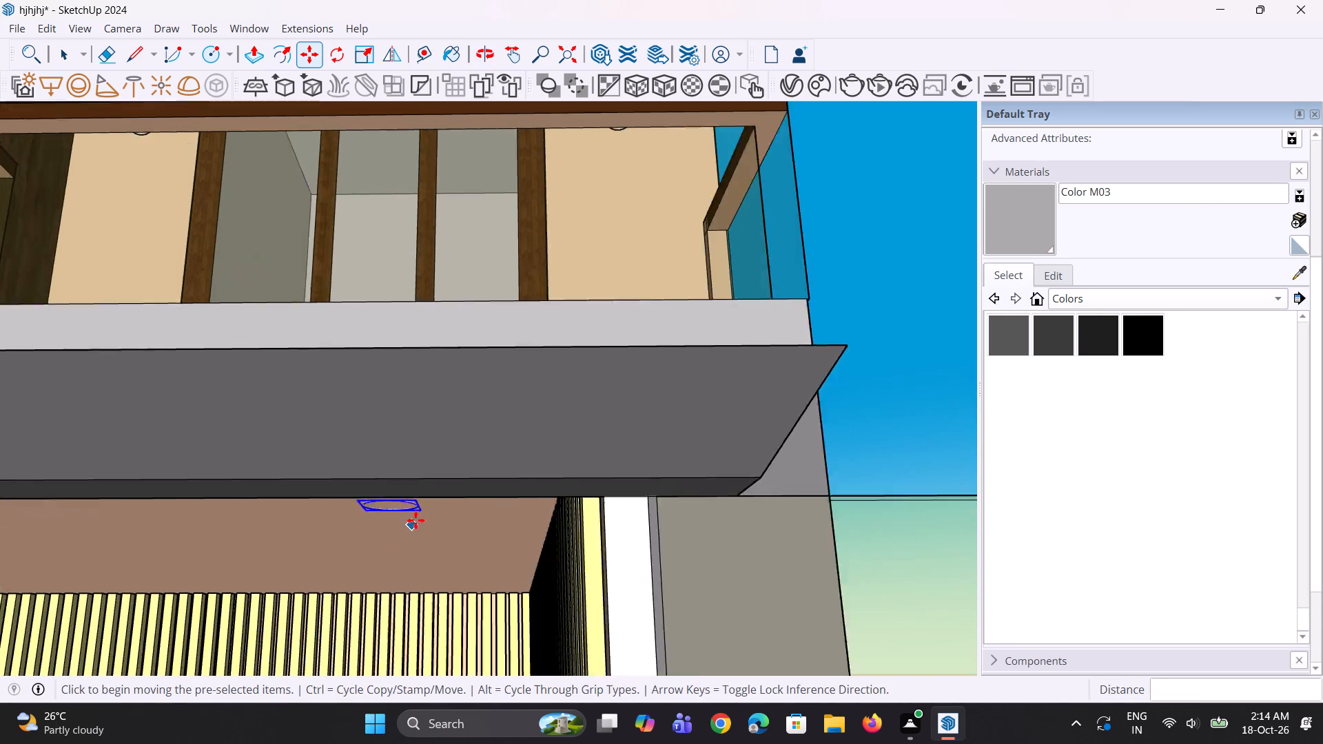
pyautogui.scroll(3, 416, 520)
pyautogui.click(428, 513)
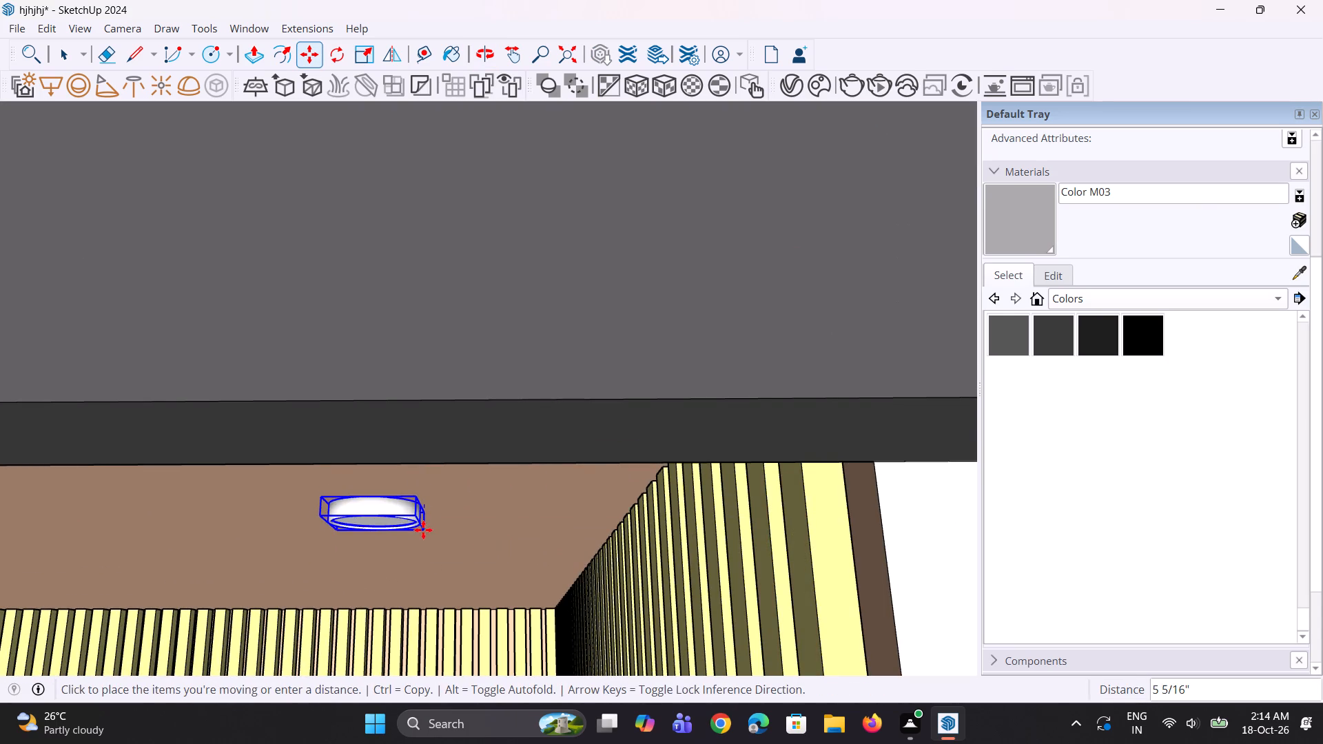
pyautogui.click(422, 523)
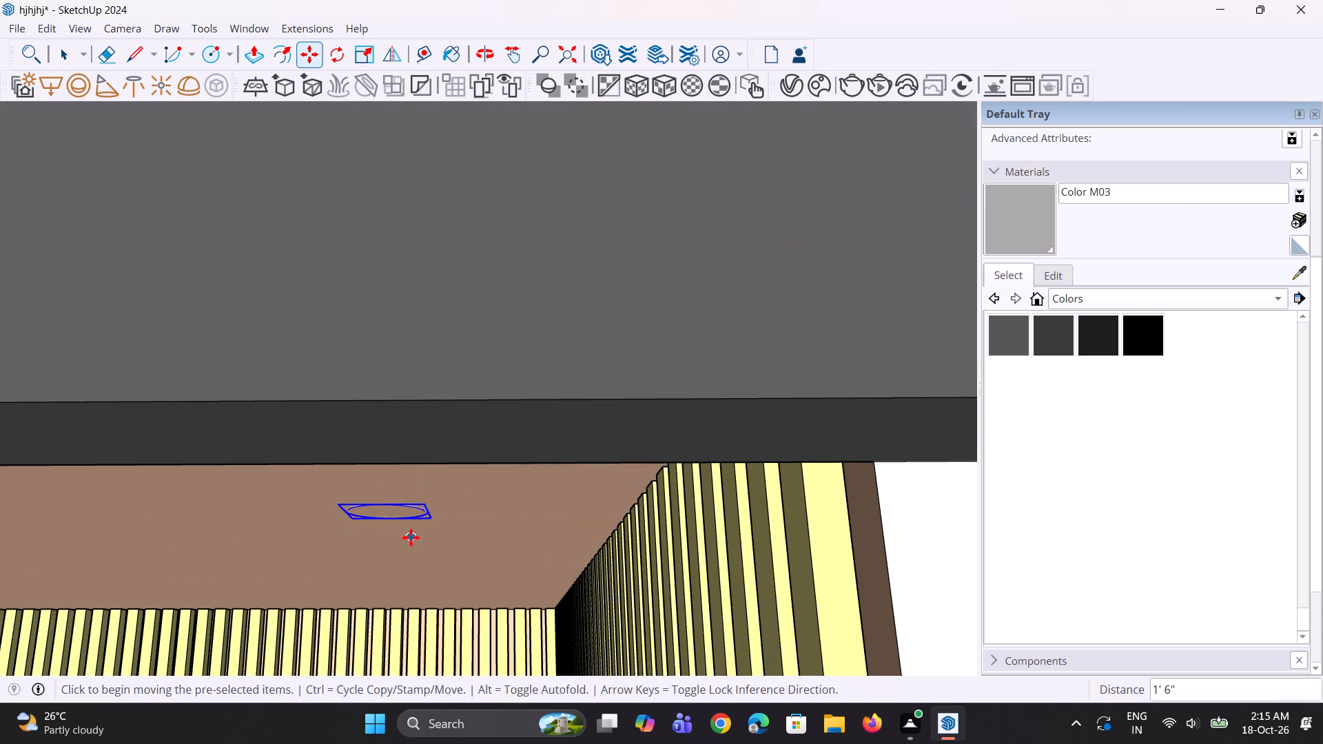
# Move the copied light about 5' 8" along the dining floor's ceiling toward the front opening.
pyautogui.moveTo(411, 537); pyautogui.dragTo(407, 488, button='middle')
pyautogui.scroll(1, 411, 537)
pyautogui.scroll(-4, 406, 516)
pyautogui.click(416, 468)
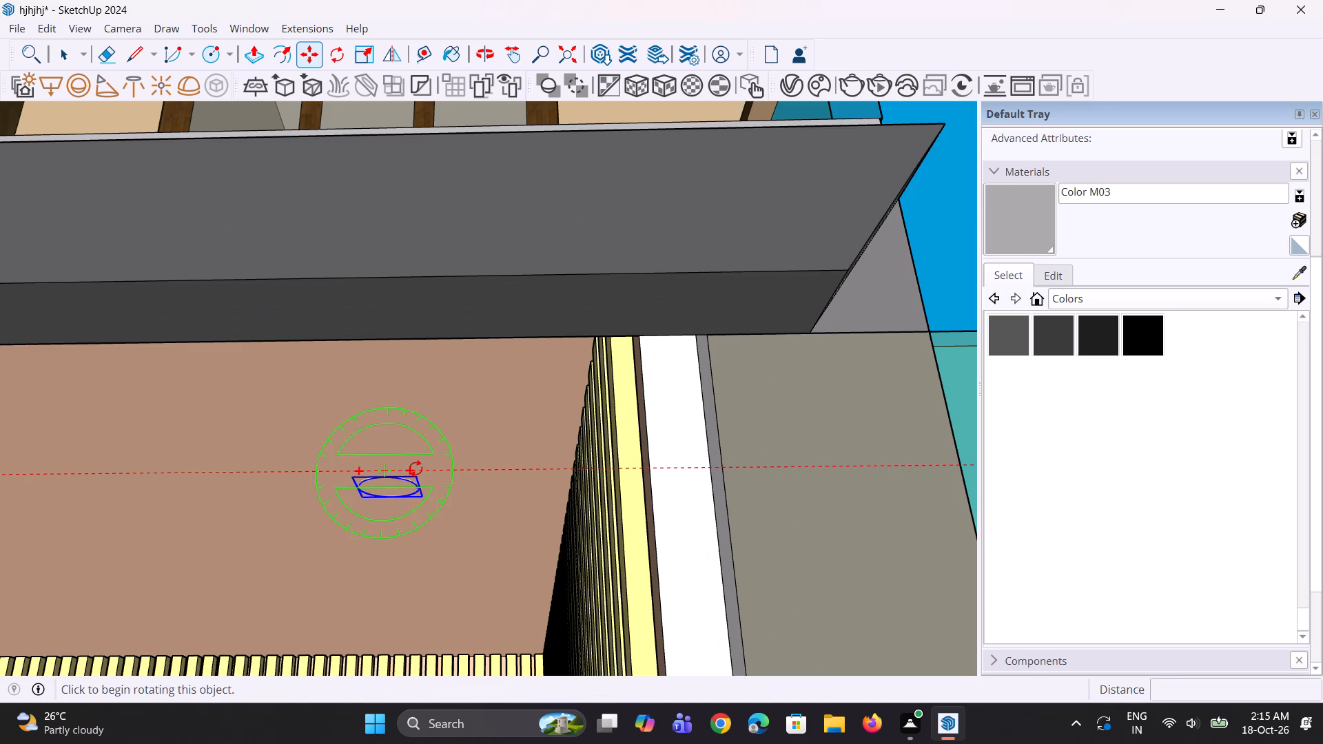
pyautogui.press('space')
pyautogui.press('m')
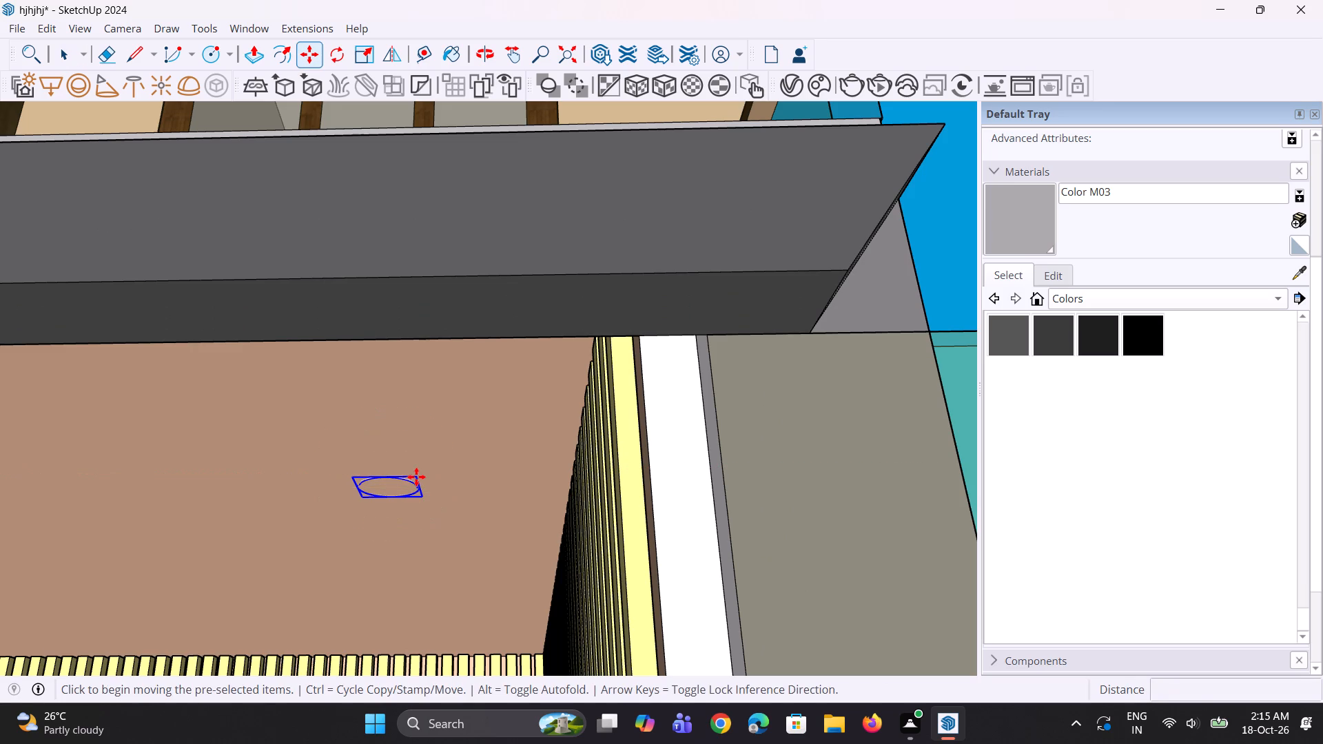
pyautogui.click(420, 477)
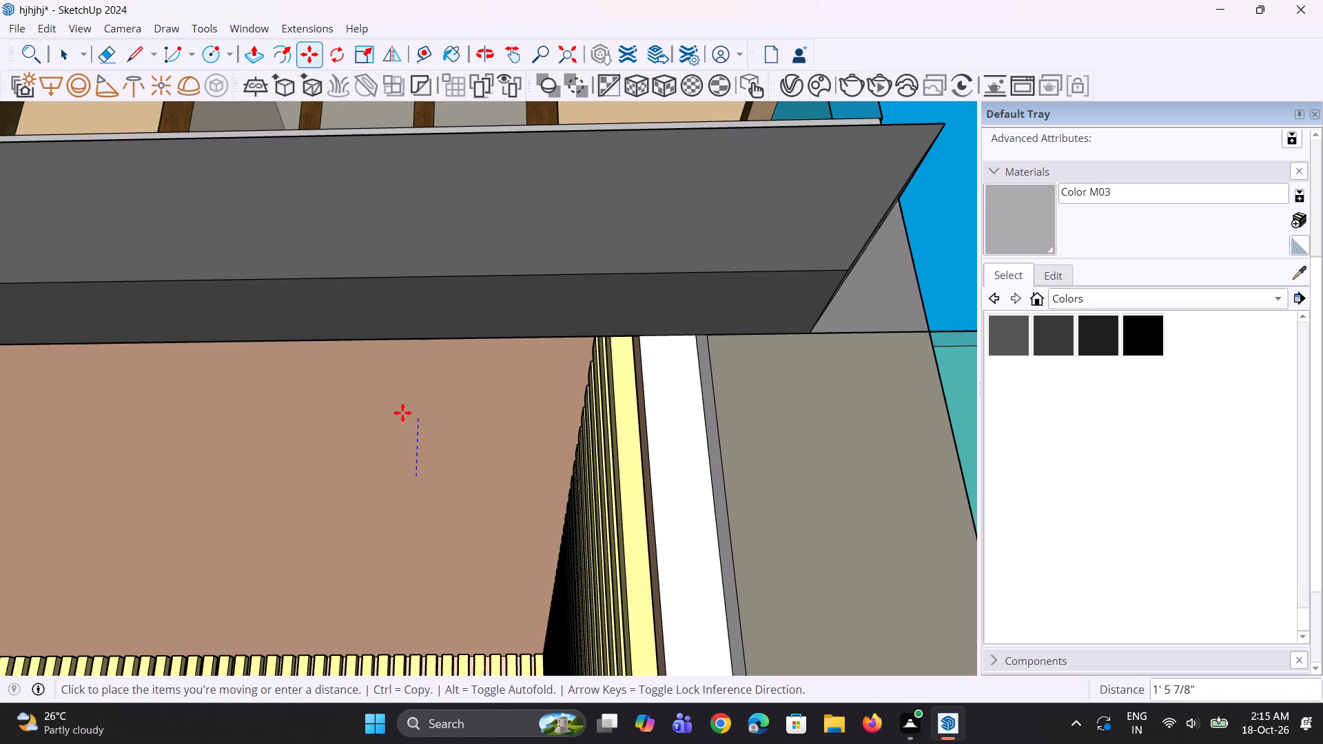
pyautogui.click(384, 368)
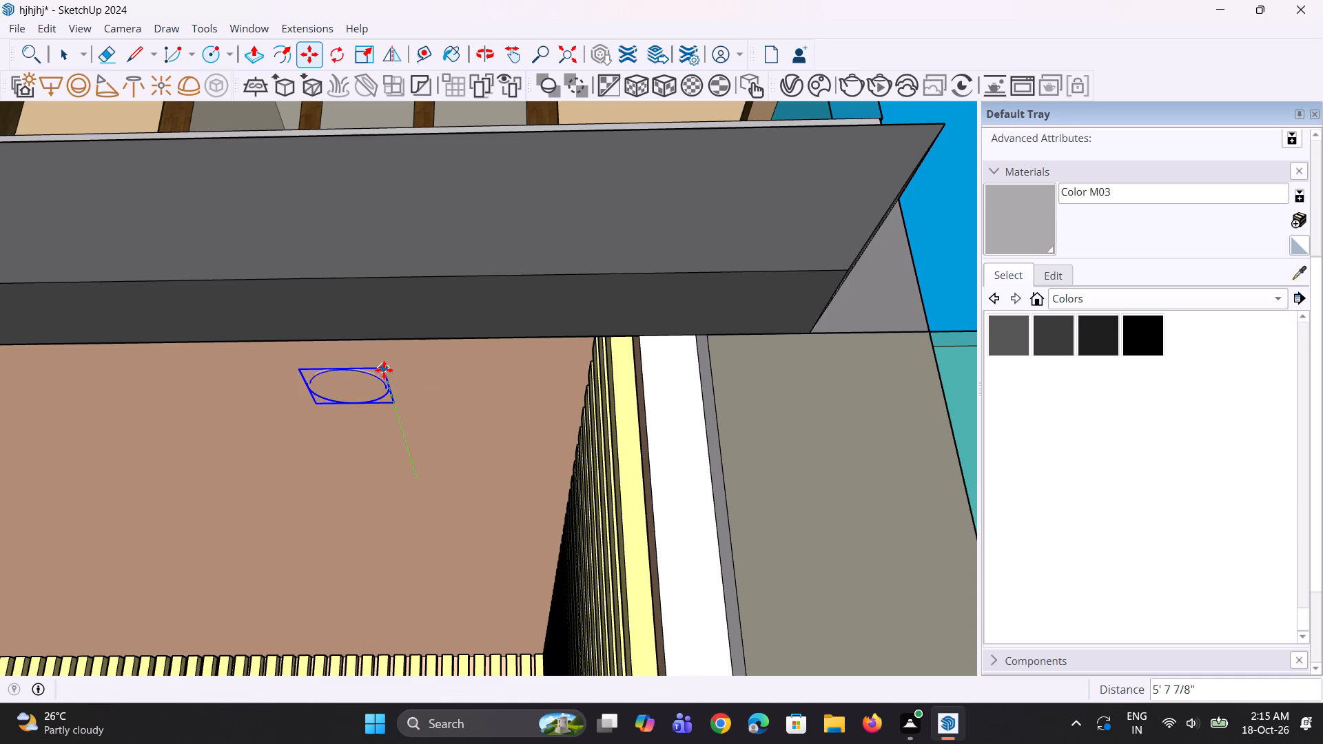
# Nudge the light slightly farther toward the front edge of the dining floor's ceiling.
pyautogui.moveTo(312, 493); pyautogui.dragTo(325, 425, button='middle')
pyautogui.scroll(-5, 345, 466)
pyautogui.moveTo(357, 444); pyautogui.dragTo(365, 433, button='middle')
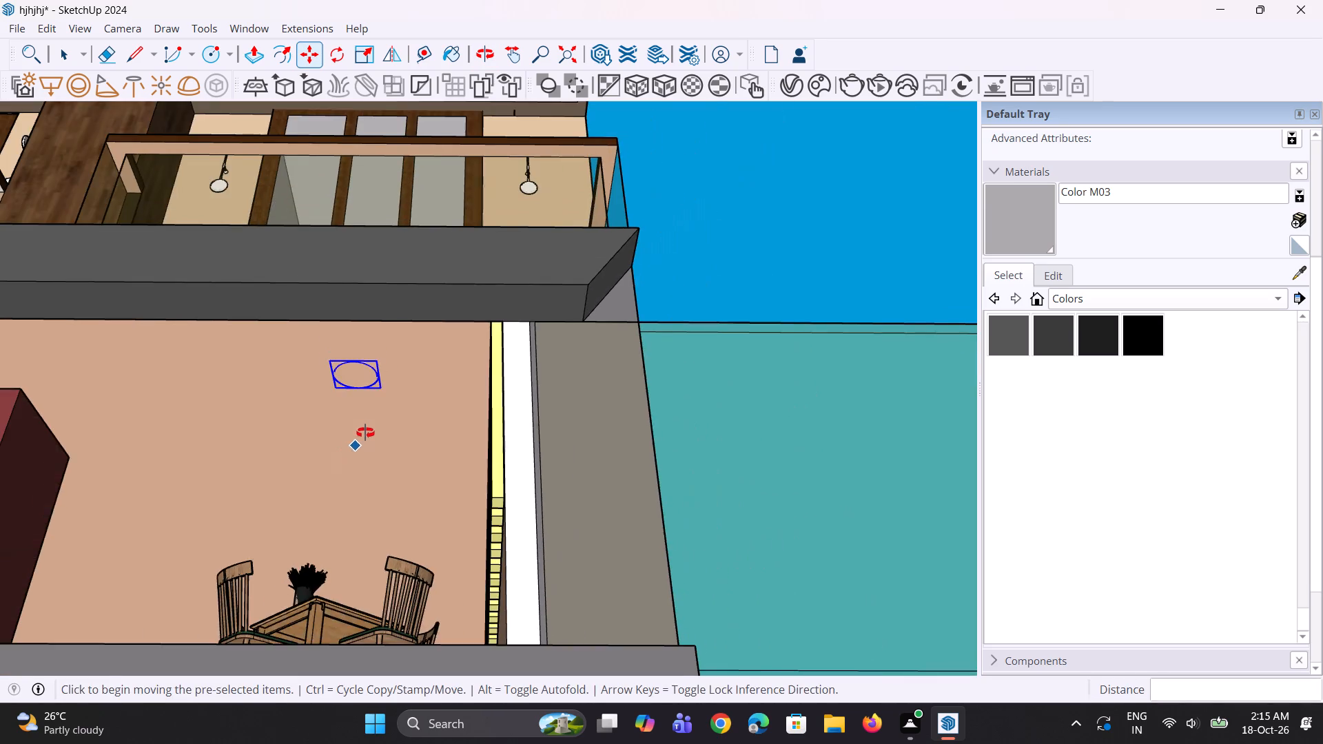
pyautogui.moveTo(365, 433); pyautogui.dragTo(387, 406, button='middle')
pyautogui.scroll(2, 398, 329)
pyautogui.click(394, 333)
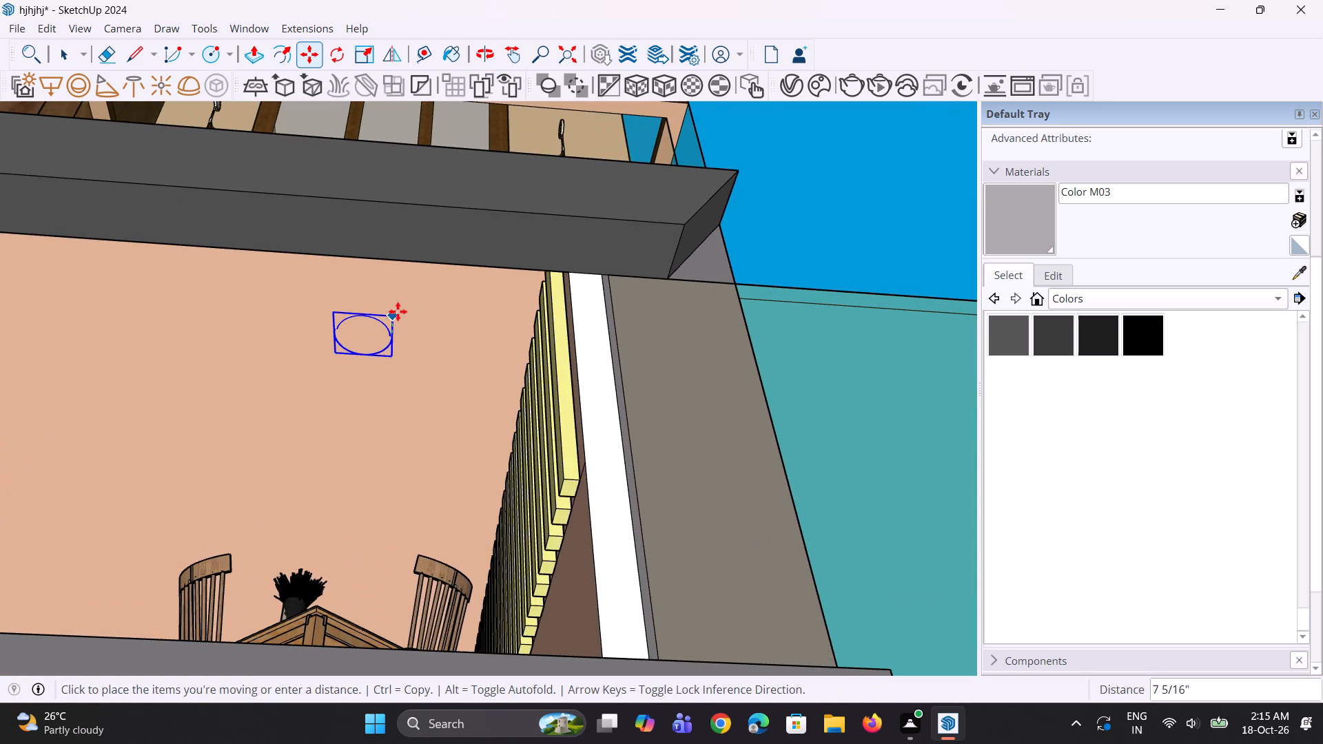
pyautogui.click(402, 298)
# Lower the light about 3" vertically so its round body sits below the dining floor's ceiling surface.
pyautogui.moveTo(381, 366); pyautogui.dragTo(360, 398, button='middle')
pyautogui.scroll(3, 376, 365)
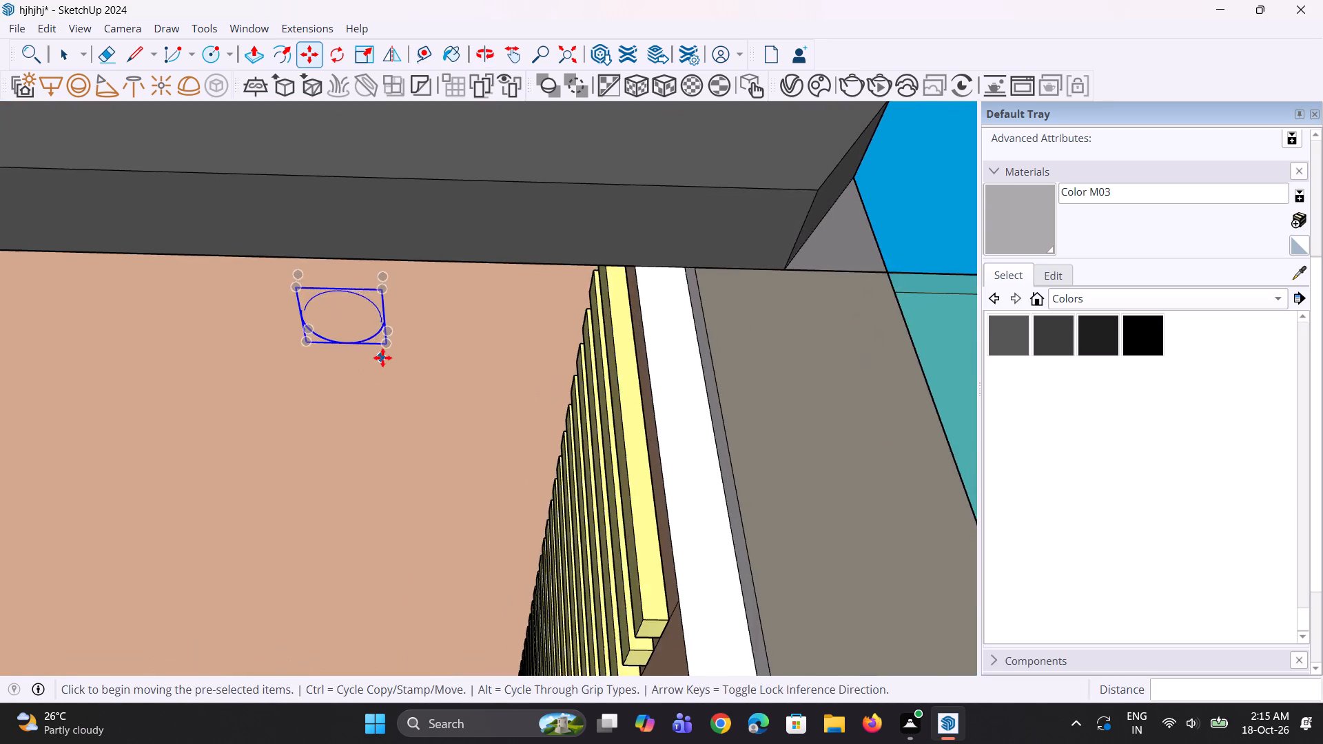
pyautogui.scroll(7, 382, 358)
pyautogui.click(388, 333)
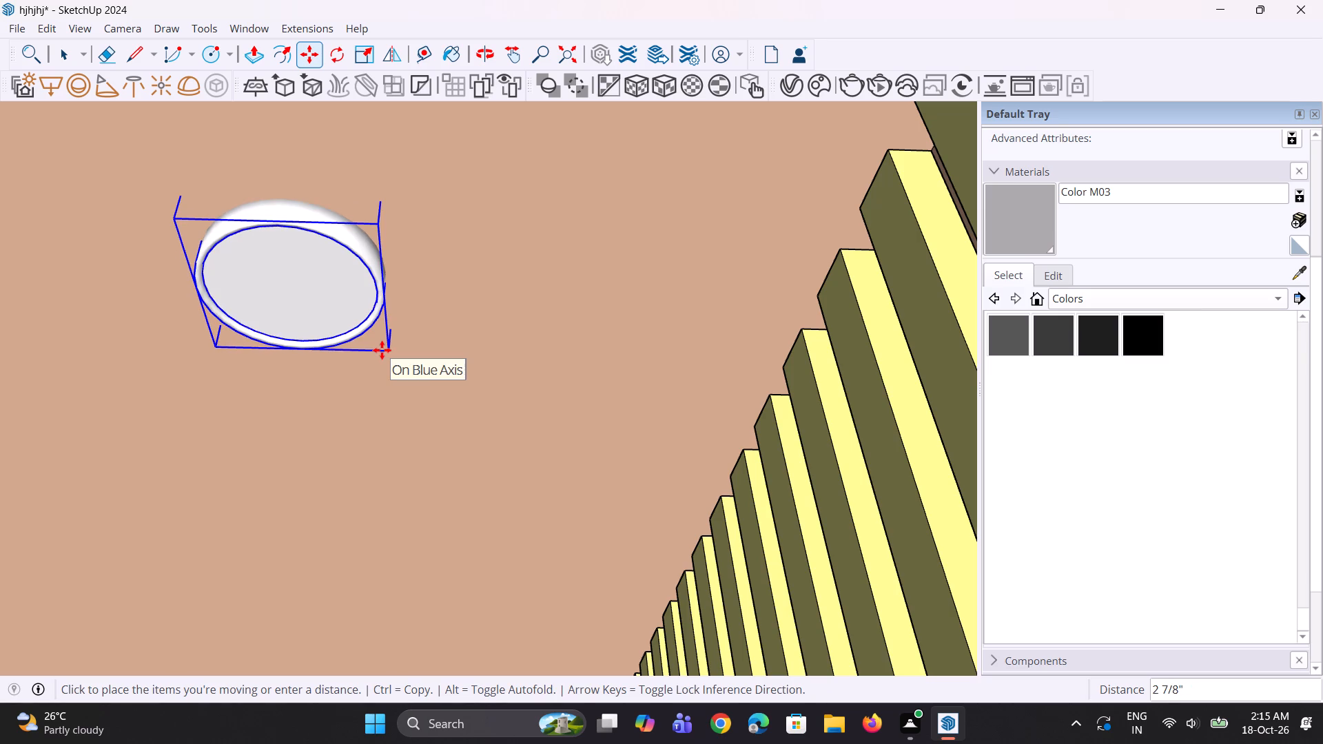
pyautogui.click(382, 350)
# Copy the light about 4' 4" deeper into the dining floor and repeat it as a row of five copies (*5).
pyautogui.scroll(-5, 368, 433)
pyautogui.moveTo(368, 431); pyautogui.dragTo(373, 393, button='middle')
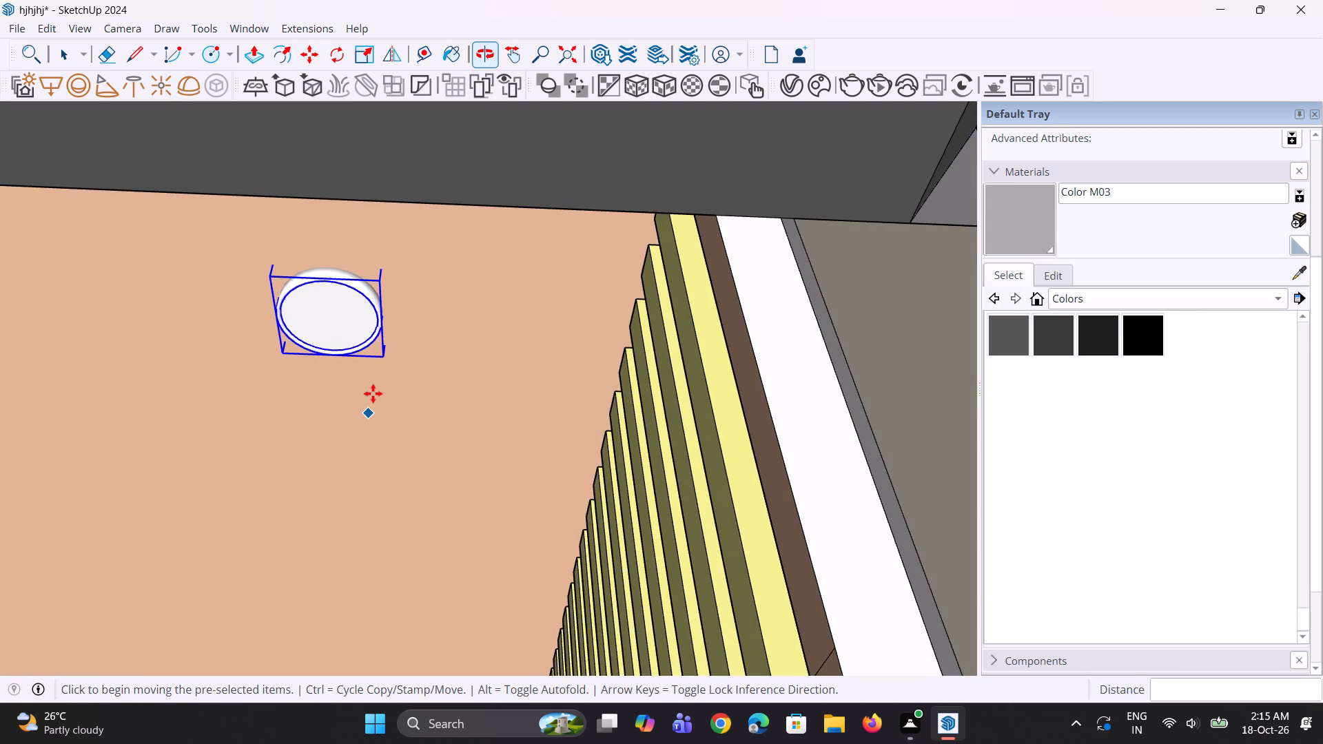
pyautogui.press('m')
pyautogui.click(380, 362)
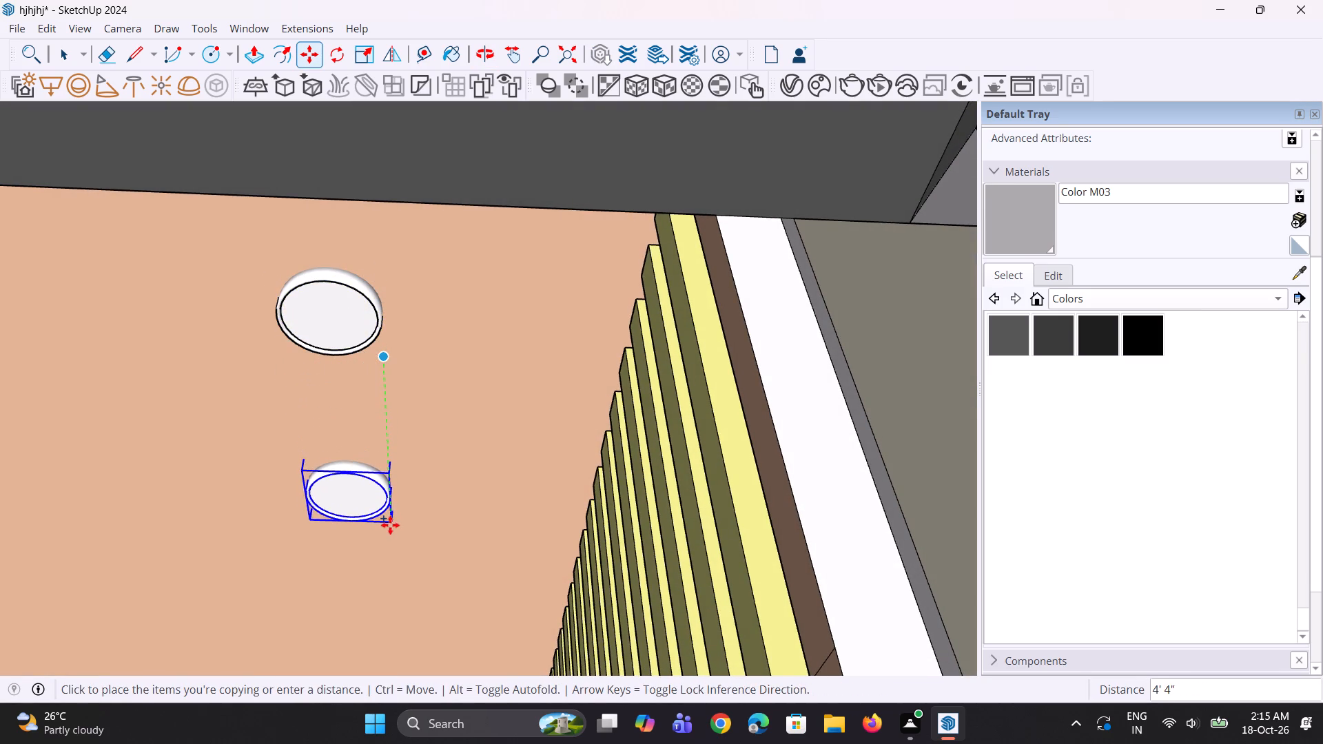
pyautogui.click(390, 525)
pyautogui.moveTo(299, 498); pyautogui.dragTo(228, 541, button='middle')
pyautogui.scroll(-5, 311, 493)
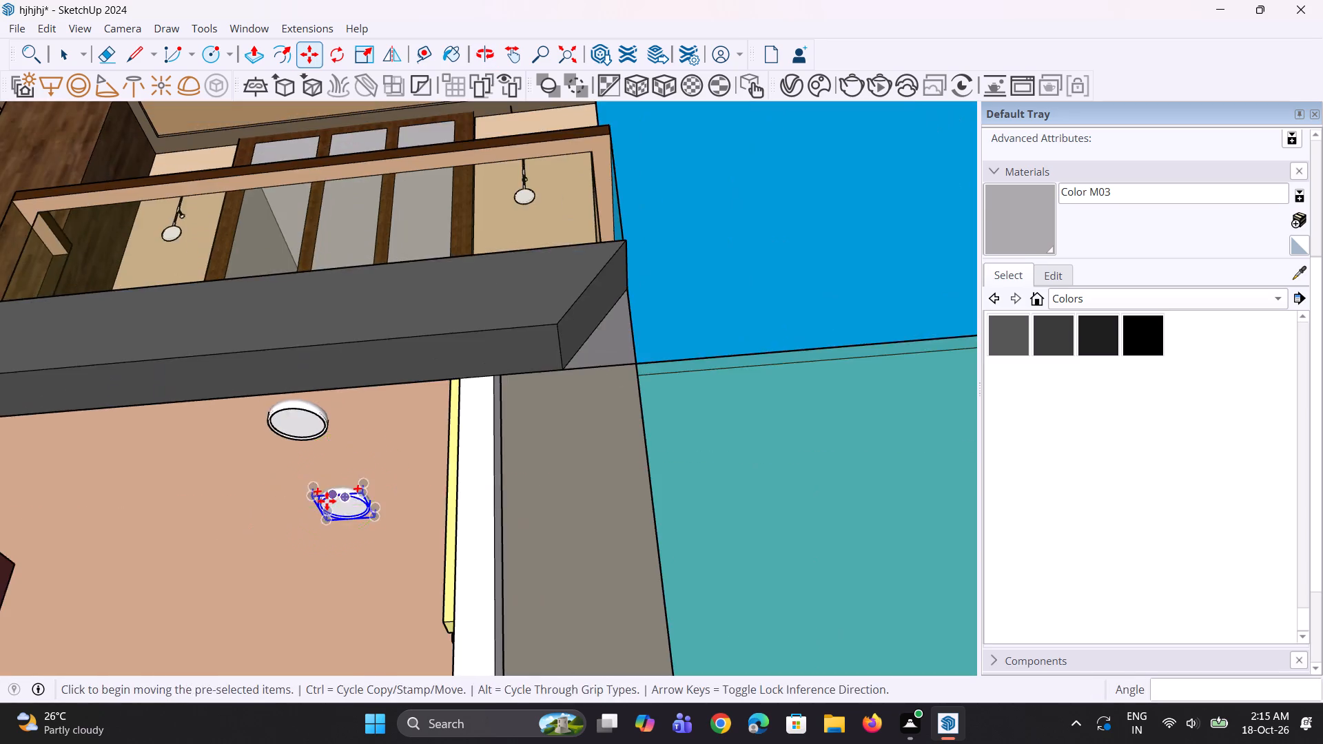
pyautogui.scroll(-4, 326, 504)
pyautogui.moveTo(283, 559); pyautogui.dragTo(449, 577, button='middle')
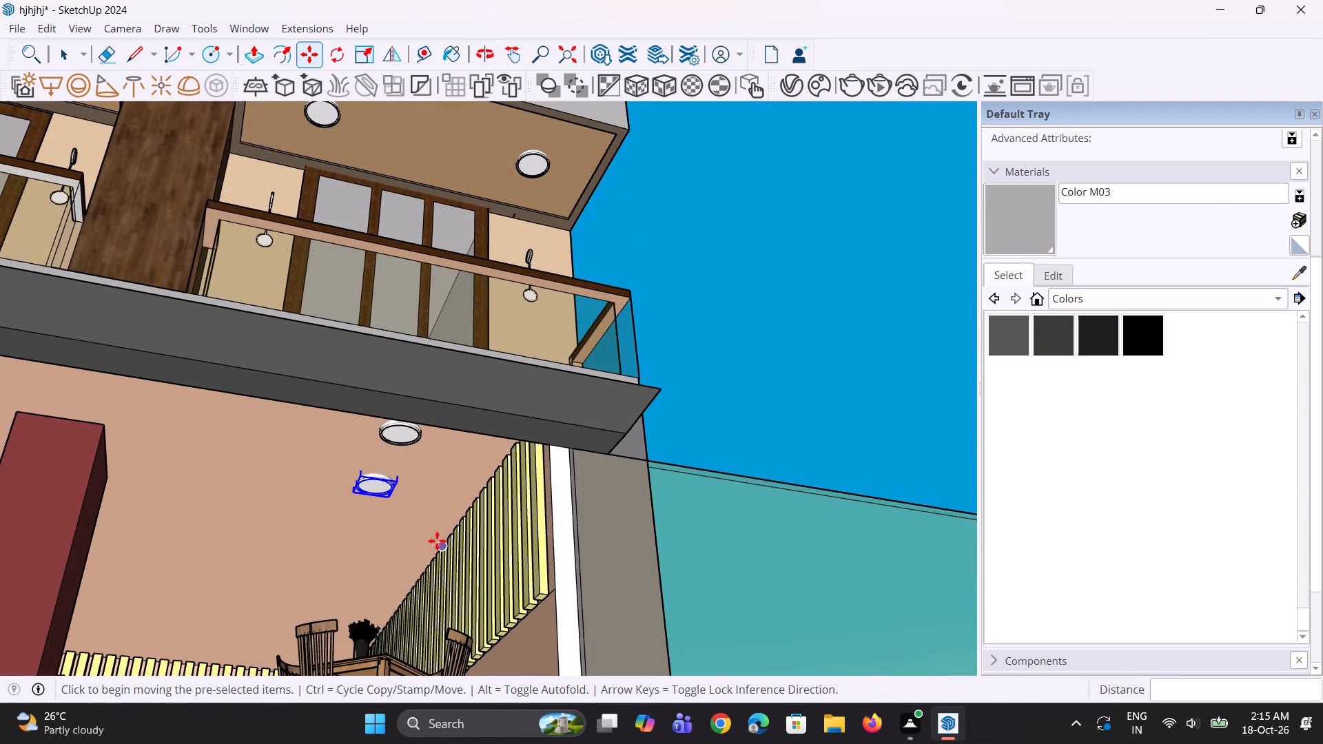
pyautogui.write('*5')
pyautogui.press('Return')
pyautogui.scroll(-4, 361, 537)
pyautogui.moveTo(351, 570); pyautogui.dragTo(340, 608, button='middle')
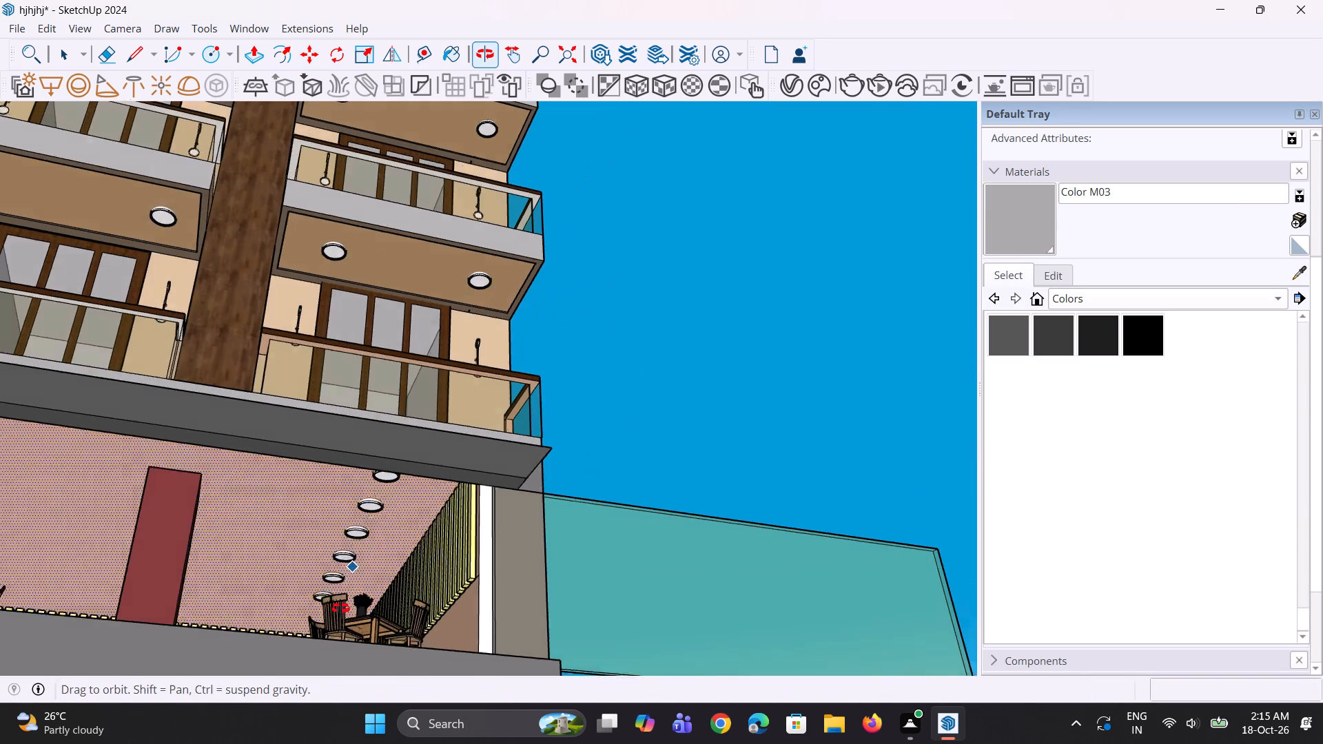
pyautogui.moveTo(340, 608); pyautogui.dragTo(317, 625, button='middle')
pyautogui.press('space')
pyautogui.press('space')
pyautogui.scroll(-4, 358, 563)
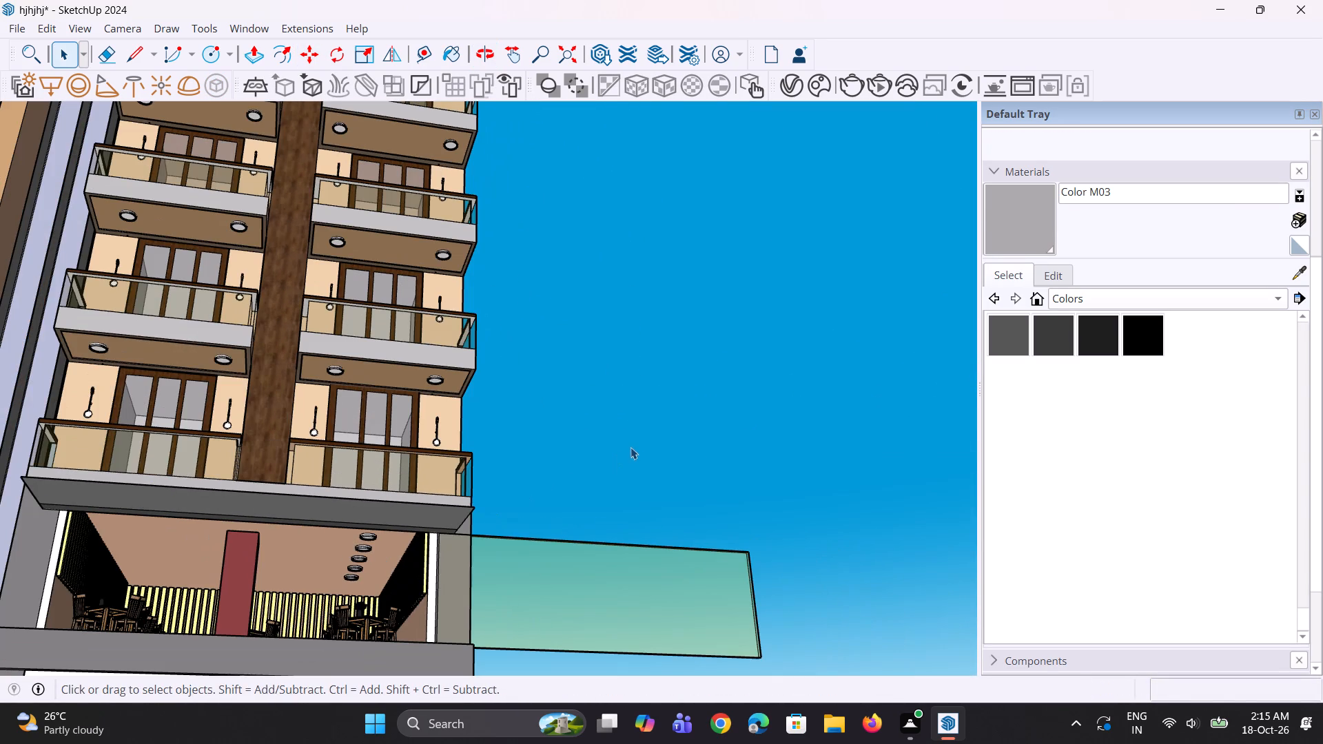
pyautogui.click(632, 446)
# Copy the innermost light of the row once more toward the slatted back wall.
pyautogui.scroll(11, 368, 561)
pyautogui.moveTo(333, 591); pyautogui.dragTo(438, 545, button='middle')
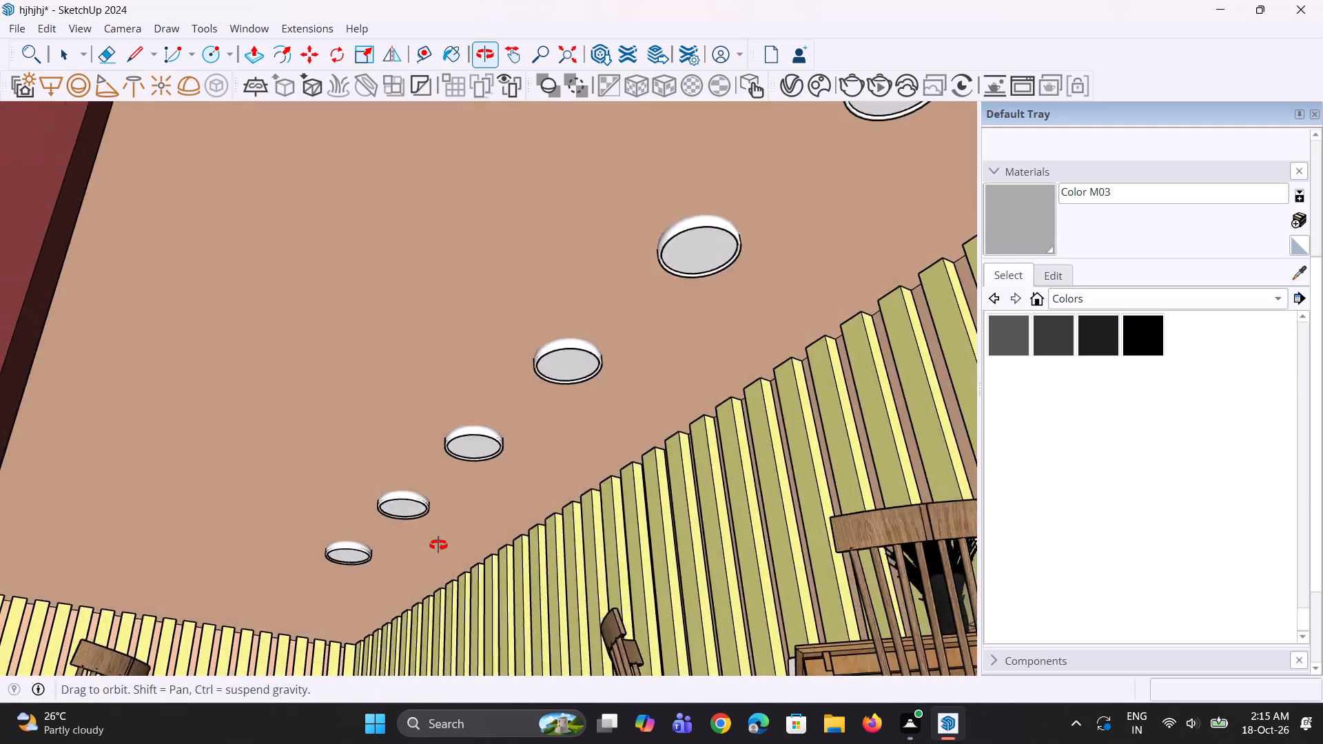
pyautogui.moveTo(438, 545); pyautogui.dragTo(390, 564, button='middle')
pyautogui.scroll(3, 353, 576)
pyautogui.click(353, 560)
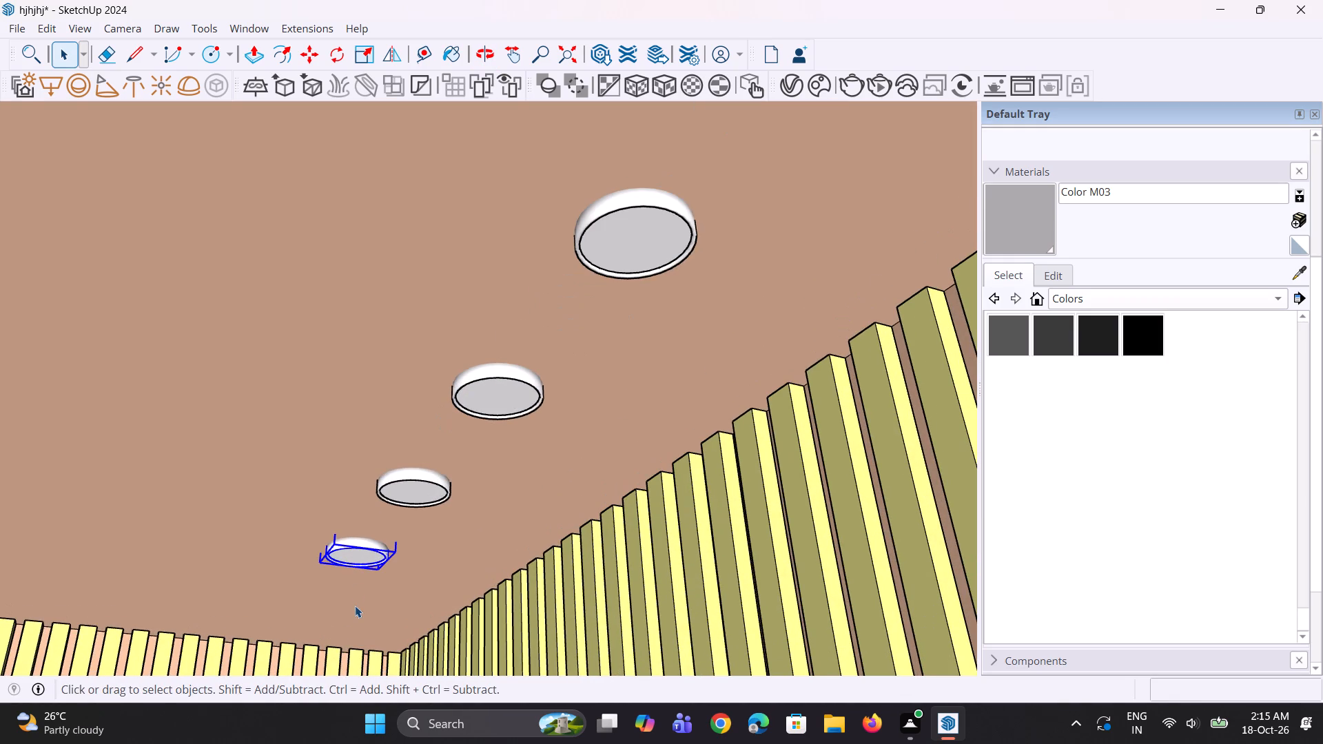
pyautogui.press('m')
pyautogui.click(378, 577)
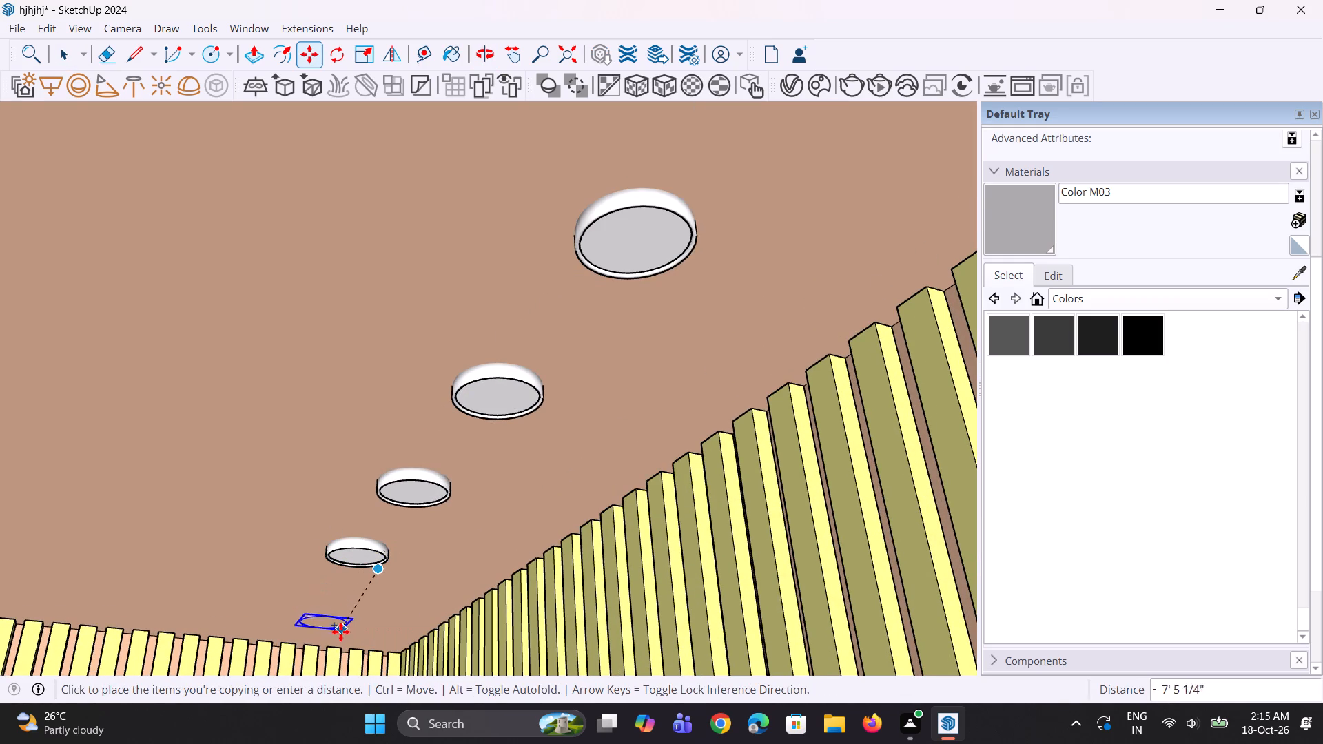
pyautogui.click(335, 626)
pyautogui.moveTo(342, 648); pyautogui.dragTo(340, 645, button='middle')
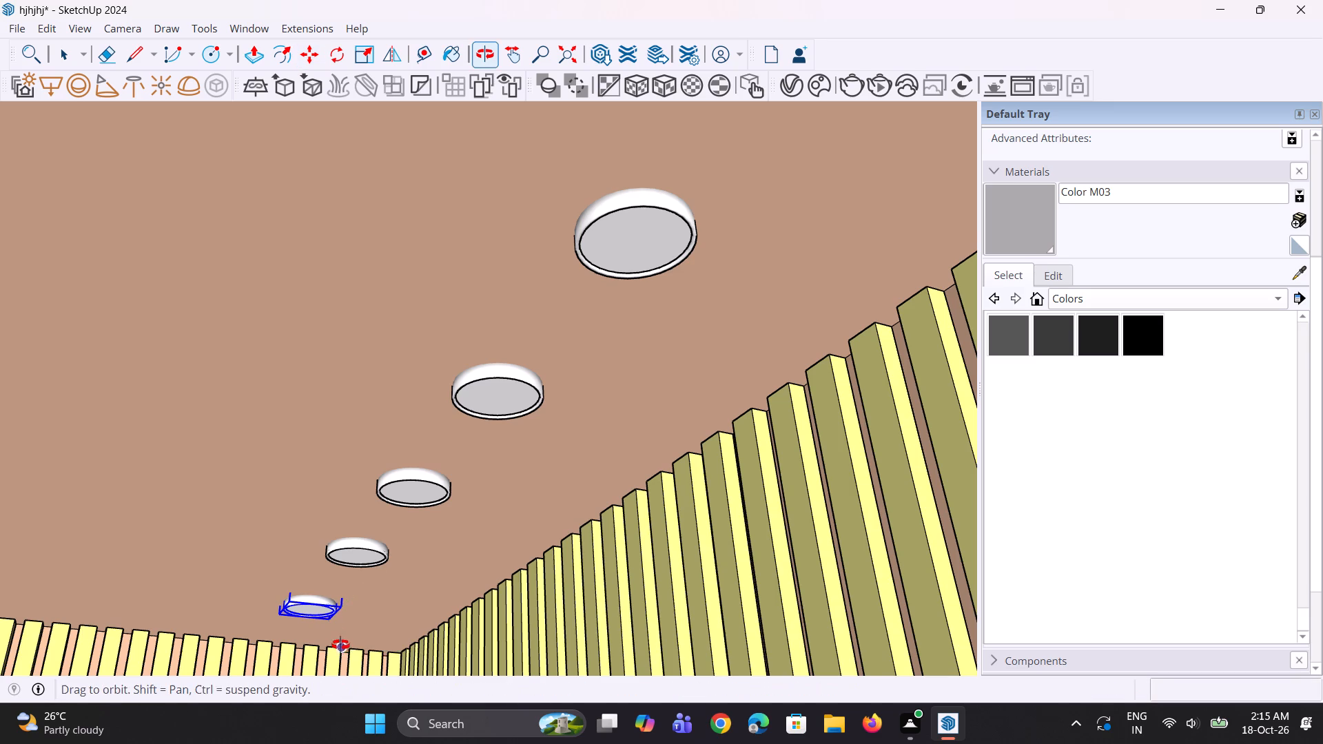
pyautogui.moveTo(340, 645); pyautogui.dragTo(300, 627, button='middle')
# Copy the whole row of seven ceiling lights about 7' 4" sideways toward the red column.
pyautogui.press('space')
pyautogui.keyDown('ctrl'); pyautogui.click(349, 559); pyautogui.keyUp('ctrl')
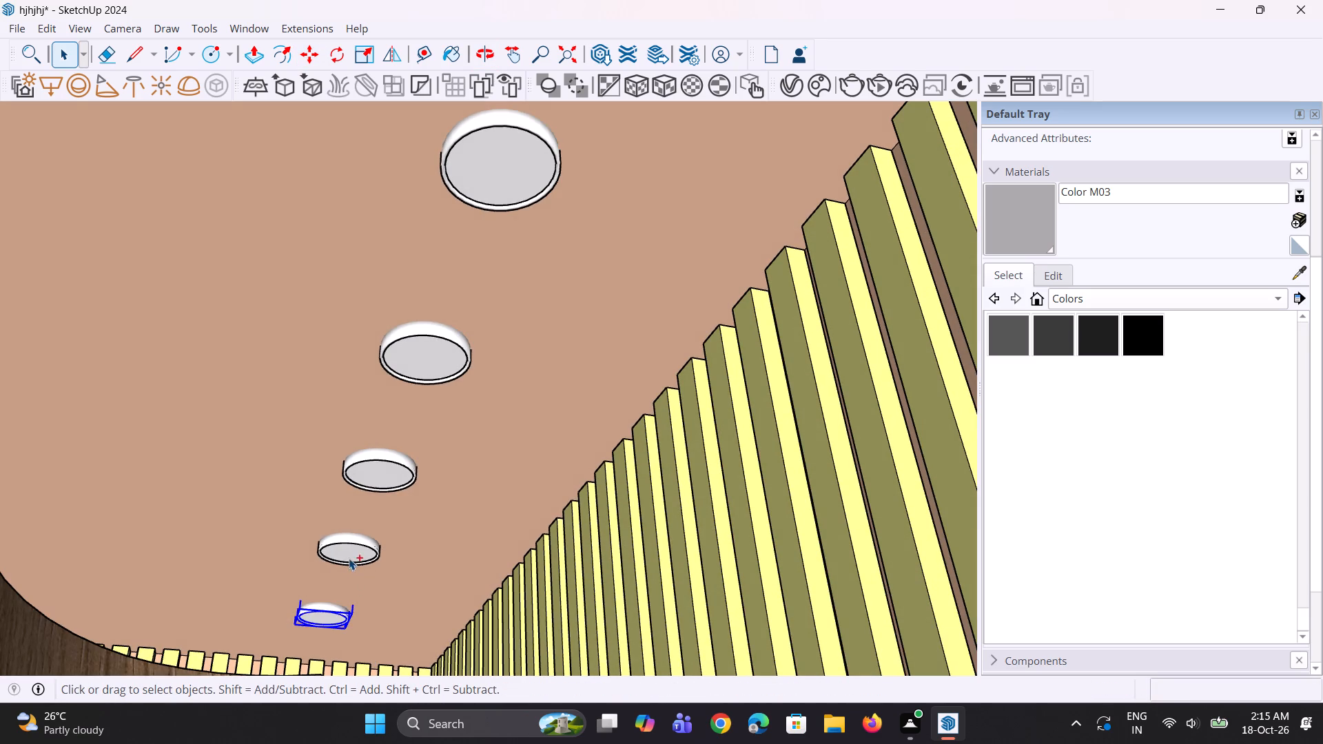
pyautogui.keyDown('ctrl'); pyautogui.click(375, 489); pyautogui.keyUp('ctrl')
pyautogui.keyDown('ctrl'); pyautogui.click(407, 388); pyautogui.keyUp('ctrl')
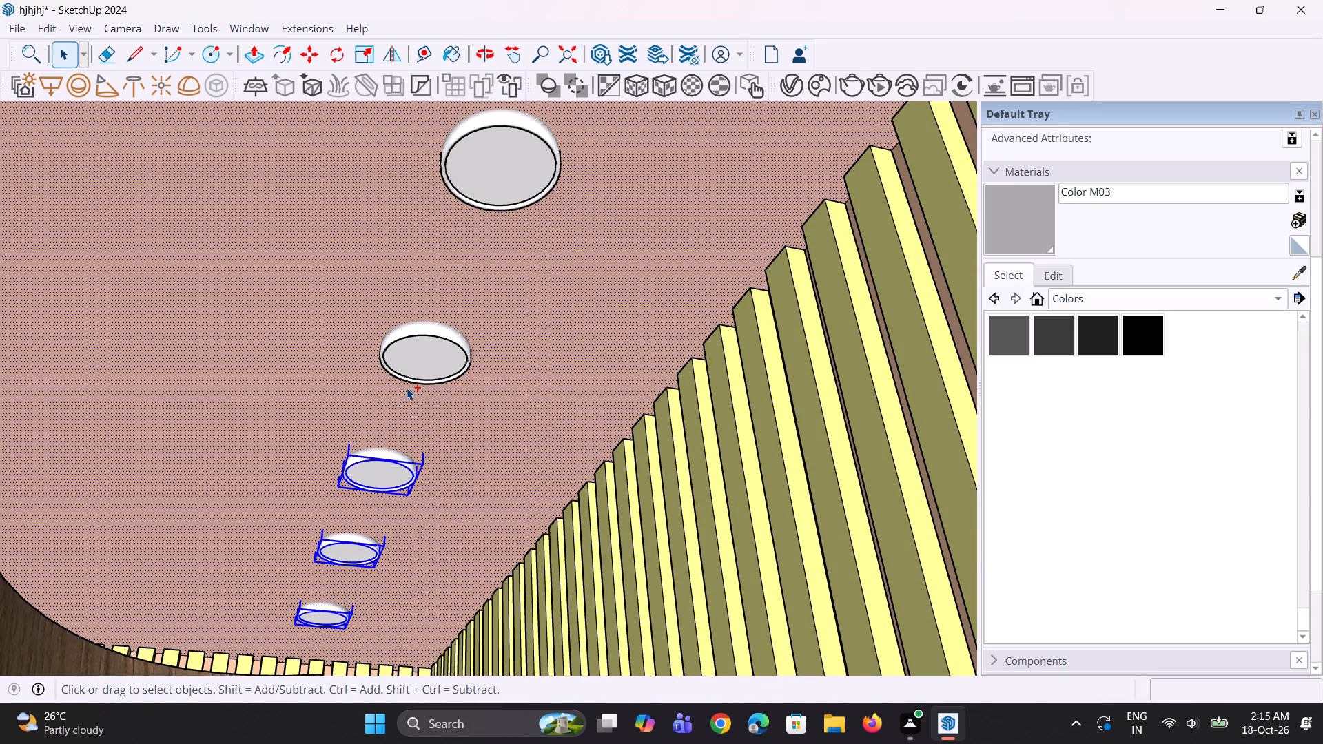
pyautogui.click(382, 492)
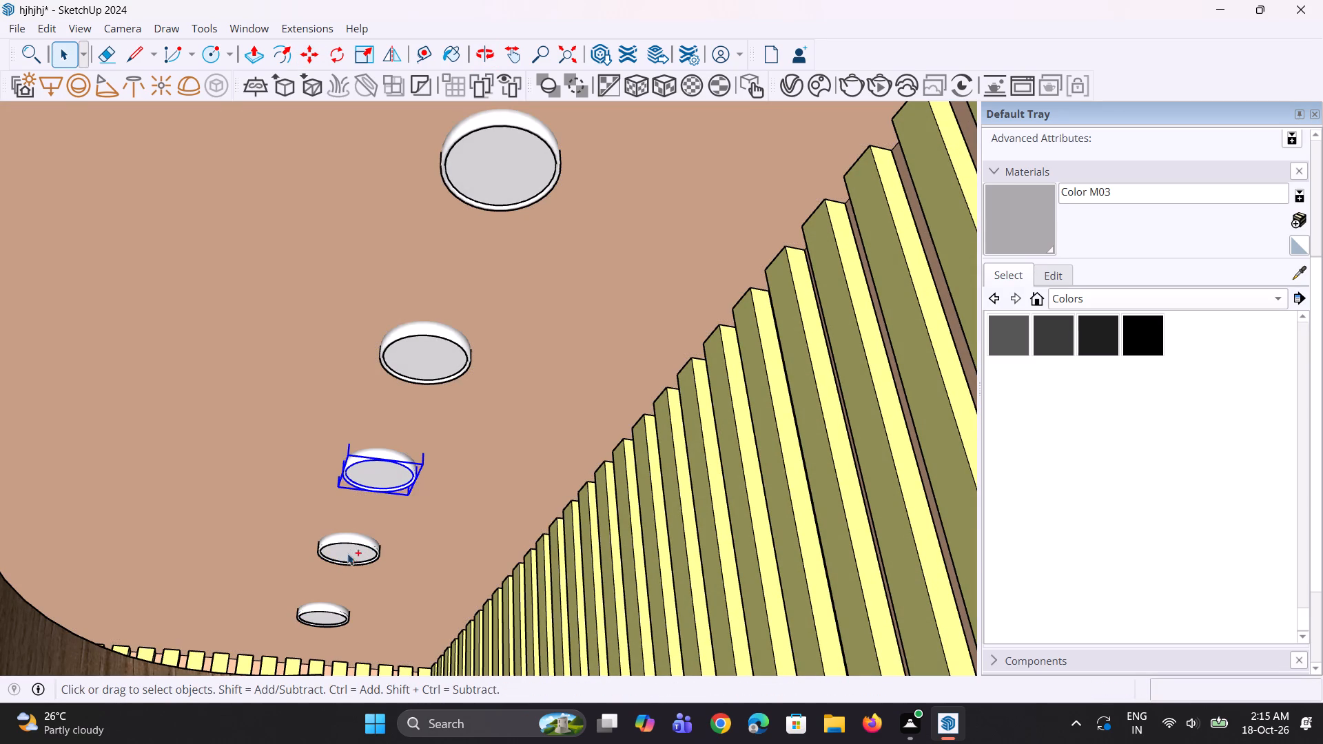
pyautogui.keyDown('ctrl'); pyautogui.moveTo(350, 550); pyautogui.dragTo(349, 561); pyautogui.keyUp('ctrl')
pyautogui.keyDown('ctrl'); pyautogui.click(330, 615); pyautogui.keyUp('ctrl')
pyautogui.keyDown('ctrl'); pyautogui.click(350, 555); pyautogui.keyUp('ctrl')
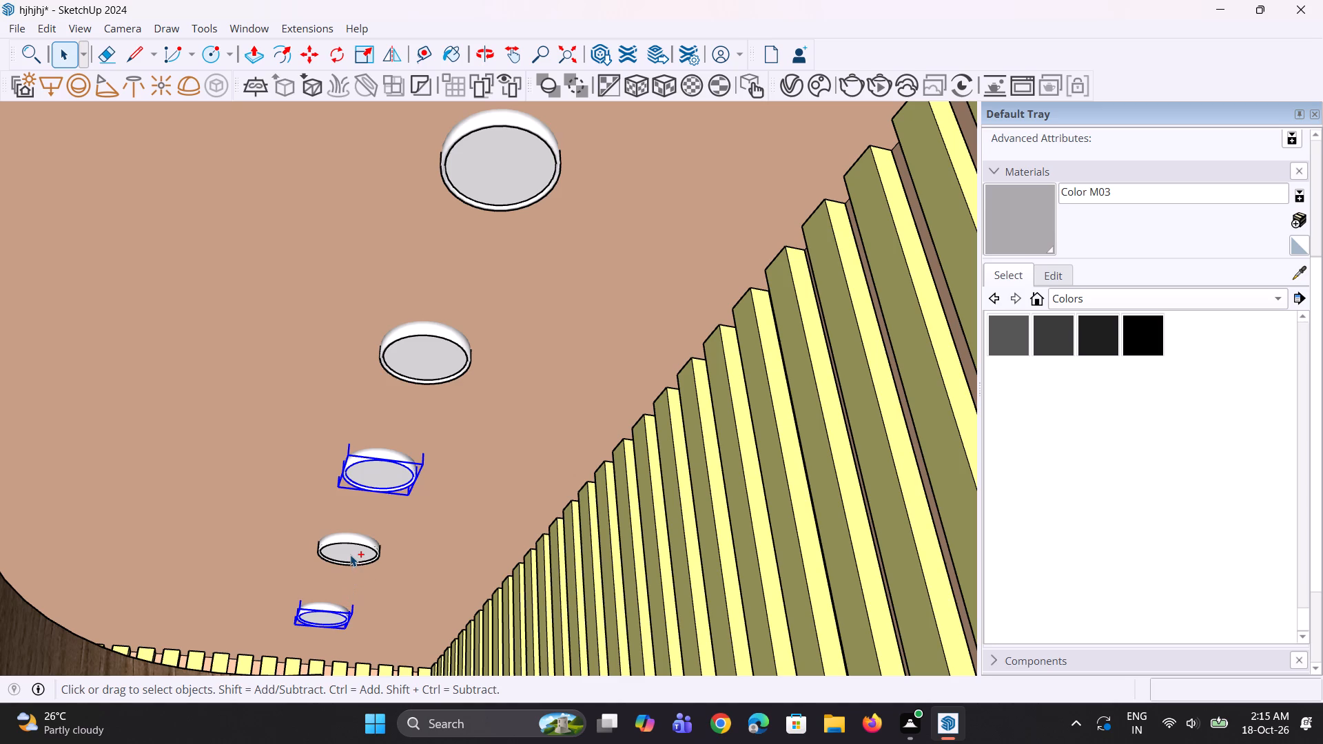
pyautogui.scroll(-4, 295, 594)
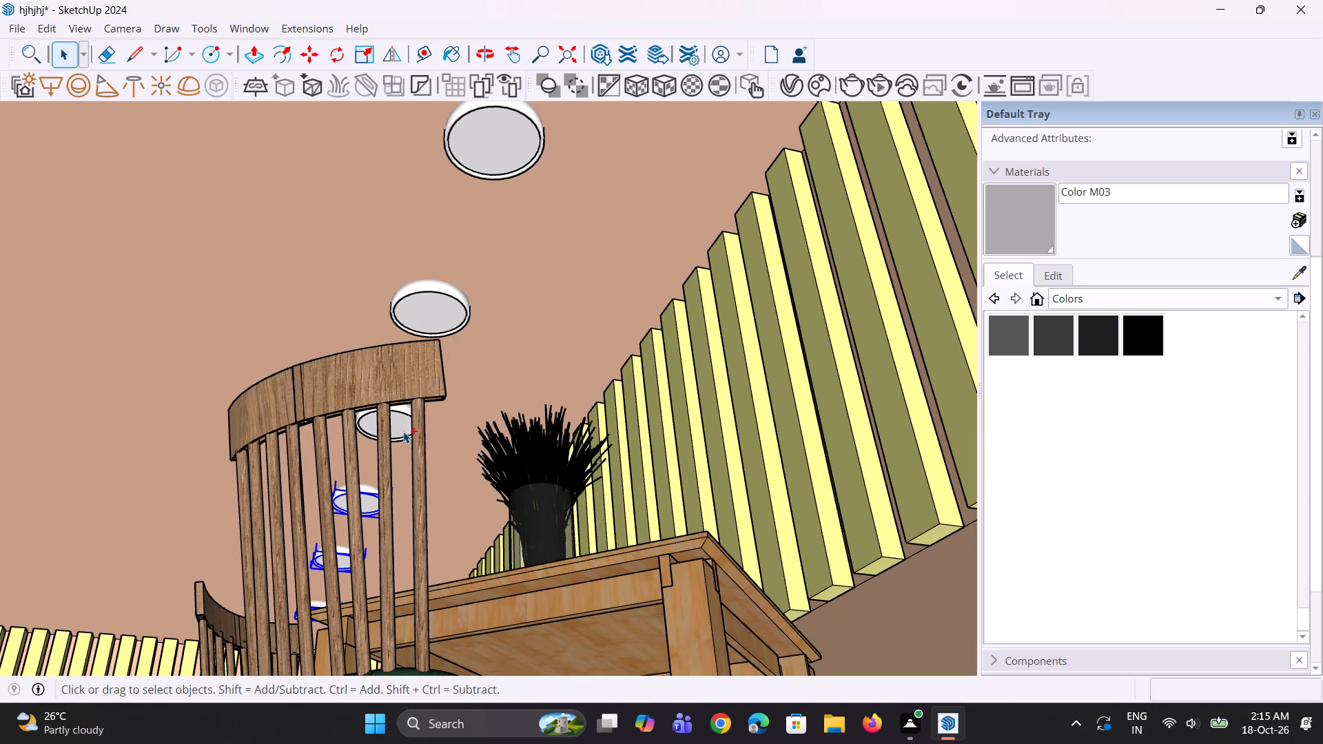
pyautogui.keyDown('ctrl'); pyautogui.click(403, 431); pyautogui.keyUp('ctrl')
pyautogui.keyDown('ctrl'); pyautogui.click(429, 326); pyautogui.keyUp('ctrl')
pyautogui.scroll(-2, 358, 515)
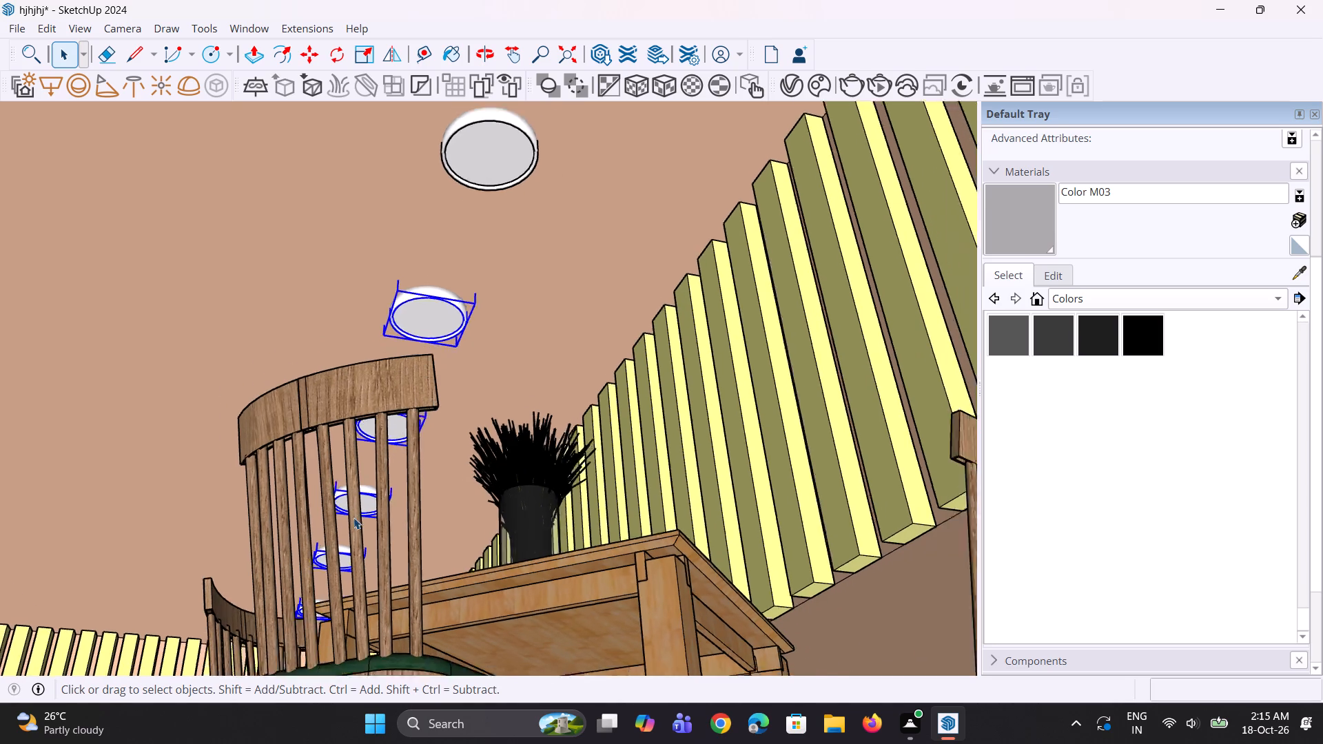
pyautogui.scroll(-14, 353, 517)
pyautogui.keyDown('ctrl'); pyautogui.scroll(2, 416, 371); pyautogui.keyUp('ctrl')
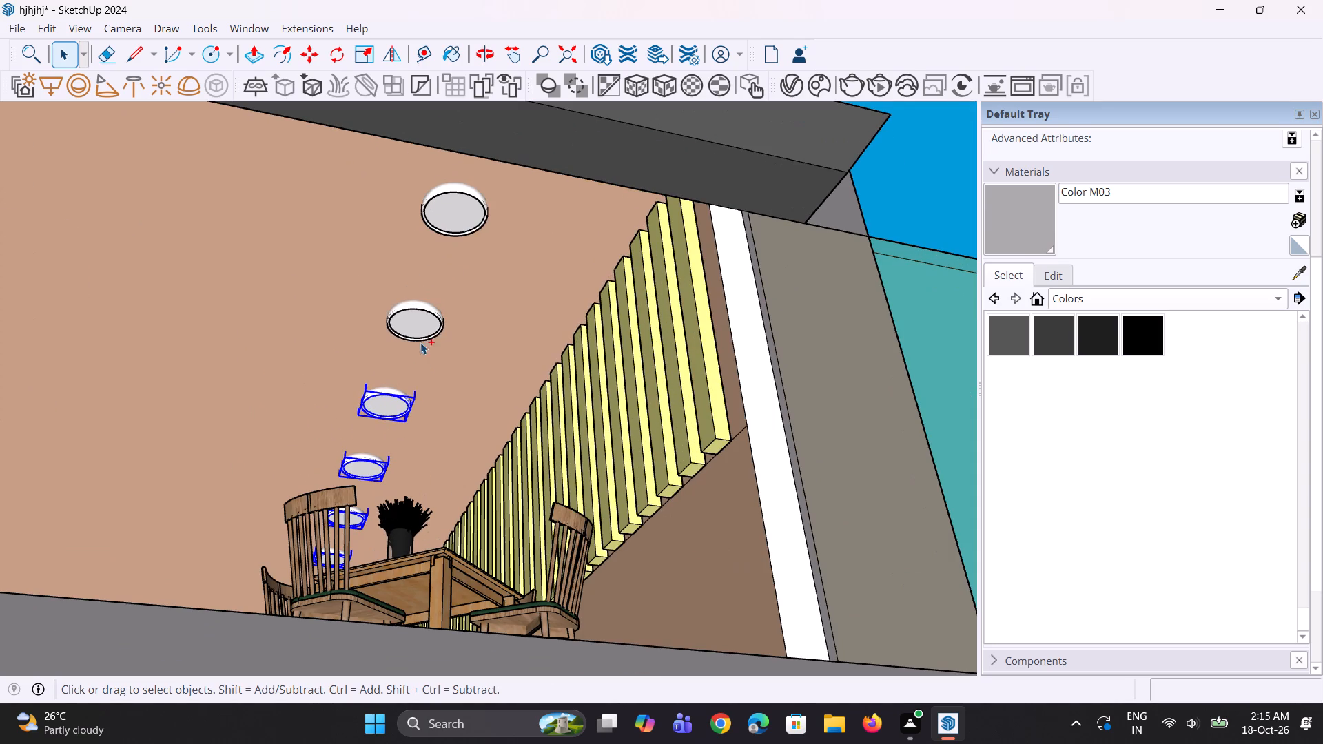
pyautogui.keyDown('ctrl'); pyautogui.click(426, 327); pyautogui.keyUp('ctrl')
pyautogui.keyDown('ctrl'); pyautogui.click(469, 220); pyautogui.keyUp('ctrl')
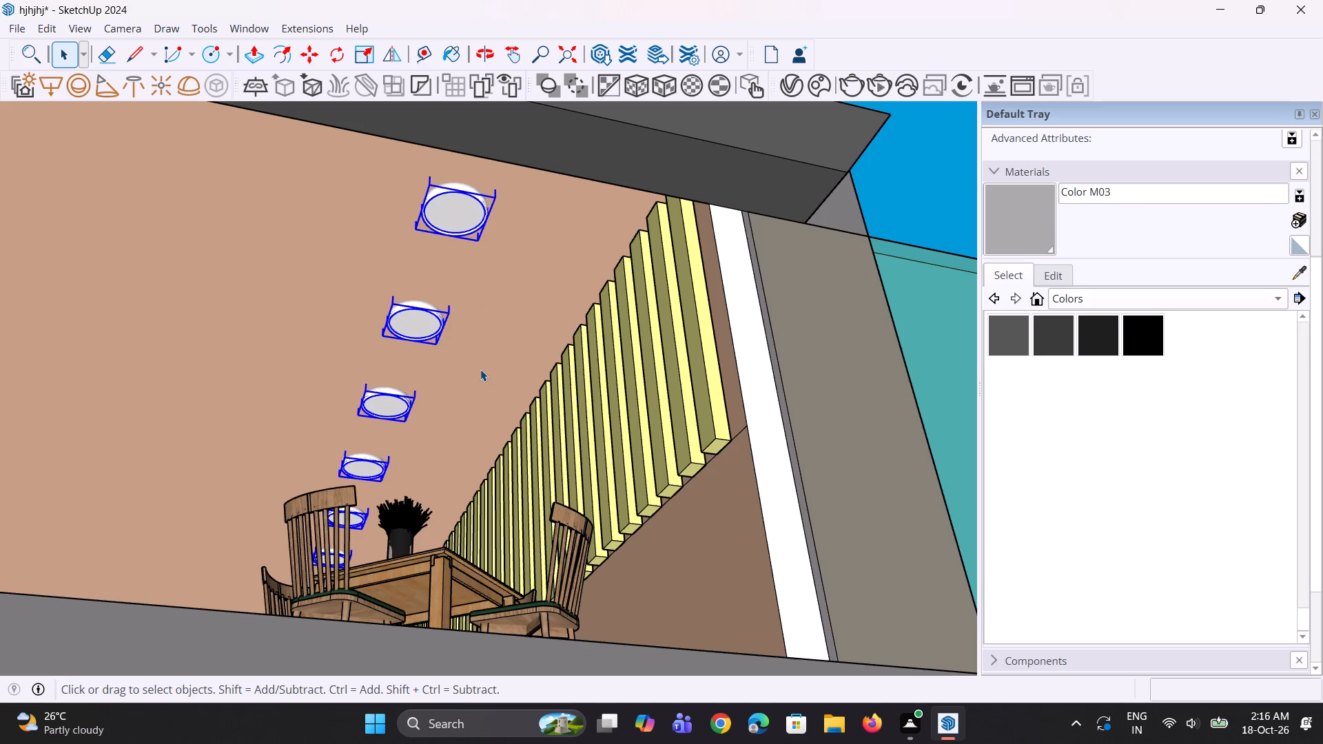
pyautogui.scroll(-5, 480, 369)
pyautogui.moveTo(451, 393); pyautogui.dragTo(404, 496, button='middle')
pyautogui.scroll(4, 371, 502)
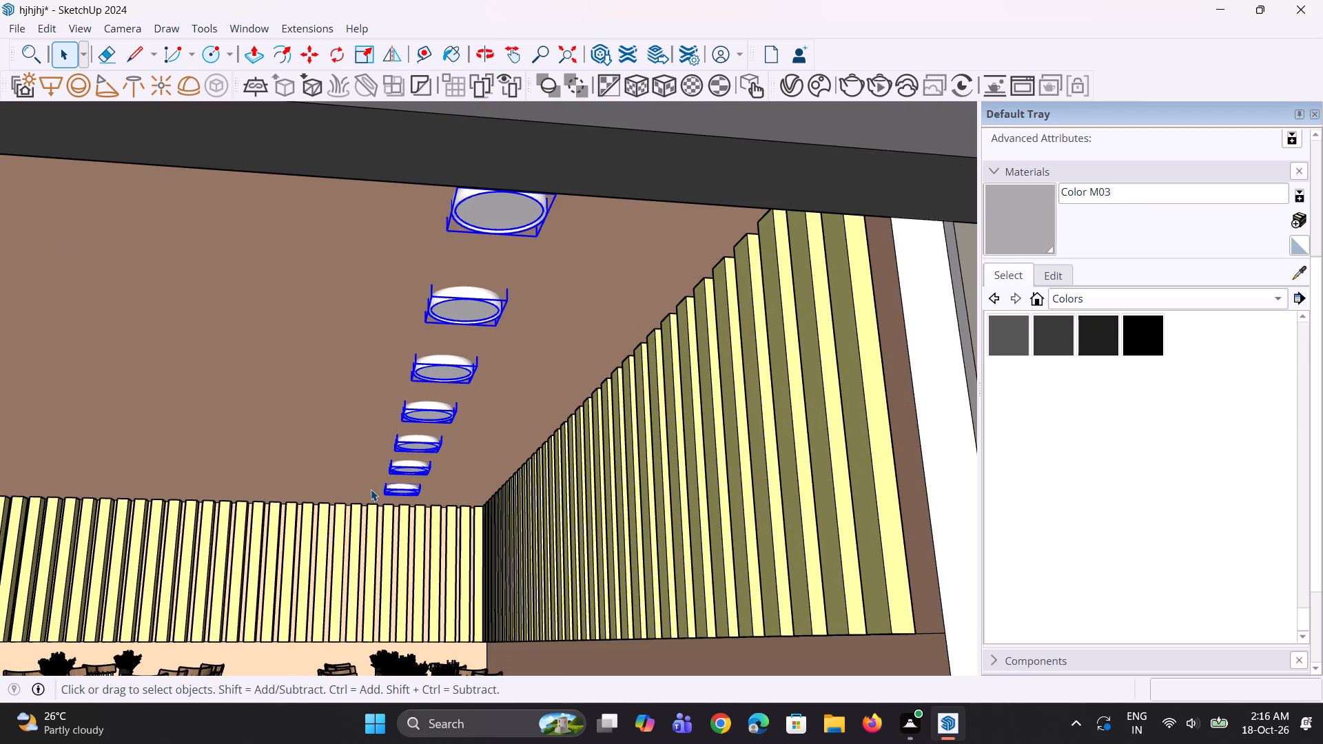
pyautogui.press('m')
pyautogui.click(380, 424)
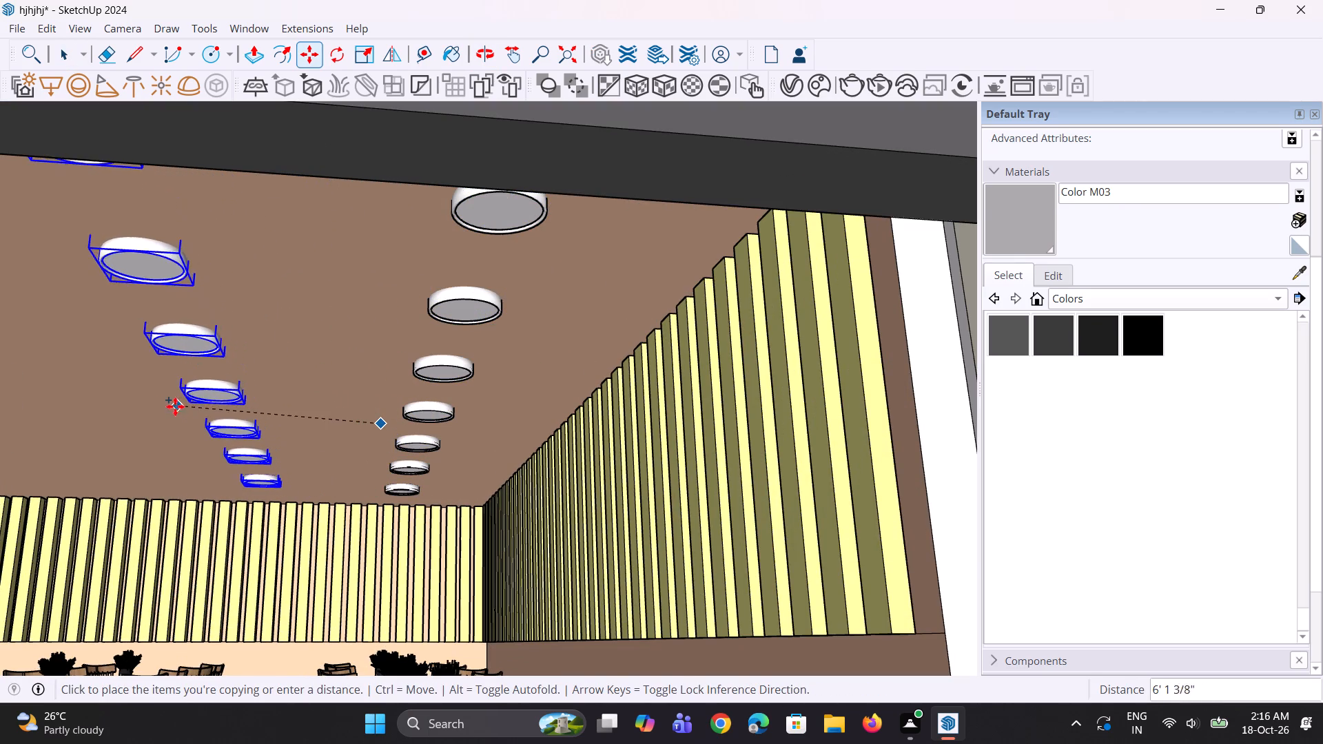
pyautogui.click(136, 422)
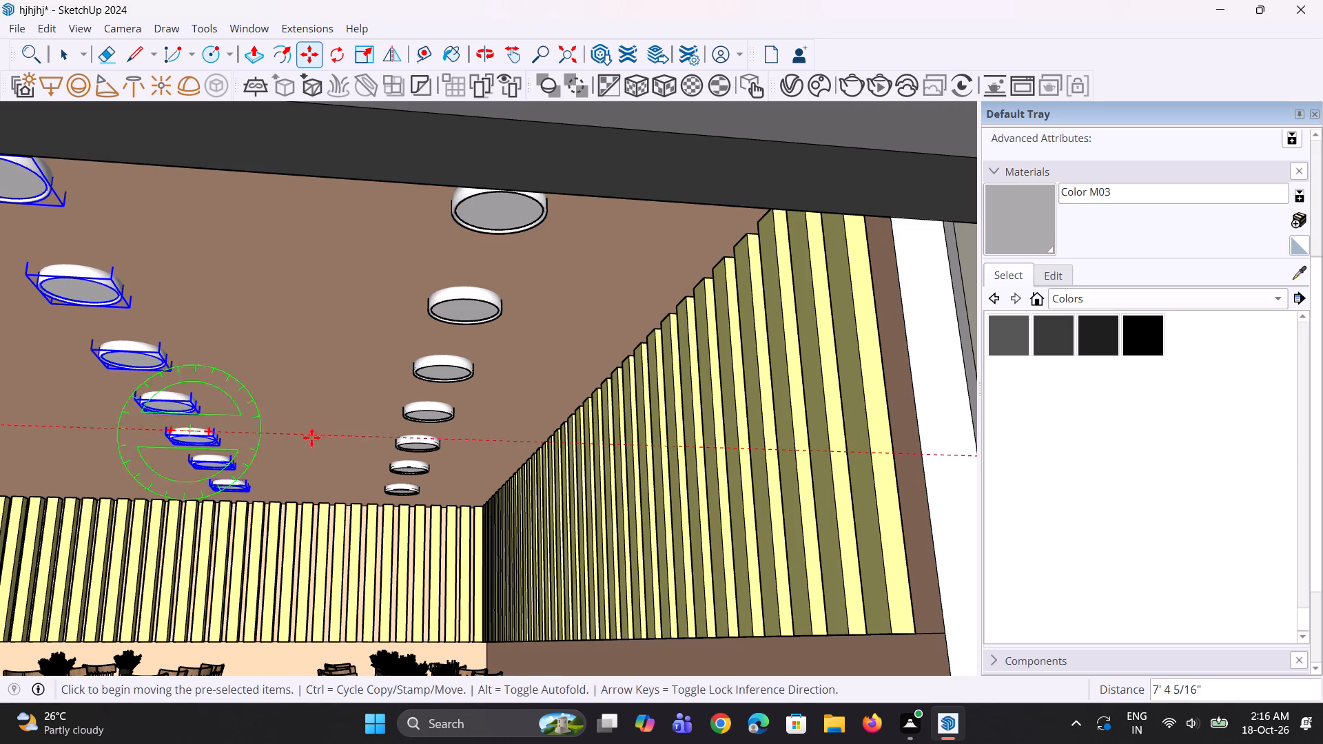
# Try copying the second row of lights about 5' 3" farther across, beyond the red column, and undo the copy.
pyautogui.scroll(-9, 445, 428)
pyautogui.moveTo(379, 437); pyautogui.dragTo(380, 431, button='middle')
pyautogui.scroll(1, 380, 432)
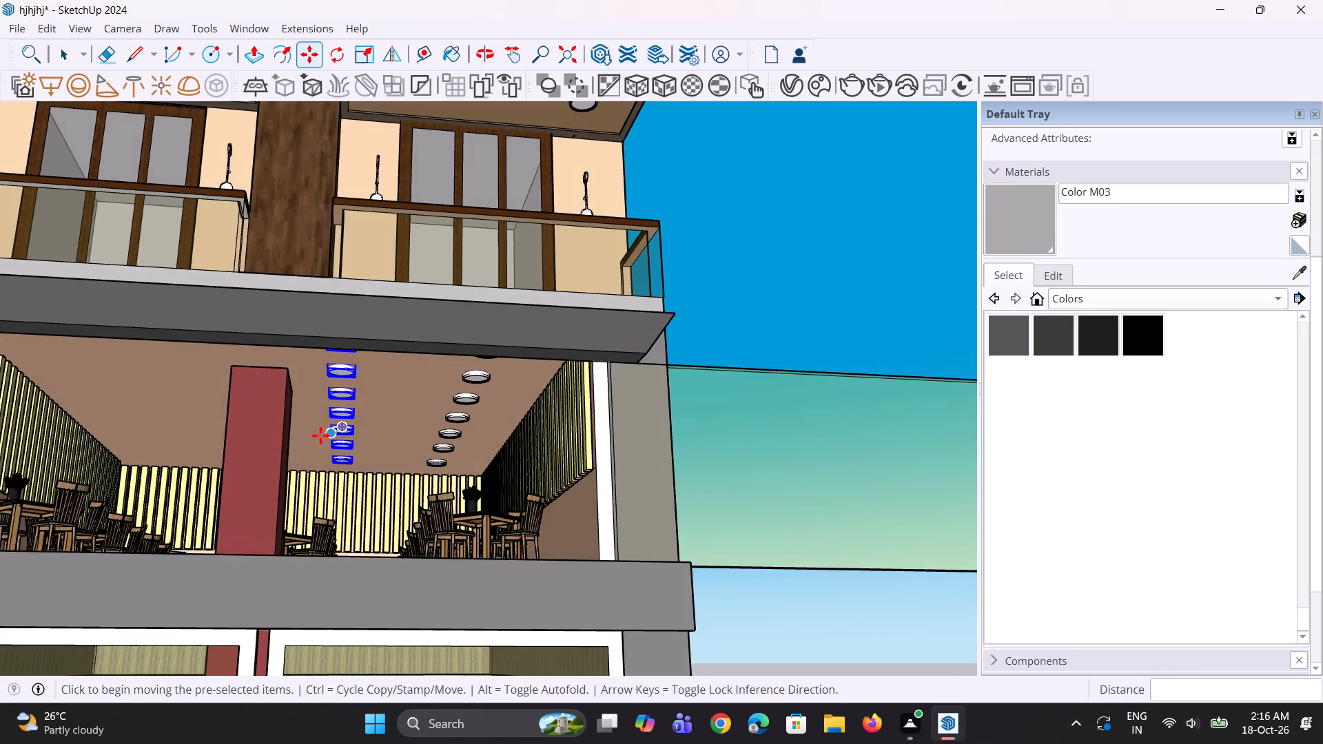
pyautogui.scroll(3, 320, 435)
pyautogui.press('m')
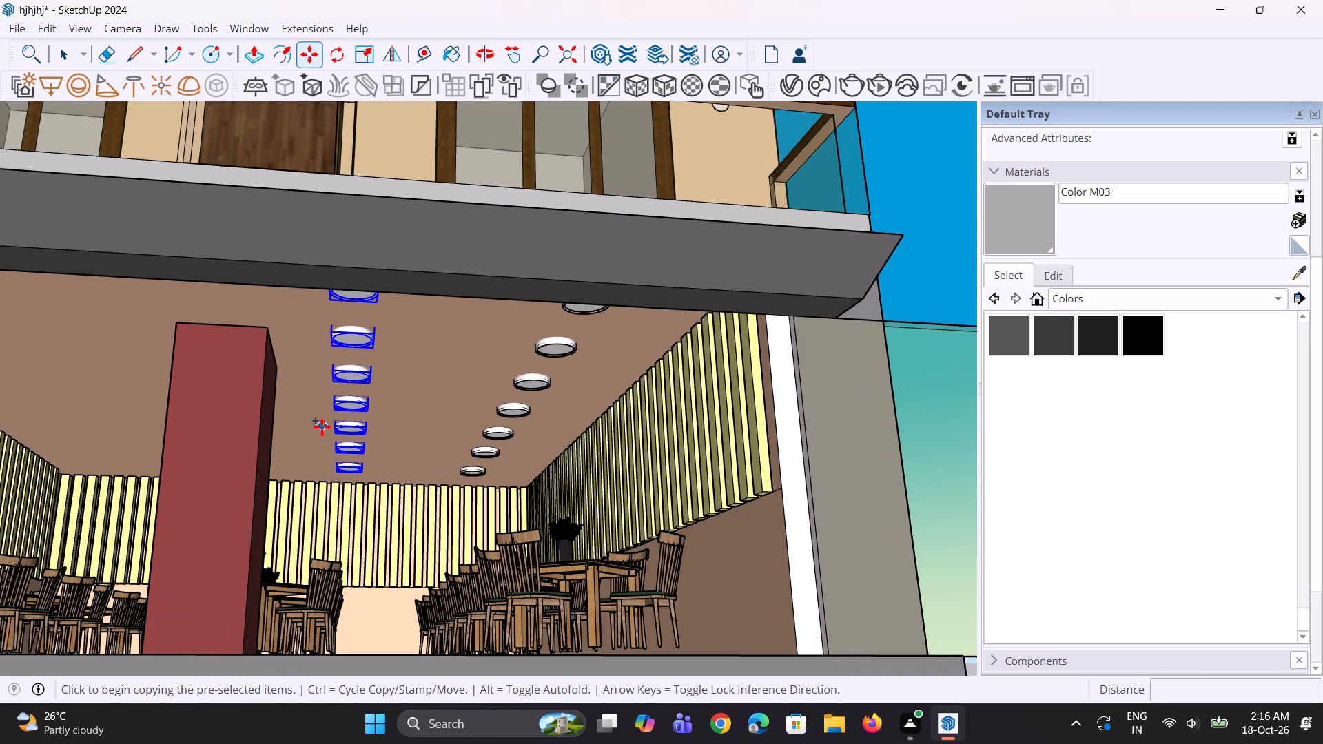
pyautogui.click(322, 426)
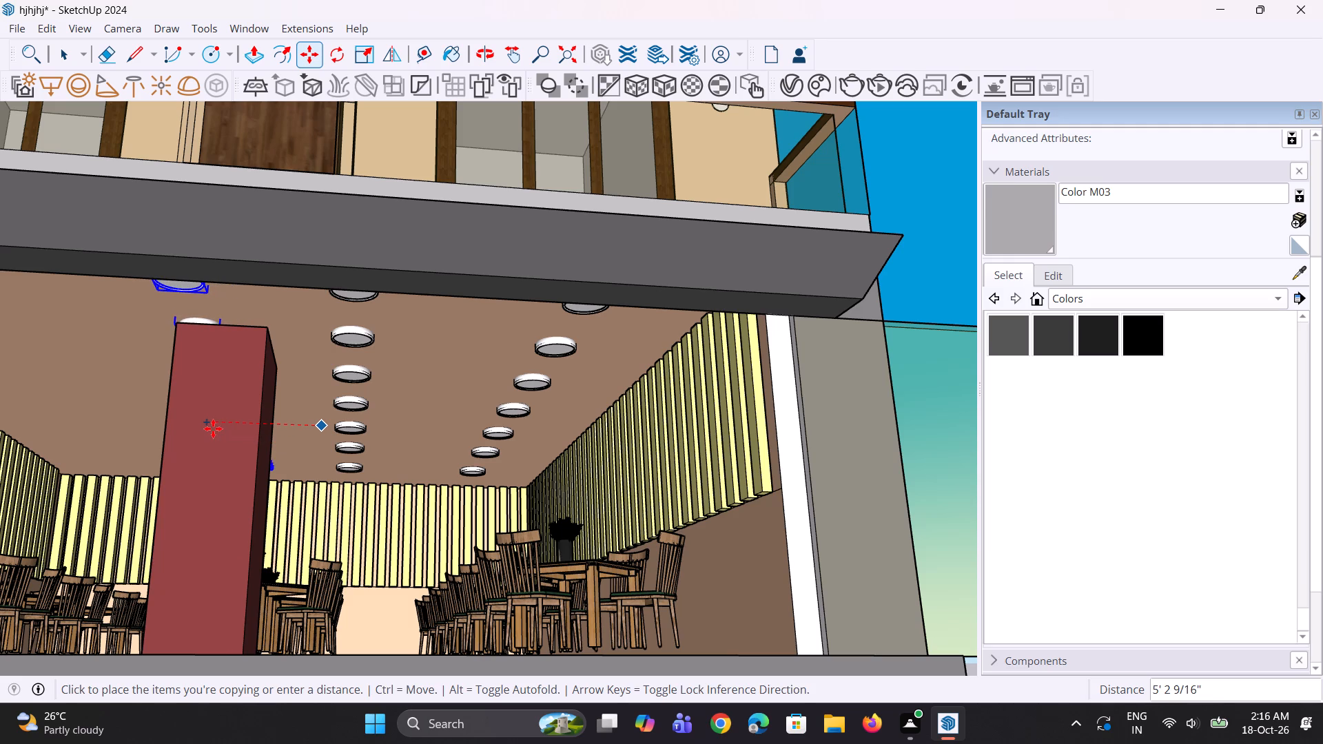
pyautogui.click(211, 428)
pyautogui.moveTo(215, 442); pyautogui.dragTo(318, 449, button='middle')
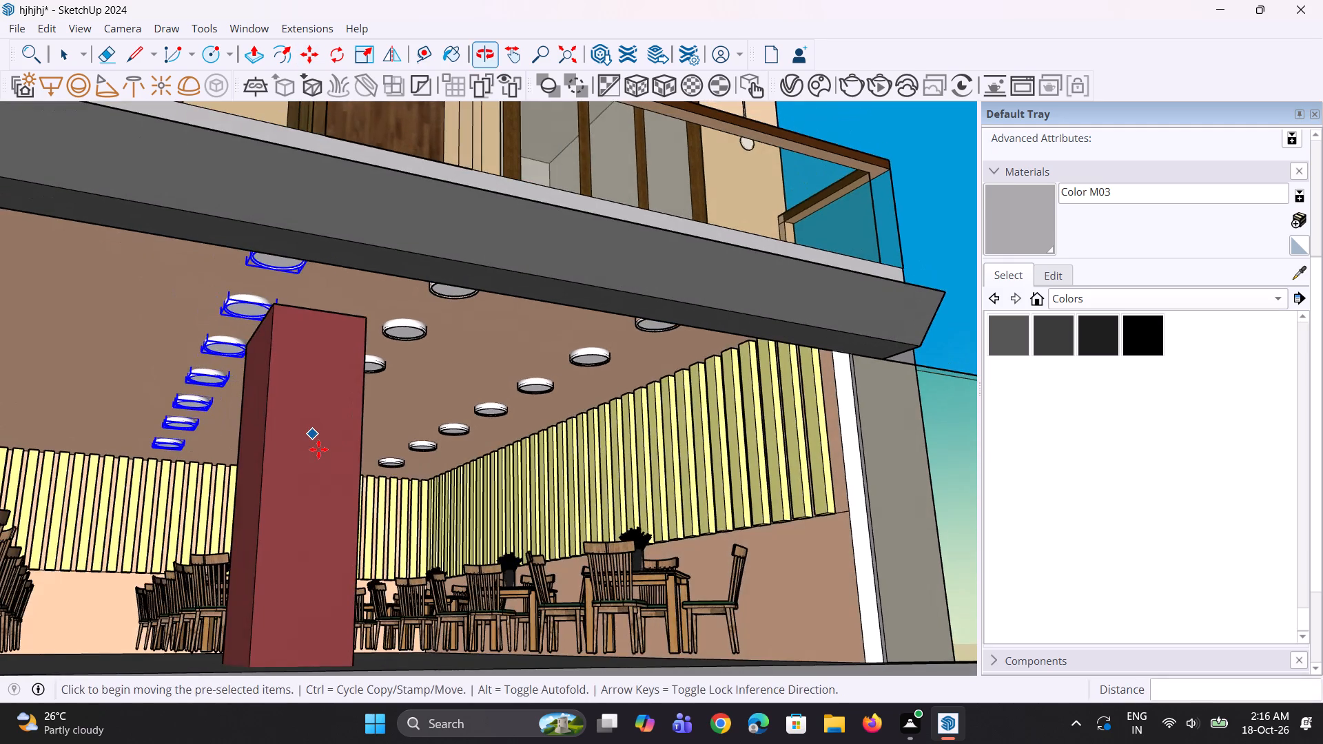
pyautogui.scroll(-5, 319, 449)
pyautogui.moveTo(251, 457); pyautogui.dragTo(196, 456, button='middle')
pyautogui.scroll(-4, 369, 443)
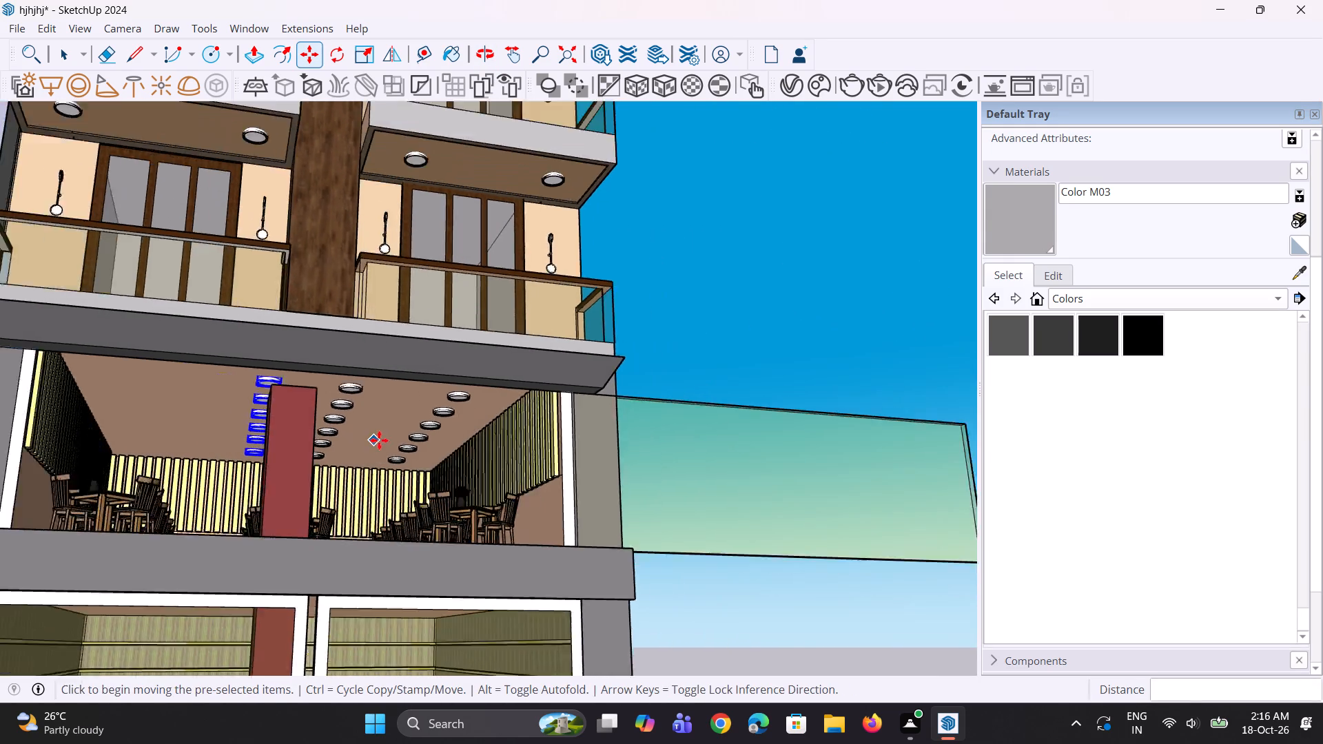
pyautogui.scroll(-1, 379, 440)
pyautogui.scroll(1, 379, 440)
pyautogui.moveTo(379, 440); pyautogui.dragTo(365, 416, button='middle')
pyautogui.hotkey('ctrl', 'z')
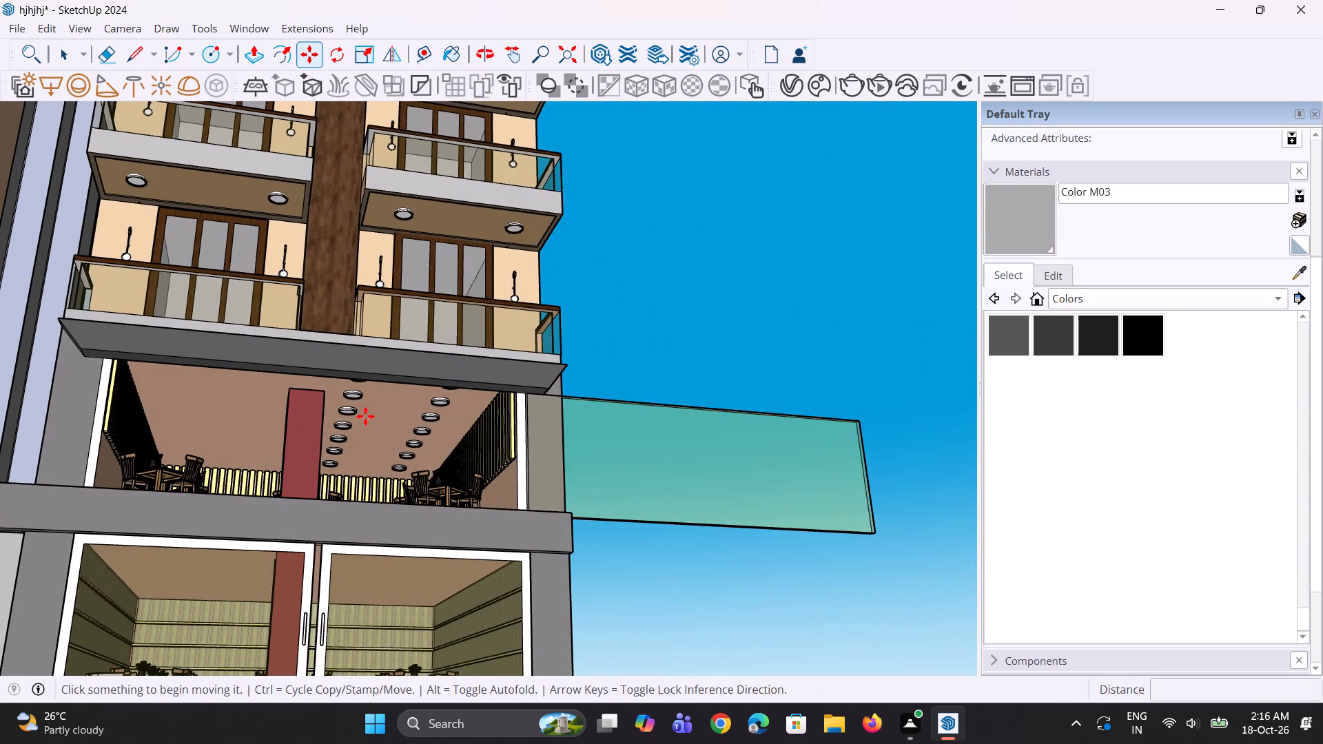
# Undo the copied rows of ceiling lights on the dining floor, back to the single light by the front beam.
pyautogui.hotkey('ctrl', 'z')
pyautogui.hotkey('ctrl', 'z')
pyautogui.hotkey('ctrl', 'z')
pyautogui.press('space')
pyautogui.press('space')
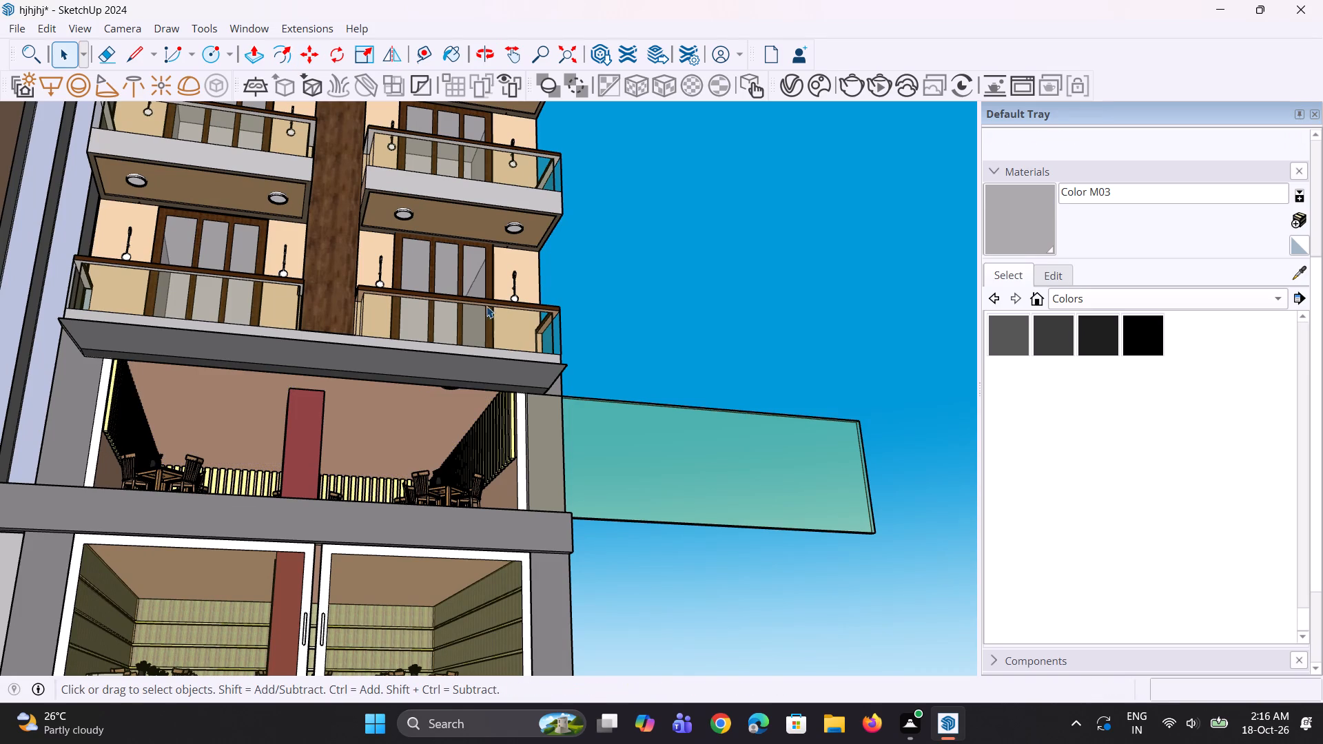
pyautogui.press('space')
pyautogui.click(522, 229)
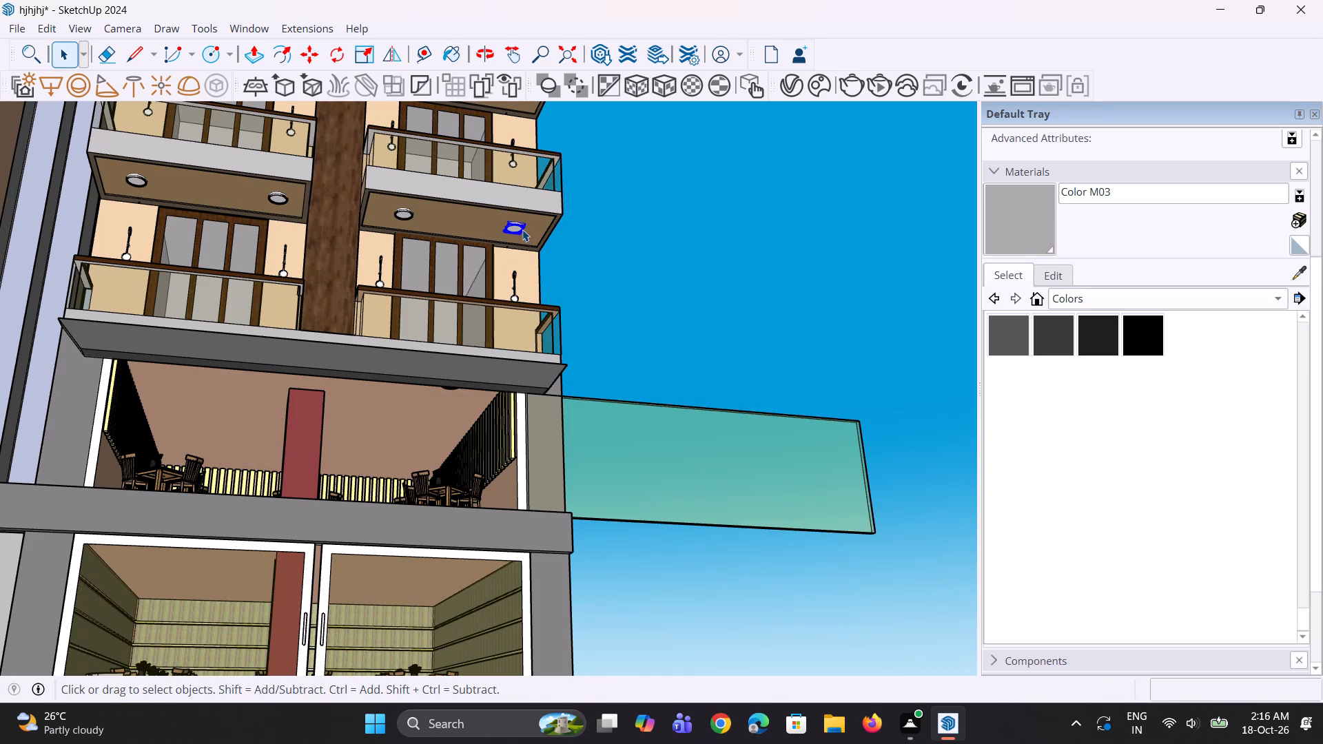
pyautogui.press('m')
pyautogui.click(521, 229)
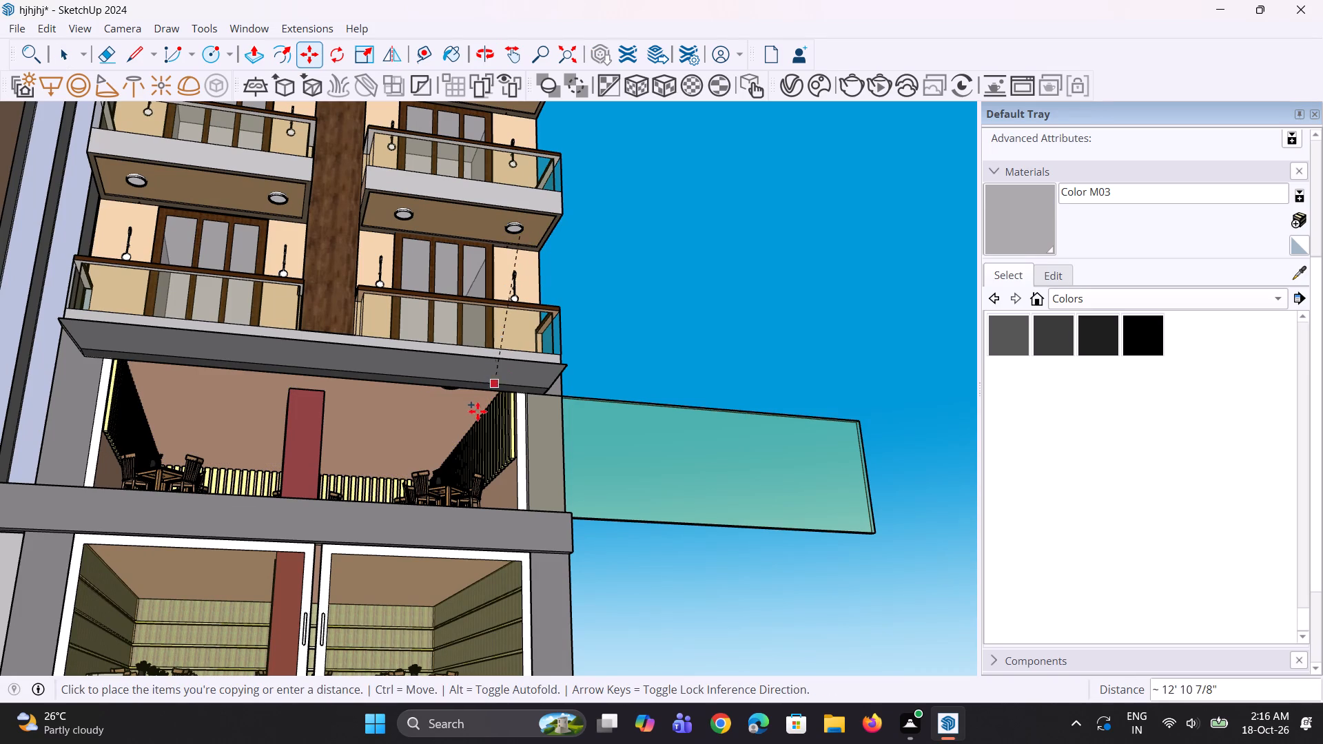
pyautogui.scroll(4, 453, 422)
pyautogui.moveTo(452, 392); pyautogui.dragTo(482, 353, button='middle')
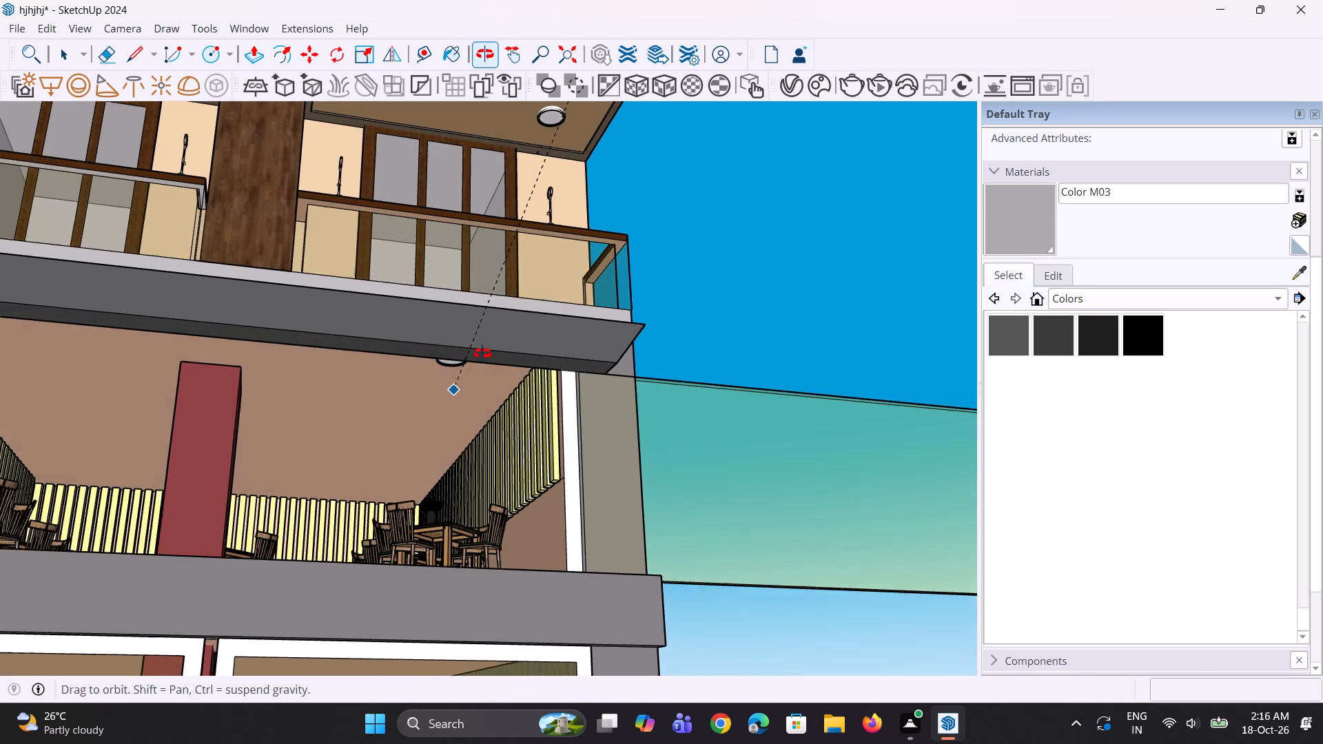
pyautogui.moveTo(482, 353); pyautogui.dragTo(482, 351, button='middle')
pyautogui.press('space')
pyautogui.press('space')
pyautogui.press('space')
# Scale the dining floor's ceiling light uniformly down to a smaller size from its corner.
pyautogui.scroll(2, 482, 322)
pyautogui.click(476, 328)
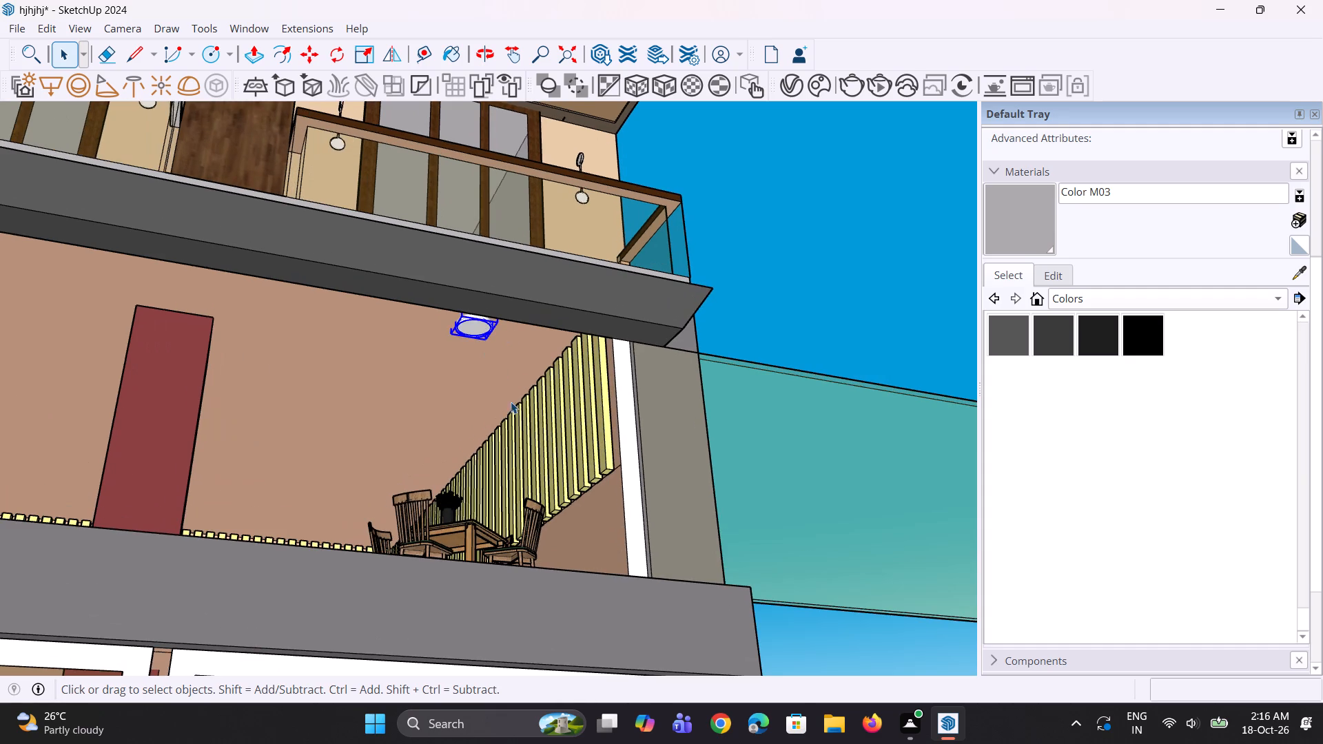
pyautogui.scroll(-5, 510, 417)
pyautogui.moveTo(503, 423); pyautogui.dragTo(506, 372, button='middle')
pyautogui.scroll(1, 505, 419)
pyautogui.scroll(10, 489, 339)
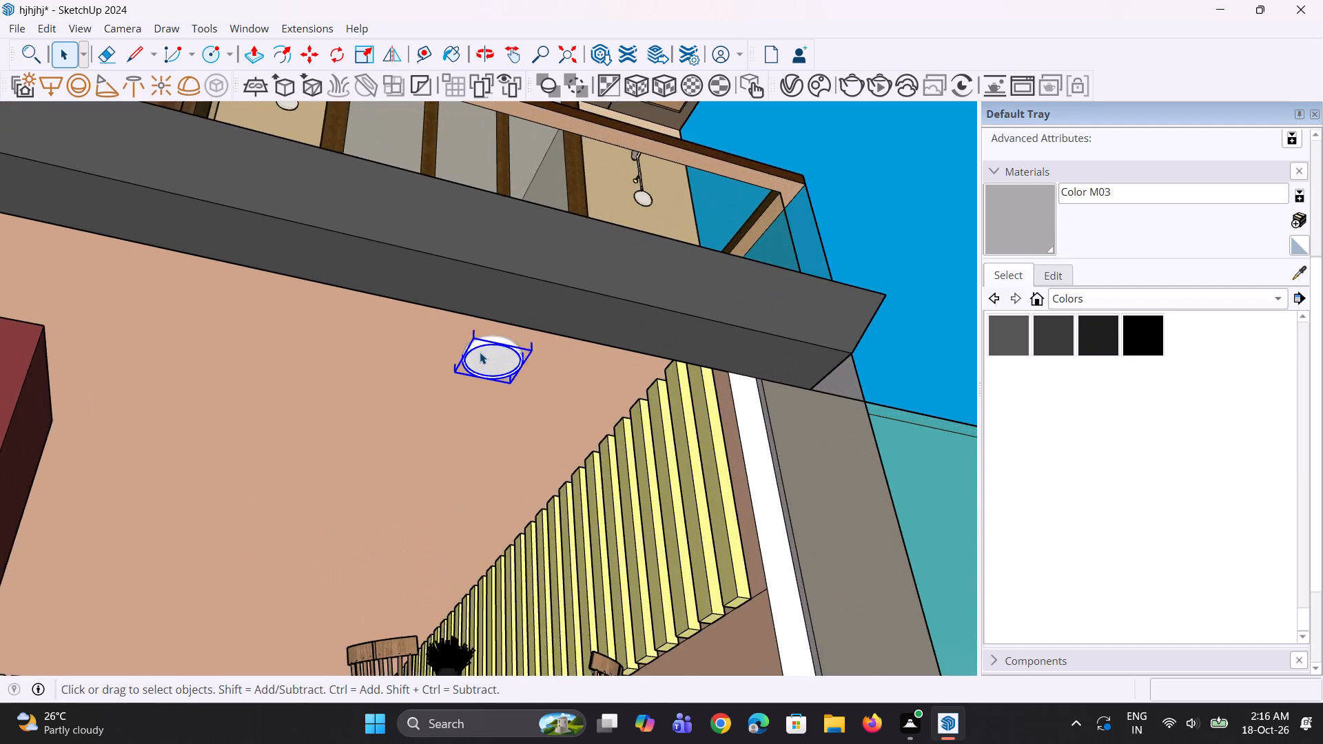
pyautogui.press('s')
pyautogui.scroll(6, 480, 352)
pyautogui.click(438, 392)
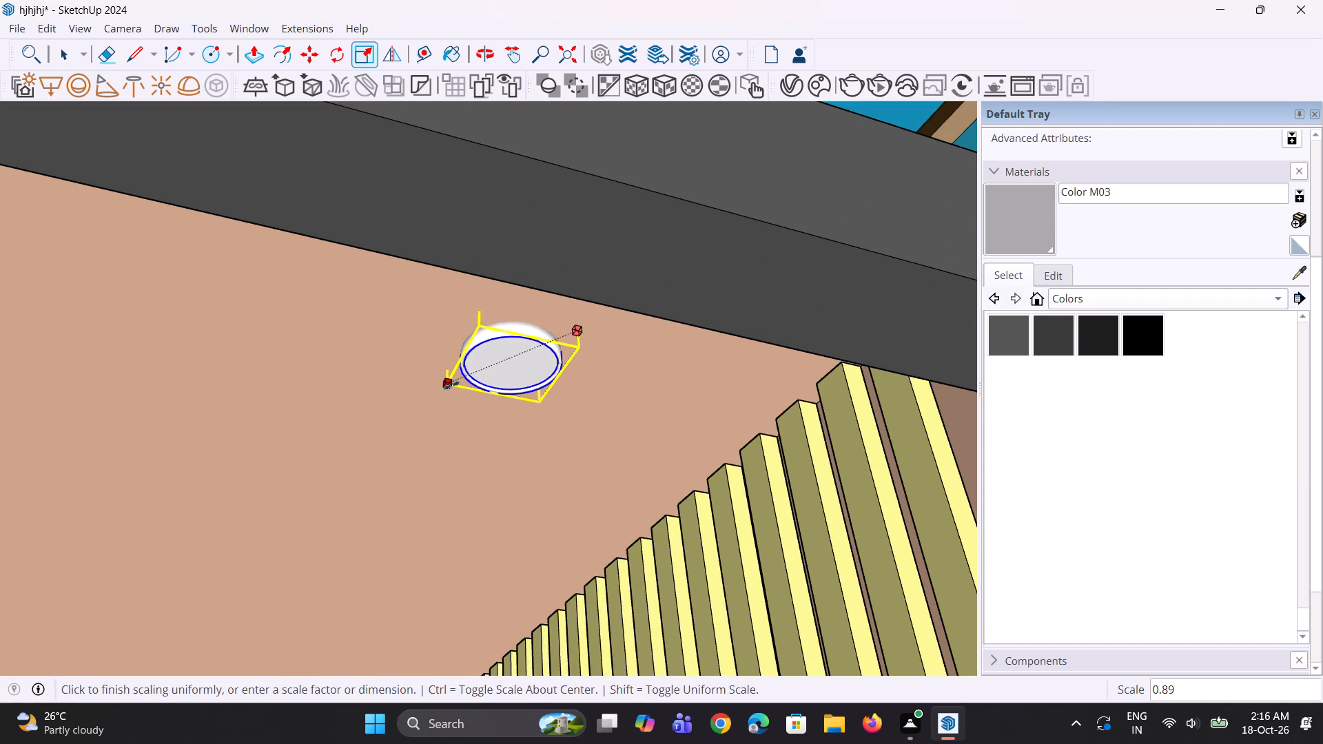
pyautogui.click(497, 385)
pyautogui.moveTo(493, 391); pyautogui.dragTo(475, 401, button='middle')
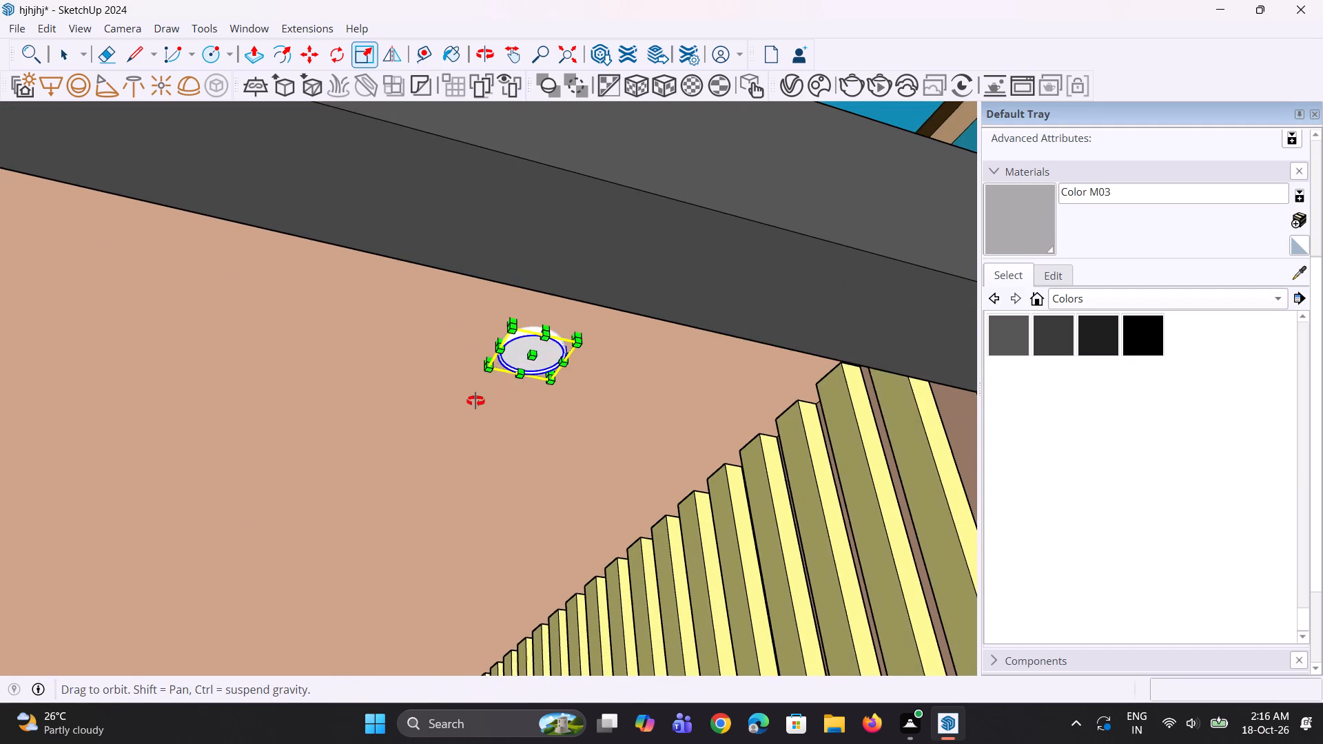
pyautogui.moveTo(475, 401); pyautogui.dragTo(439, 411, button='middle')
pyautogui.press('space')
pyautogui.press('space')
# Copy the smaller ceiling light about 4' 8" deeper into the dining floor and repeat it as a row of six copies (*6).
pyautogui.press('m')
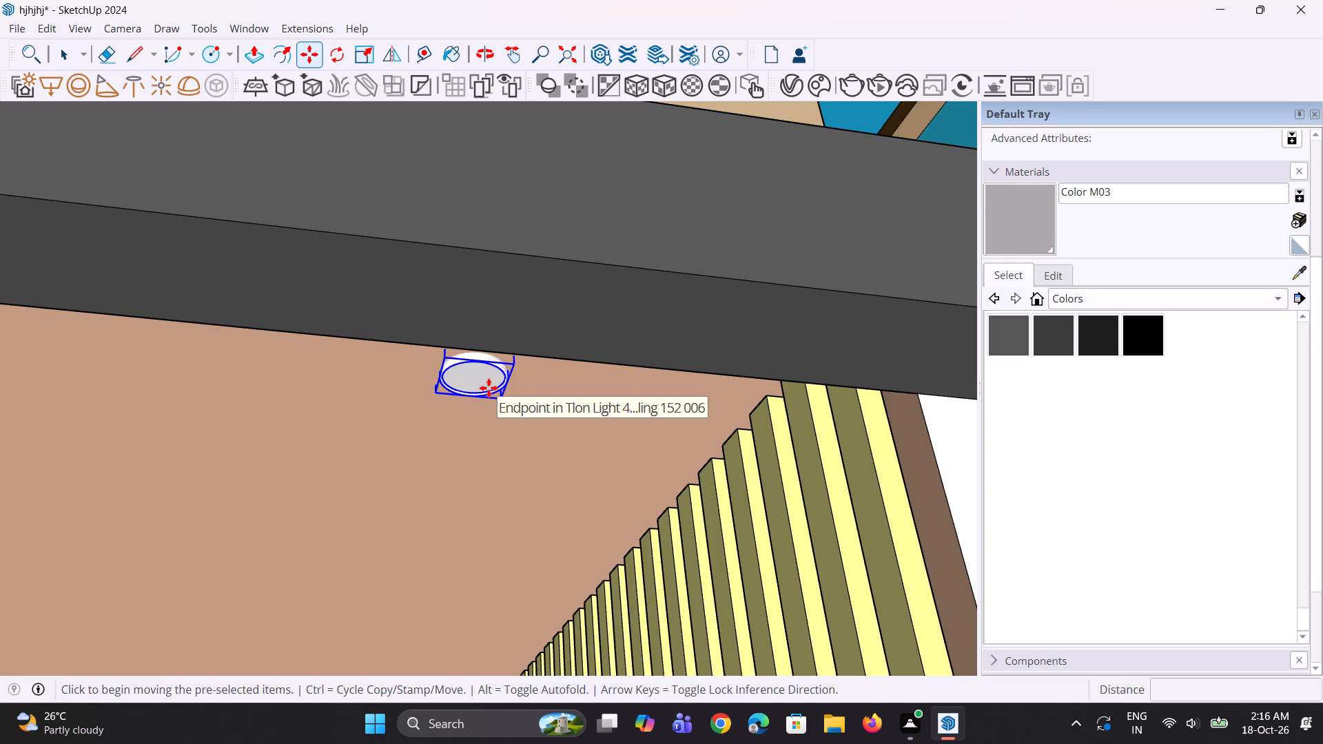
pyautogui.click(498, 401)
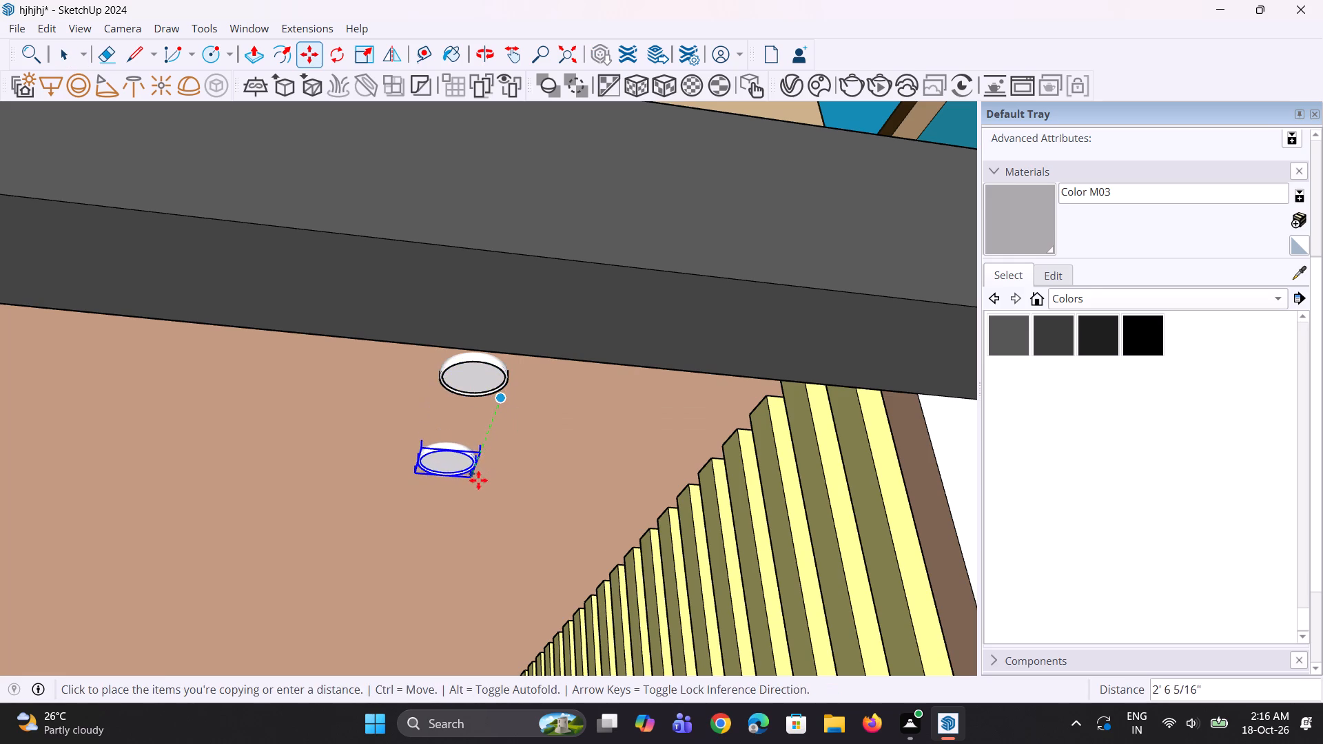
pyautogui.click(456, 534)
pyautogui.write('*6')
pyautogui.press('Return')
pyautogui.scroll(-9, 372, 464)
pyautogui.moveTo(393, 528); pyautogui.dragTo(391, 552, button='middle')
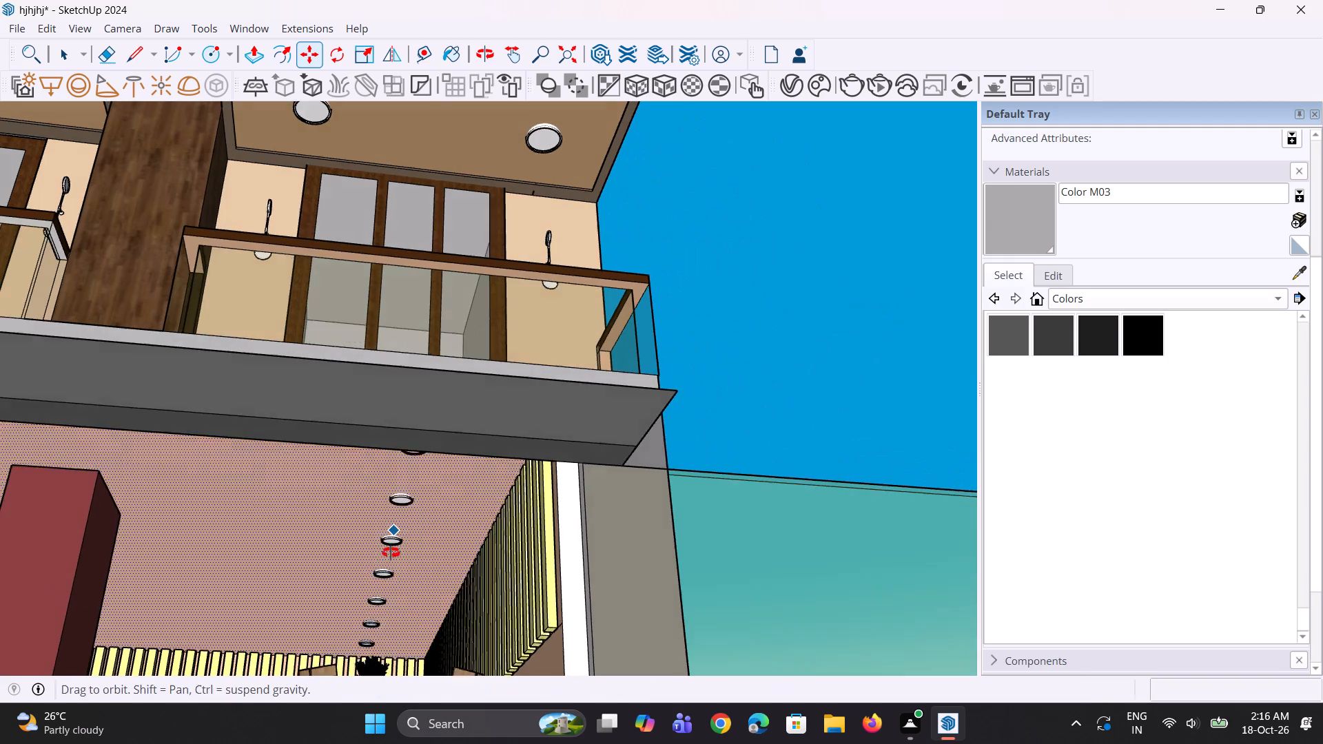
pyautogui.moveTo(391, 552); pyautogui.dragTo(391, 557, button='middle')
pyautogui.press('space')
pyautogui.press('space')
# Select all seven lights of the row and copy them about 7' 7" sideways across the ceiling toward the red column.
pyautogui.moveTo(391, 513); pyautogui.dragTo(435, 473, button='middle')
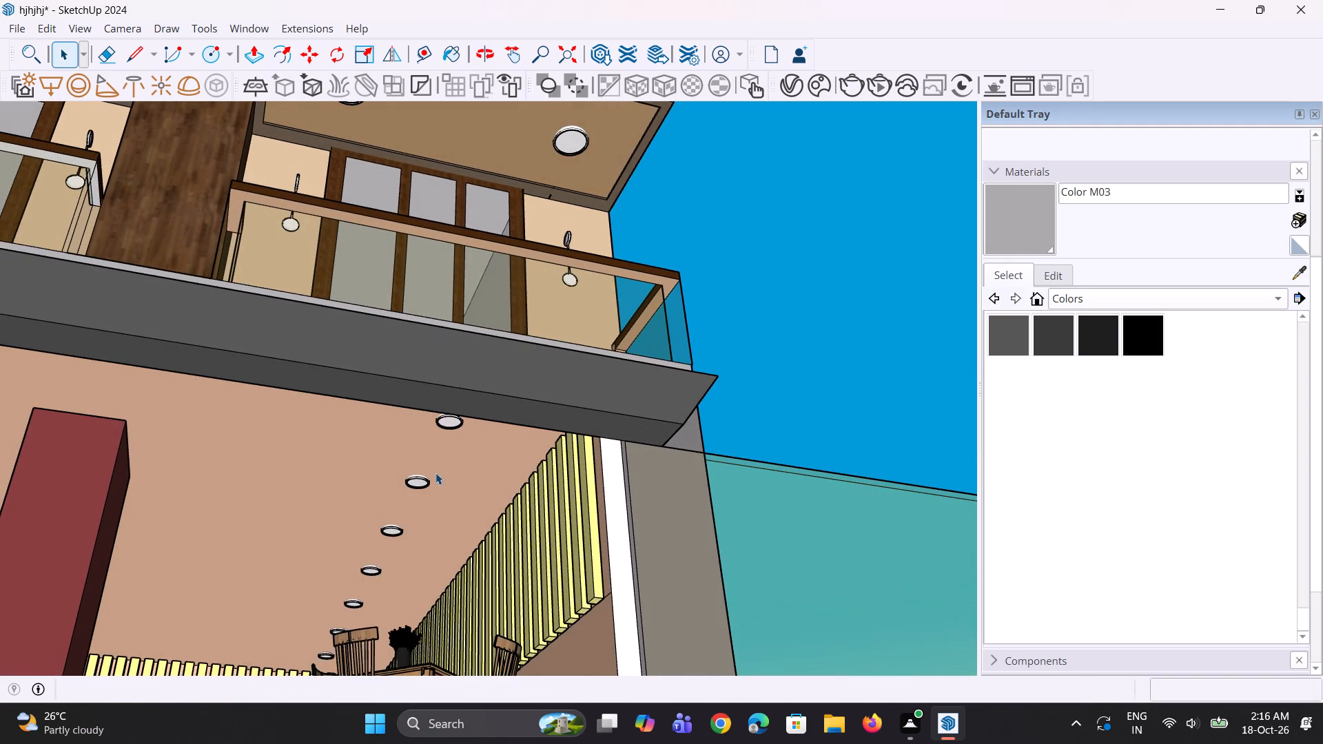
pyautogui.click(425, 485)
pyautogui.scroll(2, 458, 450)
pyautogui.keyDown('ctrl'); pyautogui.click(447, 418); pyautogui.keyUp('ctrl')
pyautogui.scroll(3, 363, 577)
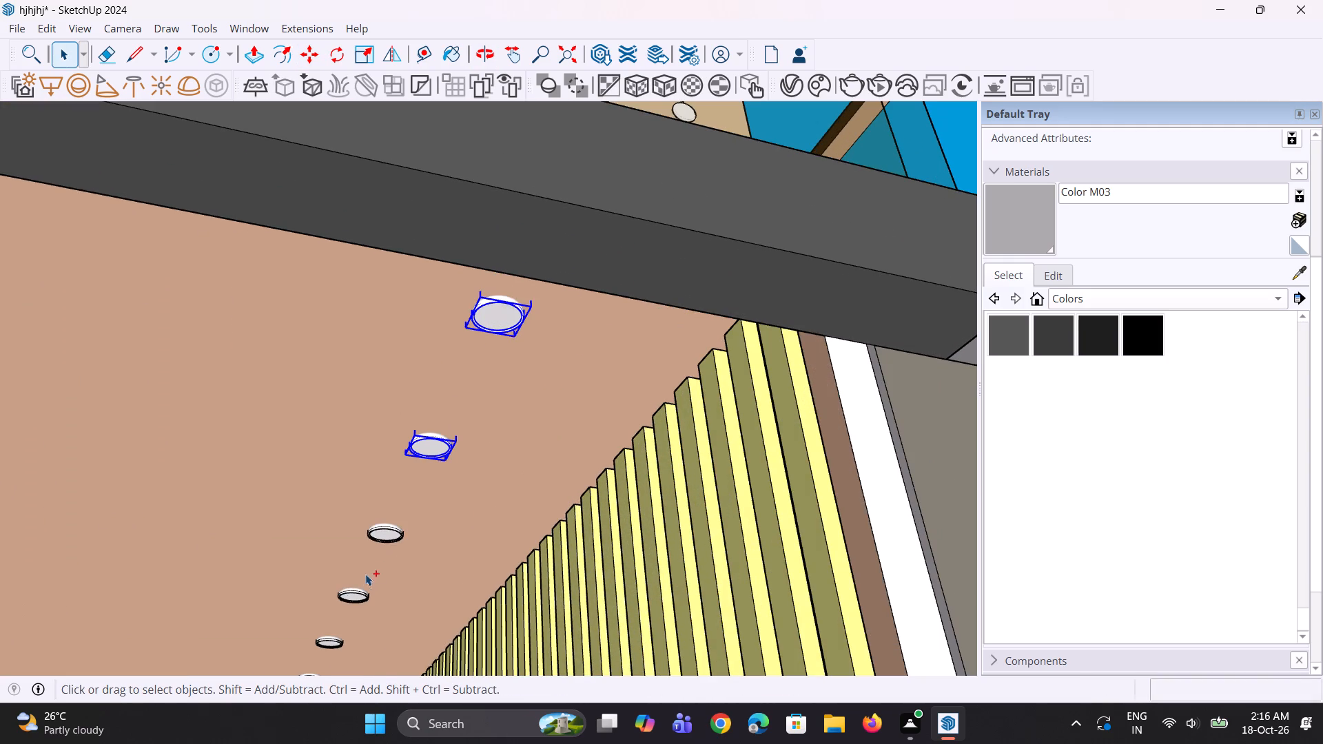
pyautogui.keyDown('ctrl'); pyautogui.click(387, 530); pyautogui.keyUp('ctrl')
pyautogui.scroll(-5, 431, 490)
pyautogui.moveTo(416, 501); pyautogui.dragTo(415, 562, button='middle')
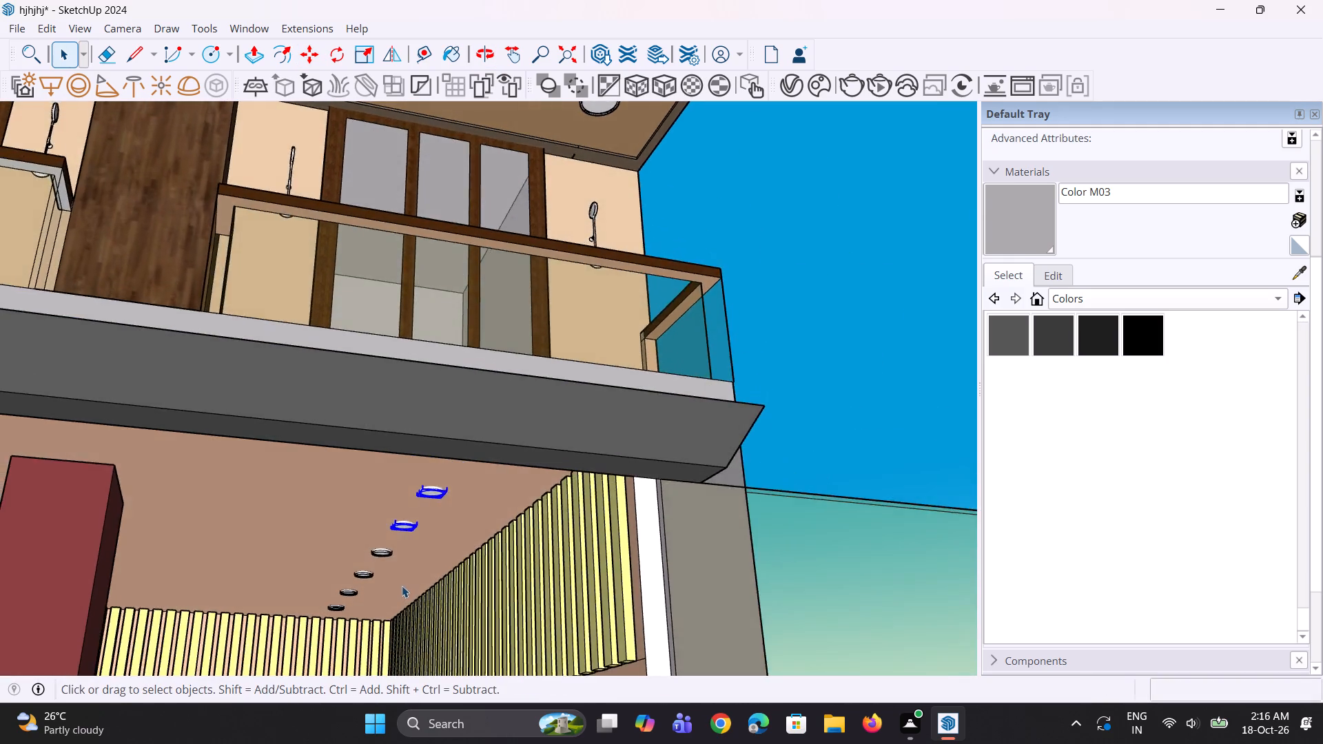
pyautogui.scroll(3, 398, 582)
pyautogui.keyDown('ctrl'); pyautogui.click(381, 548); pyautogui.keyUp('ctrl')
pyautogui.keyDown('ctrl'); pyautogui.click(353, 580); pyautogui.keyUp('ctrl')
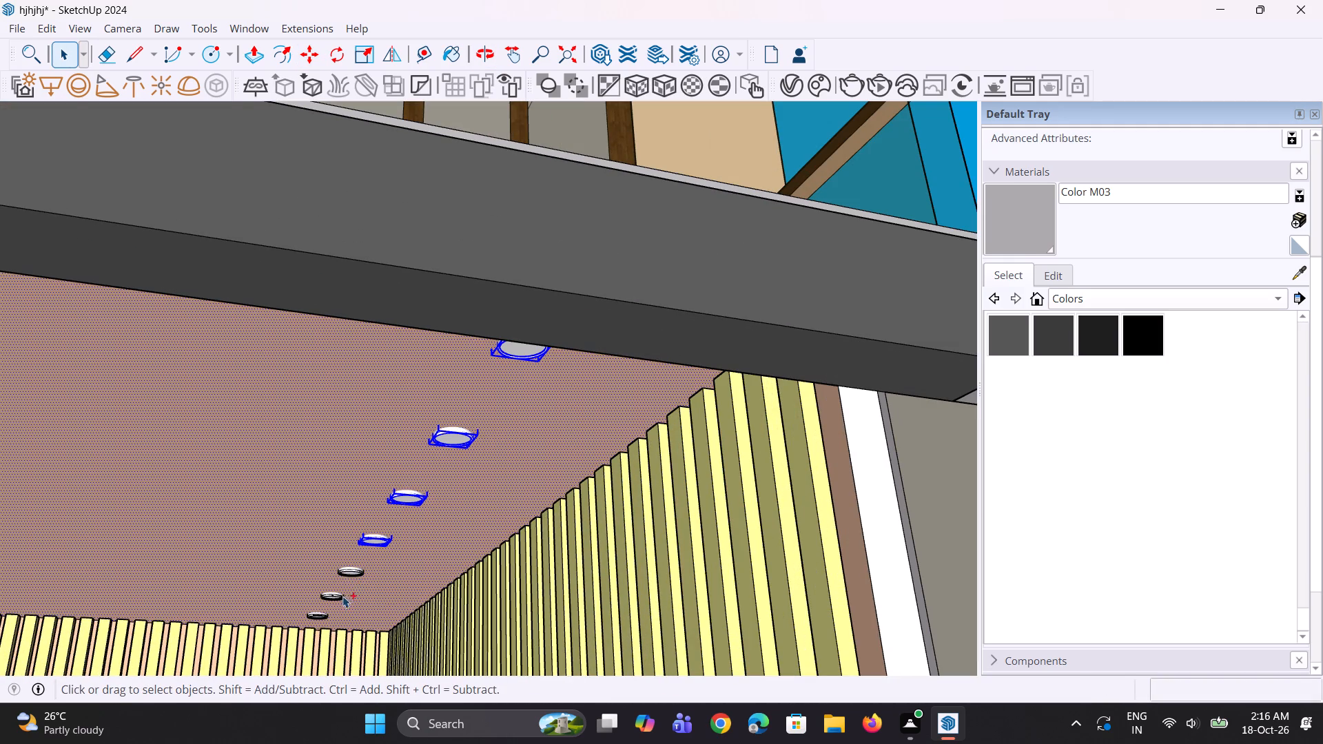
pyautogui.click(352, 572)
pyautogui.keyDown('ctrl'); pyautogui.click(336, 597); pyautogui.keyUp('ctrl')
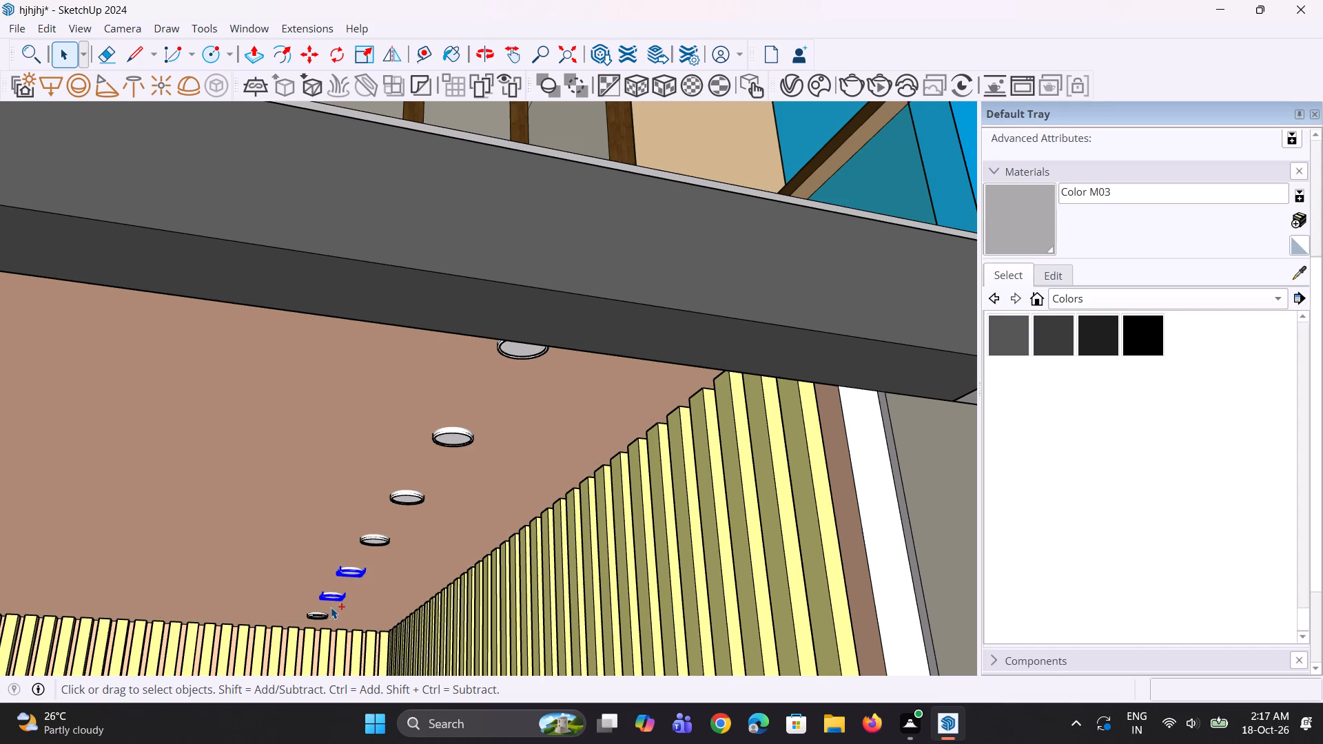
pyautogui.keyDown('ctrl'); pyautogui.click(321, 615); pyautogui.keyUp('ctrl')
pyautogui.keyDown('ctrl'); pyautogui.scroll(2, 373, 546); pyautogui.keyUp('ctrl')
pyautogui.keyDown('ctrl'); pyautogui.click(373, 542); pyautogui.keyUp('ctrl')
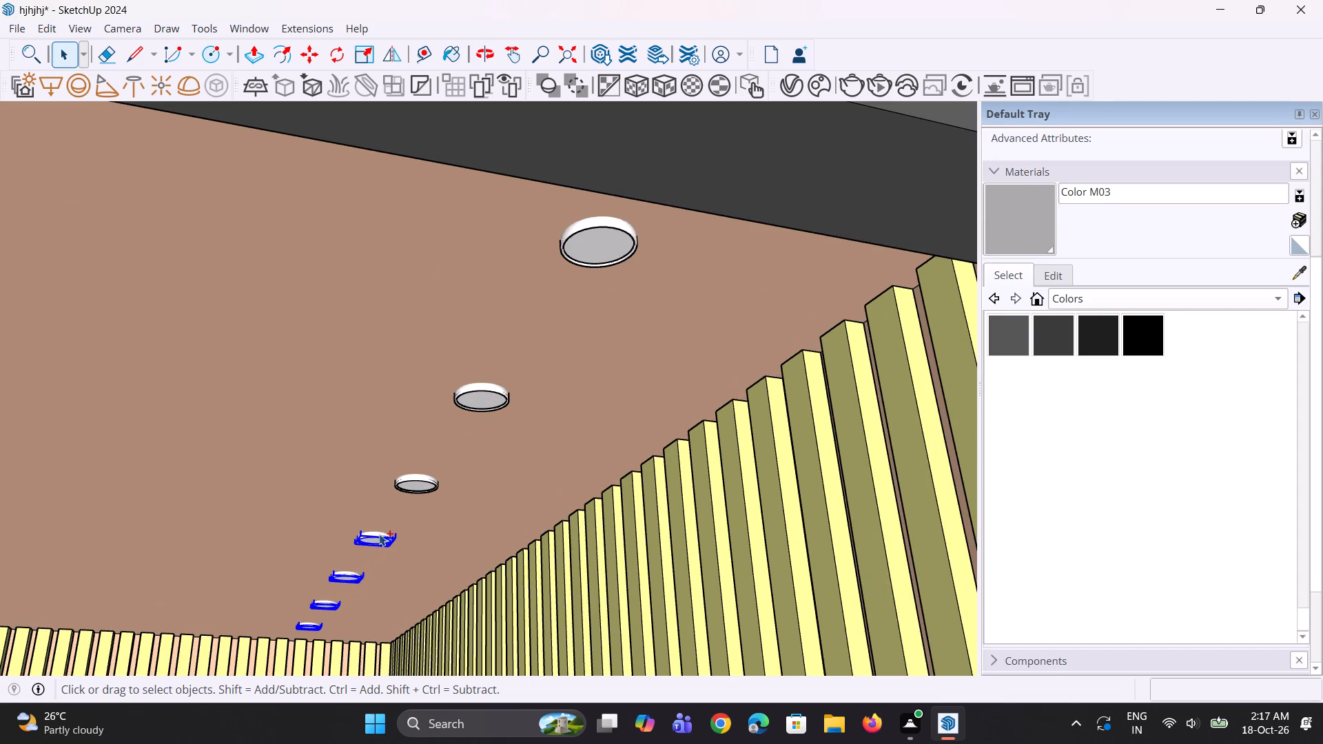
pyautogui.keyDown('ctrl'); pyautogui.click(420, 477); pyautogui.keyUp('ctrl')
pyautogui.keyDown('ctrl'); pyautogui.click(480, 400); pyautogui.keyUp('ctrl')
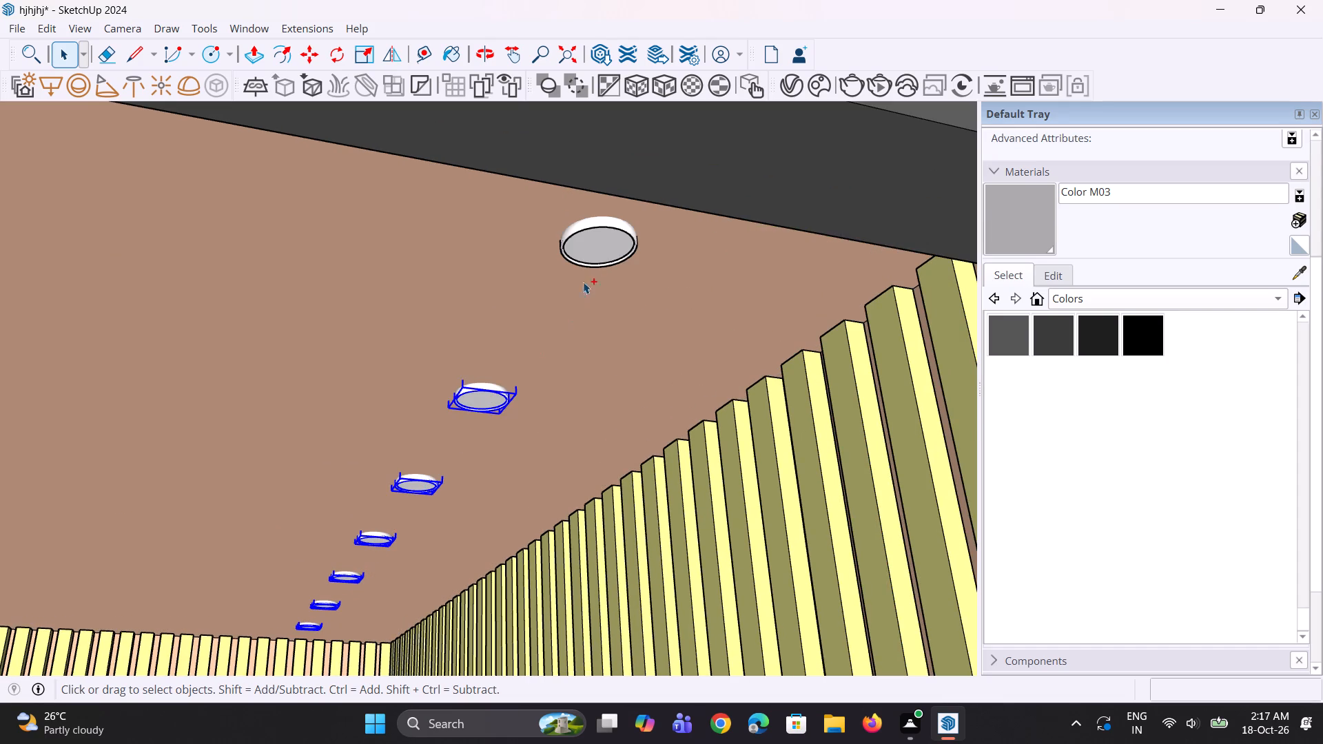
pyautogui.keyDown('ctrl'); pyautogui.click(603, 248); pyautogui.keyUp('ctrl')
pyautogui.scroll(-9, 534, 450)
pyautogui.moveTo(427, 563); pyautogui.dragTo(428, 528, button='middle')
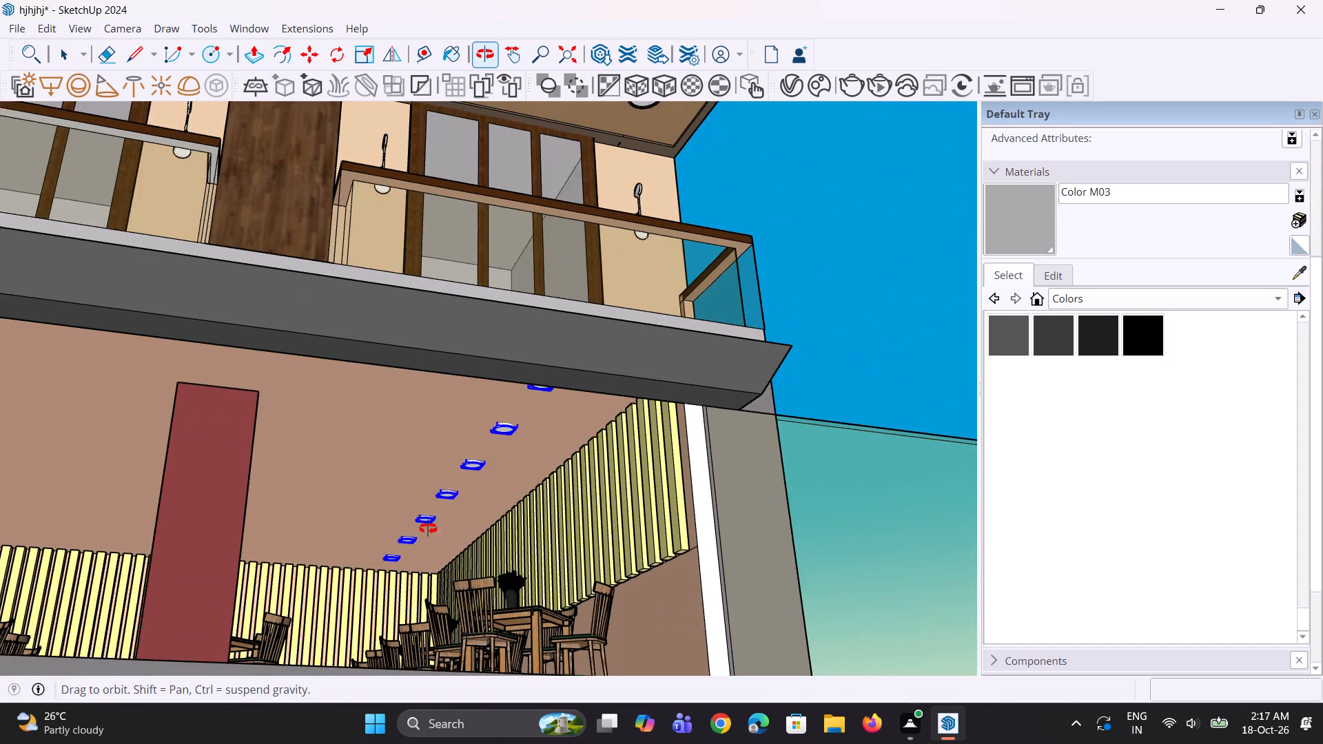
pyautogui.moveTo(428, 528); pyautogui.dragTo(422, 540, button='middle')
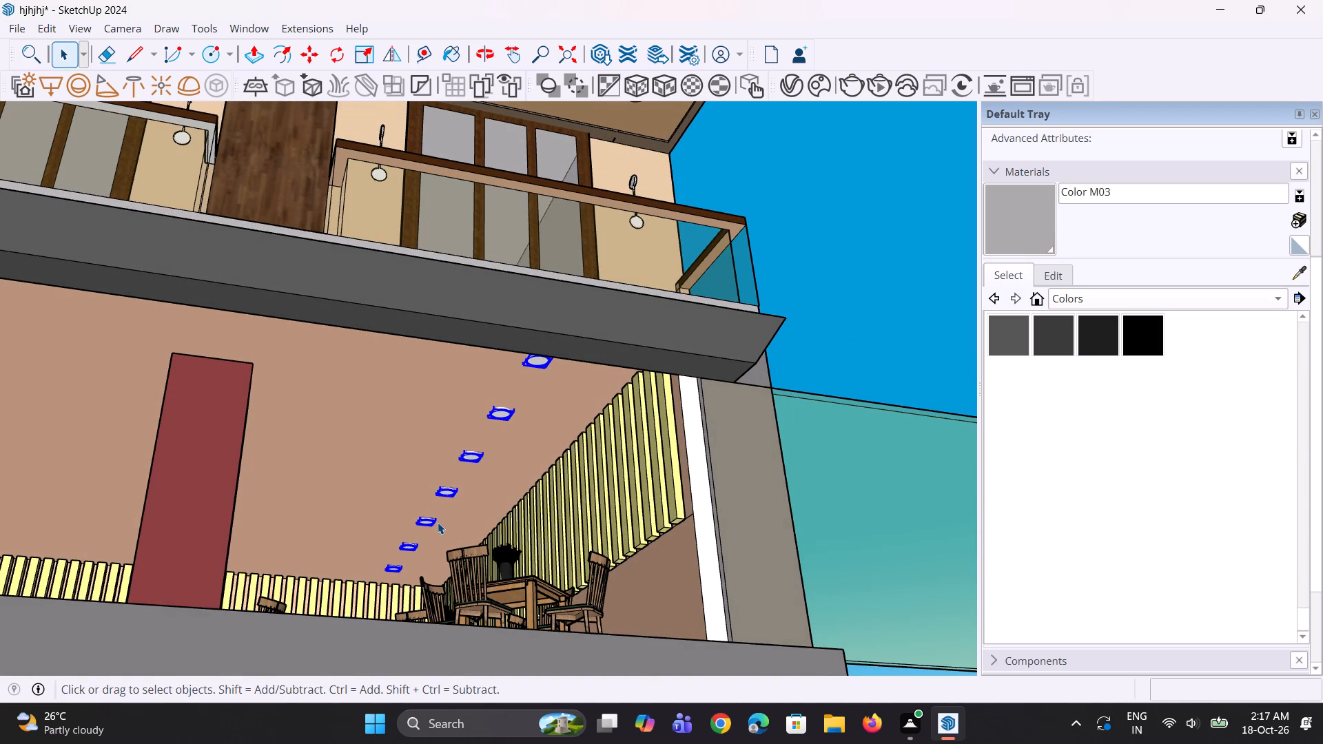
pyautogui.scroll(1, 438, 522)
pyautogui.scroll(-4, 438, 522)
pyautogui.moveTo(429, 519); pyautogui.dragTo(409, 530, button='middle')
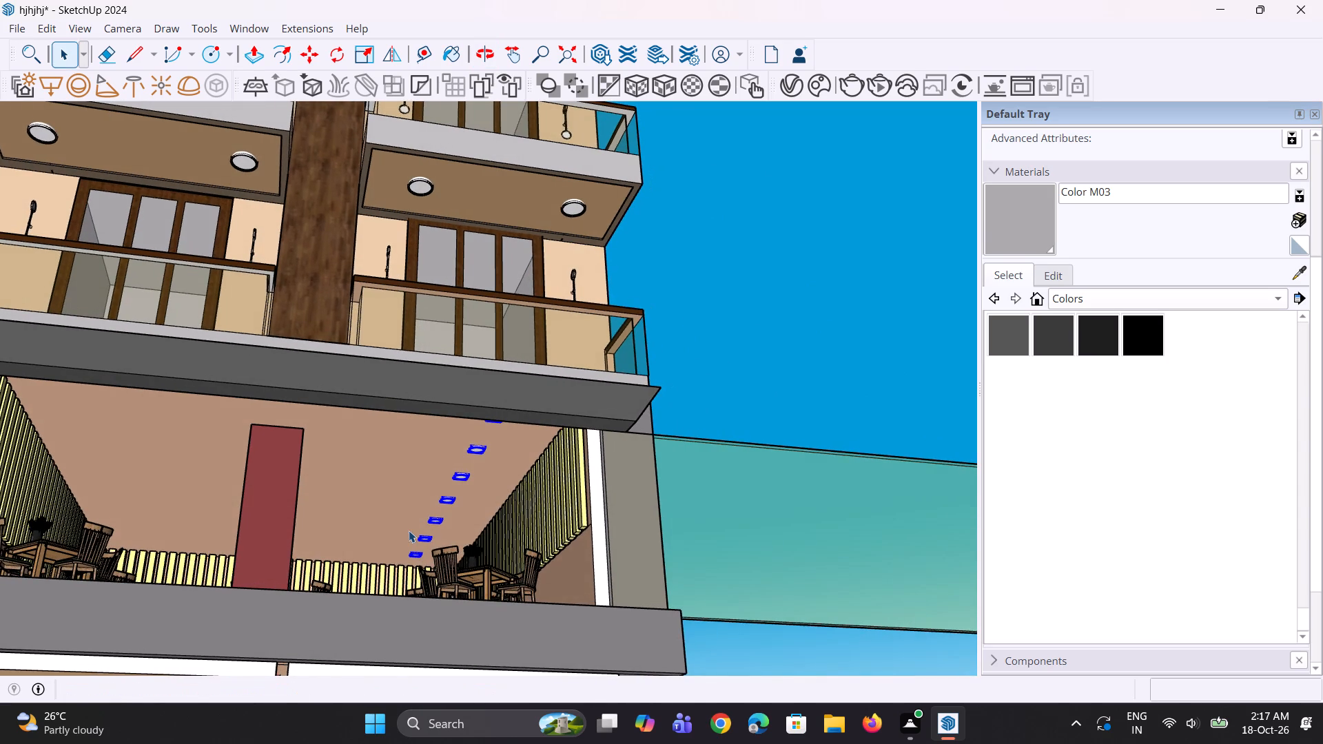
pyautogui.press('m')
pyautogui.keyDown('ctrl'); pyautogui.scroll(2, 408, 533); pyautogui.keyUp('ctrl')
pyautogui.scroll(2, 409, 527)
pyautogui.click(427, 503)
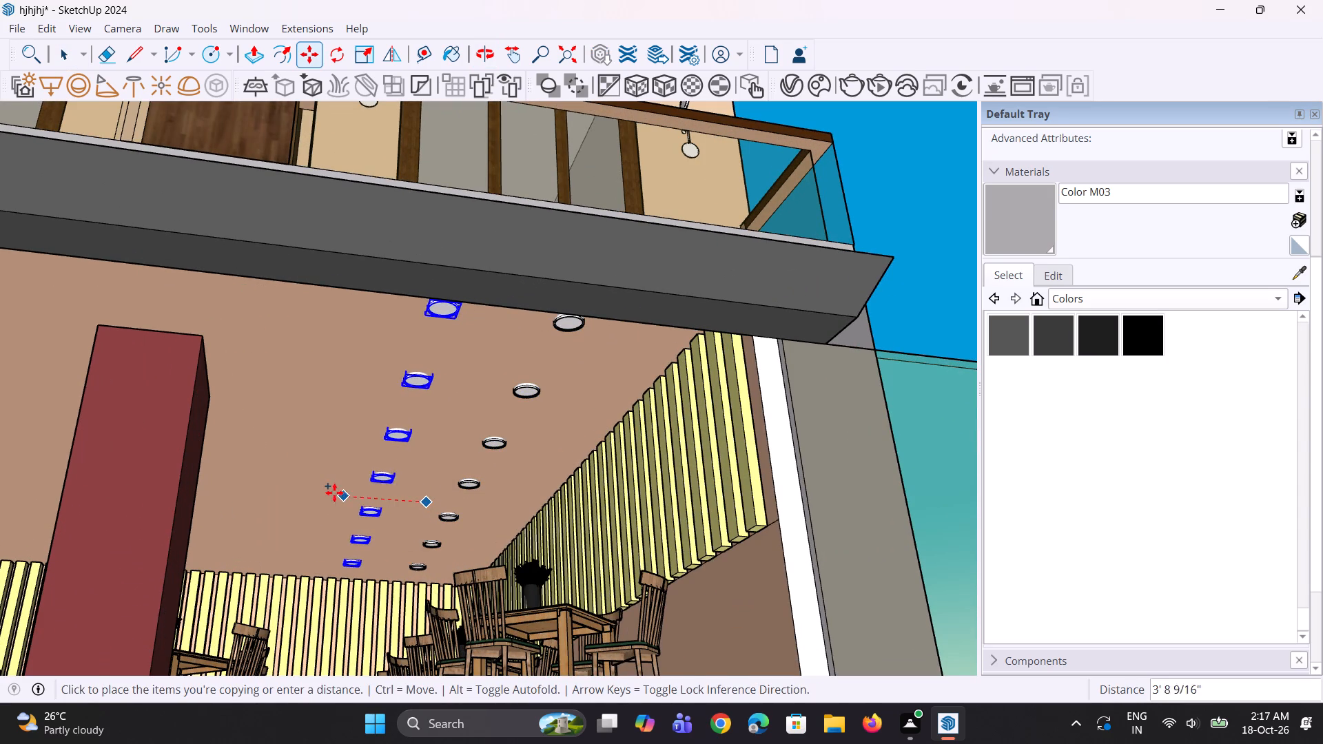
pyautogui.click(257, 497)
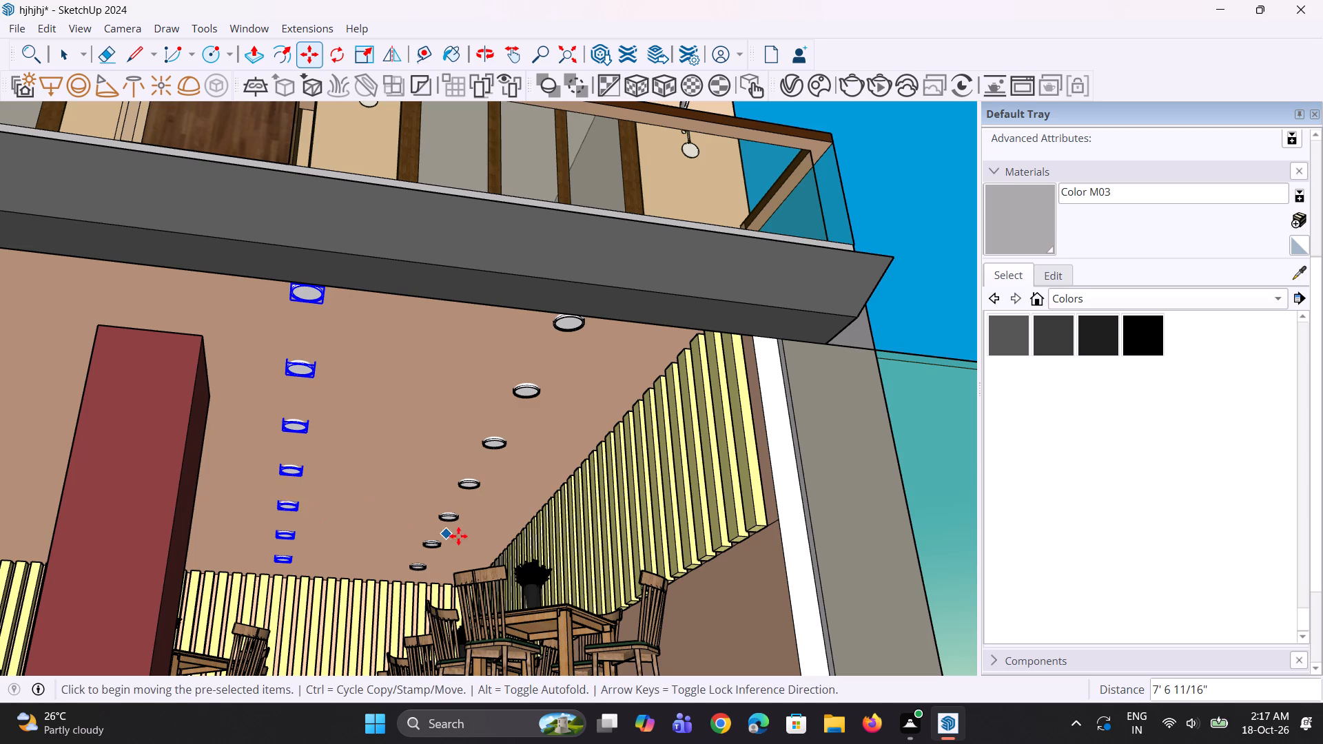
# Copy the second row of lights about 5' 10" sideways to the far side of the red column.
pyautogui.scroll(-5, 458, 536)
pyautogui.moveTo(413, 538); pyautogui.dragTo(369, 546, button='middle')
pyautogui.scroll(3, 341, 535)
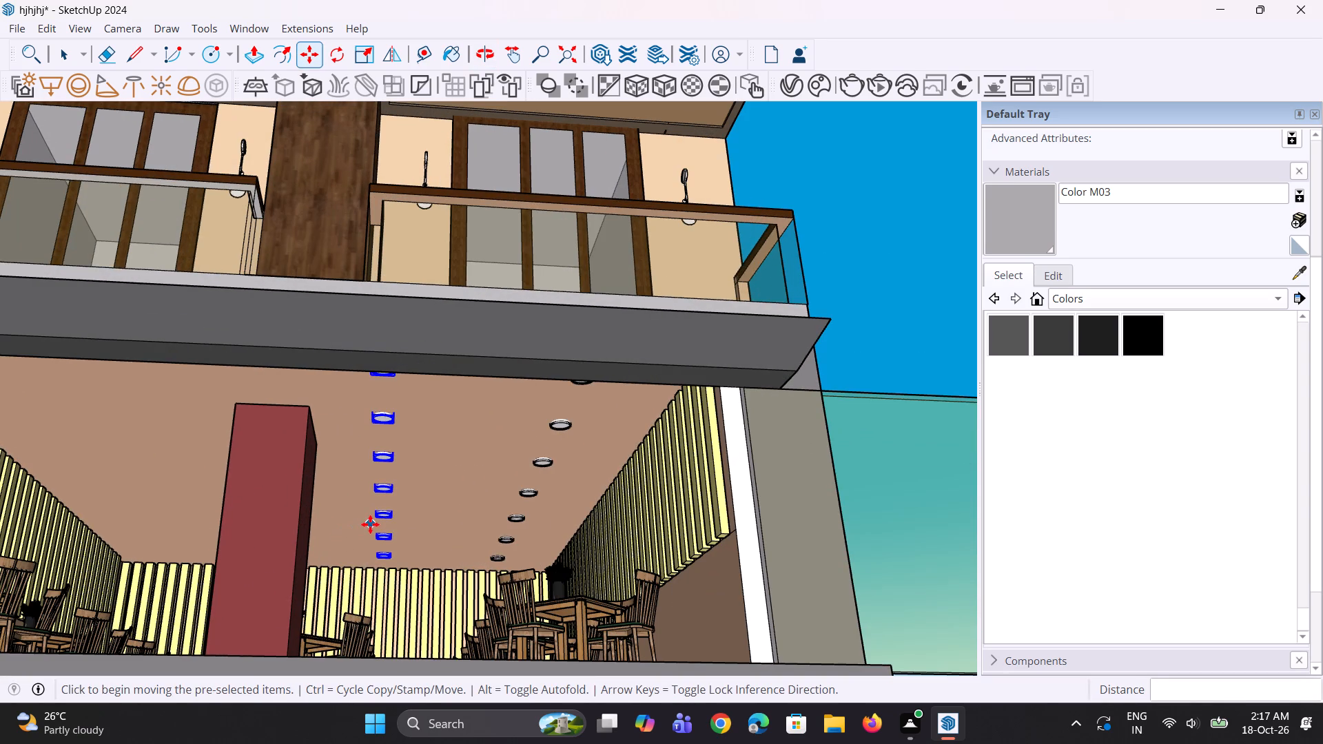
pyautogui.press('m')
pyautogui.click(371, 515)
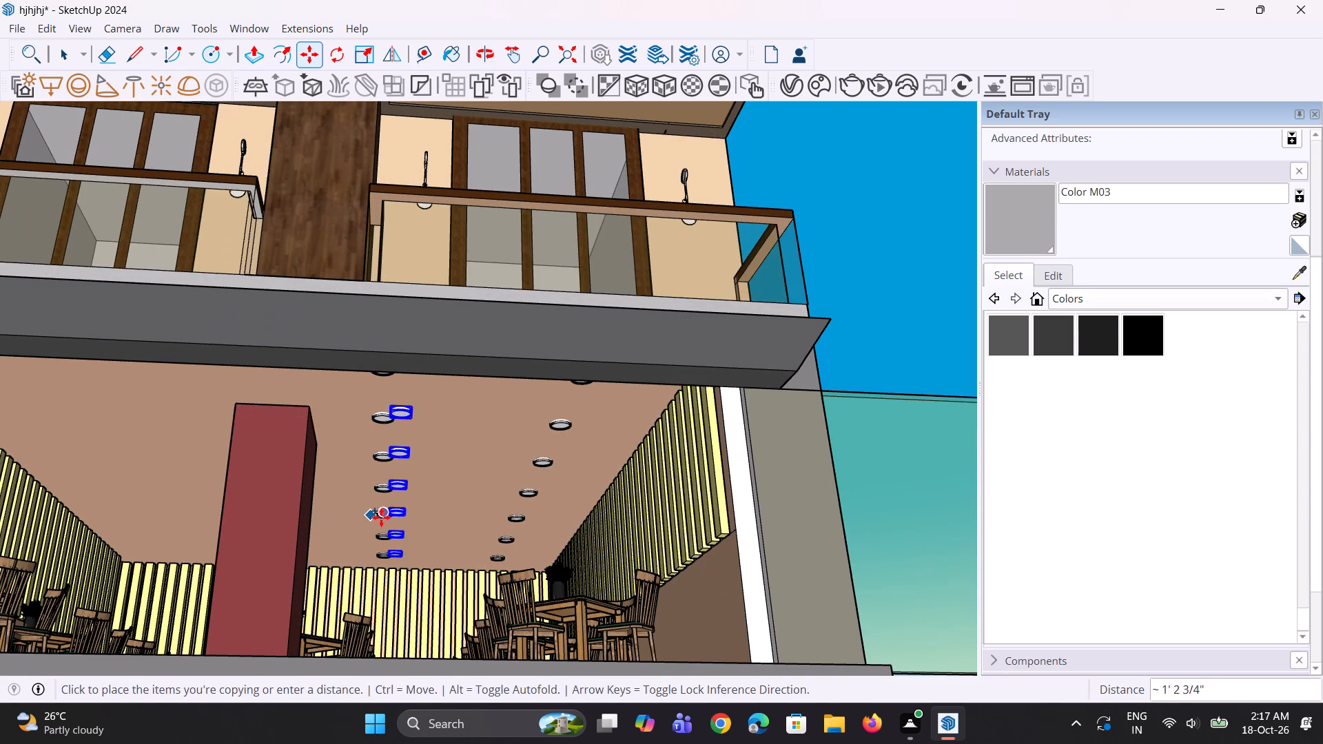
pyautogui.scroll(4, 336, 517)
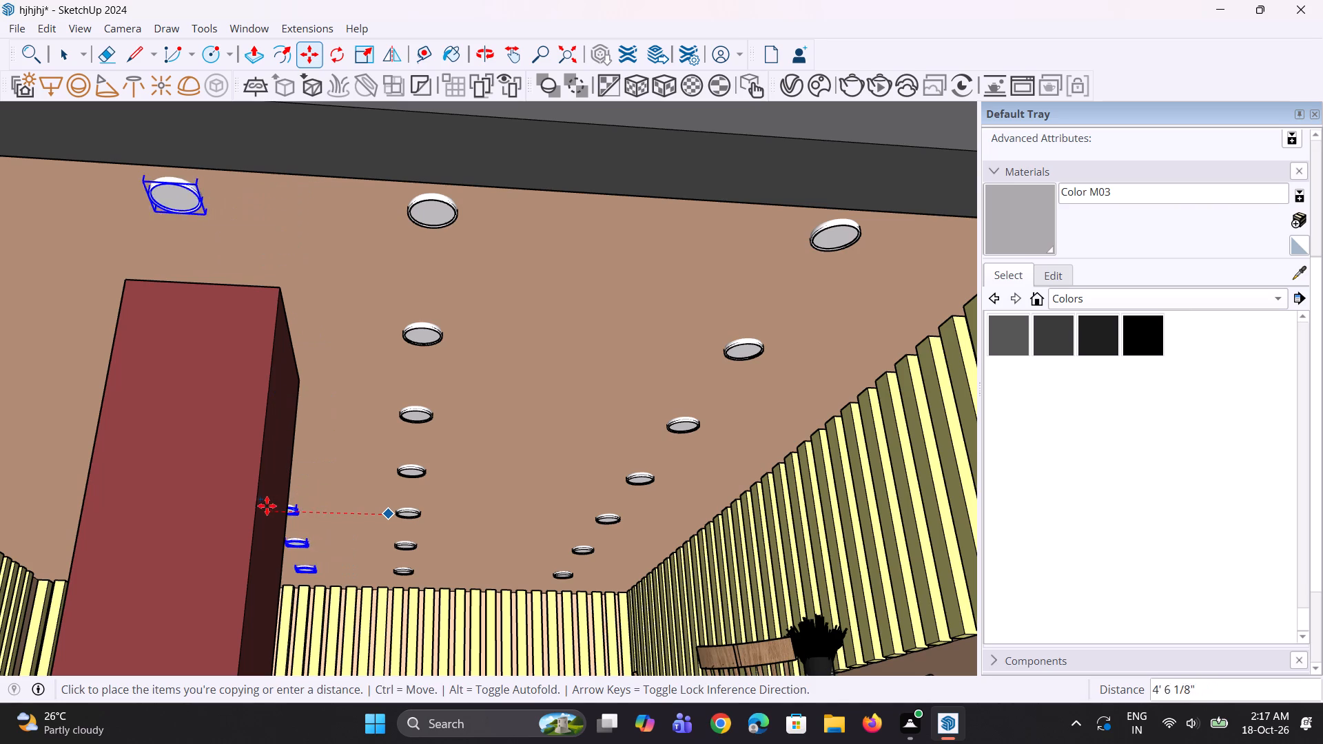
pyautogui.click(231, 502)
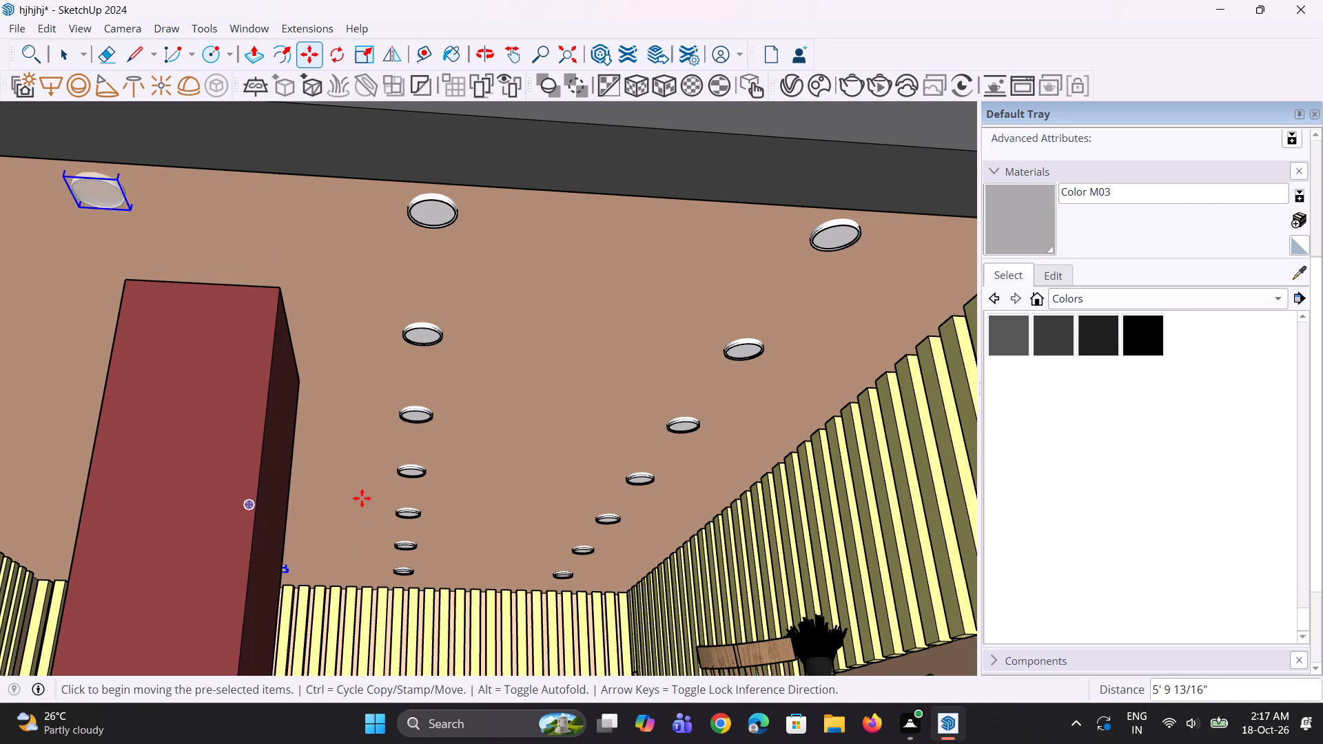
# Copy the third row of lights about 6' 3" farther sideways toward the opposite slatted side wall.
pyautogui.scroll(-9, 392, 498)
pyautogui.moveTo(305, 520); pyautogui.dragTo(356, 514, button='middle')
pyautogui.scroll(3, 335, 493)
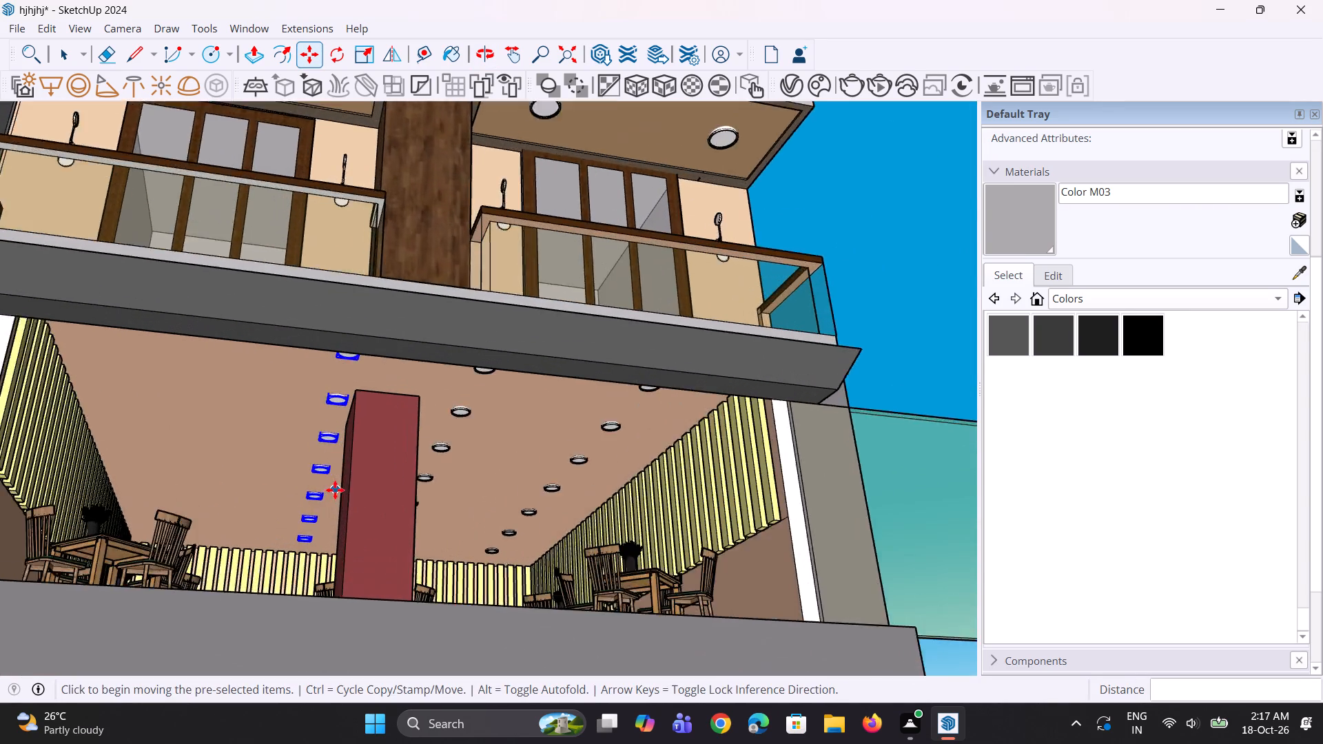
pyautogui.scroll(2, 335, 490)
pyautogui.press('m')
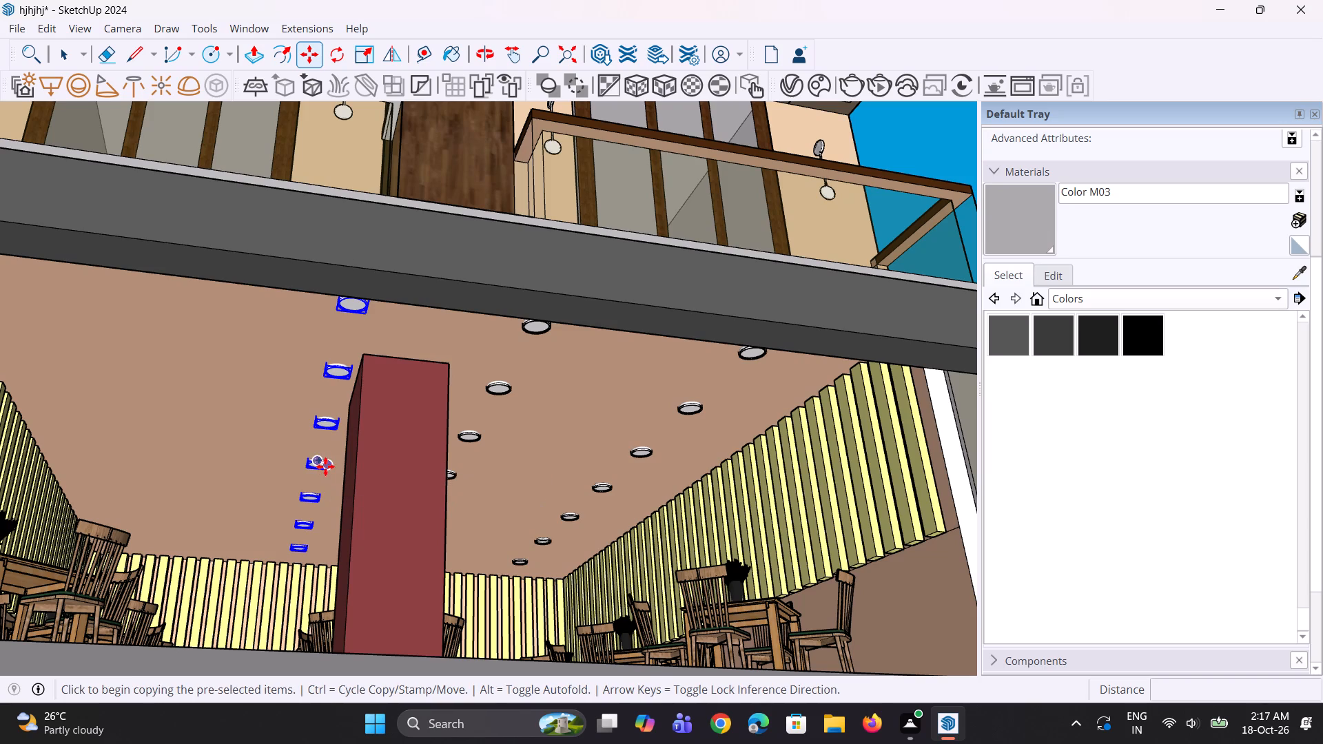
pyautogui.click(326, 466)
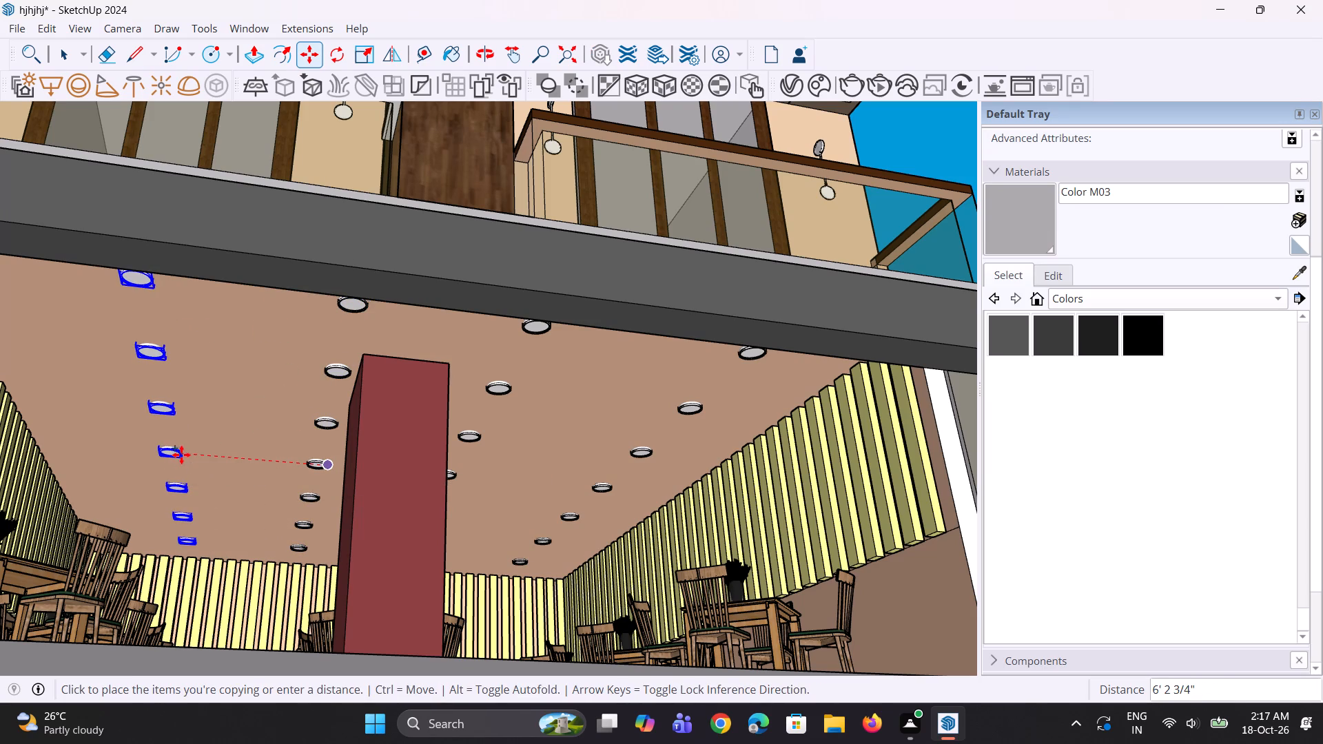
pyautogui.click(179, 454)
pyautogui.moveTo(214, 482); pyautogui.dragTo(141, 491, button='middle')
pyautogui.press('space')
pyautogui.scroll(-8, 239, 468)
pyautogui.press('space')
pyautogui.press('space')
# Move the glass panel standing beside the building about 30' 3" sideways into the dining floor's front opening.
pyautogui.click(675, 420)
pyautogui.click(668, 389)
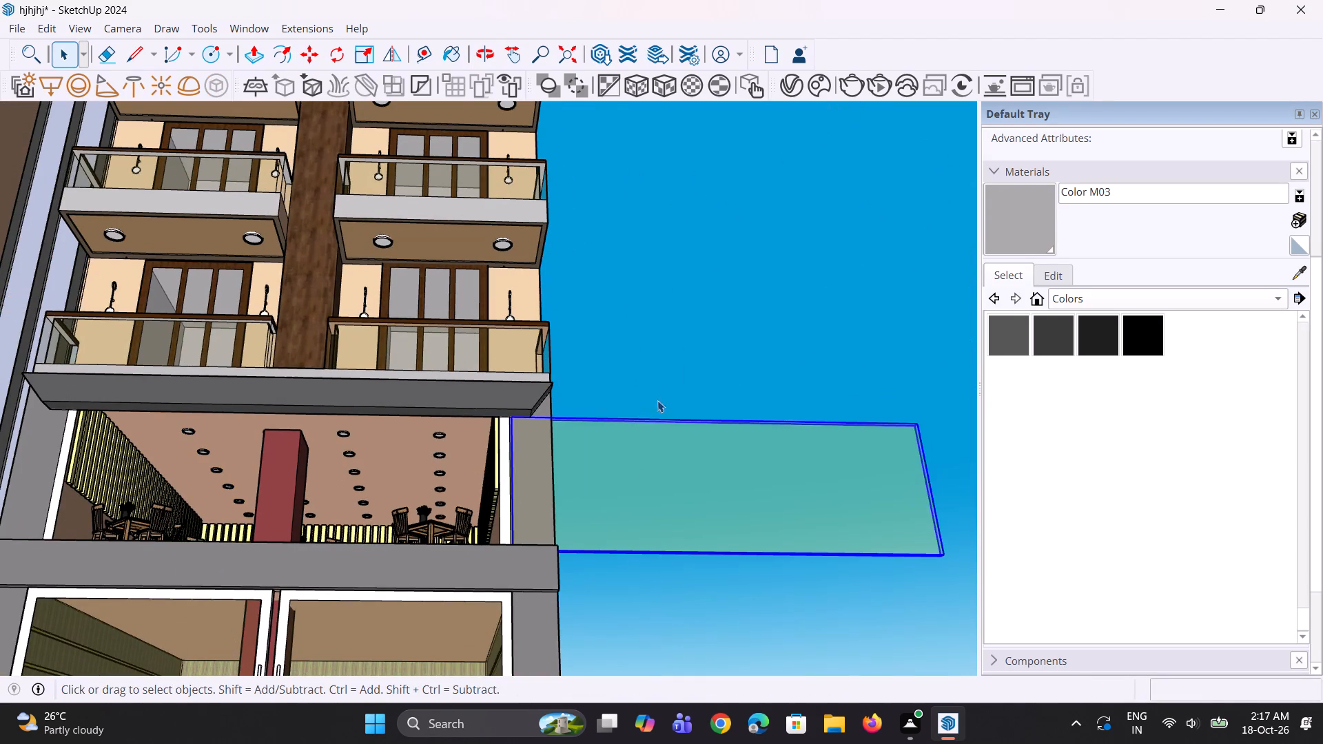
pyautogui.moveTo(482, 486); pyautogui.dragTo(518, 506, button='middle')
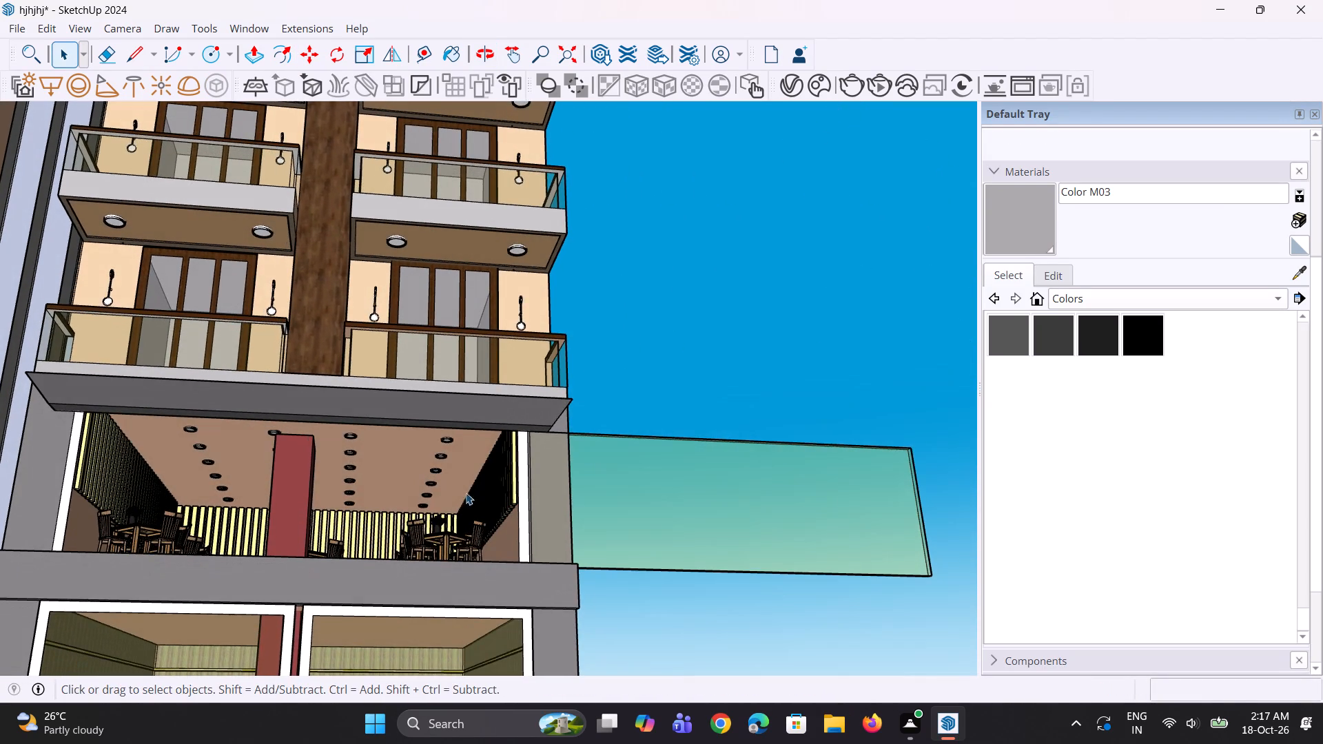
pyautogui.scroll(-8, 438, 485)
pyautogui.click(558, 496)
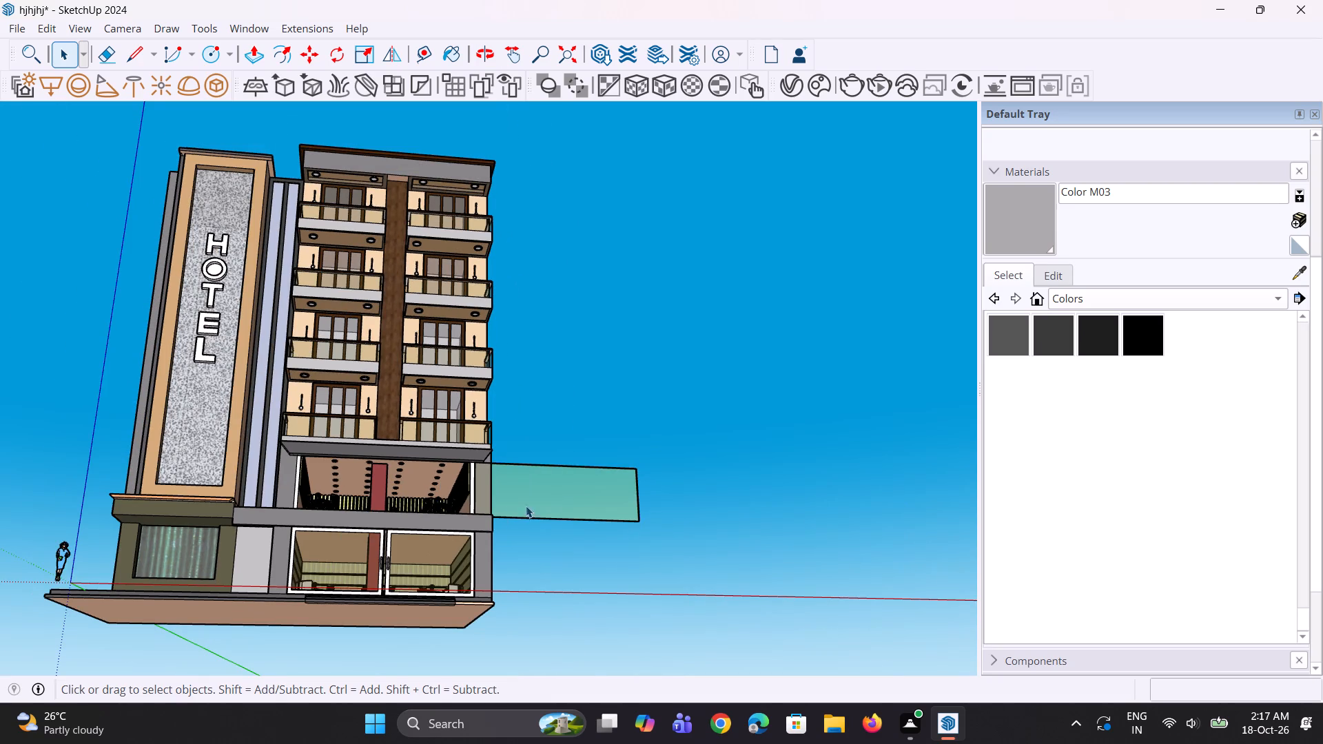
pyautogui.moveTo(431, 520); pyautogui.dragTo(418, 561, button='middle')
pyautogui.scroll(2, 564, 512)
pyautogui.scroll(4, 643, 508)
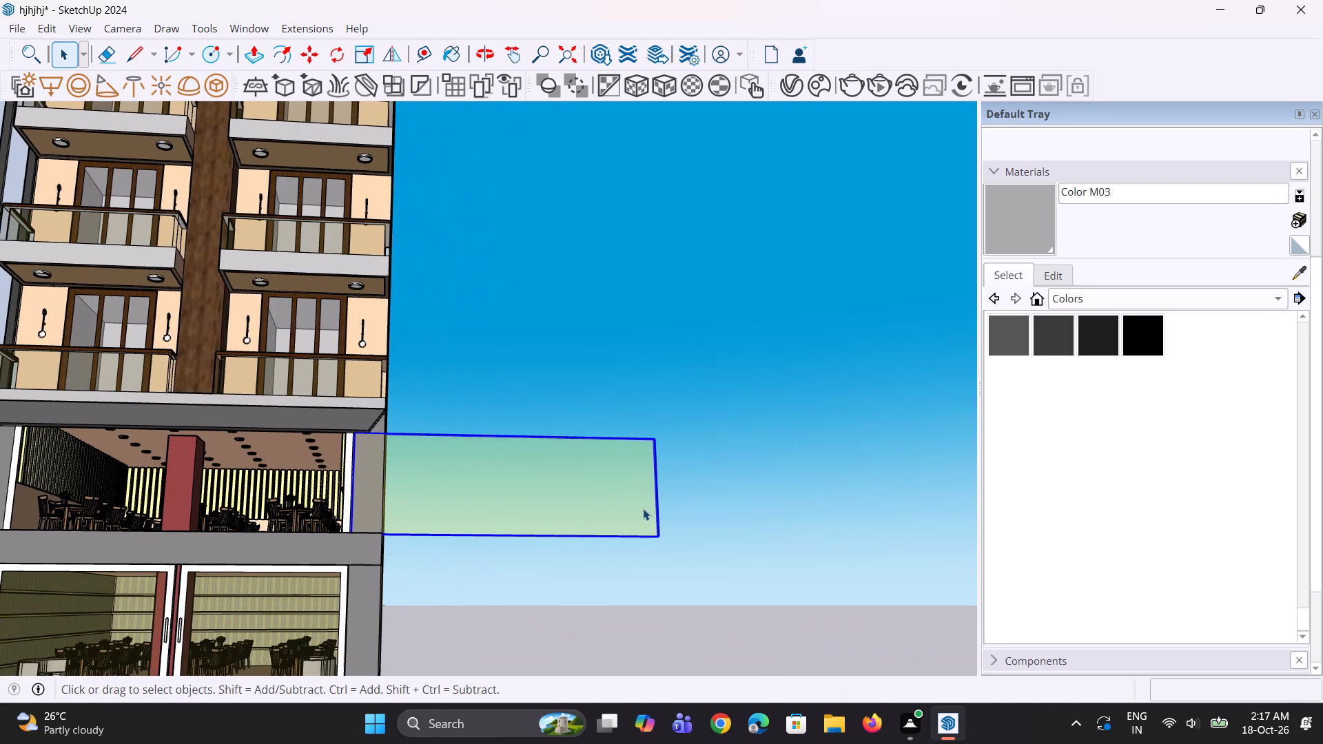
pyautogui.press('m')
pyautogui.click(657, 537)
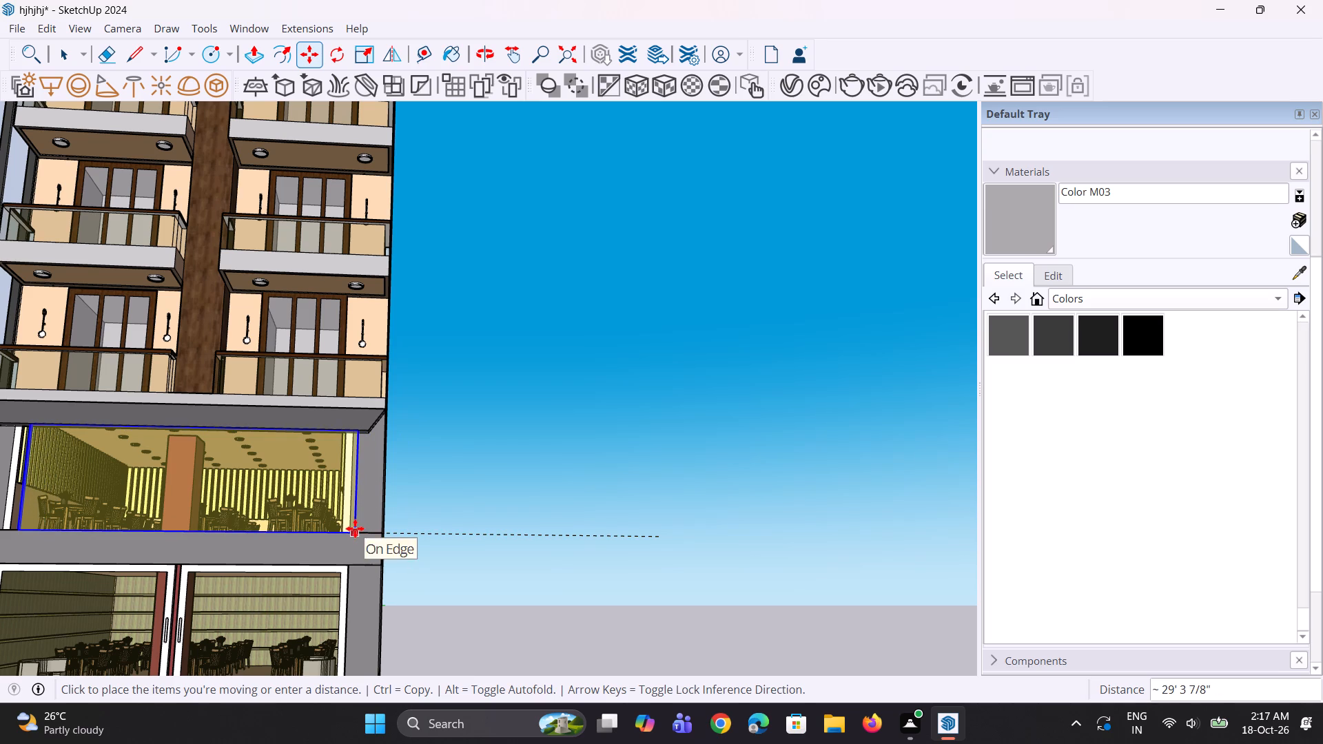
pyautogui.moveTo(350, 537); pyautogui.dragTo(329, 595, button='middle')
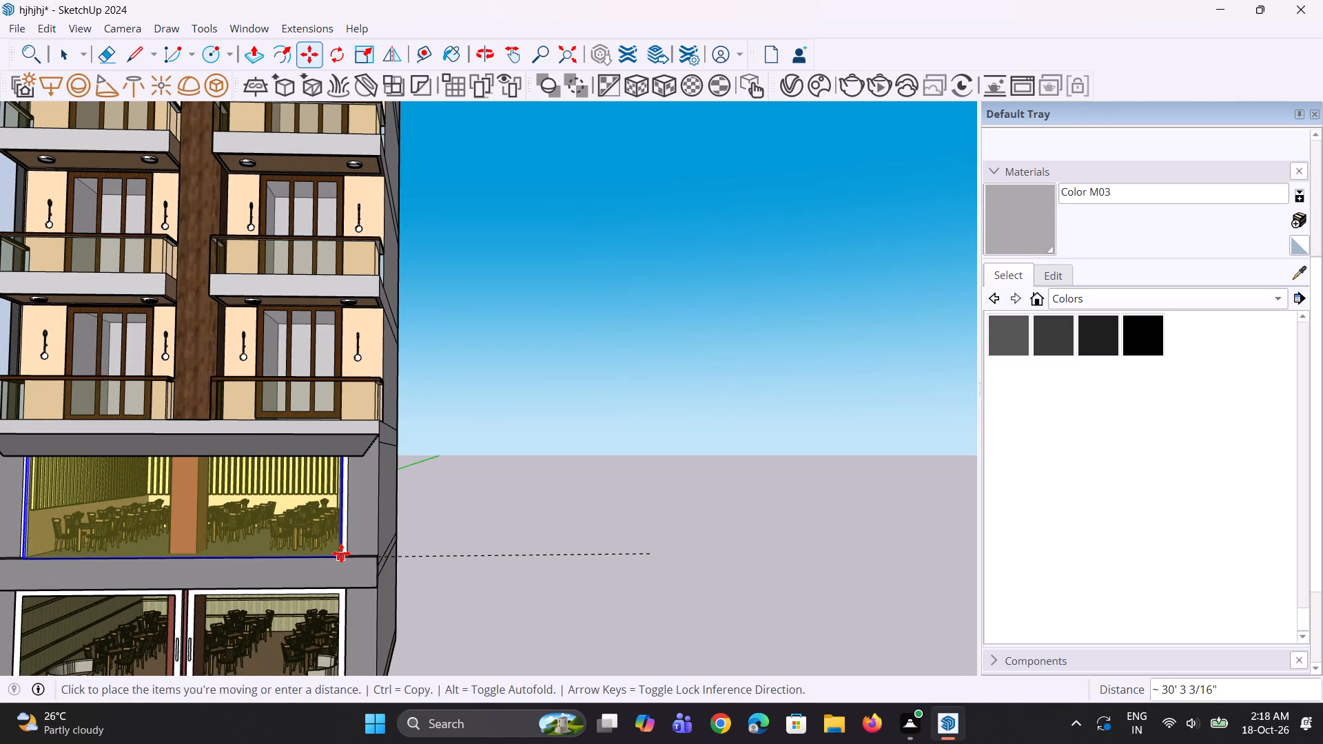
pyautogui.click(336, 550)
pyautogui.moveTo(422, 585); pyautogui.dragTo(440, 620, button='middle')
pyautogui.press('space')
pyautogui.press('space')
pyautogui.click(482, 586)
pyautogui.scroll(-8, 404, 513)
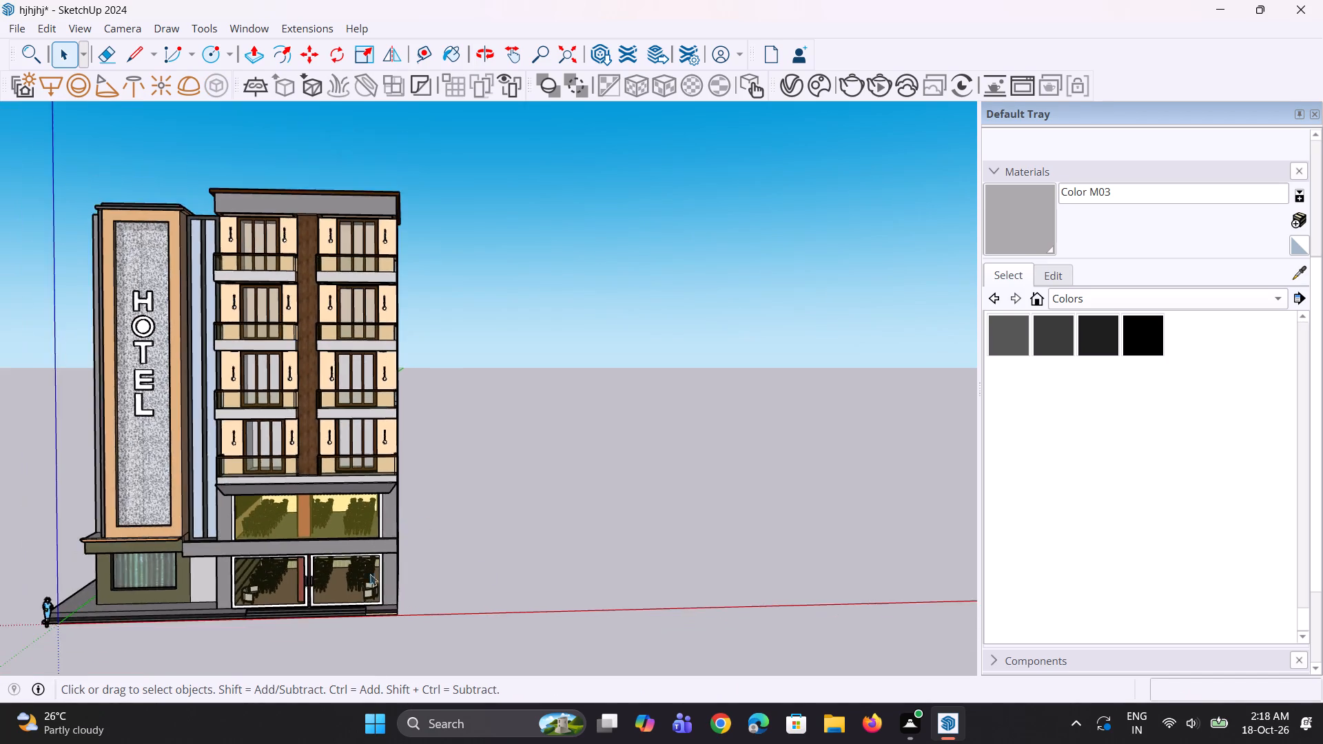
# Move the ground floor's framed double glass doors sideways out of their opening to beside the building.
pyautogui.scroll(3, 358, 593)
pyautogui.click(358, 593)
pyautogui.scroll(8, 304, 602)
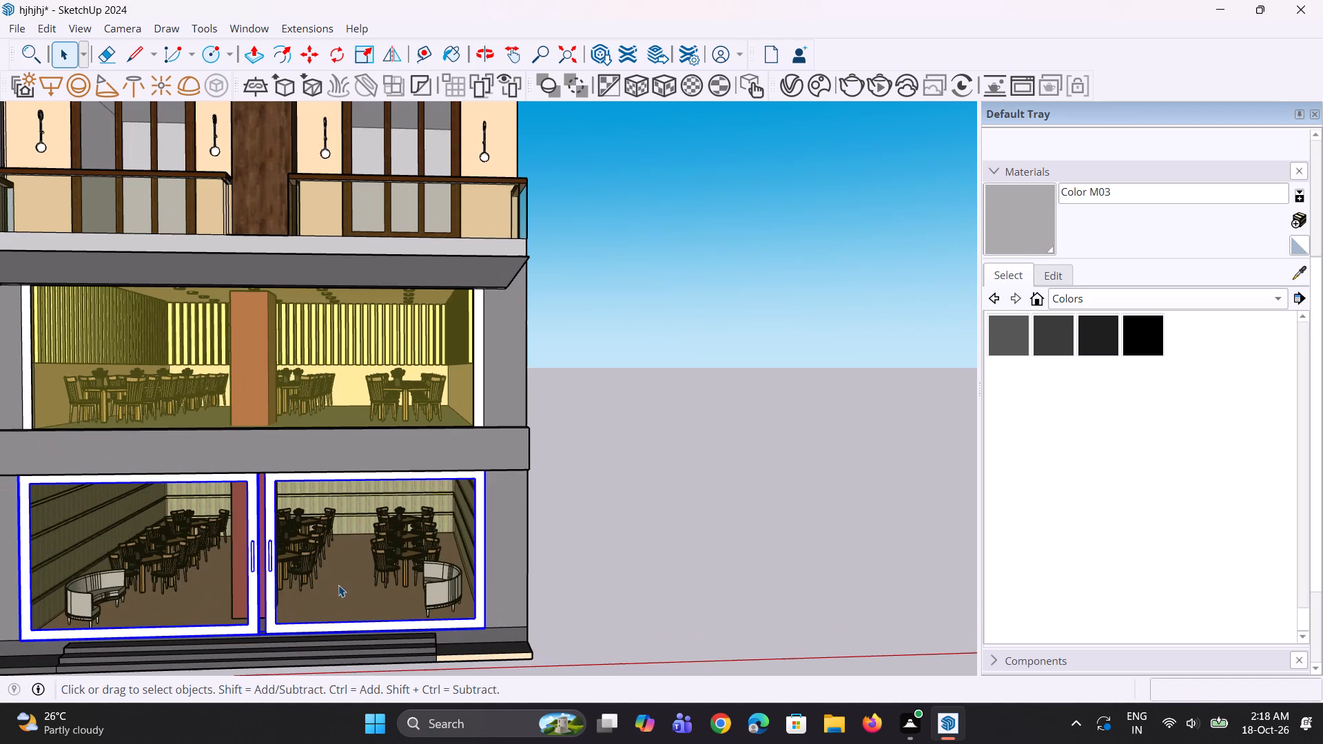
pyautogui.press('m')
pyautogui.click(340, 584)
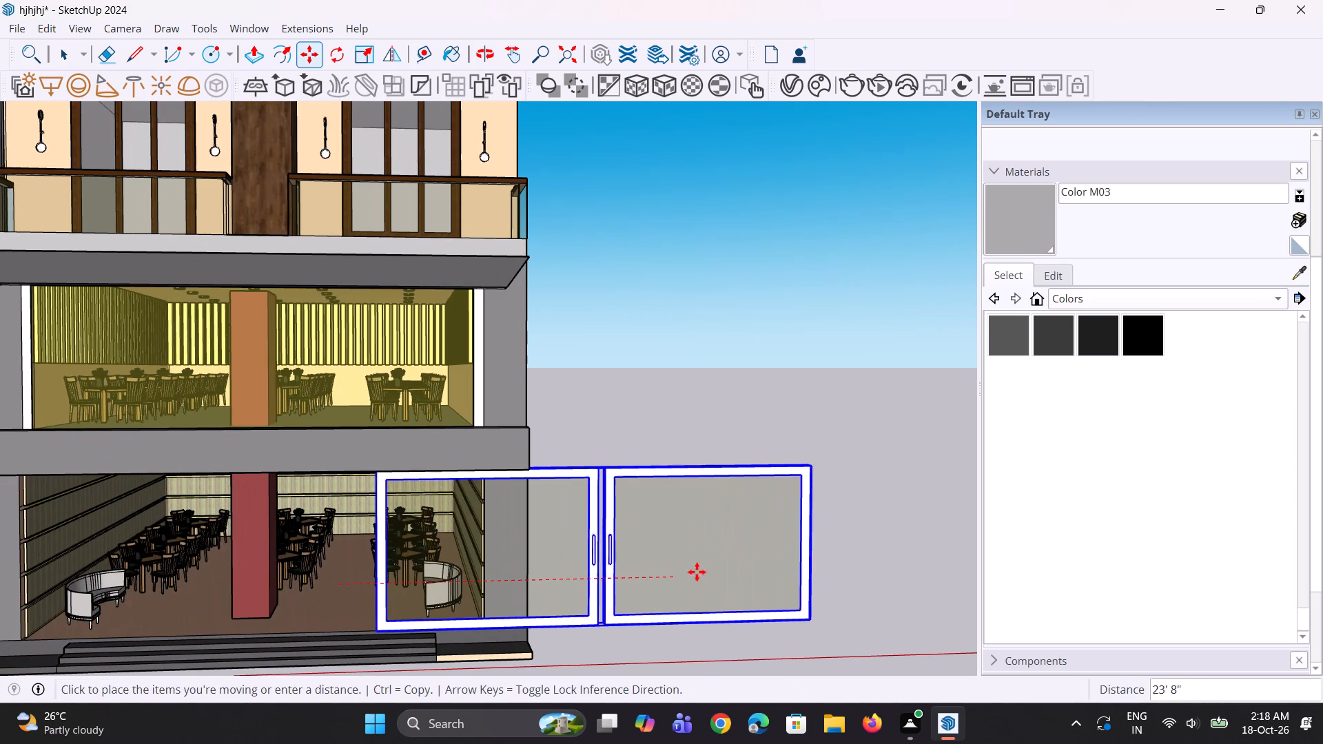
pyautogui.click(774, 571)
pyautogui.scroll(1, 229, 590)
pyautogui.moveTo(229, 590); pyautogui.dragTo(247, 545, button='middle')
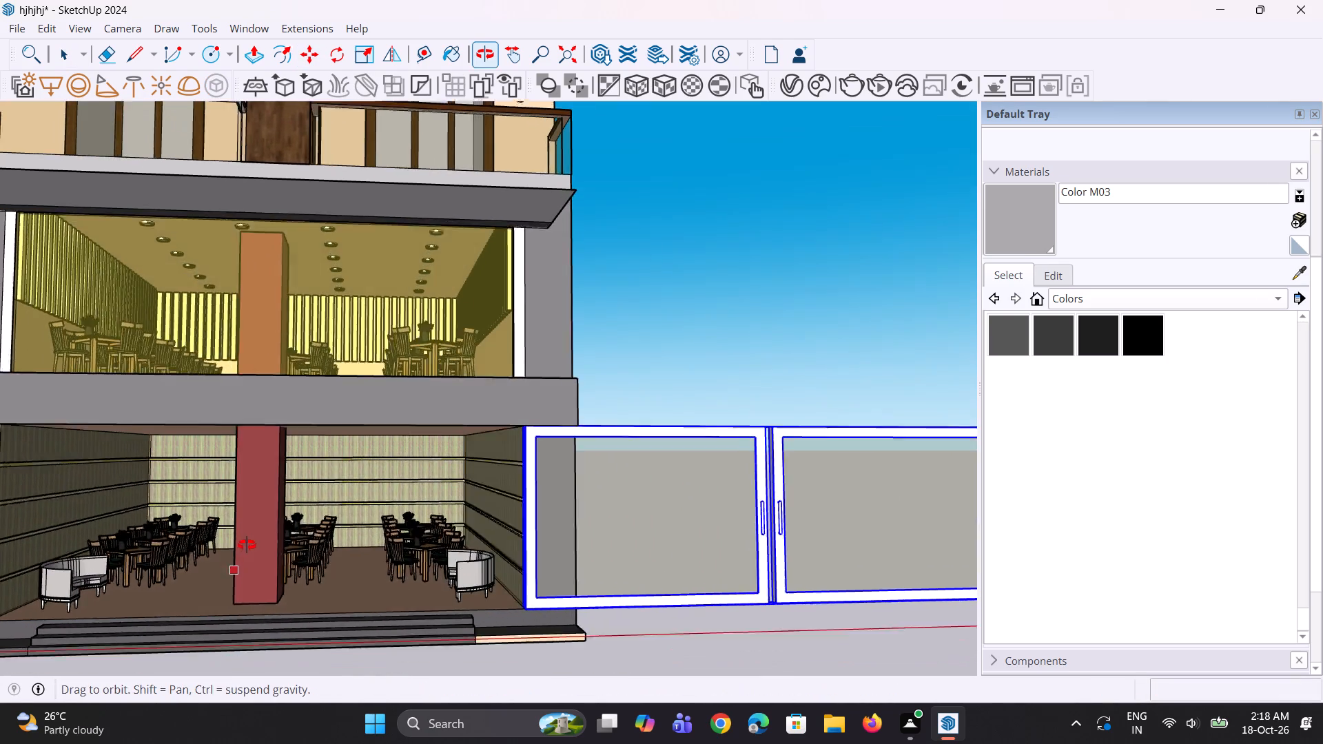
pyautogui.moveTo(247, 545); pyautogui.dragTo(247, 544, button='middle')
pyautogui.press('space')
pyautogui.press('space')
# Copy a round balcony ceiling light down to the ground-floor ceiling, near the front corner beside the moved-out doors.
pyautogui.scroll(-8, 298, 569)
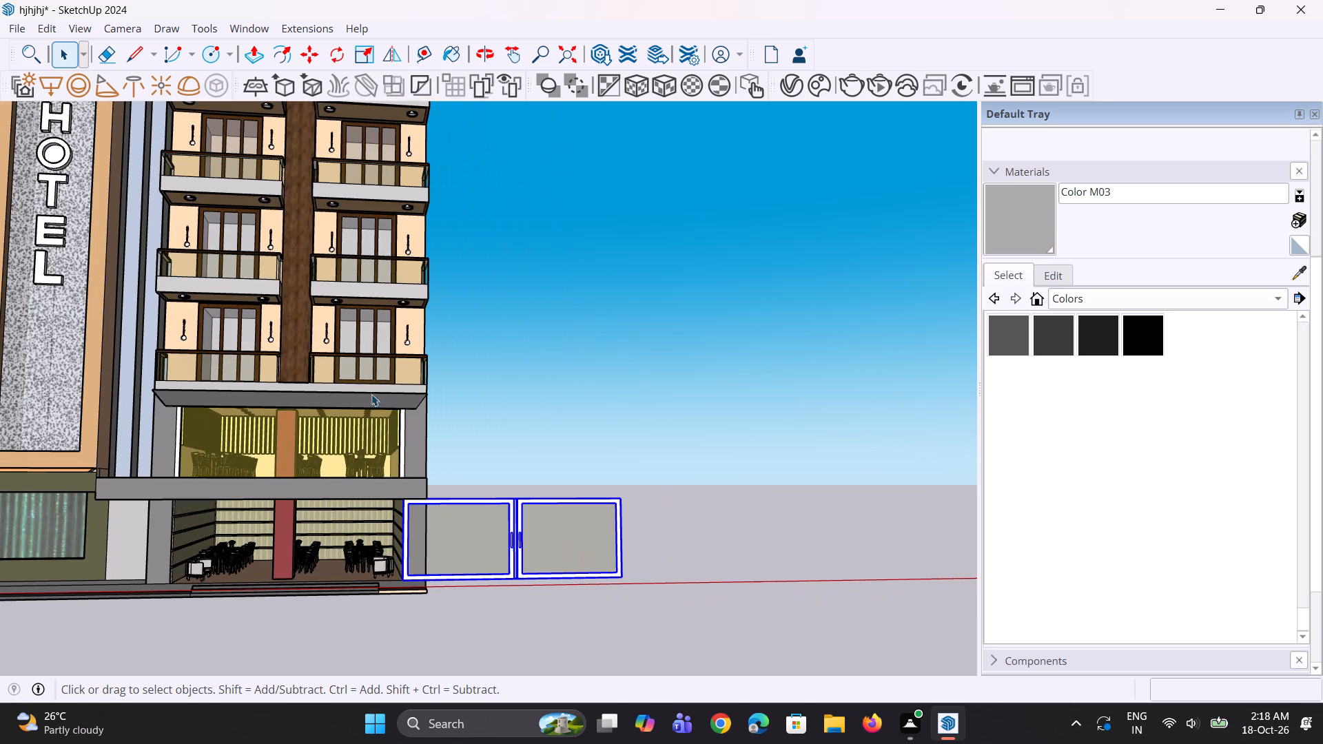
pyautogui.scroll(-3, 377, 384)
pyautogui.scroll(-3, 185, 455)
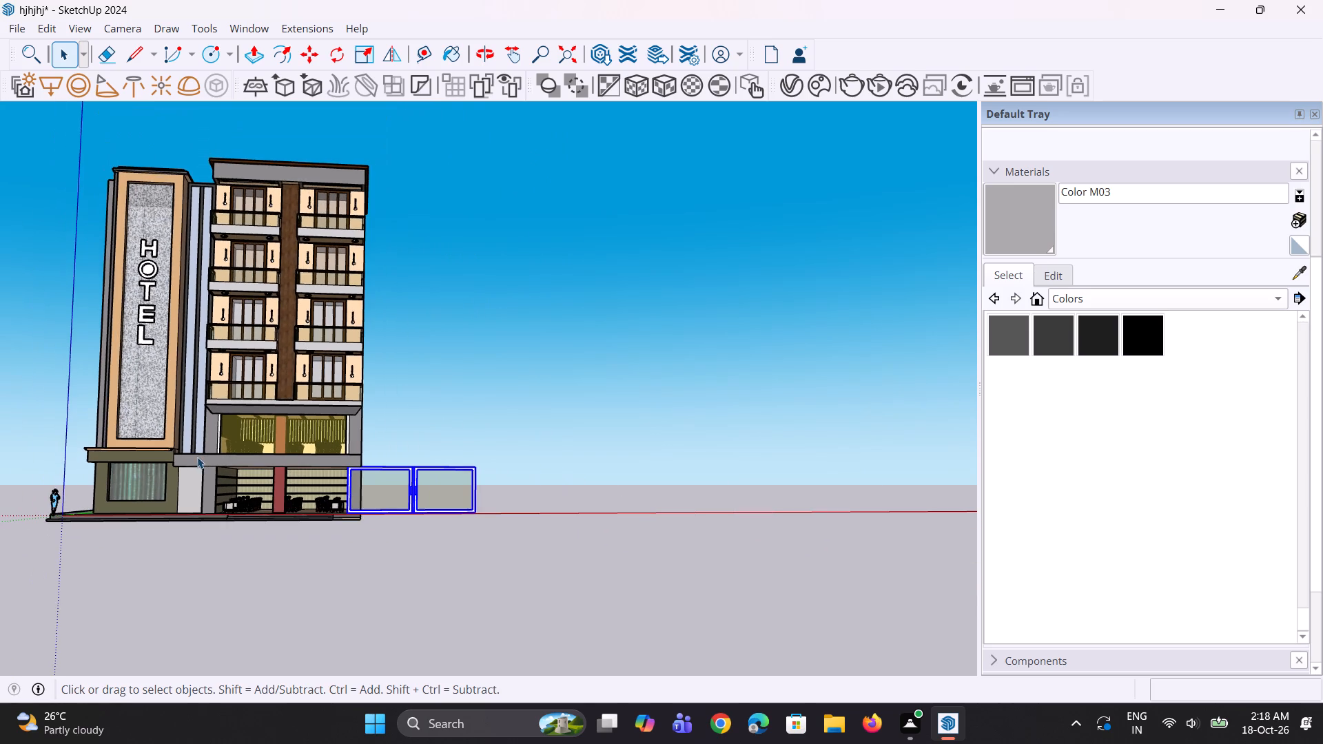
pyautogui.scroll(2, 238, 424)
pyautogui.scroll(9, 305, 452)
pyautogui.moveTo(331, 444); pyautogui.dragTo(338, 432, button='middle')
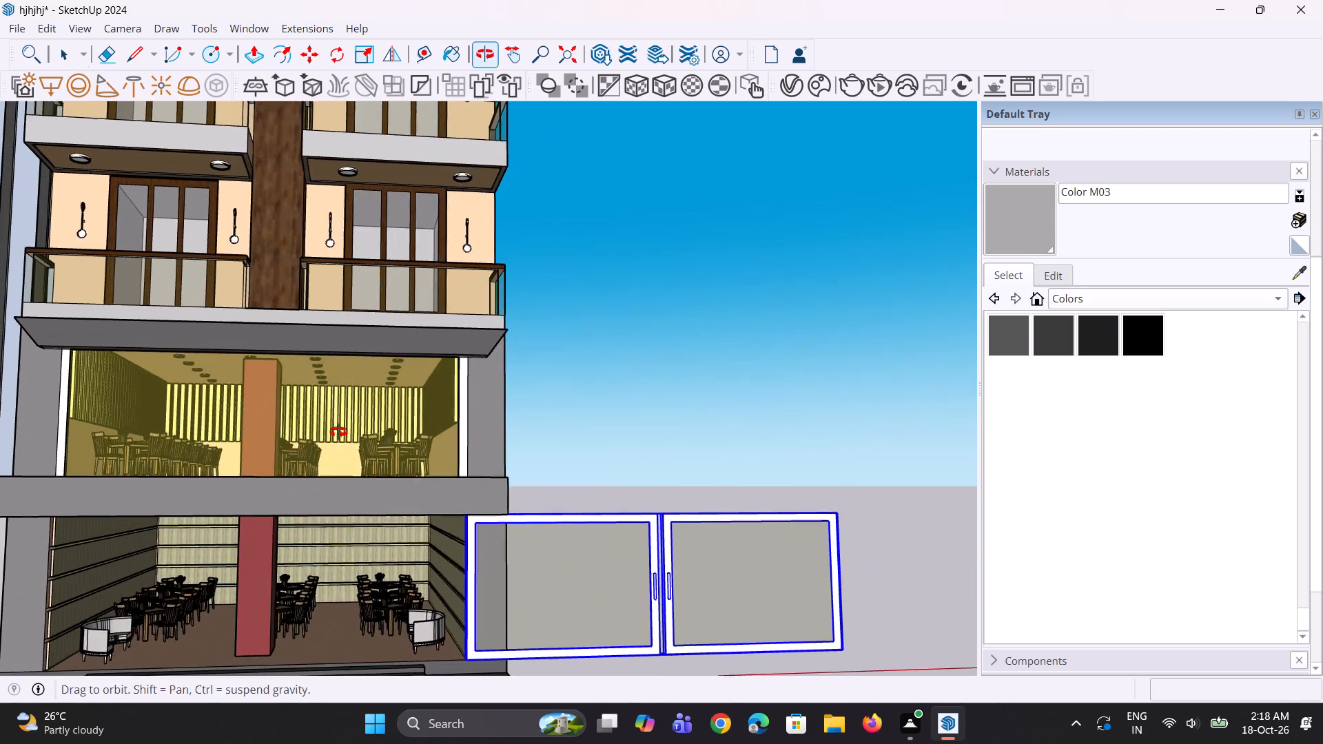
pyautogui.moveTo(338, 432); pyautogui.dragTo(353, 386, button='middle')
pyautogui.click(478, 172)
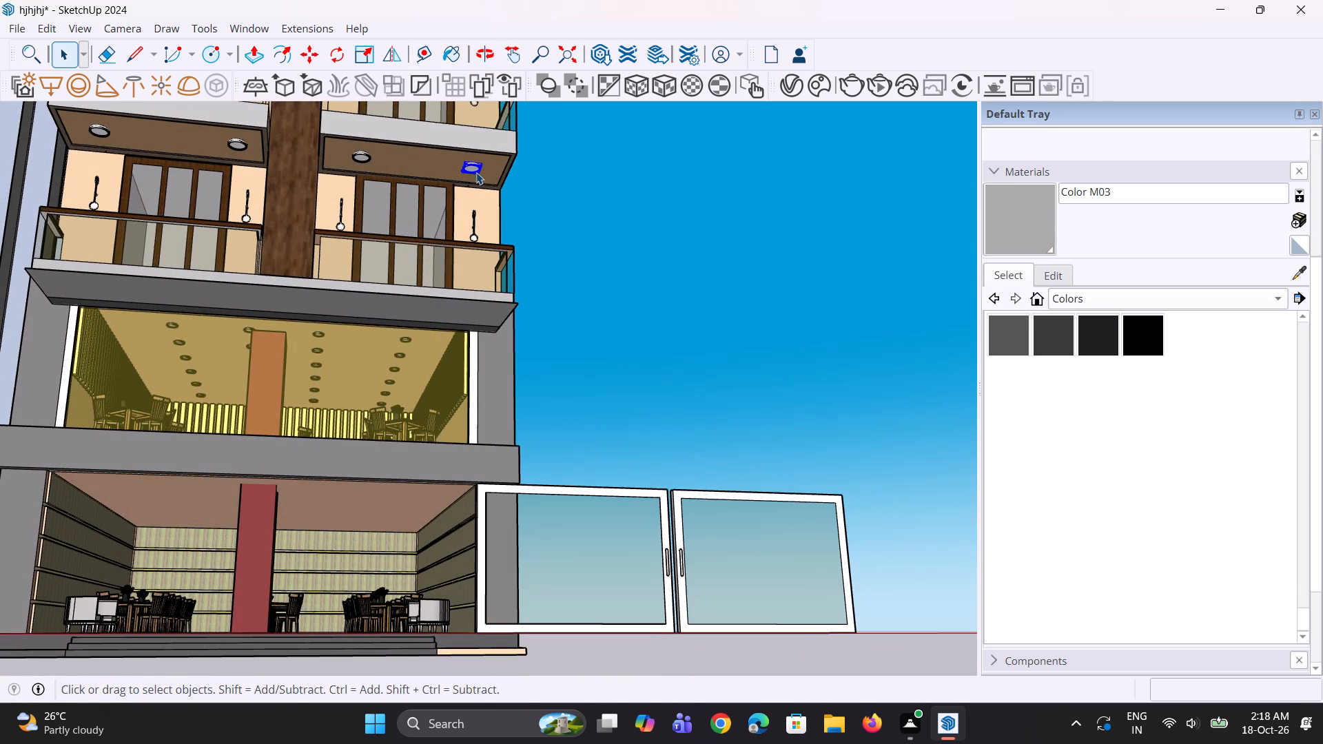
pyautogui.press('m')
pyautogui.click(475, 174)
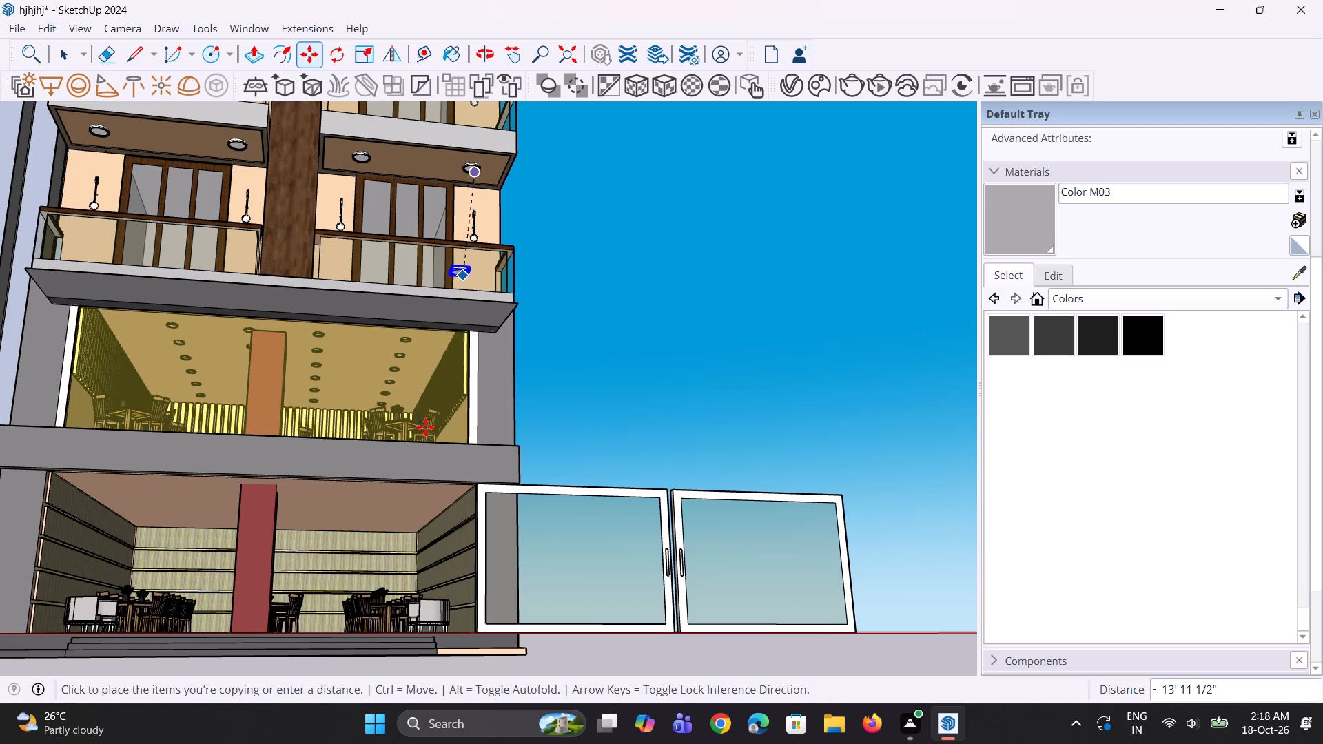
pyautogui.scroll(8, 398, 528)
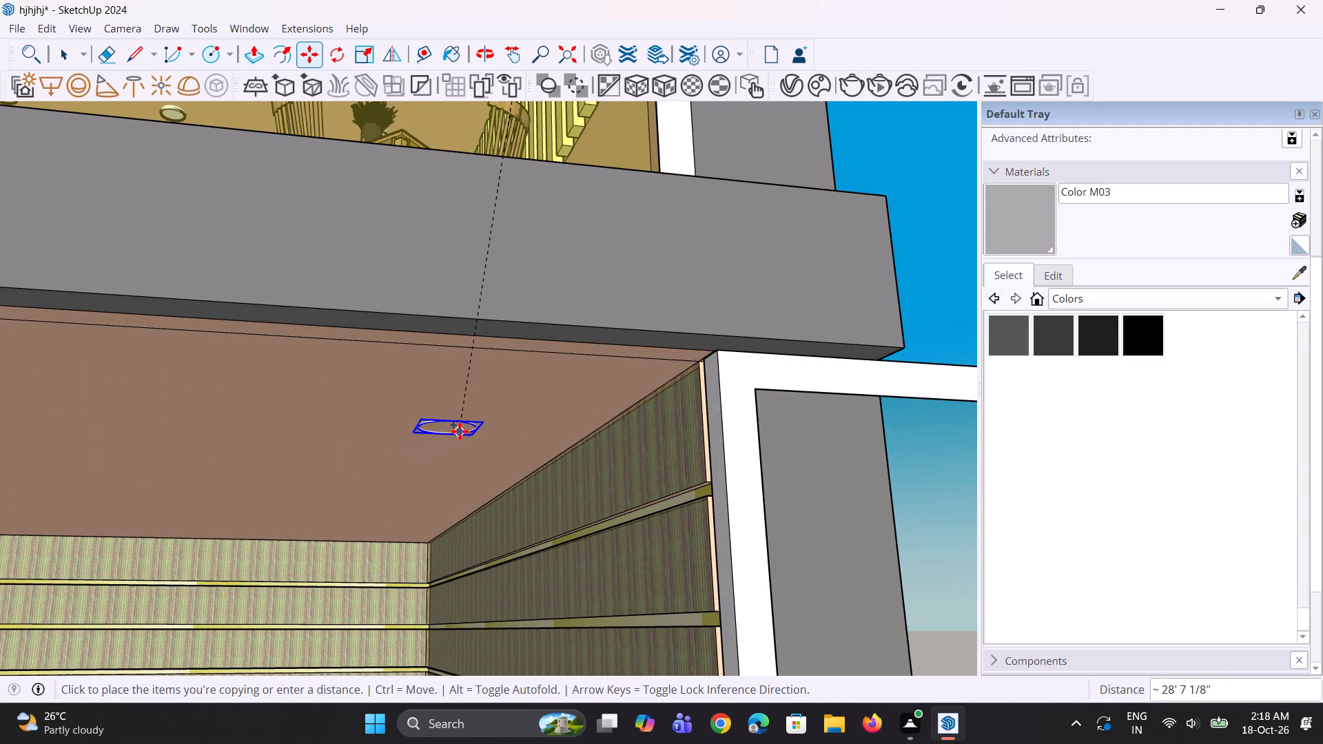
pyautogui.click(470, 412)
# Lower the copied ground-floor light about 3 5/8" out of the ceiling surface.
pyautogui.moveTo(479, 462); pyautogui.dragTo(478, 446, button='middle')
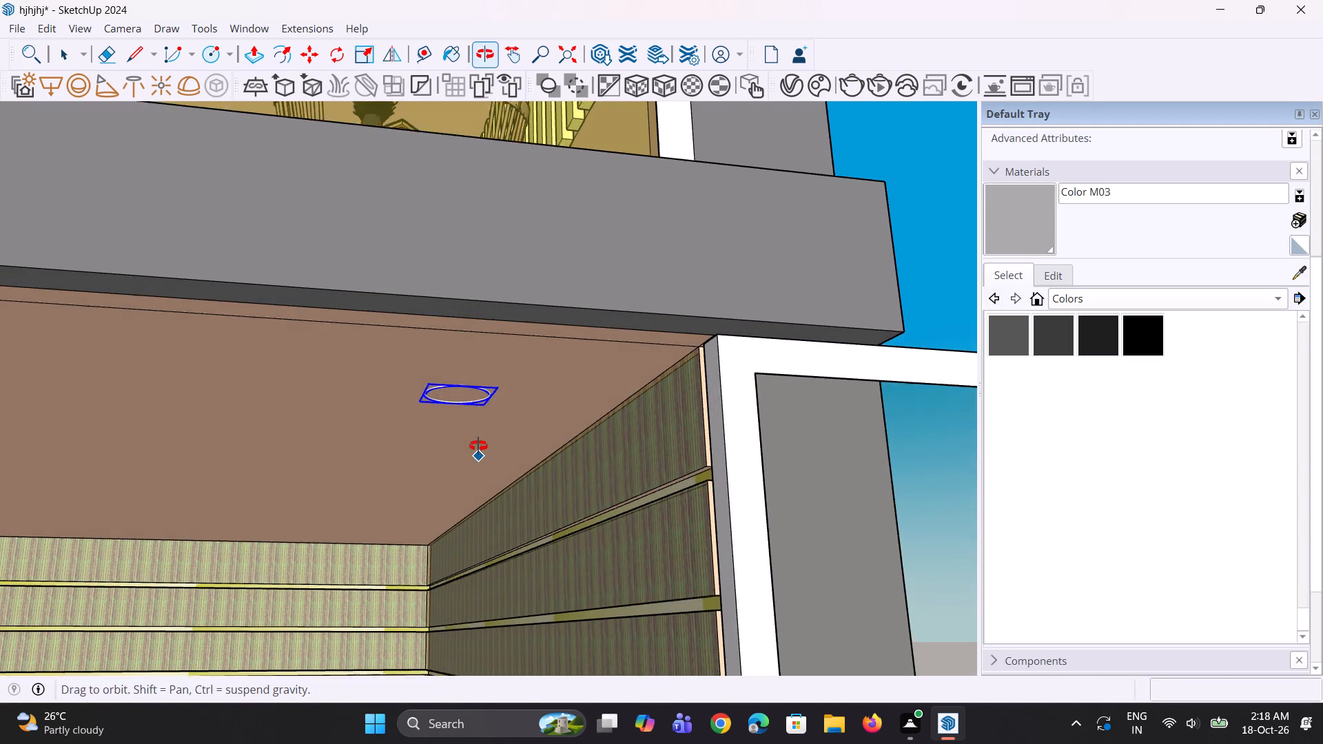
pyautogui.moveTo(478, 446); pyautogui.dragTo(475, 426, button='middle')
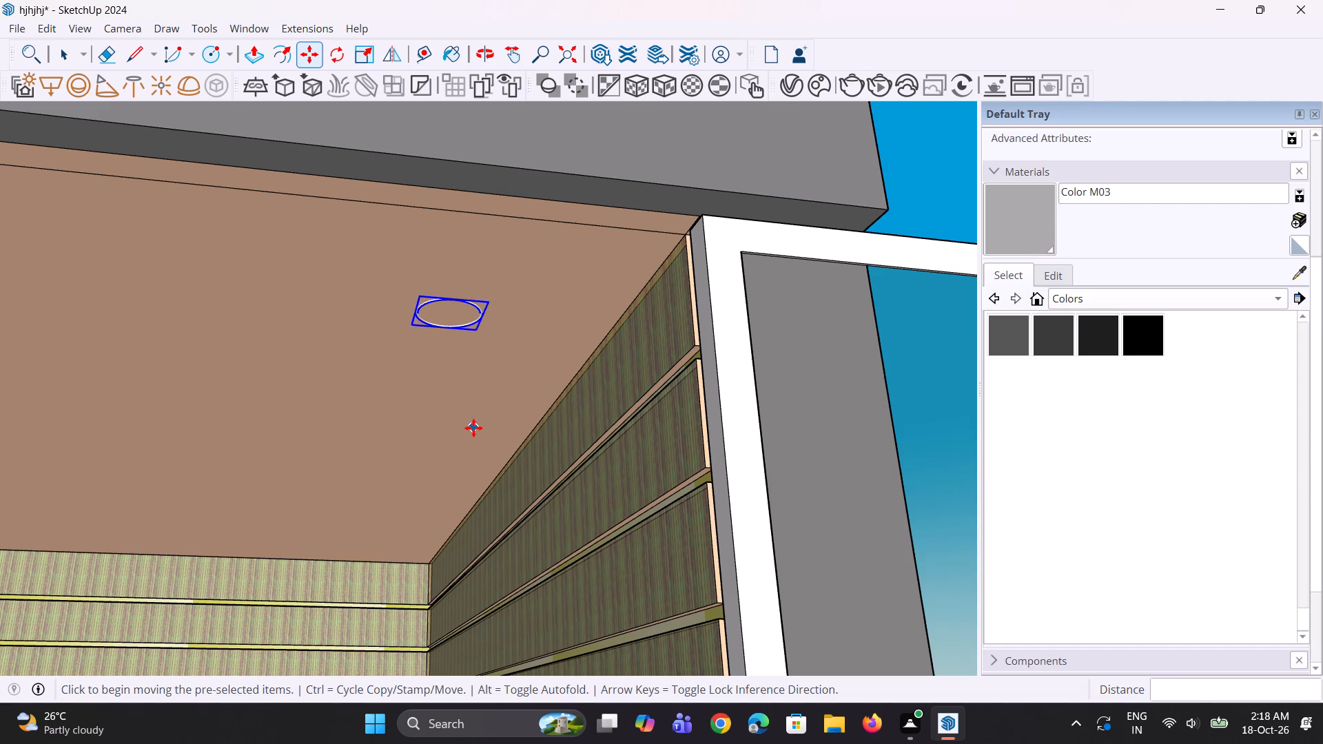
pyautogui.scroll(-3, 473, 428)
pyautogui.moveTo(477, 423); pyautogui.dragTo(443, 408, button='middle')
pyautogui.scroll(7, 446, 341)
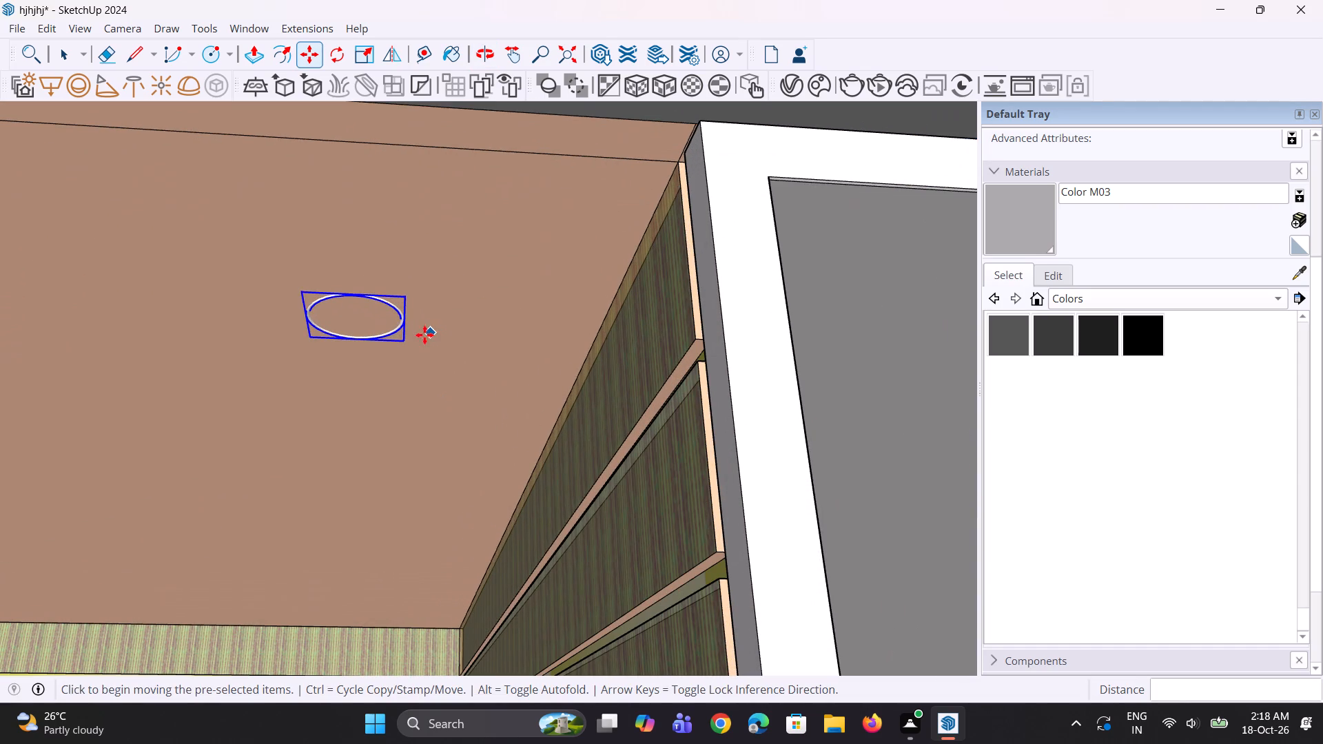
pyautogui.click(405, 343)
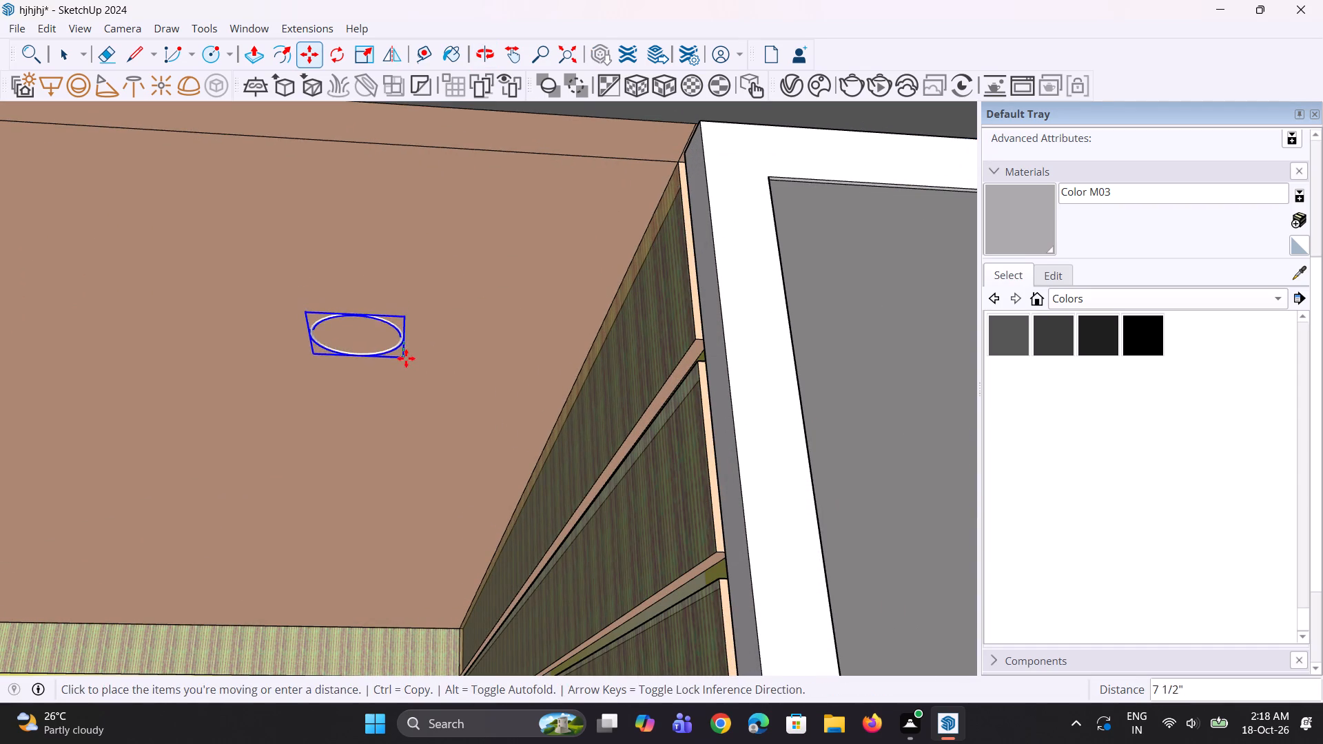
pyautogui.moveTo(412, 342); pyautogui.dragTo(375, 432, button='middle')
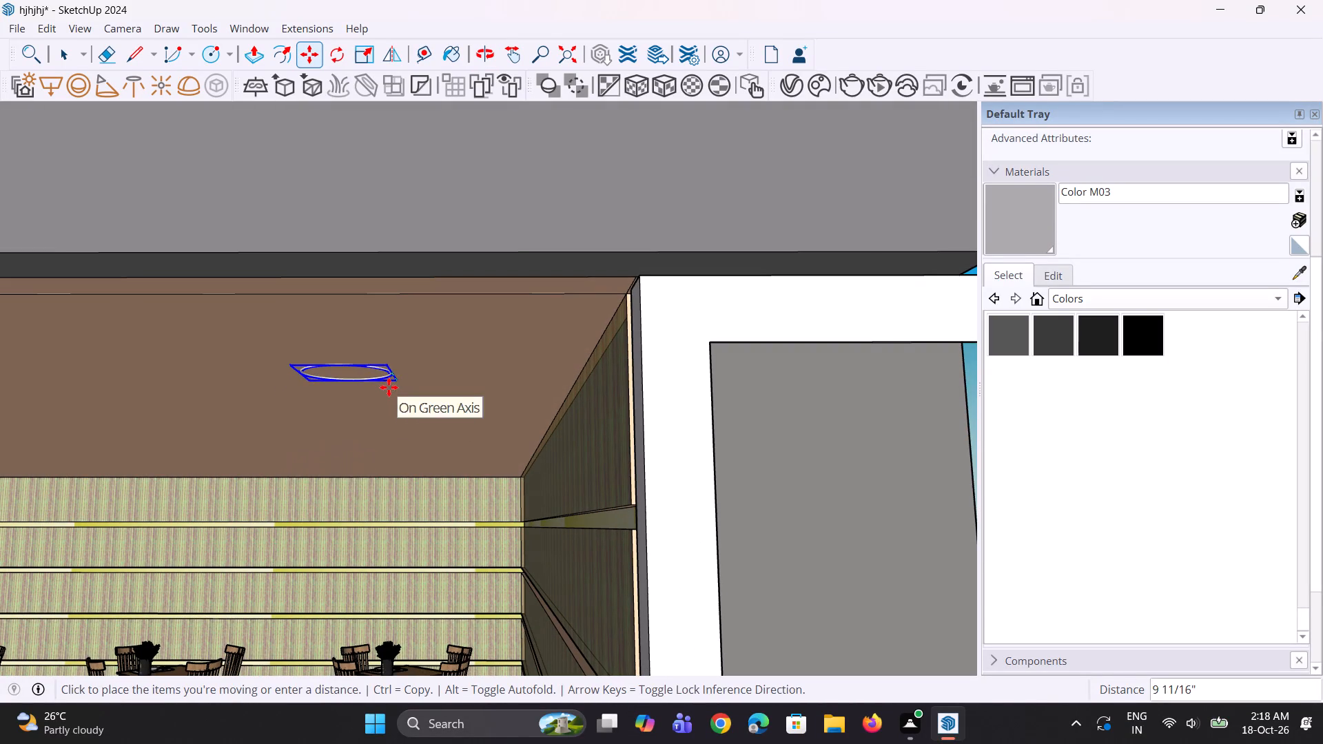
pyautogui.click(389, 391)
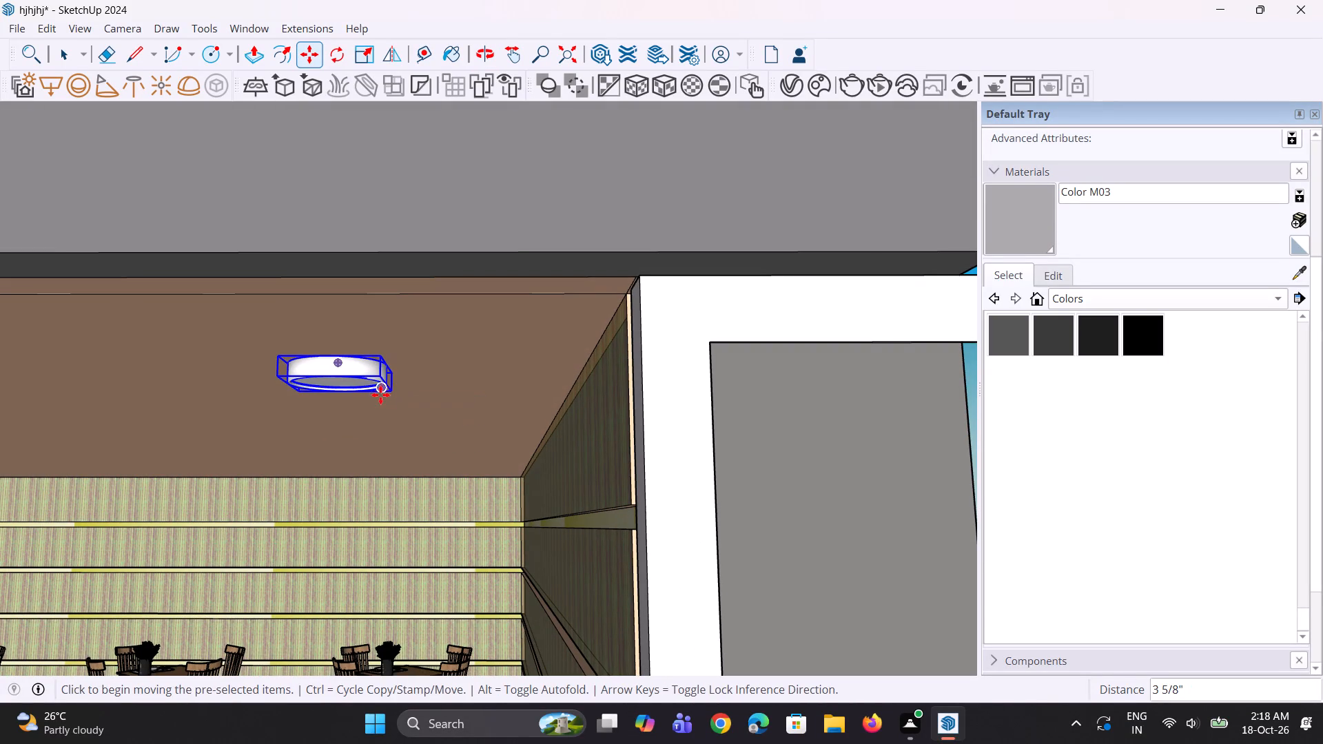
# Raise the ground-floor light about 1 7/8" so it sits partly recessed in the ceiling.
pyautogui.scroll(11, 387, 378)
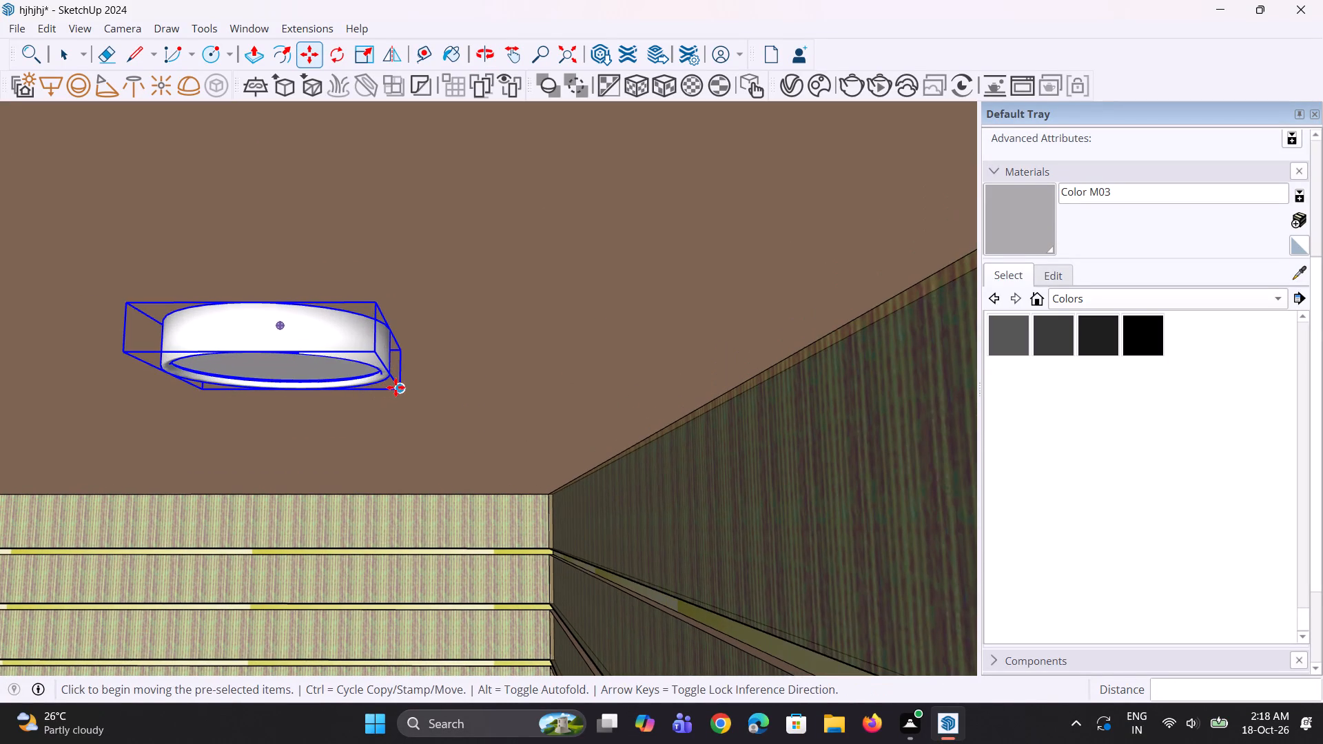
pyautogui.click(398, 387)
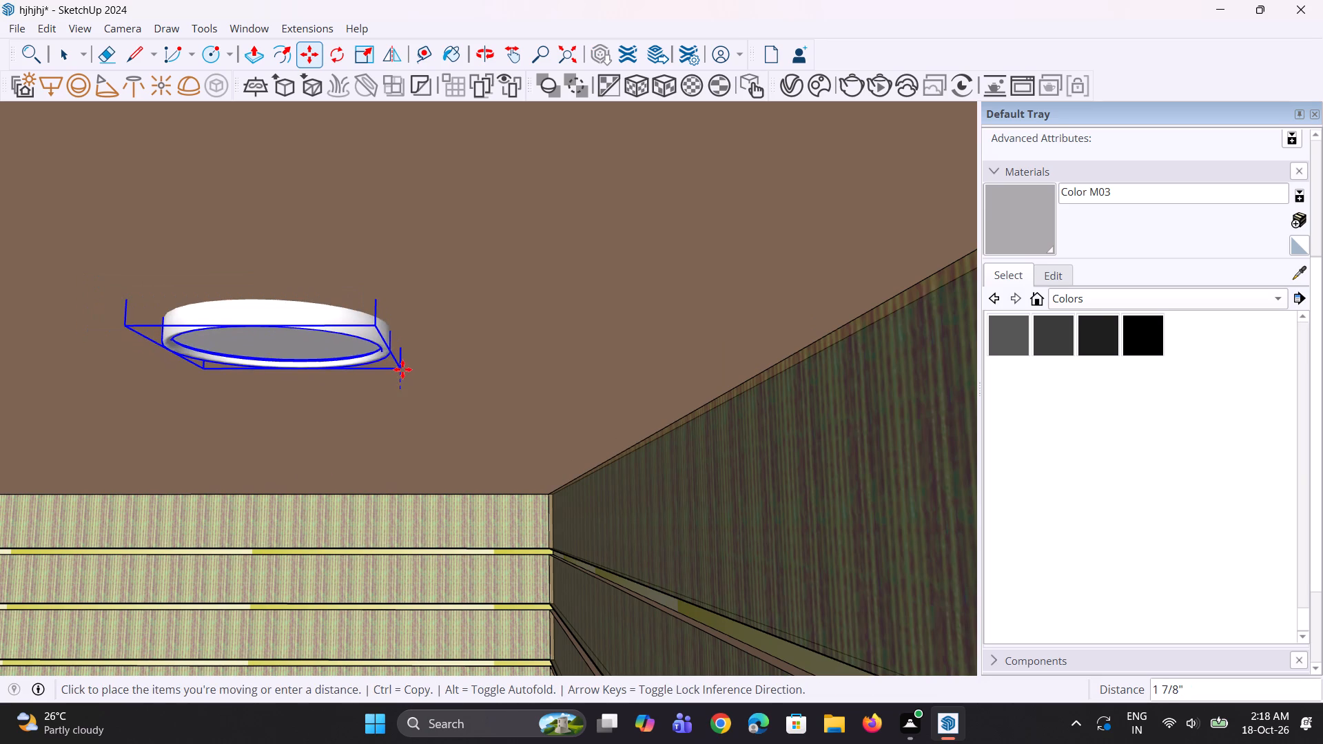
pyautogui.click(402, 369)
# Scale the ground-floor ceiling light down uniformly to about 0.64.
pyautogui.moveTo(419, 422); pyautogui.dragTo(451, 369, button='middle')
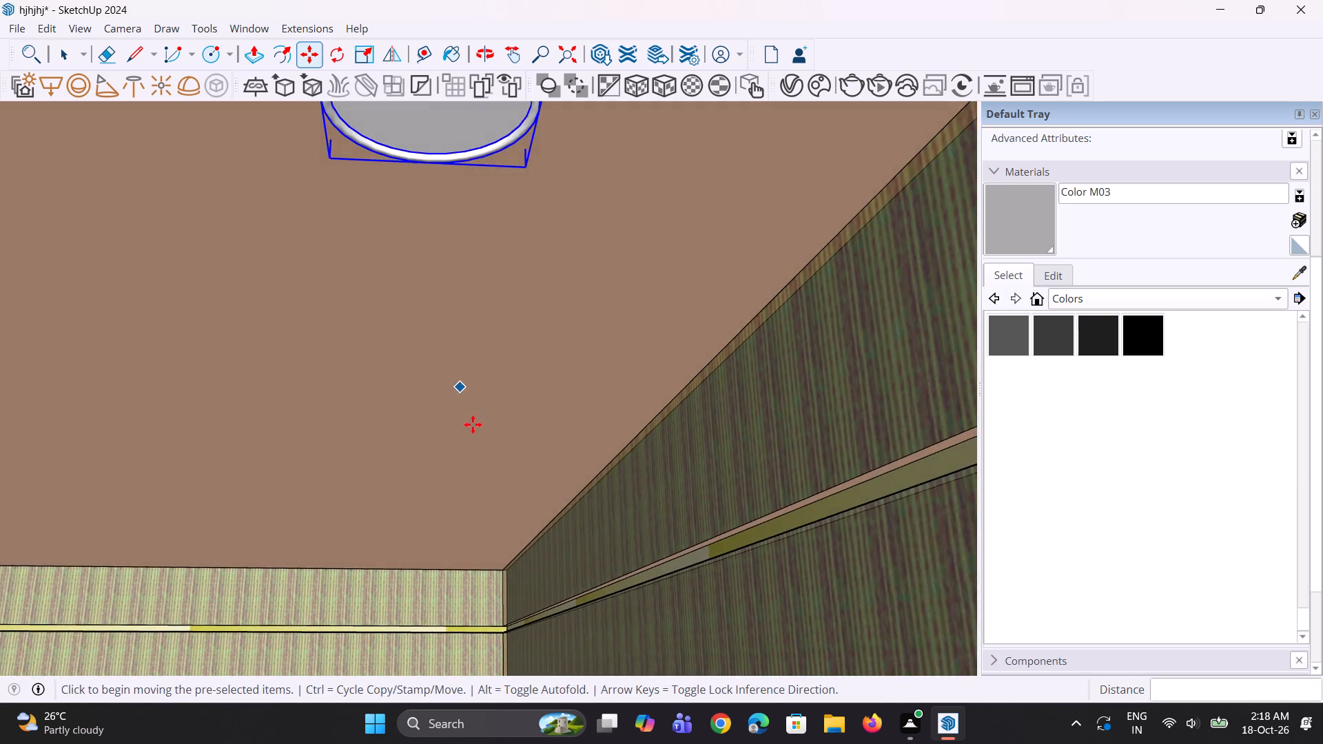
pyautogui.scroll(-10, 478, 435)
pyautogui.moveTo(462, 392); pyautogui.dragTo(491, 330, button='middle')
pyautogui.scroll(3, 506, 240)
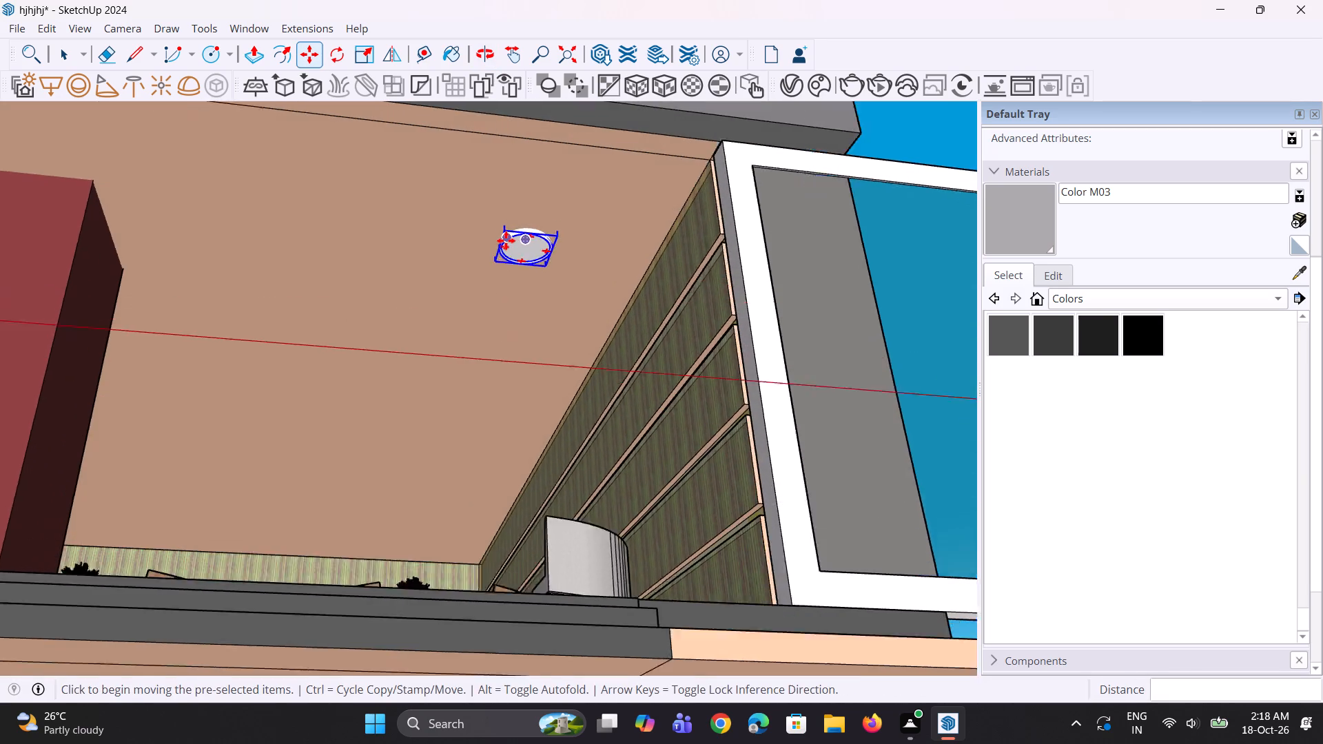
pyautogui.scroll(2, 506, 240)
pyautogui.press('s')
pyautogui.scroll(2, 506, 240)
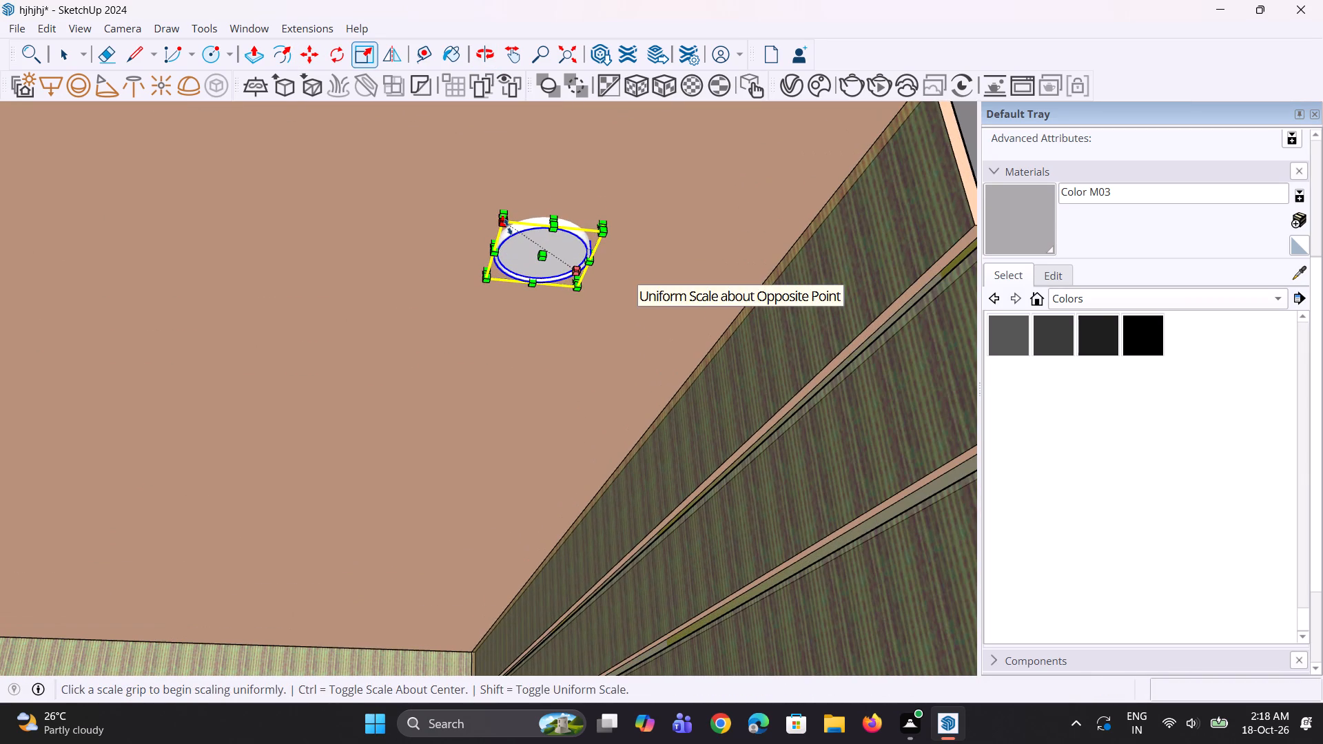
pyautogui.click(508, 227)
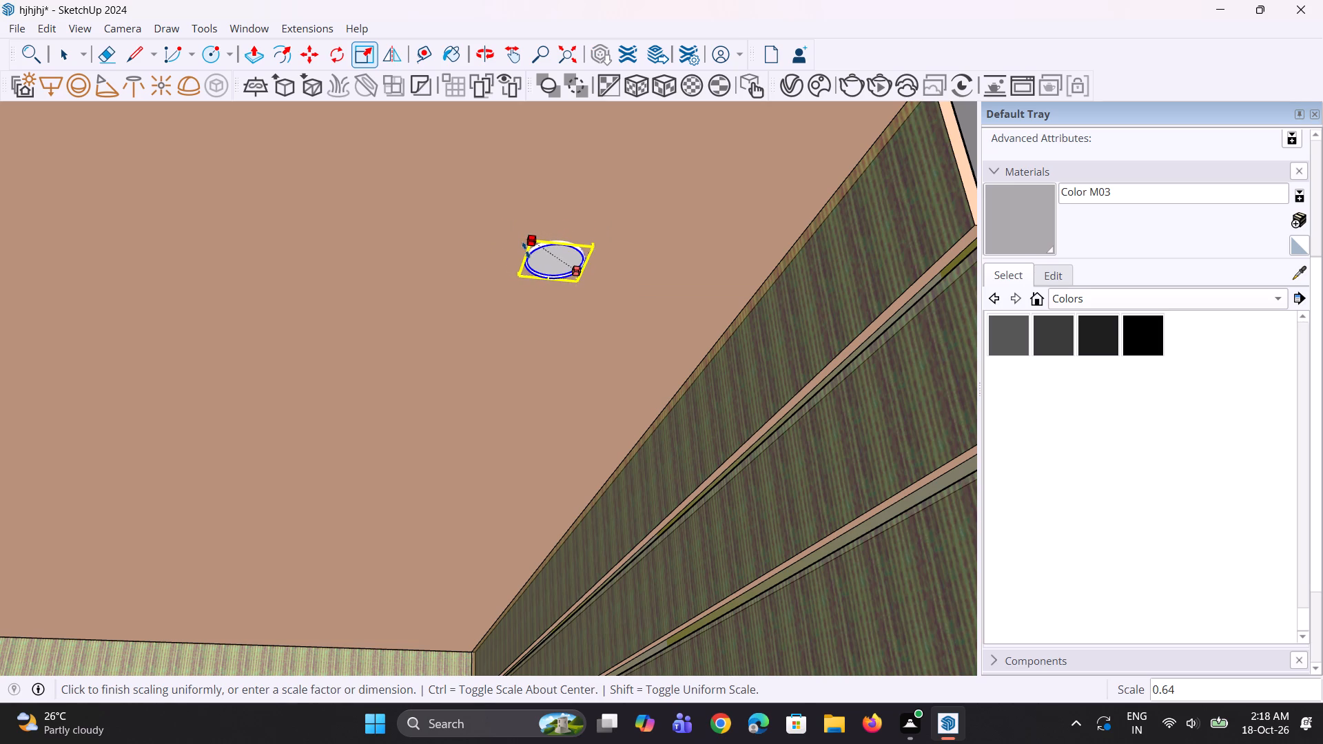
pyautogui.click(526, 250)
pyautogui.moveTo(542, 315); pyautogui.dragTo(535, 320, button='middle')
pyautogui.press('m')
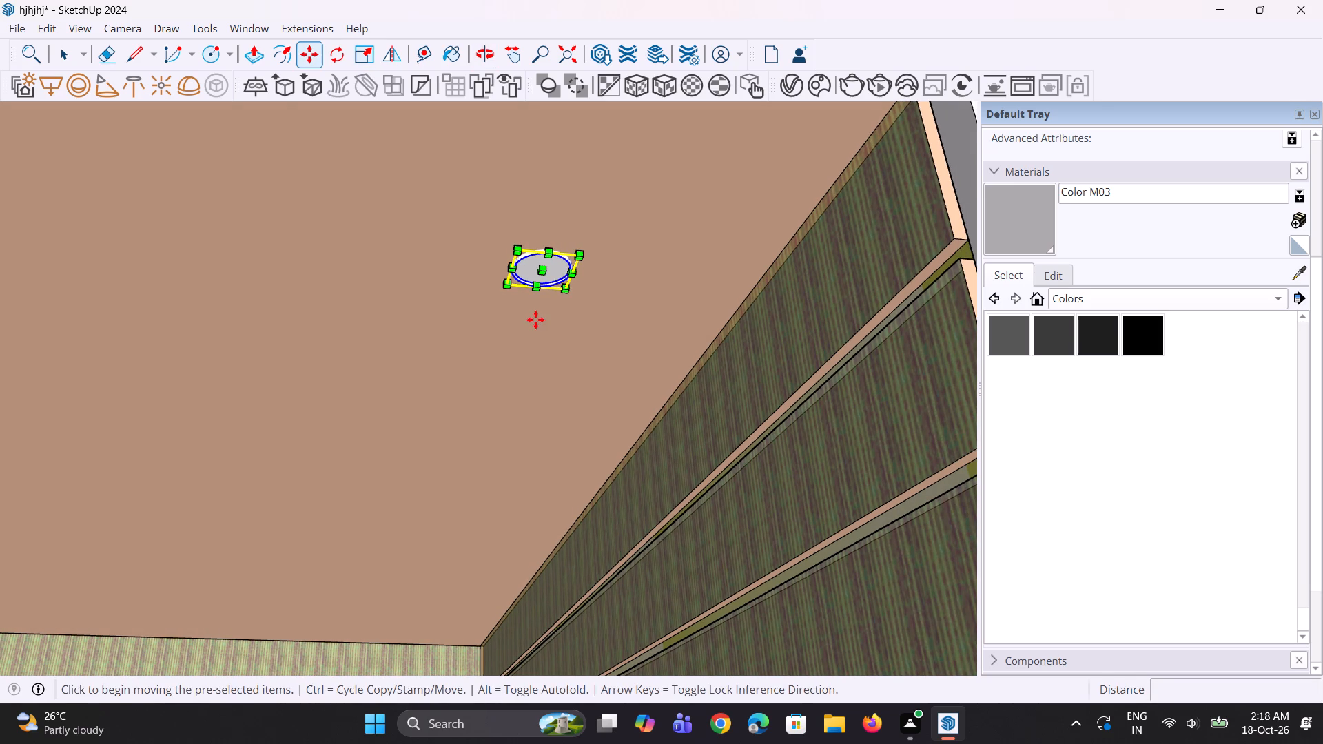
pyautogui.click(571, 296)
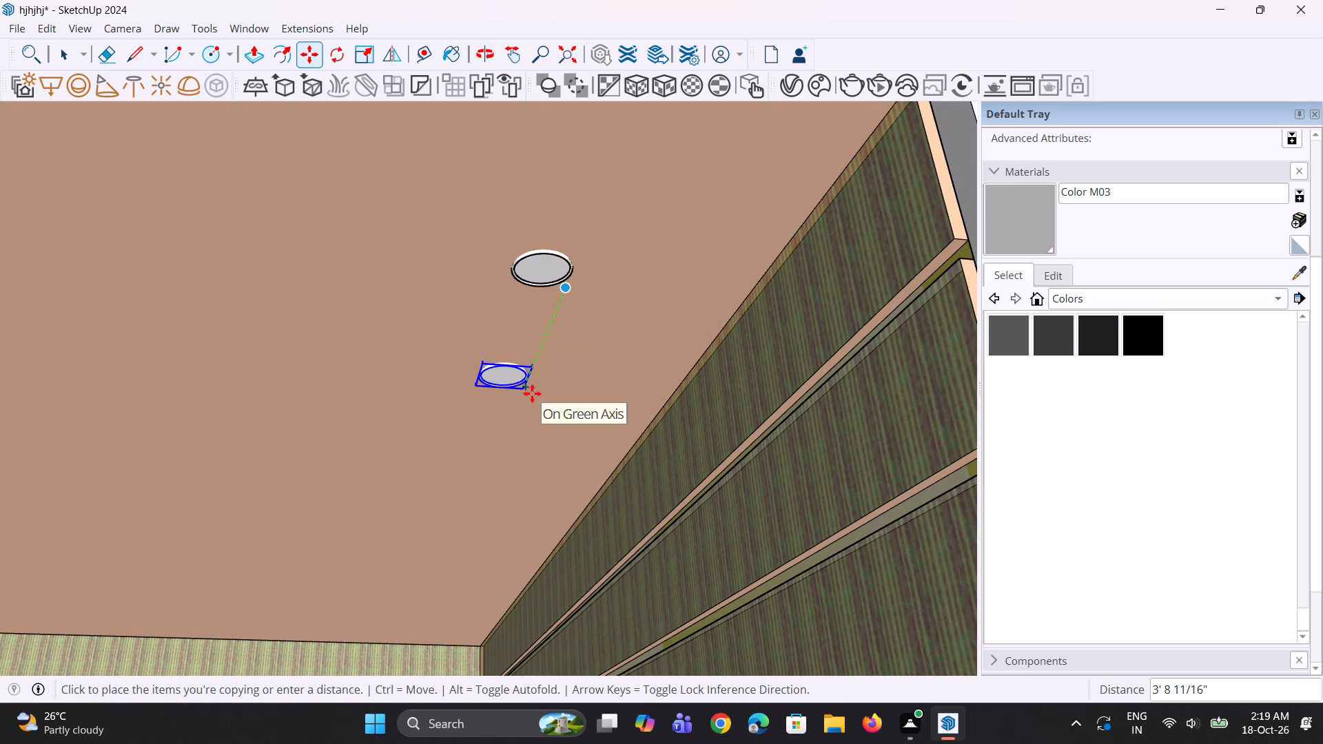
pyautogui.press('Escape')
# Move the small ground-floor ceiling light about 2' along the green axis toward the building's front edge.
pyautogui.scroll(-5, 520, 410)
pyautogui.press('space')
pyautogui.press('space')
pyautogui.click(544, 329)
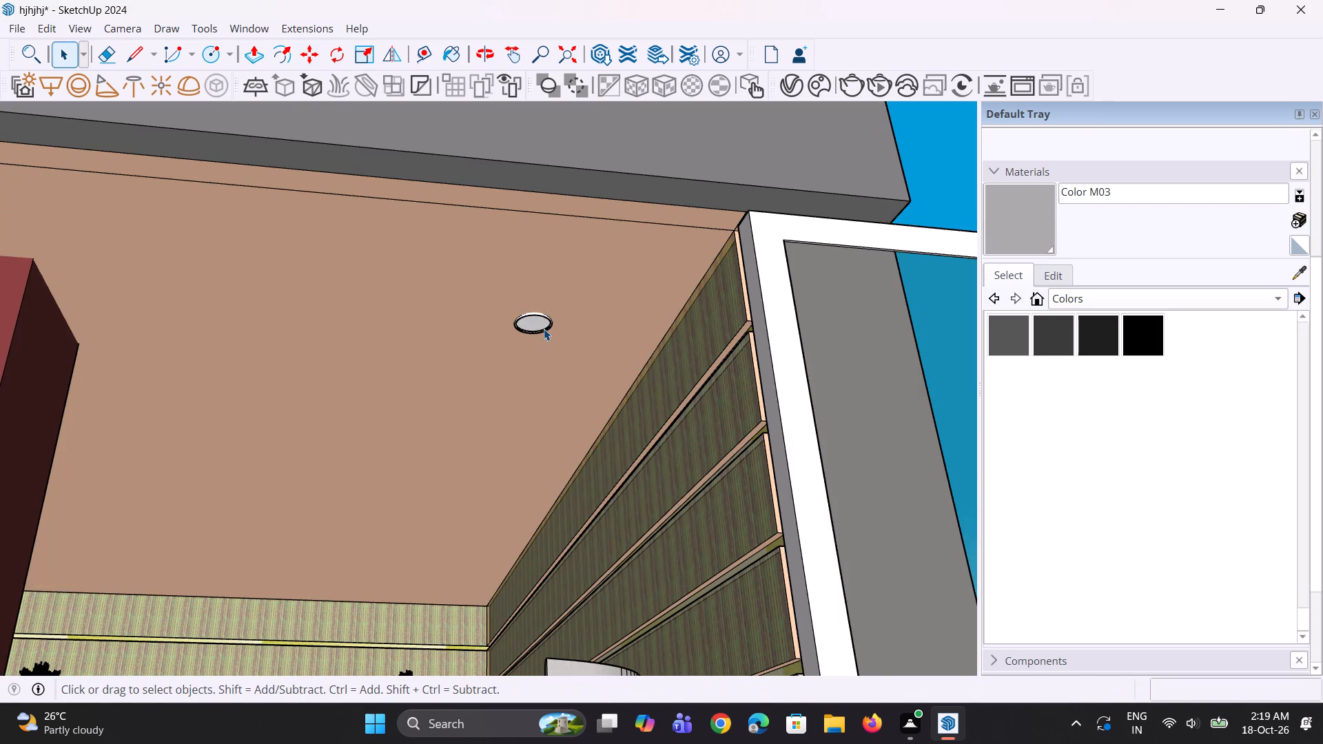
pyautogui.scroll(4, 540, 332)
pyautogui.press('m')
pyautogui.click(566, 309)
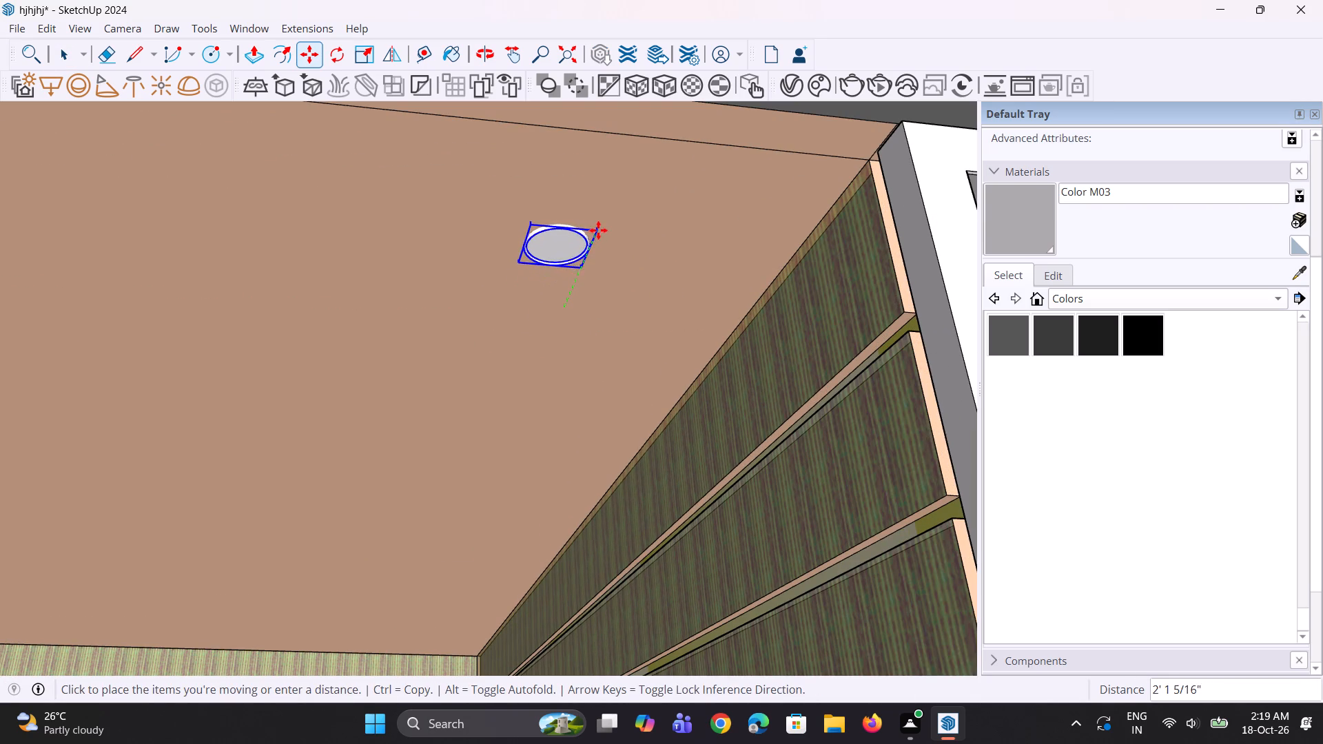
pyautogui.click(605, 224)
# Copy the small ceiling light about 5' 5" deeper into the ground-floor room along the green axis.
pyautogui.moveTo(604, 302); pyautogui.dragTo(595, 298, button='middle')
pyautogui.press('m')
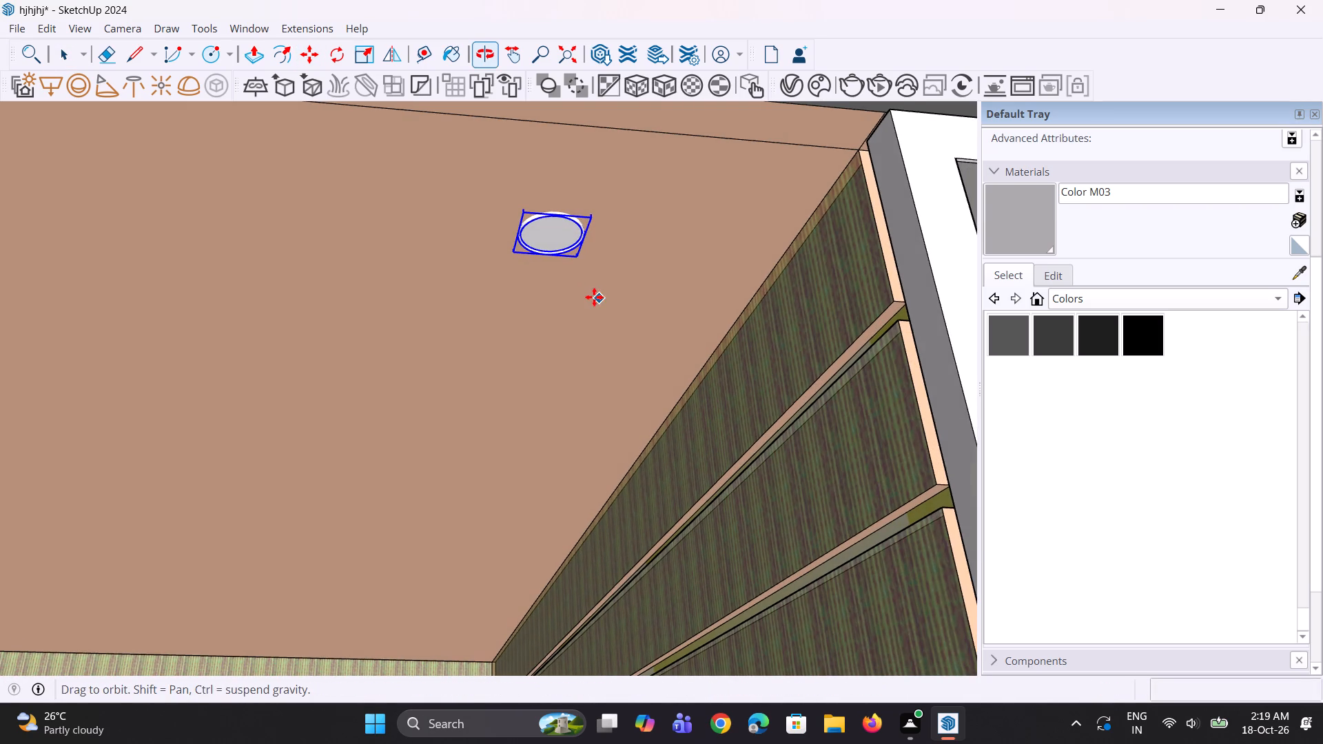
pyautogui.keyDown('ctrl'); pyautogui.scroll(2, 594, 297); pyautogui.keyUp('ctrl')
pyautogui.click(581, 251)
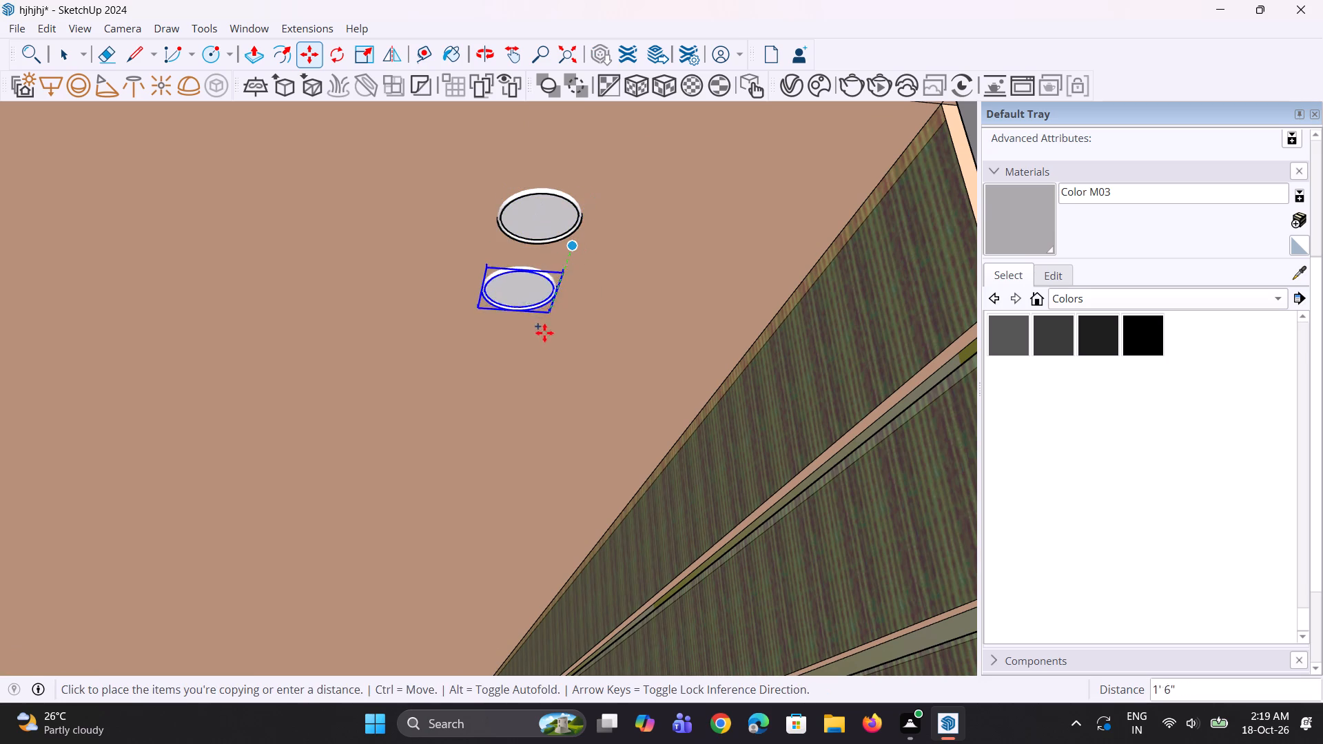
pyautogui.click(512, 433)
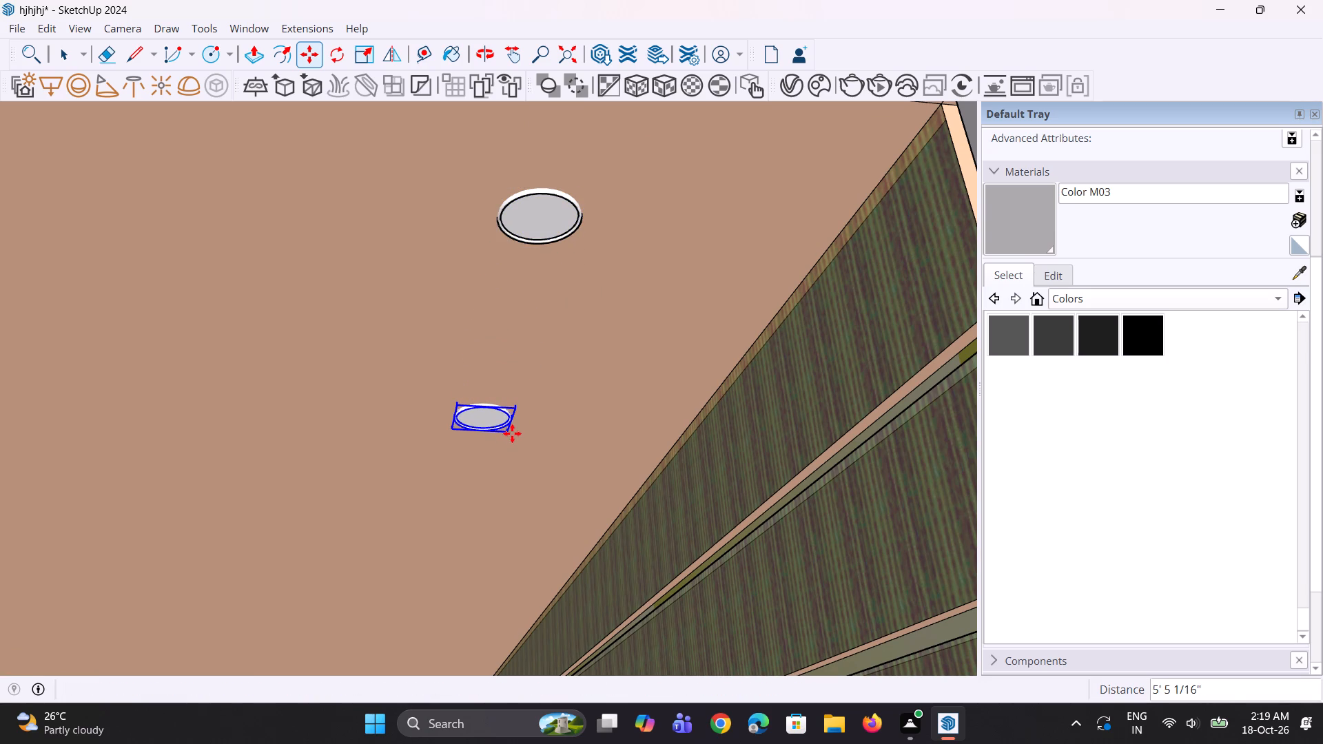
# Array the ground-floor ceiling light copy five times at the same spacing to make a row running into the room.
pyautogui.write('*5')
pyautogui.press('Return')
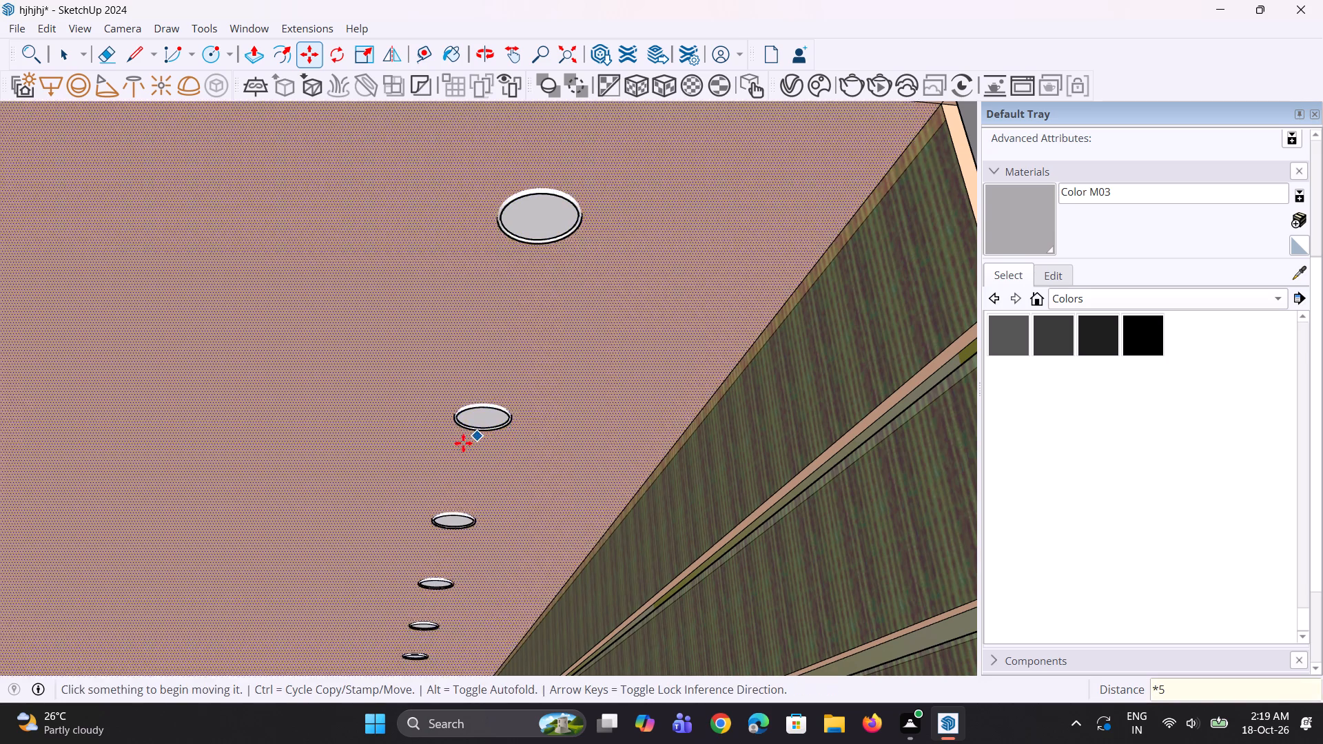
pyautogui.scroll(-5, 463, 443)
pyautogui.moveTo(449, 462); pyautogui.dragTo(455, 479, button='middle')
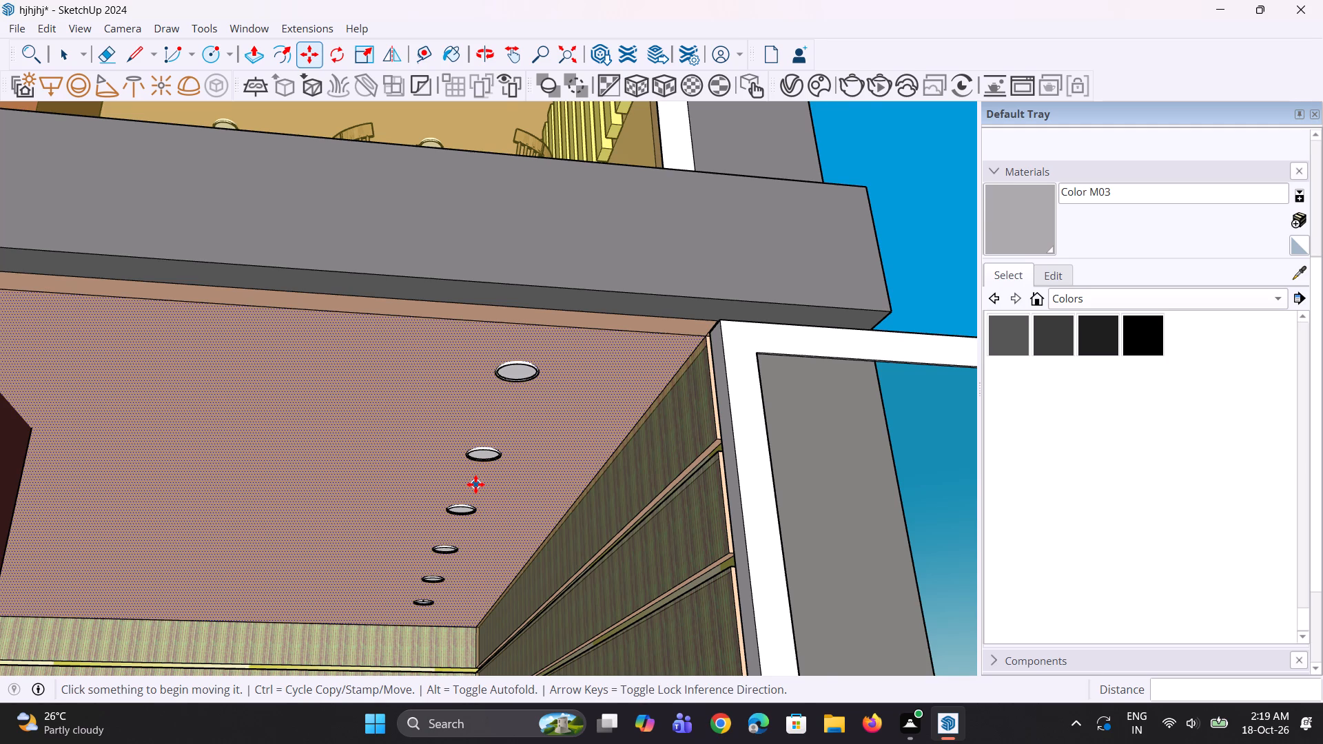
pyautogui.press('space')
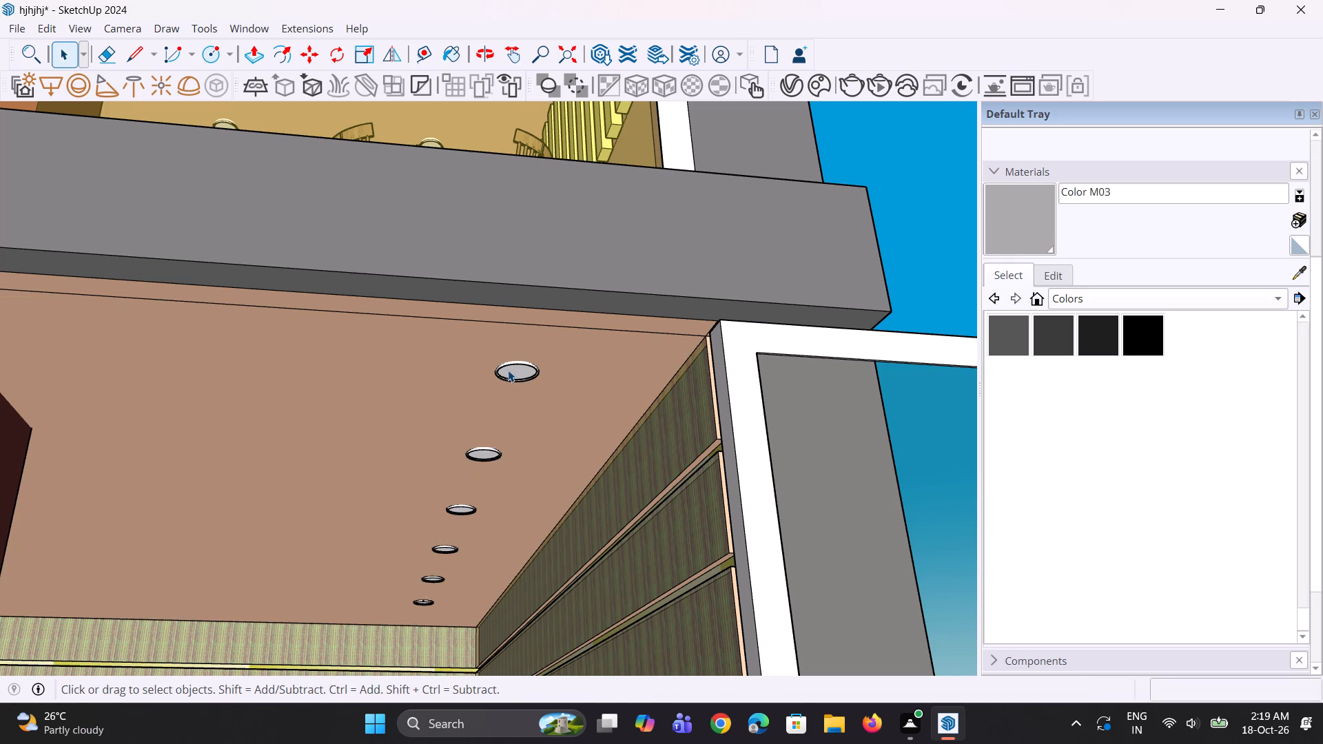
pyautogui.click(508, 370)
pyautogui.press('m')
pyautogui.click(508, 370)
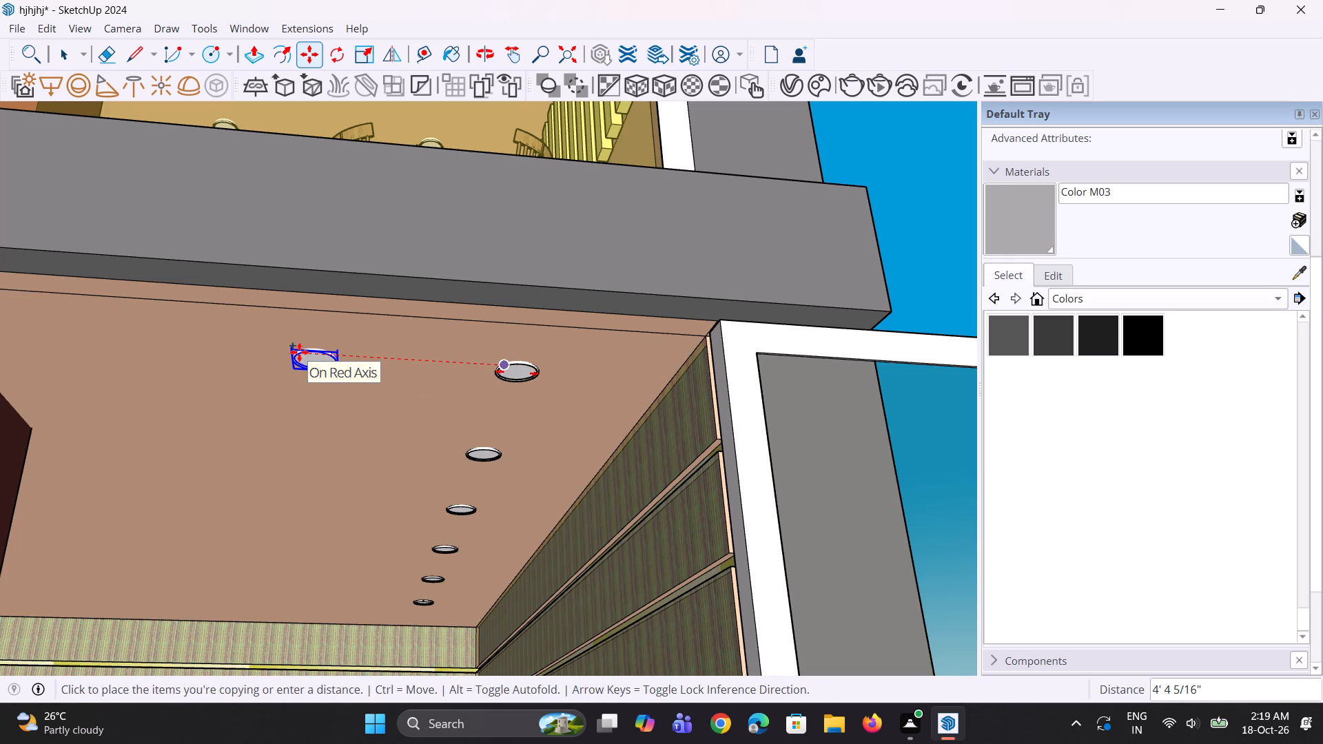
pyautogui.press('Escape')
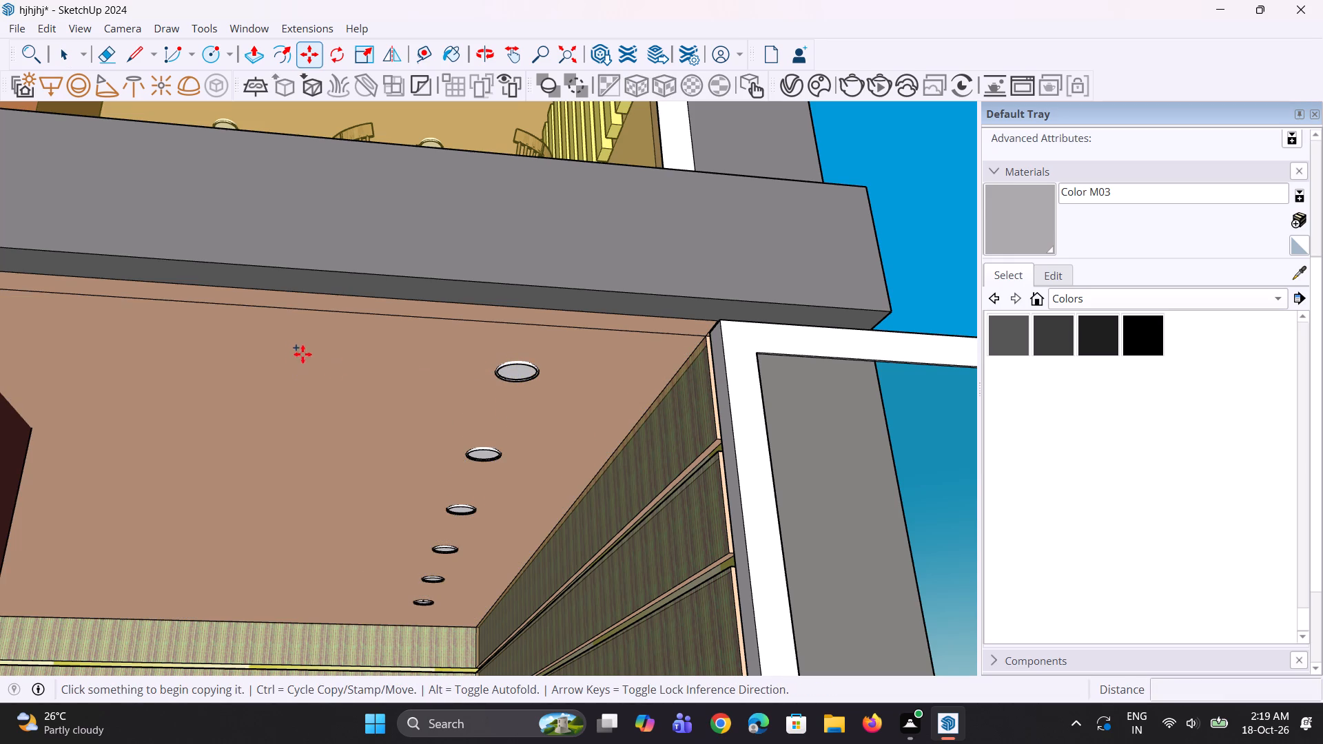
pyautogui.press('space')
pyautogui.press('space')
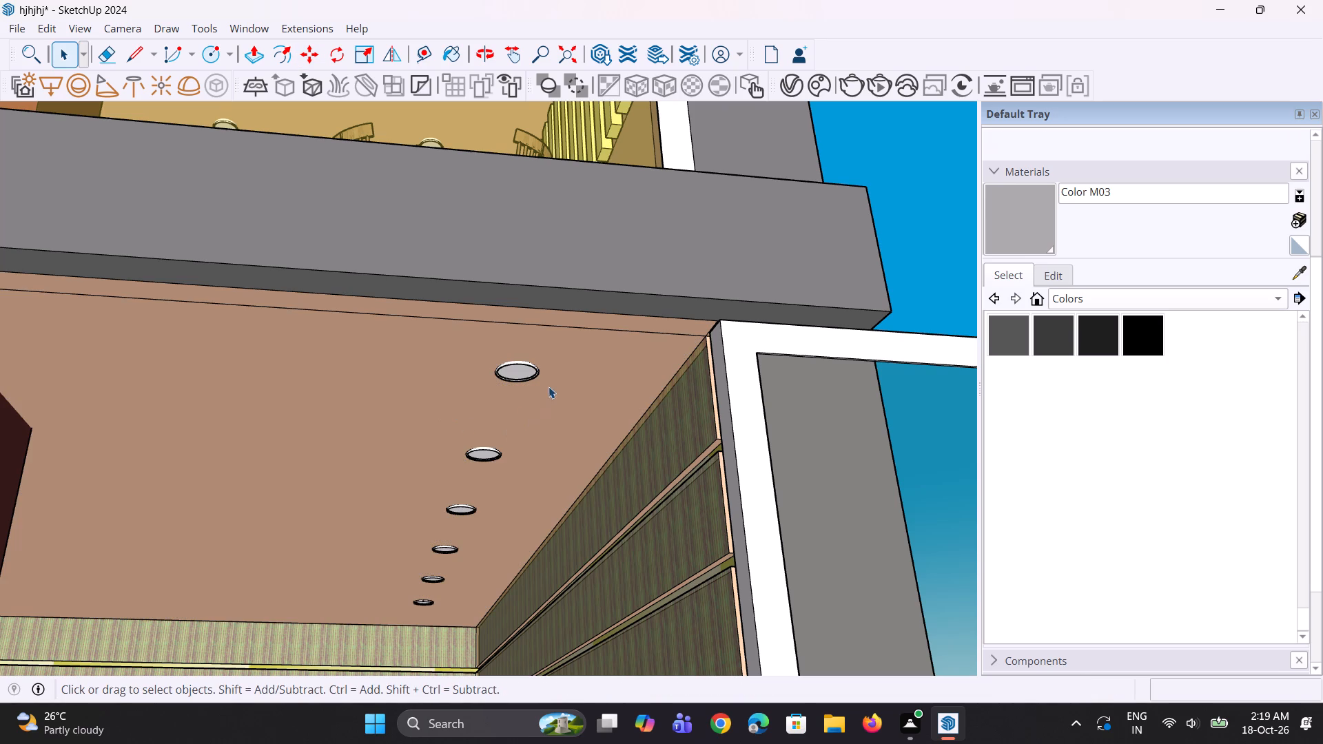
# Copy the whole row of six ground-floor ceiling lights about 6' 6" along the red axis toward the central column.
pyautogui.click(512, 363)
pyautogui.scroll(2, 515, 422)
pyautogui.keyDown('ctrl'); pyautogui.click(483, 458); pyautogui.keyUp('ctrl')
pyautogui.scroll(-4, 503, 426)
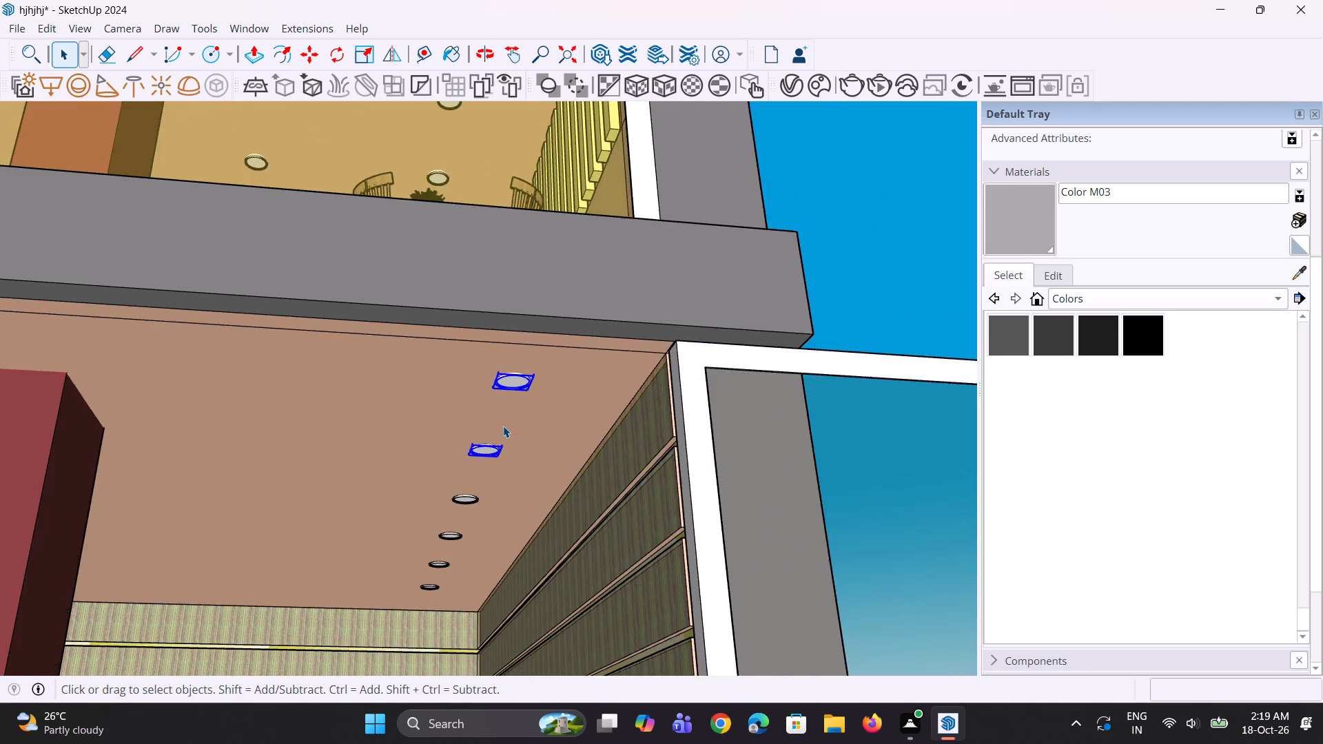
pyautogui.scroll(-4, 503, 426)
pyautogui.scroll(6, 439, 538)
pyautogui.keyDown('ctrl'); pyautogui.click(447, 566); pyautogui.keyUp('ctrl')
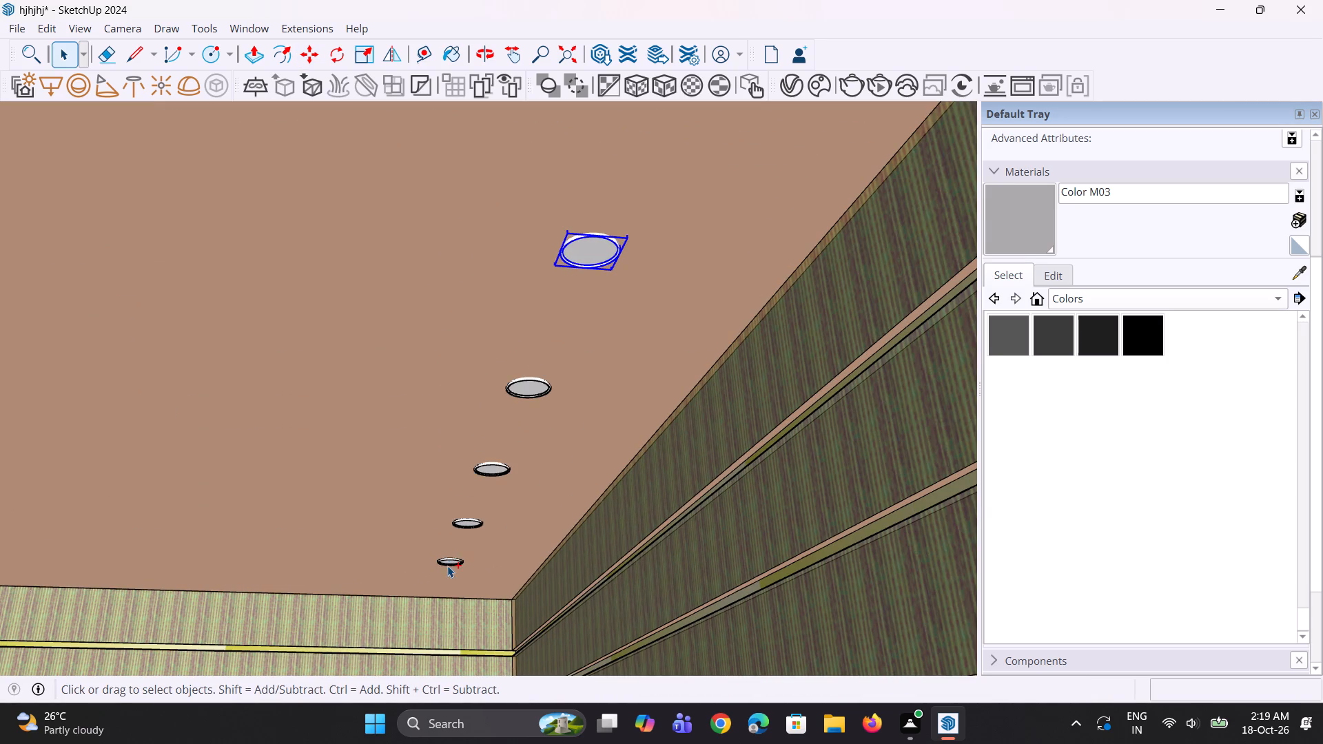
pyautogui.keyDown('ctrl'); pyautogui.click(463, 525); pyautogui.keyUp('ctrl')
pyautogui.keyDown('ctrl'); pyautogui.click(491, 470); pyautogui.keyUp('ctrl')
pyautogui.keyDown('ctrl'); pyautogui.click(539, 394); pyautogui.keyUp('ctrl')
pyautogui.scroll(-8, 509, 467)
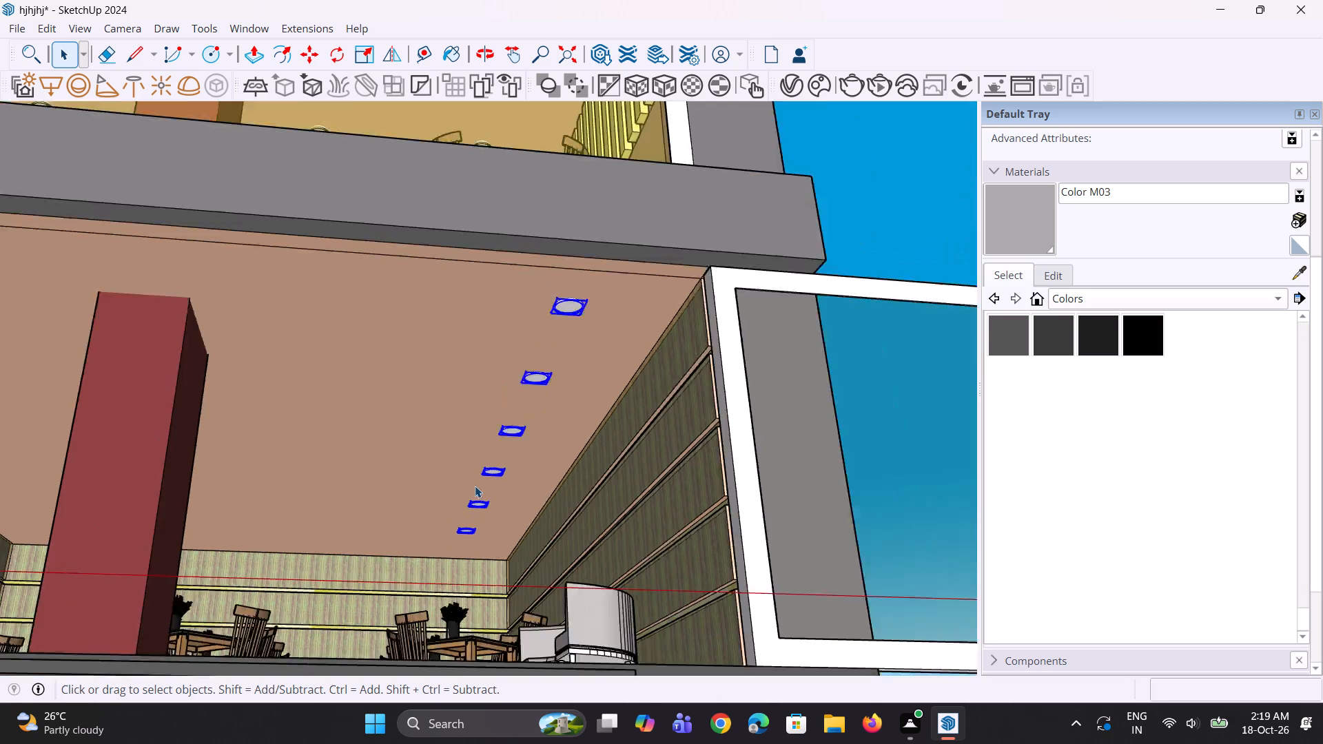
pyautogui.moveTo(498, 482); pyautogui.dragTo(453, 479, button='middle')
pyautogui.press('m')
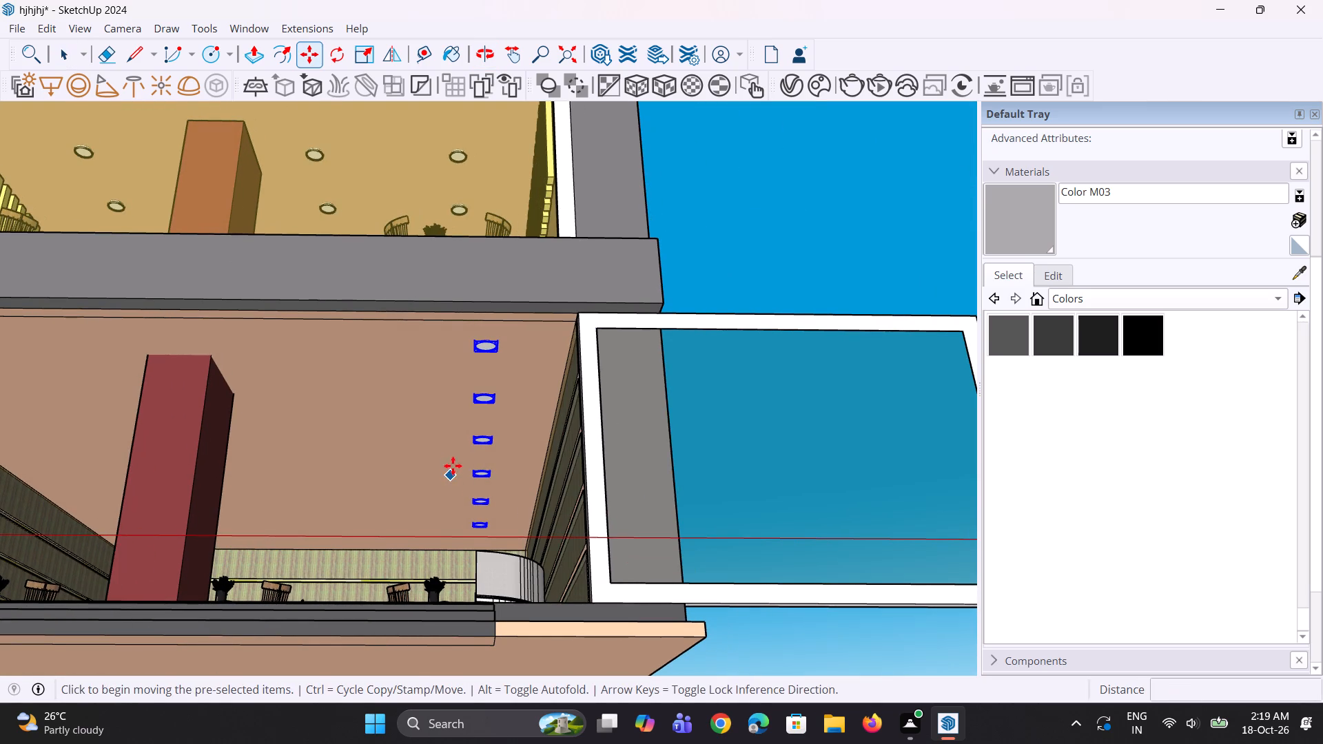
pyautogui.click(464, 433)
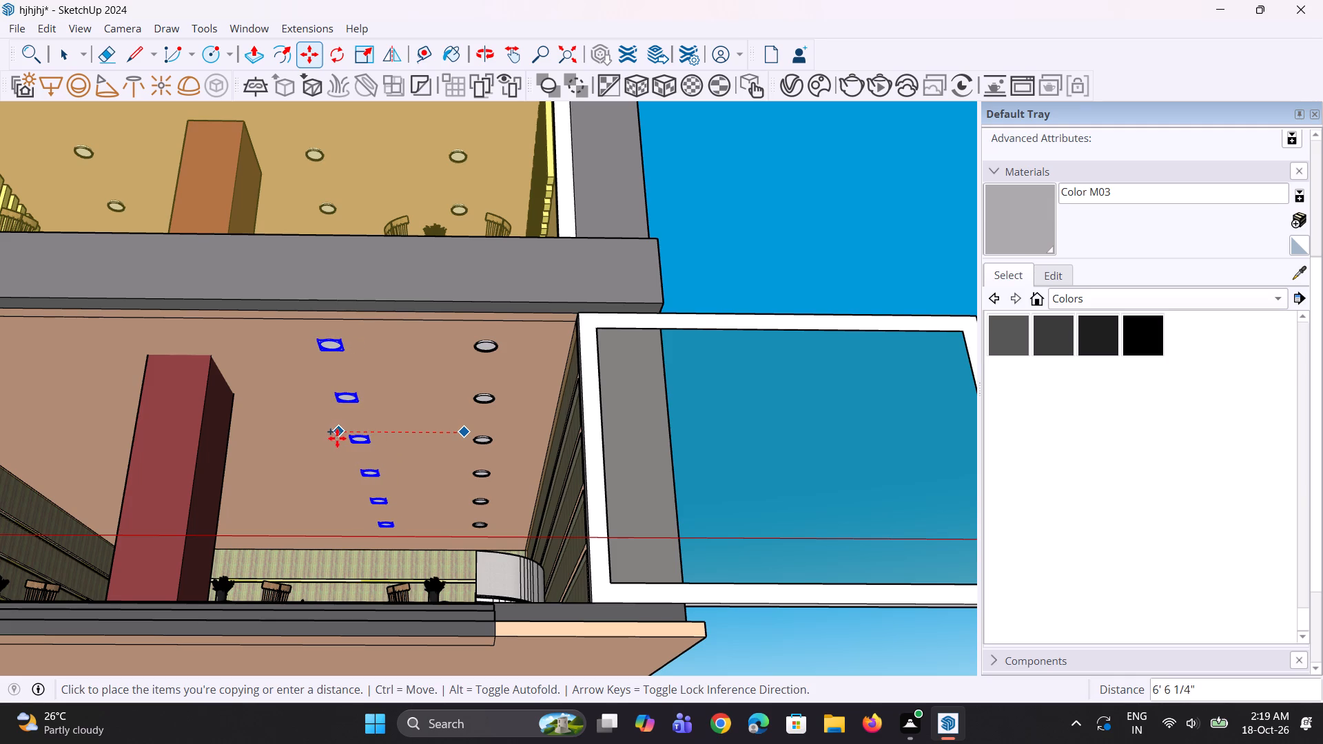
pyautogui.click(336, 438)
# Copy the second row of ceiling lights about 8' 5" farther across the ground-floor ceiling, past the red column.
pyautogui.moveTo(353, 449); pyautogui.dragTo(431, 453, button='middle')
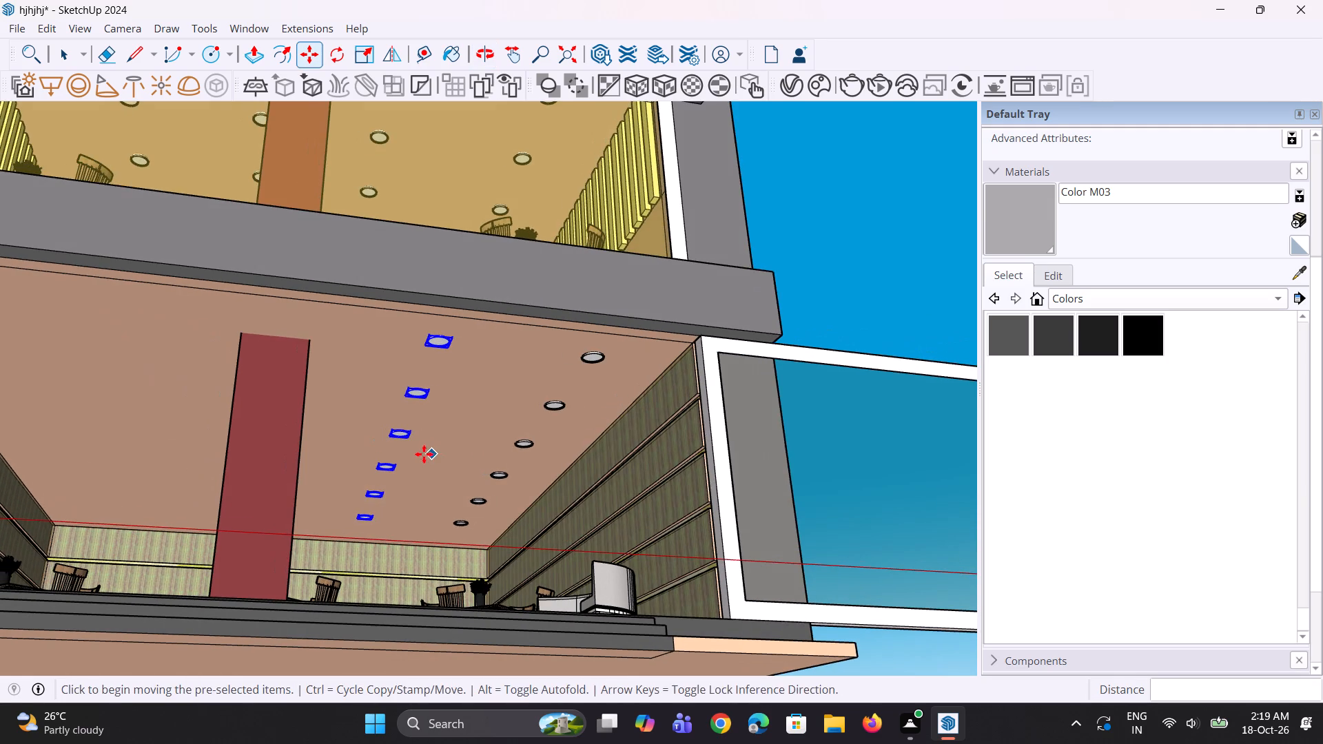
pyautogui.press('m')
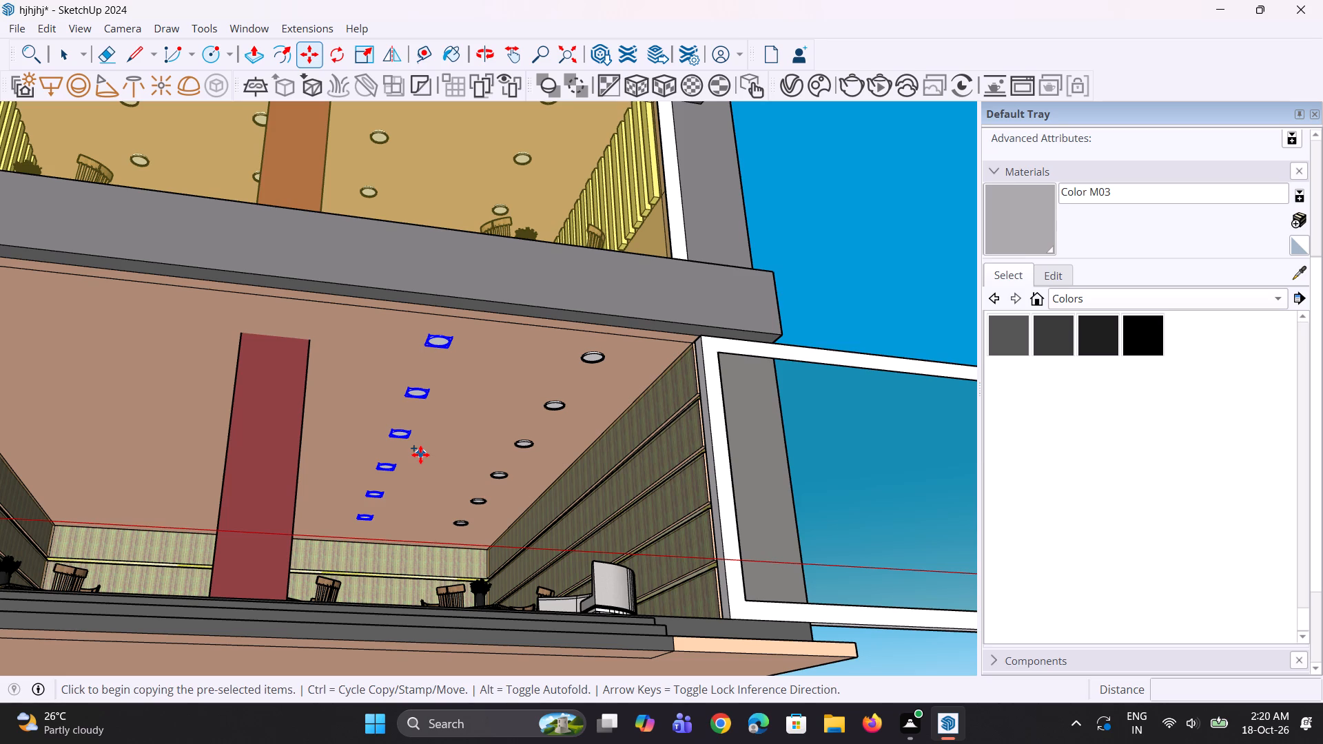
pyautogui.press('m')
pyautogui.click(377, 450)
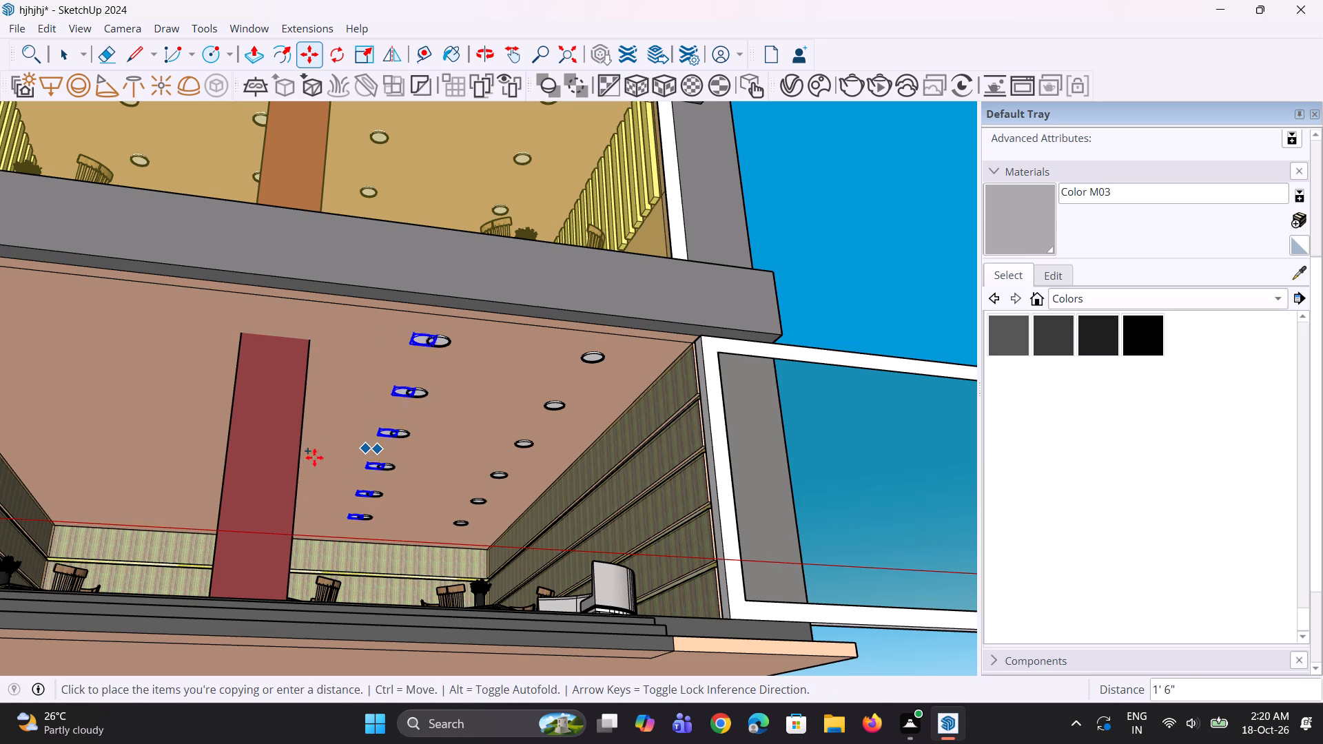
pyautogui.click(215, 430)
# Copy the third row of ceiling lights about 7' 6" toward the far side wall and clear the selection.
pyautogui.press('m')
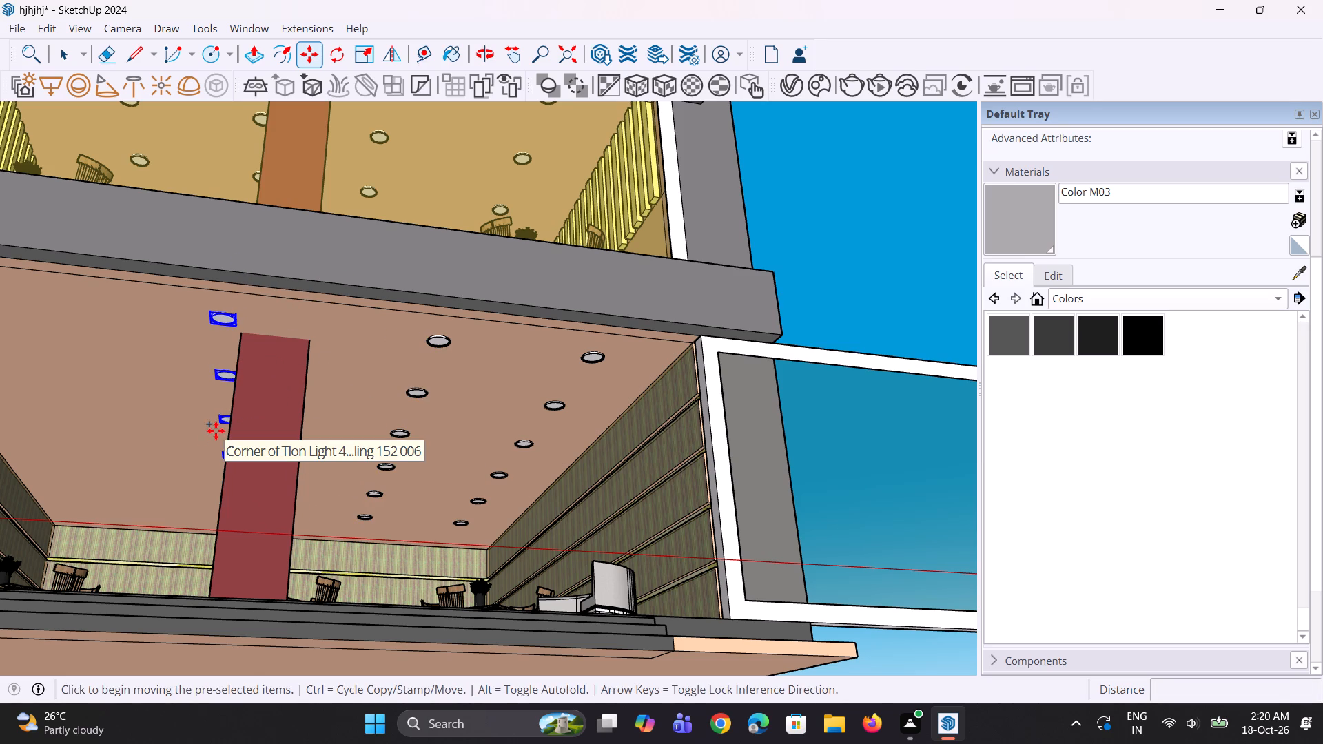
pyautogui.click(216, 431)
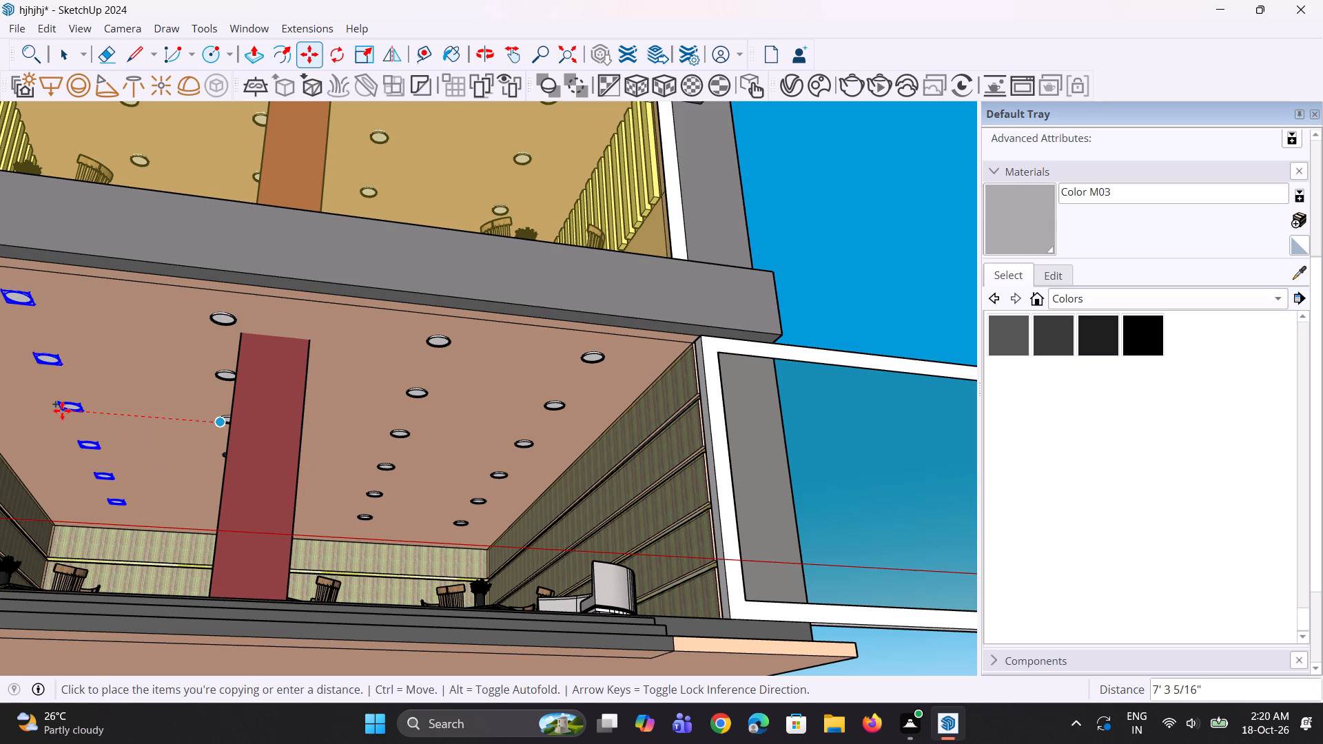
pyautogui.click(57, 411)
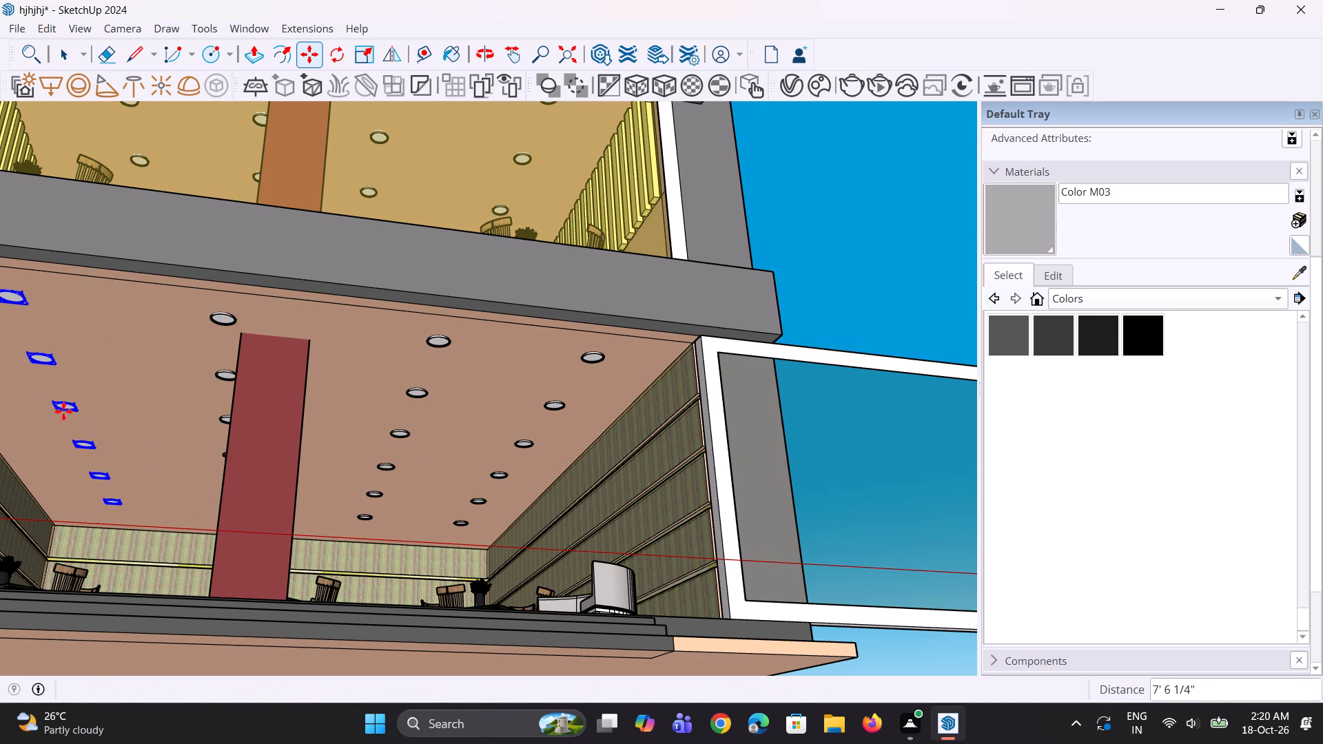
pyautogui.press('space')
pyautogui.press('space')
pyautogui.press('space')
pyautogui.click(881, 308)
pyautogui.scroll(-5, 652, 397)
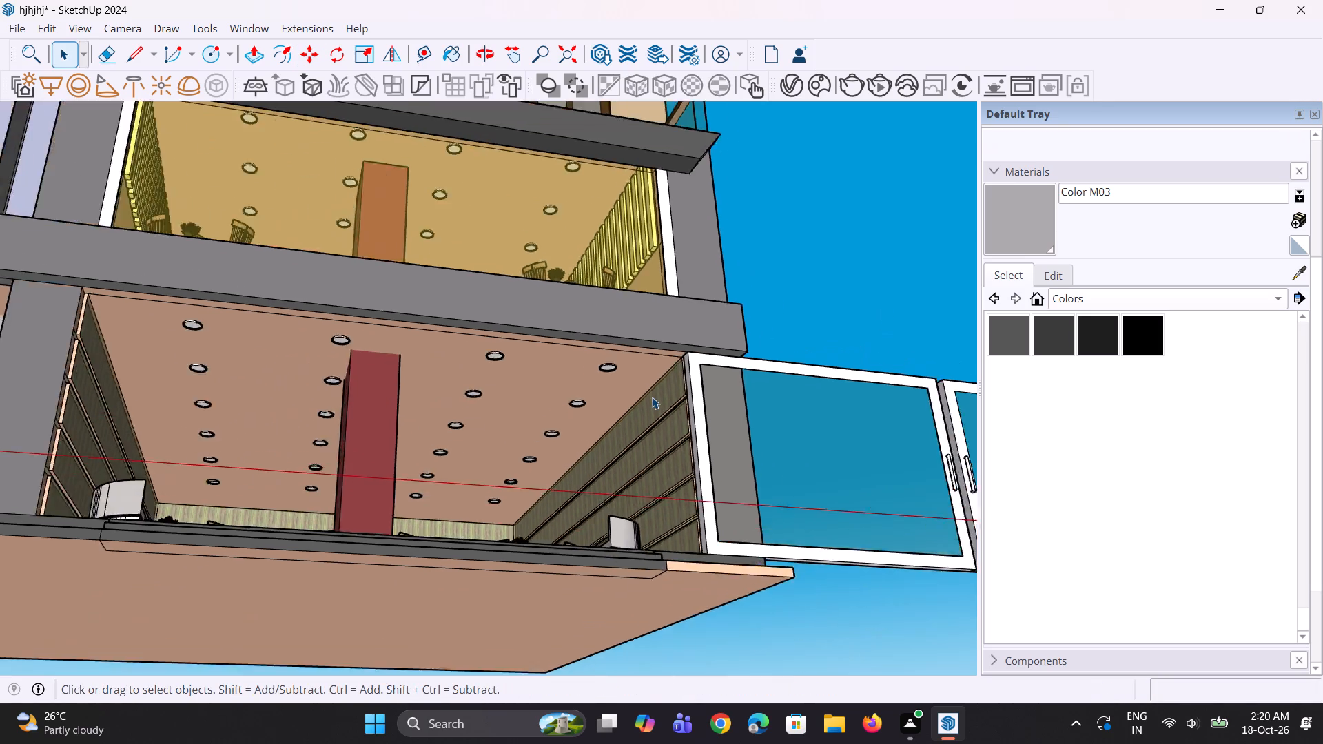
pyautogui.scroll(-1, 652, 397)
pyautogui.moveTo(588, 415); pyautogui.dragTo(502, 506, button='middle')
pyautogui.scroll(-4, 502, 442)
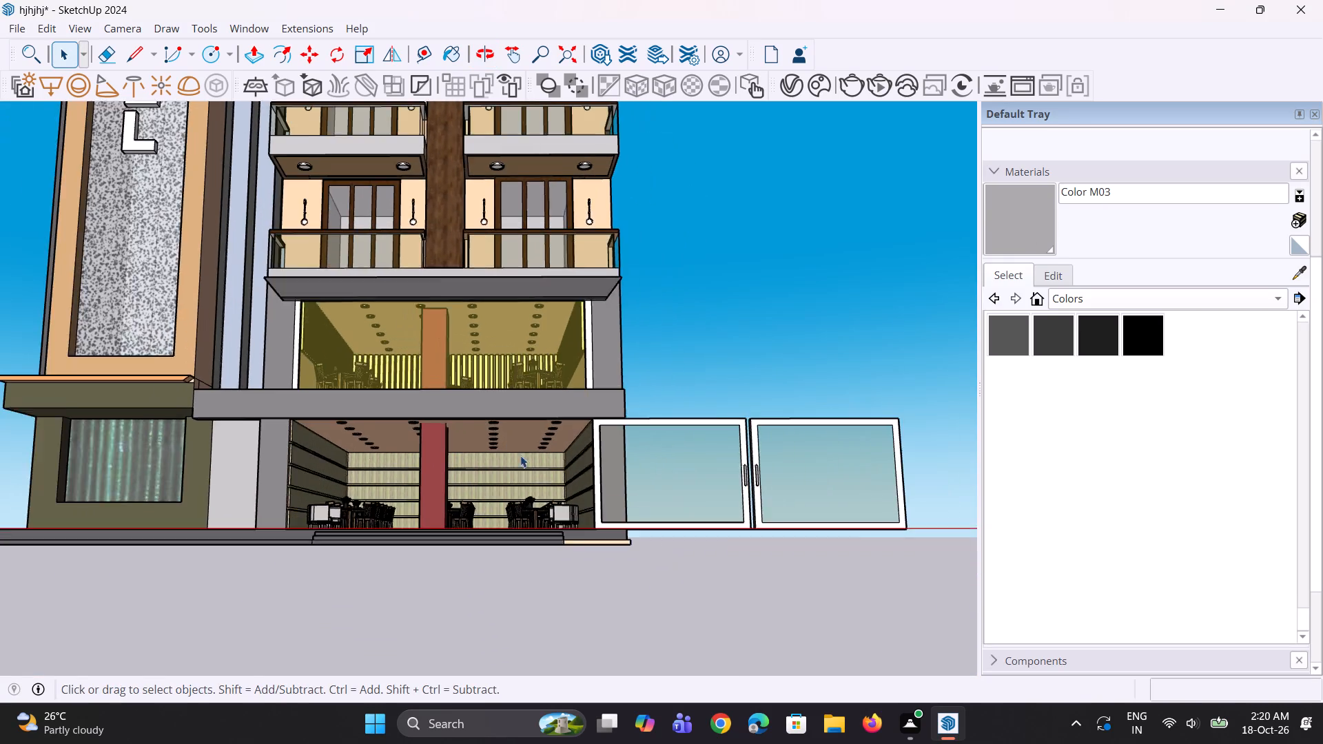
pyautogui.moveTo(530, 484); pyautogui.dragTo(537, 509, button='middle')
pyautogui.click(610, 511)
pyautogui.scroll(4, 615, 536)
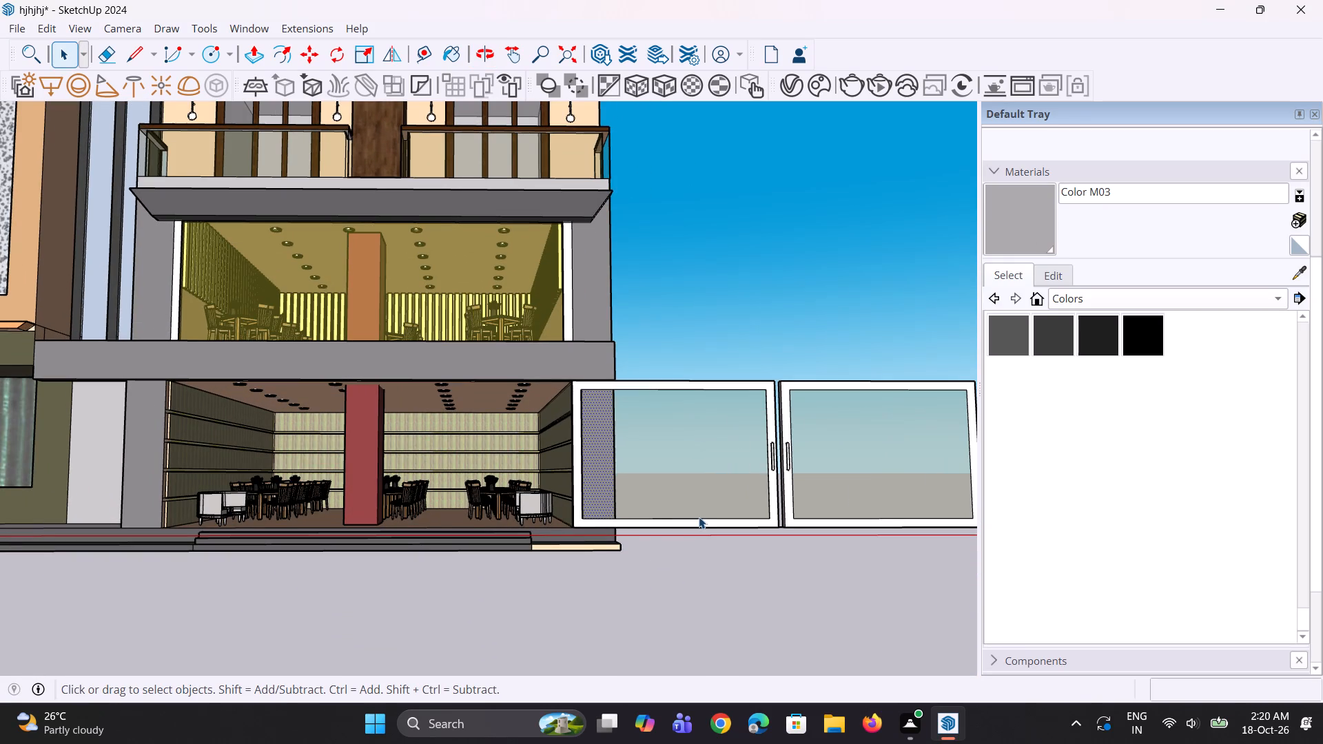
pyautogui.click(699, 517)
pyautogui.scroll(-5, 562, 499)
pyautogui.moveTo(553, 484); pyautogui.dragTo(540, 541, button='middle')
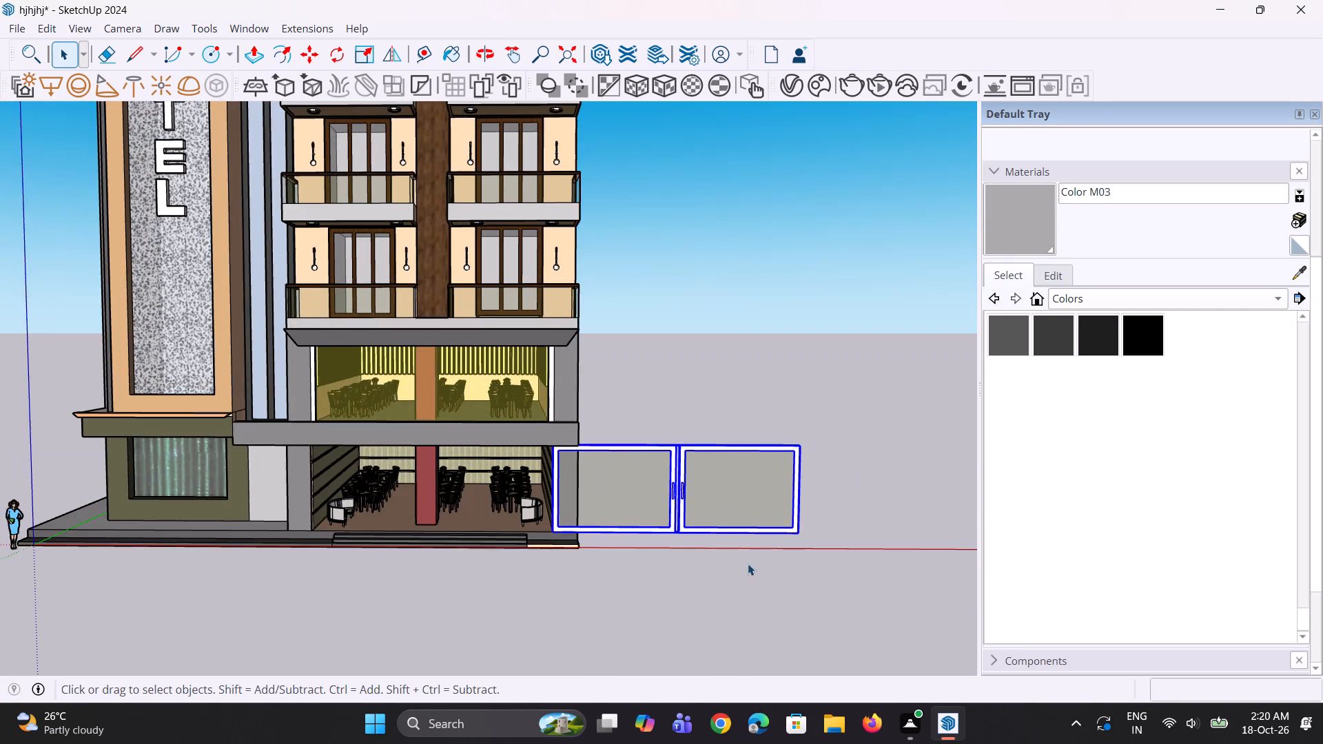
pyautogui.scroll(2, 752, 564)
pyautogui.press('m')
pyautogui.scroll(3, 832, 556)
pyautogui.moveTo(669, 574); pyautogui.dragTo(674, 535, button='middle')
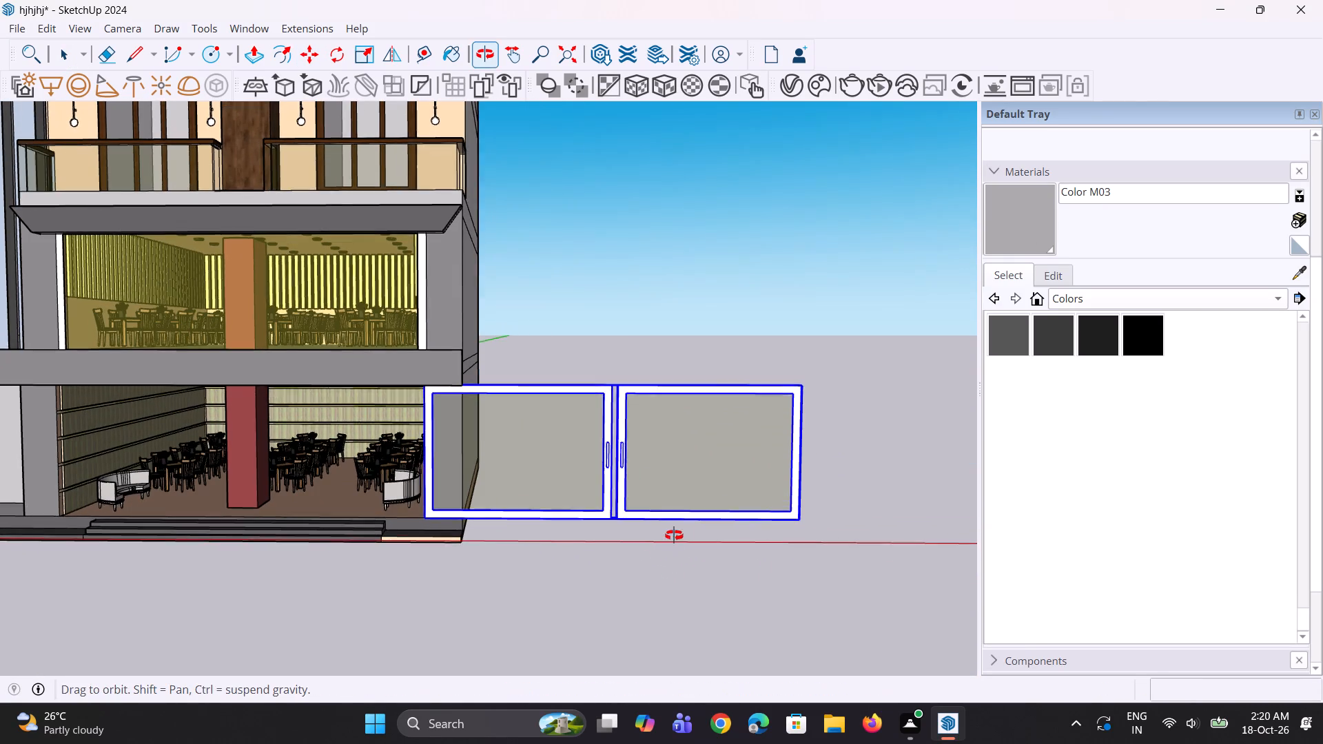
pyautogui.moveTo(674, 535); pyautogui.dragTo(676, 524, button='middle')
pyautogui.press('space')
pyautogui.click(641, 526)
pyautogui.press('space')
# Copy a wall lamp from the lowest balcony onto the ground-floor room's back wall, near its corner.
pyautogui.scroll(-9, 639, 527)
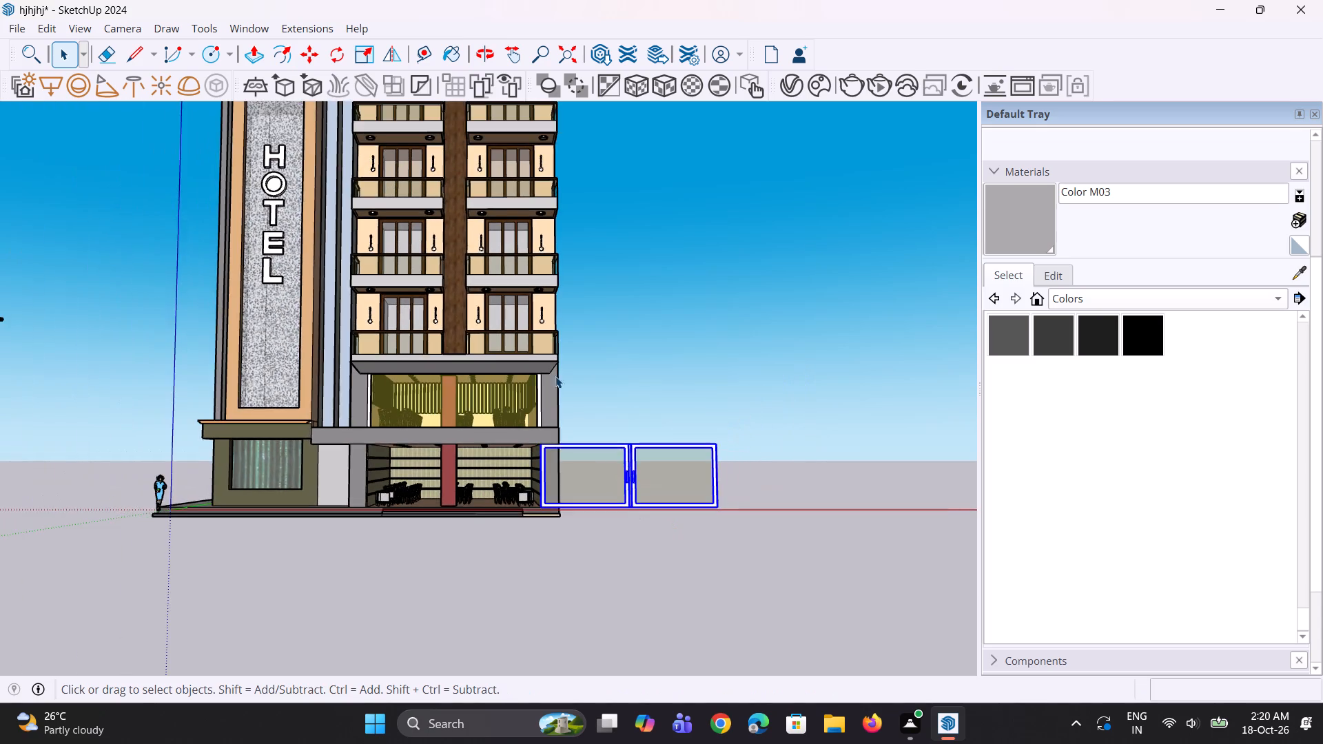
pyautogui.scroll(2, 506, 336)
pyautogui.click(424, 318)
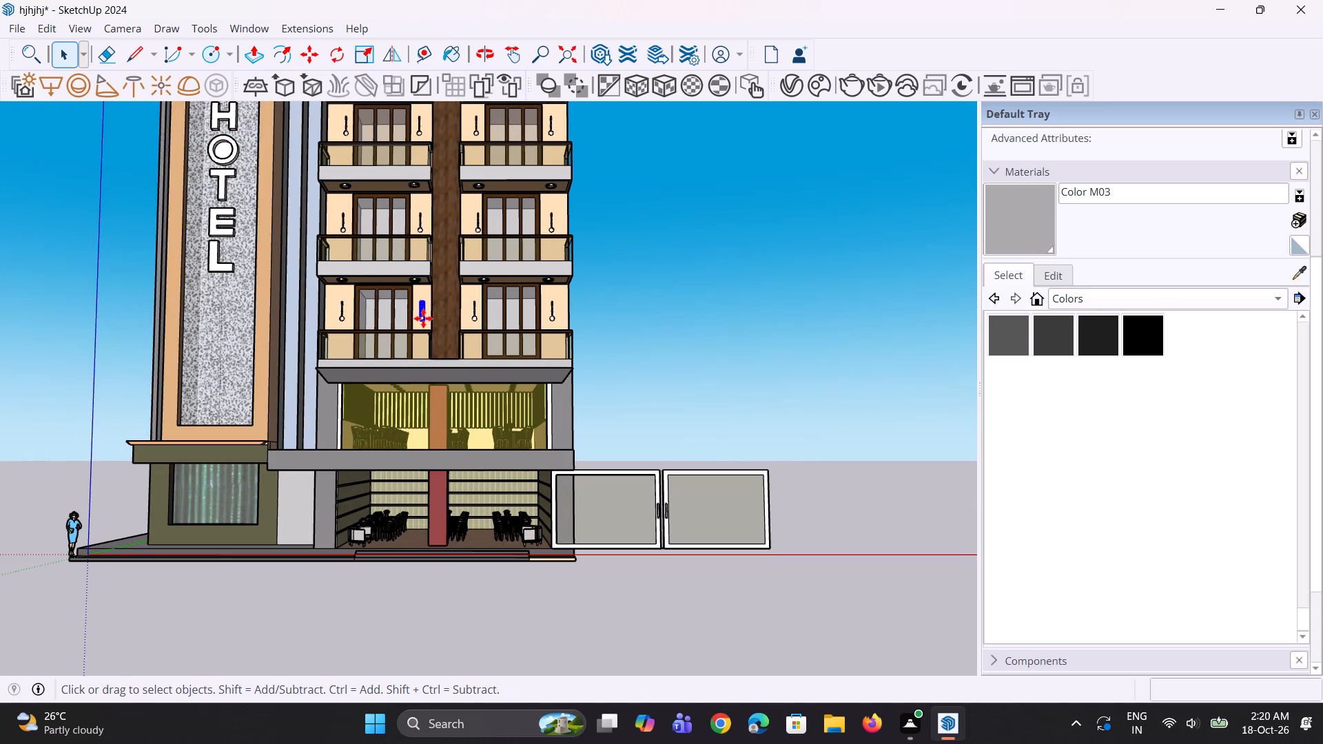
pyautogui.press('m')
pyautogui.click(423, 318)
pyautogui.scroll(3, 408, 504)
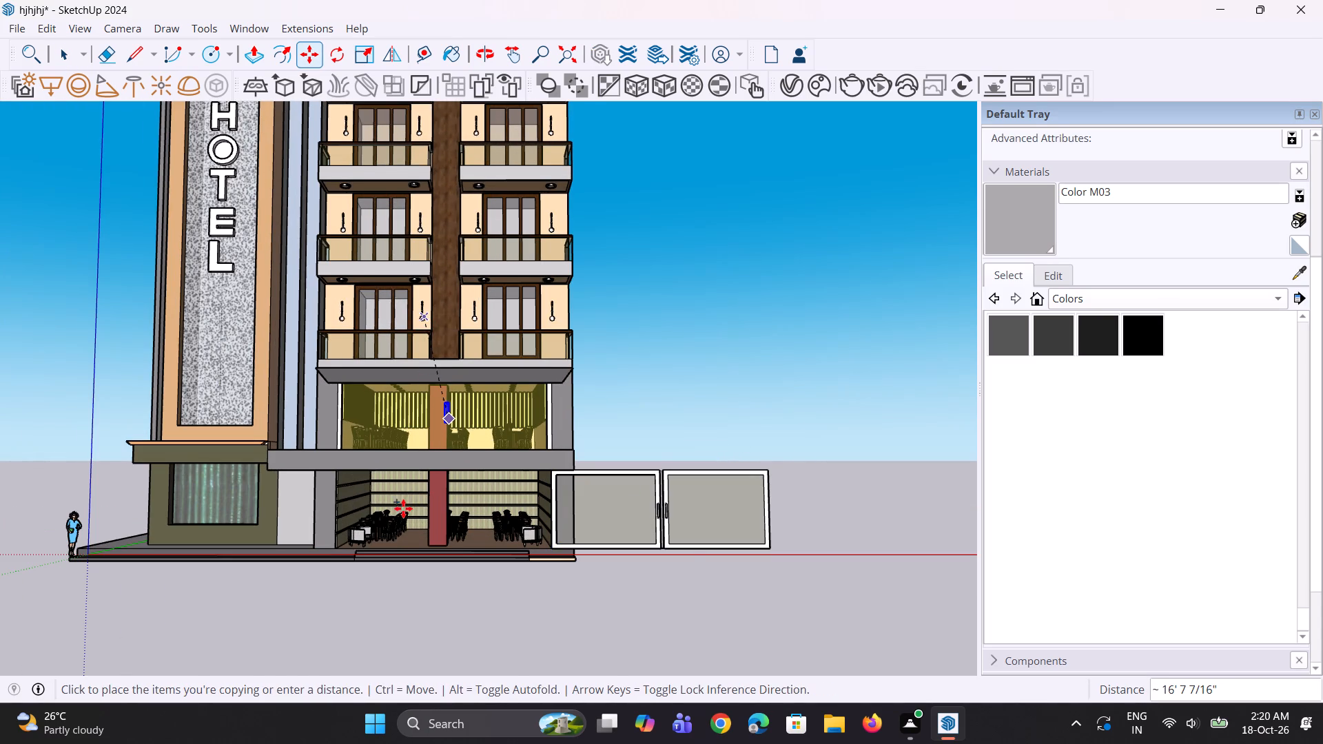
pyautogui.scroll(17, 402, 509)
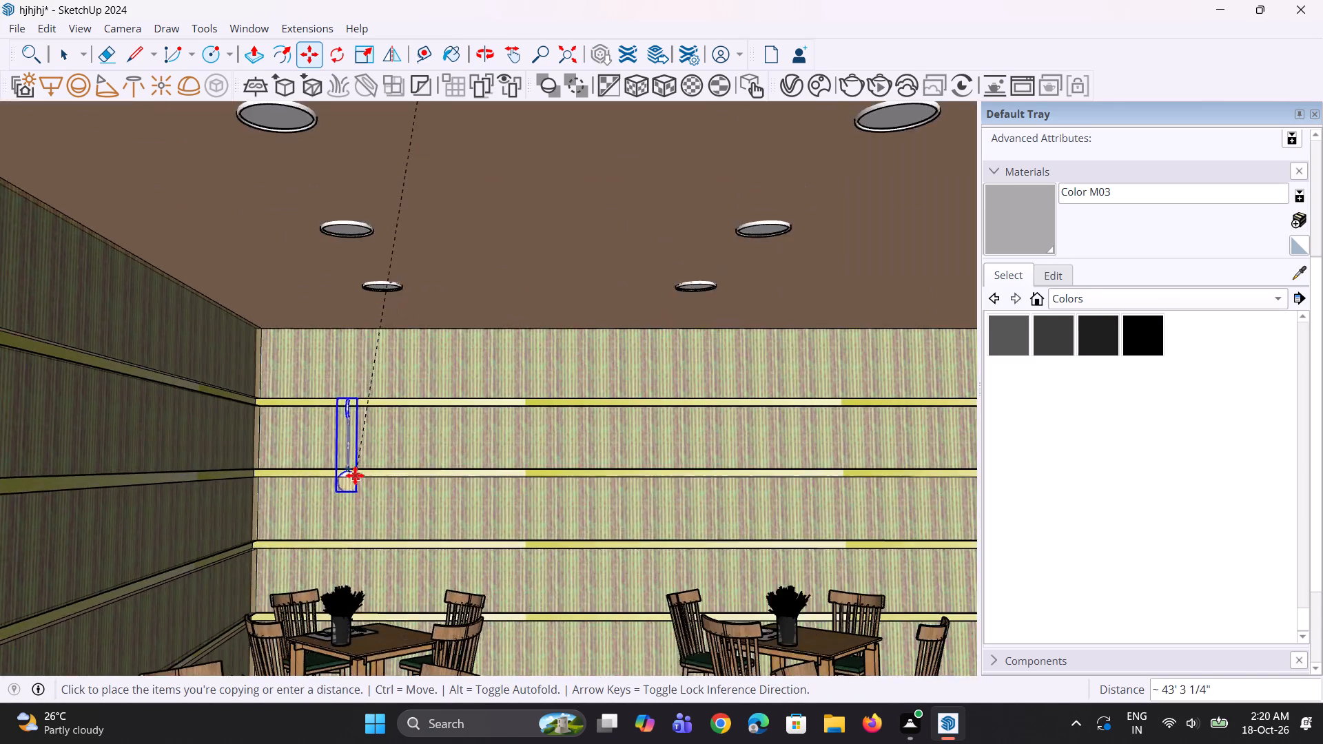
pyautogui.scroll(6, 355, 475)
pyautogui.click(322, 452)
# Move the copied wall lamp about 6" so it stands clear of the ground-floor back wall.
pyautogui.moveTo(335, 482); pyautogui.dragTo(316, 493, button='middle')
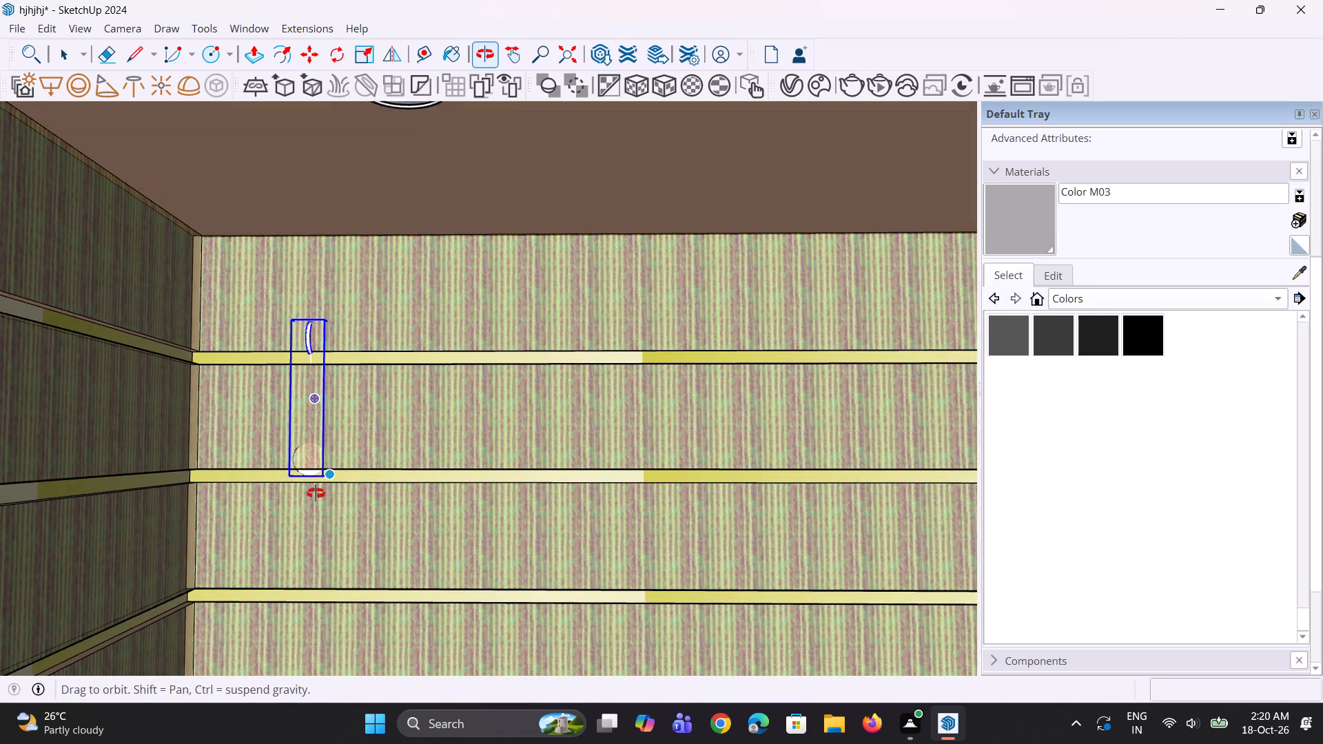
pyautogui.moveTo(316, 493); pyautogui.dragTo(311, 495, button='middle')
pyautogui.click(330, 479)
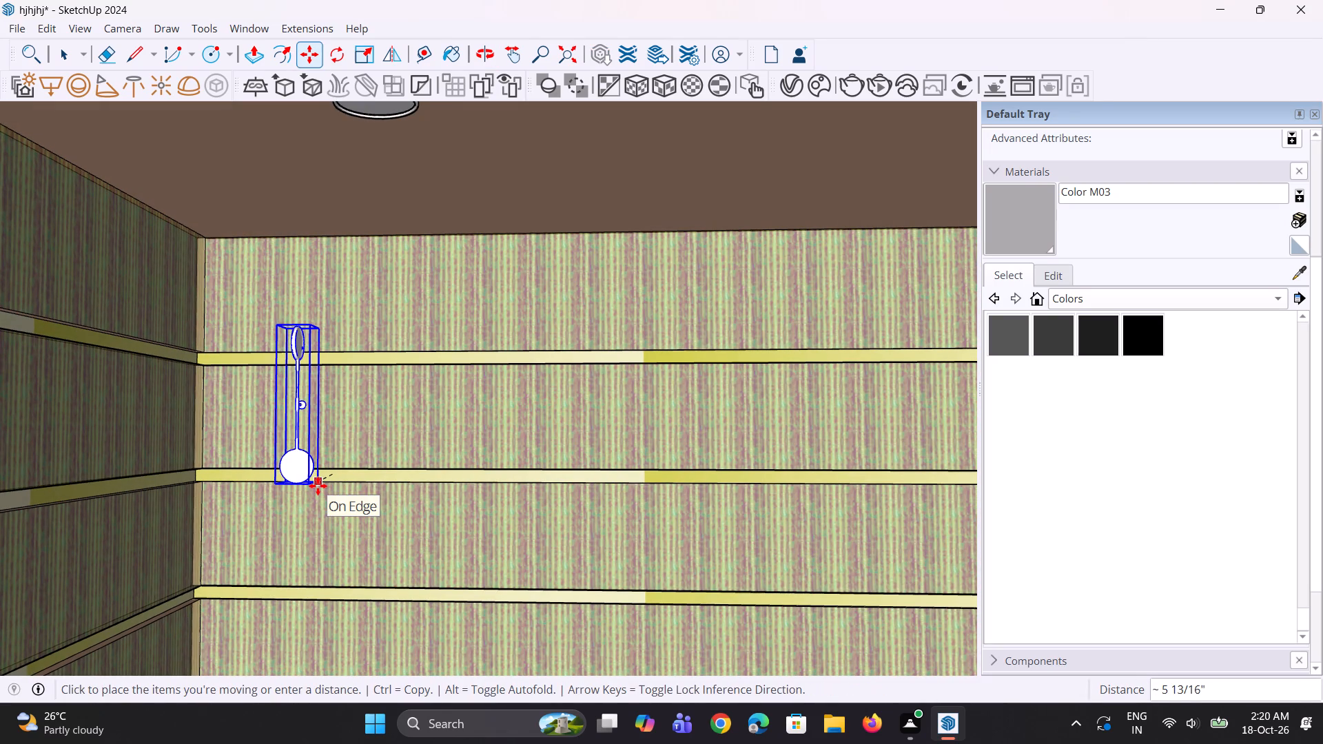
pyautogui.click(318, 486)
# Scale the ground-floor wall lamp down uniformly to about half its size.
pyautogui.scroll(1, 322, 486)
pyautogui.moveTo(322, 486); pyautogui.dragTo(208, 477, button='middle')
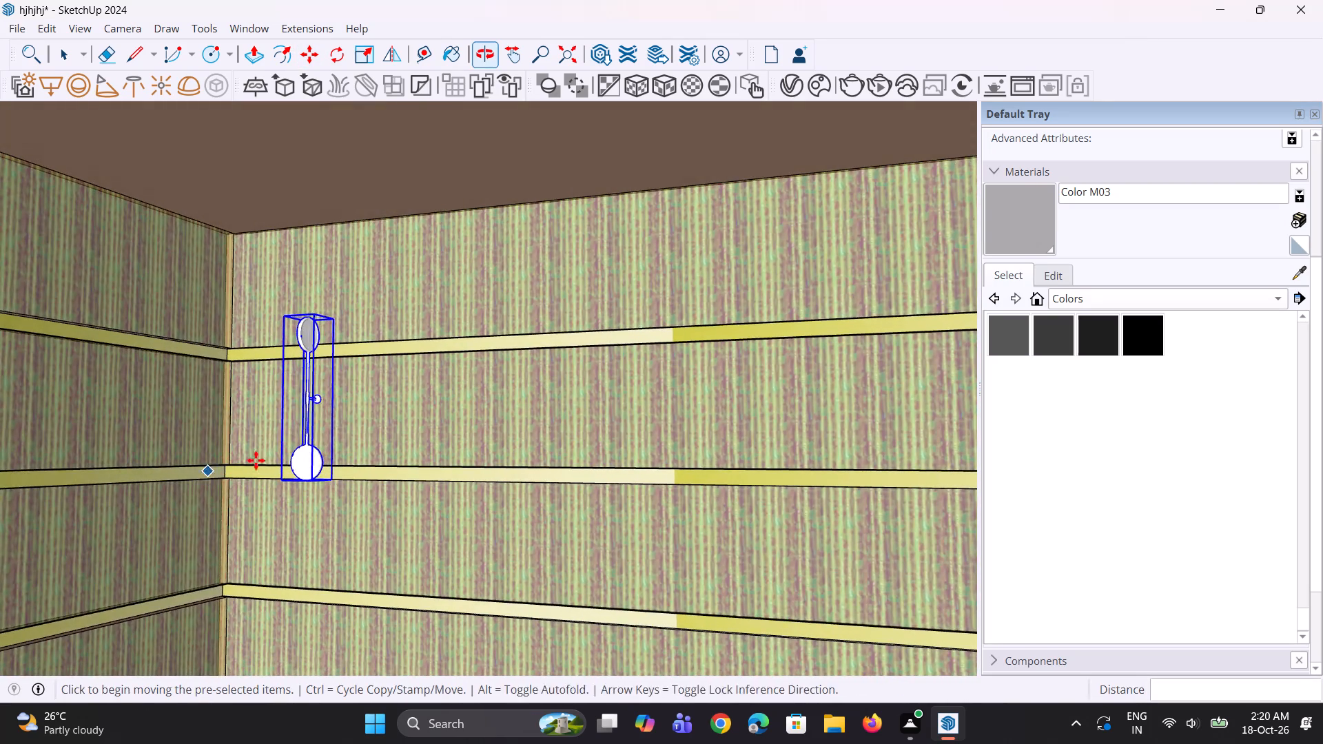
pyautogui.scroll(4, 329, 446)
pyautogui.press('s')
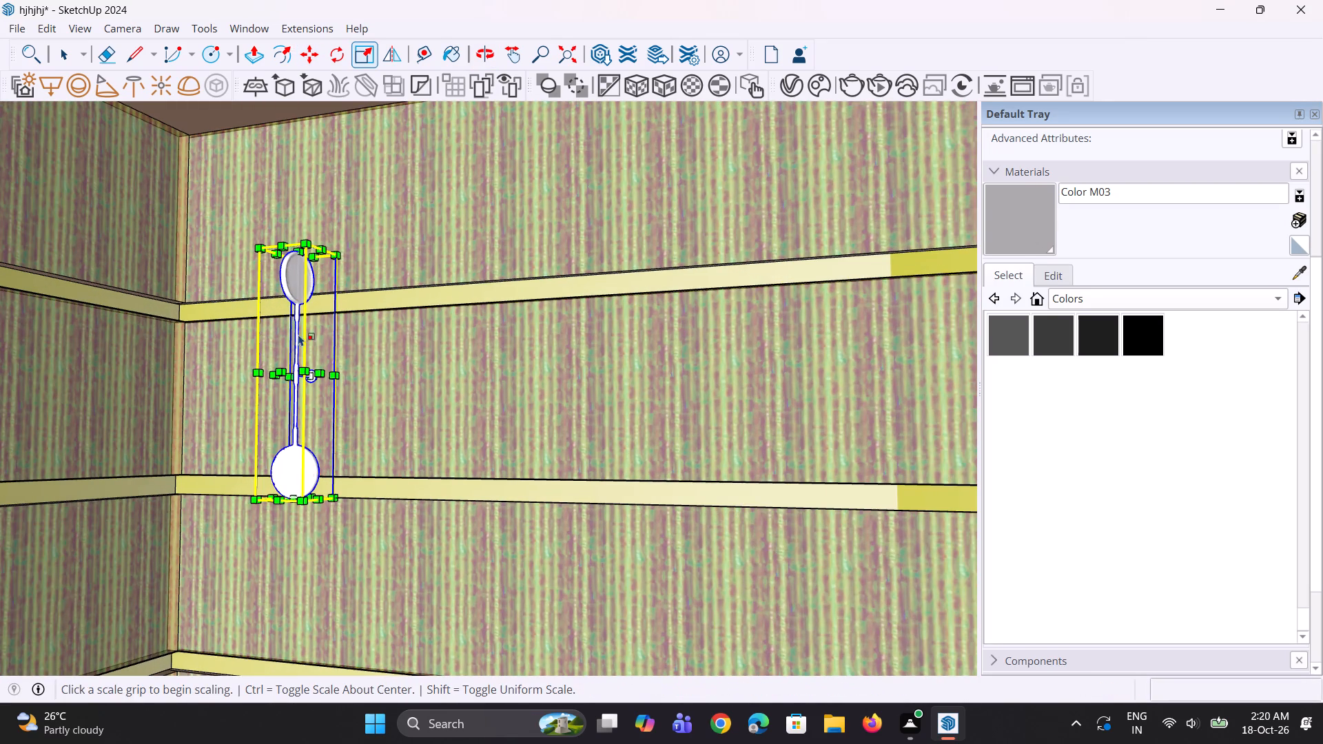
pyautogui.click(260, 255)
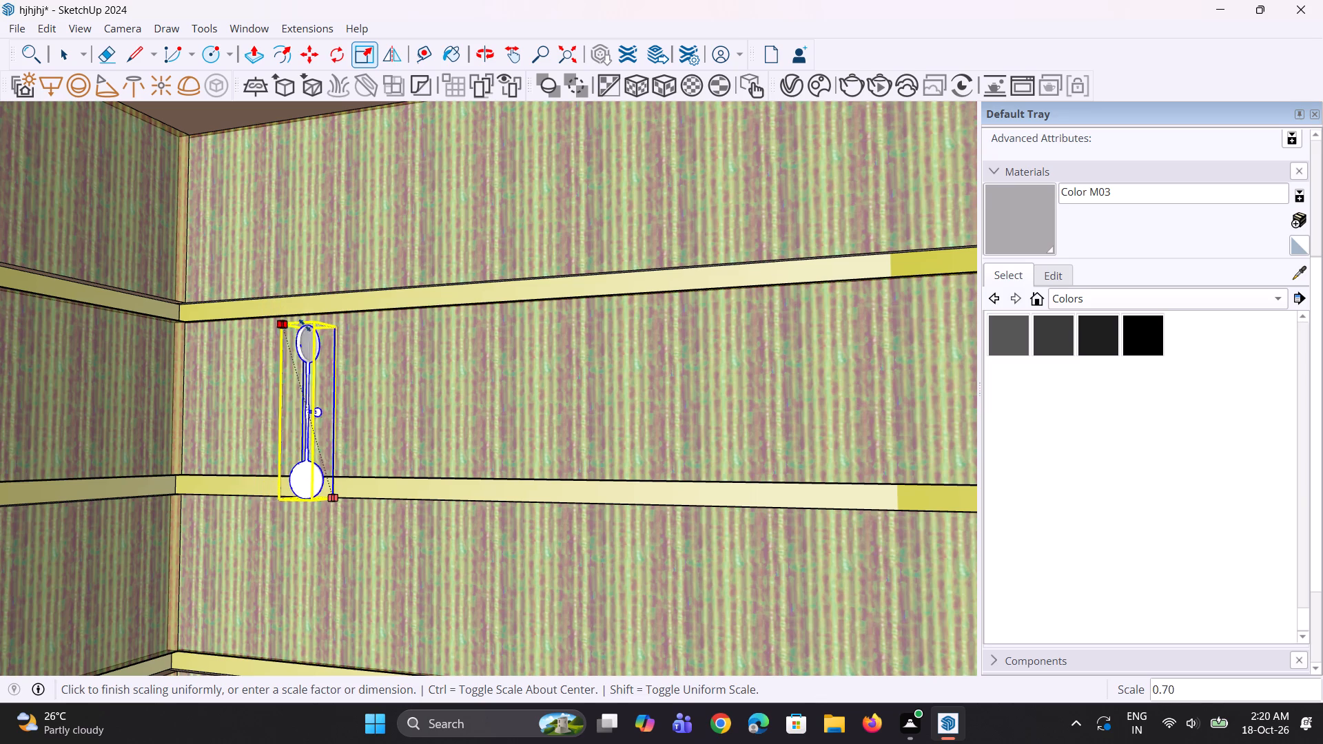
pyautogui.click(331, 365)
# Move the reduced wall lamp up so it sits between the top two horizontal trim strips of the back wall.
pyautogui.press('m')
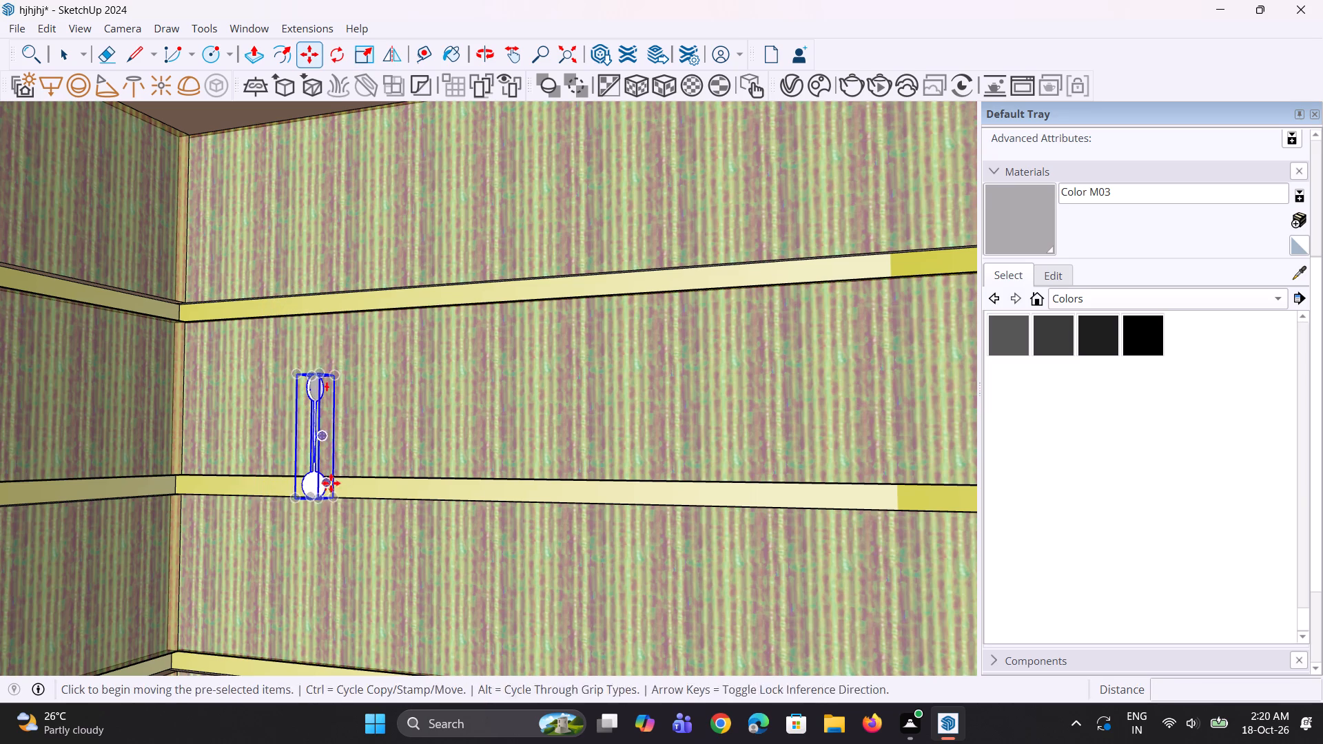
pyautogui.click(336, 499)
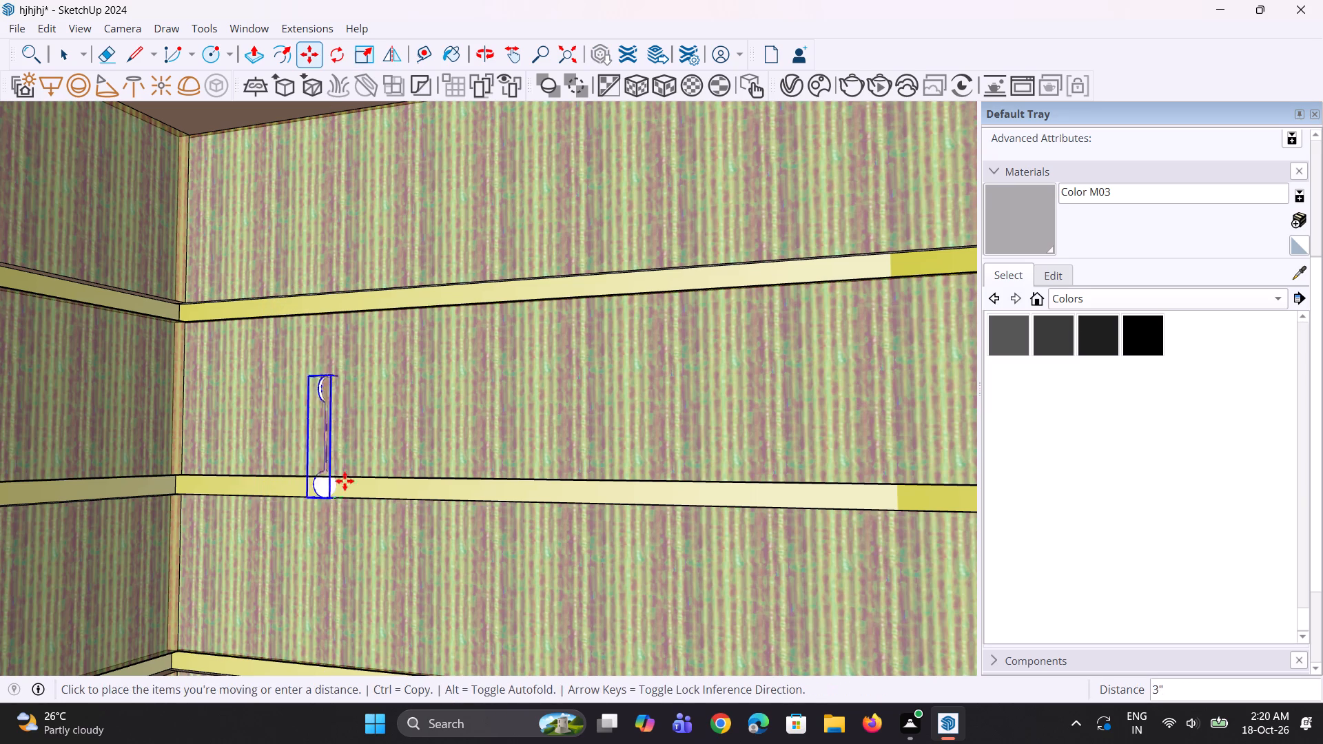
pyautogui.click(340, 456)
pyautogui.scroll(-4, 315, 466)
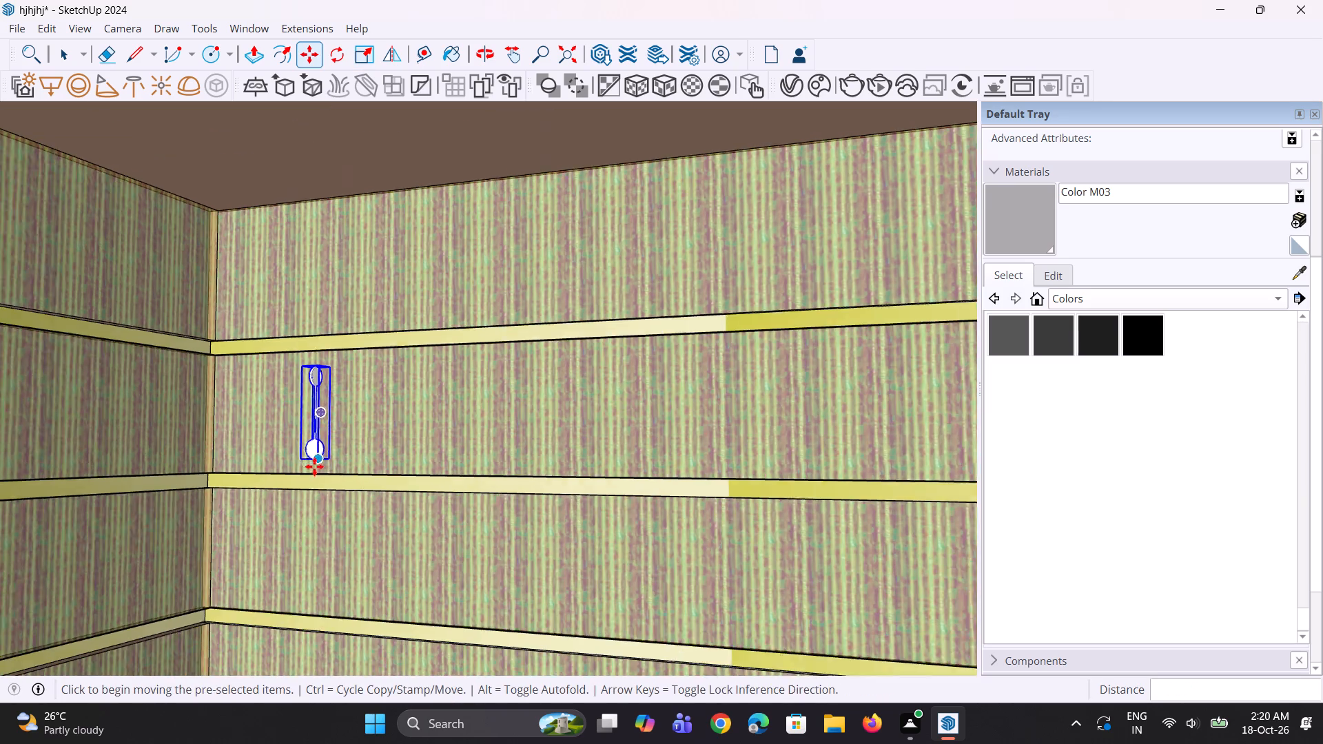
# Copy the ground-floor corner wall lamp sideways along the back wall, keeping it between the top two trim strips.
pyautogui.moveTo(380, 484); pyautogui.dragTo(475, 489, button='middle')
pyautogui.press('m')
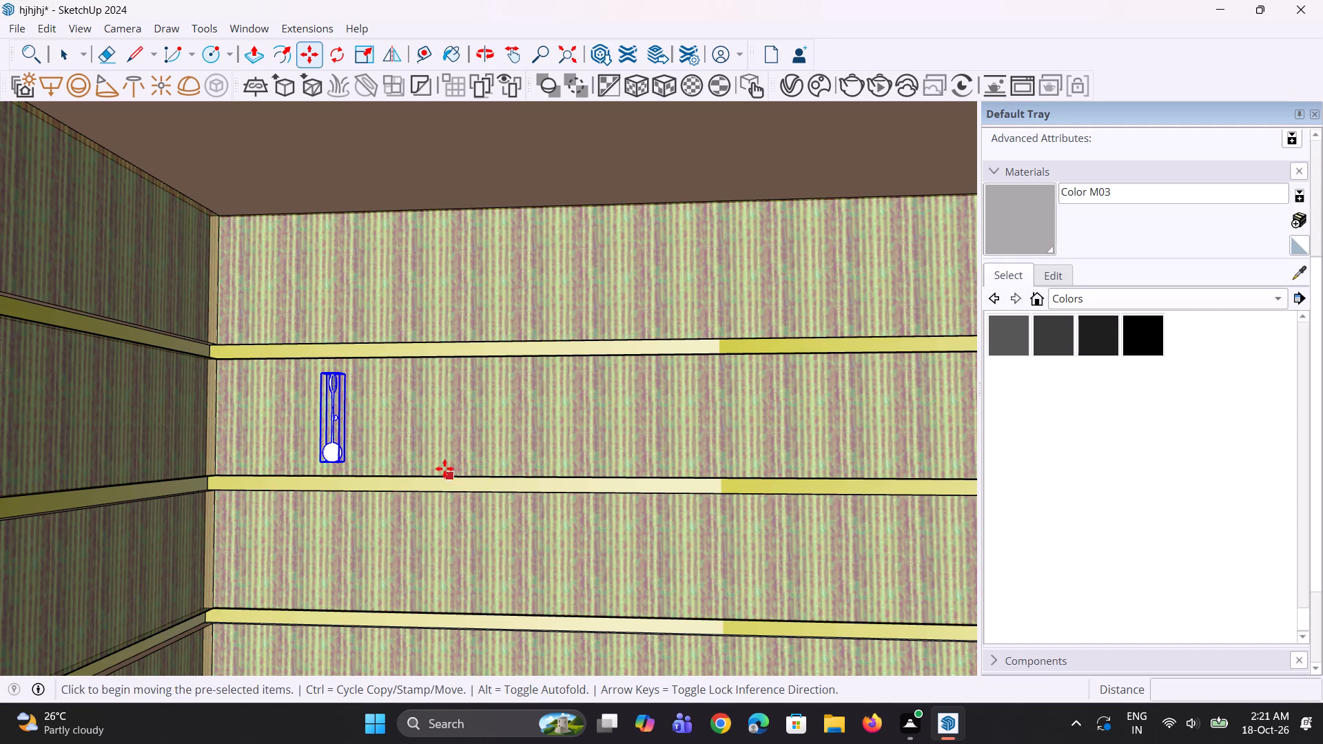
pyautogui.click(351, 420)
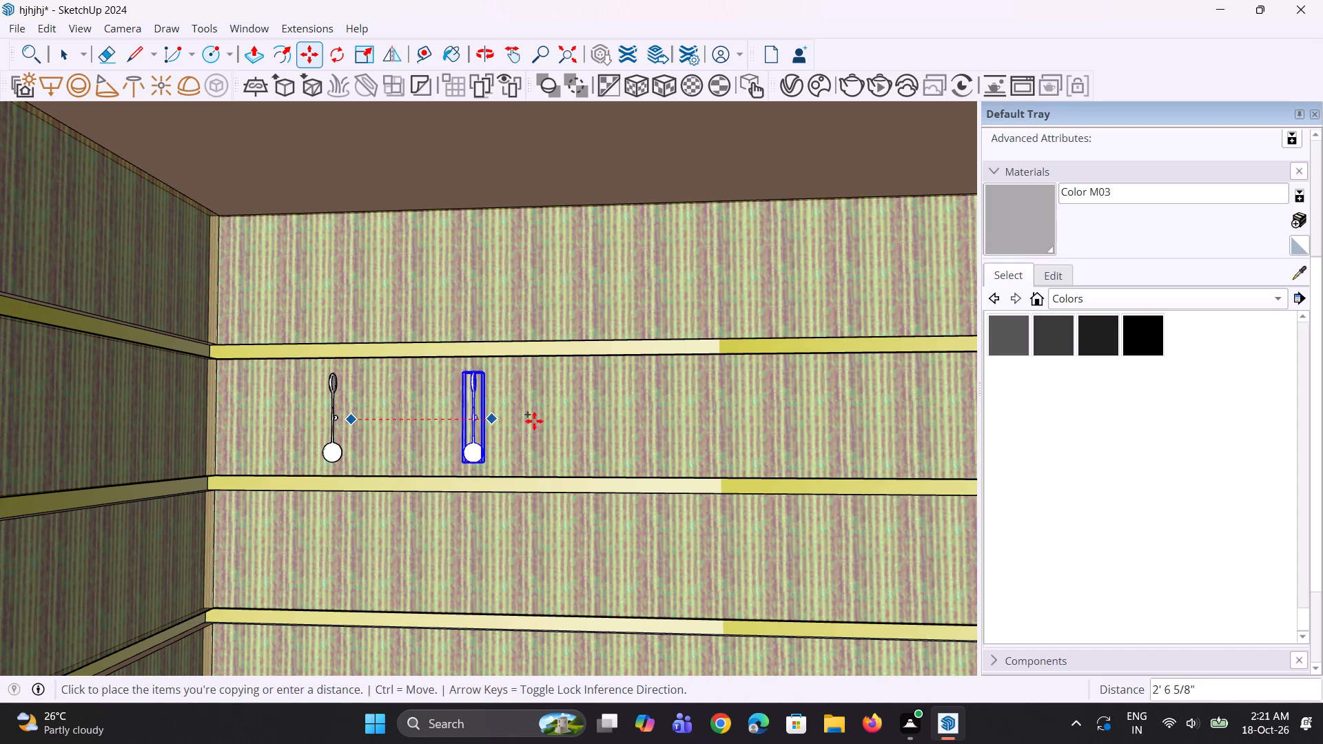
pyautogui.click(568, 418)
# Copy the second back-wall lamp about 4' 4" farther along the same band to make a third lamp.
pyautogui.scroll(-7, 494, 450)
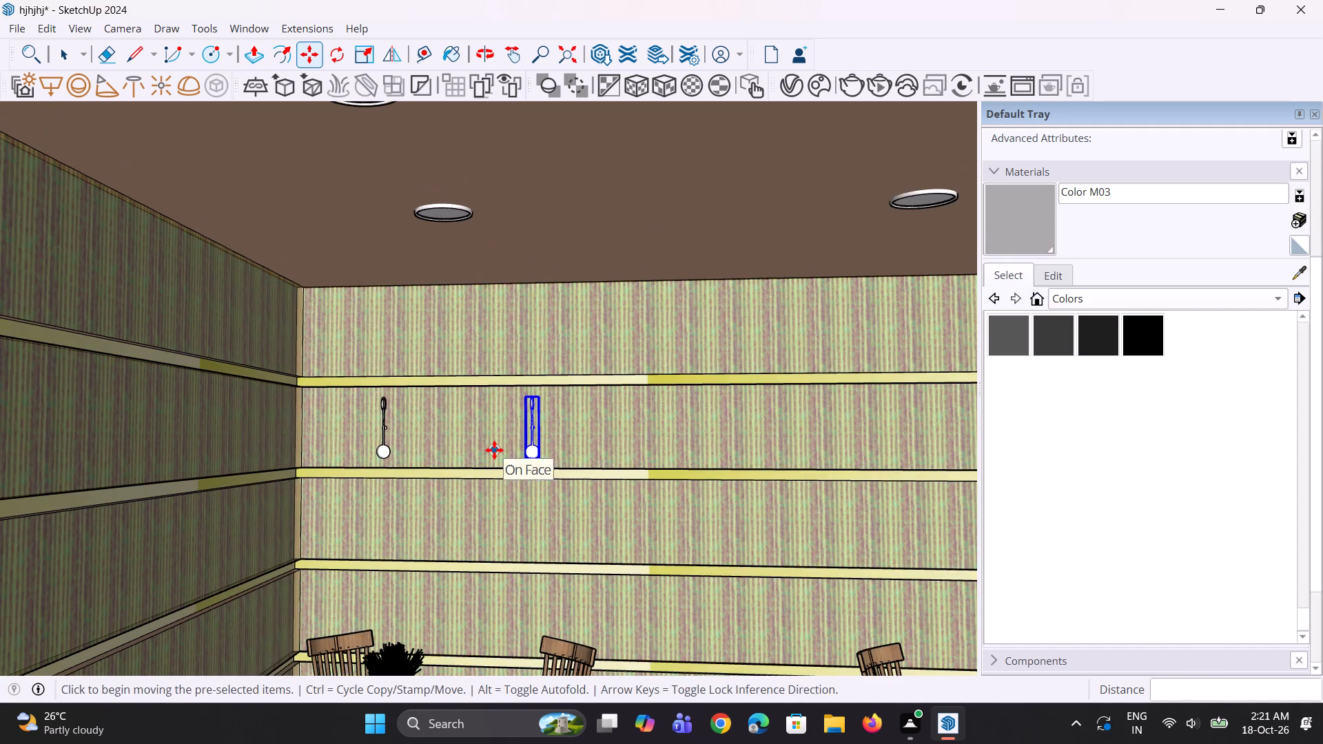
pyautogui.scroll(-2, 494, 450)
pyautogui.press('m')
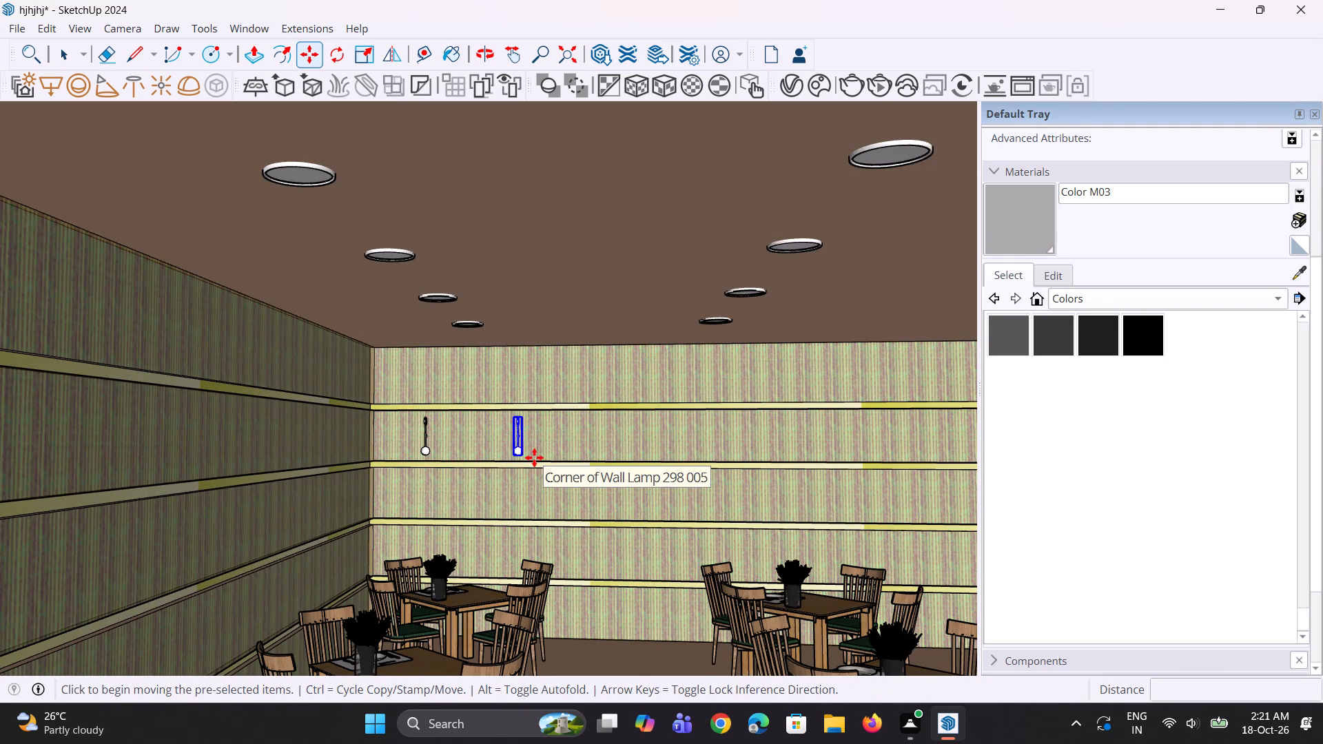
pyautogui.click(529, 444)
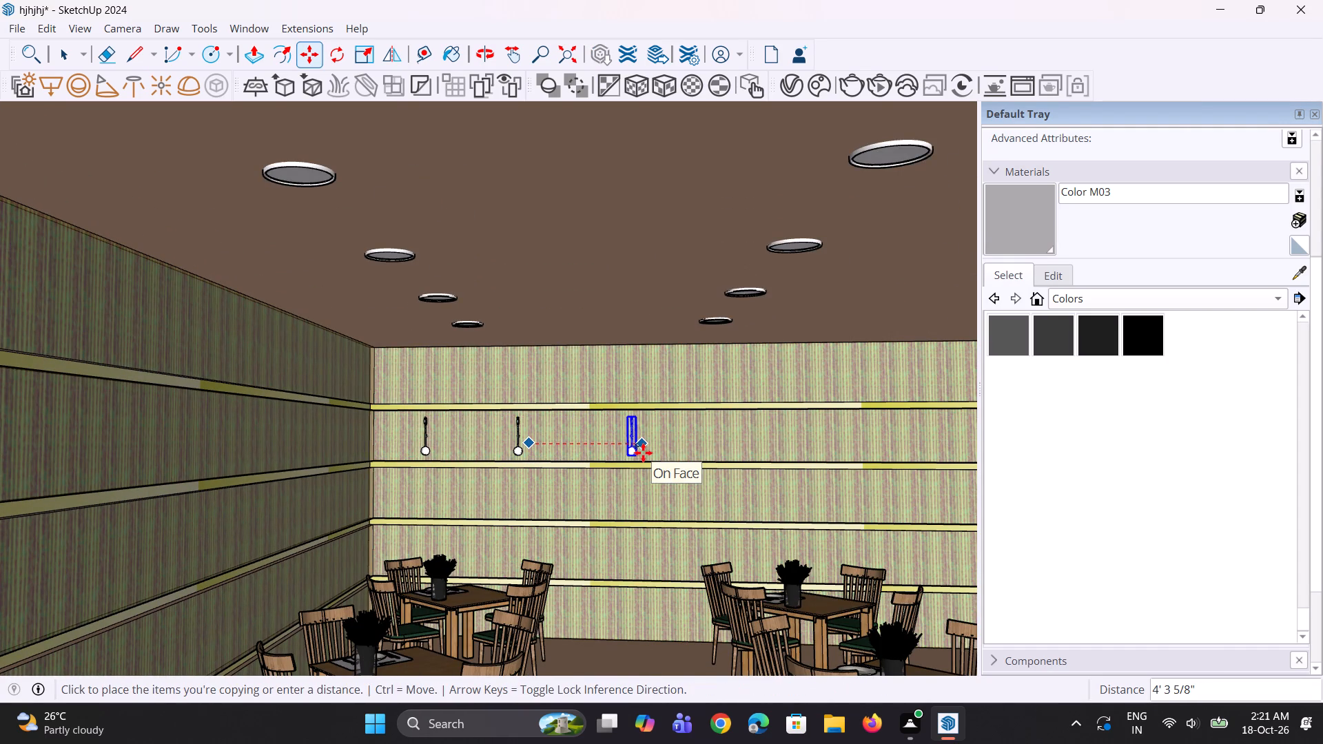
pyautogui.click(643, 452)
# Copy the third back-wall lamp farther from the corner along the same band to make a fourth lamp.
pyautogui.scroll(-5, 474, 483)
pyautogui.moveTo(567, 493); pyautogui.dragTo(573, 502, button='middle')
pyautogui.scroll(2, 591, 484)
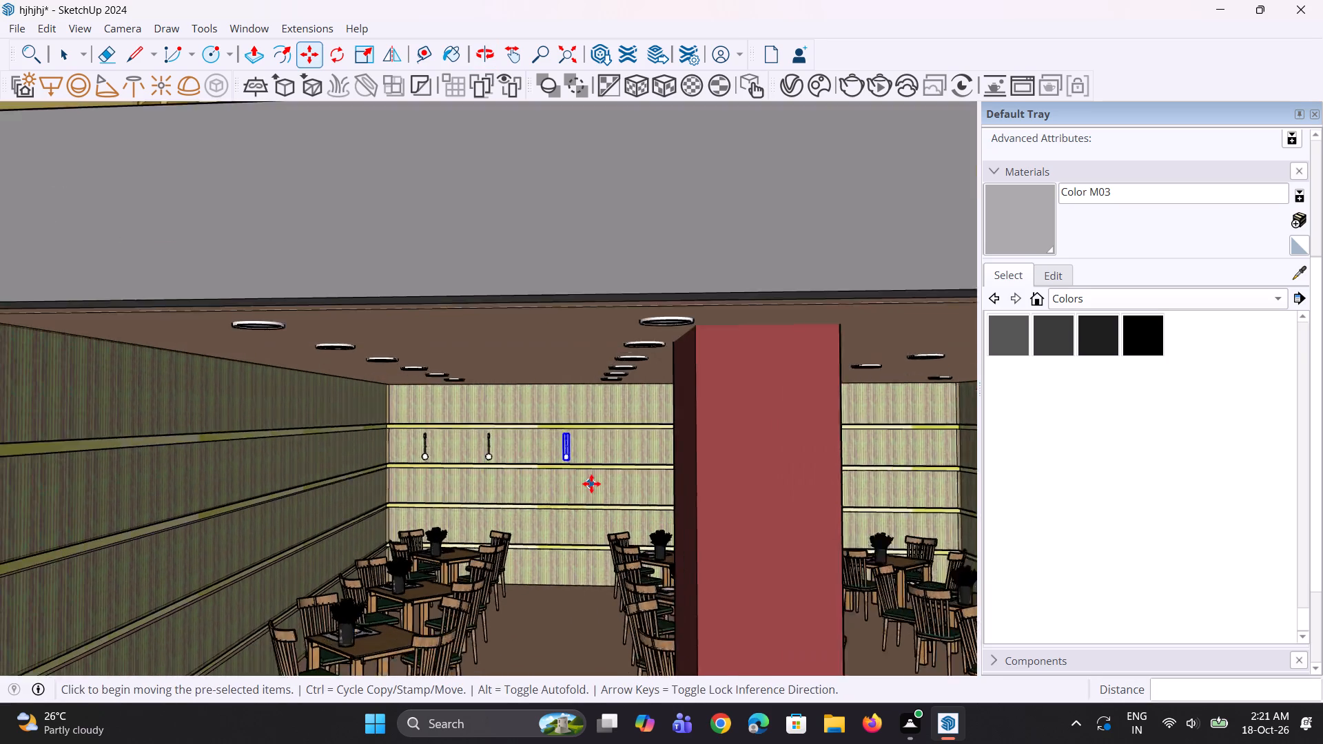
pyautogui.scroll(3, 591, 484)
pyautogui.press('m')
pyautogui.moveTo(590, 470); pyautogui.dragTo(597, 470, button='middle')
pyautogui.click(553, 428)
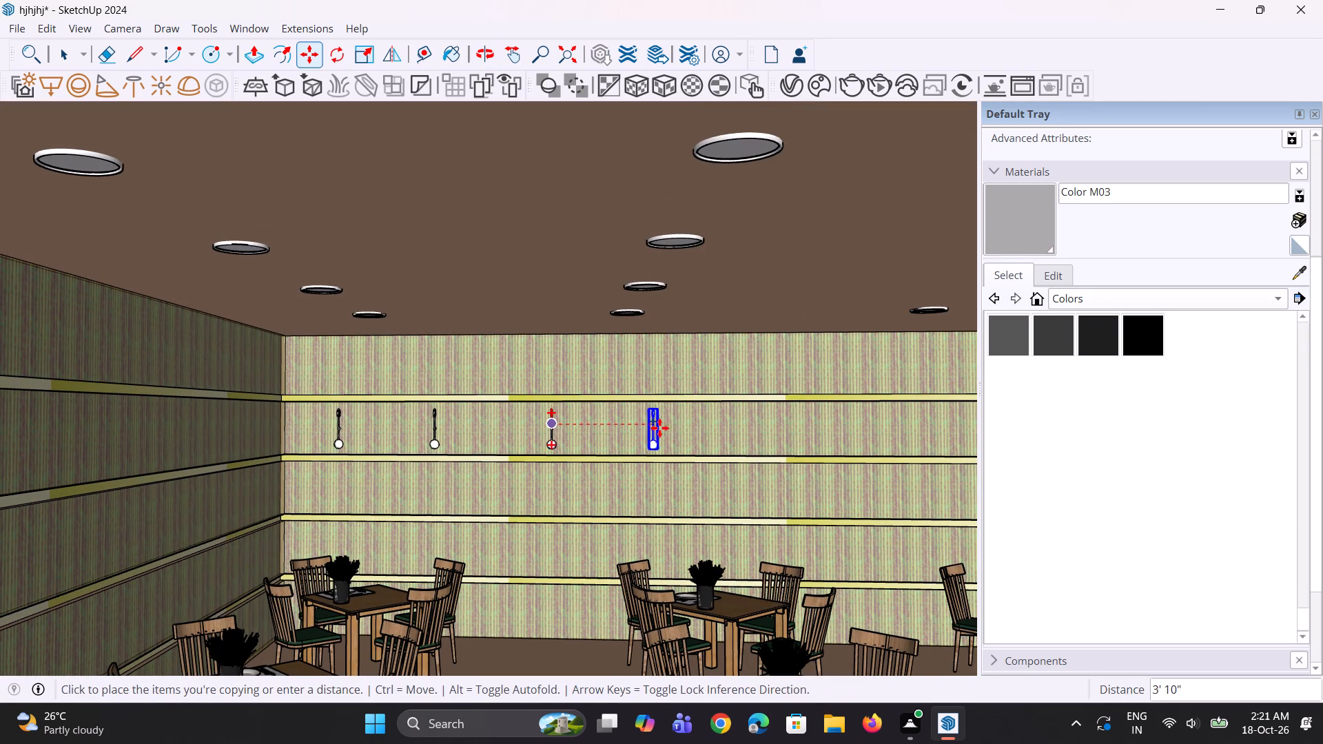
pyautogui.click(680, 429)
# Copy the fourth back-wall lamp about 5' 11" farther along the same band to make a fifth lamp.
pyautogui.scroll(-4, 547, 482)
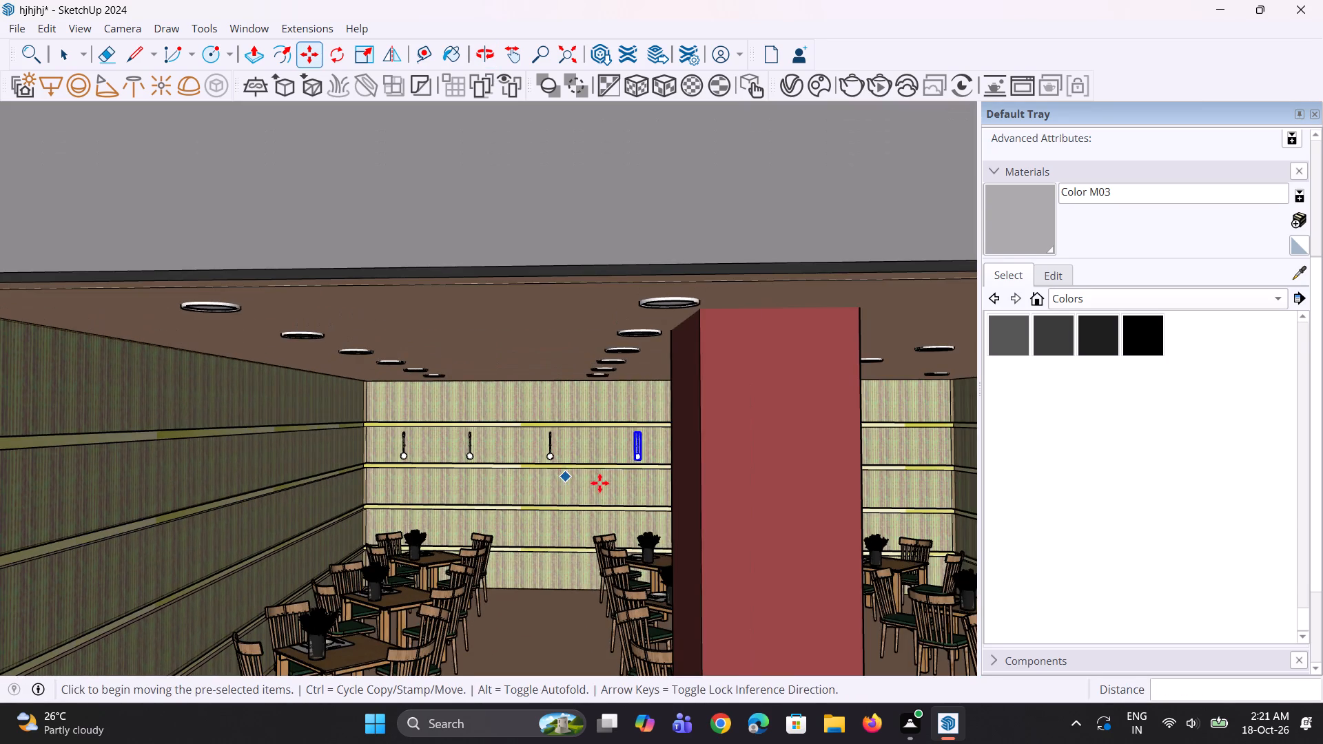
pyautogui.moveTo(600, 483); pyautogui.dragTo(507, 473, button='middle')
pyautogui.scroll(-5, 608, 479)
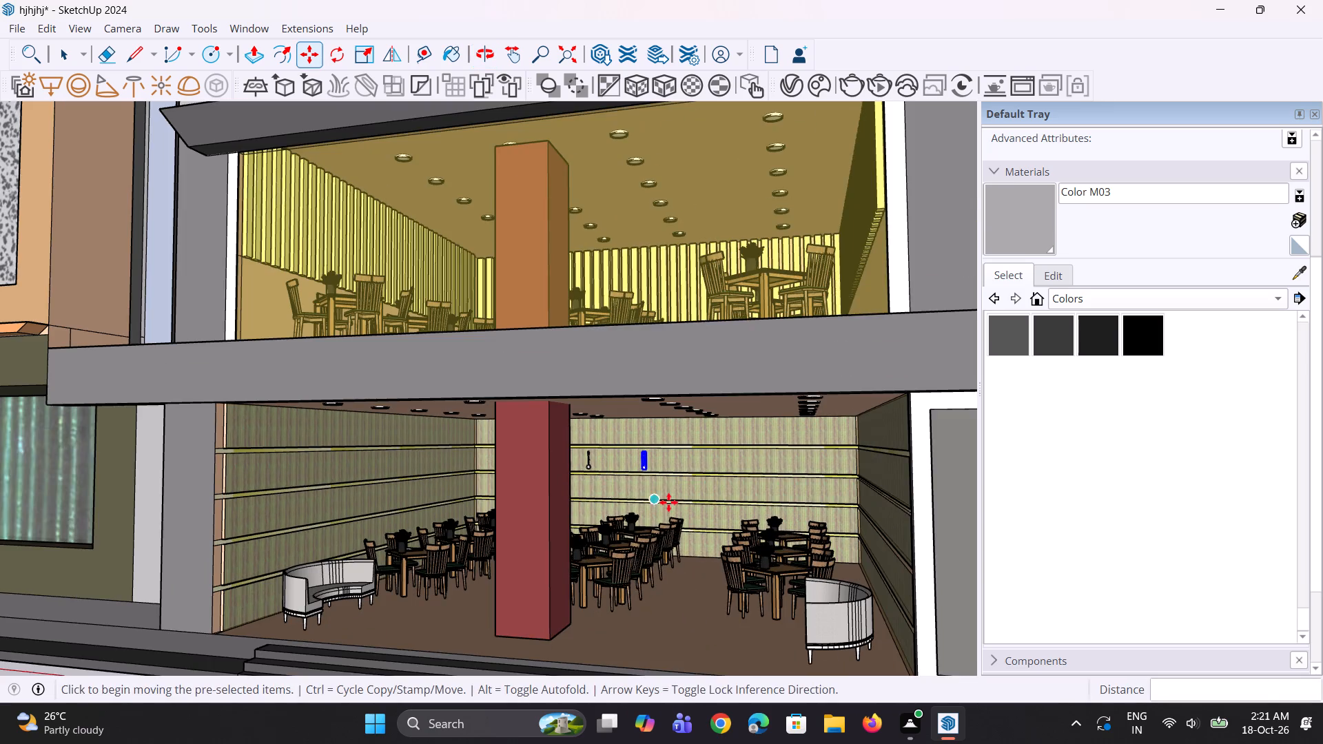
pyautogui.moveTo(668, 502); pyautogui.dragTo(681, 499, button='middle')
pyautogui.scroll(5, 677, 482)
pyautogui.press('m')
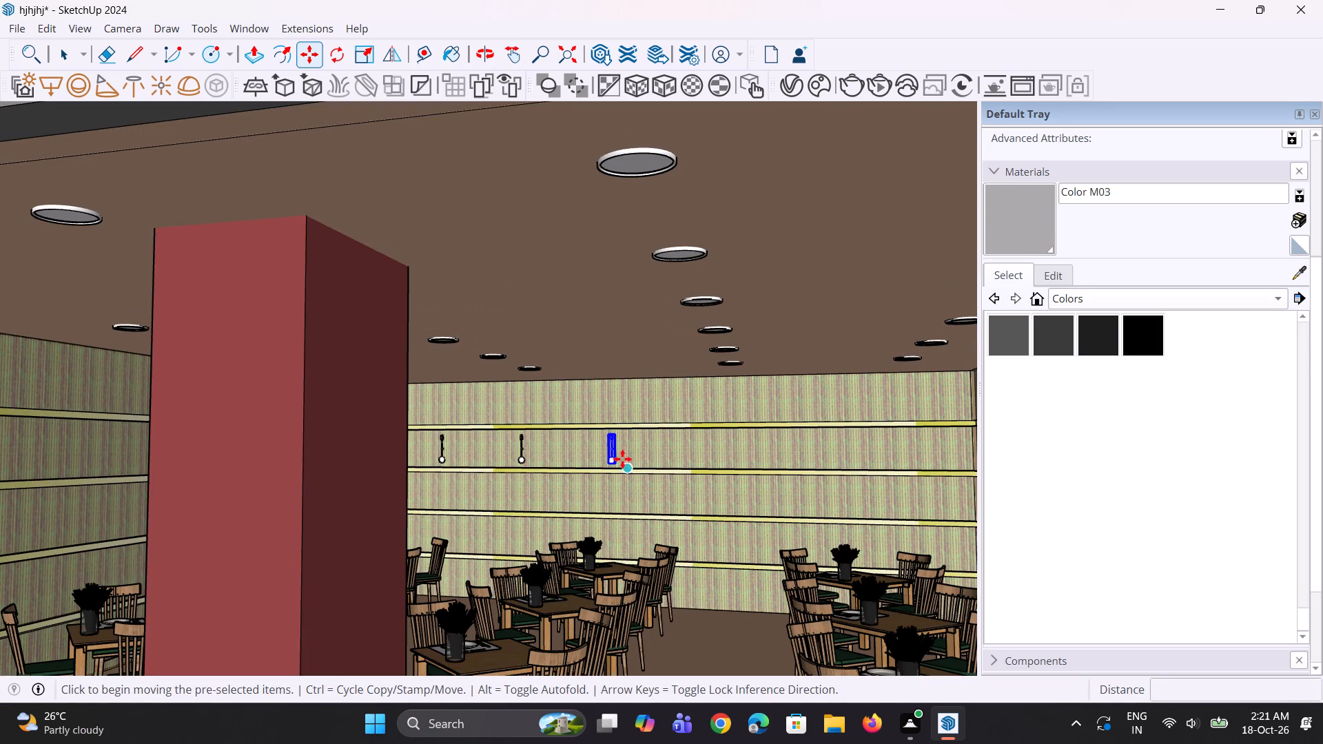
pyautogui.click(614, 452)
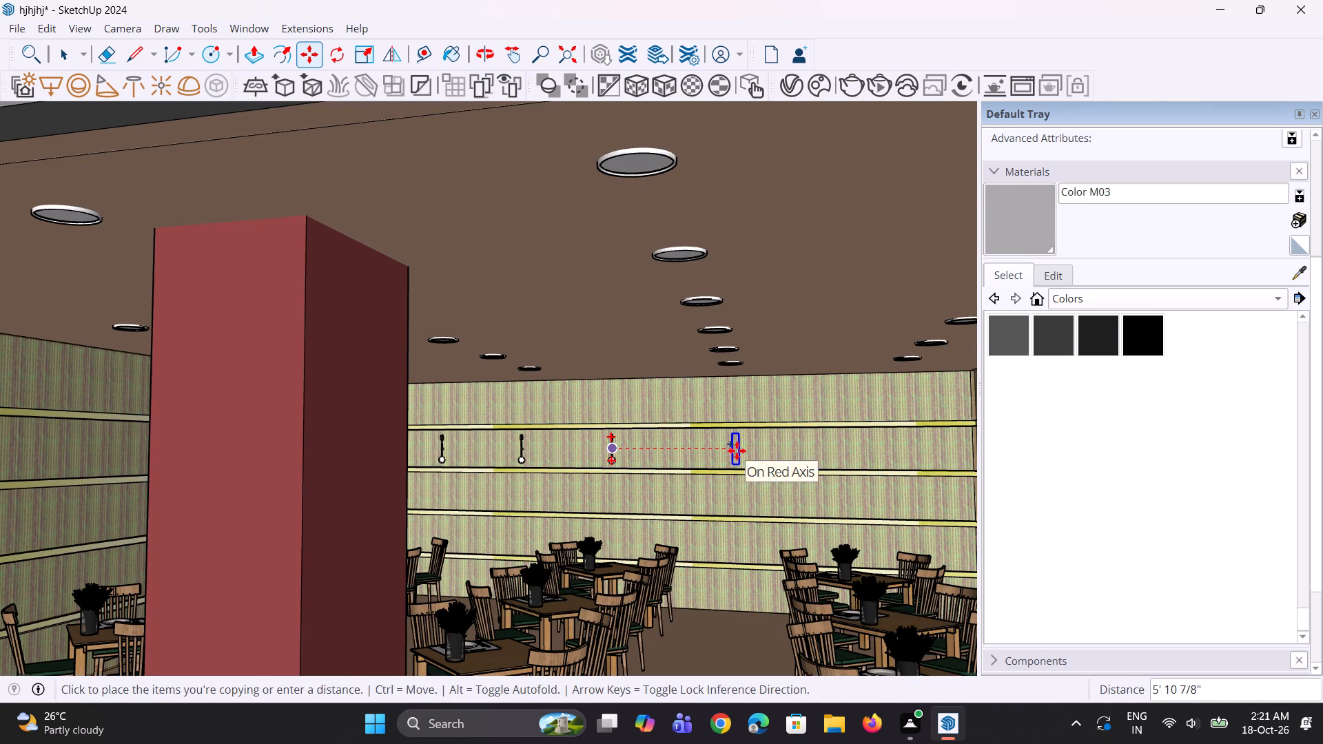
pyautogui.click(738, 451)
# Copy the fifth back-wall lamp about 7' 2" along the band, placing a sixth lamp near the opposite corner.
pyautogui.scroll(-4, 664, 491)
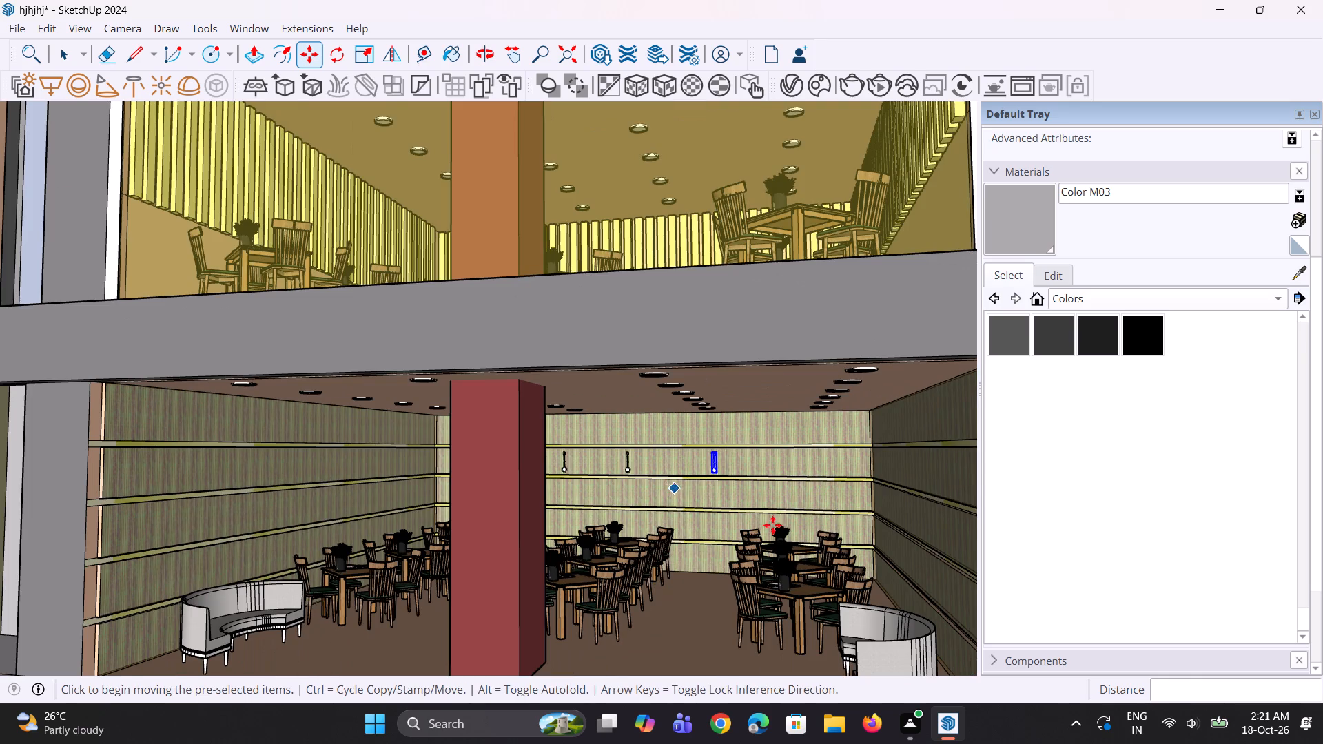
pyautogui.scroll(1, 783, 526)
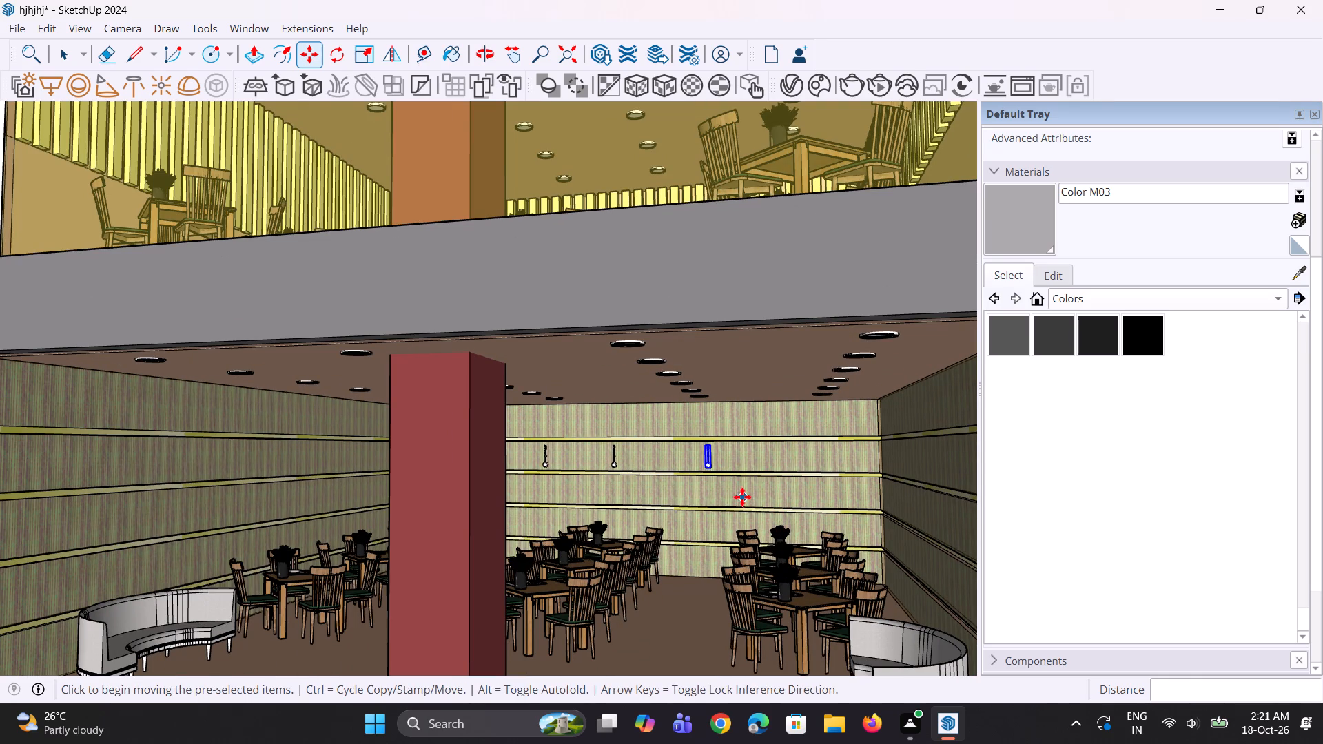
pyautogui.press('m')
pyautogui.click(710, 455)
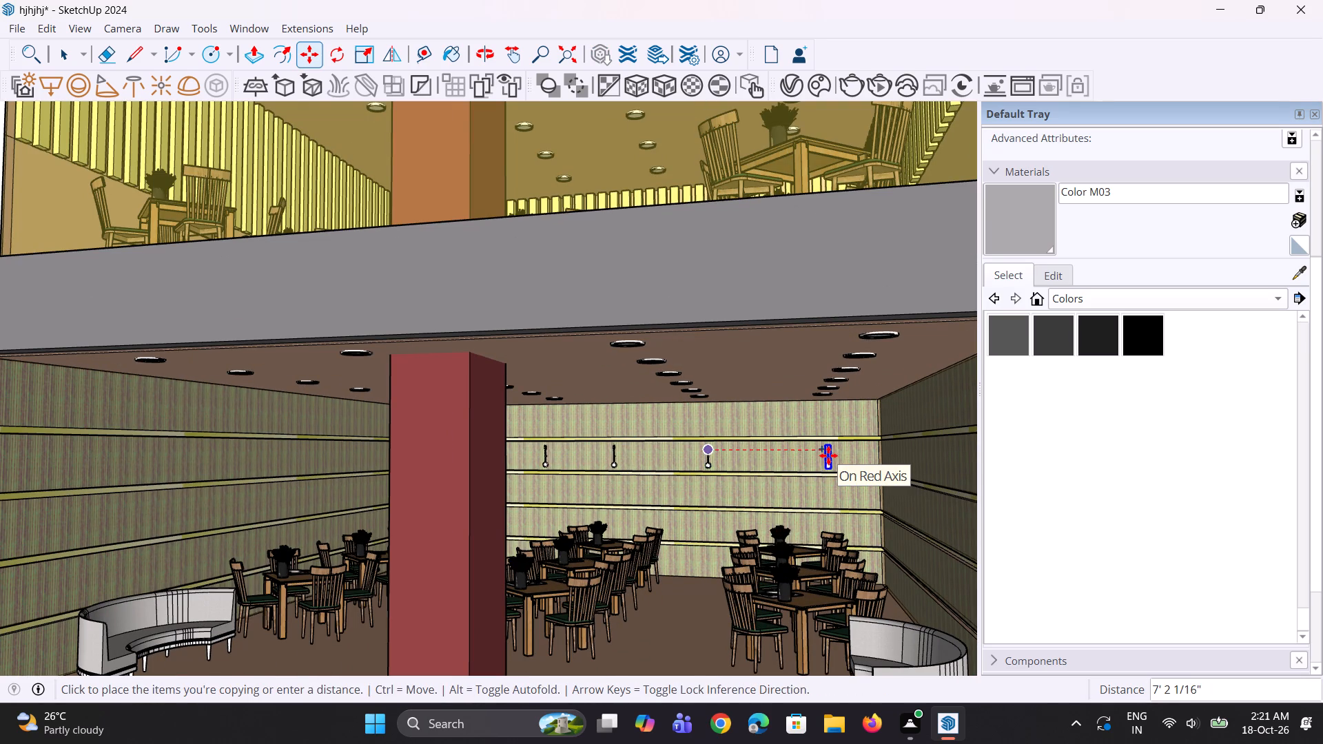
pyautogui.click(828, 455)
pyautogui.moveTo(729, 507); pyautogui.dragTo(704, 506, button='middle')
pyautogui.press('space')
pyautogui.press('space')
pyautogui.press('space')
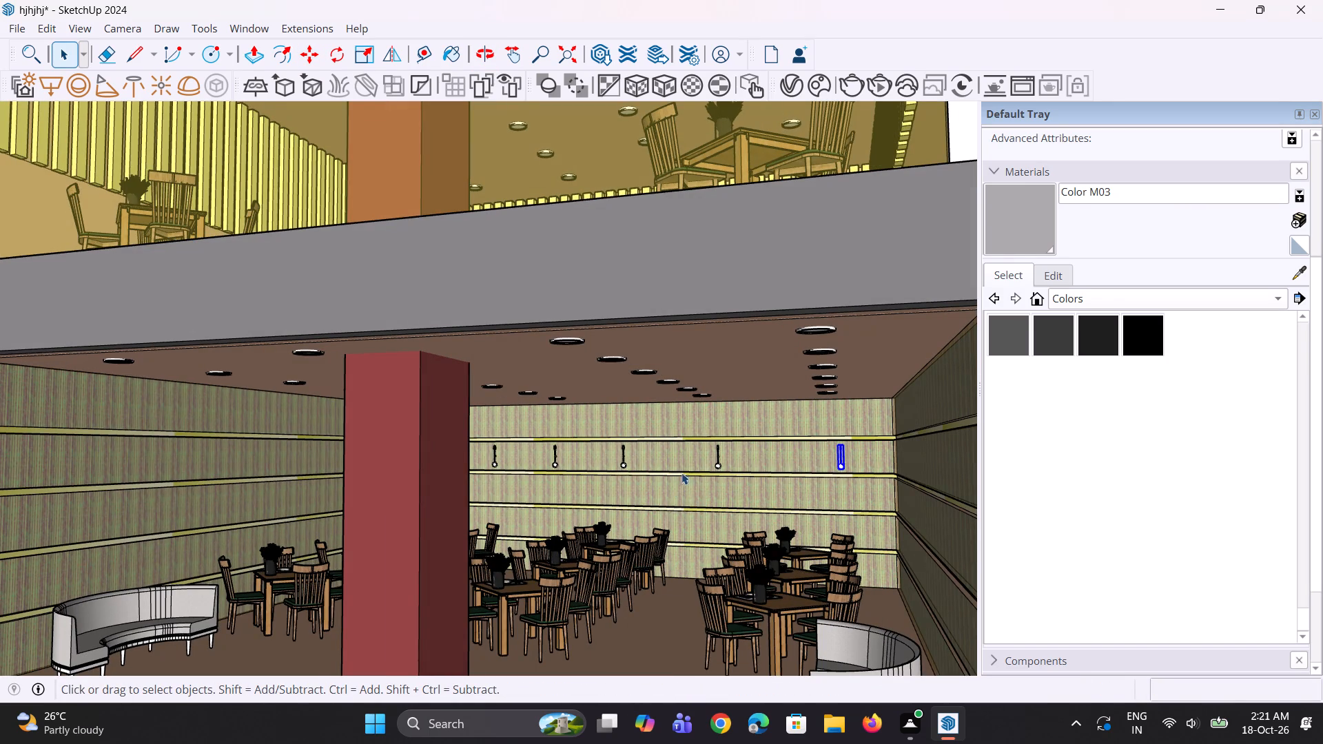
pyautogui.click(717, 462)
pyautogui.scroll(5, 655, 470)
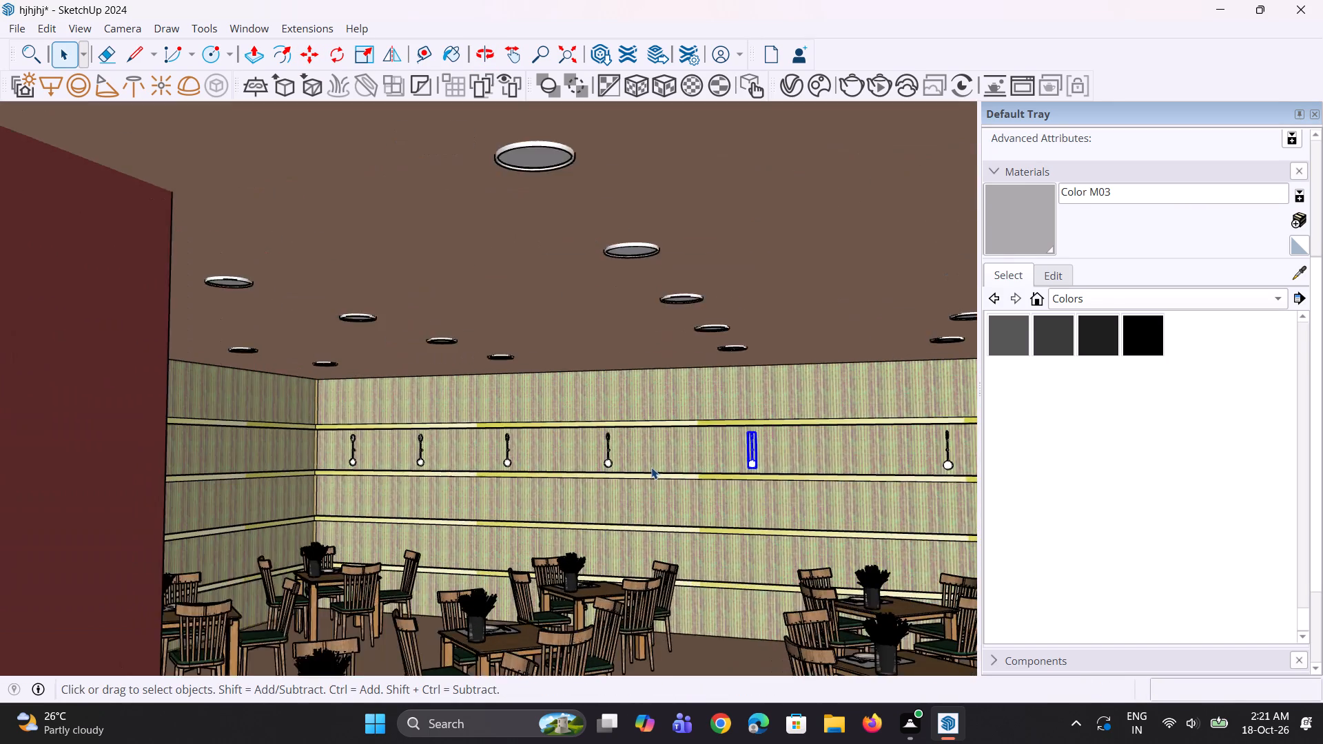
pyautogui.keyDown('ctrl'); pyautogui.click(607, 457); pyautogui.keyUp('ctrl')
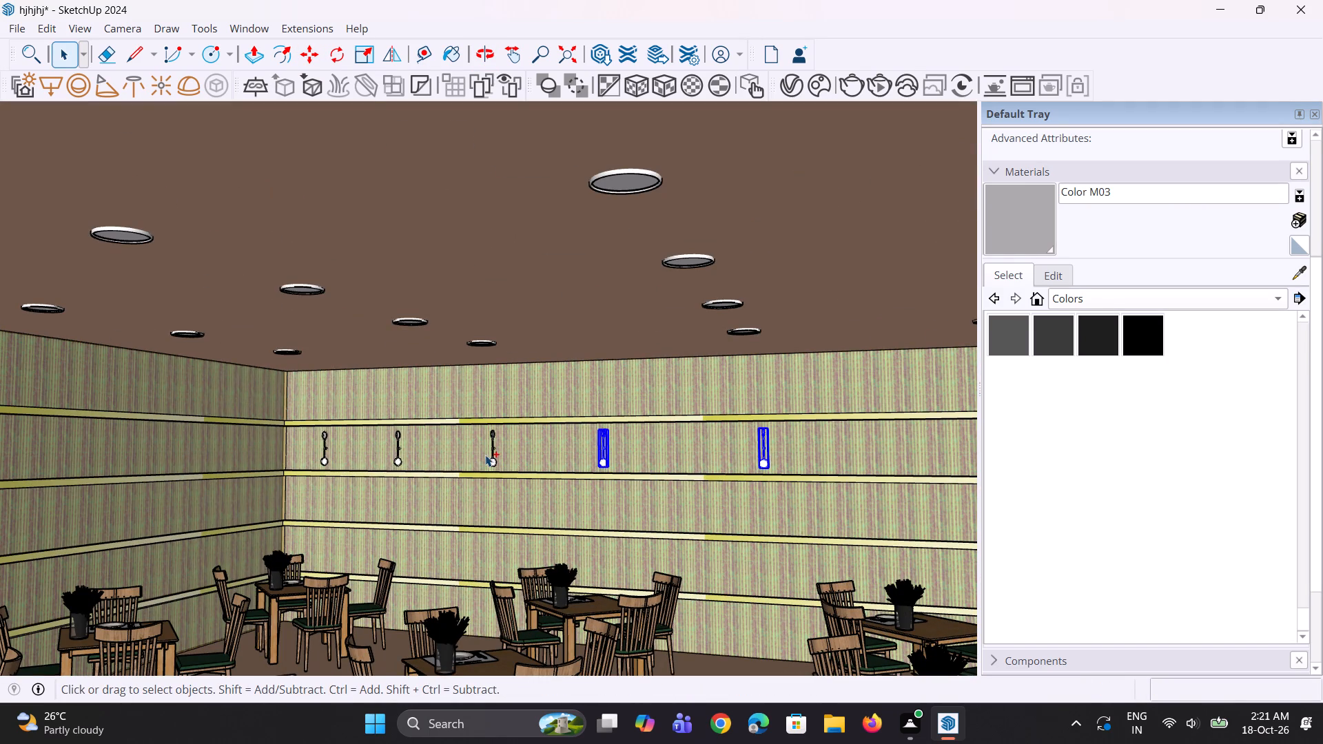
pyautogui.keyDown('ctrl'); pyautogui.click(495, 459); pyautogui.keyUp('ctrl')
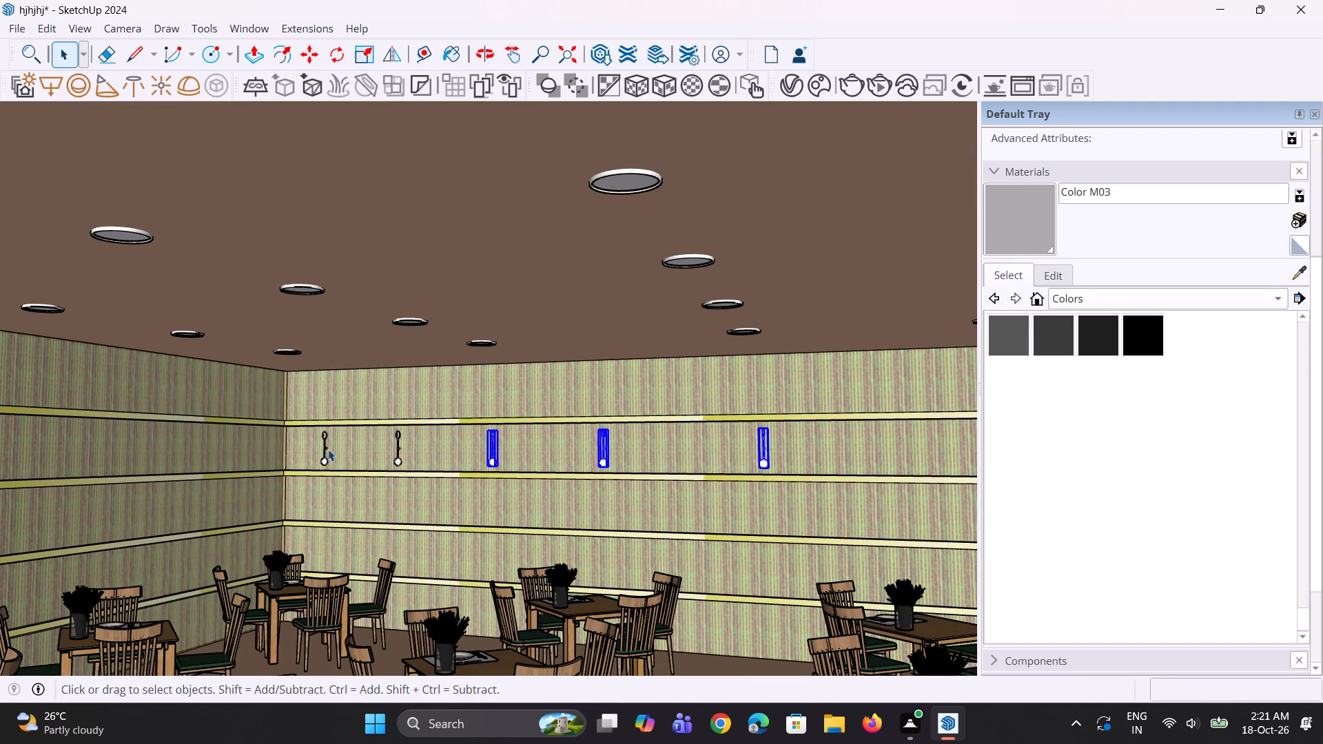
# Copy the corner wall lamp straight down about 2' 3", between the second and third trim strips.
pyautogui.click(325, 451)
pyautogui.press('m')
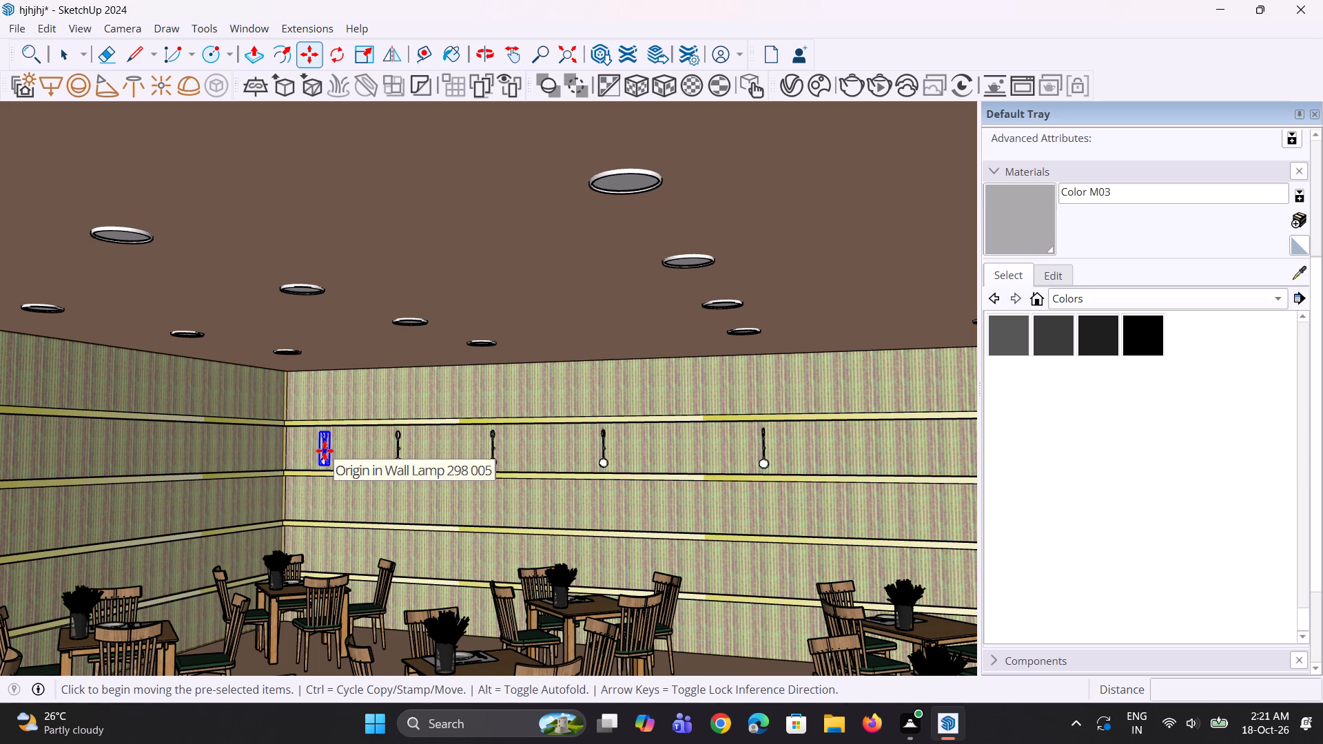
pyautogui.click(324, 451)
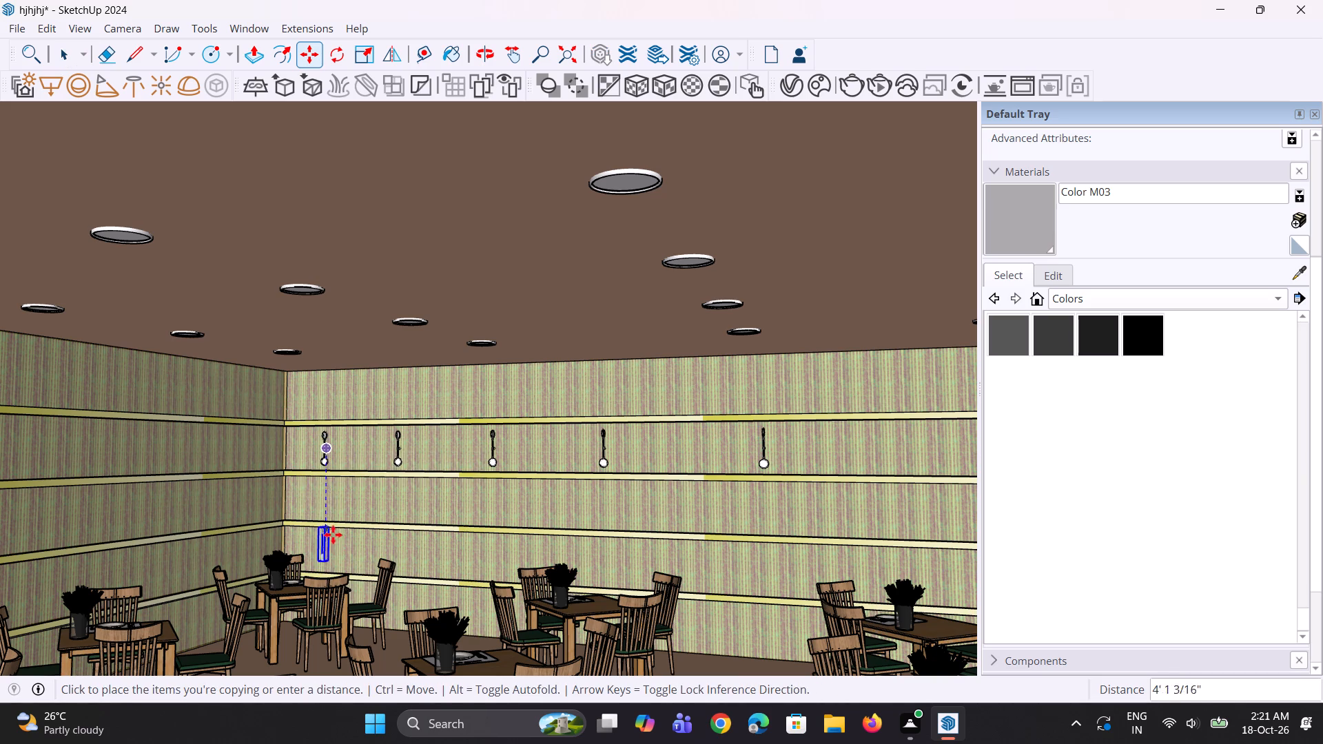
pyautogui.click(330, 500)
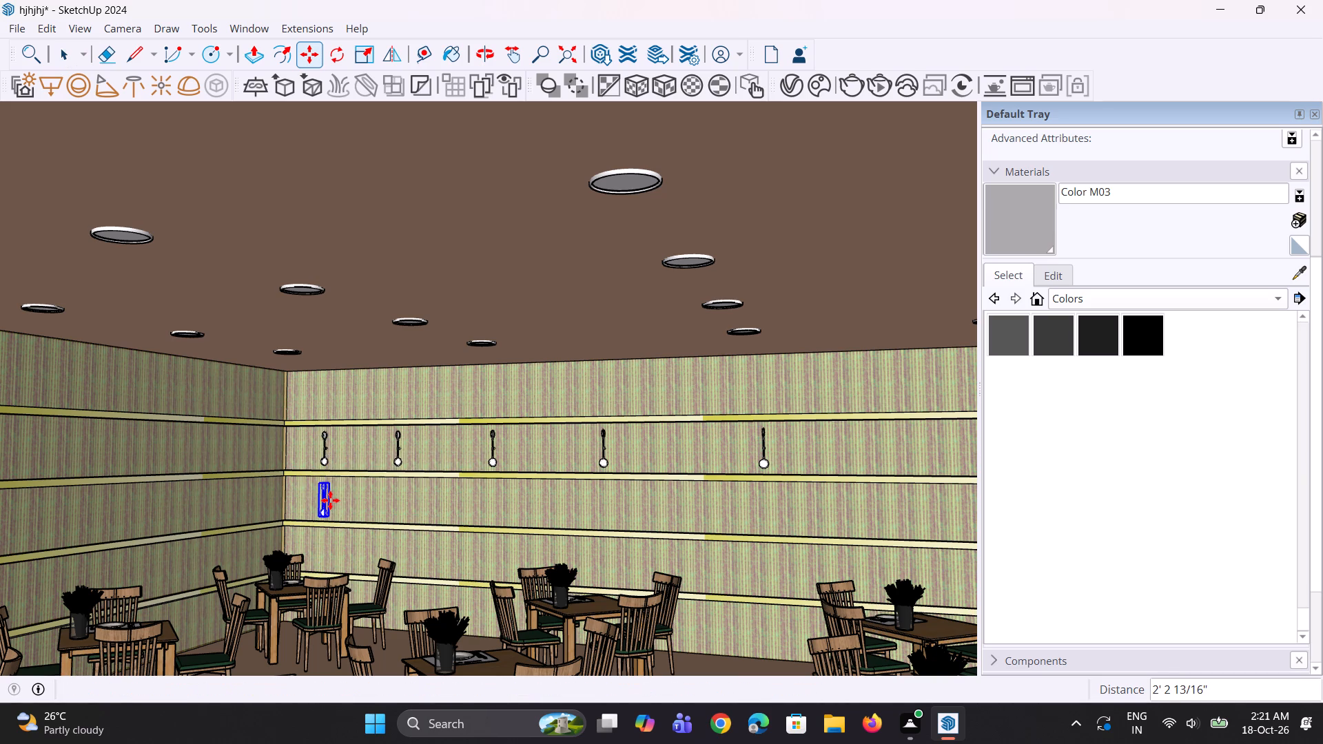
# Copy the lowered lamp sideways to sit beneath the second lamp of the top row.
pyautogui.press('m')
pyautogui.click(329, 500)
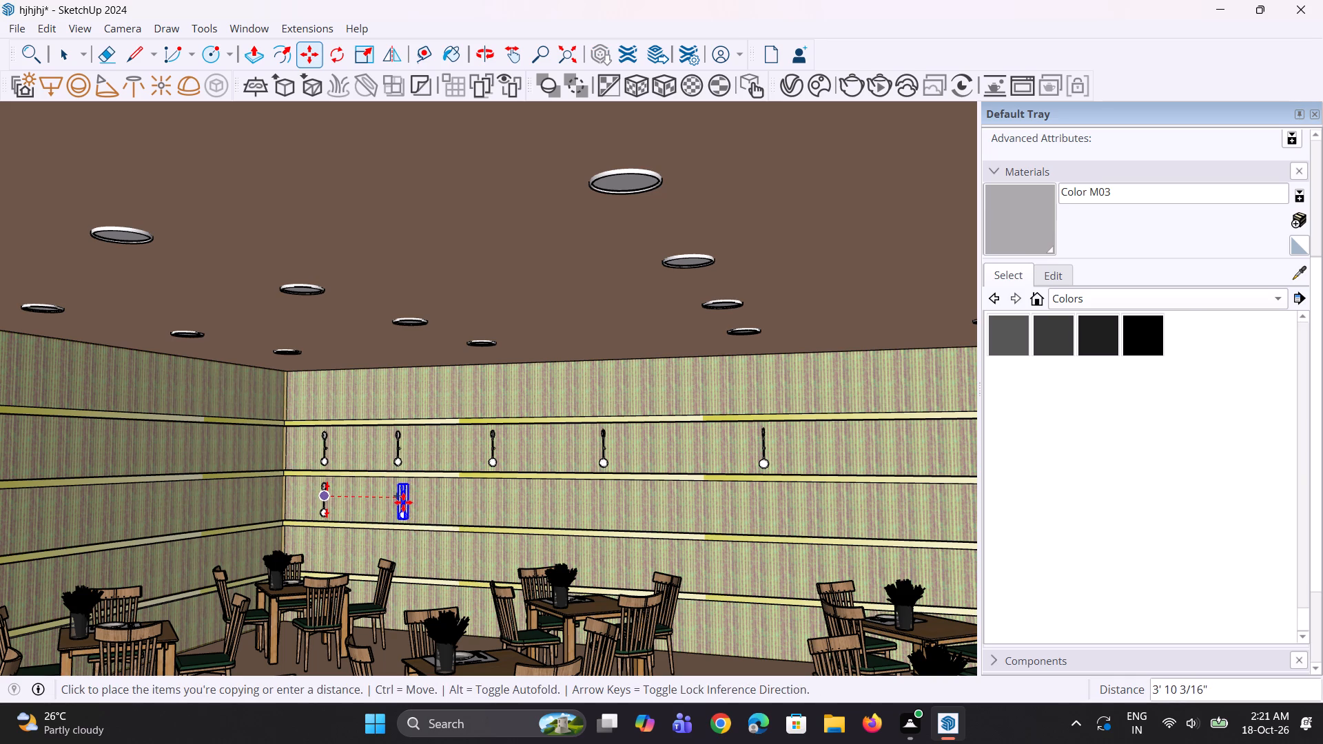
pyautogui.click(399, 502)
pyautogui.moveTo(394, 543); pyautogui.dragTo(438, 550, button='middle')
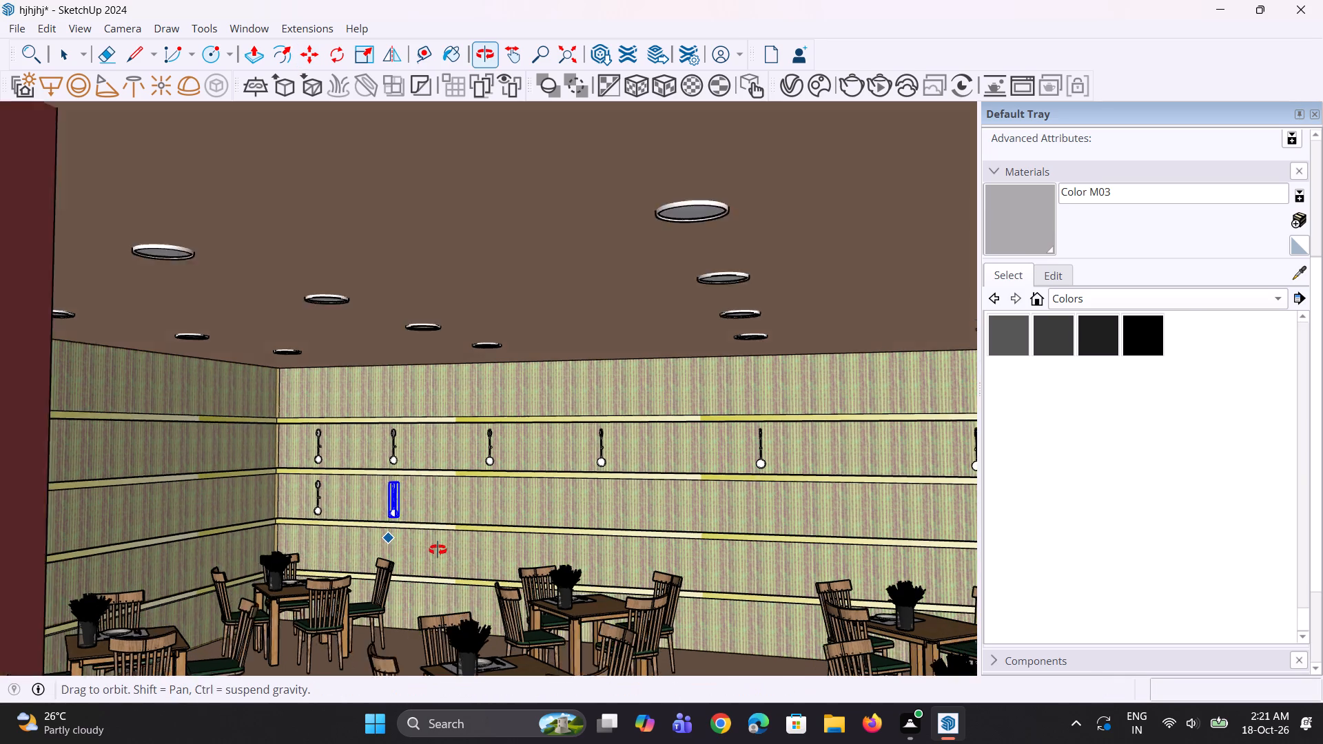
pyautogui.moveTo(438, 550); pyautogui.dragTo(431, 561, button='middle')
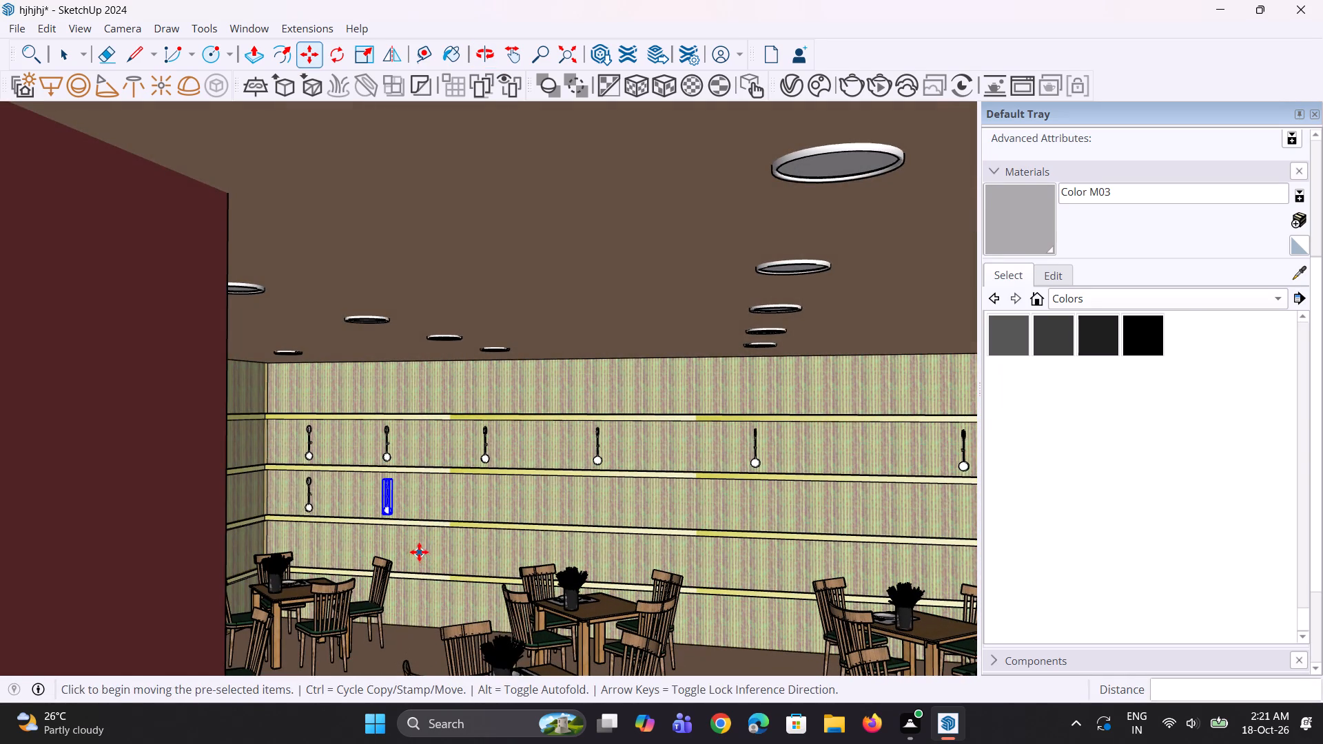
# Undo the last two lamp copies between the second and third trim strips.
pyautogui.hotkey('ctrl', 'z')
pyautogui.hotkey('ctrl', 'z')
# Copy the corner wall lamp straight down to sit between the third and fourth trim strips from the top.
pyautogui.press('space')
pyautogui.click(309, 449)
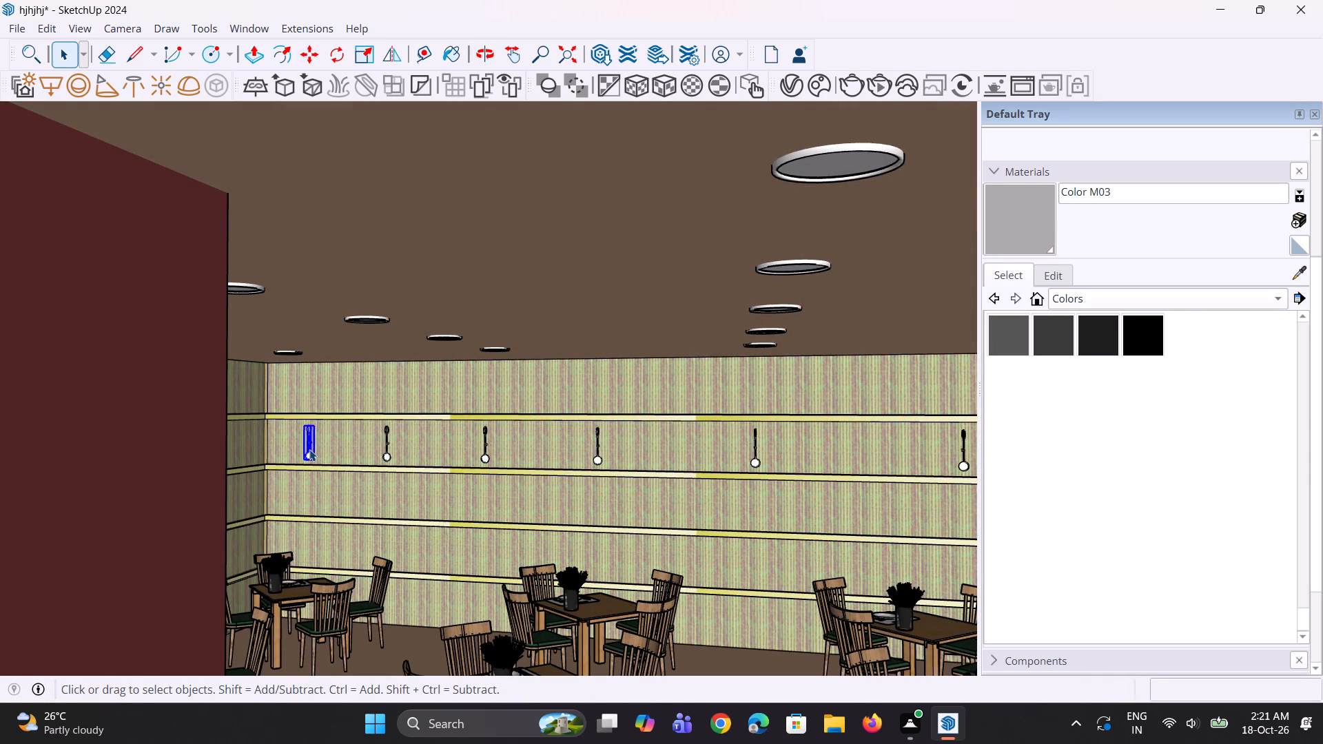
pyautogui.press('m')
pyautogui.click(309, 449)
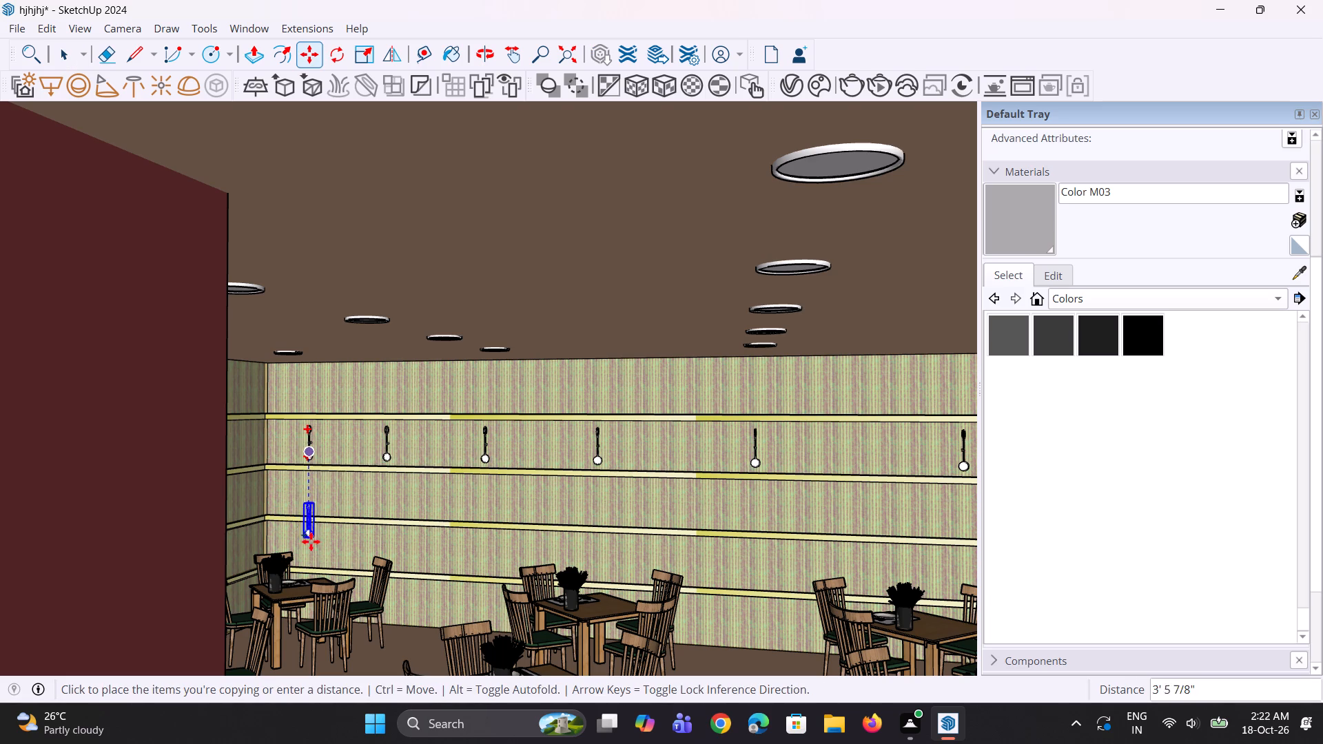
pyautogui.click(315, 555)
# Copy the lower-row corner lamp sideways along its band, placing a second lamp near the chair at the corner table.
pyautogui.moveTo(327, 571); pyautogui.dragTo(316, 586, button='middle')
pyautogui.scroll(4, 314, 574)
pyautogui.press('m')
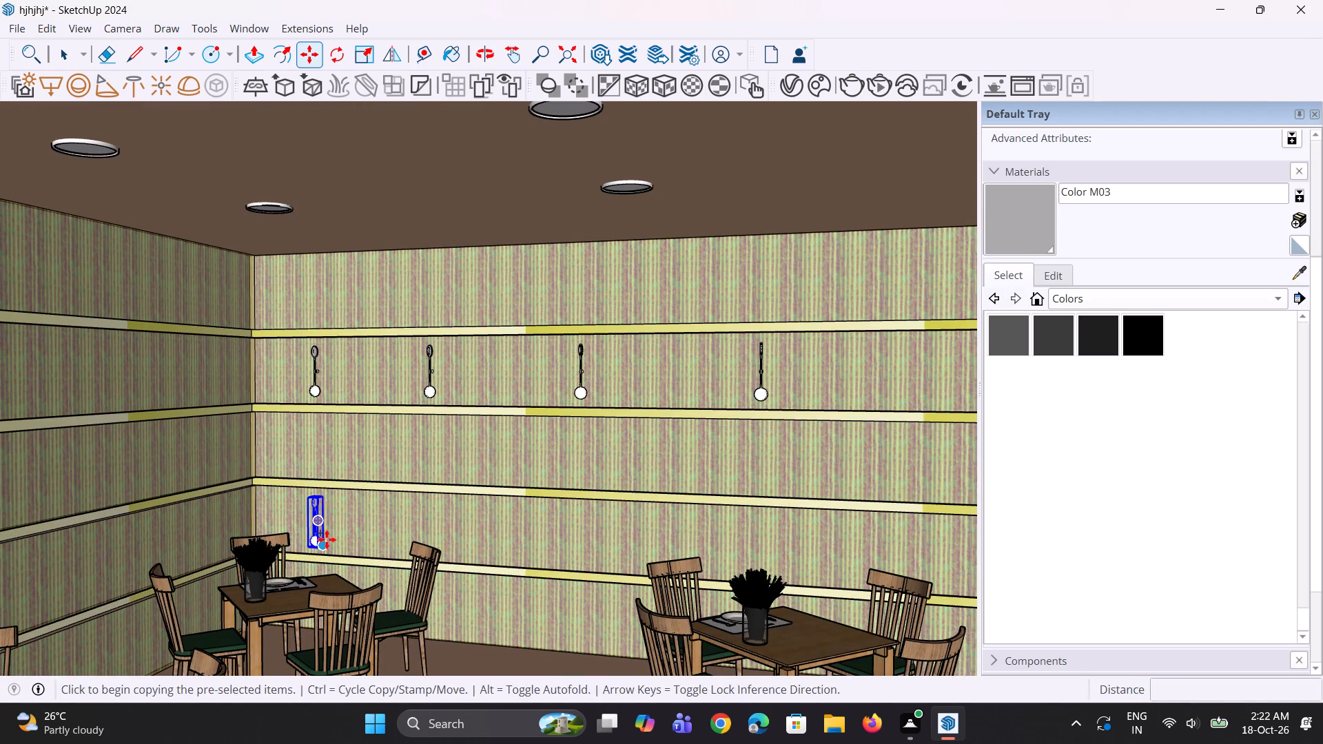
pyautogui.click(327, 539)
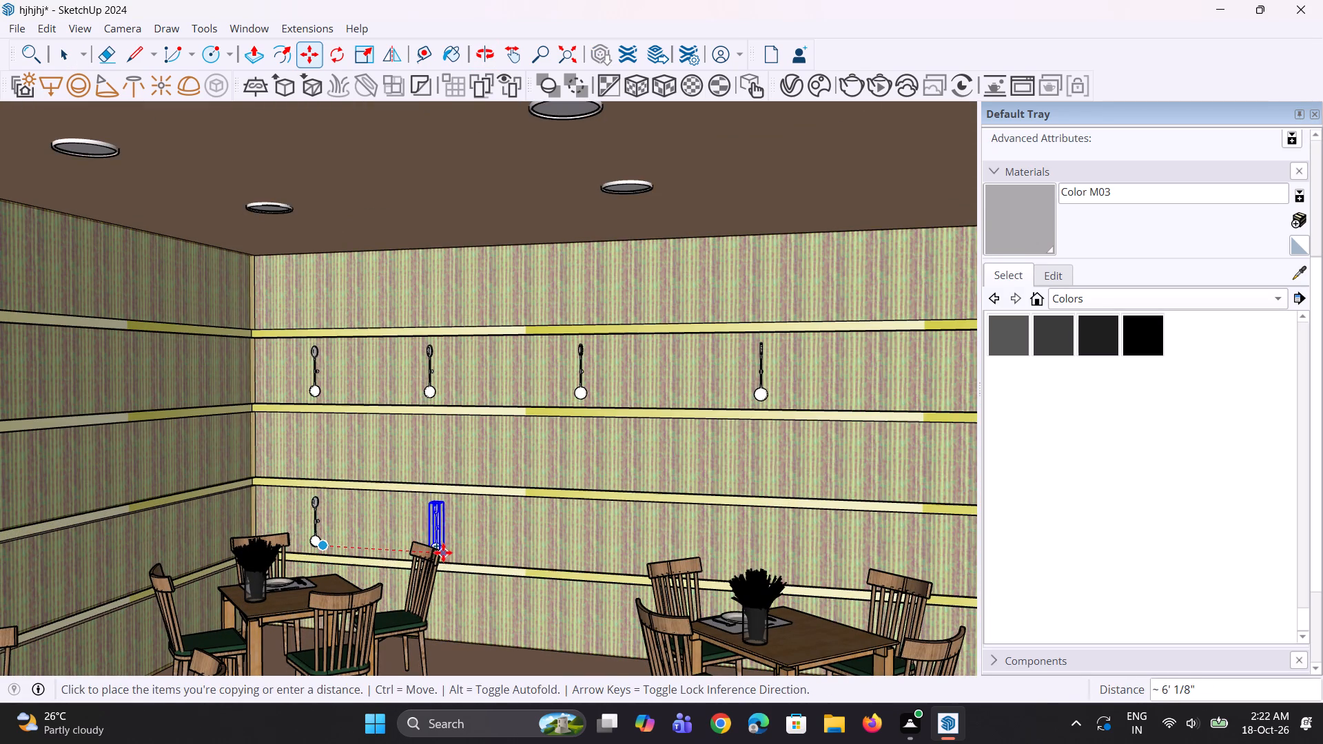
pyautogui.click(451, 550)
# Move the second lower-row lamp about 8" back toward the corner lamp.
pyautogui.moveTo(434, 596); pyautogui.dragTo(417, 634, button='middle')
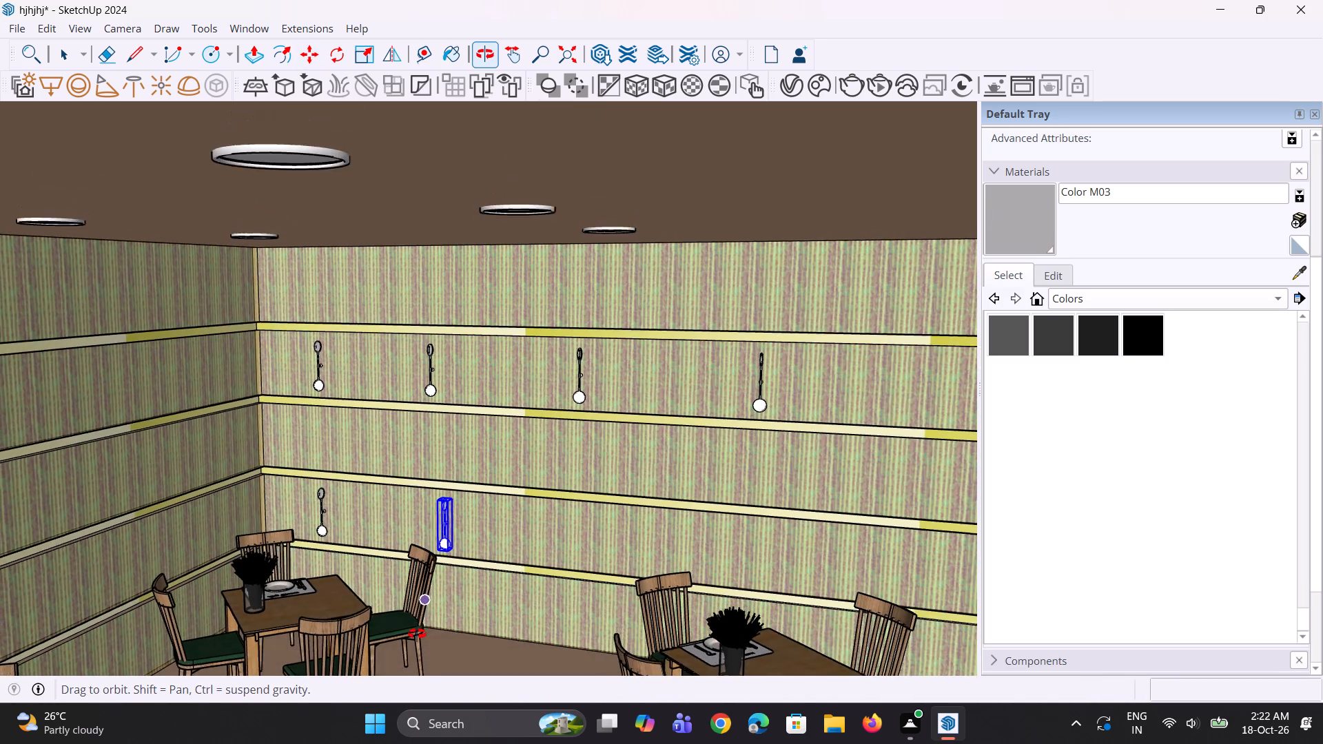
pyautogui.moveTo(417, 634); pyautogui.dragTo(445, 626, button='middle')
pyautogui.scroll(9, 476, 541)
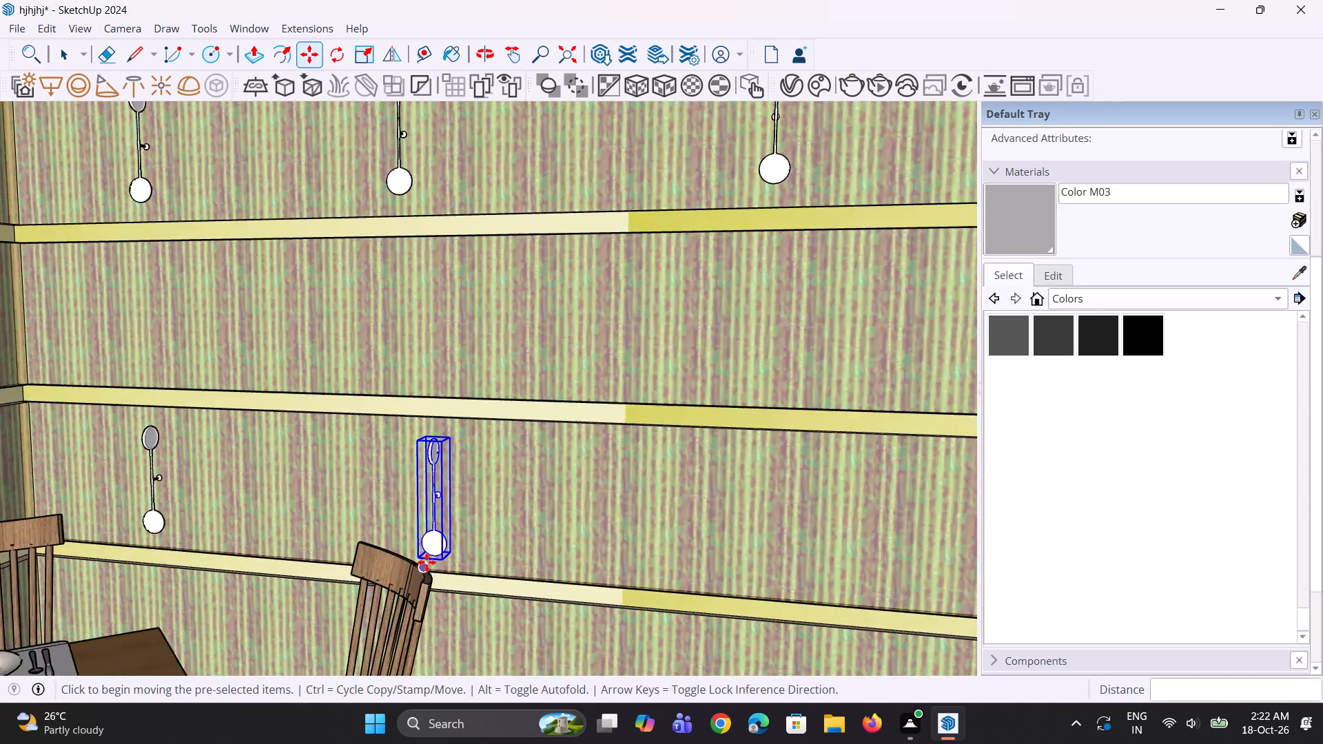
pyautogui.moveTo(424, 570); pyautogui.dragTo(495, 644, button='middle')
pyautogui.click(427, 566)
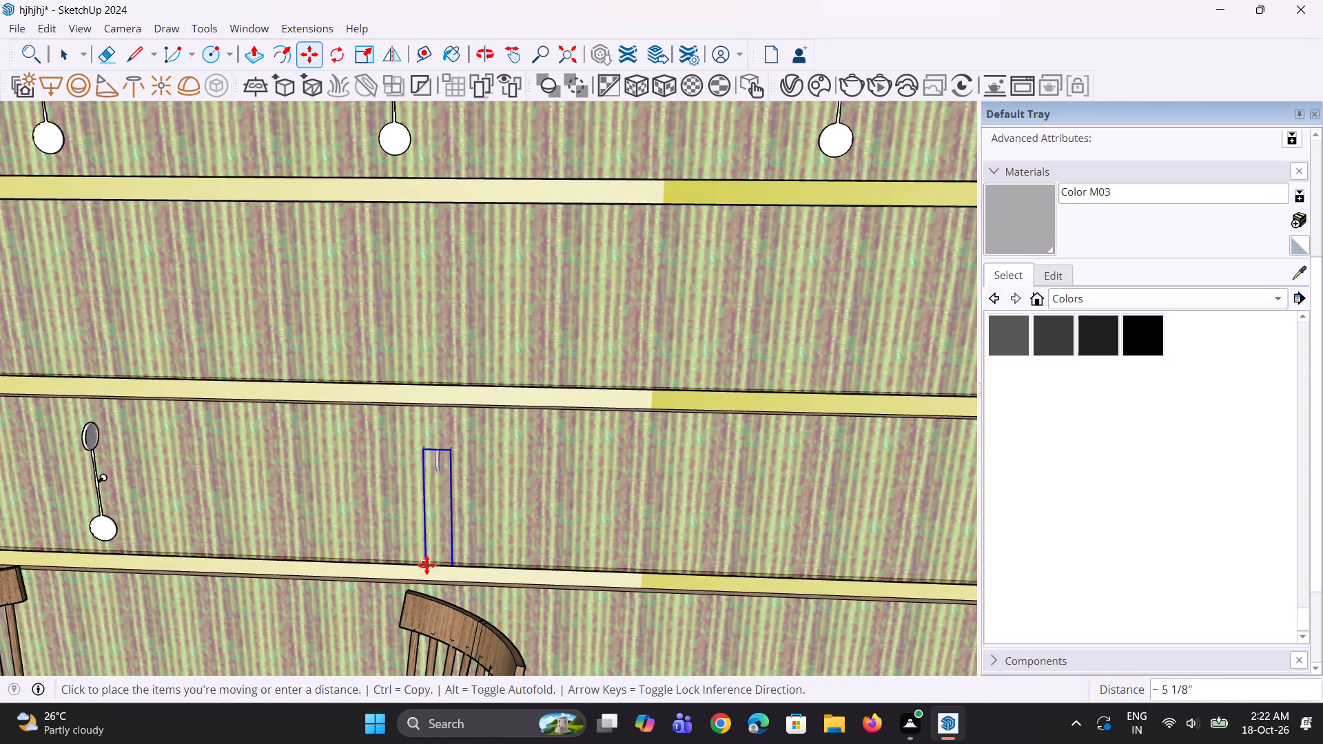
pyautogui.press('Escape')
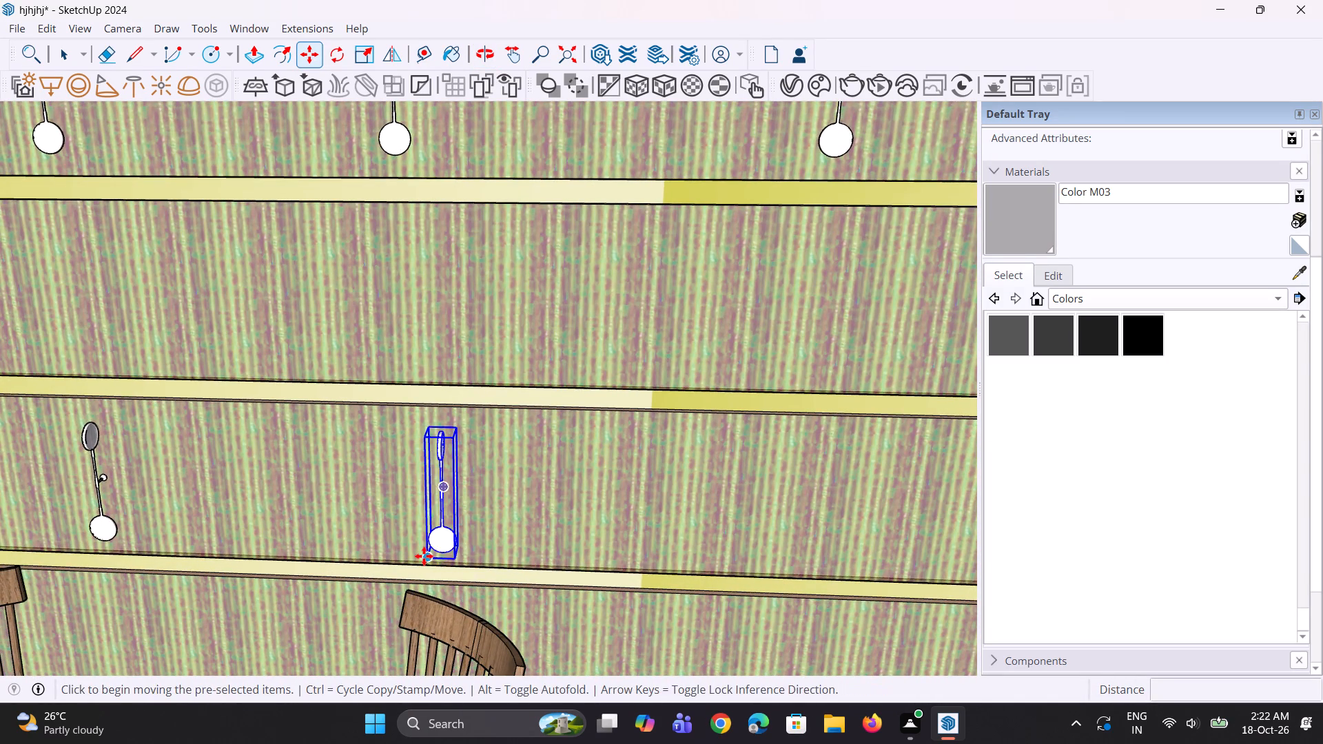
pyautogui.click(424, 556)
pyautogui.click(371, 552)
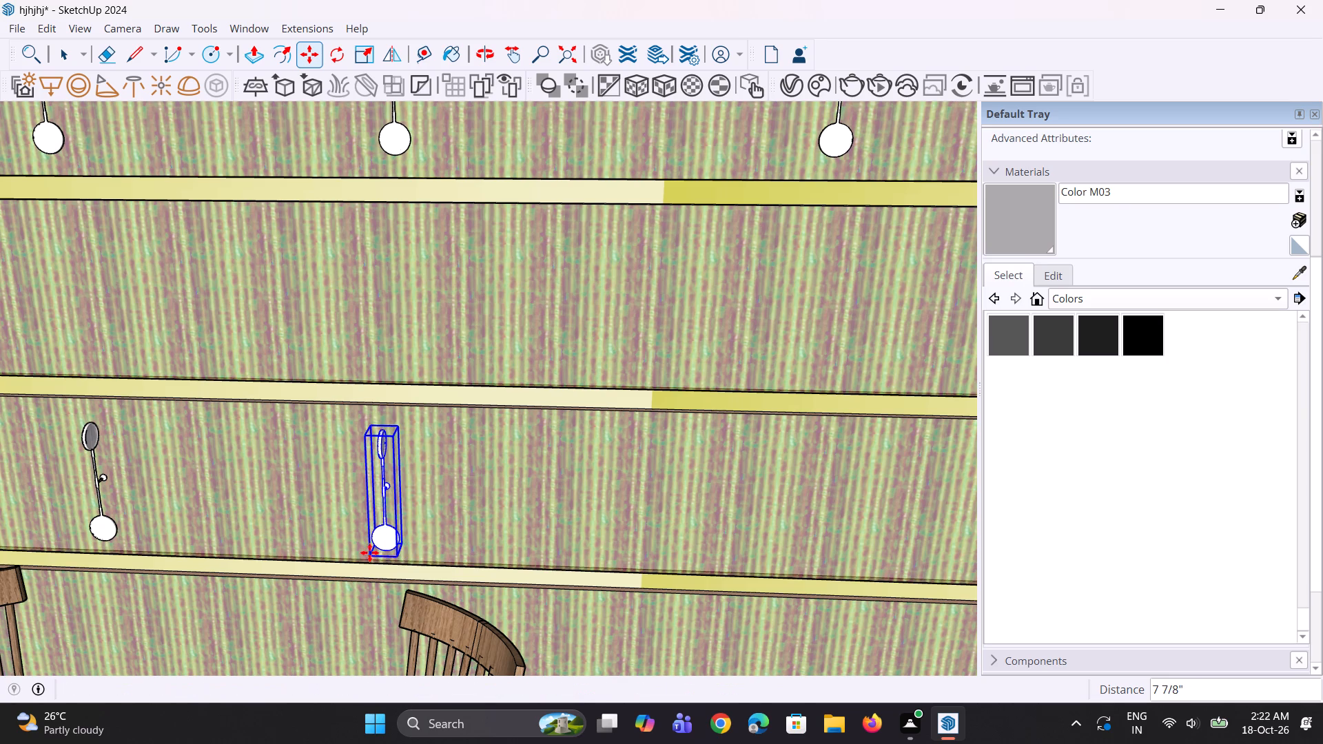
# Copy the second lower-row wall lamp sideways along its band, placing a third lamp roughly beneath the third upper-row lamp.
pyautogui.scroll(-5, 355, 545)
pyautogui.moveTo(402, 572); pyautogui.dragTo(405, 558, button='middle')
pyautogui.scroll(1, 404, 562)
pyautogui.press('m')
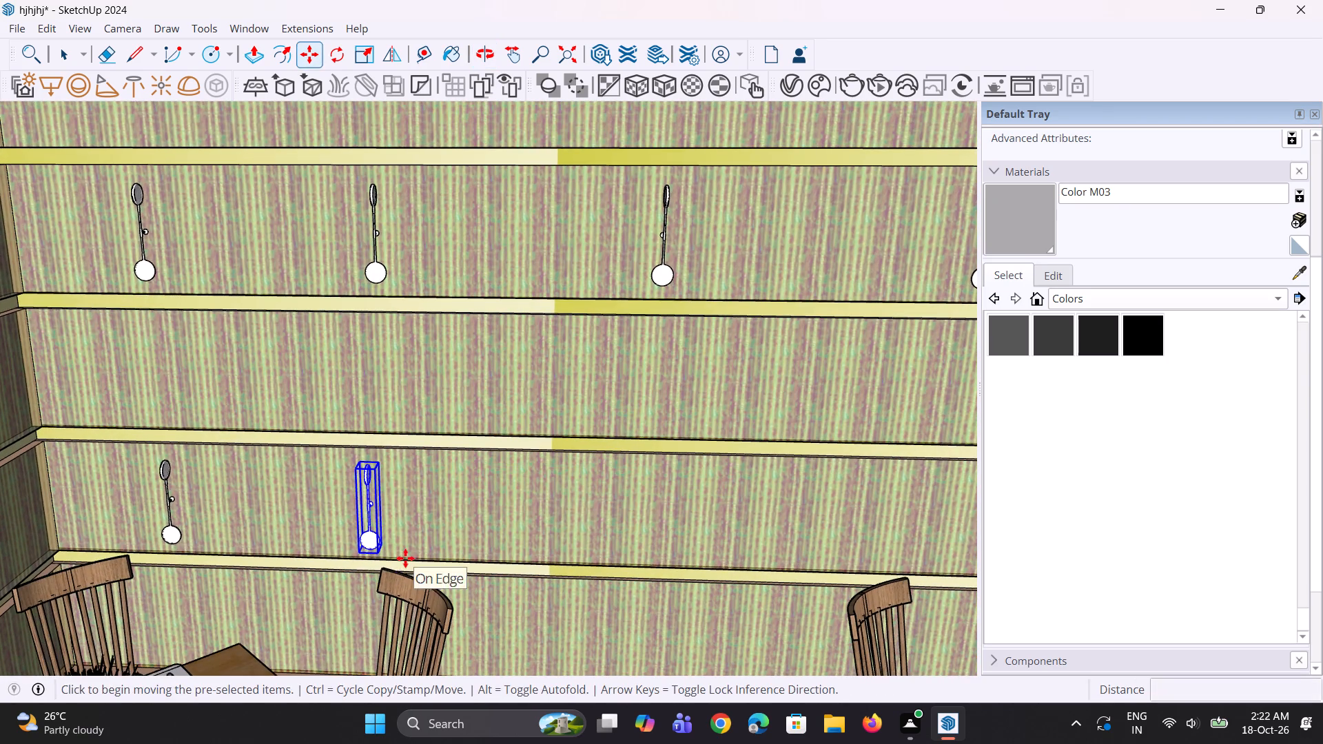
pyautogui.click(382, 550)
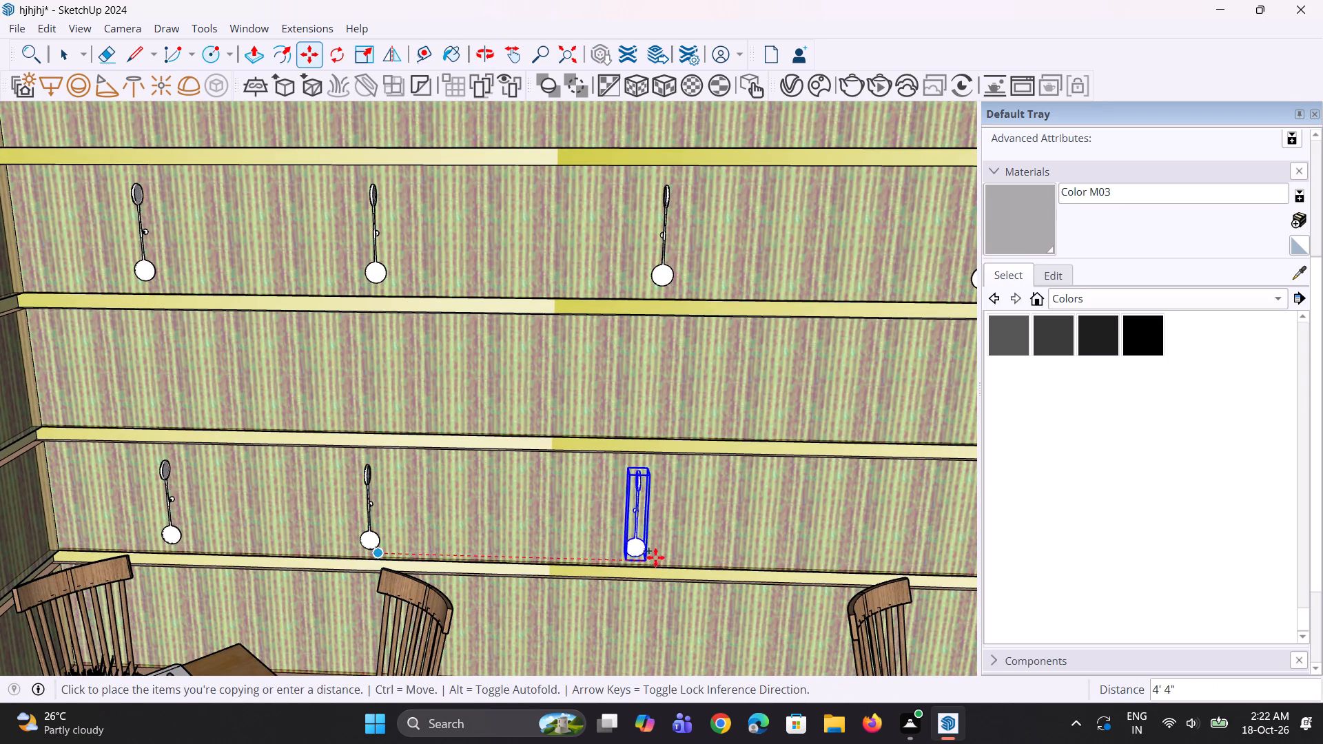
pyautogui.click(675, 559)
pyautogui.scroll(-5, 527, 548)
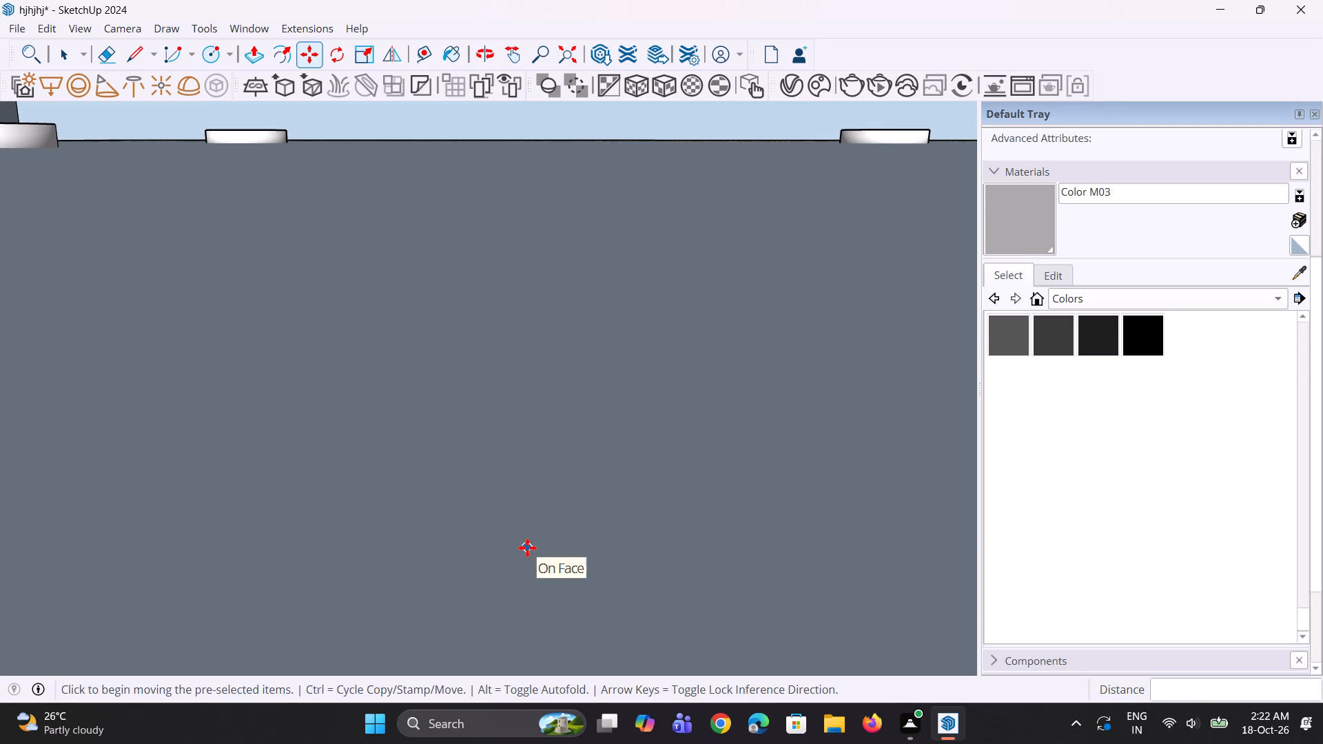
# Copy the third lower-row lamp about 4' 3" along the red axis, placing a fourth lamp beneath the fourth upper-row lamp.
pyautogui.click(566, 61)
pyautogui.scroll(1, 595, 639)
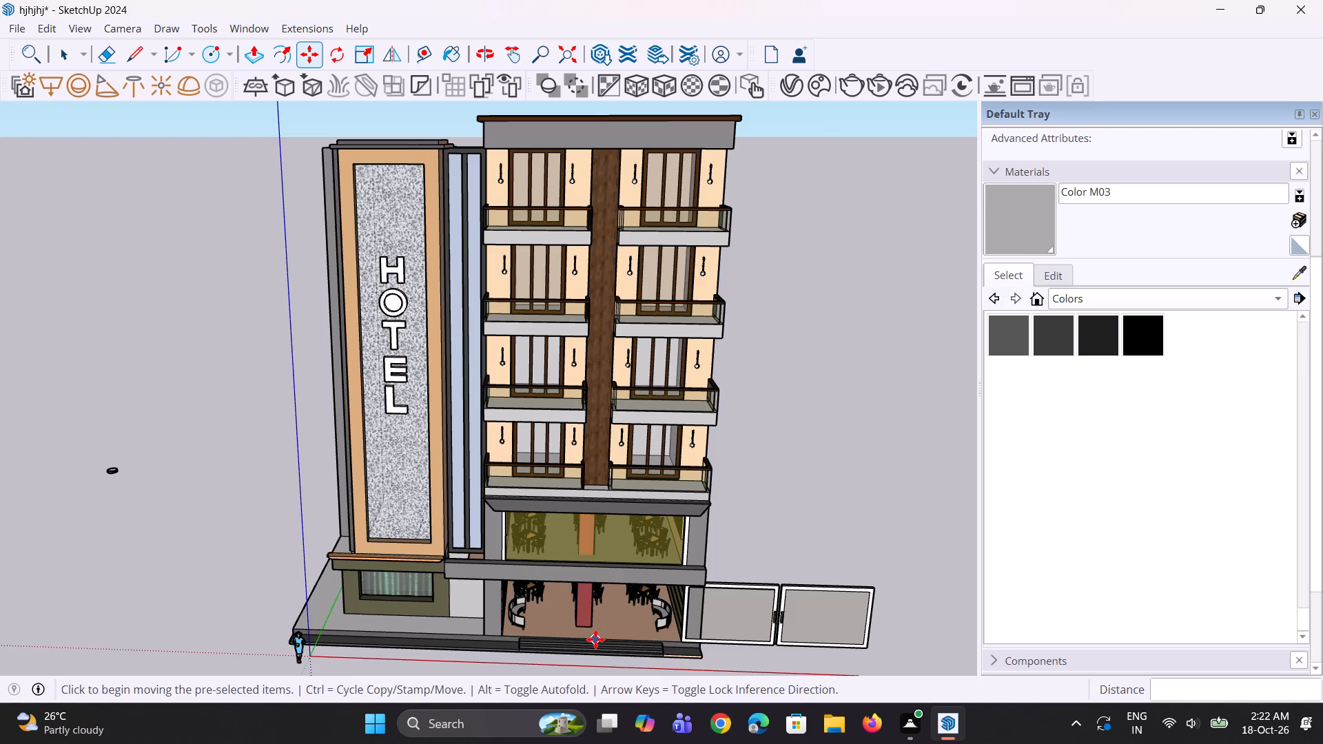
pyautogui.scroll(4, 595, 639)
pyautogui.moveTo(597, 621); pyautogui.dragTo(566, 446, button='middle')
pyautogui.scroll(18, 568, 569)
pyautogui.moveTo(541, 584); pyautogui.dragTo(559, 640, button='middle')
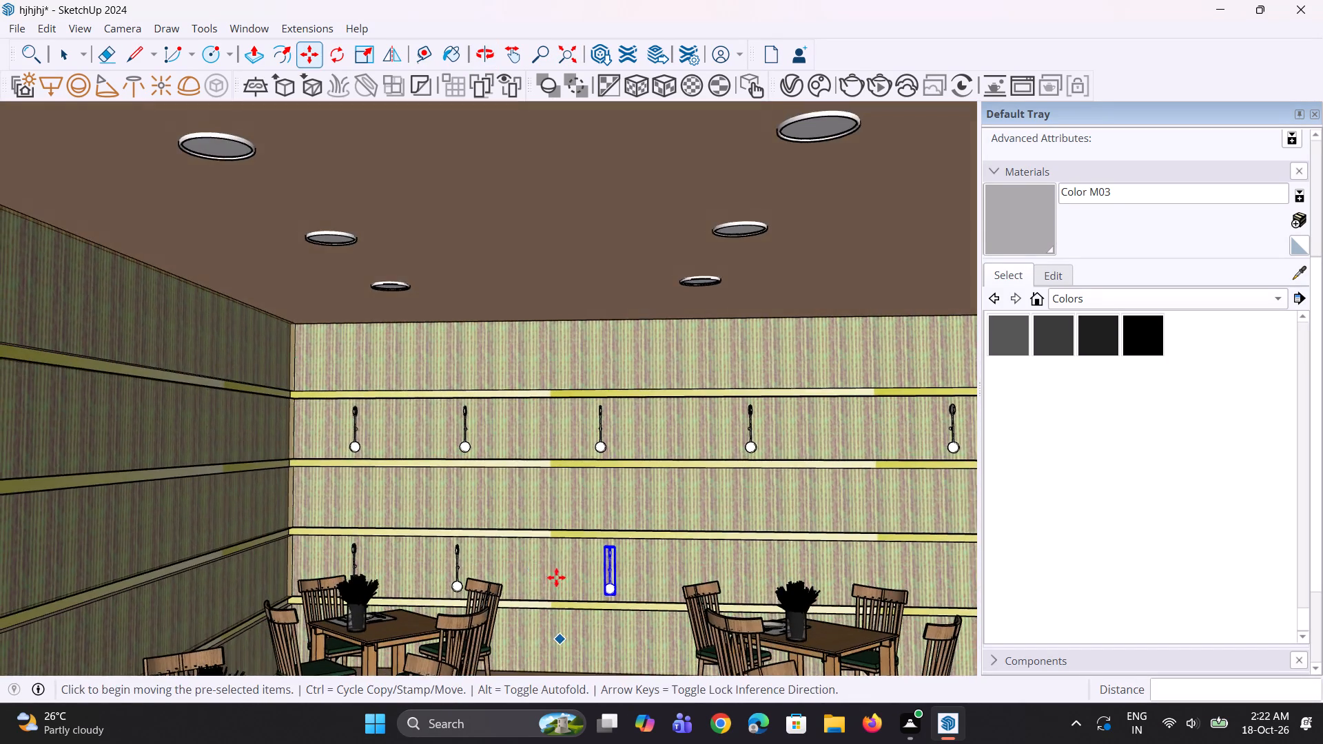
pyautogui.scroll(-10, 526, 539)
pyautogui.moveTo(777, 602); pyautogui.dragTo(692, 610, button='middle')
pyautogui.scroll(3, 644, 577)
pyautogui.press('m')
pyautogui.scroll(3, 613, 572)
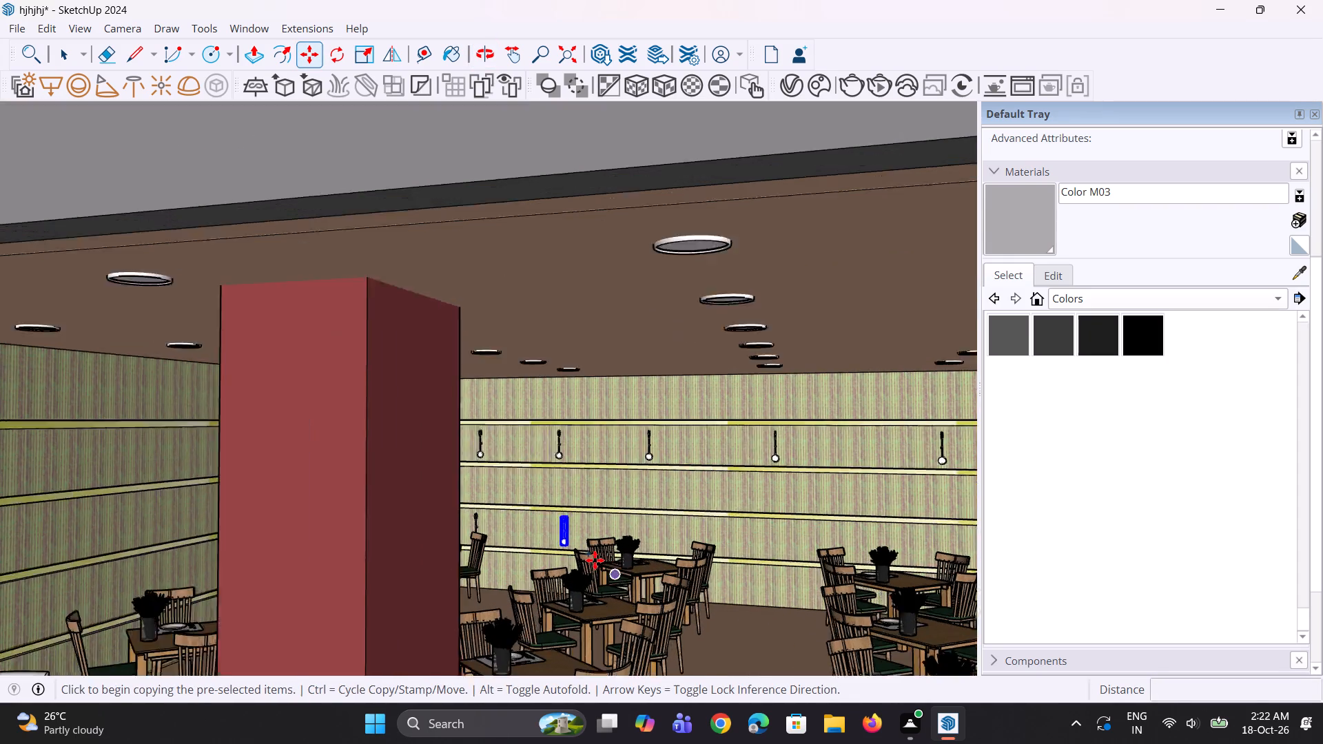
pyautogui.scroll(3, 595, 560)
pyautogui.click(557, 543)
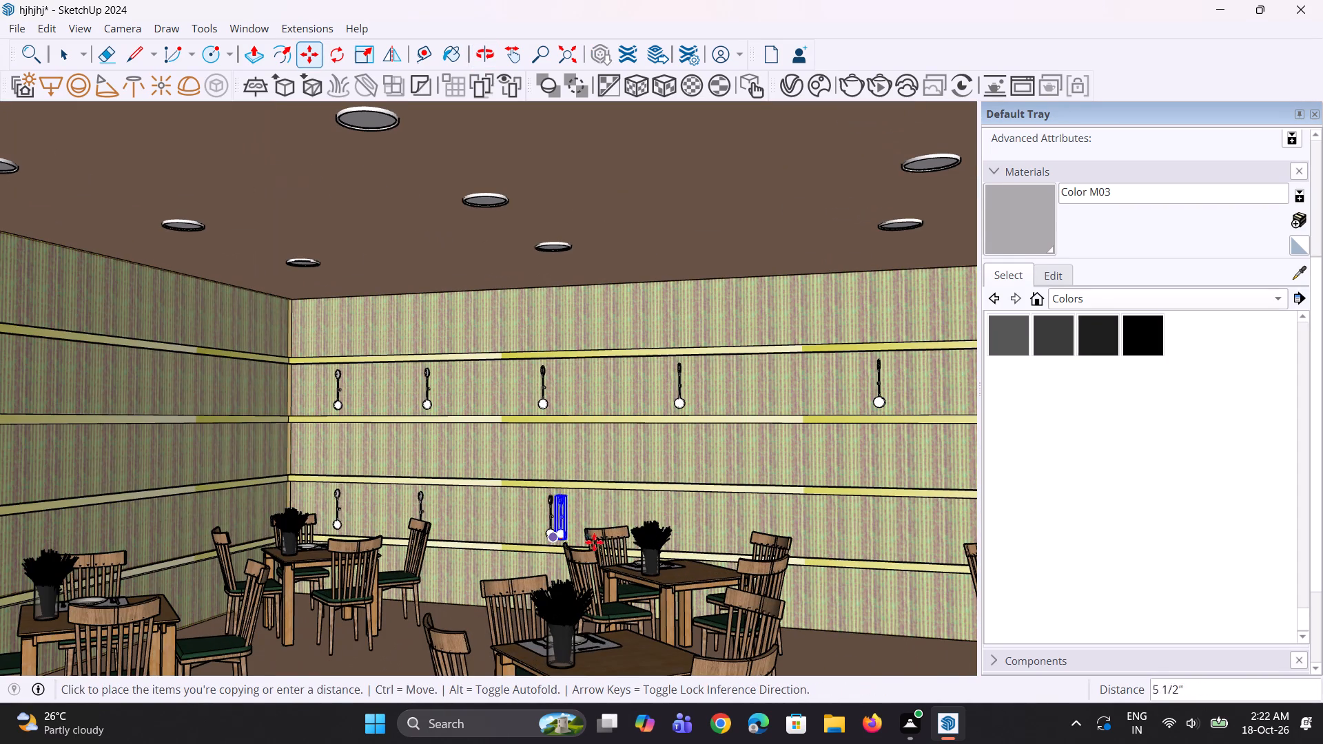
pyautogui.click(682, 542)
# Copy the fourth lower-row lamp sideways along its band, placing a fifth lamp beneath the fifth upper-row lamp.
pyautogui.scroll(-4, 669, 540)
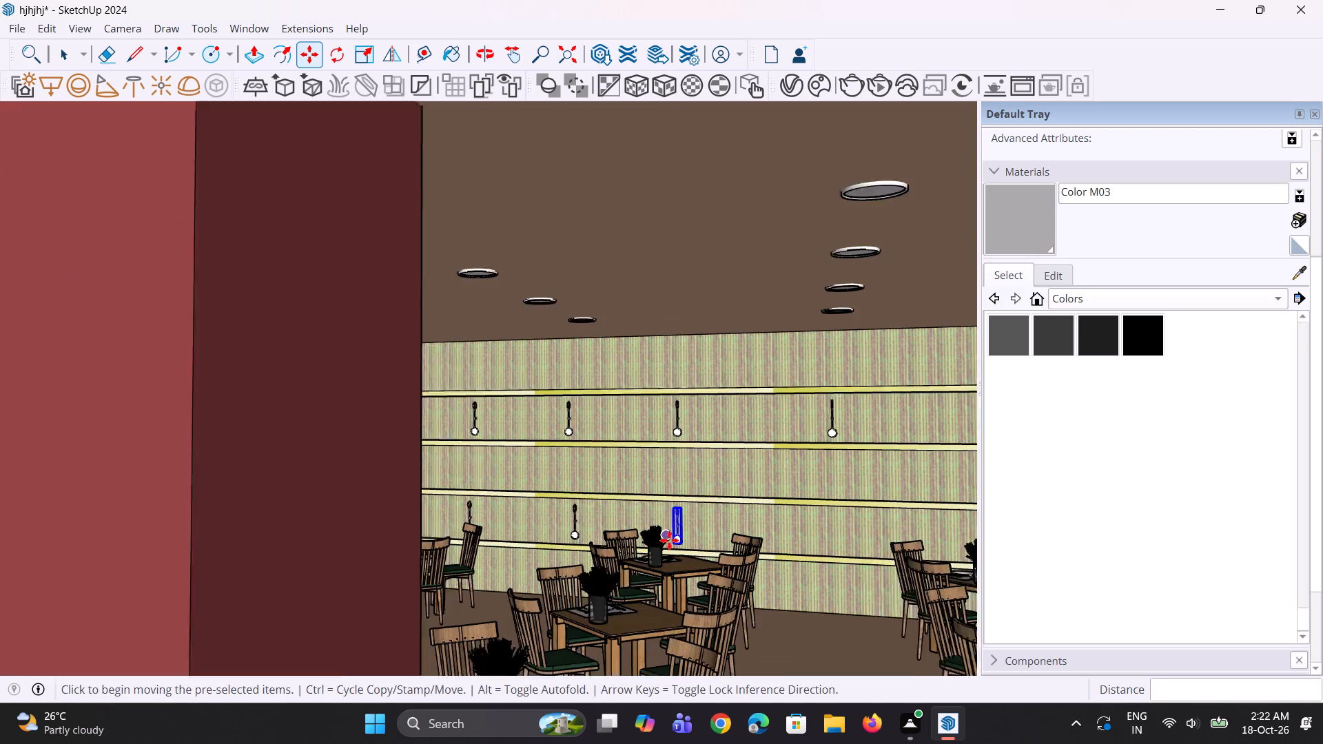
pyautogui.press('m')
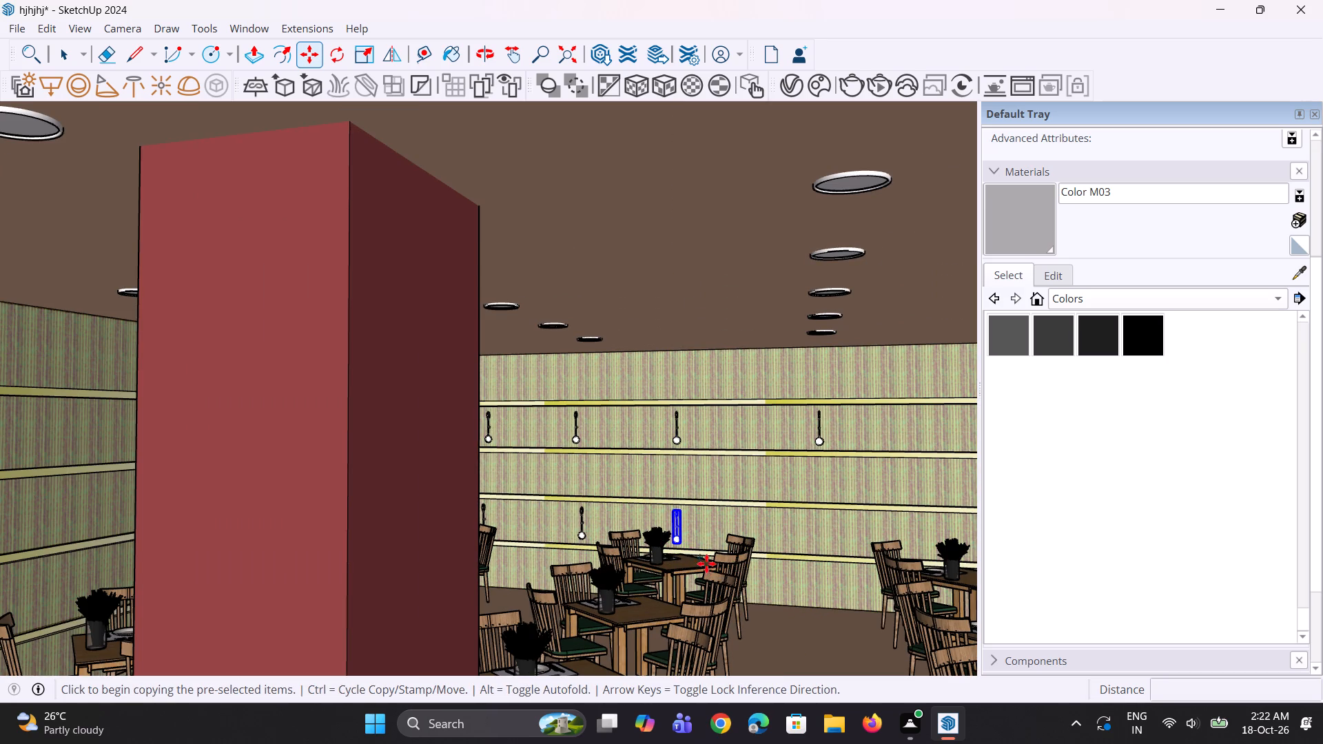
pyautogui.scroll(4, 693, 551)
pyautogui.click(681, 547)
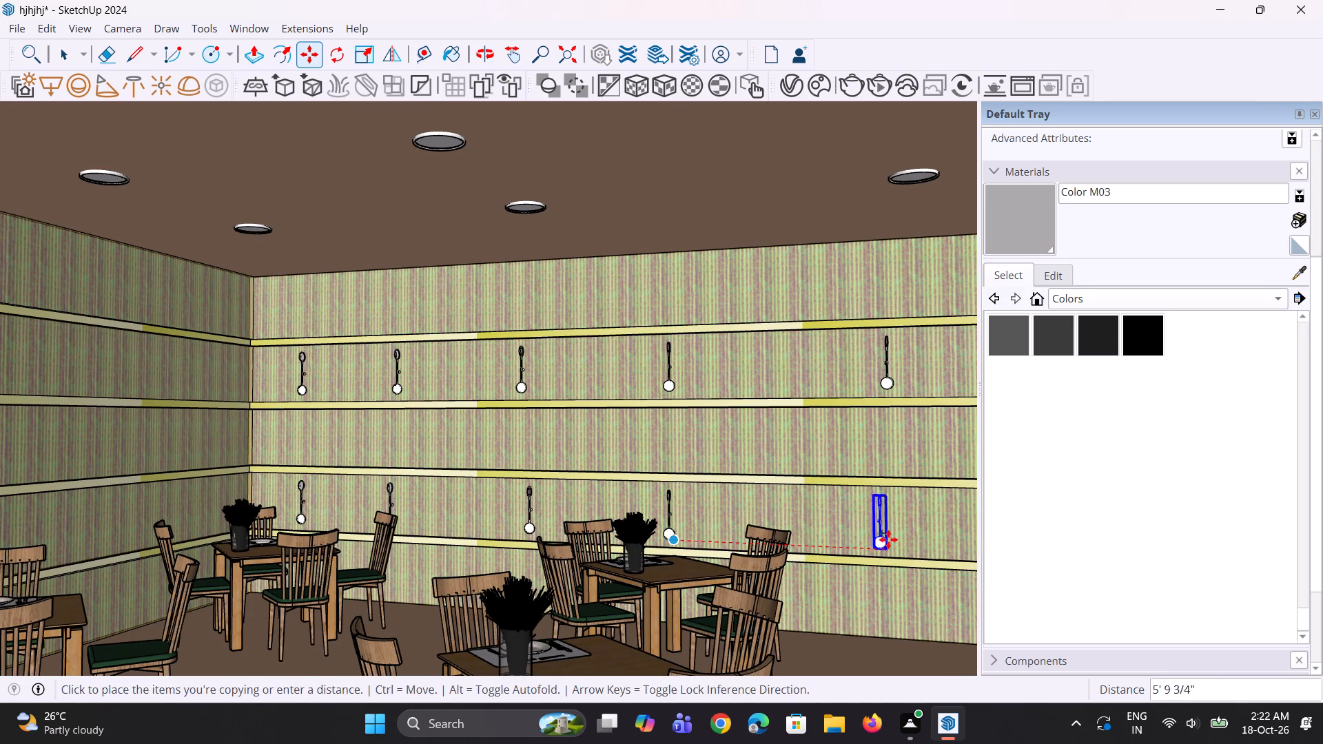
pyautogui.click(894, 542)
# Copy the fifth lower-row lamp about 6' 9" along its band, placing a sixth lamp near the sixth upper-row lamp.
pyautogui.scroll(-1, 729, 579)
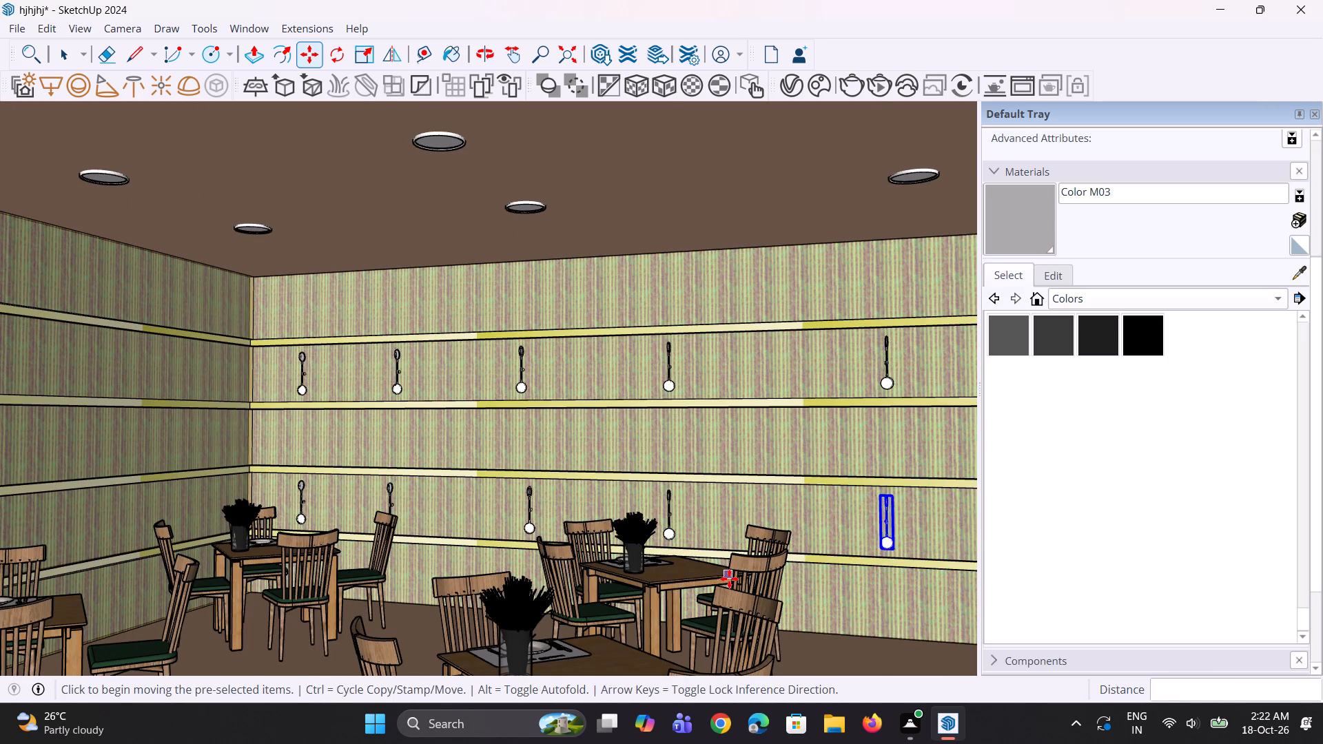
pyautogui.scroll(-7, 729, 579)
pyautogui.moveTo(772, 586); pyautogui.dragTo(790, 589, button='middle')
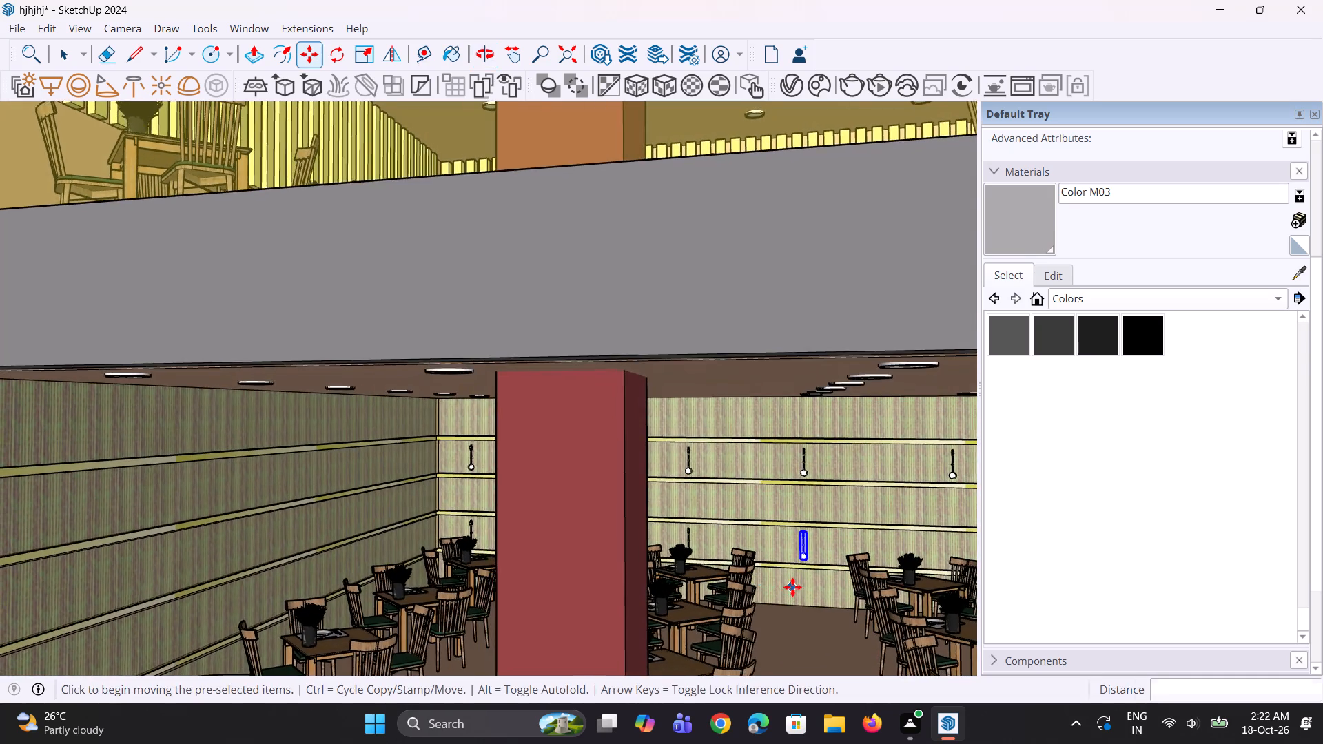
pyautogui.scroll(-4, 792, 587)
pyautogui.scroll(10, 826, 582)
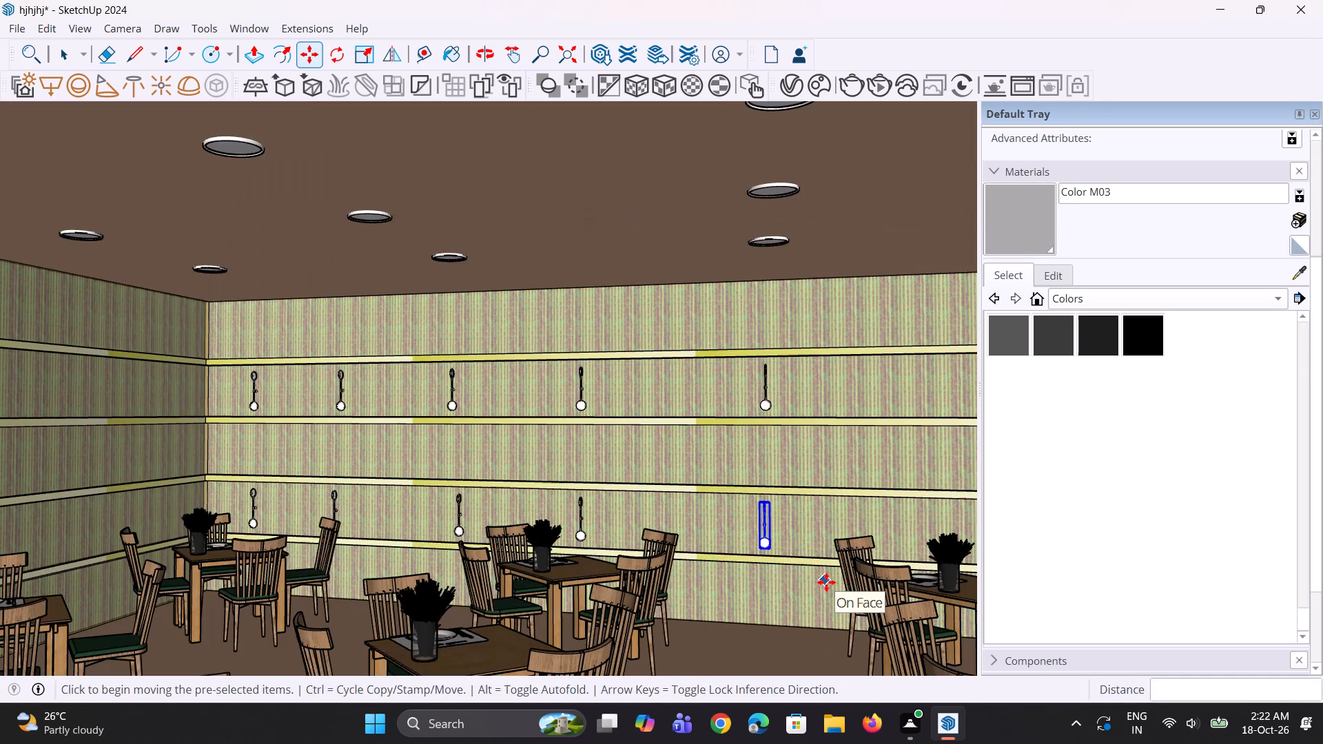
pyautogui.scroll(-4, 746, 587)
pyautogui.moveTo(740, 587); pyautogui.dragTo(749, 585, button='middle')
pyautogui.scroll(1, 749, 585)
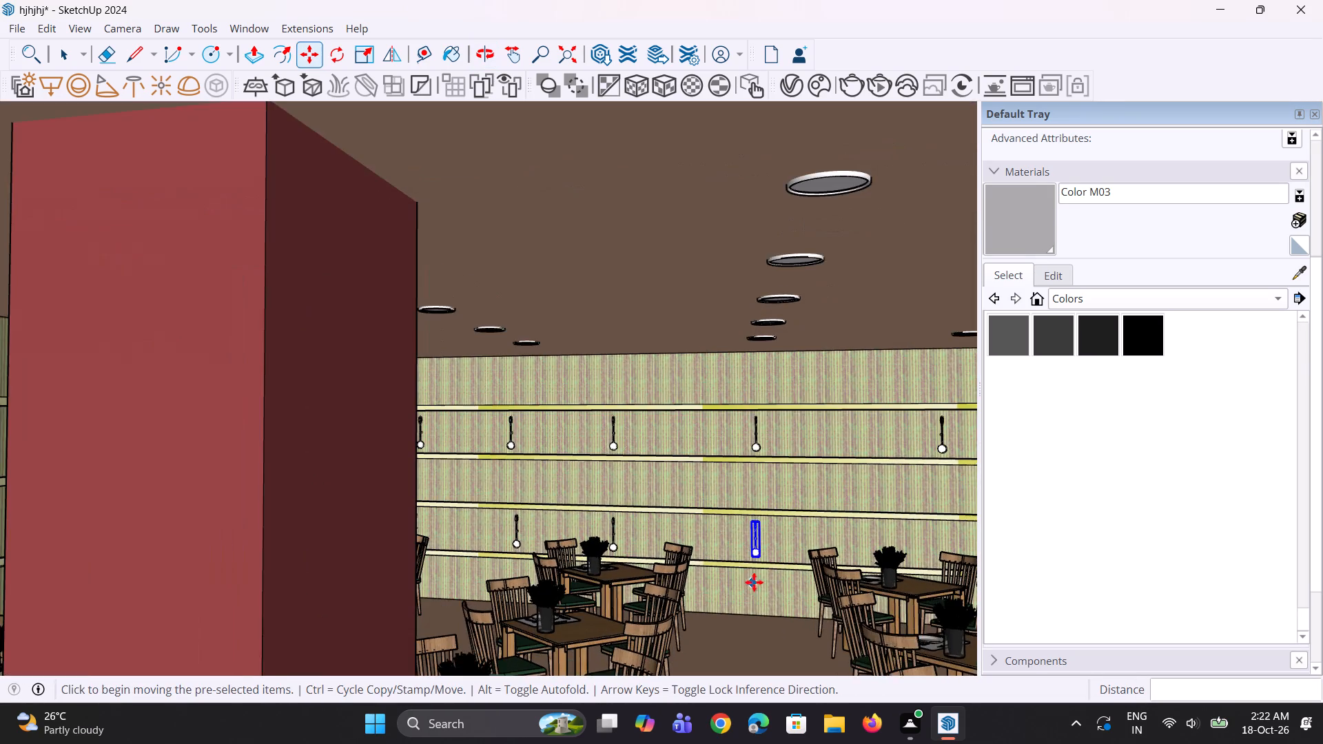
pyautogui.scroll(1, 764, 576)
pyautogui.press('m')
pyautogui.scroll(-2, 732, 575)
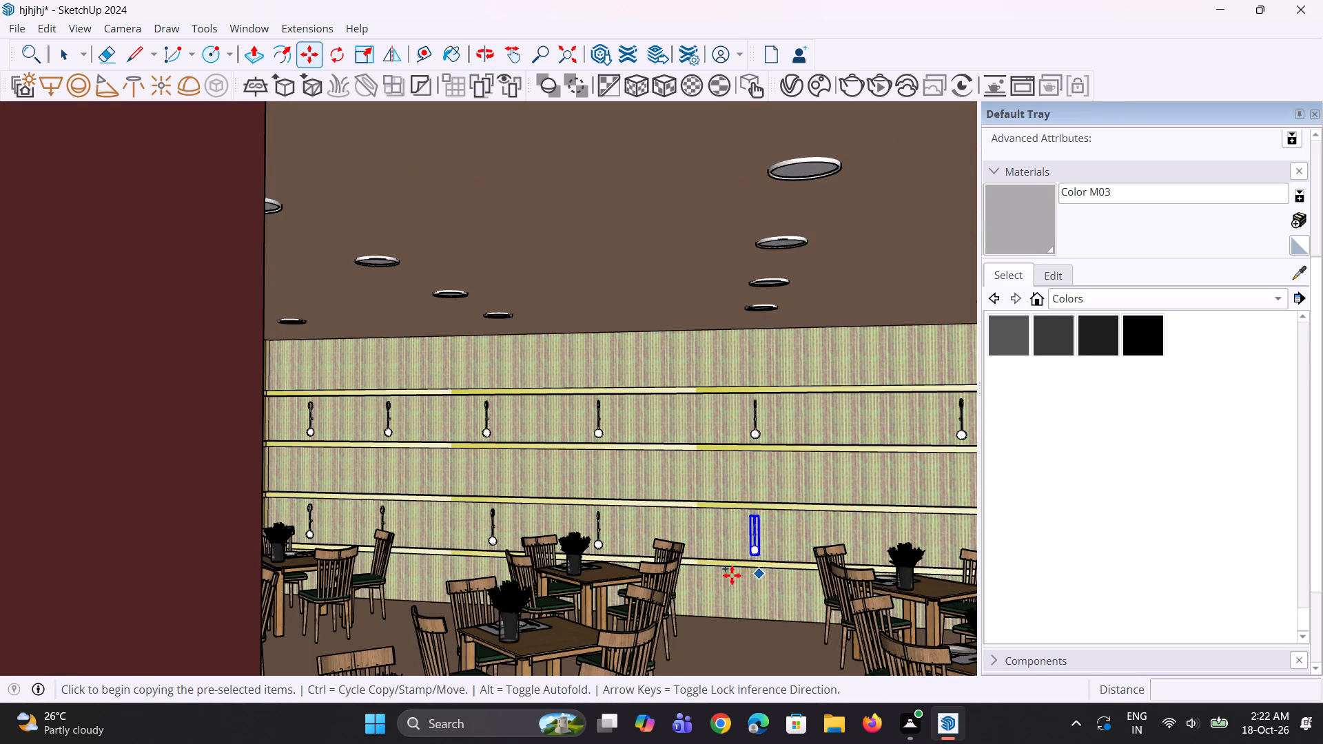
pyautogui.scroll(-2, 732, 575)
pyautogui.click(747, 571)
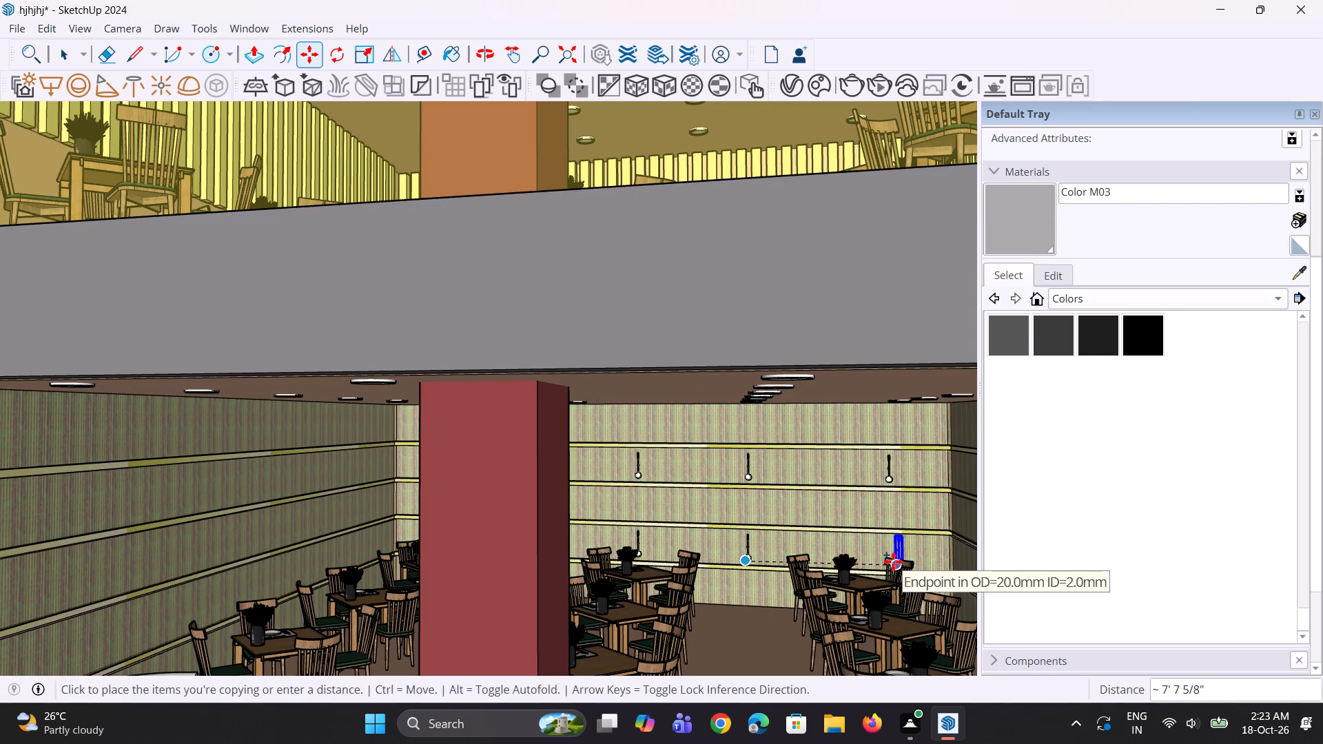
pyautogui.scroll(7, 892, 561)
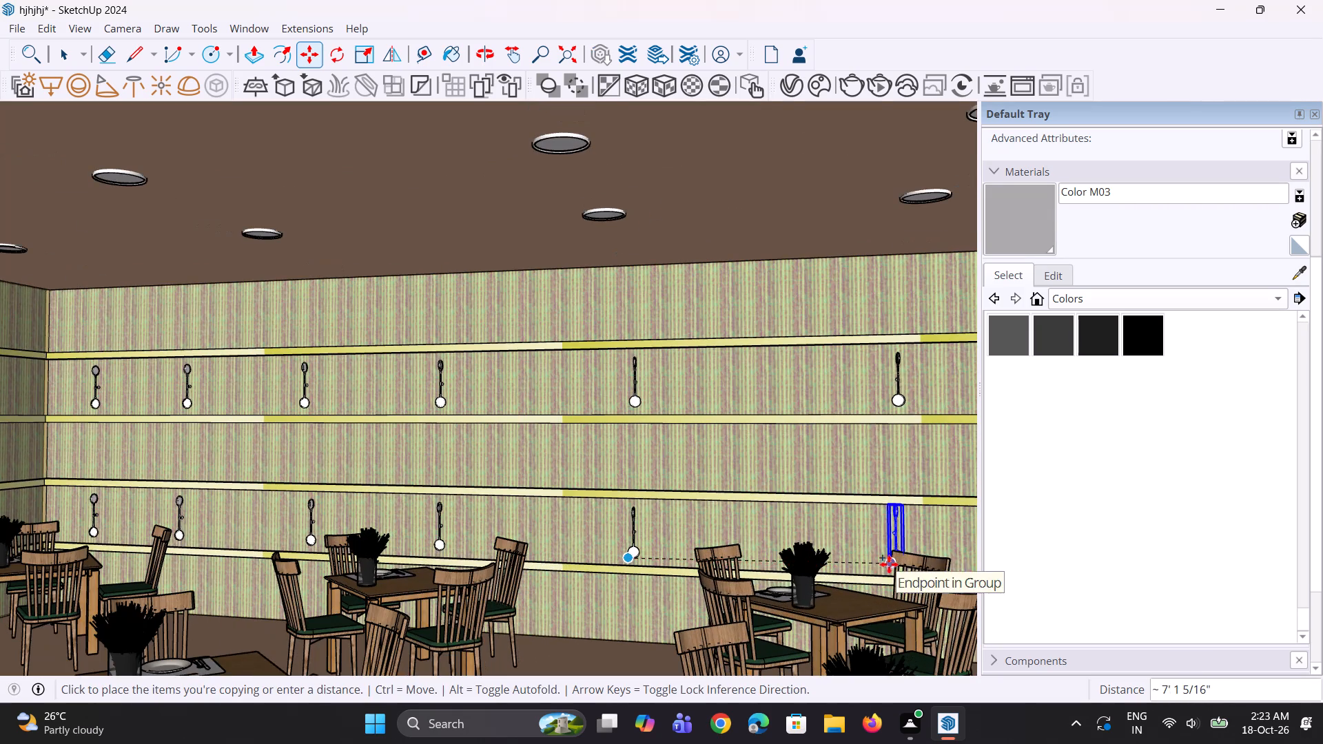
pyautogui.click(877, 568)
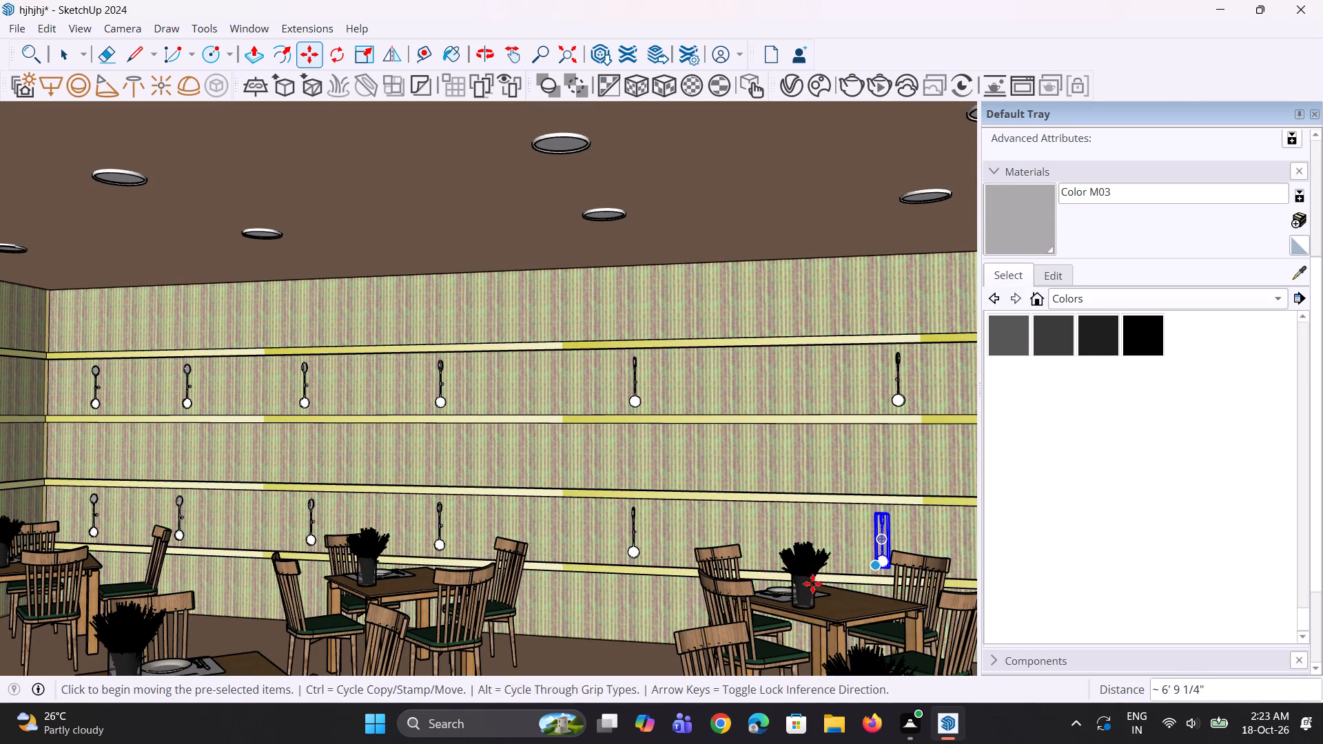
# Move the fourth lower-row lamp slightly along its band toward the third lamp, and clear the selection.
pyautogui.scroll(-4, 738, 582)
pyautogui.press('space')
pyautogui.press('space')
pyautogui.press('space')
pyautogui.click(506, 548)
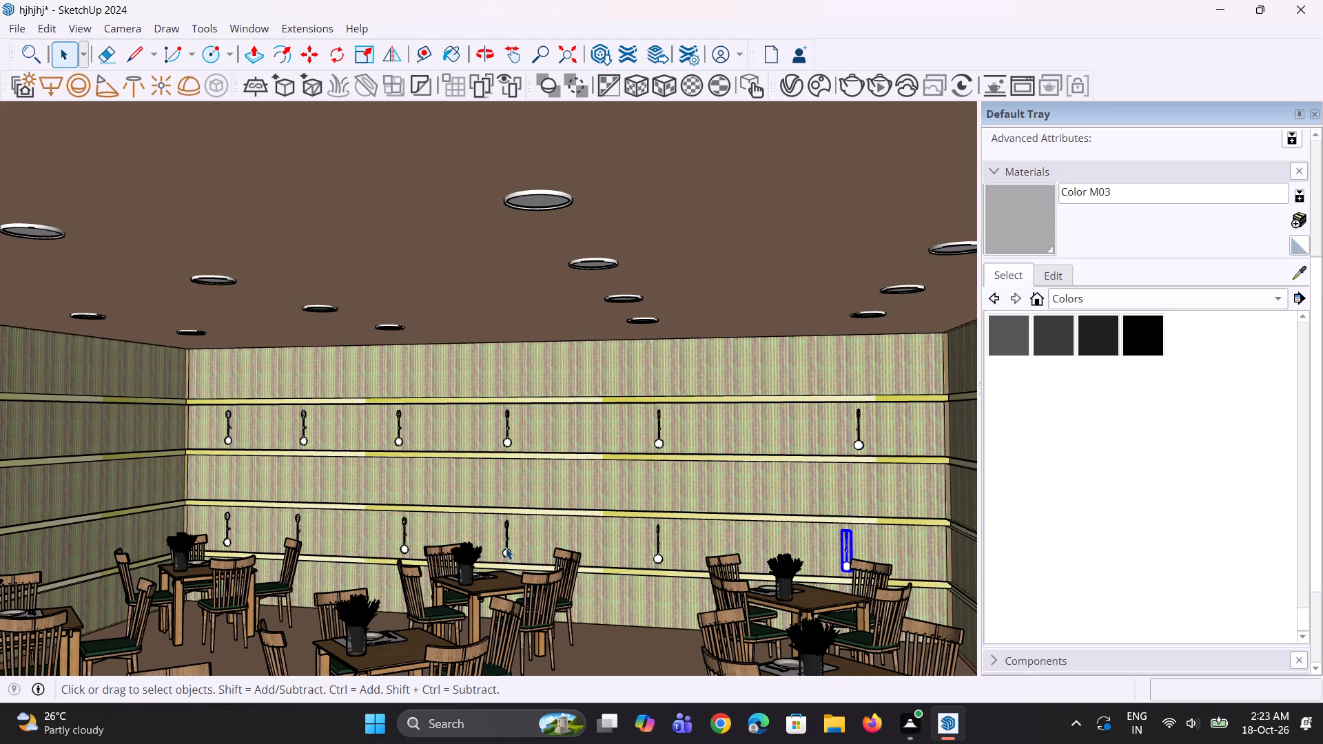
pyautogui.scroll(5, 504, 552)
pyautogui.press('m')
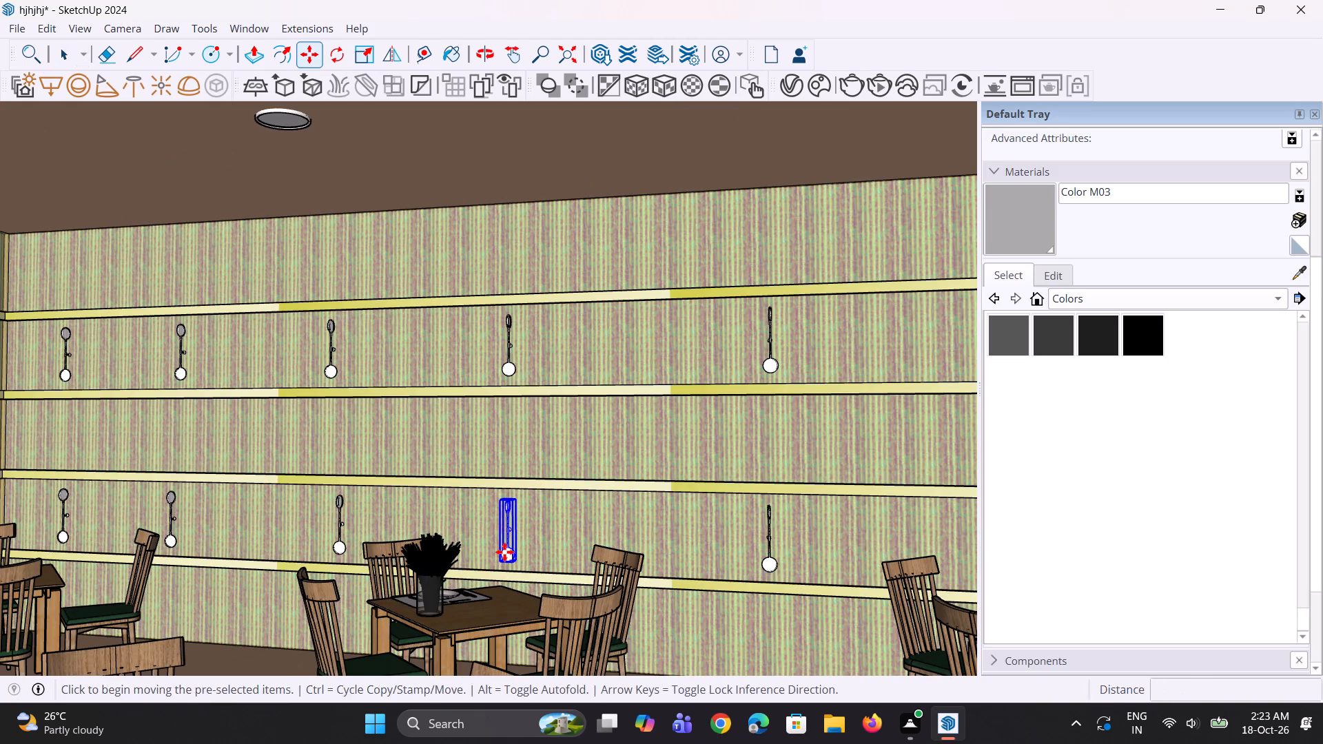
pyautogui.click(504, 552)
pyautogui.press('Escape')
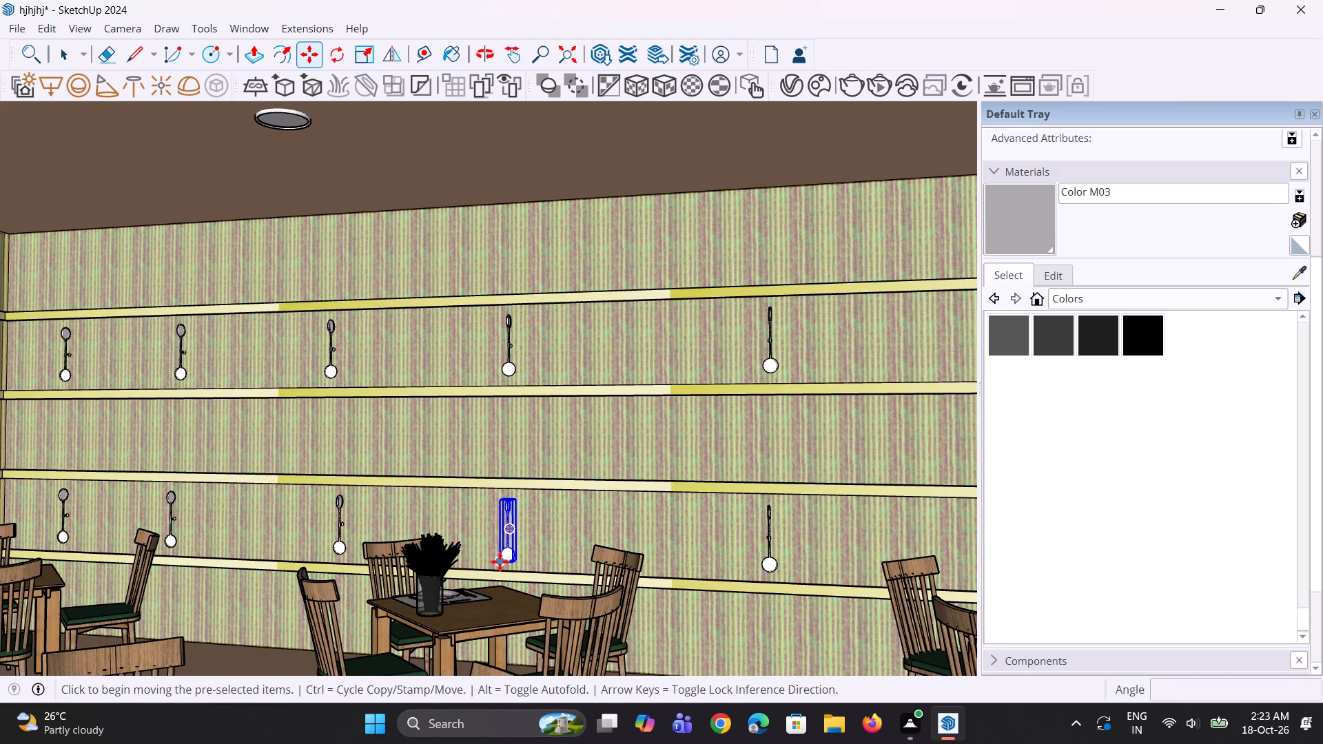
pyautogui.scroll(4, 502, 562)
pyautogui.click(519, 566)
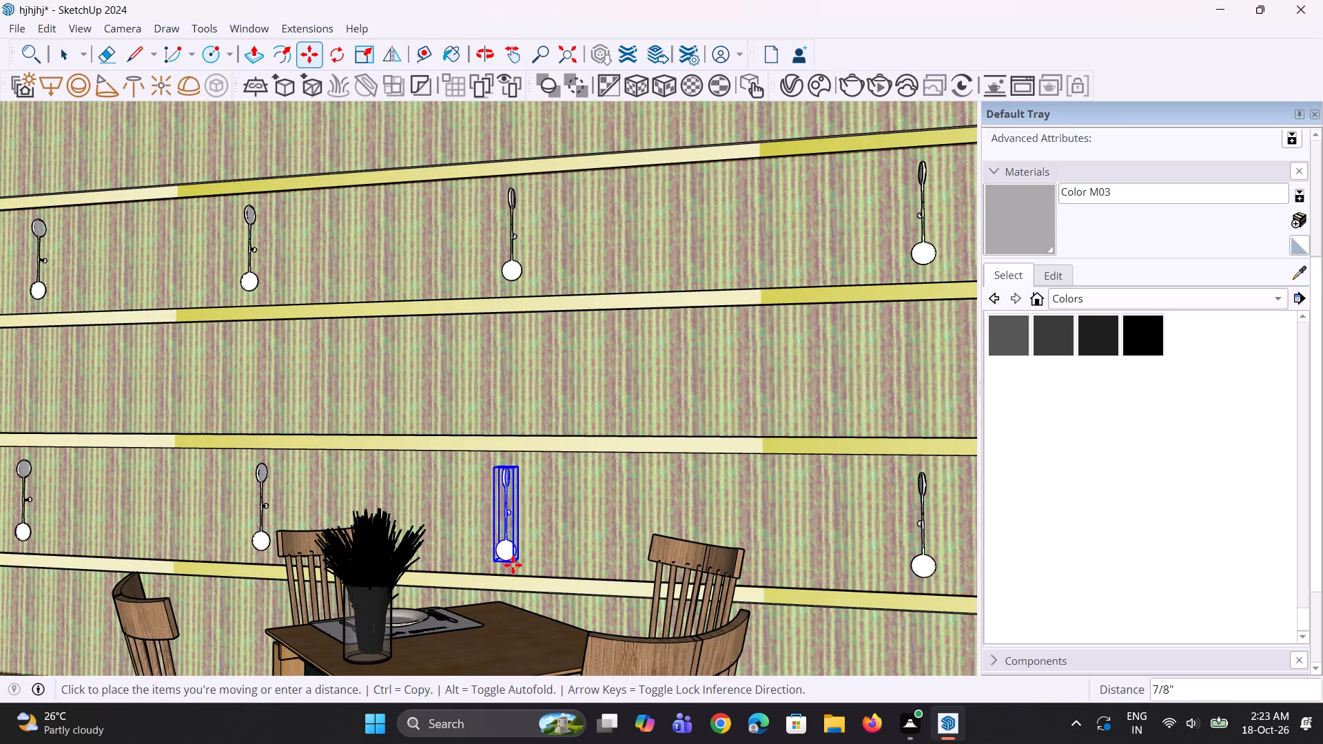
pyautogui.click(500, 564)
pyautogui.scroll(-4, 511, 561)
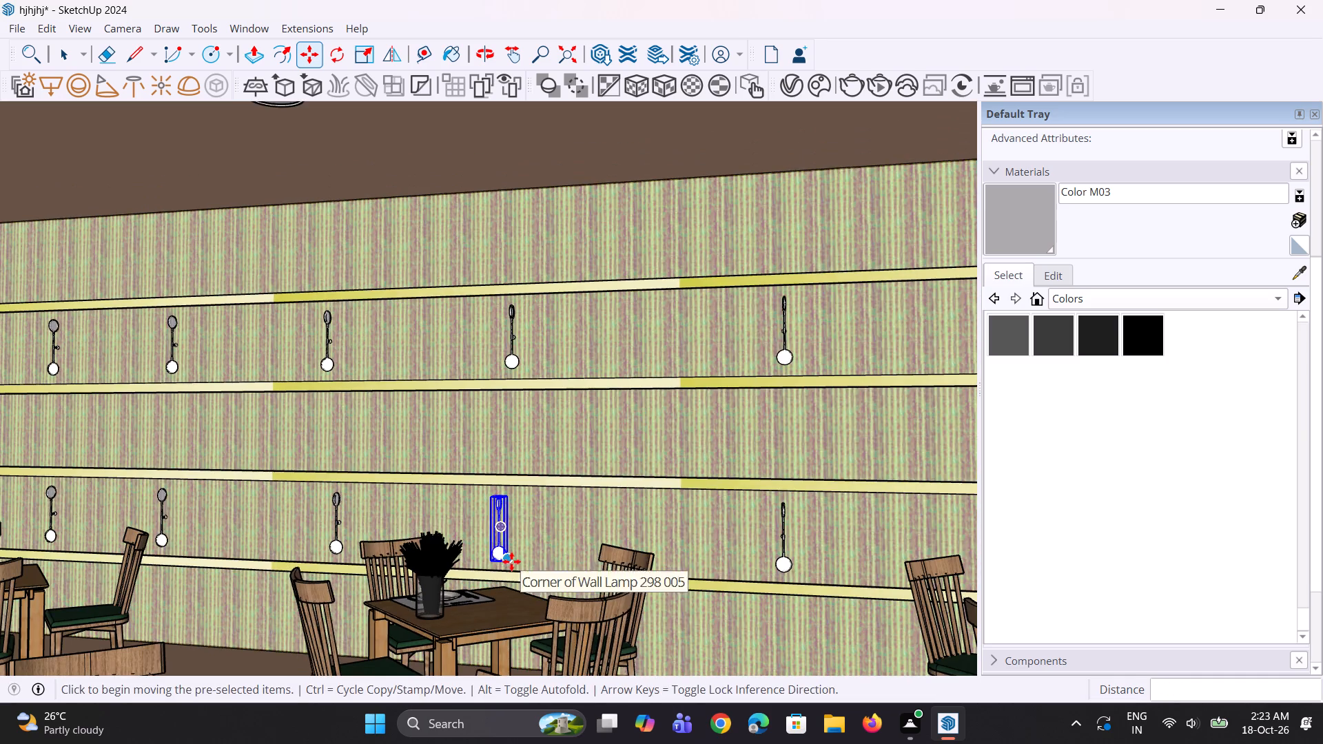
pyautogui.press('space')
pyautogui.press('space')
pyautogui.scroll(-15, 520, 555)
pyautogui.middleClick(521, 554)
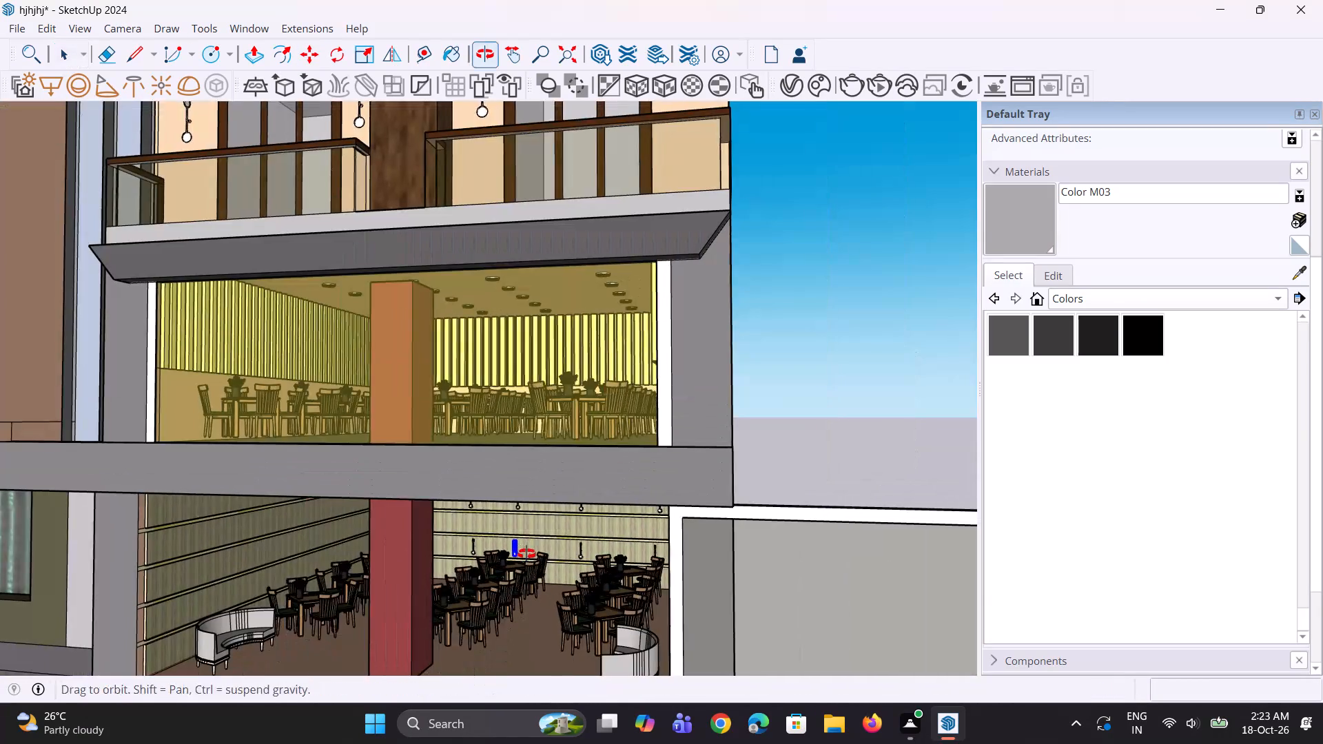
pyautogui.click(830, 443)
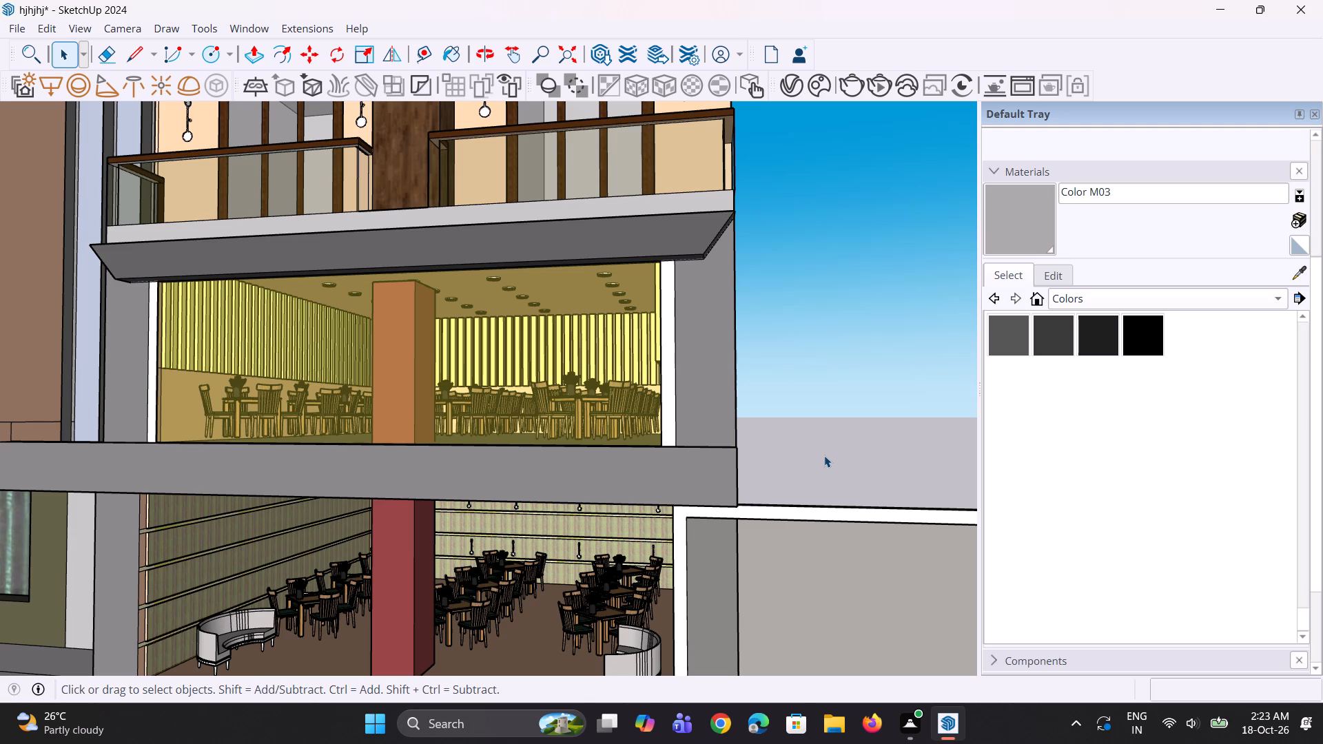
# Copy the upper-row wall lamp visible just beside the red column about 15' 10" away, out in front of the hotel.
pyautogui.scroll(-4, 584, 486)
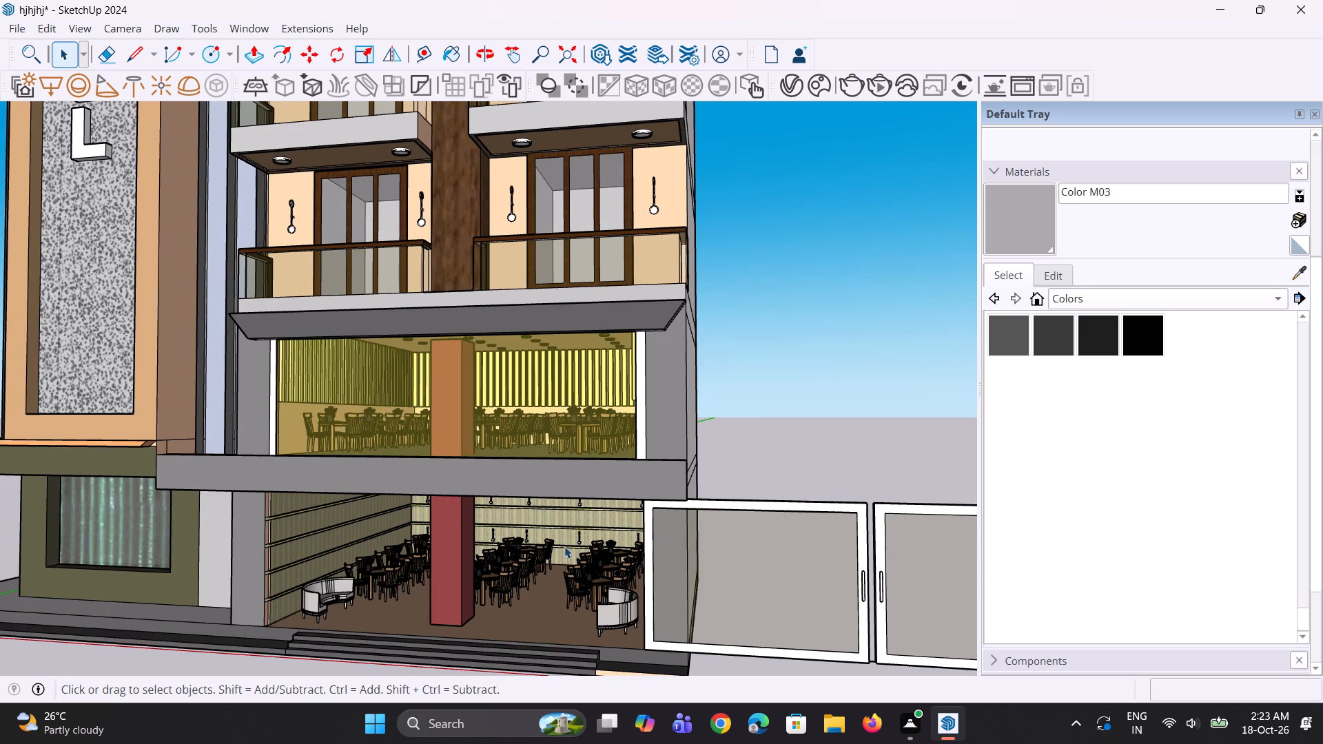
pyautogui.scroll(-2, 563, 548)
pyautogui.moveTo(522, 570); pyautogui.dragTo(509, 495, button='middle')
pyautogui.scroll(7, 503, 517)
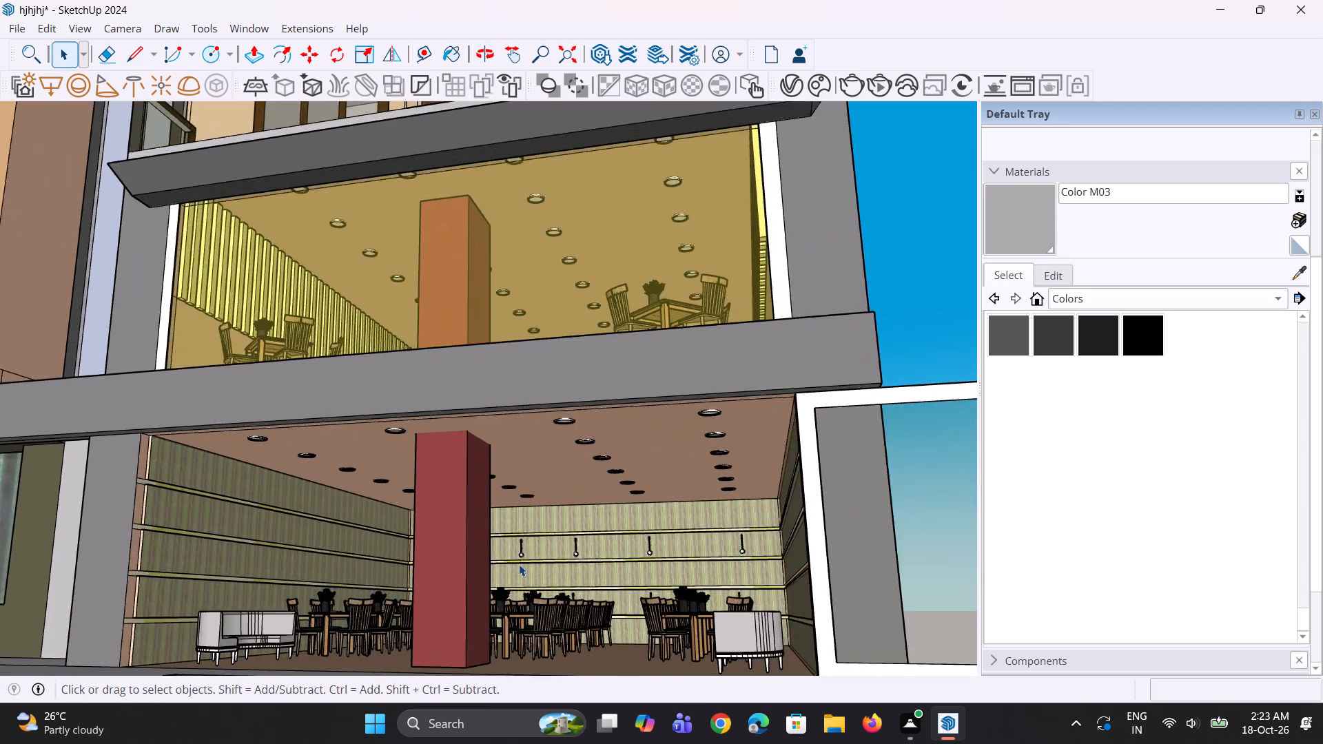
pyautogui.scroll(2, 519, 564)
pyautogui.click(518, 546)
pyautogui.click(526, 555)
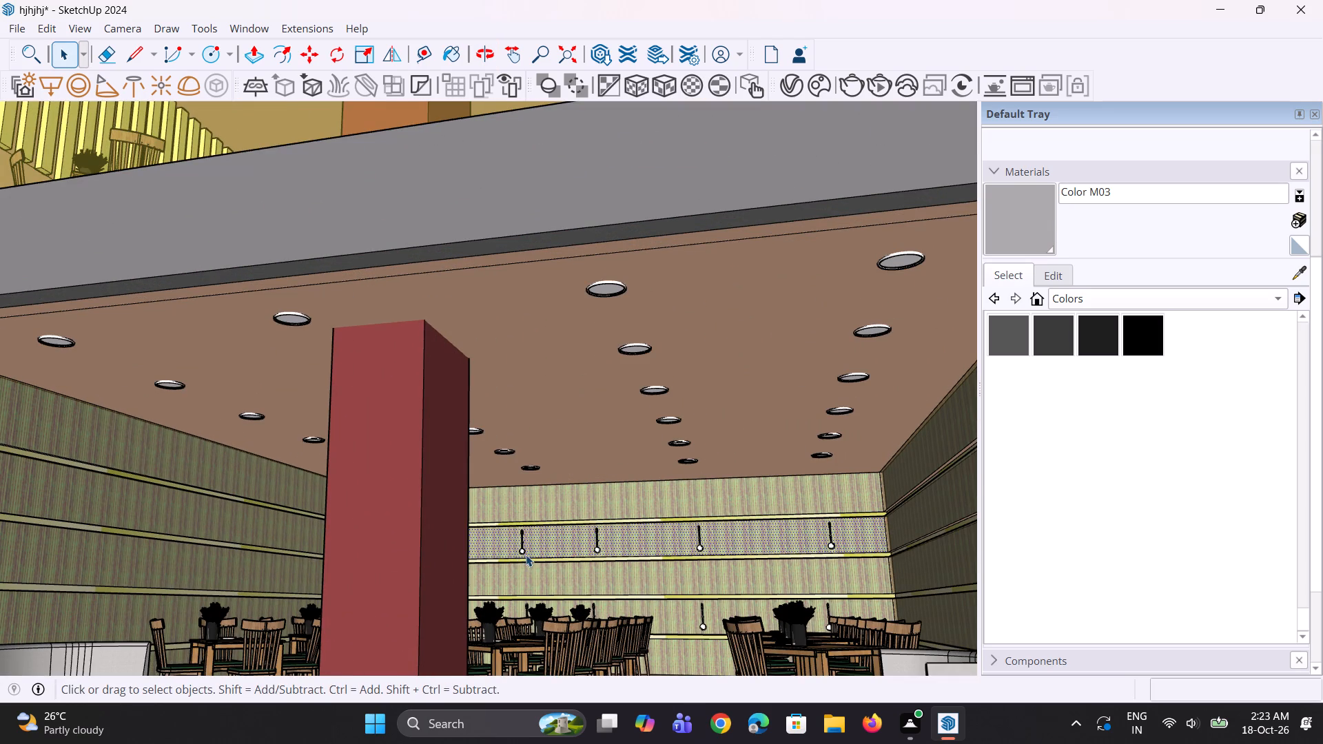
pyautogui.press('m')
pyautogui.click(526, 555)
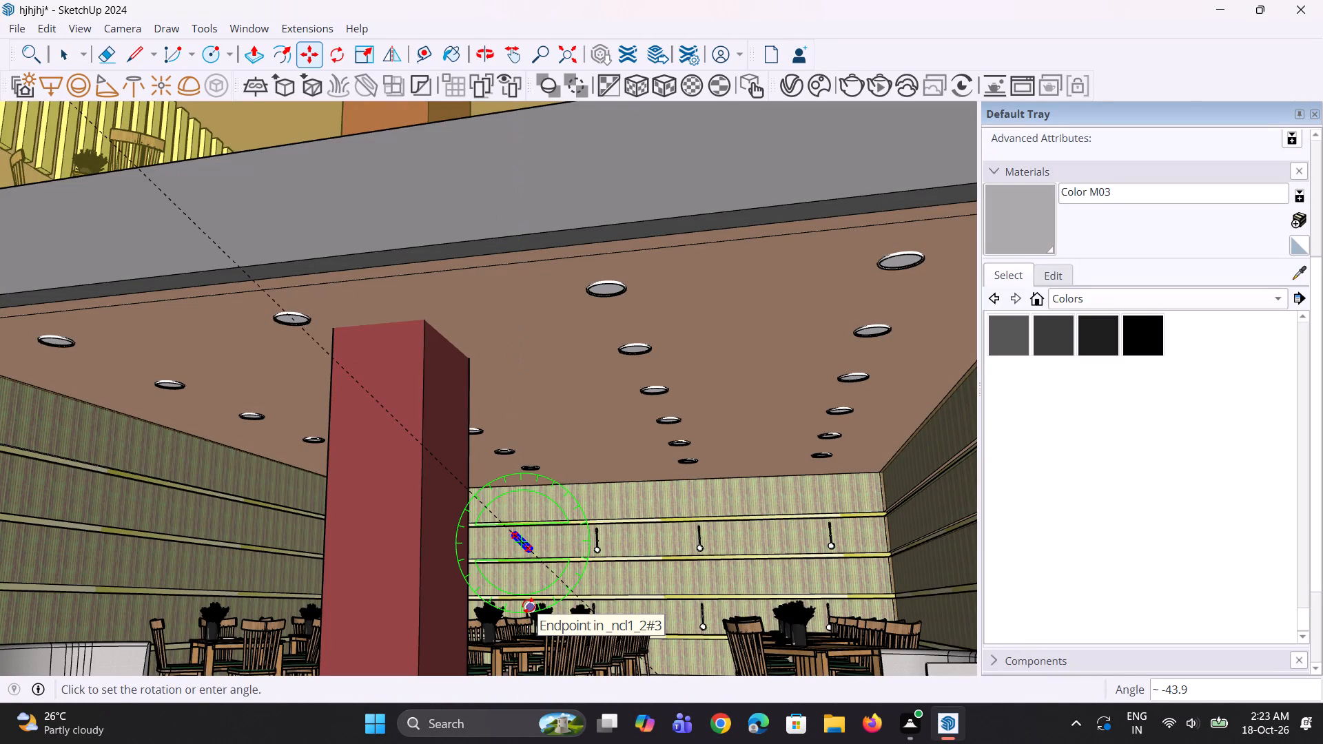
pyautogui.press('Escape')
pyautogui.click(528, 551)
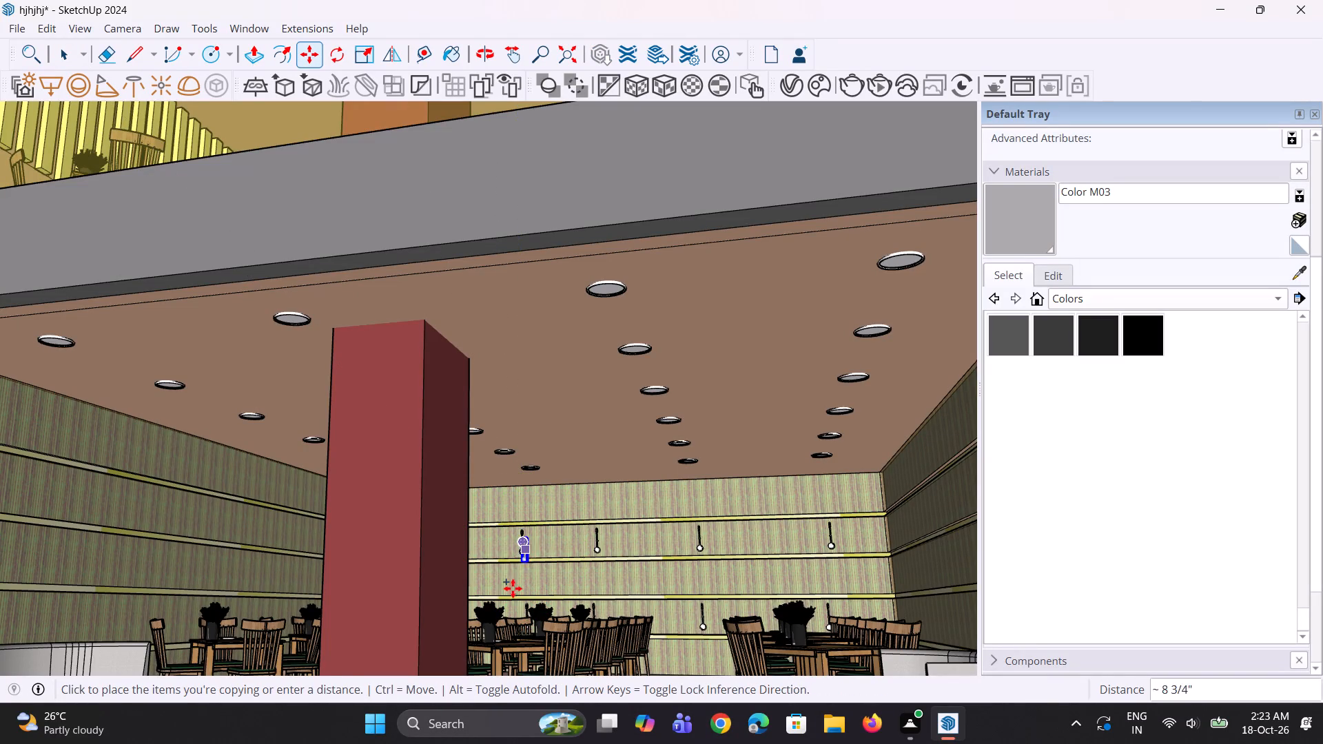
pyautogui.scroll(-19, 506, 603)
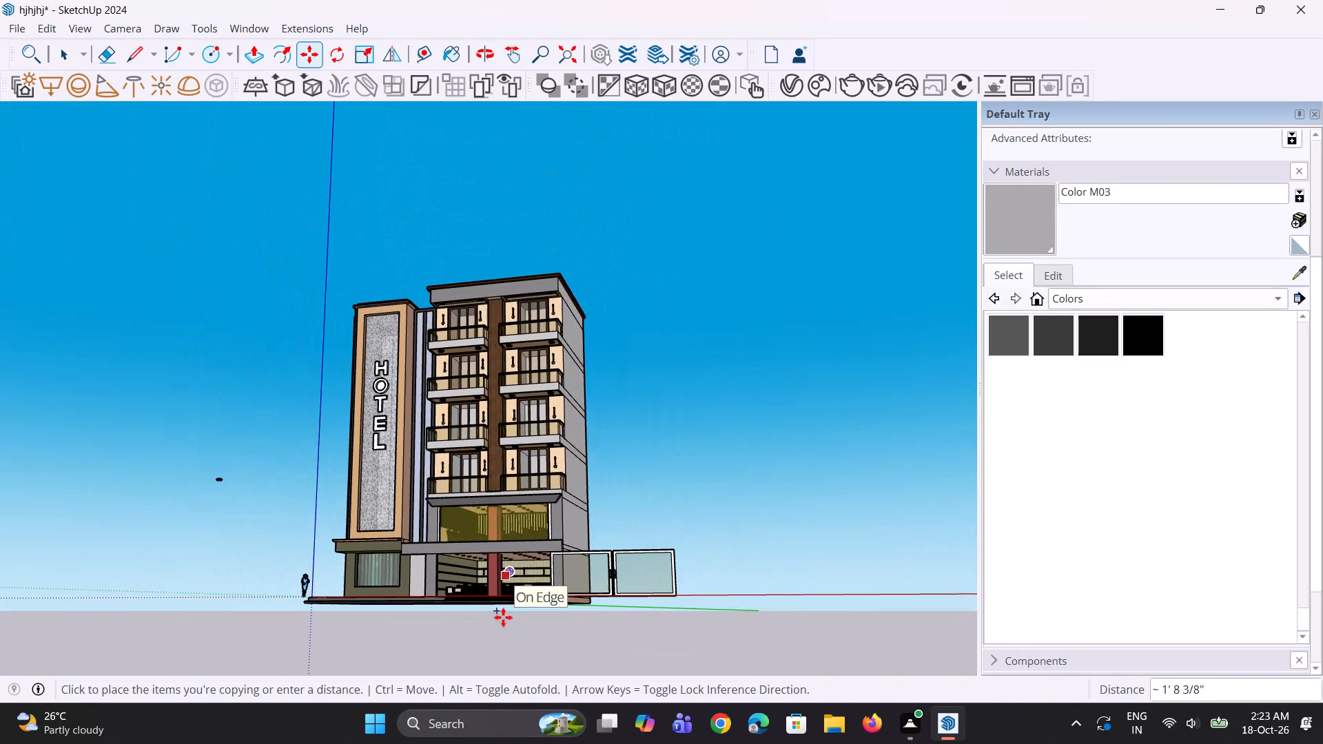
pyautogui.click(504, 628)
# Move the lamp copy from in front of the hotel onto the outer glazed door panel standing beside the building.
pyautogui.moveTo(537, 648); pyautogui.dragTo(502, 697, button='middle')
pyautogui.scroll(3, 498, 657)
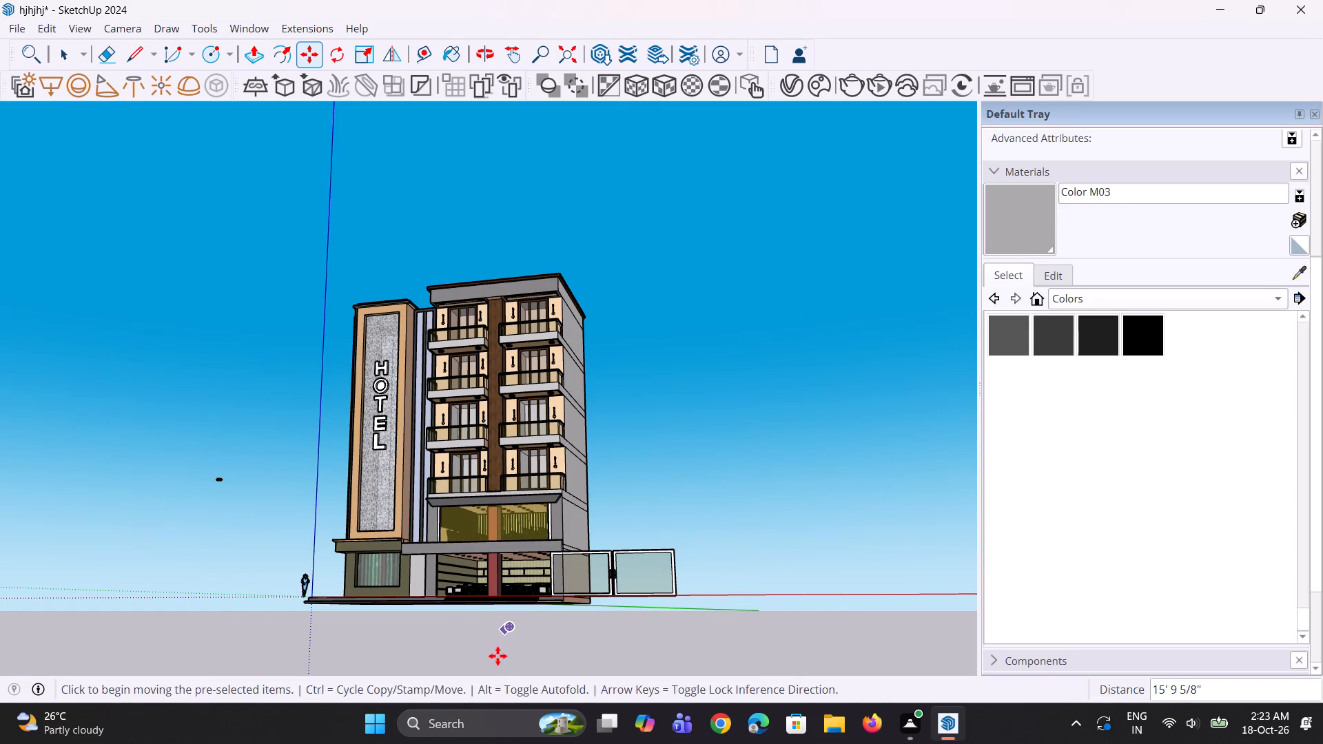
pyautogui.scroll(1, 498, 656)
pyautogui.scroll(20, 508, 645)
pyautogui.scroll(1, 508, 645)
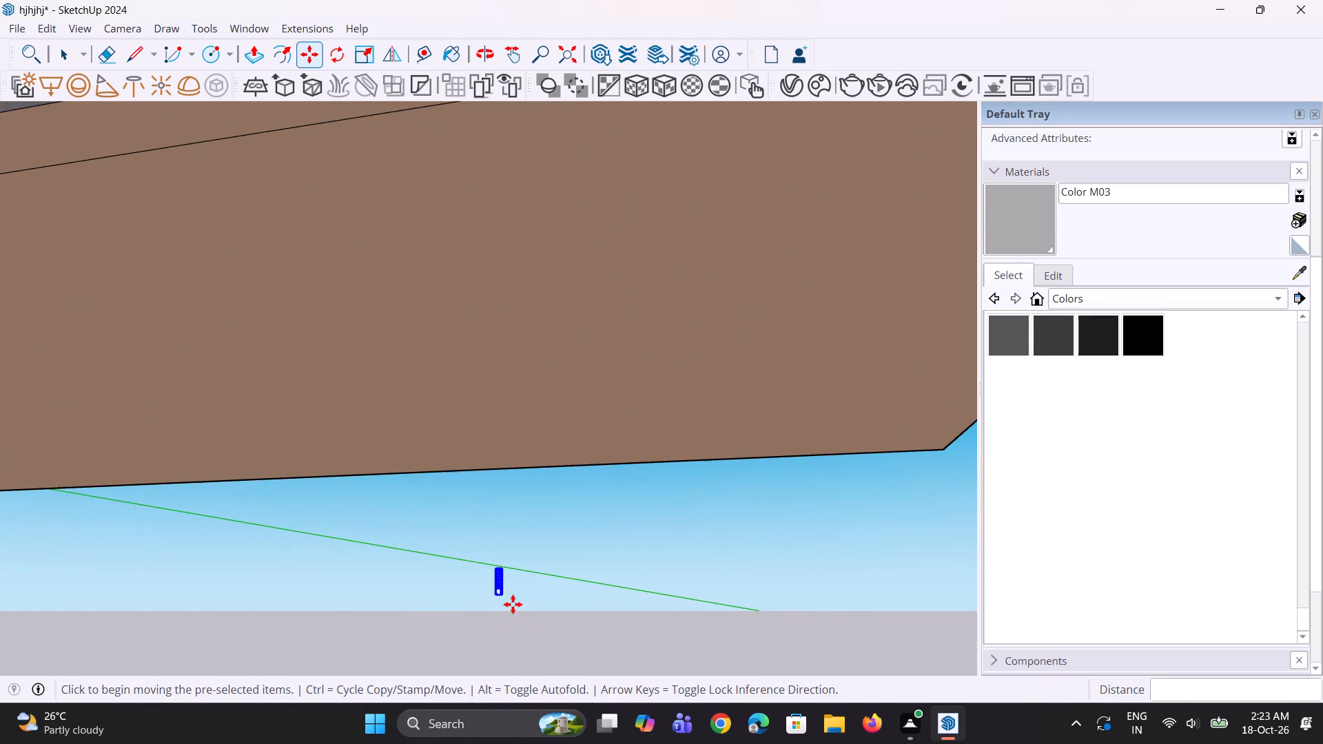
pyautogui.moveTo(507, 598); pyautogui.dragTo(506, 620)
pyautogui.scroll(-11, 533, 626)
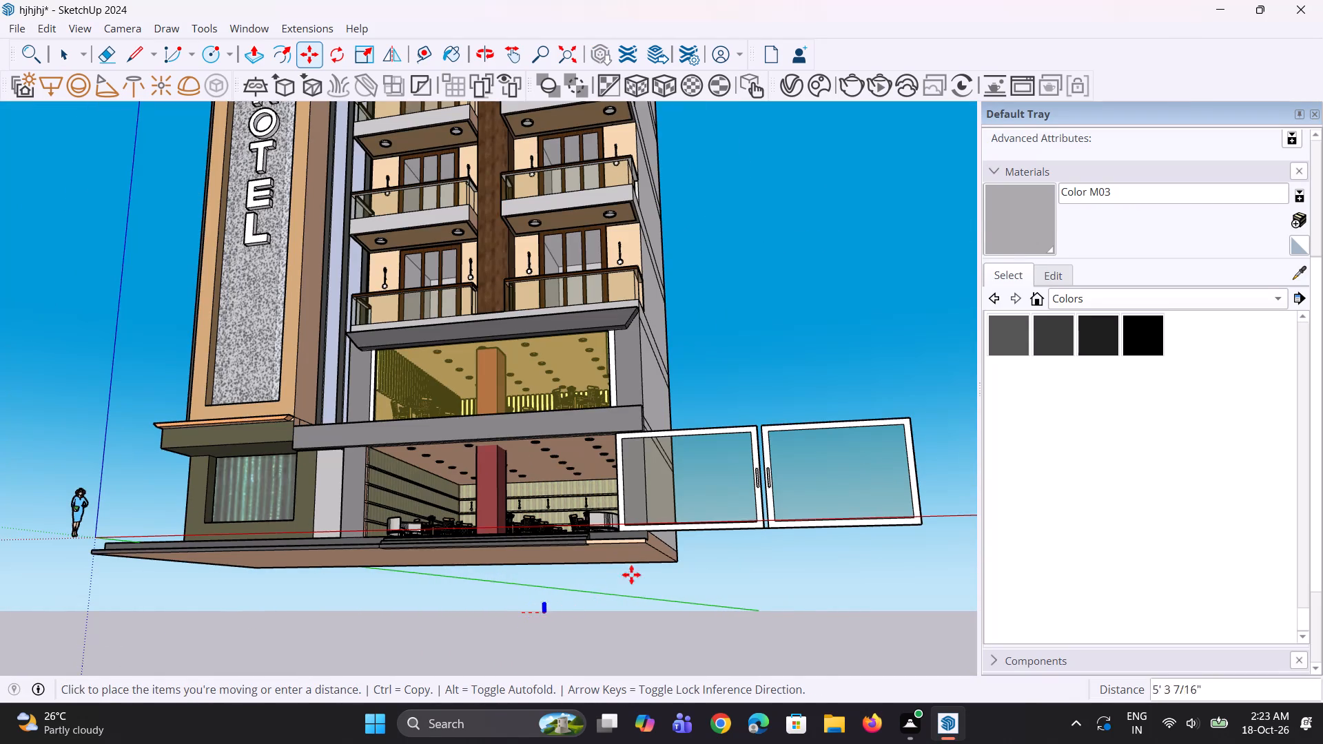
pyautogui.click(827, 478)
pyautogui.moveTo(821, 562); pyautogui.dragTo(810, 671, button='middle')
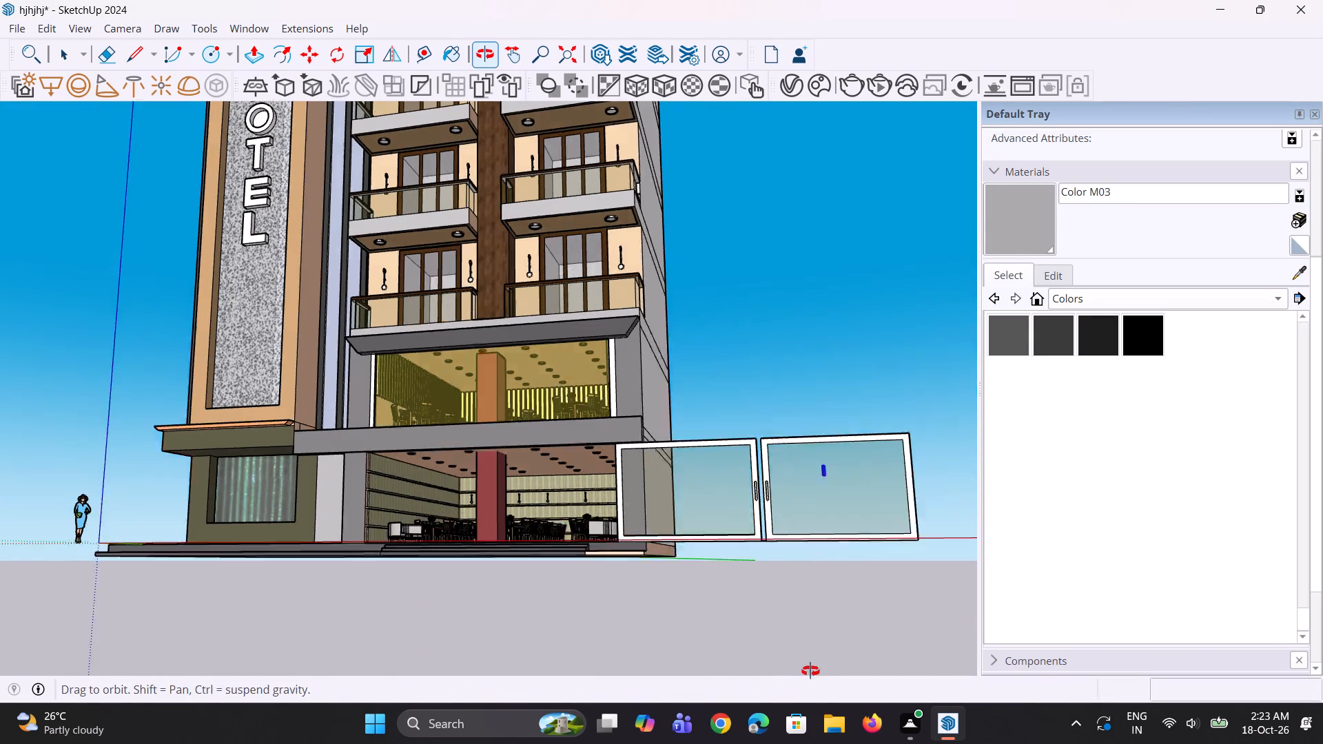
# Move the floating lamp copy down onto the glass of the outer door panel standing beside the building.
pyautogui.moveTo(810, 671); pyautogui.dragTo(809, 676, button='middle')
pyautogui.scroll(2, 840, 515)
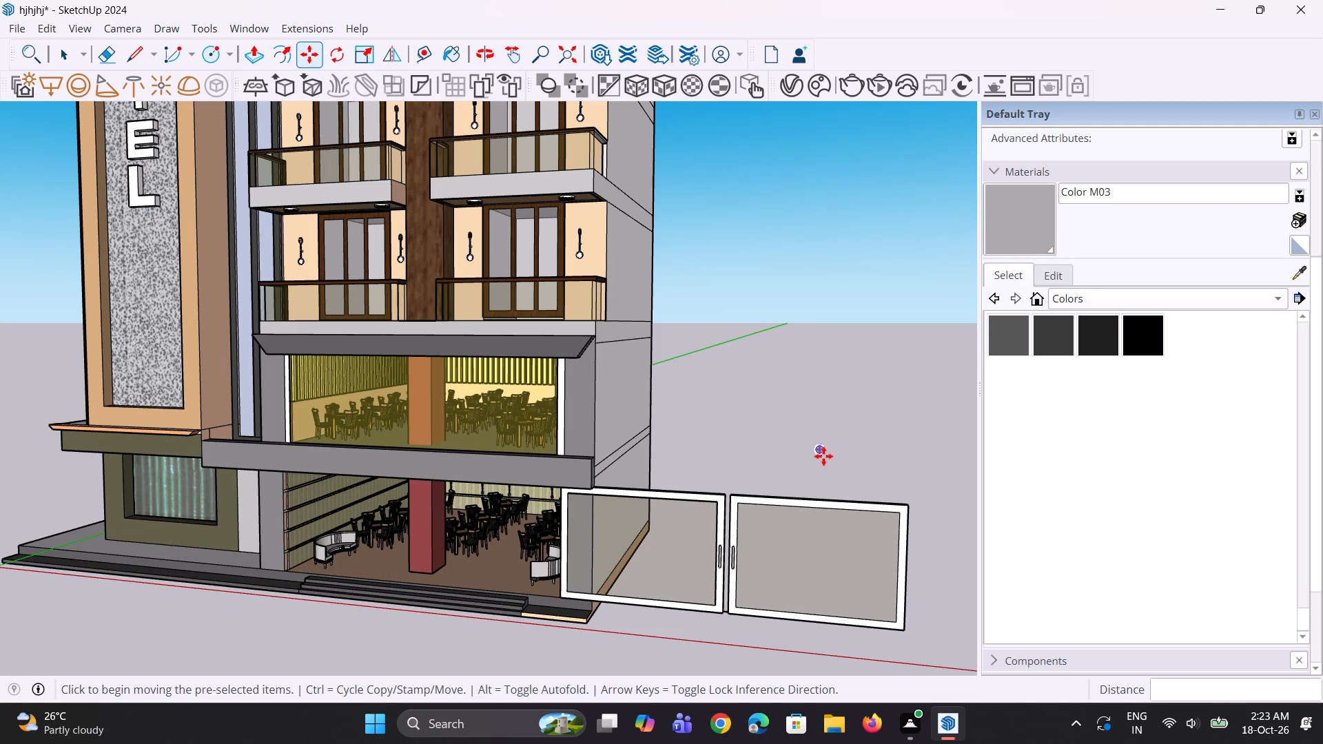
pyautogui.click(823, 456)
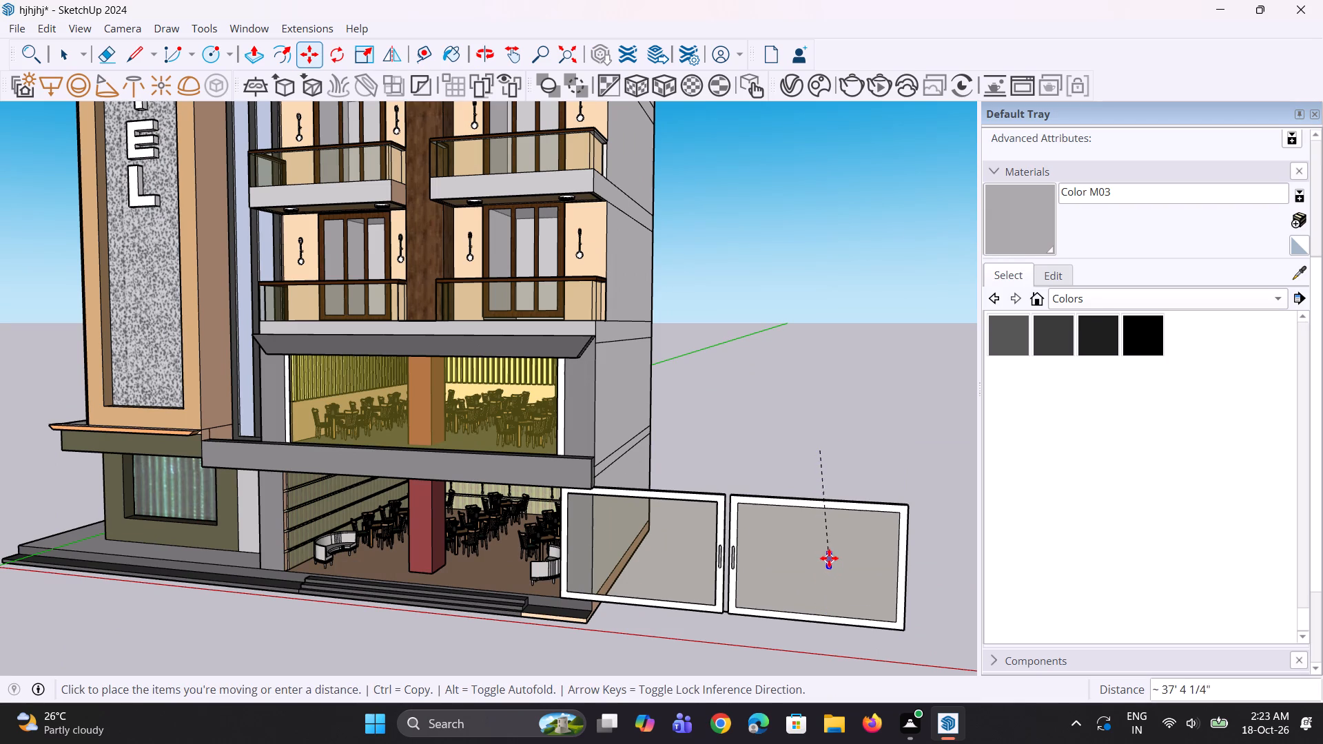
pyautogui.click(828, 557)
# Rotate the lamp copy 90 degrees in the horizontal plane about a point on the ground beside the door panels.
pyautogui.moveTo(831, 605); pyautogui.dragTo(618, 590, button='middle')
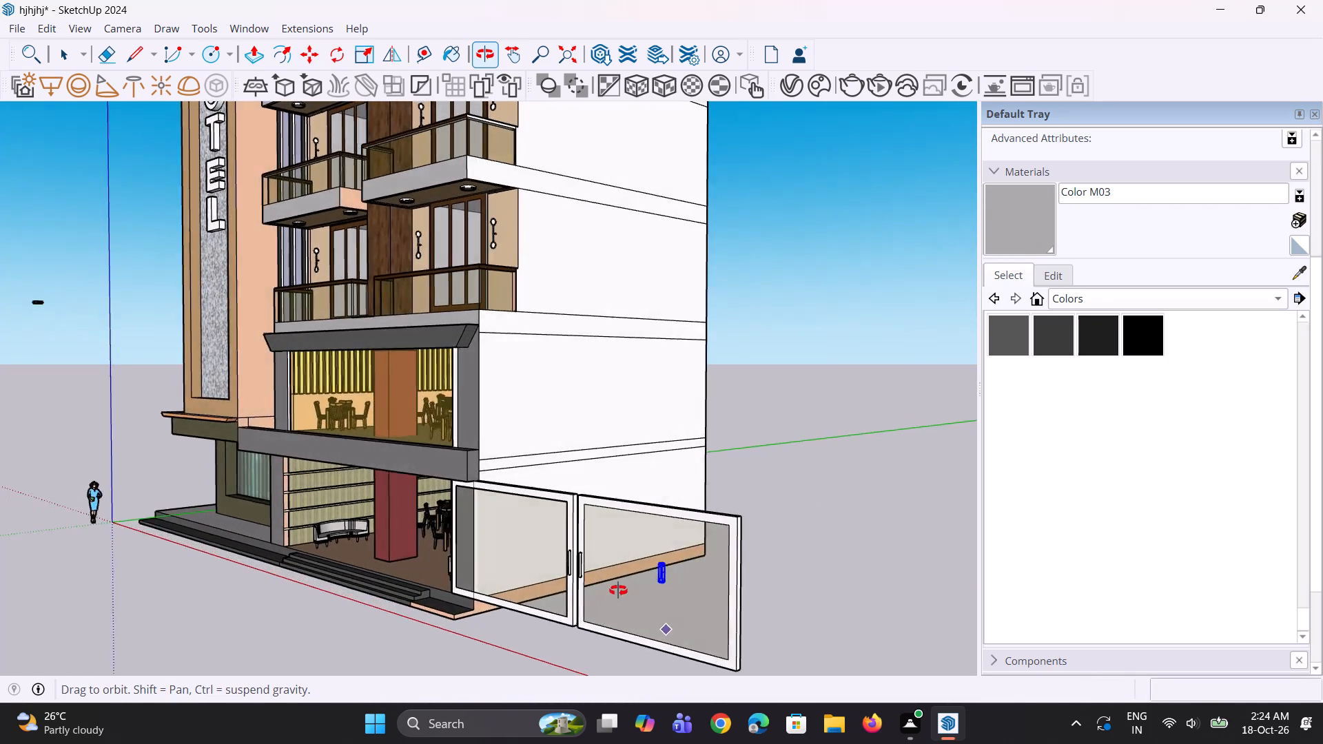
pyautogui.moveTo(618, 590); pyautogui.dragTo(546, 582, button='middle')
pyautogui.scroll(1, 415, 579)
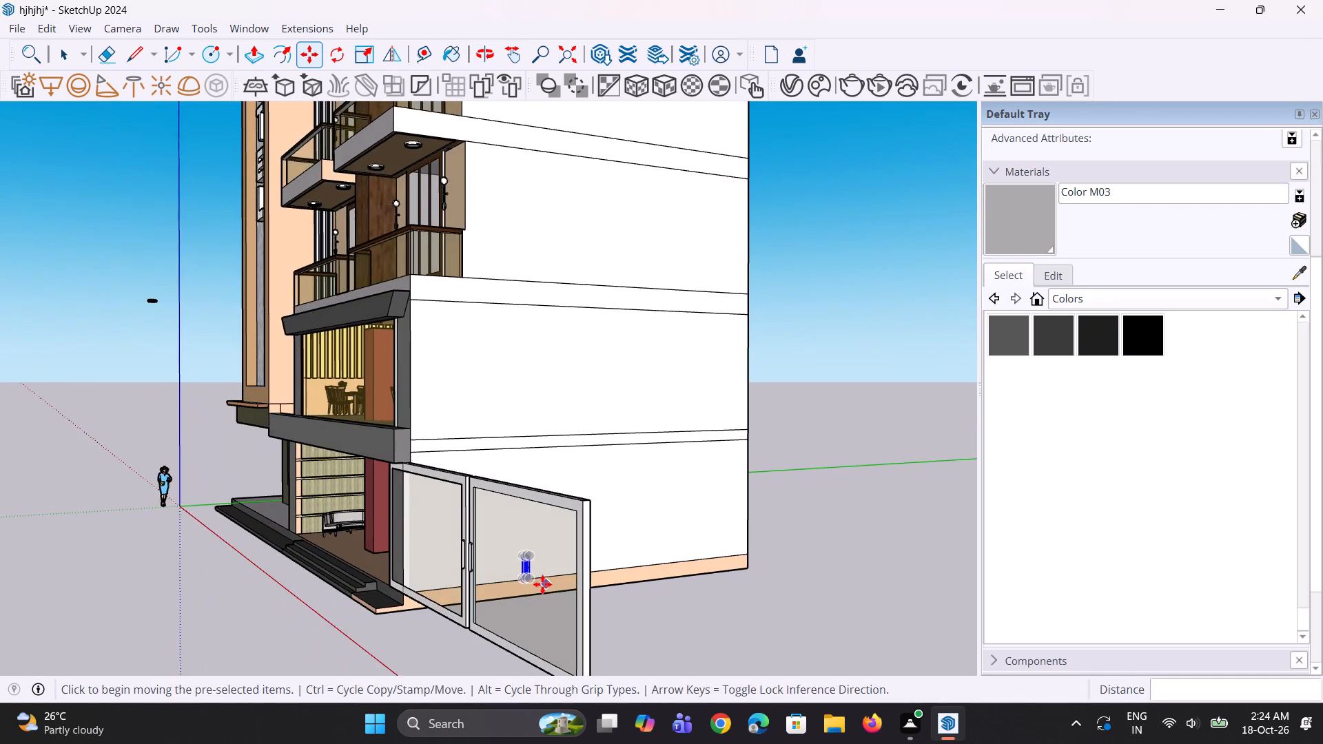
pyautogui.scroll(11, 542, 584)
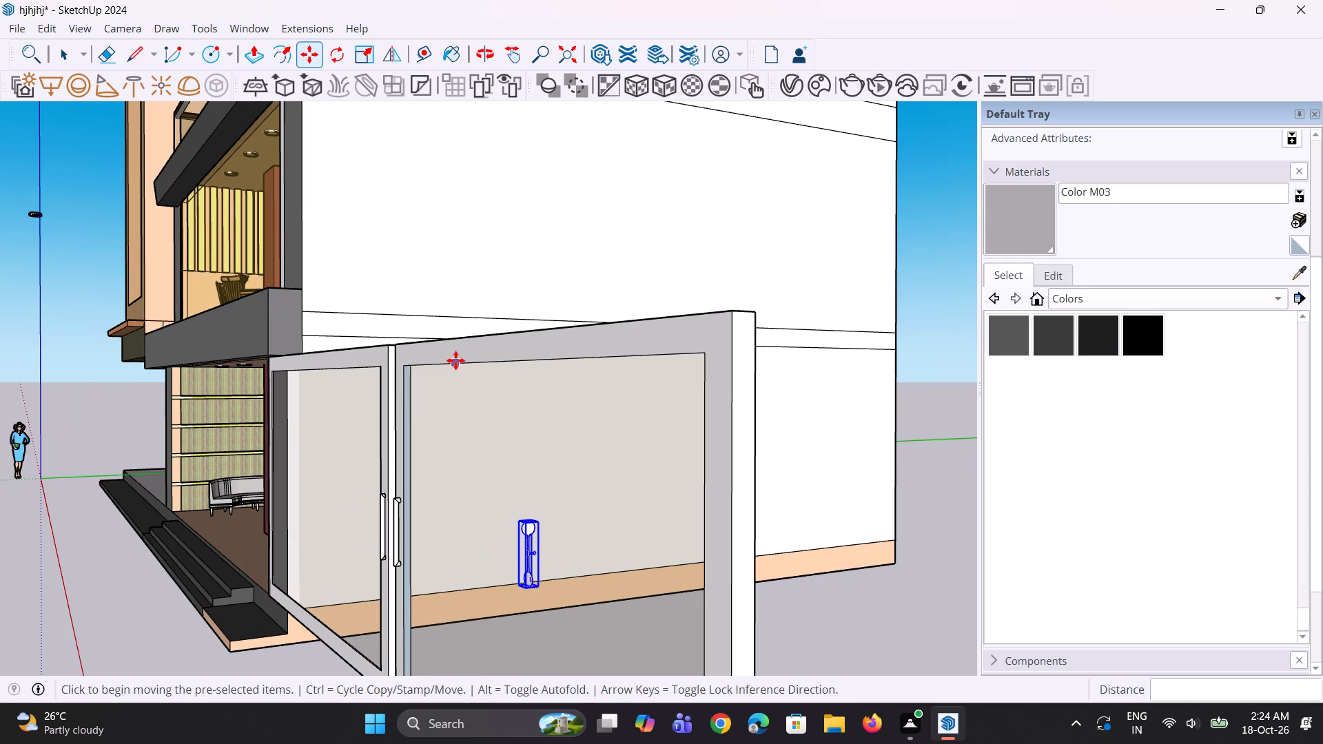
pyautogui.click(328, 52)
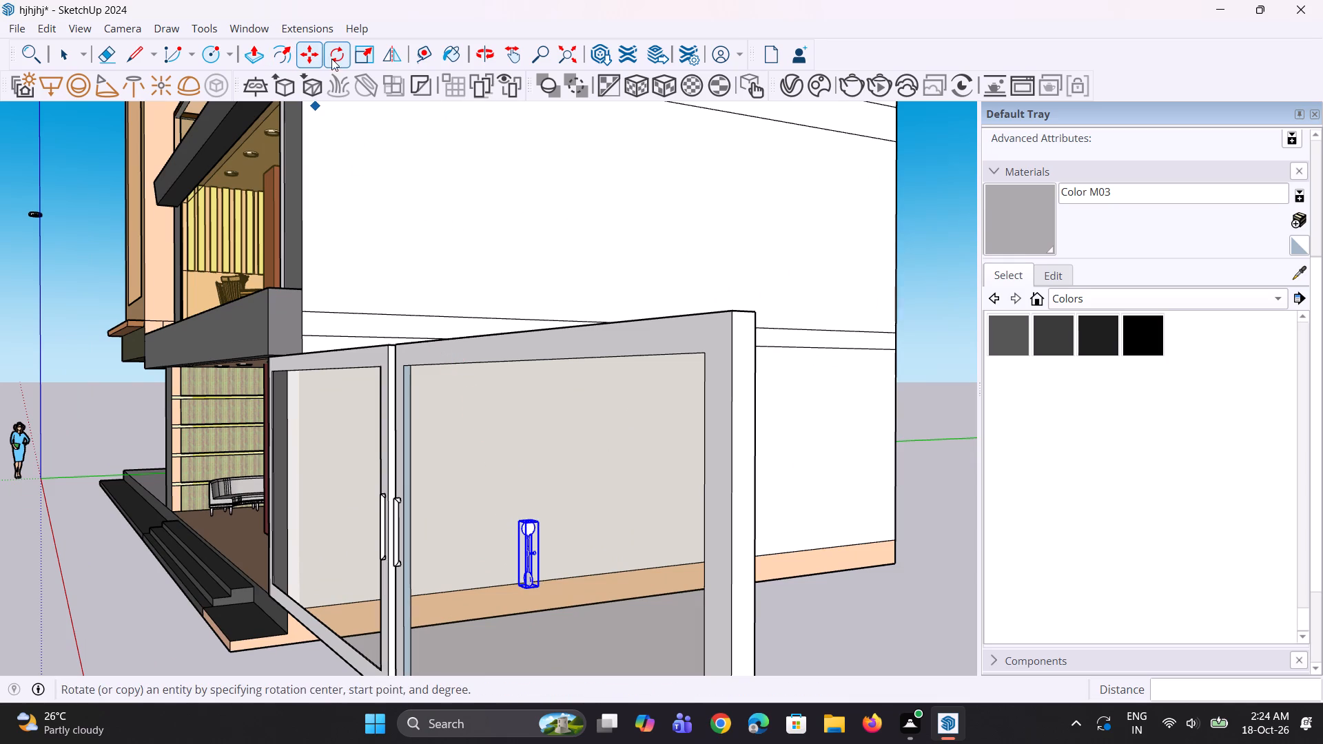
pyautogui.scroll(-9, 475, 454)
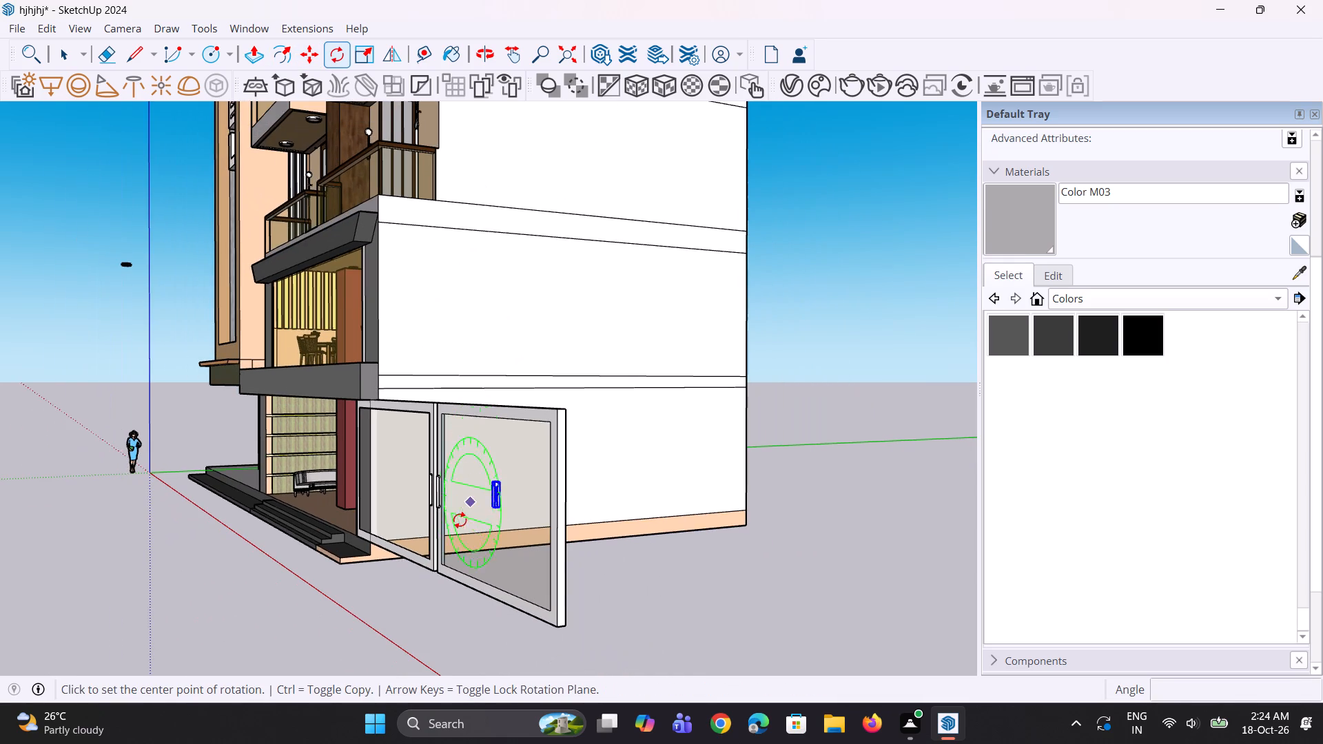
pyautogui.click(422, 601)
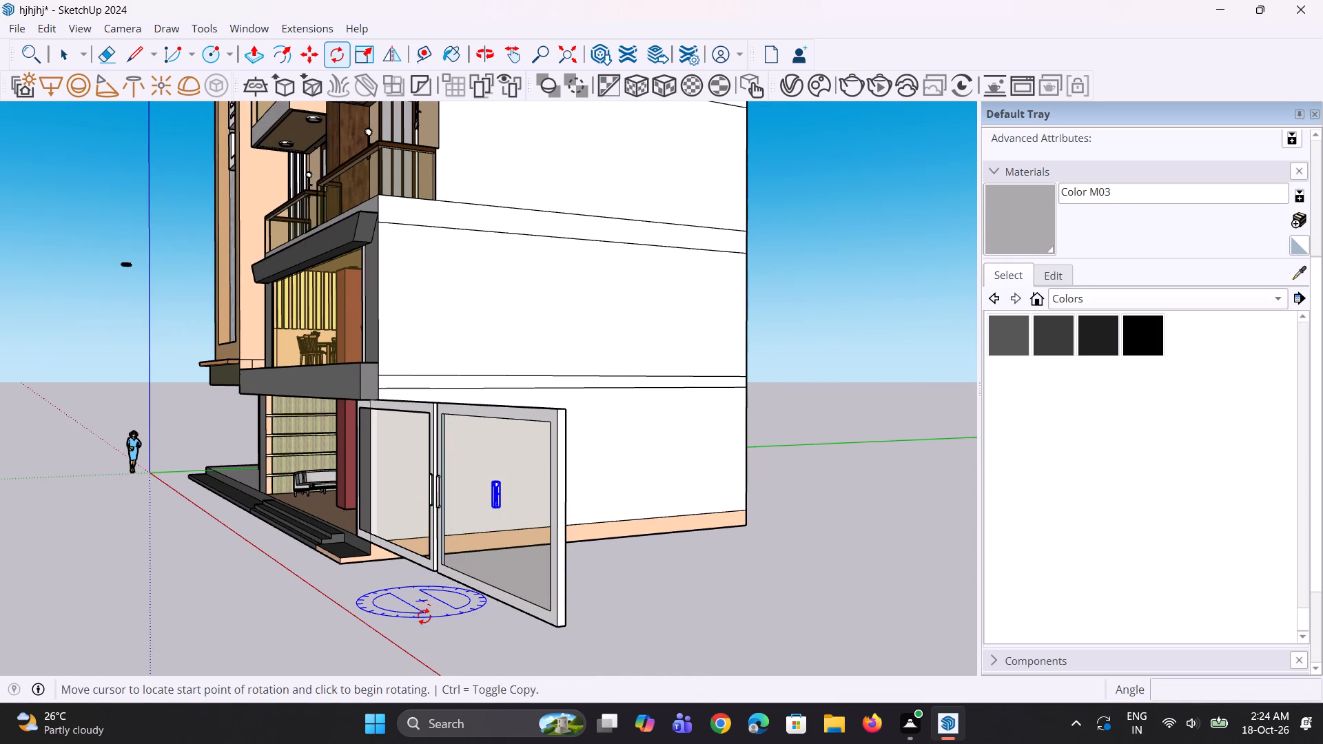
pyautogui.click(458, 627)
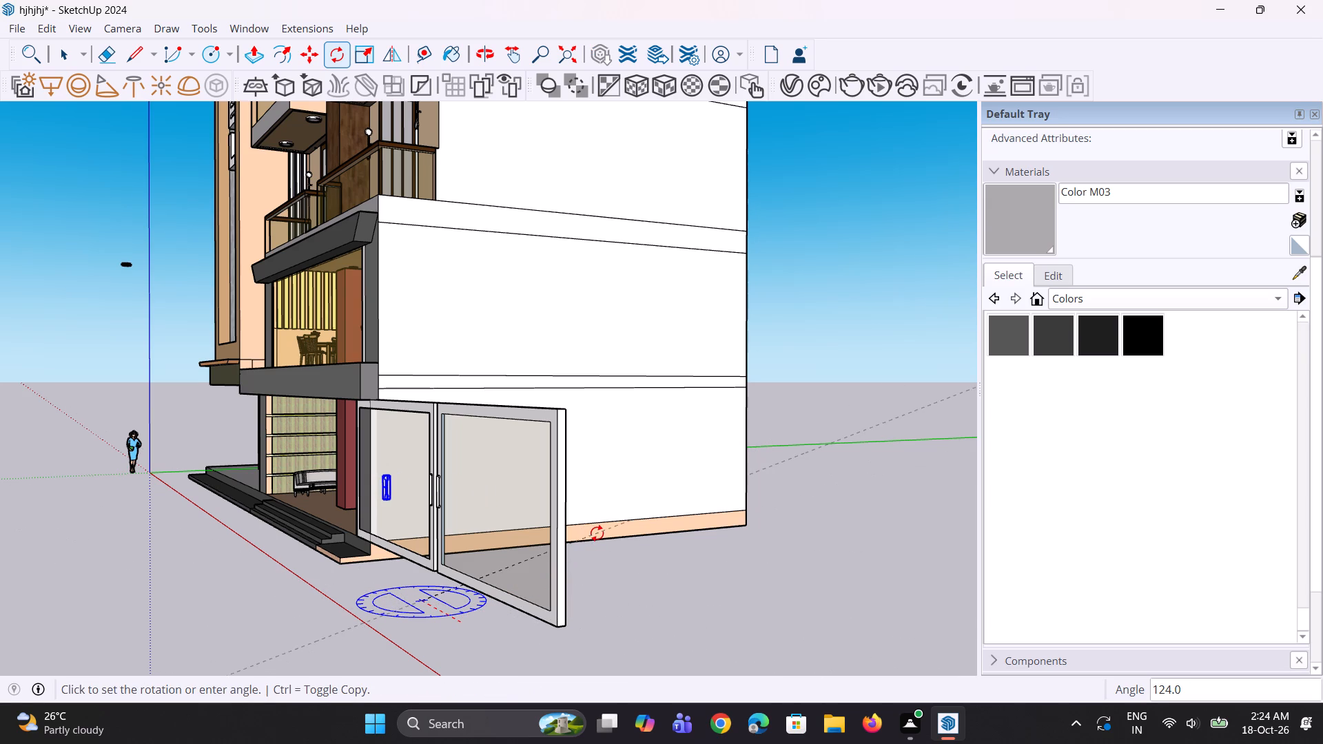
pyautogui.write('90')
pyautogui.press('Return')
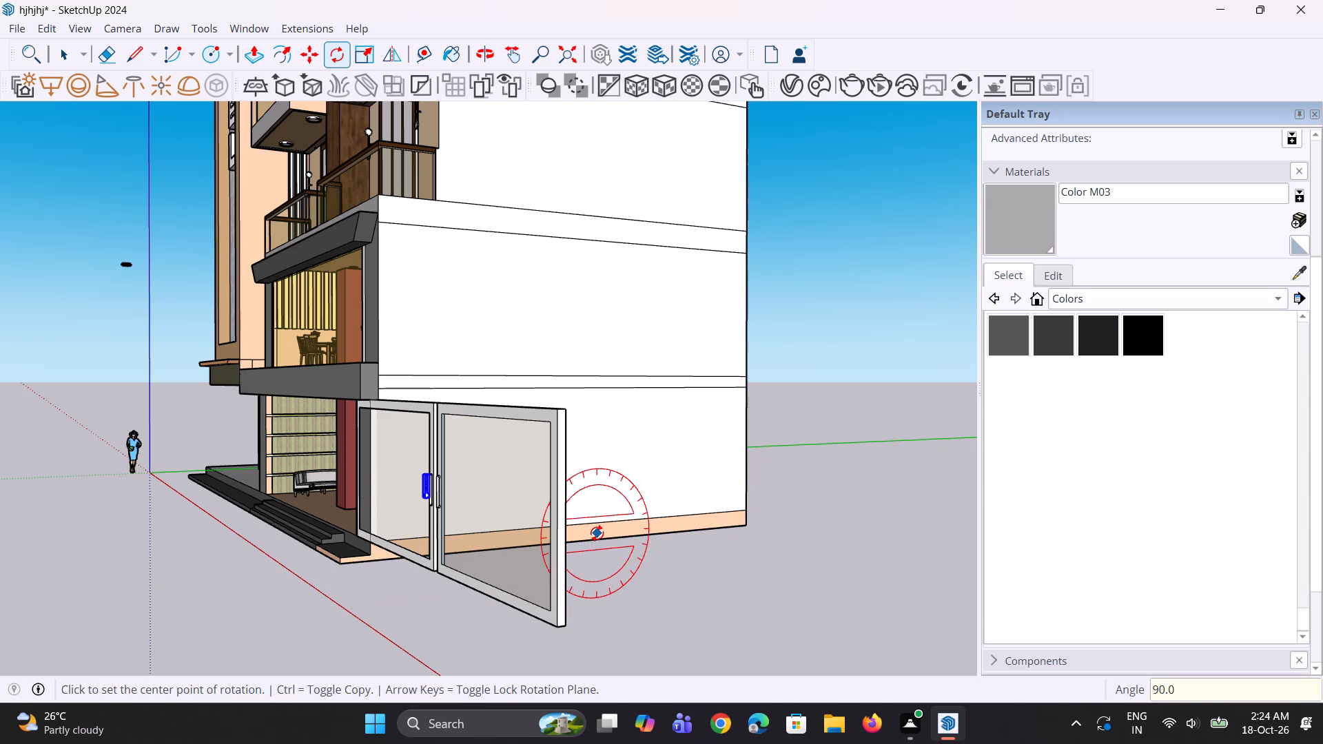
# Move the rotated lamp onto the ground floor's striped side wall, between the top two ledges near the front edge.
pyautogui.scroll(3, 527, 519)
pyautogui.scroll(9, 436, 506)
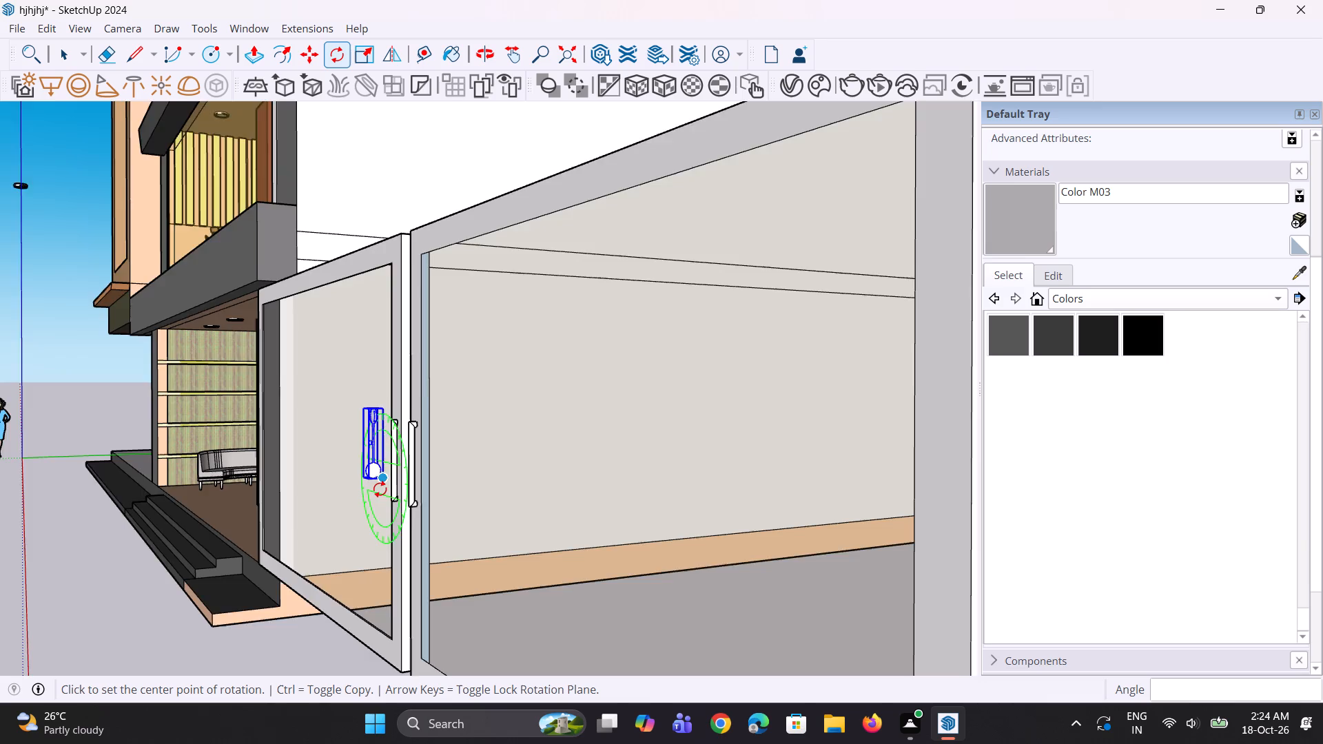
pyautogui.scroll(7, 380, 489)
pyautogui.moveTo(387, 491); pyautogui.dragTo(396, 495, button='middle')
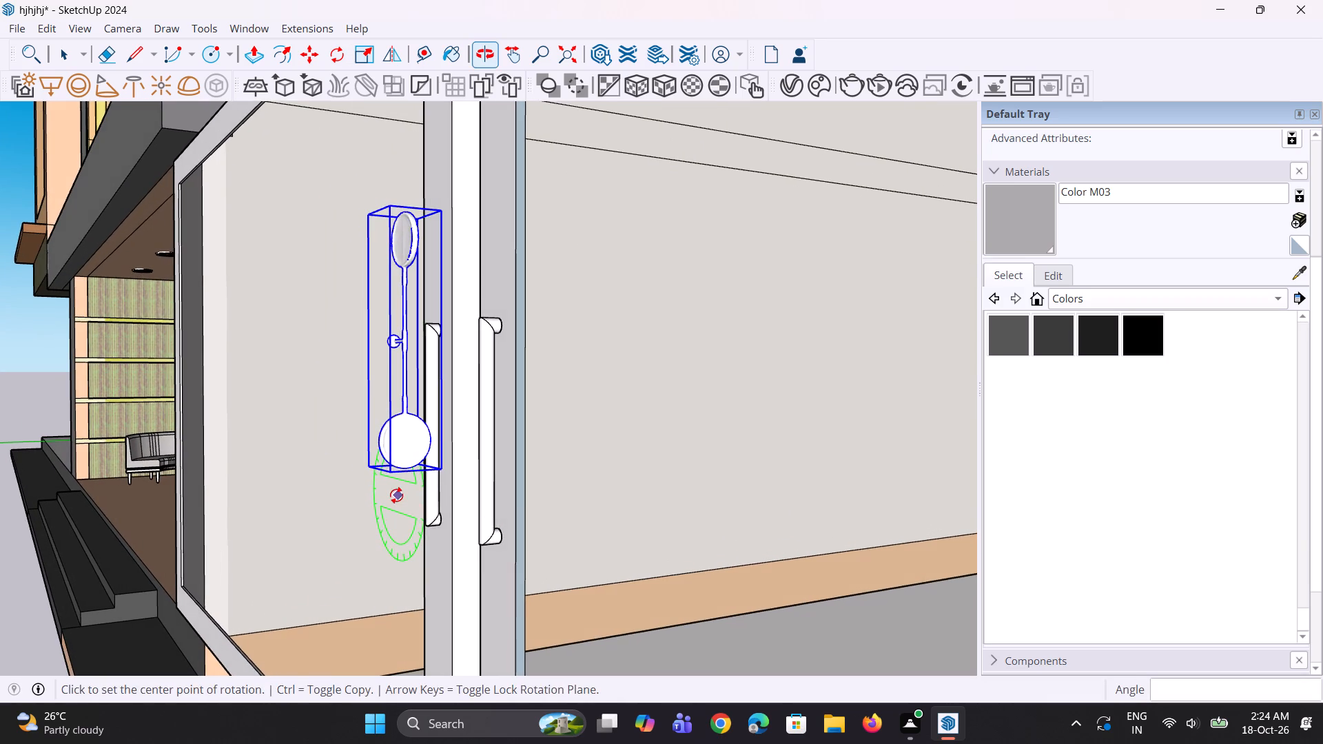
pyautogui.press('m')
pyautogui.click(441, 468)
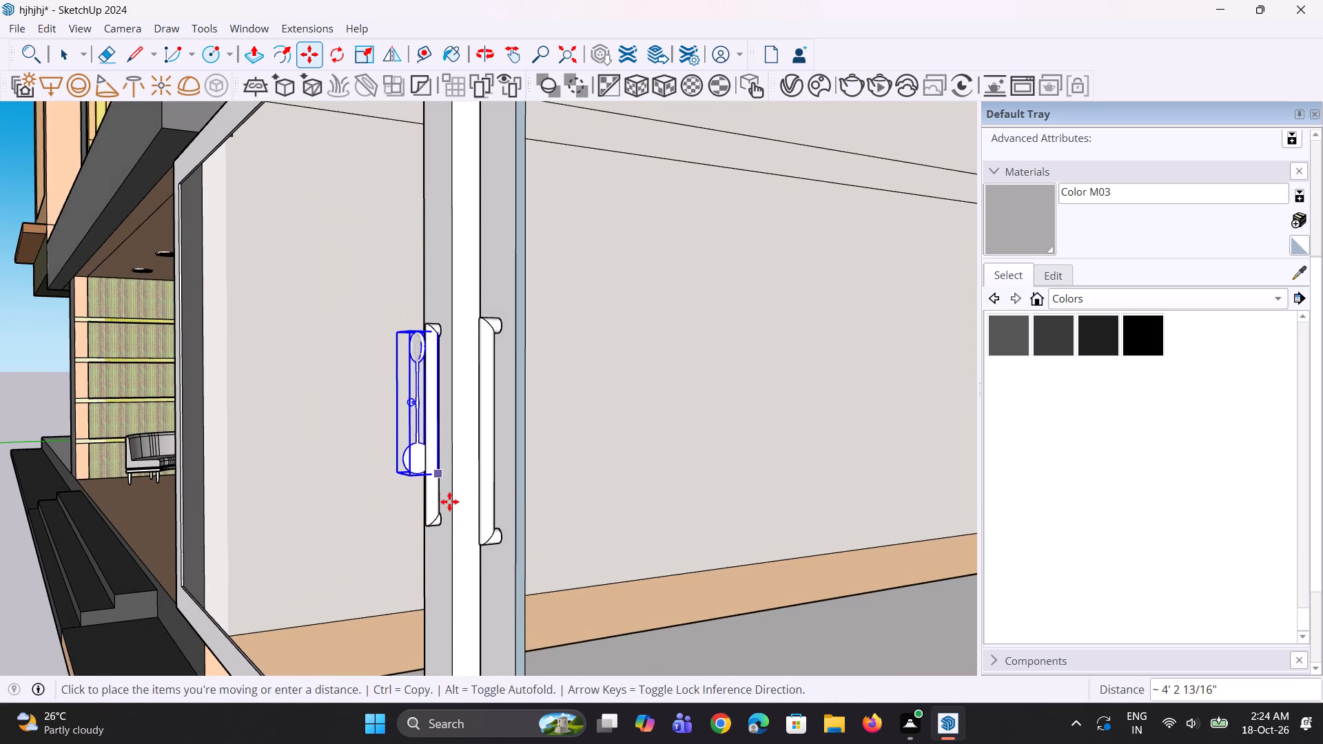
pyautogui.scroll(-9, 551, 524)
pyautogui.scroll(3, 298, 486)
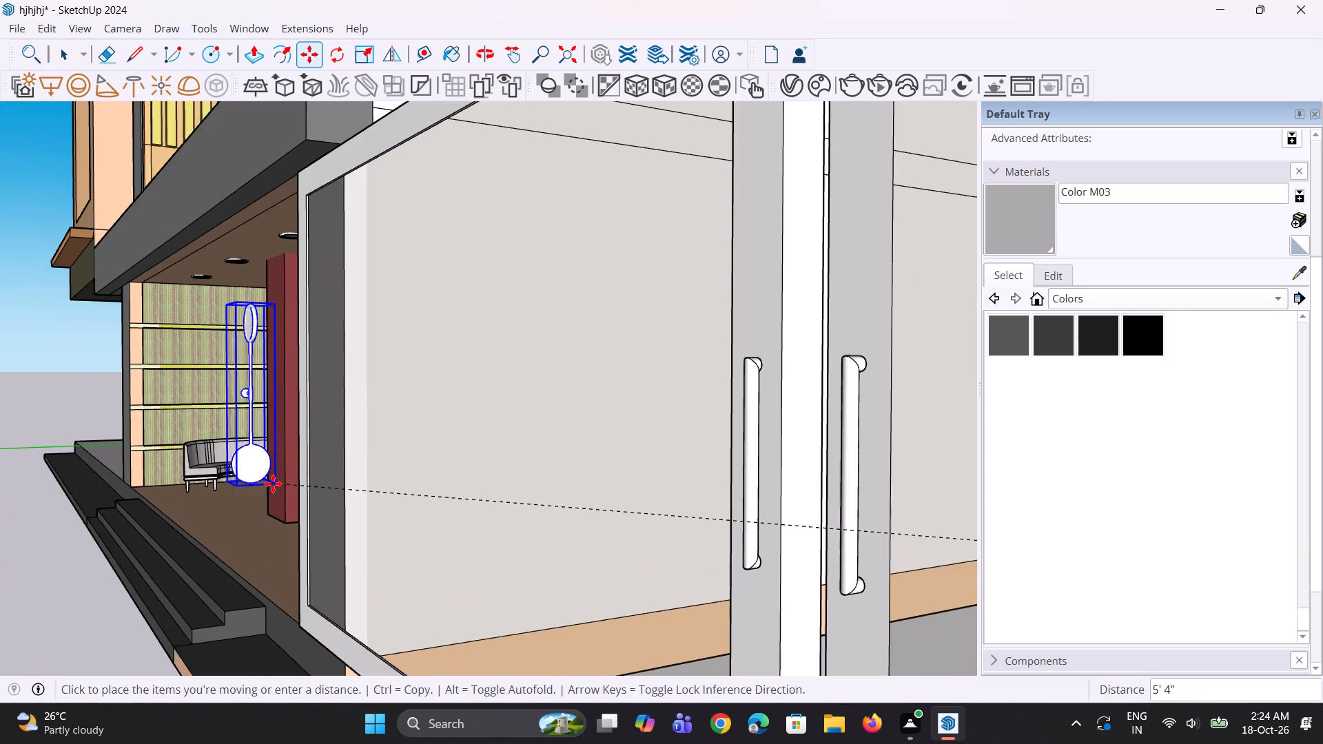
pyautogui.scroll(5, 248, 482)
pyautogui.moveTo(142, 453); pyautogui.dragTo(225, 495, button='middle')
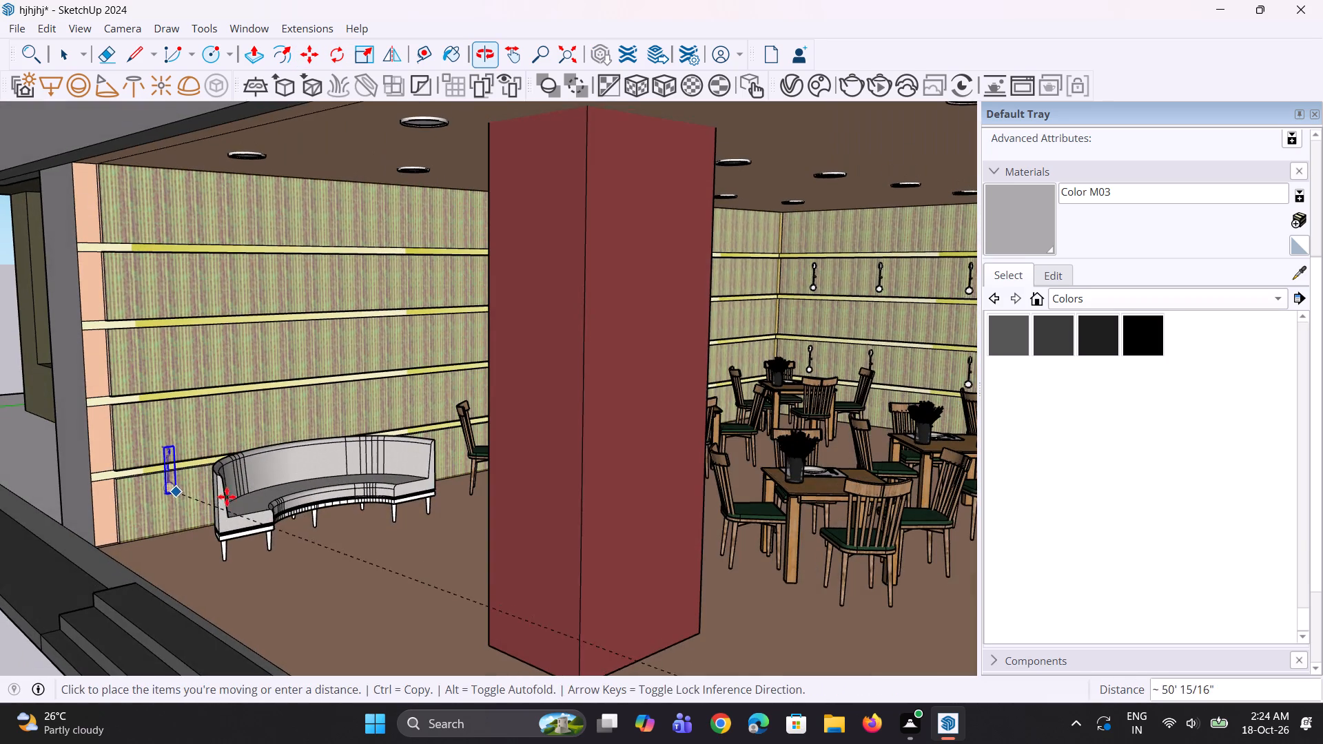
pyautogui.click(137, 311)
# Fine-position the side-wall lamp by shifting it about 5" along the red axis and sliding it slightly along its band, away from the front edge.
pyautogui.scroll(14, 137, 309)
pyautogui.click(99, 309)
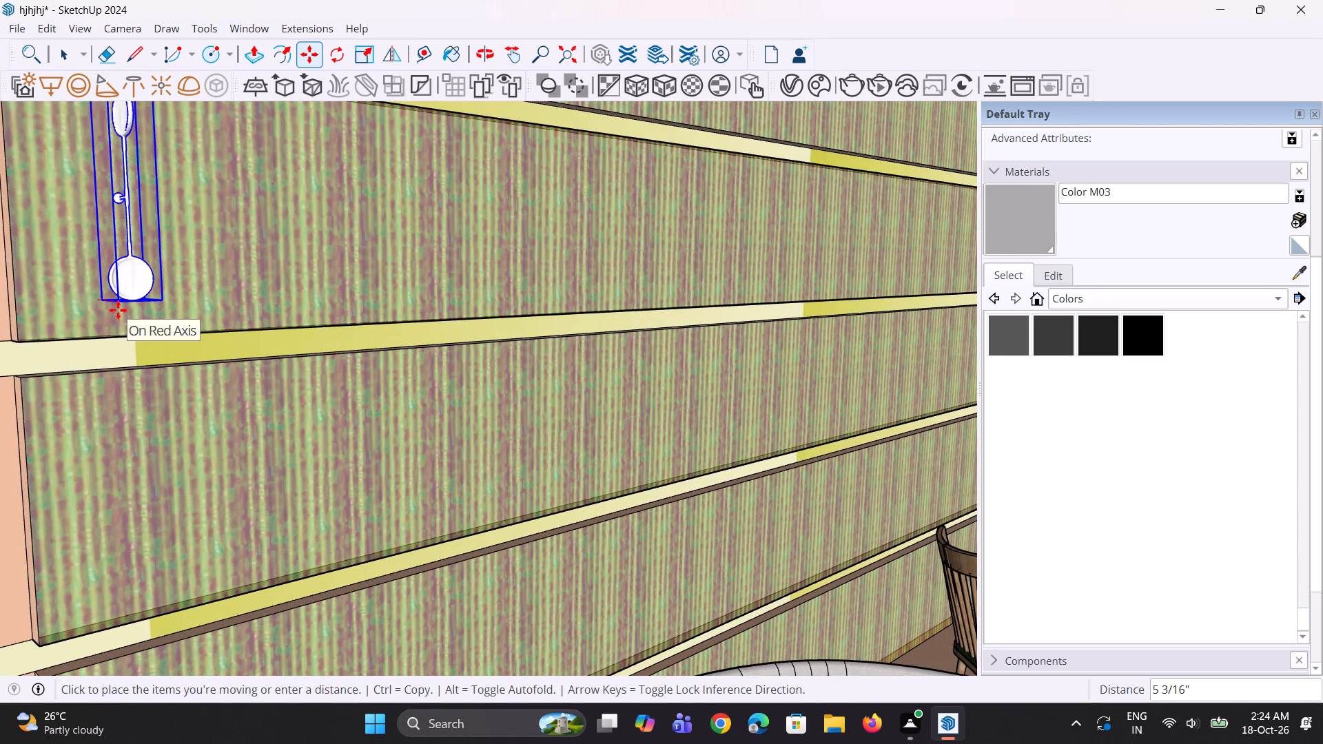
pyautogui.click(118, 310)
pyautogui.scroll(-5, 139, 415)
pyautogui.moveTo(148, 416); pyautogui.dragTo(96, 419, button='middle')
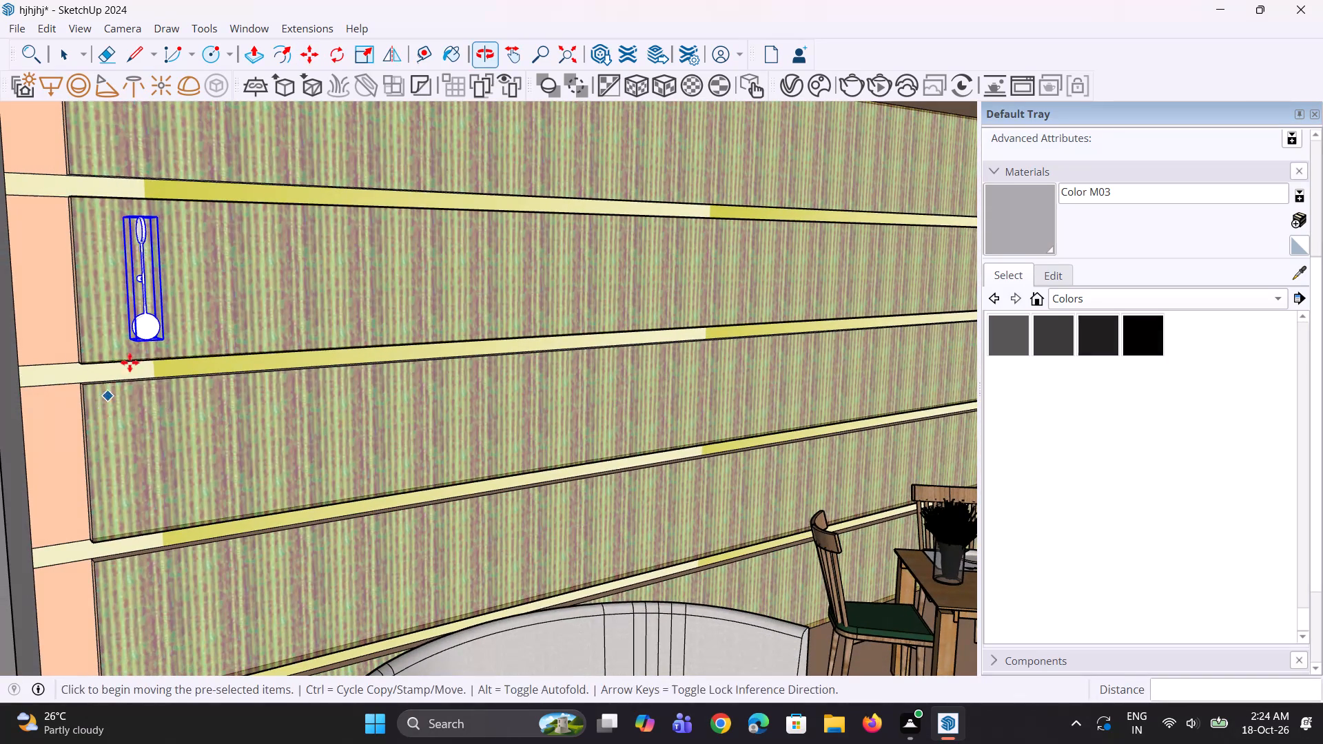
pyautogui.click(158, 343)
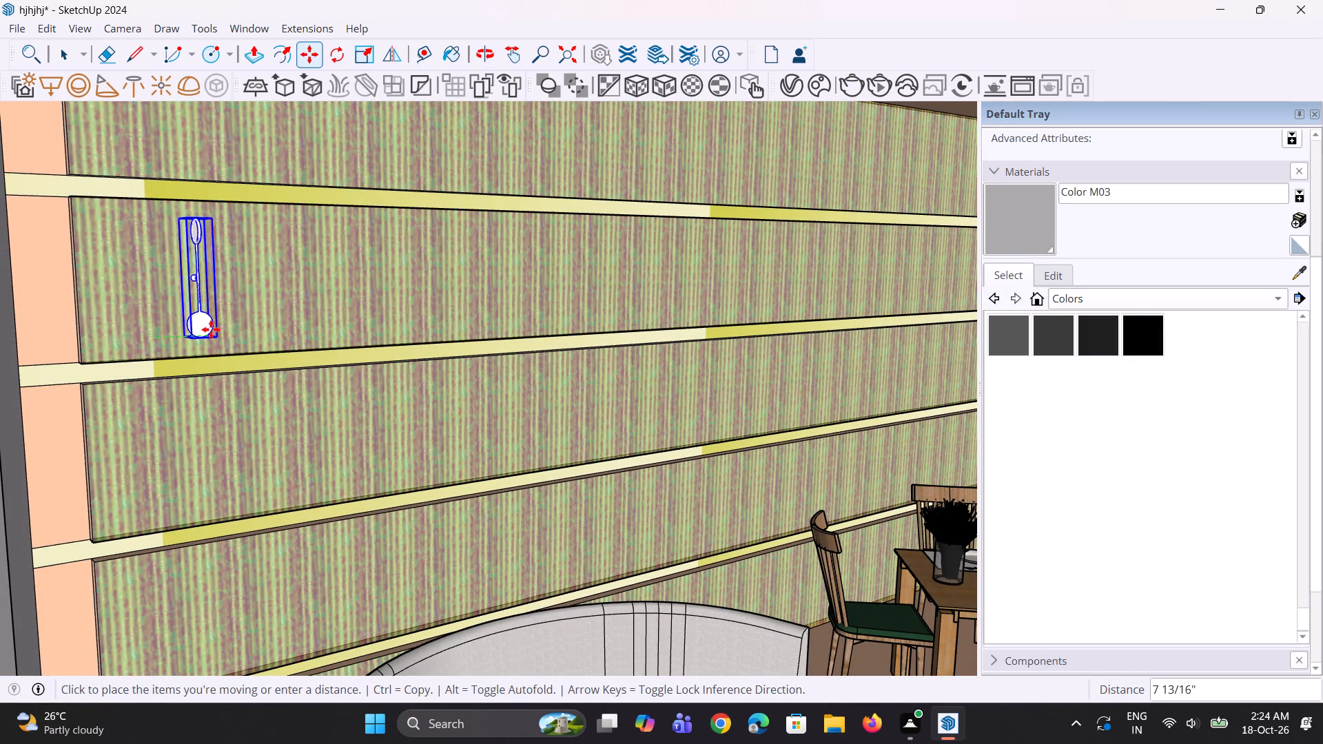
pyautogui.click(236, 326)
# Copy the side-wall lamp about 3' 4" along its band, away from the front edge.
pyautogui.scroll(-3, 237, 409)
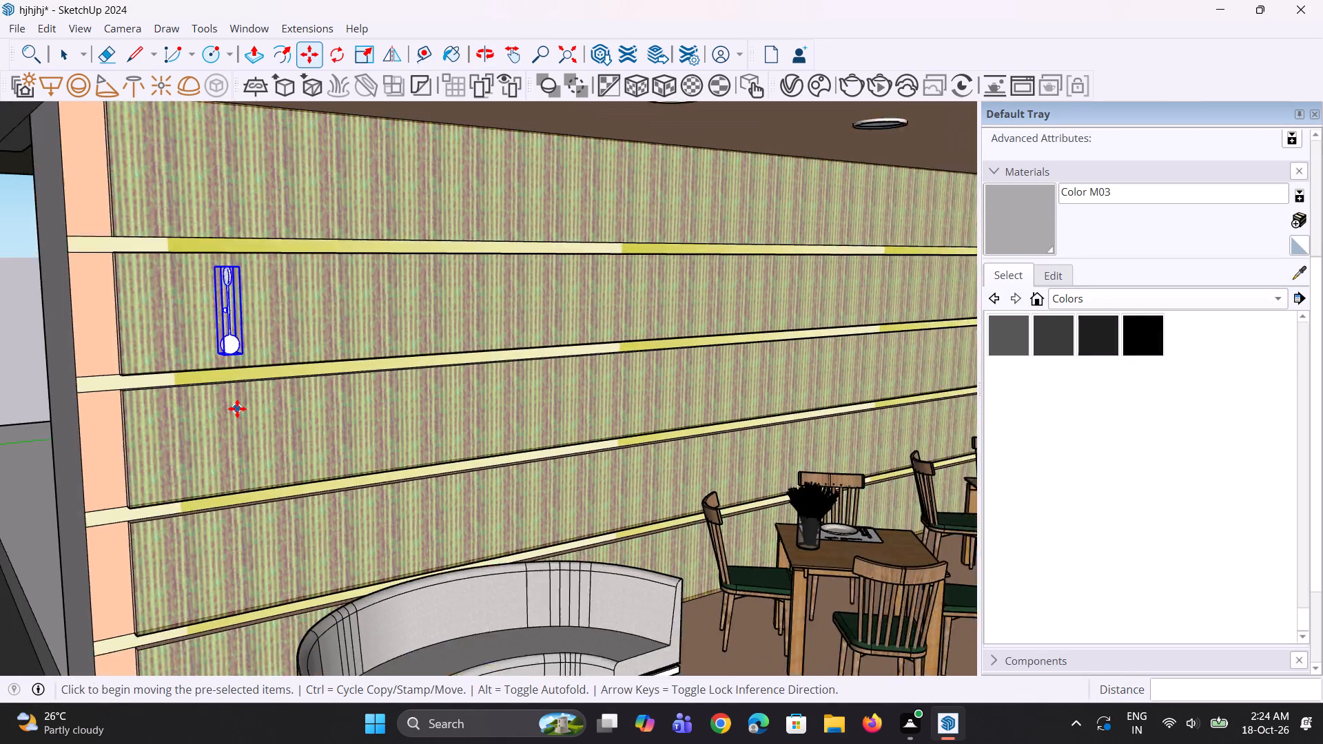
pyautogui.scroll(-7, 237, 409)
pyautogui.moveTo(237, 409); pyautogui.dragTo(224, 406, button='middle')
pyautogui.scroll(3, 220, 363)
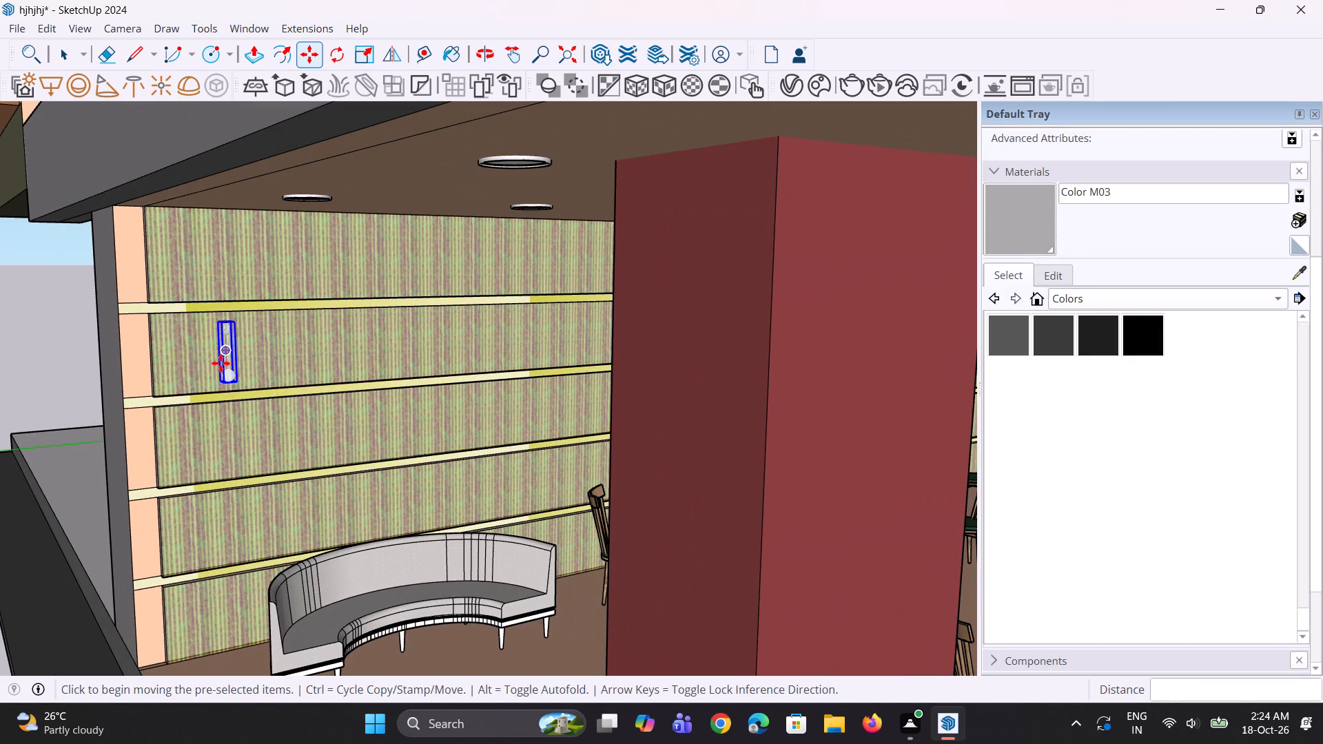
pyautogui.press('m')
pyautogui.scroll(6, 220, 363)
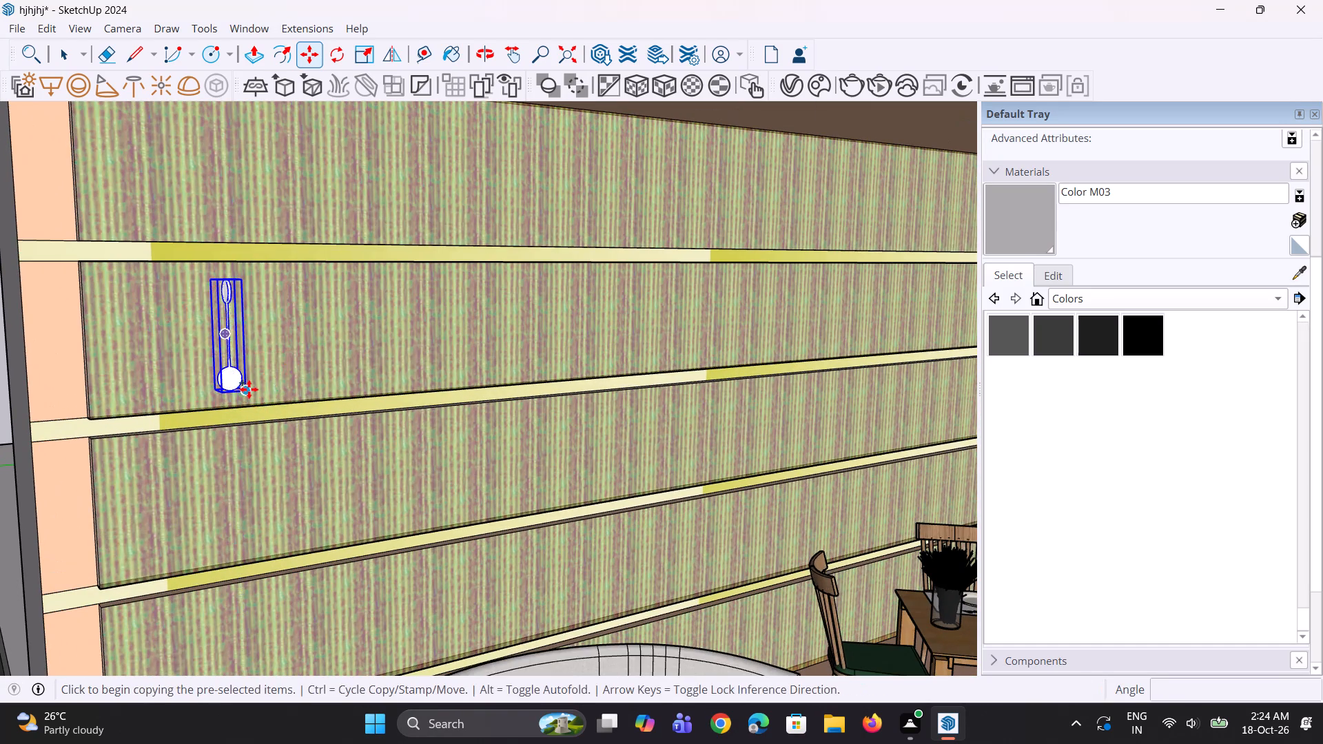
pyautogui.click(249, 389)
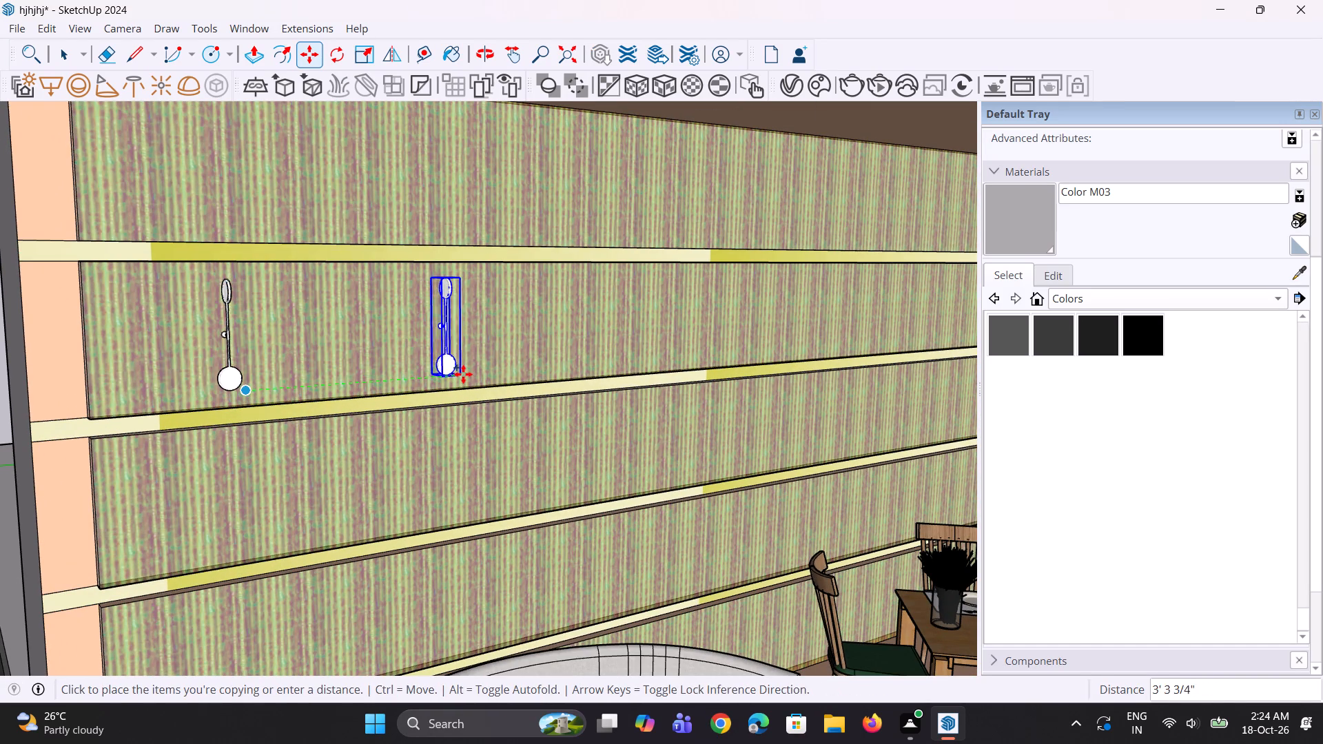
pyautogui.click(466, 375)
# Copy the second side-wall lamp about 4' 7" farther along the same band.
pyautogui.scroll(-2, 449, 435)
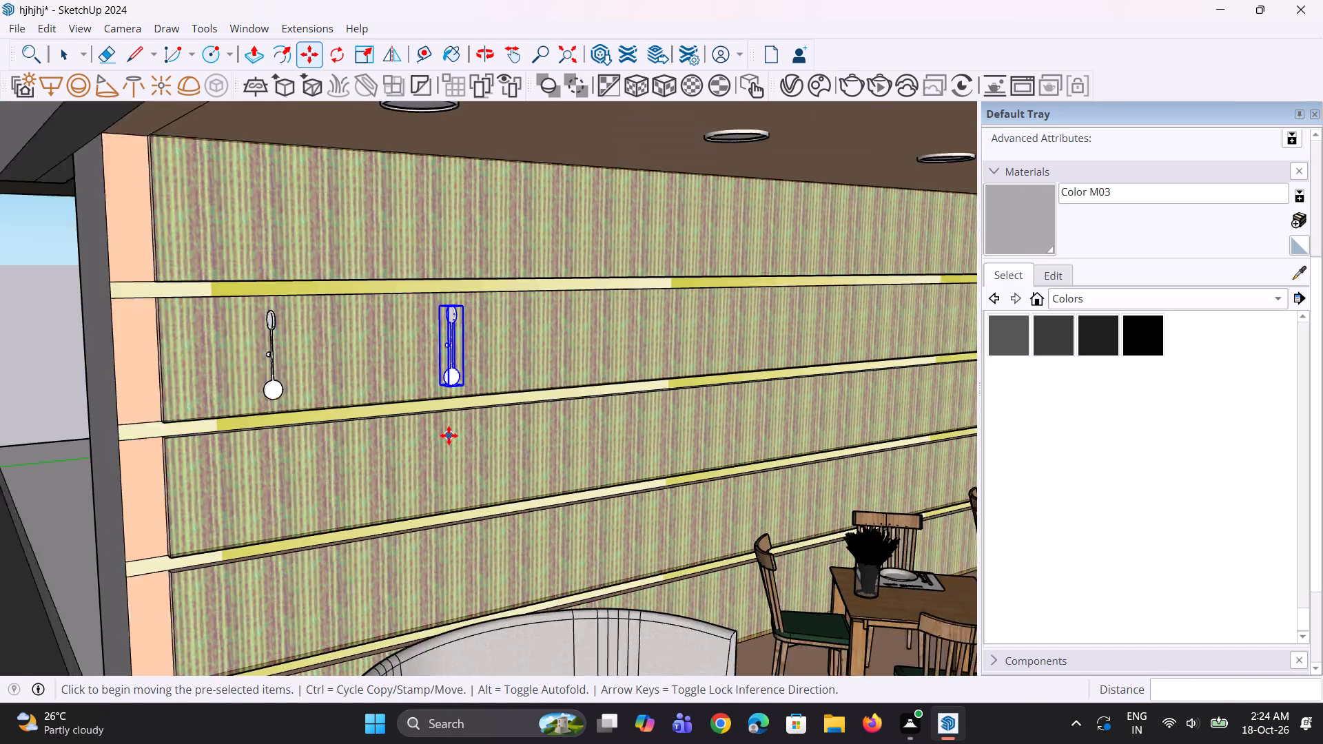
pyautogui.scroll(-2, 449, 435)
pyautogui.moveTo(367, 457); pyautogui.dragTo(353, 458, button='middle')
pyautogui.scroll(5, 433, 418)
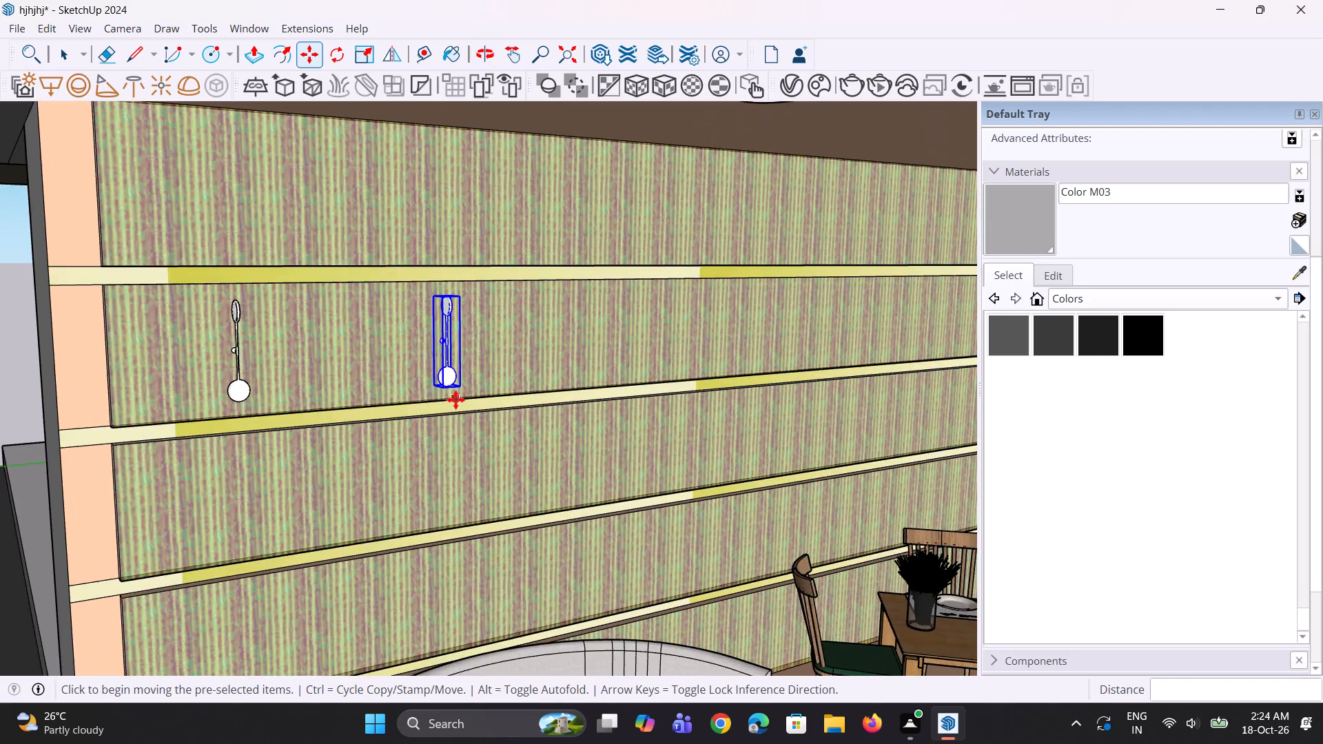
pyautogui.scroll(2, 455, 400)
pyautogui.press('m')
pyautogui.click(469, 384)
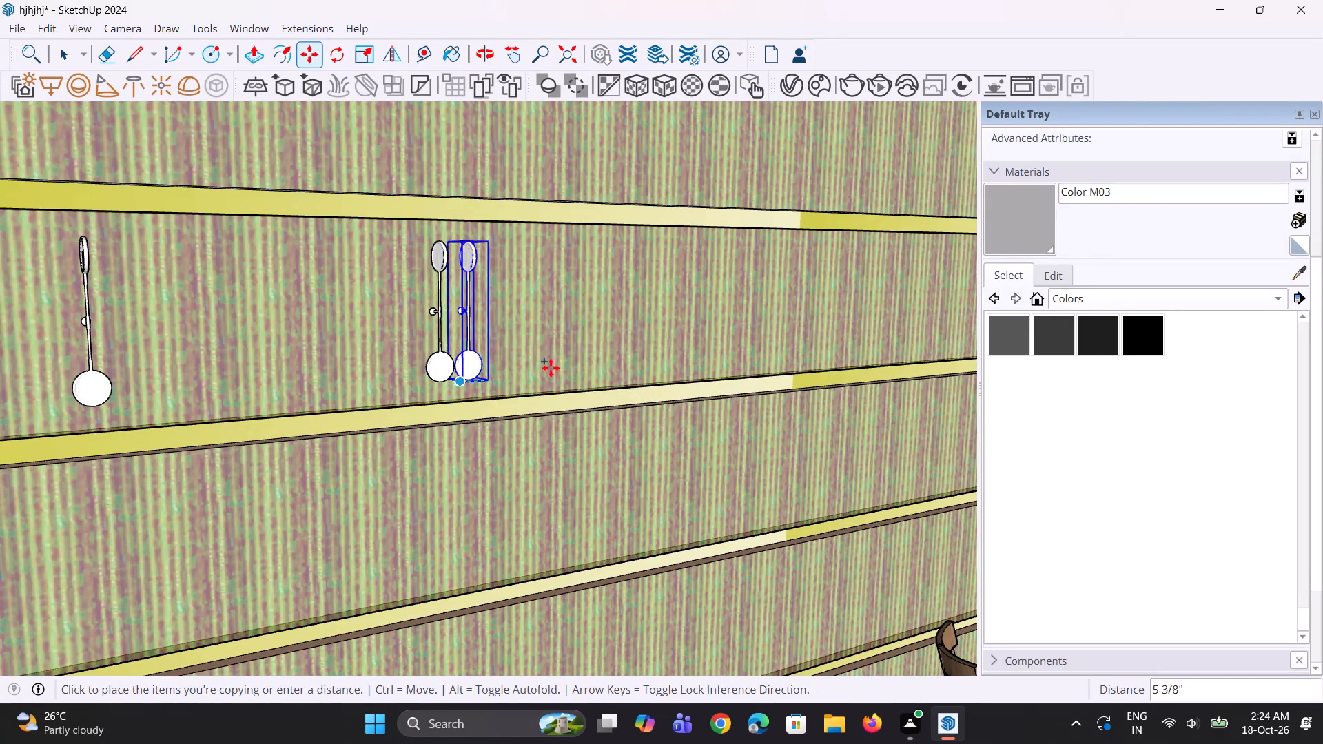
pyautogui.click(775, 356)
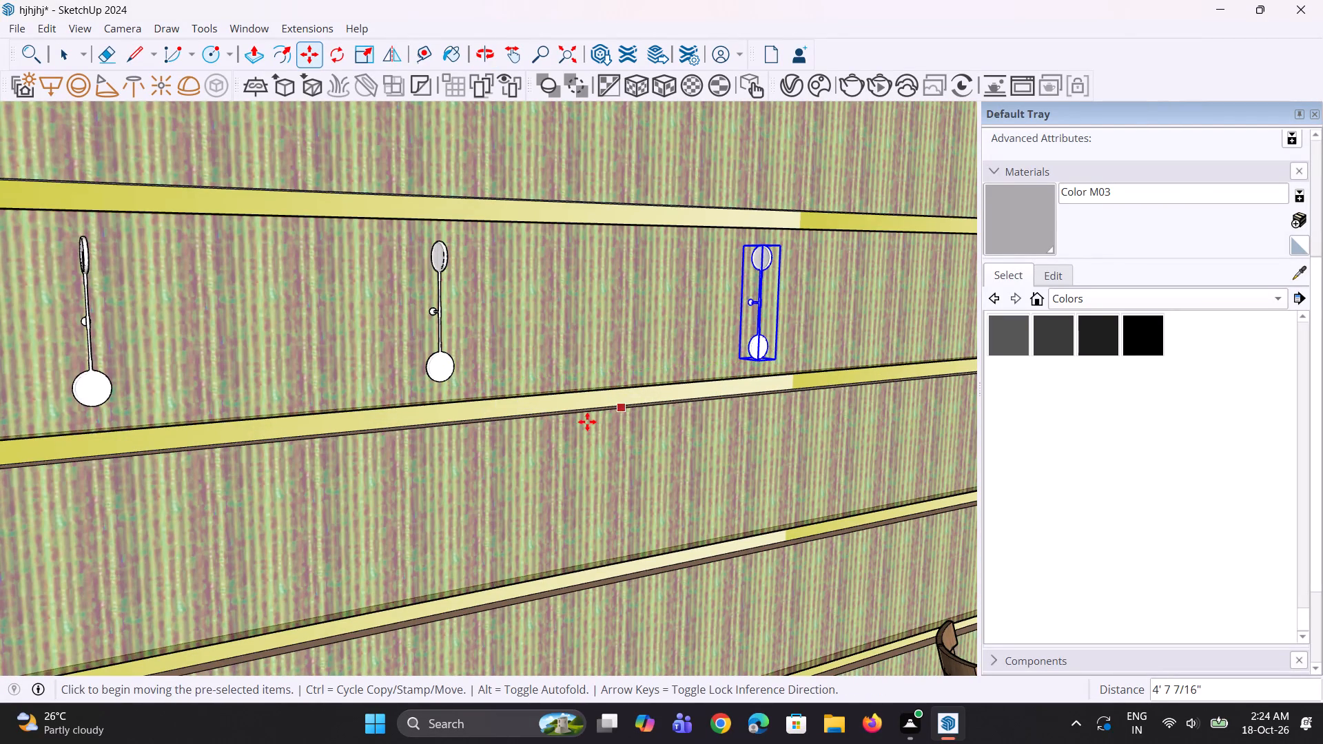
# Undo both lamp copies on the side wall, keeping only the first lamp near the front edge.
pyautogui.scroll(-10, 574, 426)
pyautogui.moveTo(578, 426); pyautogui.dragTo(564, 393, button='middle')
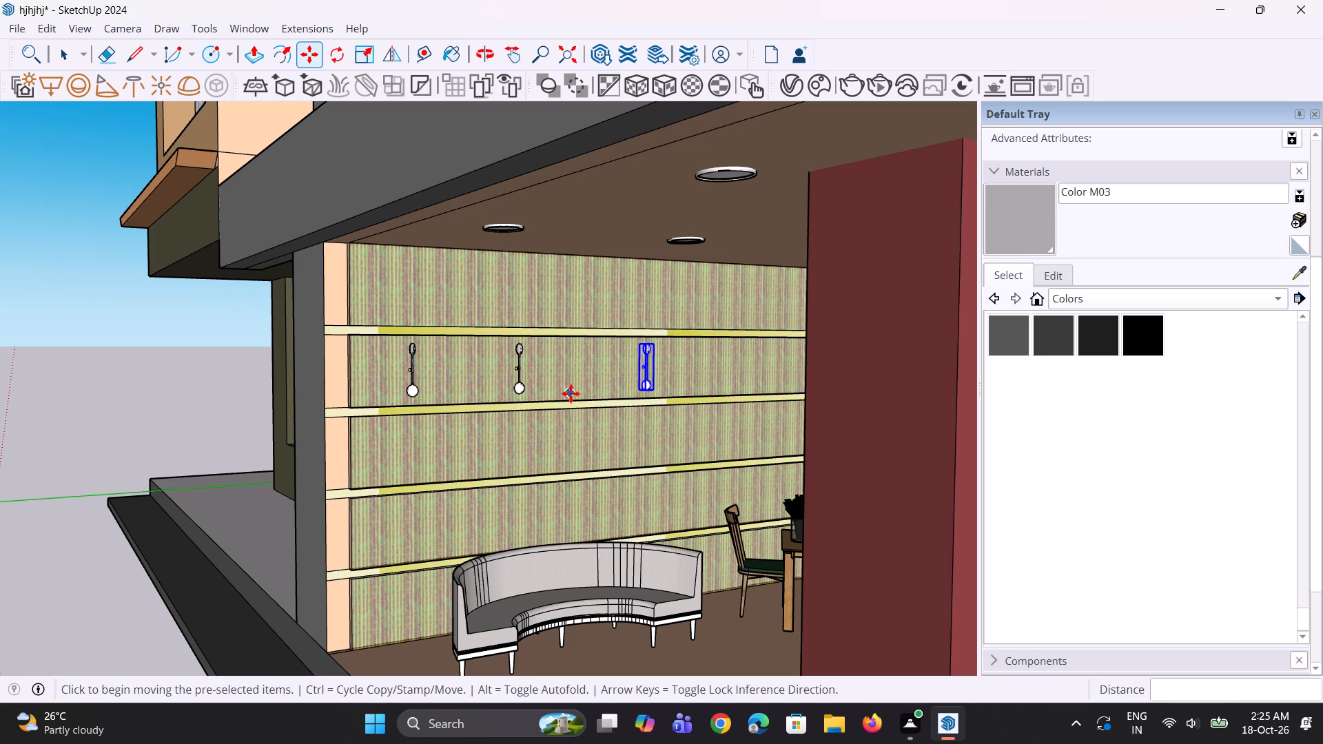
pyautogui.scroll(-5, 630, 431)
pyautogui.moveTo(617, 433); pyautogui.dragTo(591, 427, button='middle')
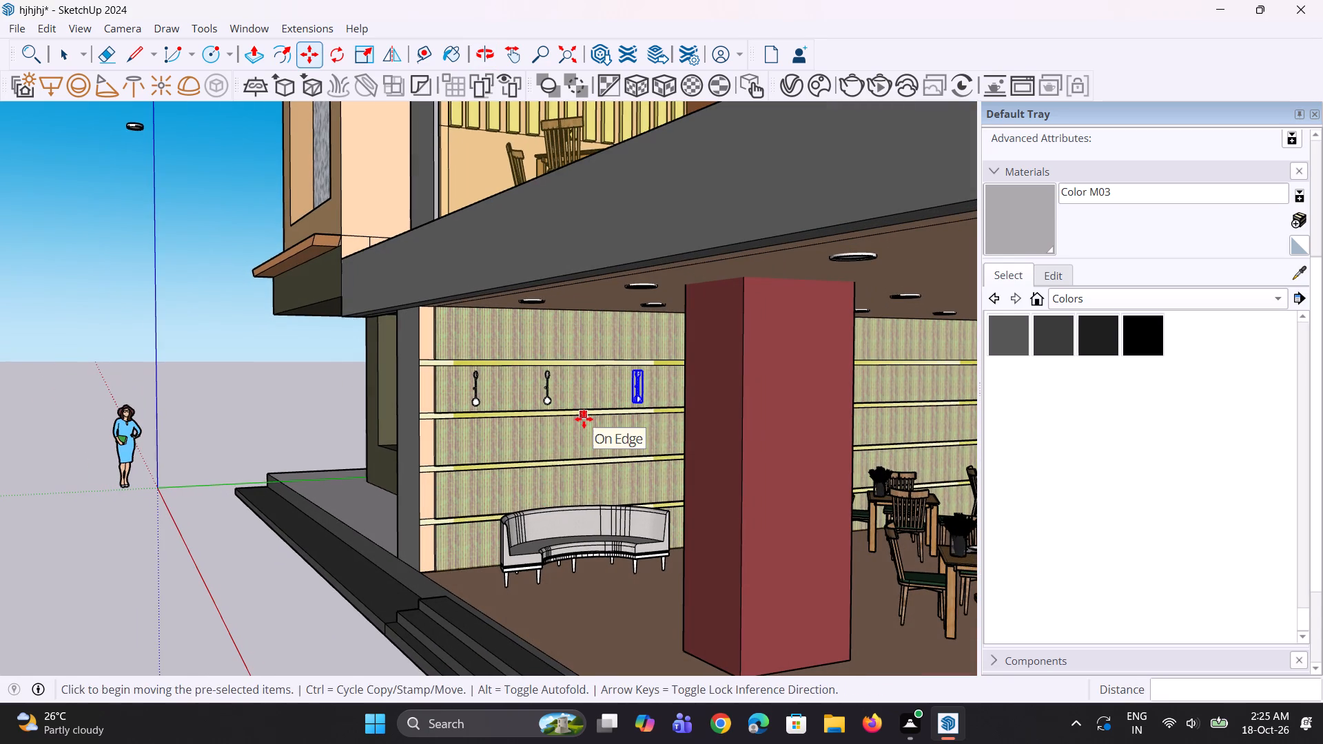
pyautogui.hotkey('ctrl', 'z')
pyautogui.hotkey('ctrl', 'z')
# Copy the remaining side-wall lamp about 7' 11" along its band, away from the front edge.
pyautogui.scroll(2, 560, 422)
pyautogui.press('space')
pyautogui.press('space')
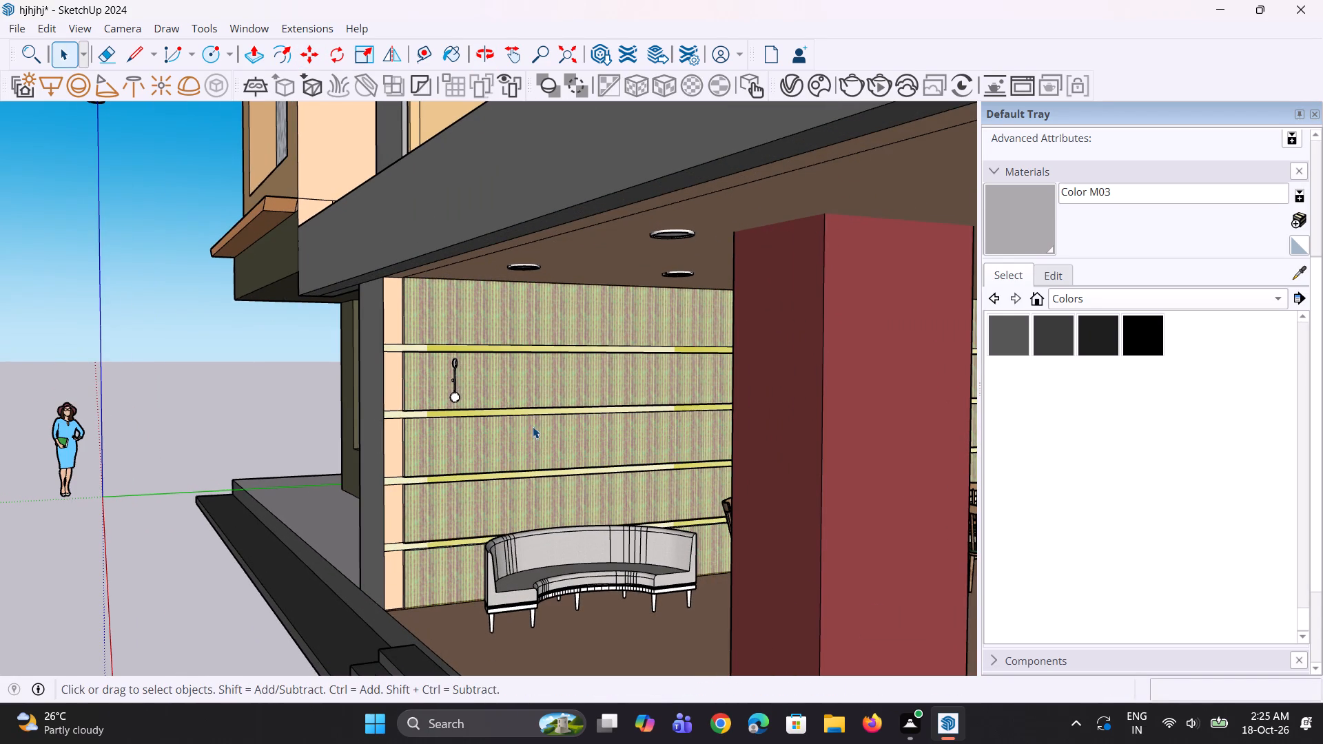
pyautogui.click(454, 402)
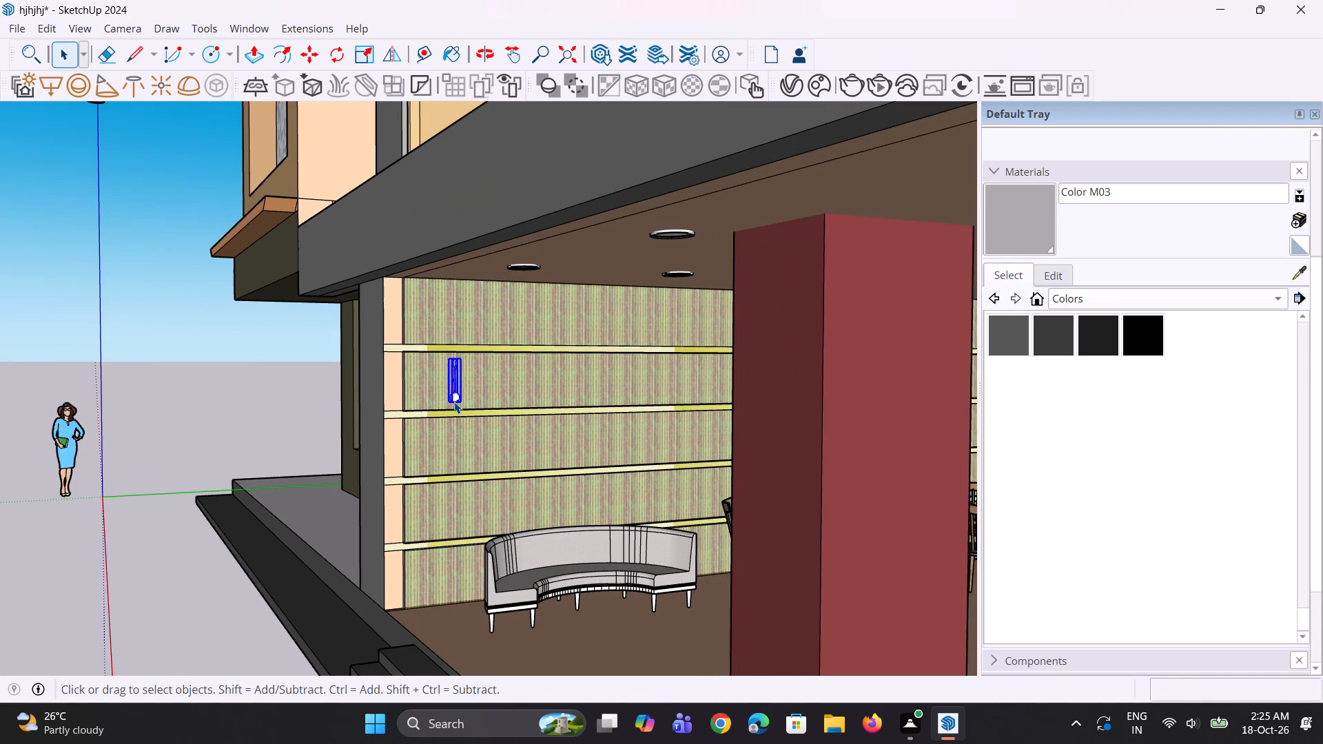
pyautogui.press('m')
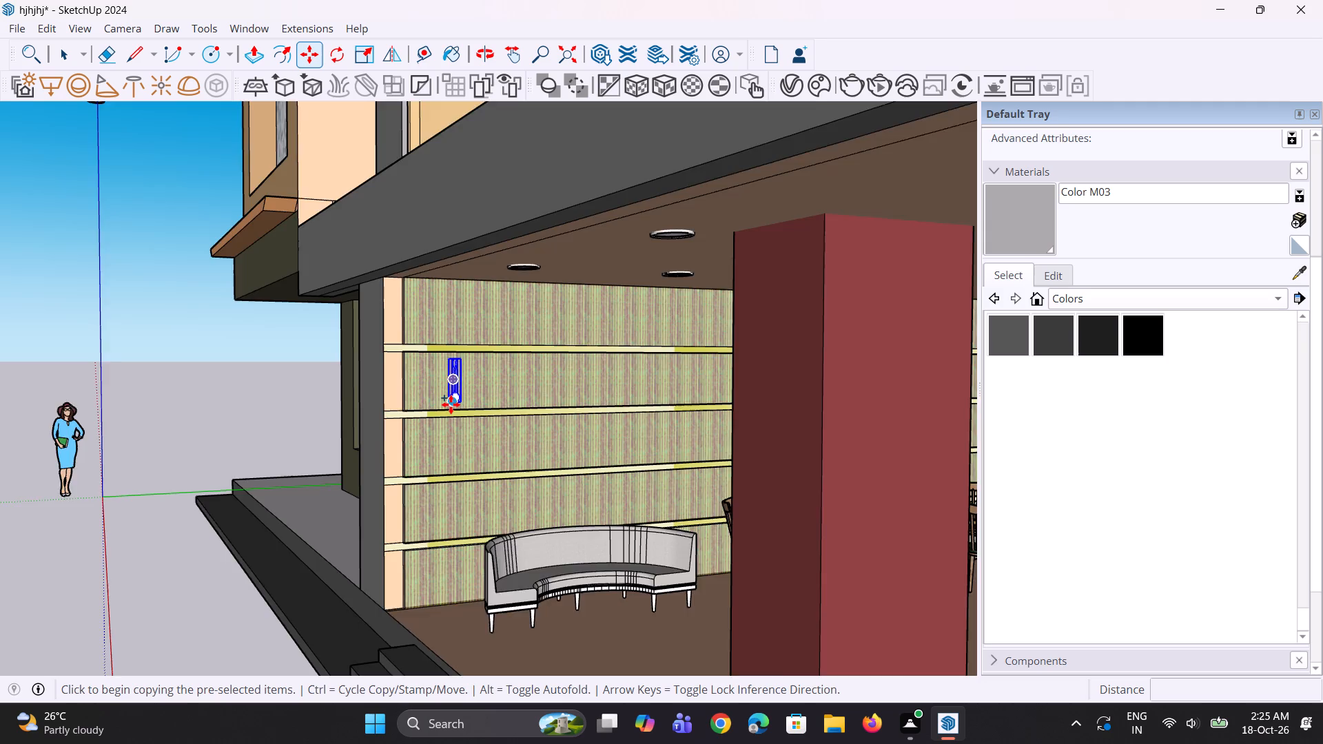
pyautogui.scroll(8, 451, 404)
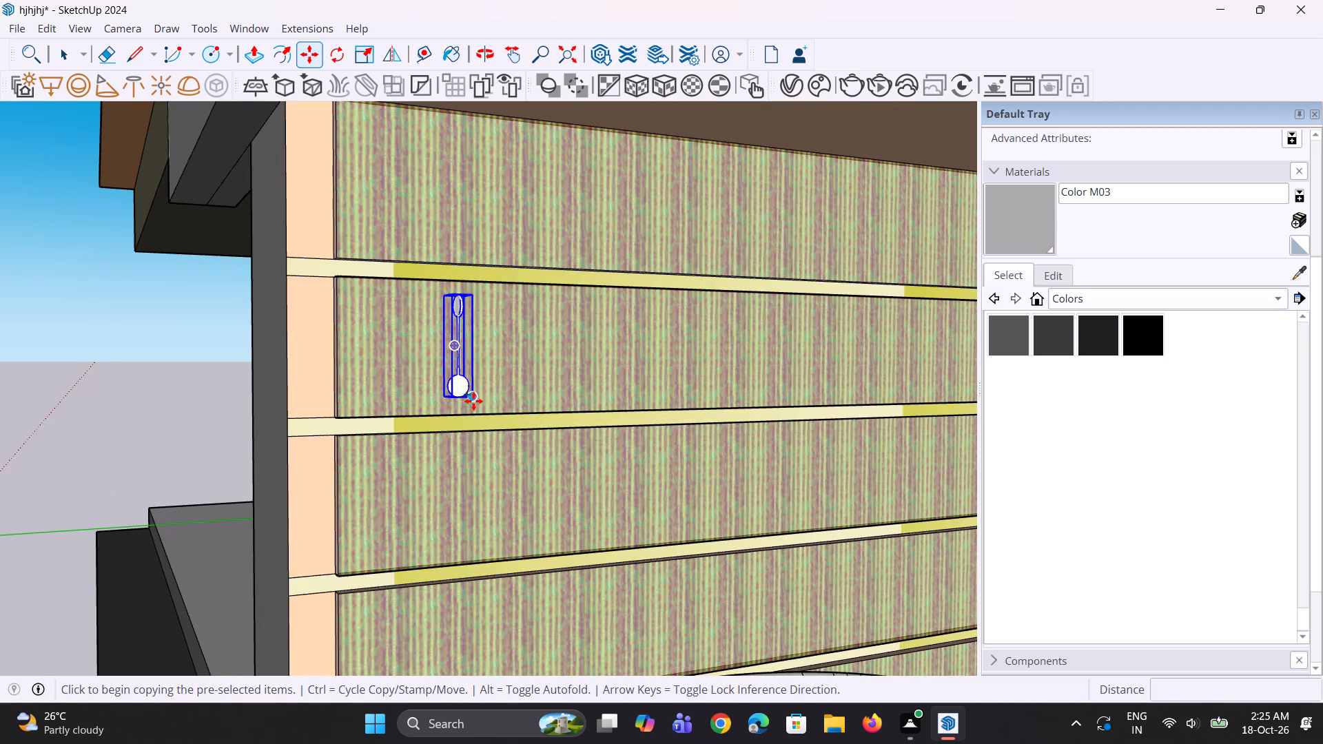
pyautogui.click(473, 401)
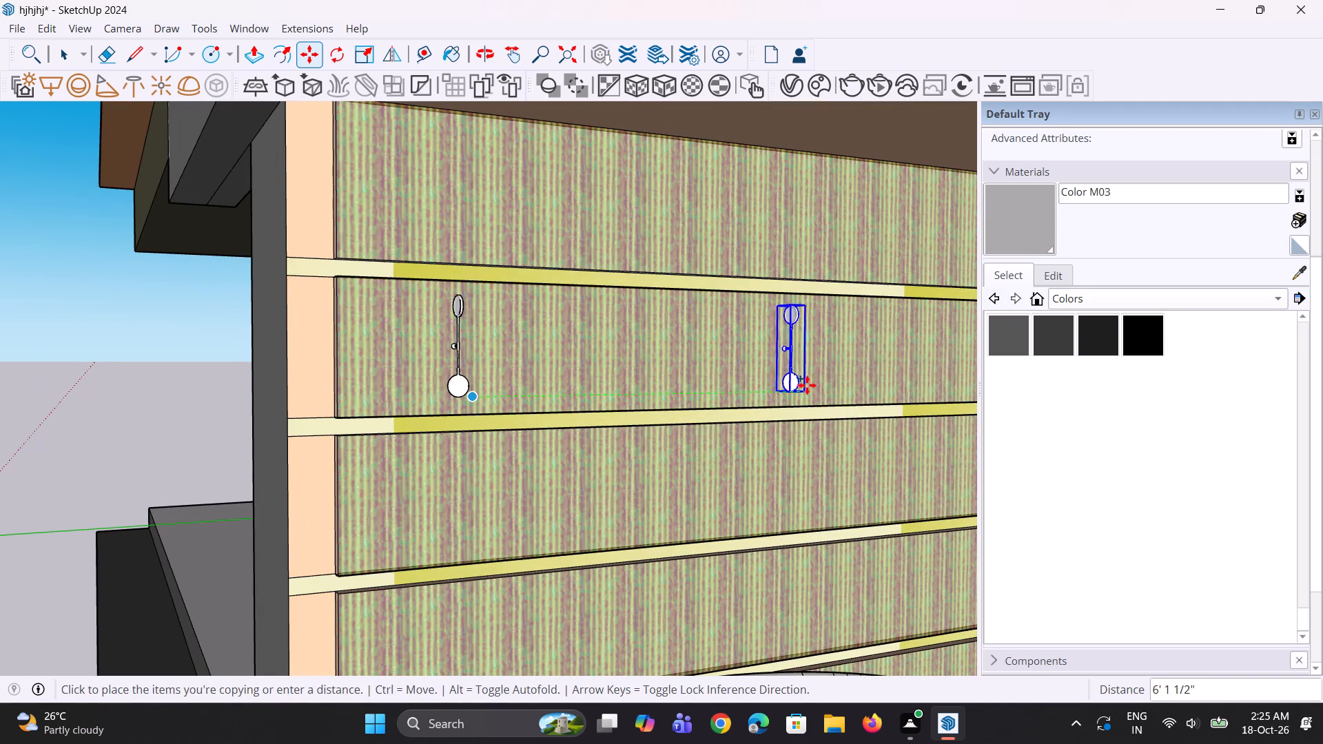
pyautogui.click(886, 383)
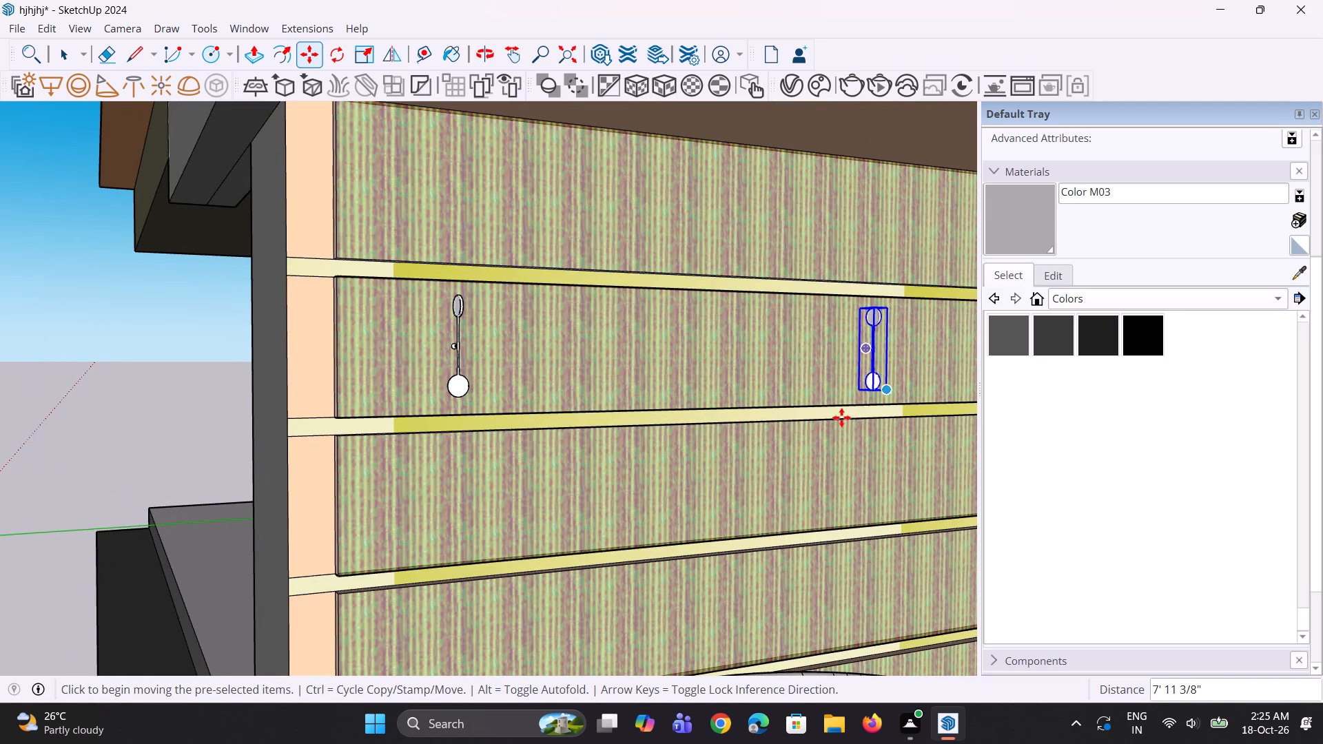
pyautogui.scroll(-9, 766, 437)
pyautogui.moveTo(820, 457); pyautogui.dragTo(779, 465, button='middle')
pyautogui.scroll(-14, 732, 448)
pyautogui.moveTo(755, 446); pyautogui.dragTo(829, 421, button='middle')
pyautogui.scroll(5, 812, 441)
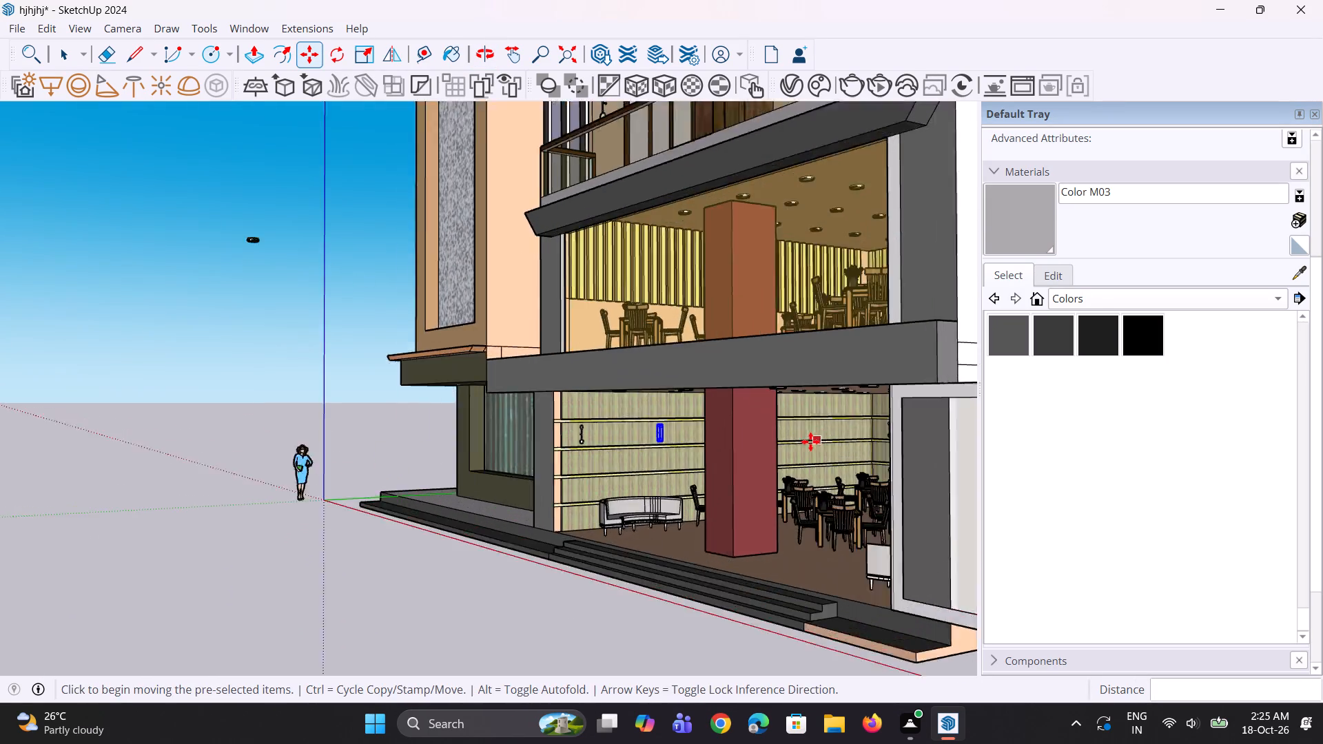
# Copy the second side-wall lamp about 6' 4" farther along the same band, away from the front edge.
pyautogui.scroll(15, 810, 442)
pyautogui.moveTo(739, 457); pyautogui.dragTo(578, 499, button='middle')
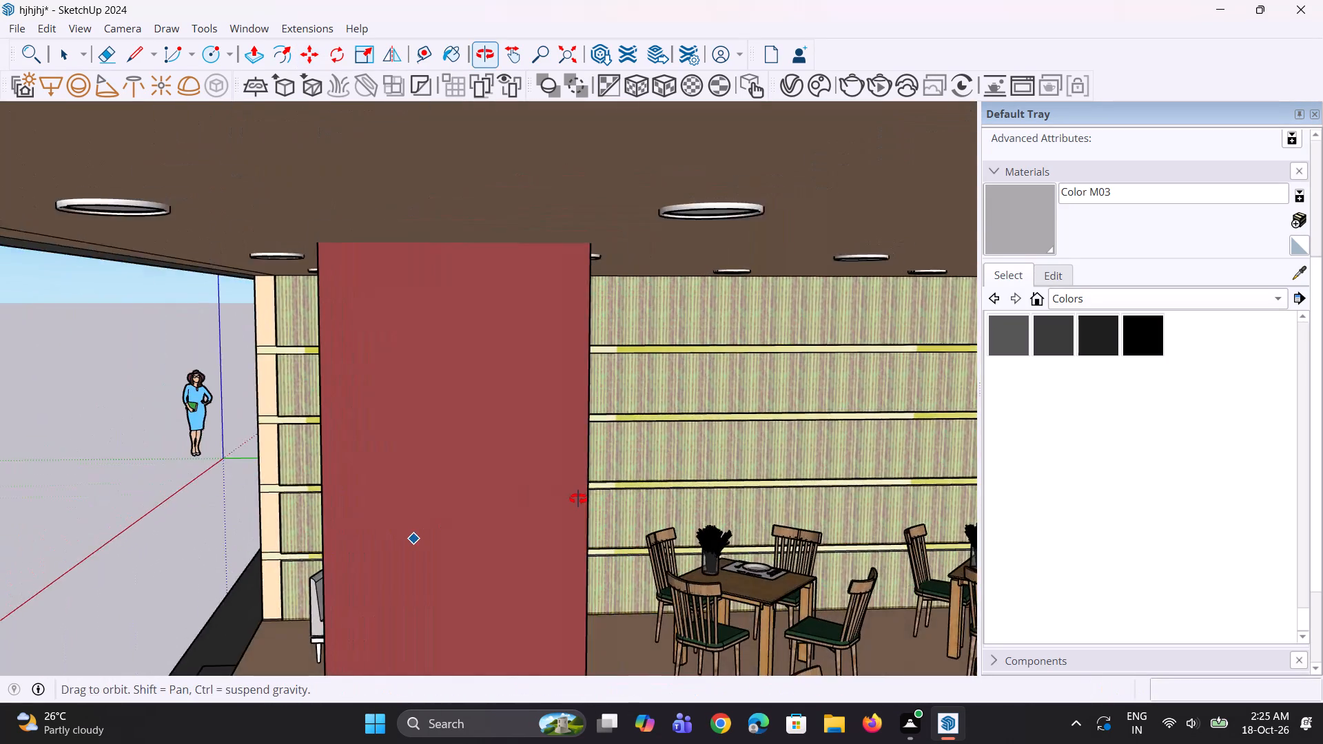
pyautogui.moveTo(578, 499); pyautogui.dragTo(563, 486, button='middle')
pyautogui.scroll(2, 639, 478)
pyautogui.press('m')
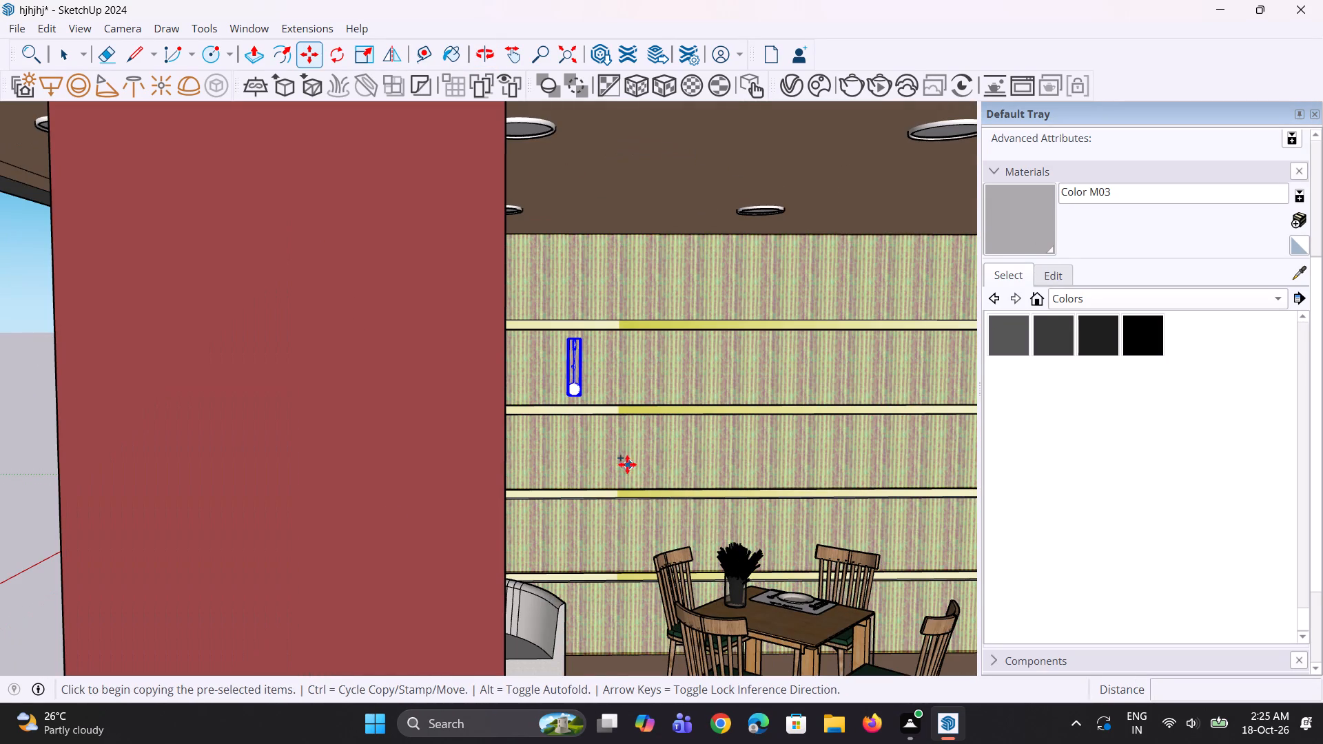
pyautogui.click(584, 401)
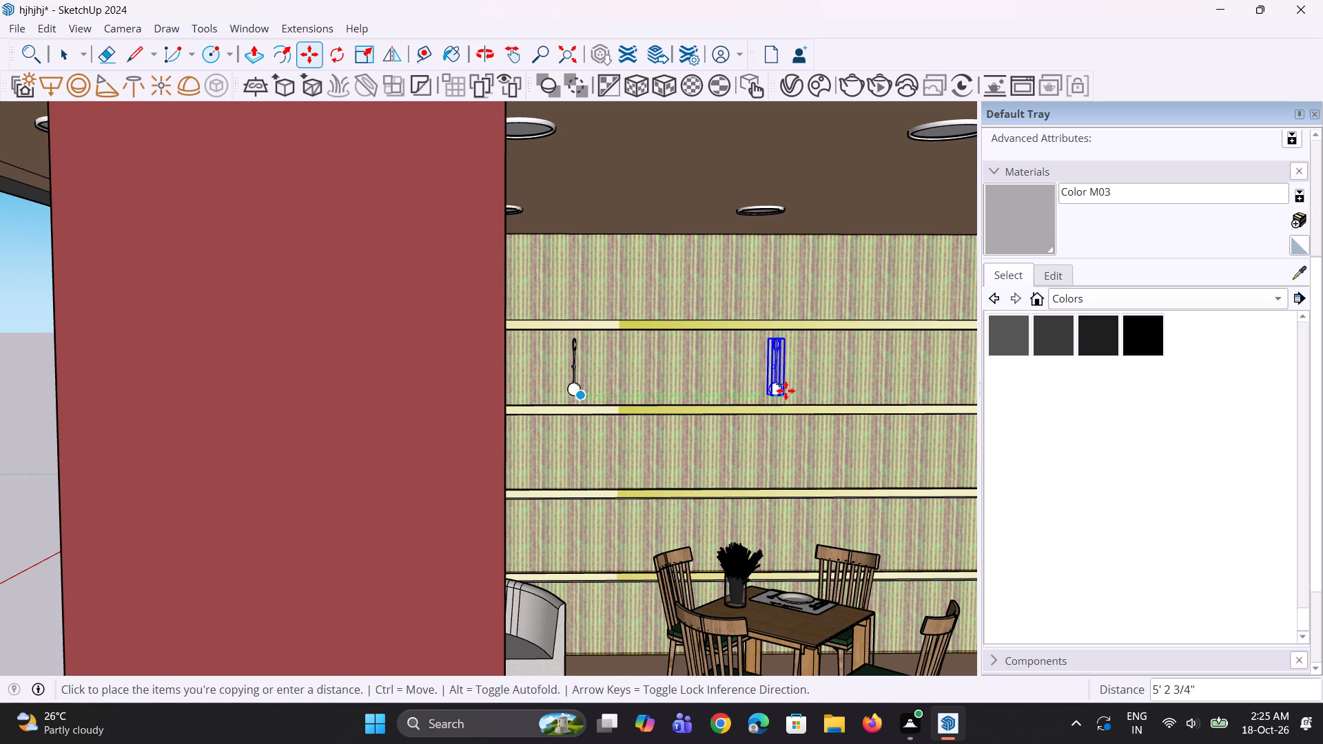
pyautogui.click(825, 393)
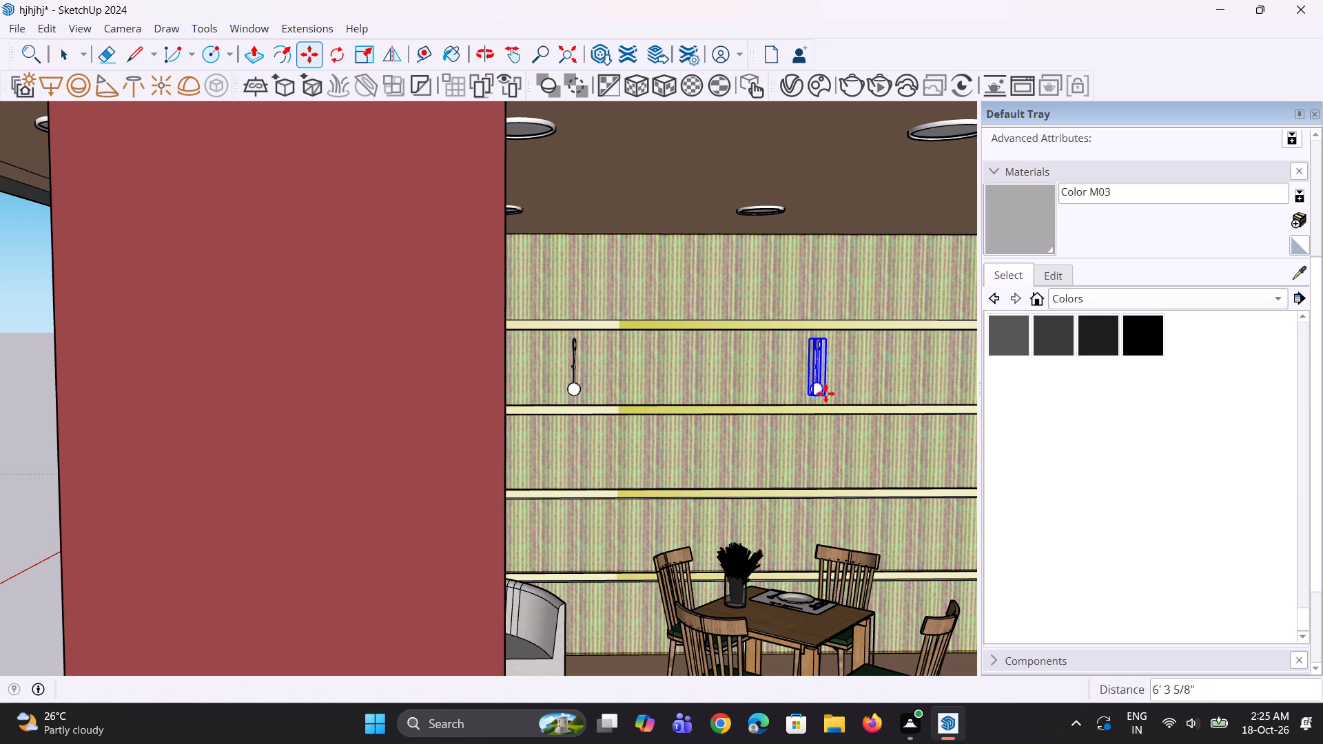
# Copy the third side-wall lamp farther along the upper band, toward the back wall.
pyautogui.scroll(-4, 704, 441)
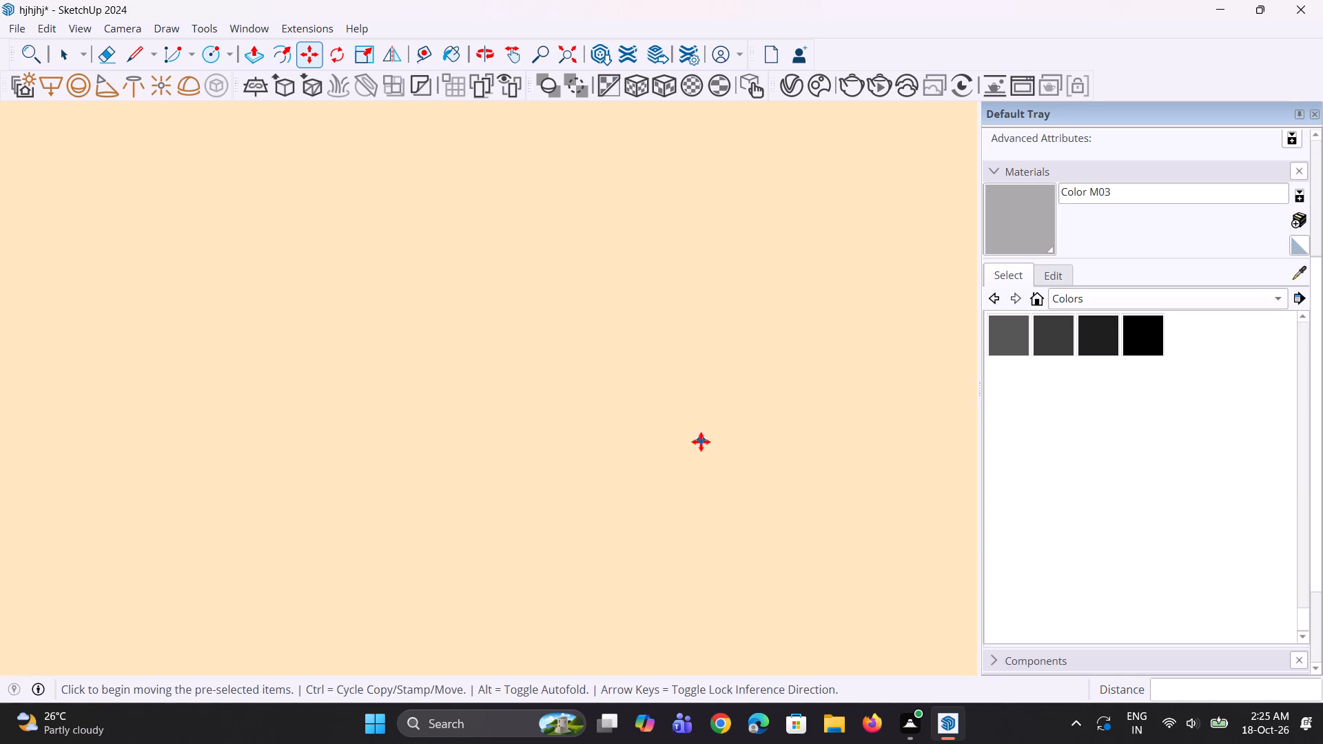
pyautogui.moveTo(724, 444); pyautogui.dragTo(824, 466, button='middle')
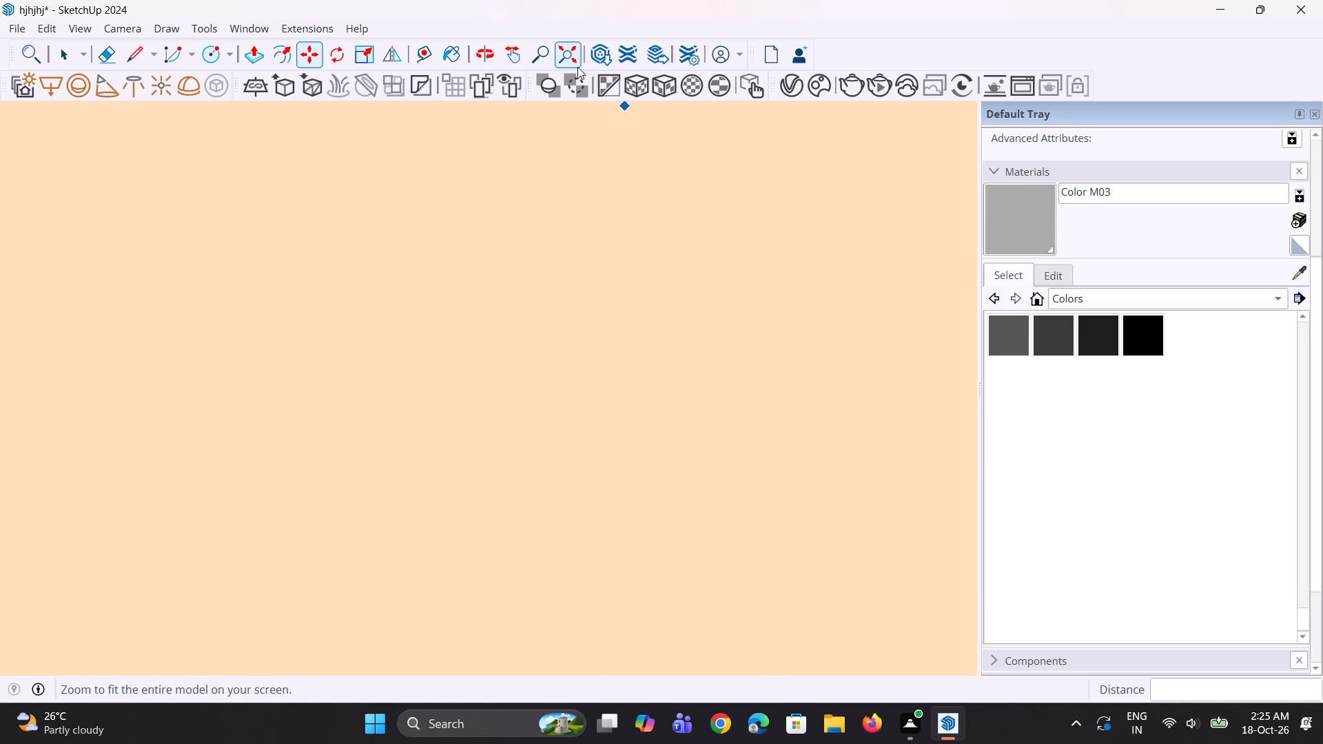
pyautogui.click(576, 65)
pyautogui.scroll(4, 495, 396)
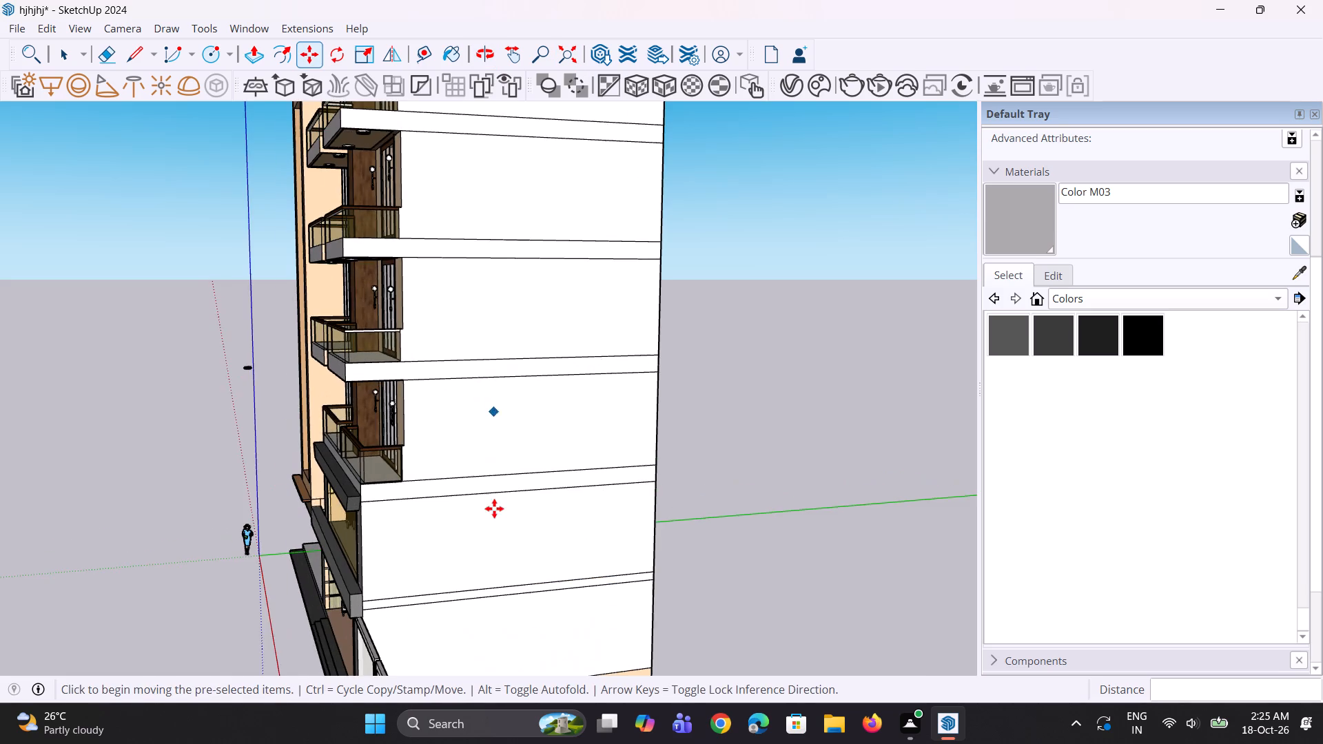
pyautogui.scroll(2, 379, 638)
pyautogui.moveTo(379, 638); pyautogui.dragTo(585, 452, button='middle')
pyautogui.scroll(3, 460, 477)
pyautogui.scroll(2, 409, 526)
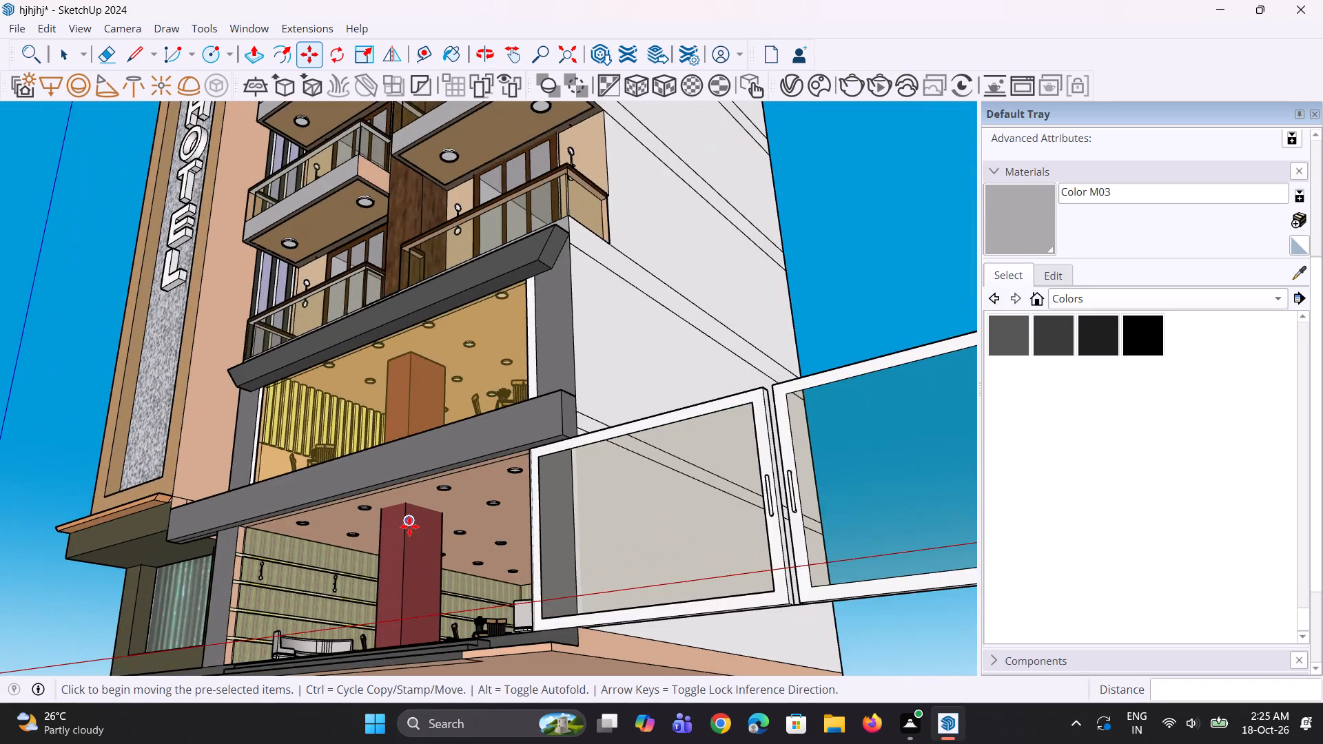
pyautogui.scroll(-4, 277, 157)
pyautogui.scroll(-4, 335, 182)
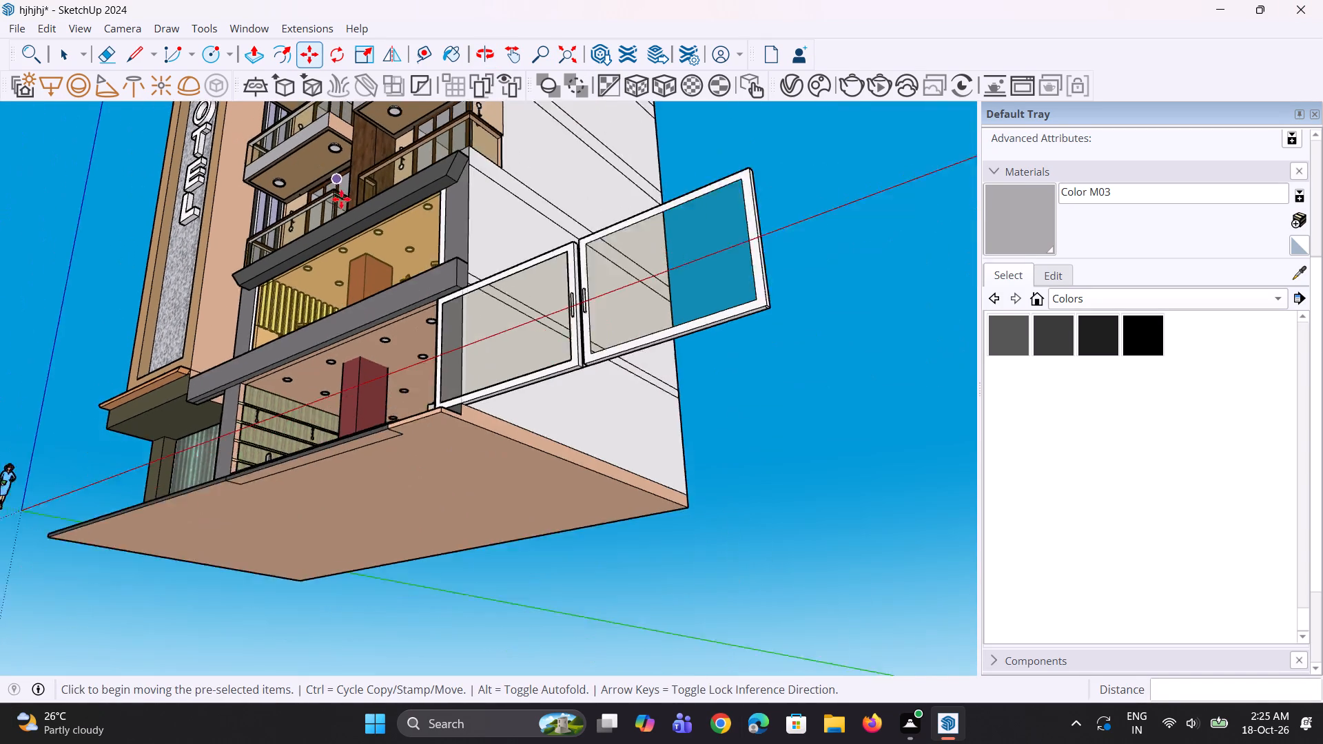
pyautogui.moveTo(296, 263); pyautogui.dragTo(274, 453, button='middle')
pyautogui.scroll(5, 272, 442)
pyautogui.scroll(9, 309, 399)
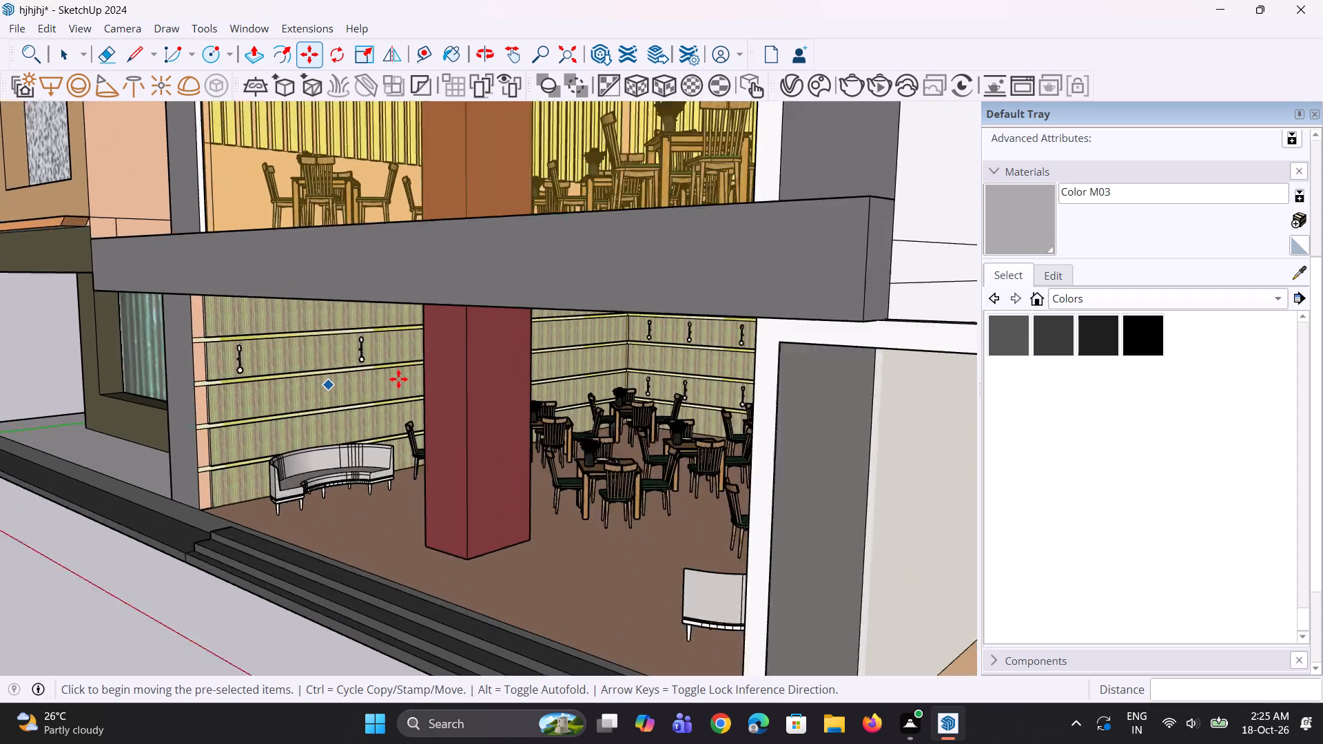
pyautogui.scroll(13, 398, 379)
pyautogui.moveTo(621, 419); pyautogui.dragTo(413, 420, button='middle')
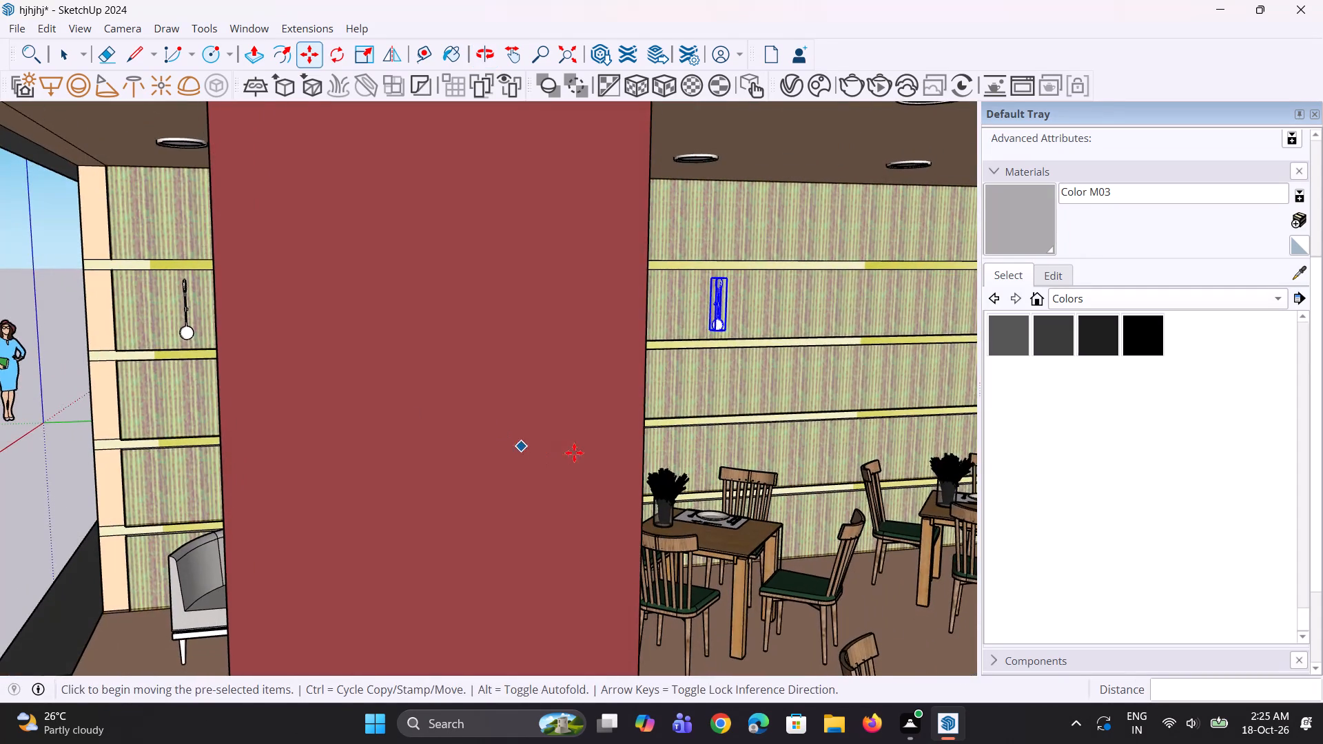
pyautogui.scroll(-4, 585, 449)
pyautogui.scroll(1, 737, 373)
pyautogui.press('m')
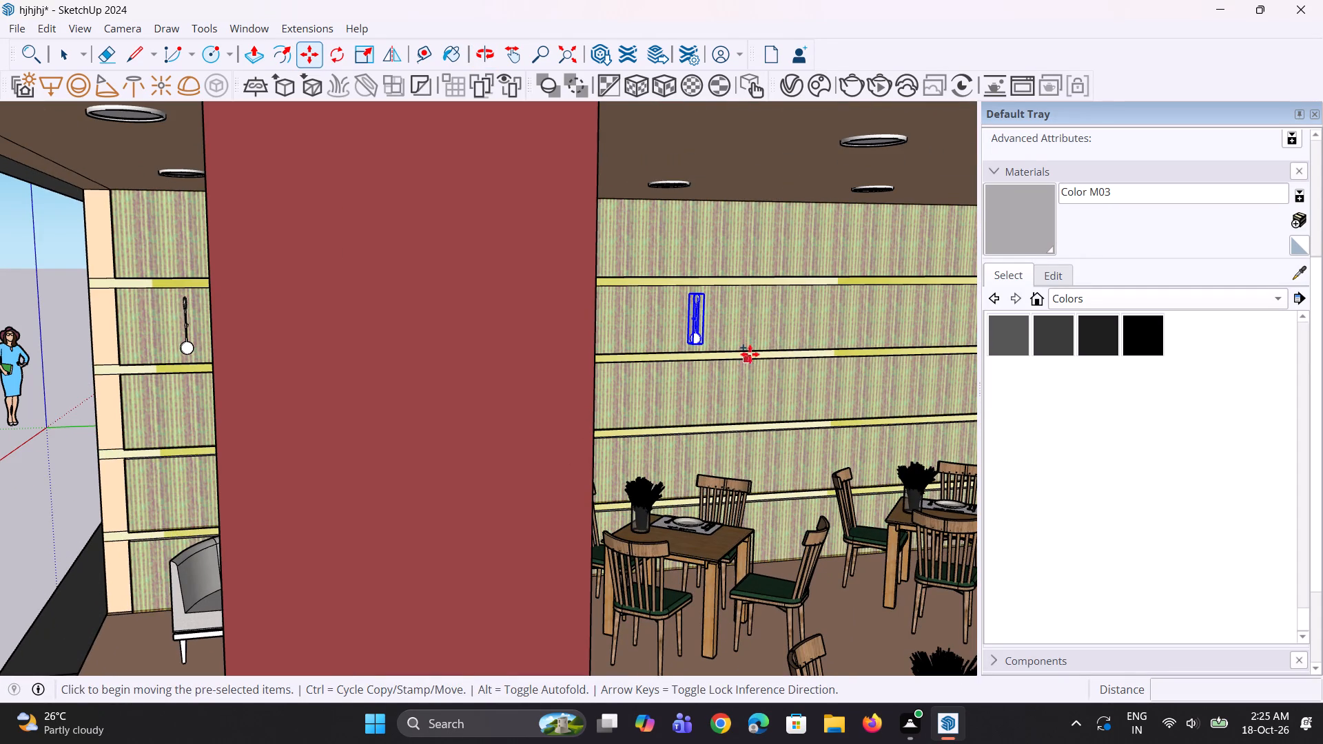
pyautogui.scroll(1, 748, 340)
pyautogui.click(699, 350)
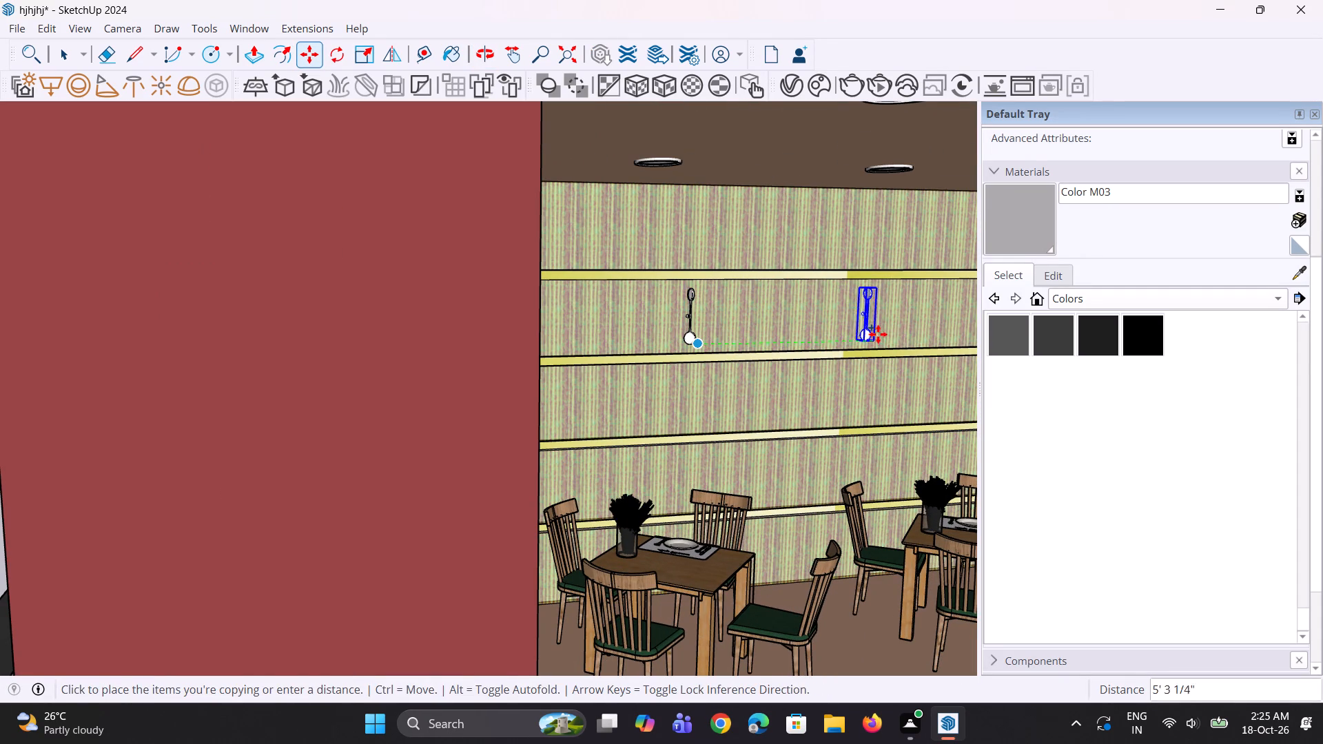
pyautogui.click(908, 336)
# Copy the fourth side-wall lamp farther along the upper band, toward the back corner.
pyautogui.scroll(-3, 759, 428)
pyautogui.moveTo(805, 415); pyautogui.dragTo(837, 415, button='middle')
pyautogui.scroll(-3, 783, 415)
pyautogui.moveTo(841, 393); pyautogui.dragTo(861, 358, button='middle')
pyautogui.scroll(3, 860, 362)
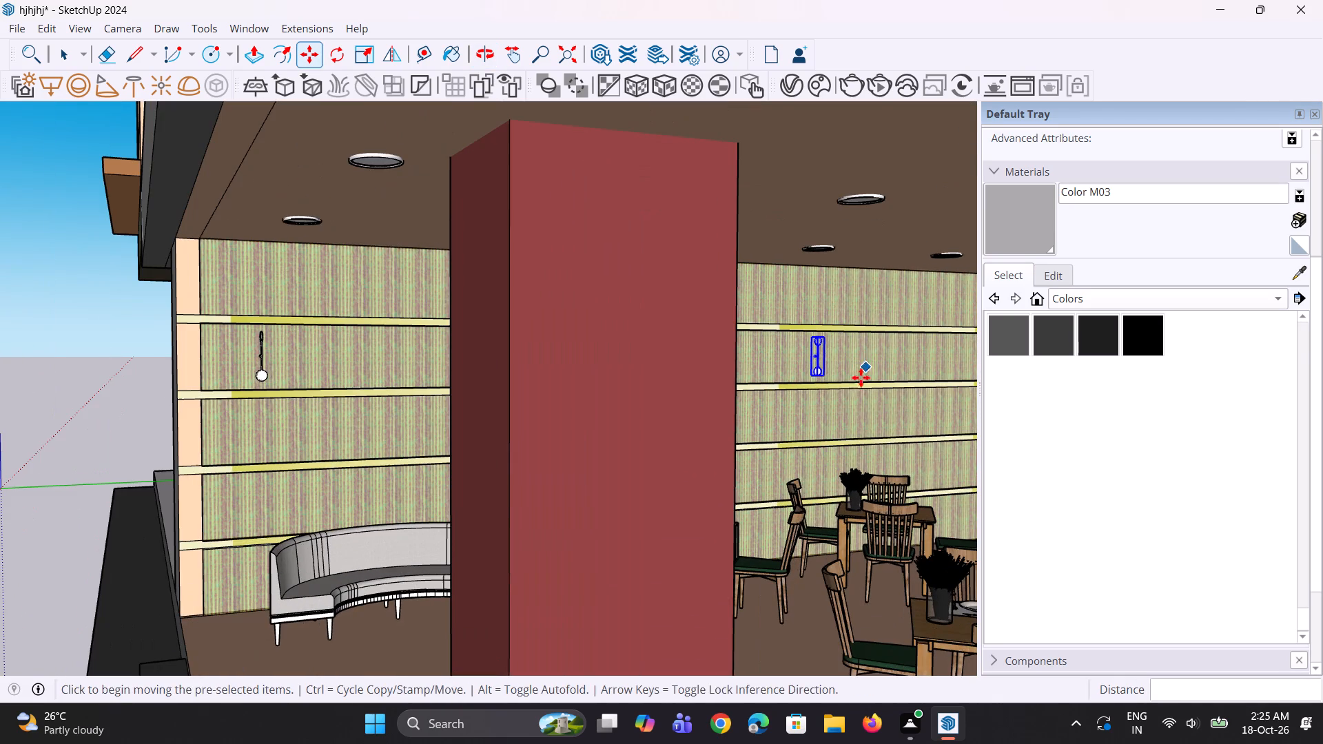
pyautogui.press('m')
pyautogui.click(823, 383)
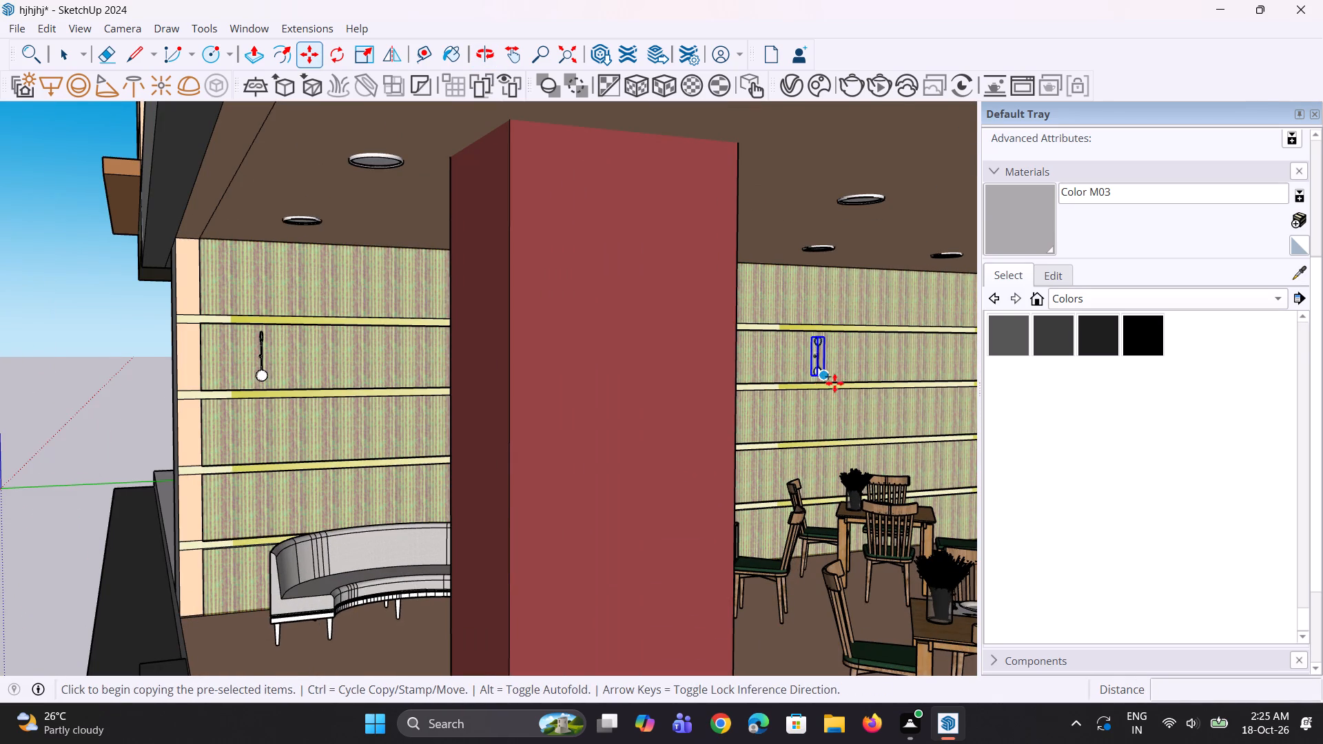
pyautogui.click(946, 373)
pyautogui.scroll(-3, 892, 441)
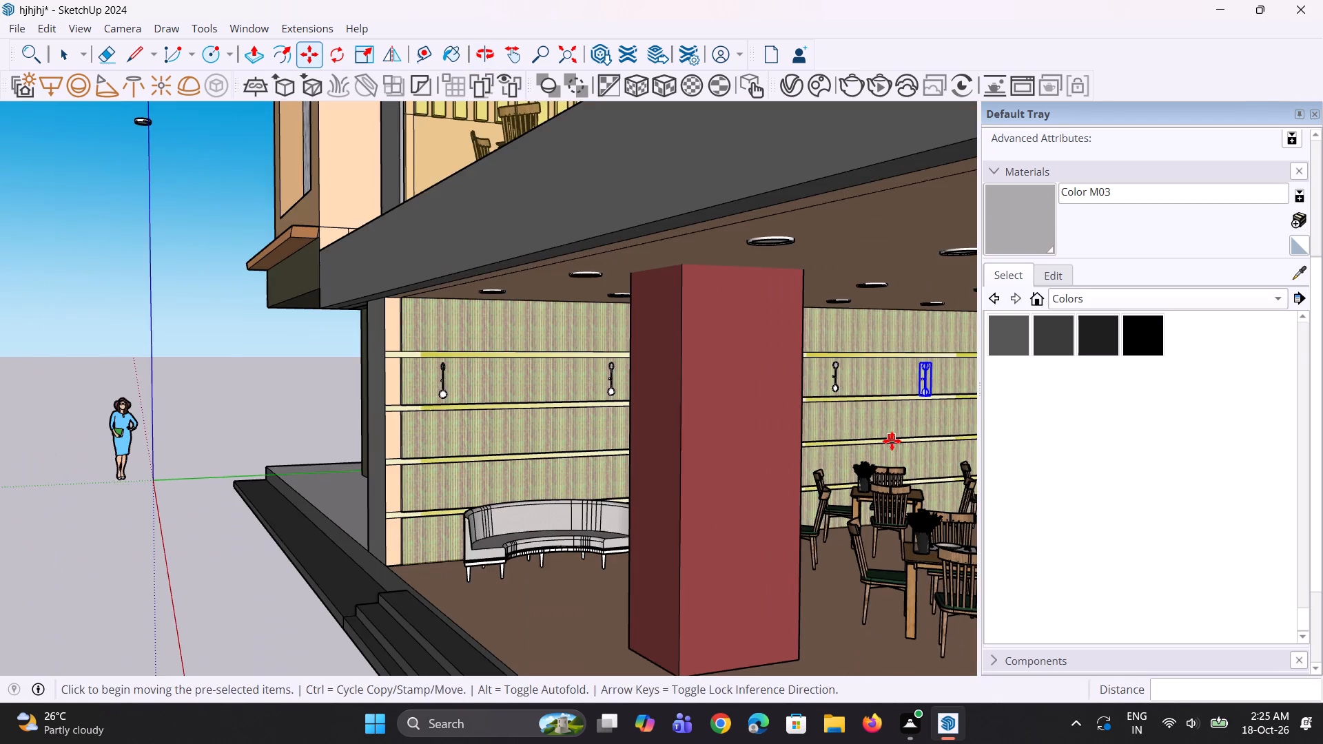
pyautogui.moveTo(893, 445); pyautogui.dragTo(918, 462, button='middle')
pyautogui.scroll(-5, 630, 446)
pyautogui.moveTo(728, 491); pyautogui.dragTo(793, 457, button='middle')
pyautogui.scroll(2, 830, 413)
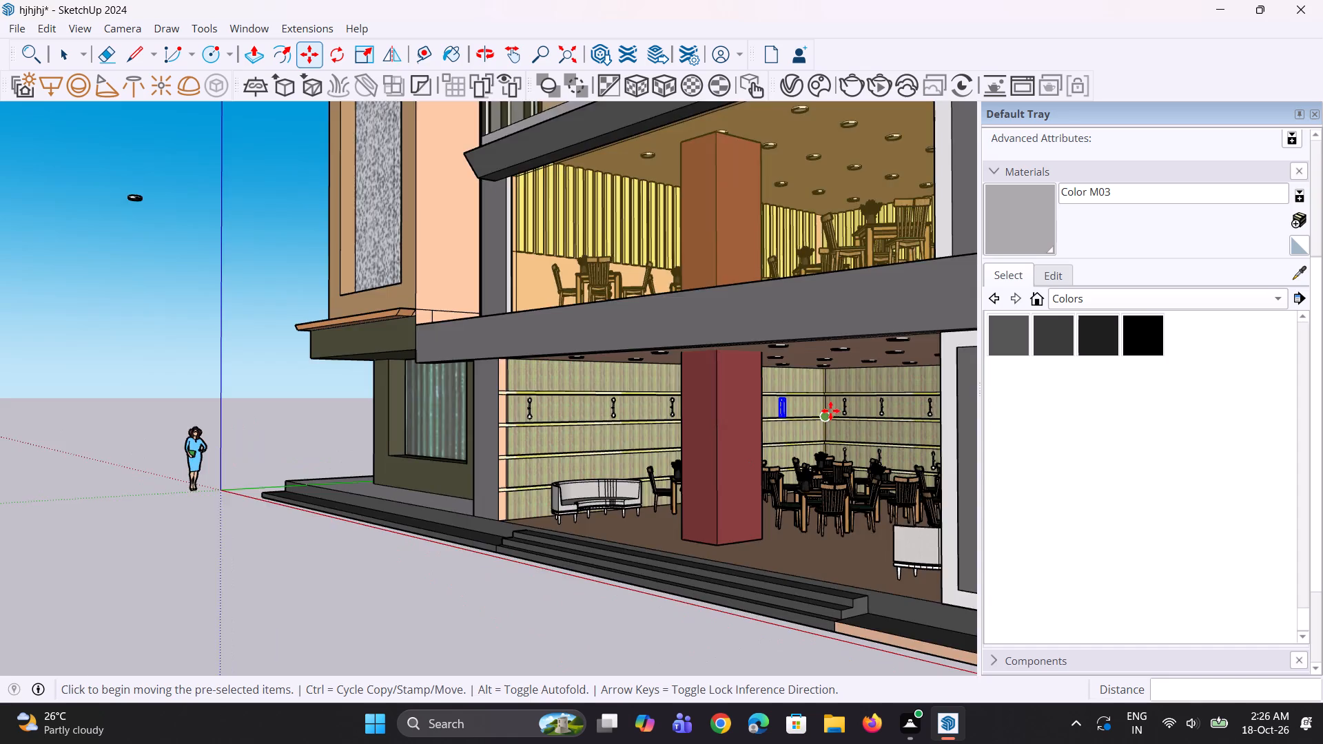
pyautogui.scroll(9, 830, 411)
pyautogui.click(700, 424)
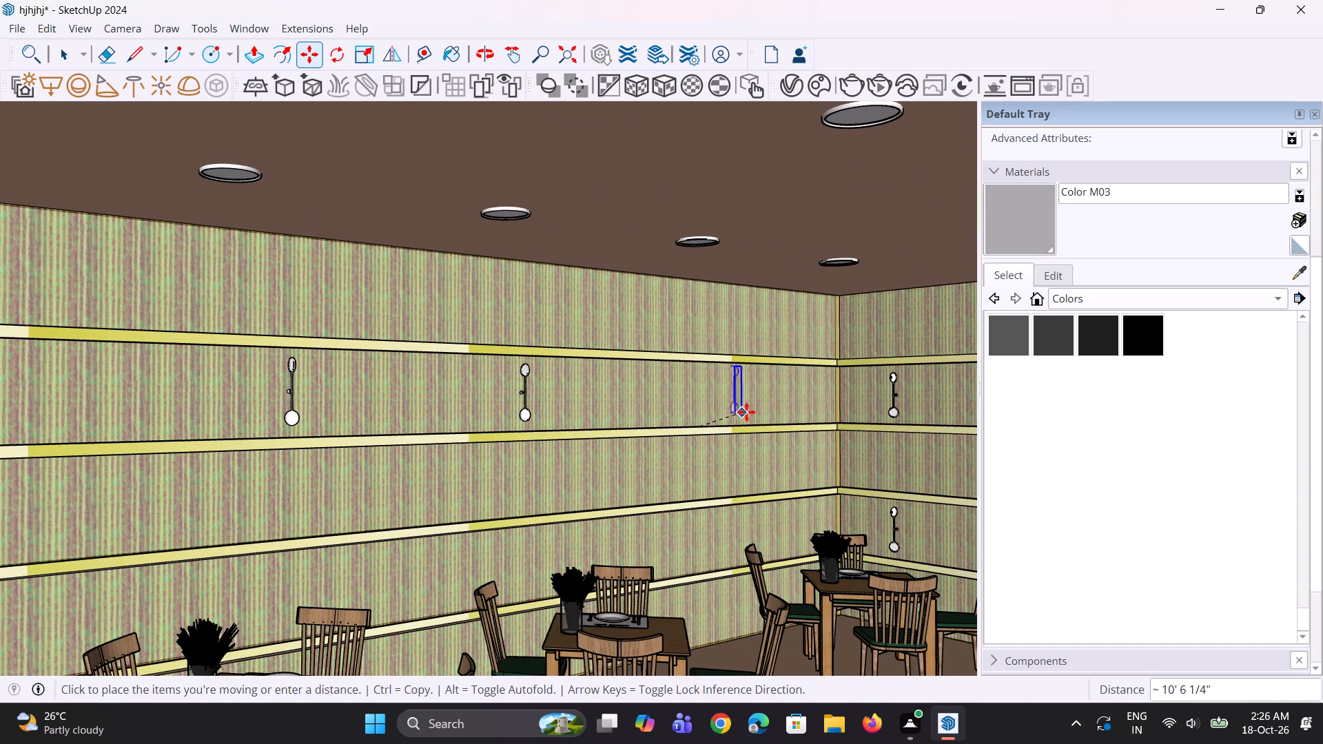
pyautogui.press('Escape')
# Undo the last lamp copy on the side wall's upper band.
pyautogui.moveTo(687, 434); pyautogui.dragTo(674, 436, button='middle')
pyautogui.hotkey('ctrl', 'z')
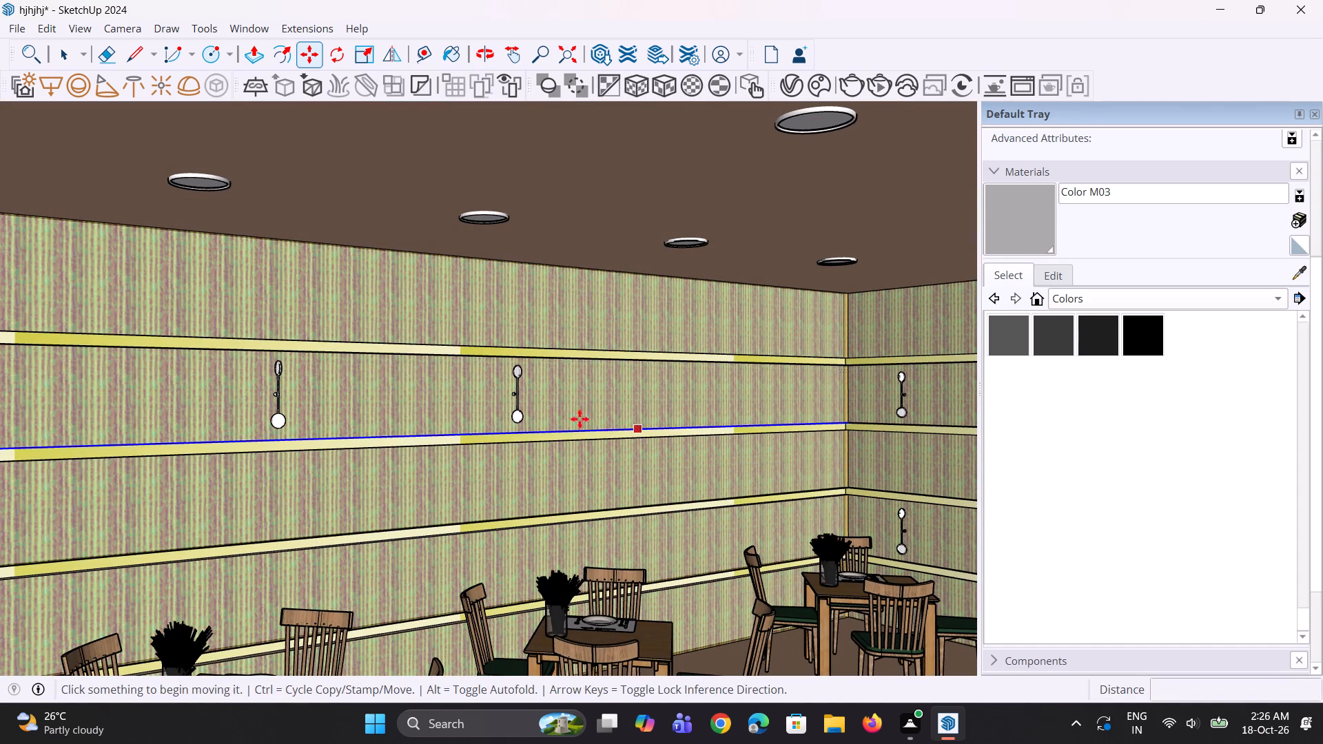
# Copy the fourth side-wall lamp about 7' along the upper band, toward the back corner.
pyautogui.press('space')
pyautogui.press('space')
pyautogui.click(519, 416)
pyautogui.press('m')
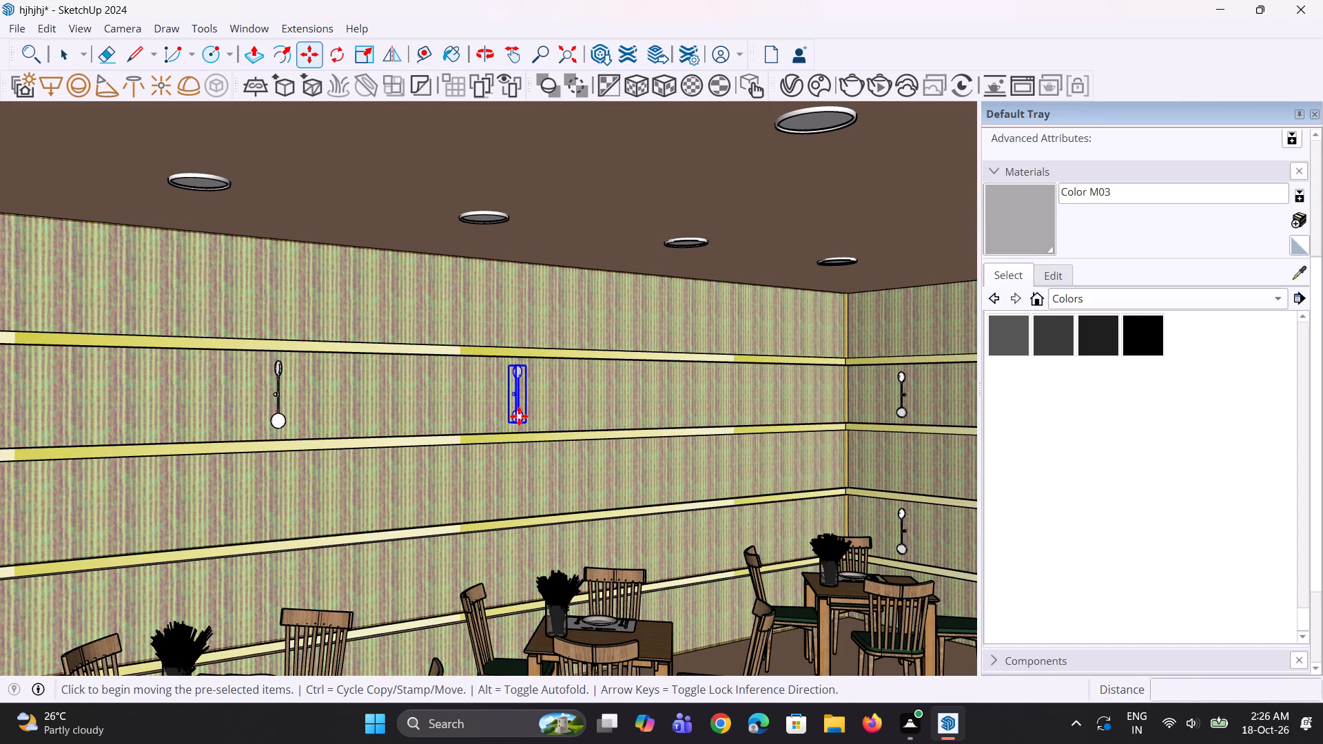
pyautogui.click(531, 422)
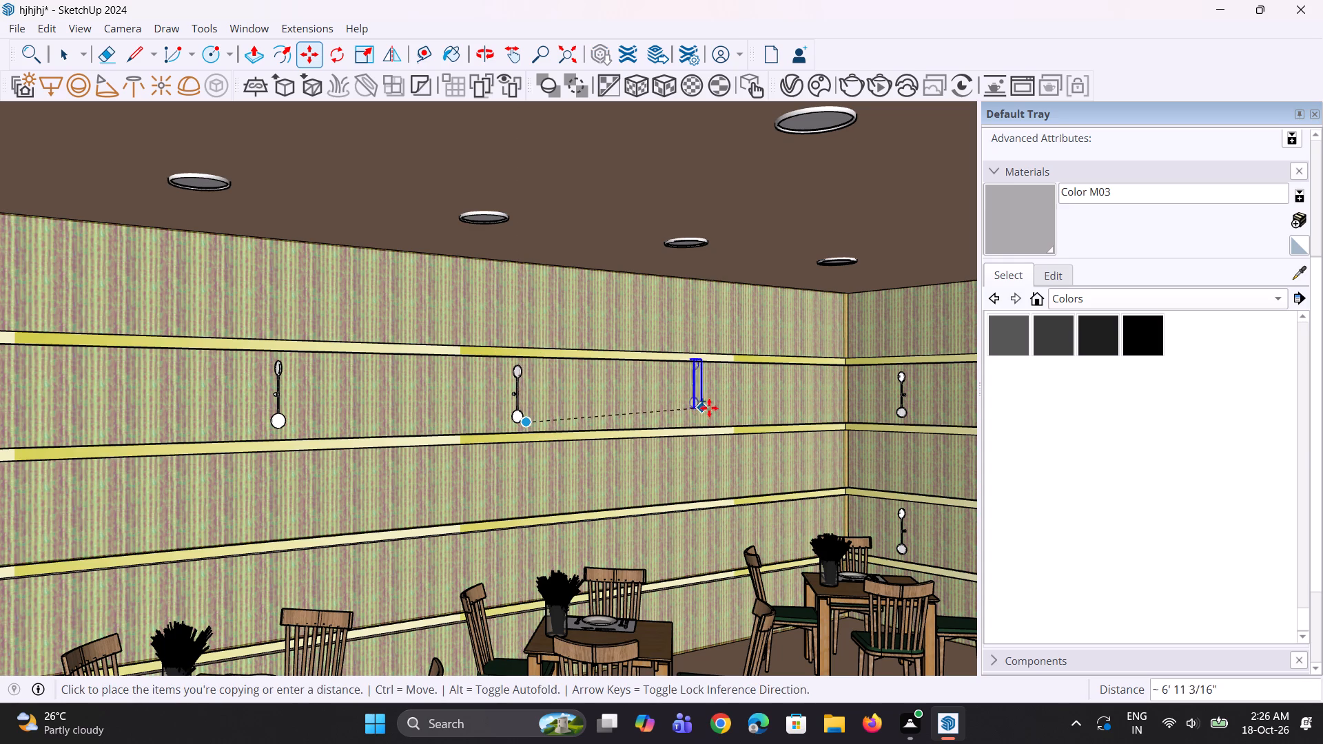
pyautogui.click(717, 413)
# Copy the side-wall lamp nearest the front edge about 4' 6" straight down, between the third and fourth strips.
pyautogui.scroll(-10, 707, 502)
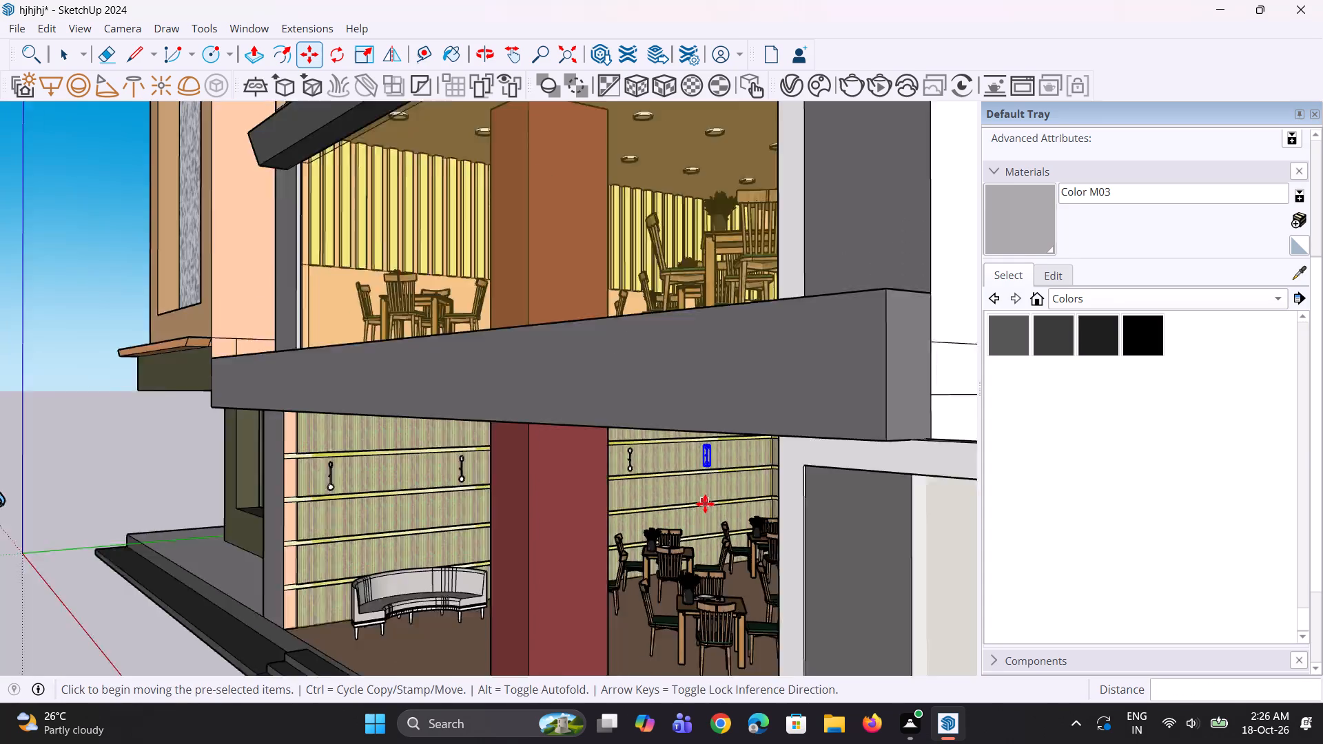
pyautogui.scroll(-5, 705, 504)
pyautogui.scroll(-15, 621, 507)
pyautogui.moveTo(624, 509); pyautogui.dragTo(641, 510, button='middle')
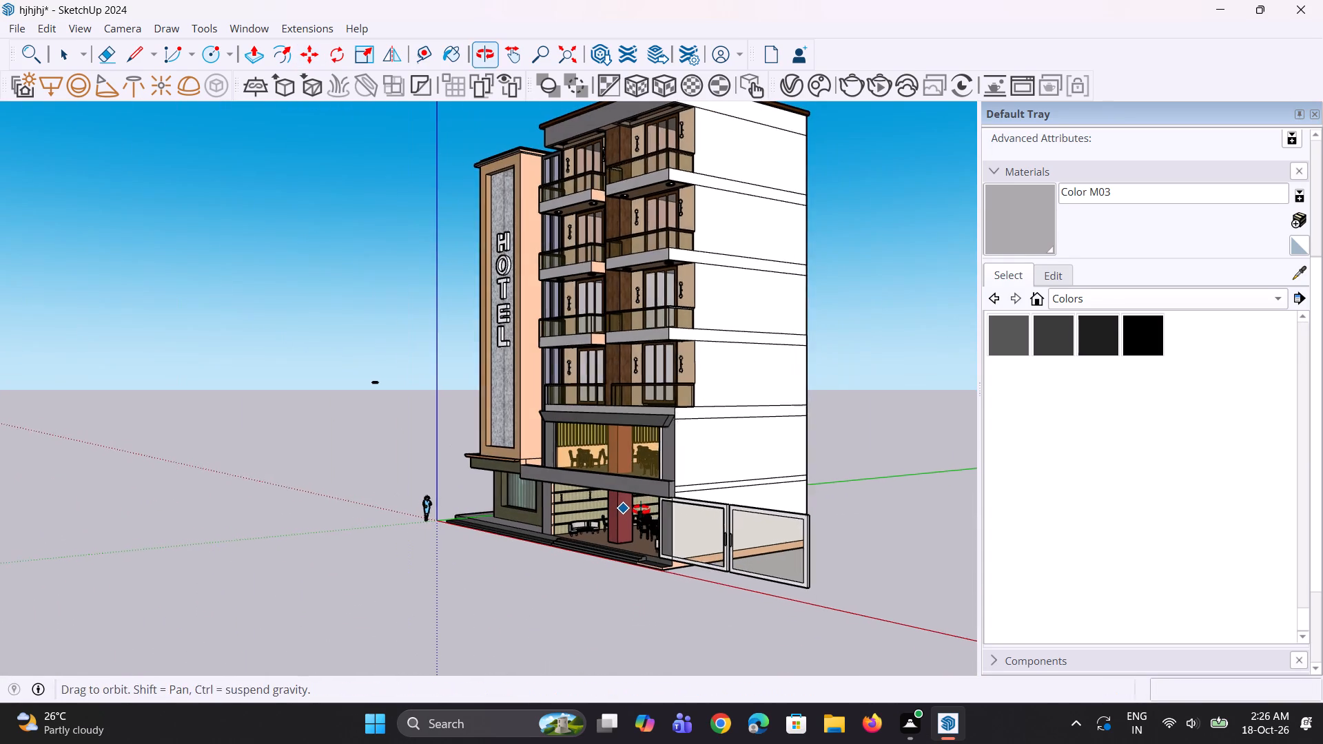
pyautogui.moveTo(641, 510); pyautogui.dragTo(642, 510, button='middle')
pyautogui.press('space')
pyautogui.press('space')
pyautogui.click(588, 573)
pyautogui.scroll(12, 639, 519)
pyautogui.moveTo(555, 554); pyautogui.dragTo(606, 533, button='middle')
pyautogui.scroll(1, 606, 534)
pyautogui.scroll(3, 546, 471)
pyautogui.scroll(3, 496, 429)
pyautogui.click(484, 349)
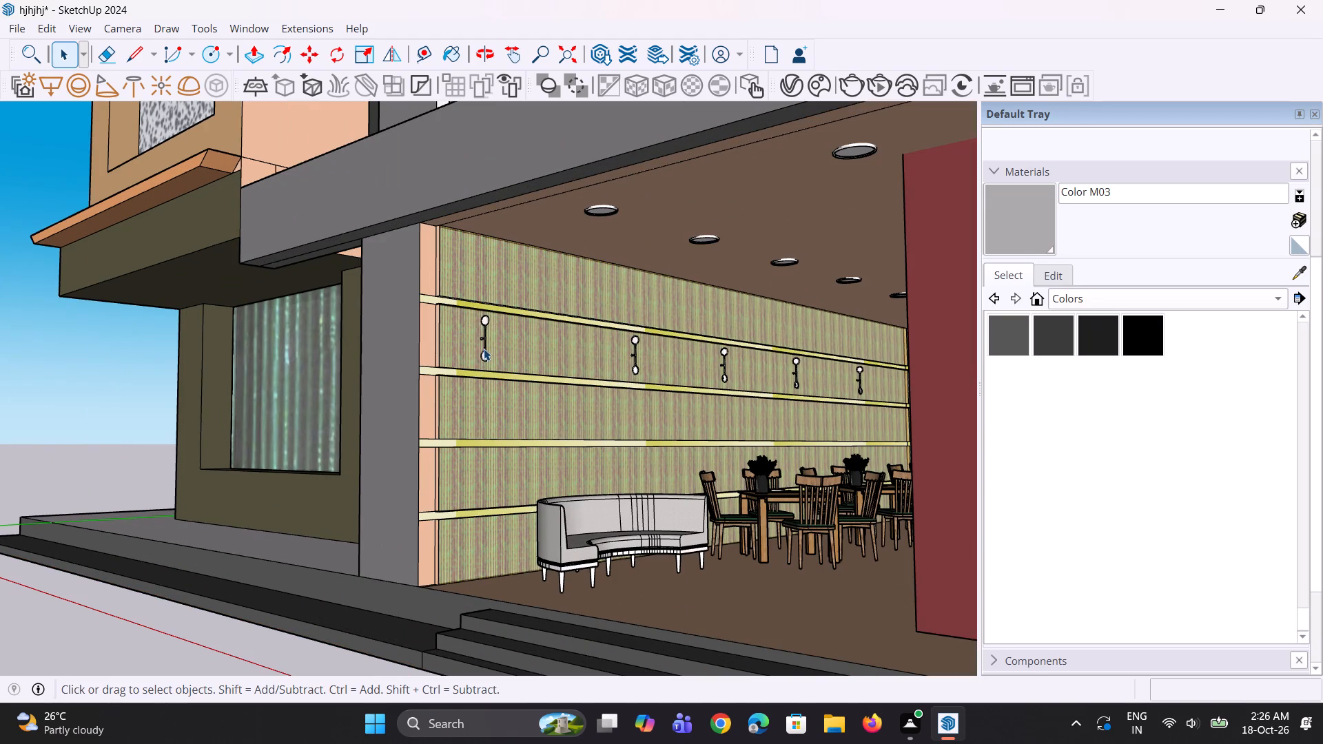
pyautogui.scroll(2, 488, 388)
pyautogui.press('m')
pyautogui.scroll(2, 486, 374)
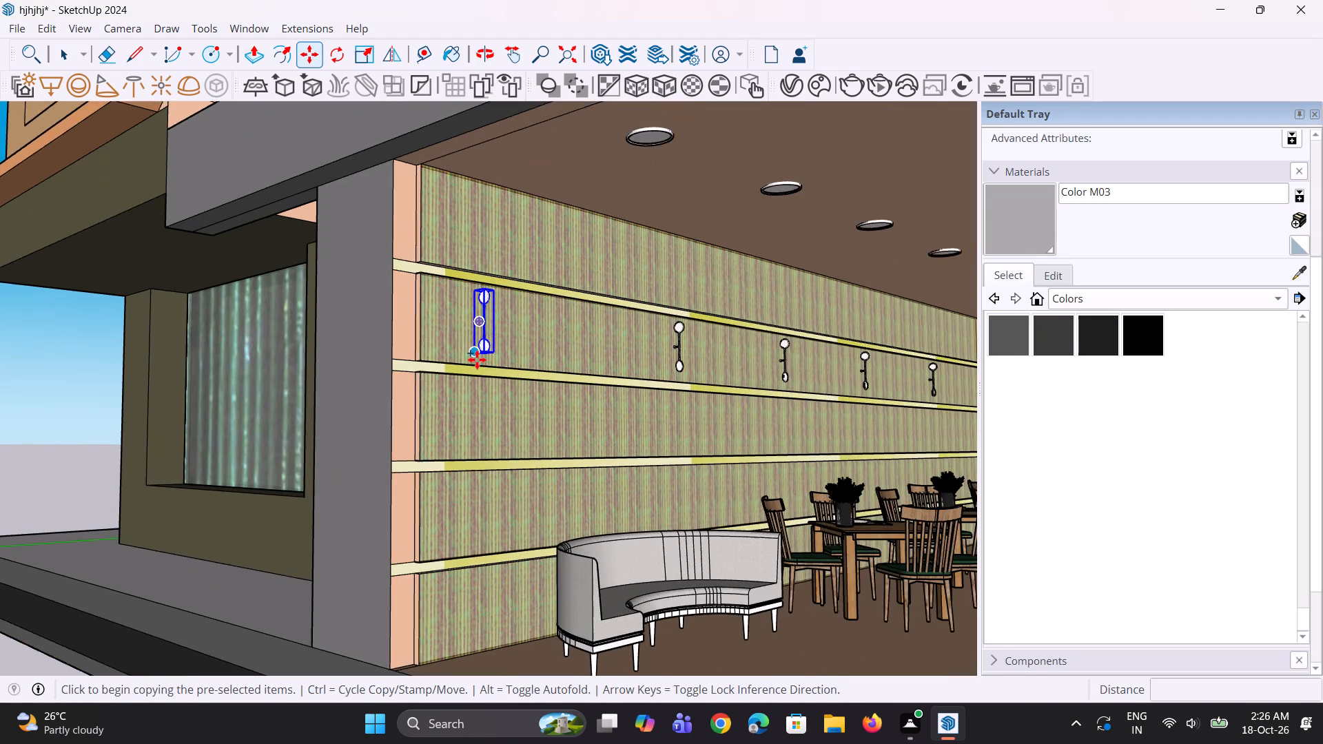
pyautogui.scroll(1, 477, 360)
pyautogui.click(475, 356)
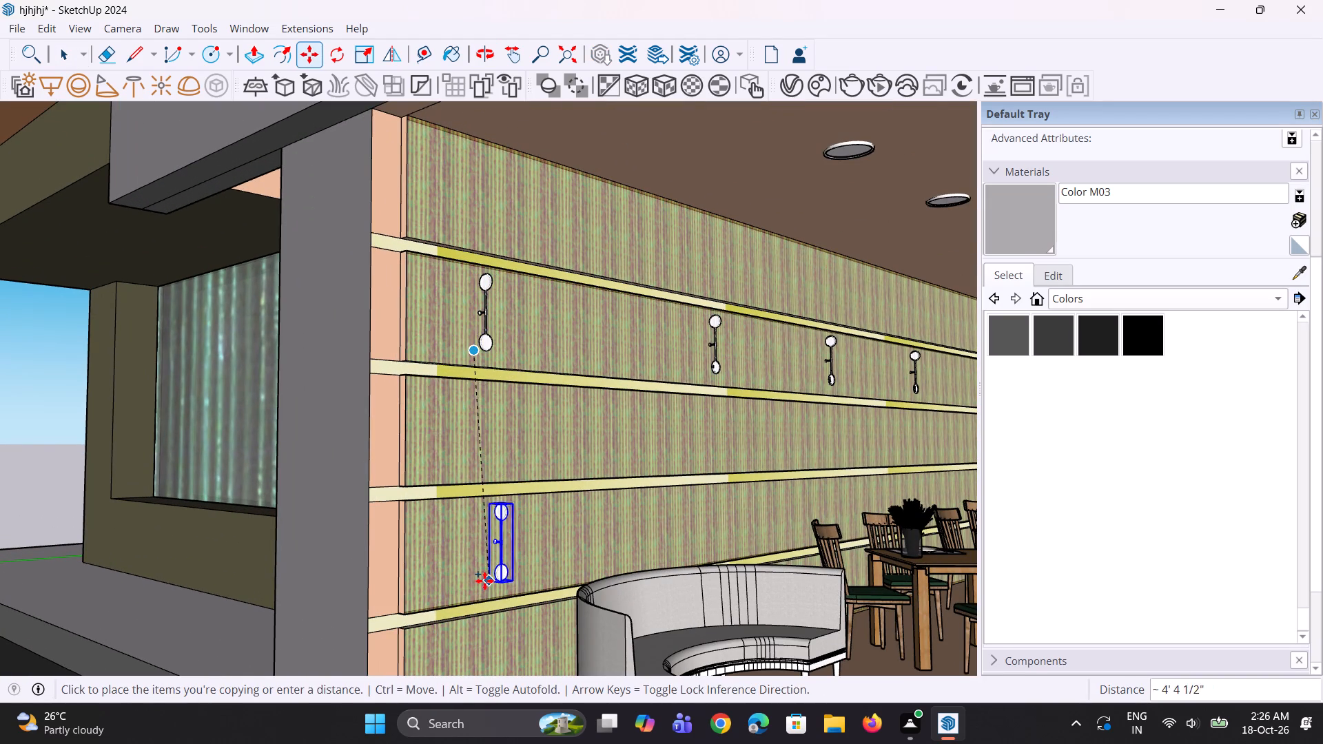
pyautogui.click(480, 590)
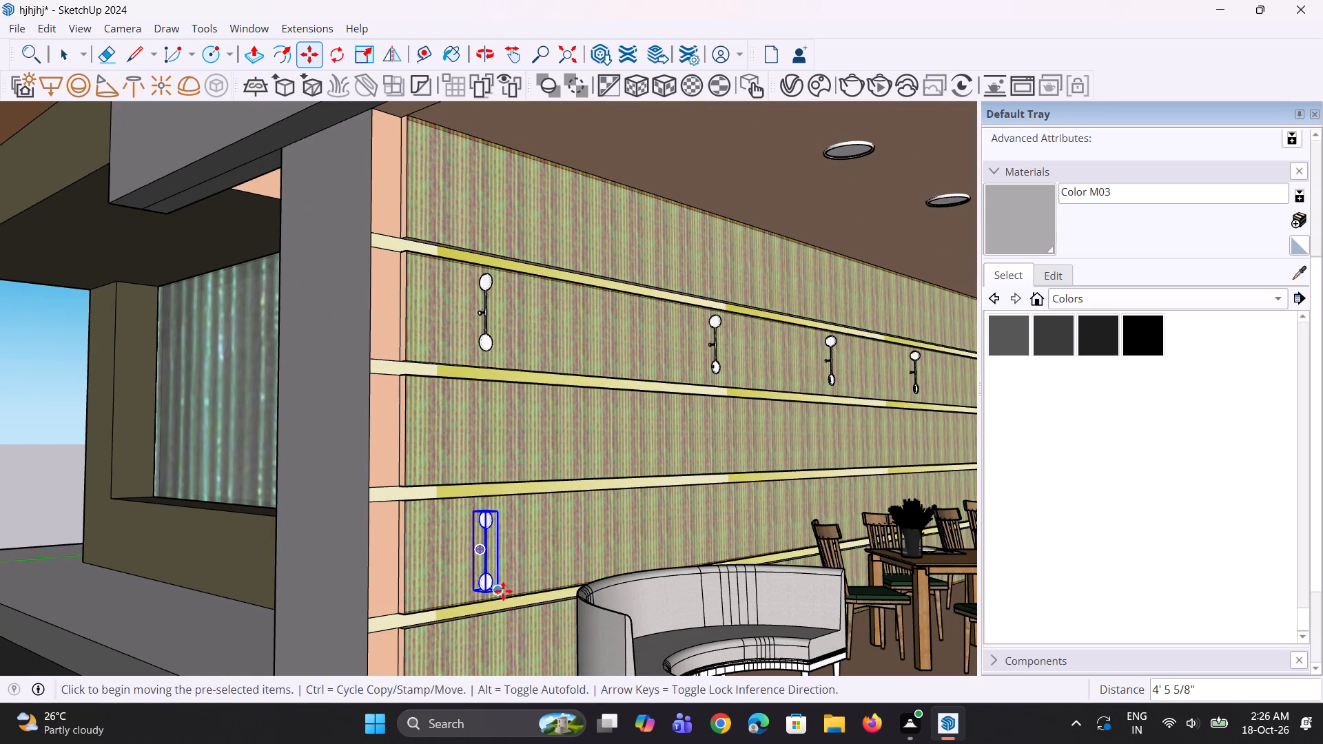
# Copy the lower side-wall lamp about 6' along its band, away from the front edge.
pyautogui.moveTo(503, 591); pyautogui.dragTo(497, 593, button='middle')
pyautogui.press('m')
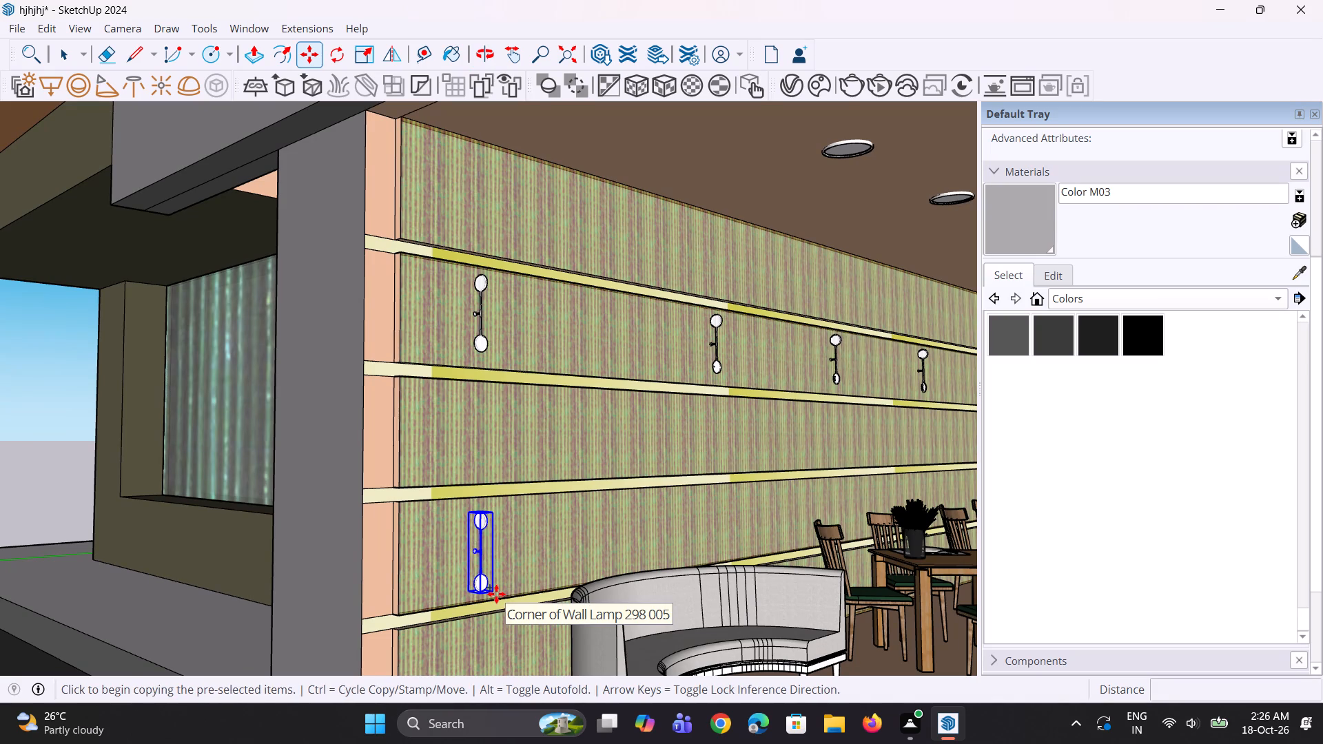
pyautogui.click(496, 594)
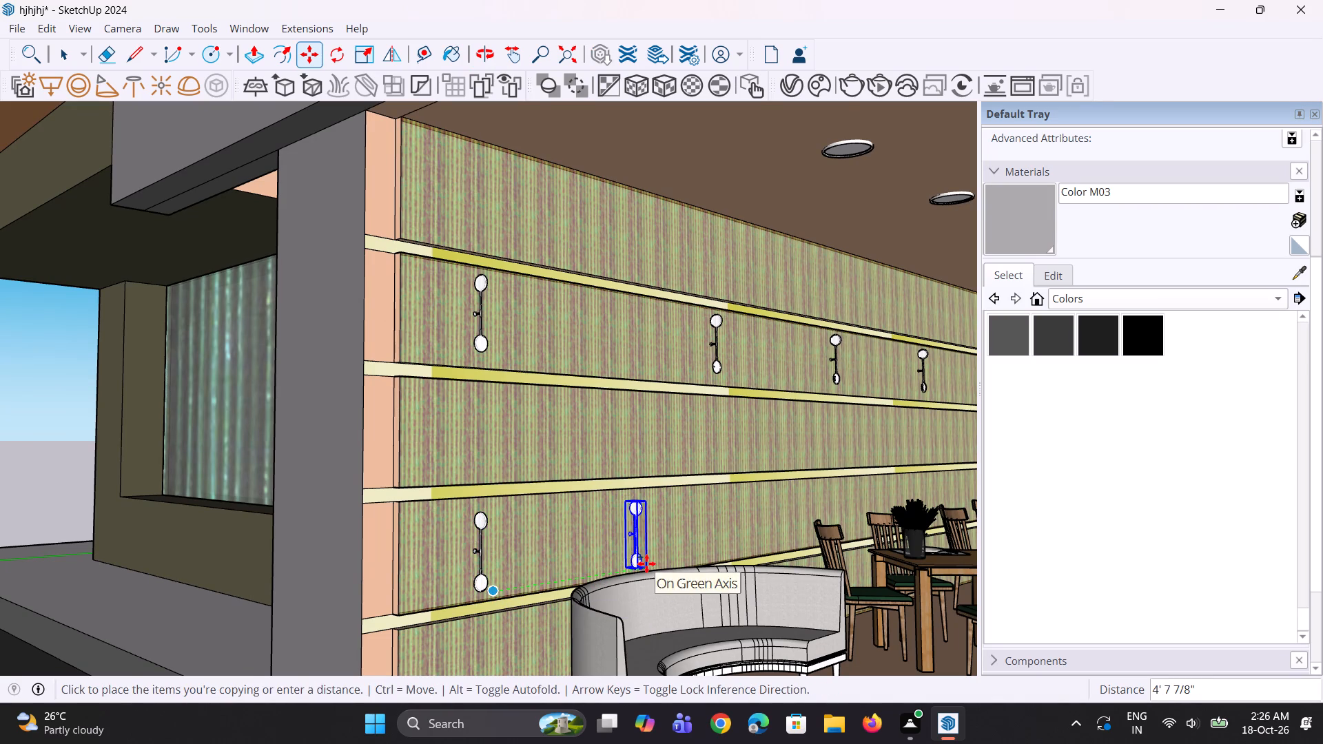
pyautogui.click(686, 561)
# Copy the second lower side-wall lamp about 7' 7" farther along the band, past the curved sofa.
pyautogui.moveTo(687, 561); pyautogui.dragTo(680, 573, button='middle')
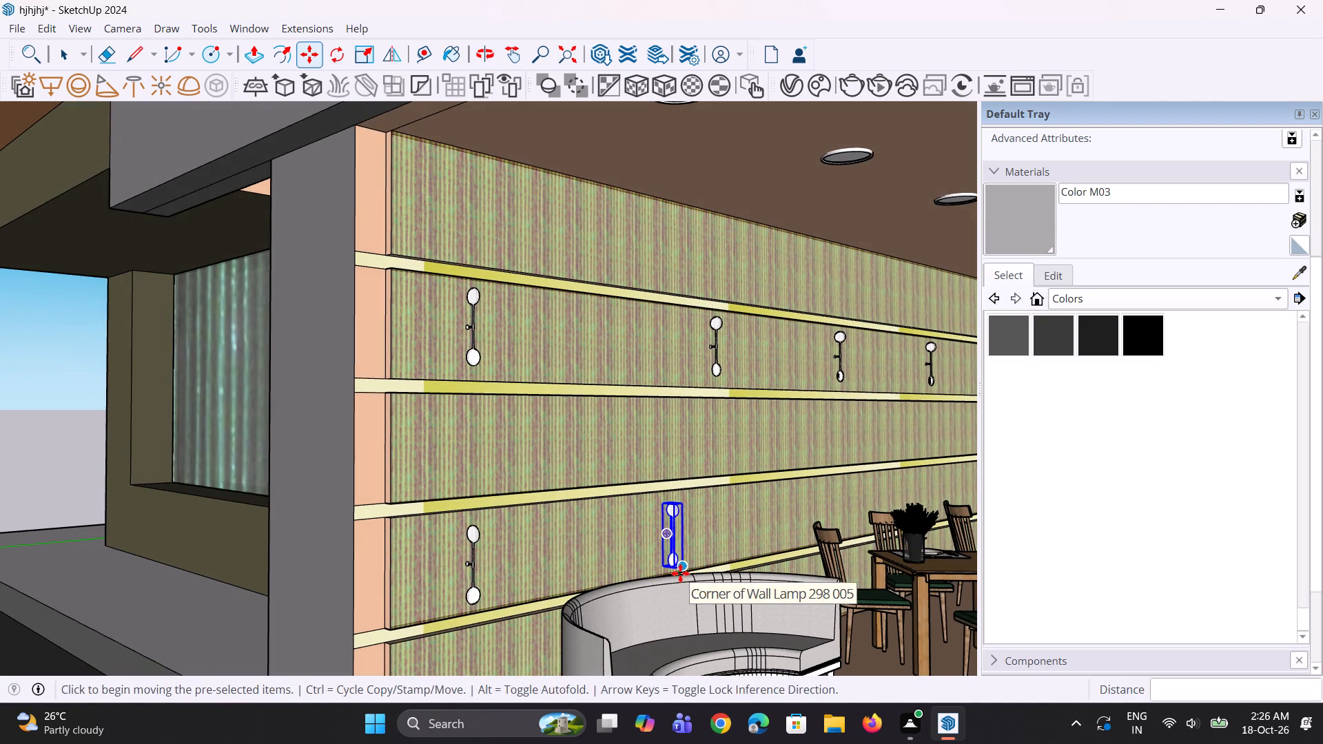
pyautogui.press('m')
pyautogui.click(695, 564)
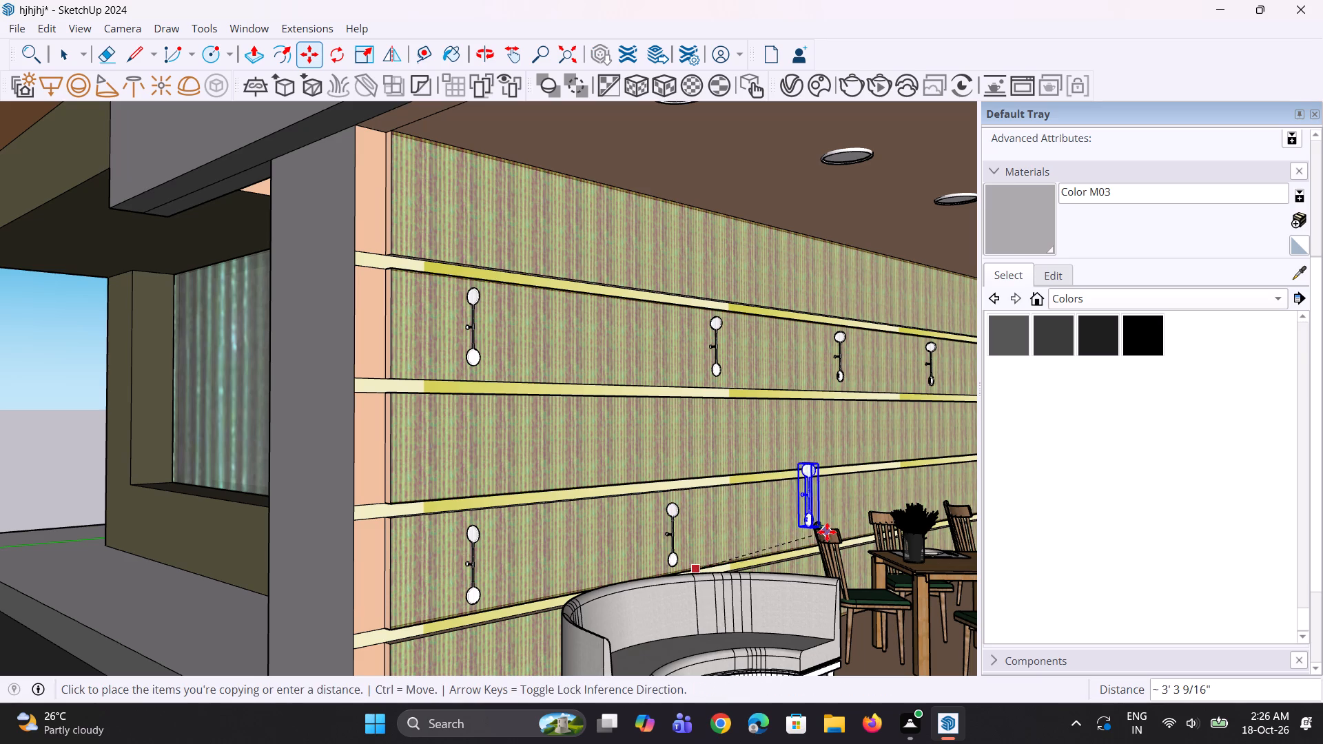
pyautogui.moveTo(817, 537); pyautogui.dragTo(805, 590, button='middle')
pyautogui.scroll(2, 803, 566)
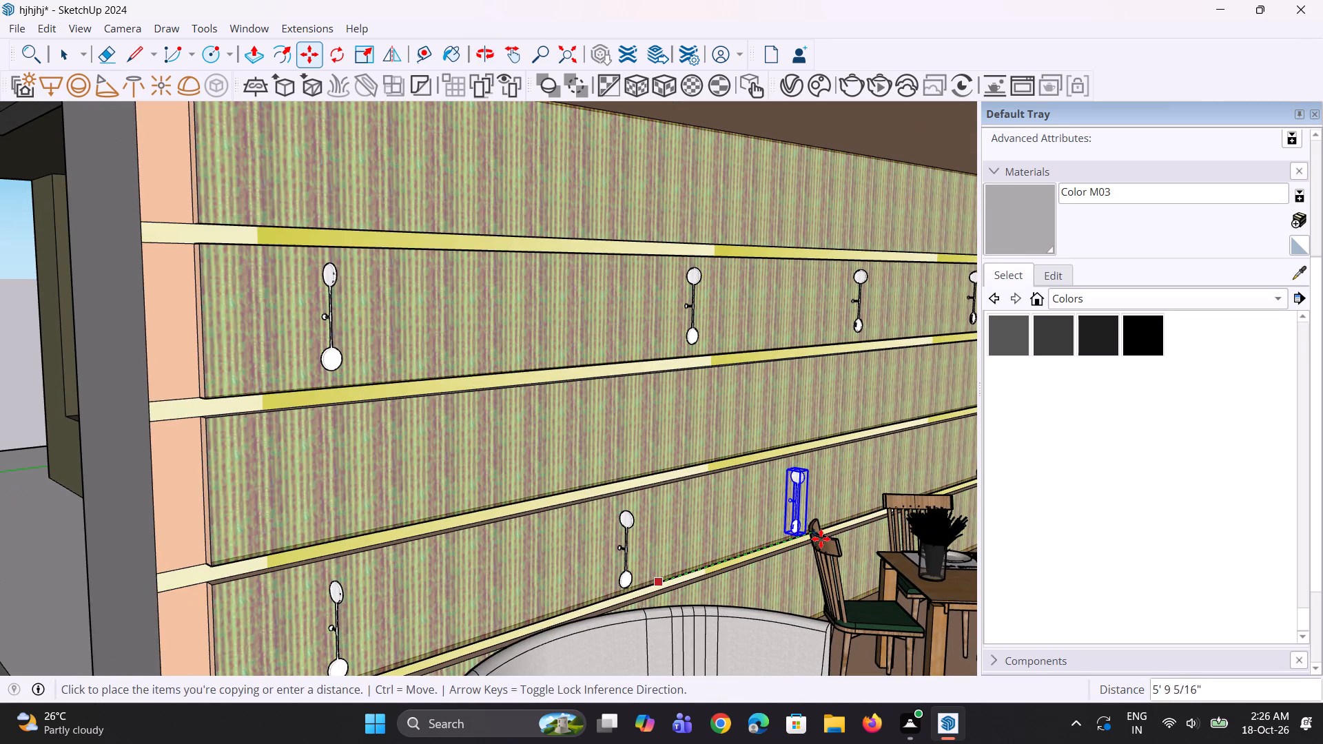
pyautogui.click(852, 520)
# Copy the third lower side-wall lamp about 6' 4" farther along its band, behind the dining table with the plant.
pyautogui.scroll(1, 852, 519)
pyautogui.moveTo(852, 519); pyautogui.dragTo(821, 519, button='middle')
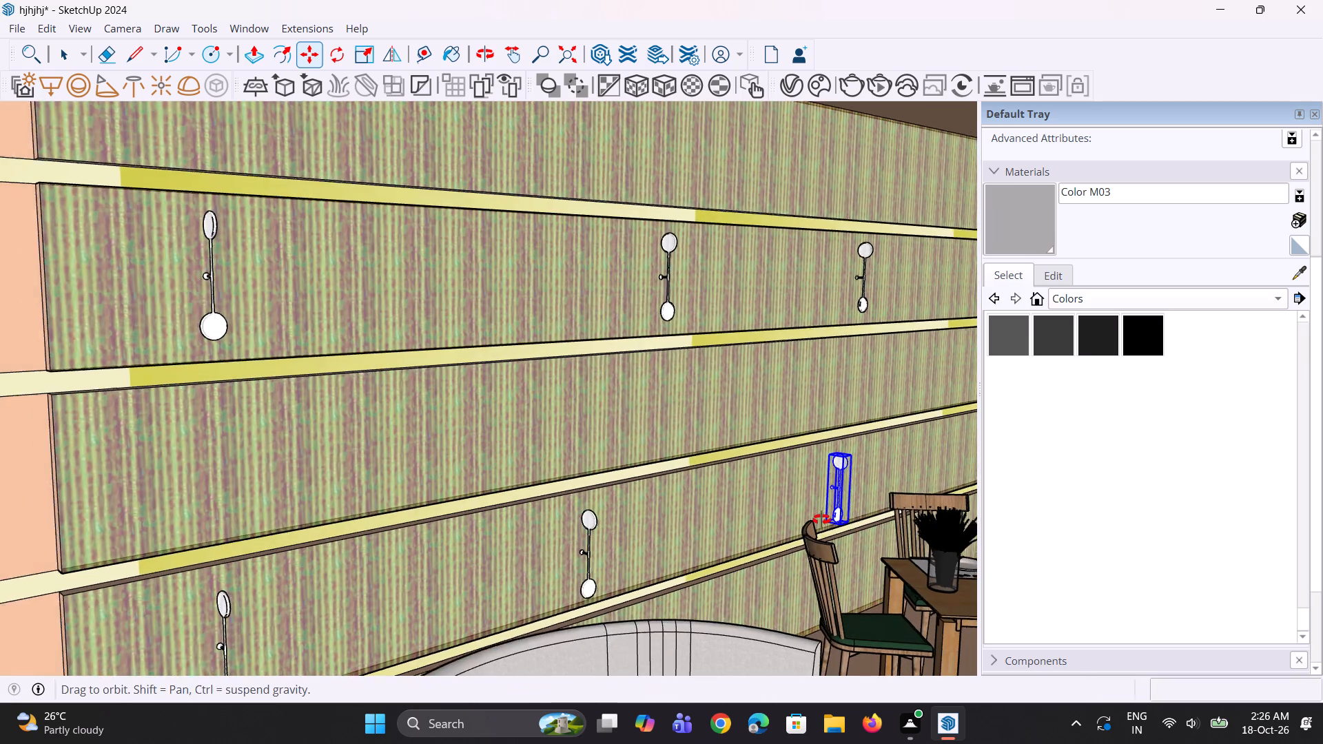
pyautogui.moveTo(821, 519); pyautogui.dragTo(816, 519, button='middle')
pyautogui.scroll(-9, 819, 517)
pyautogui.moveTo(832, 515); pyautogui.dragTo(866, 489, button='middle')
pyautogui.scroll(1, 863, 491)
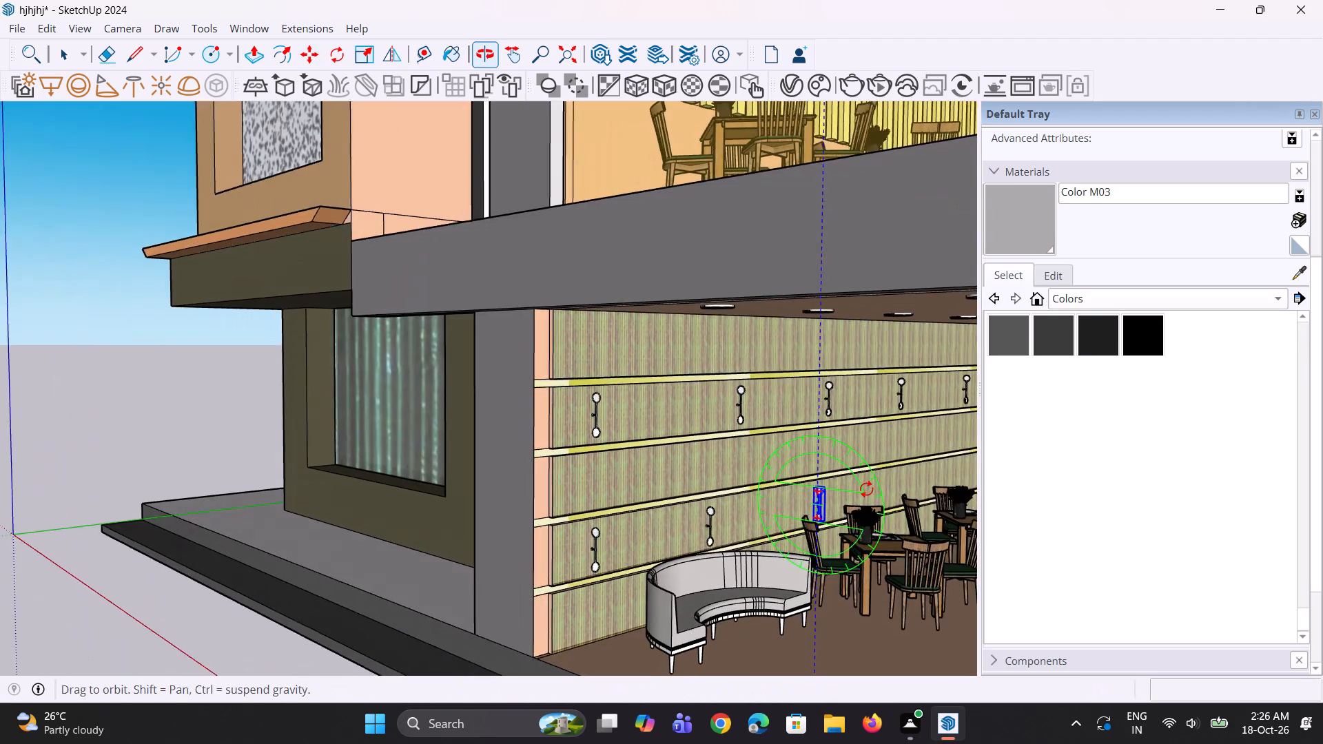
pyautogui.scroll(8, 833, 525)
pyautogui.press('m')
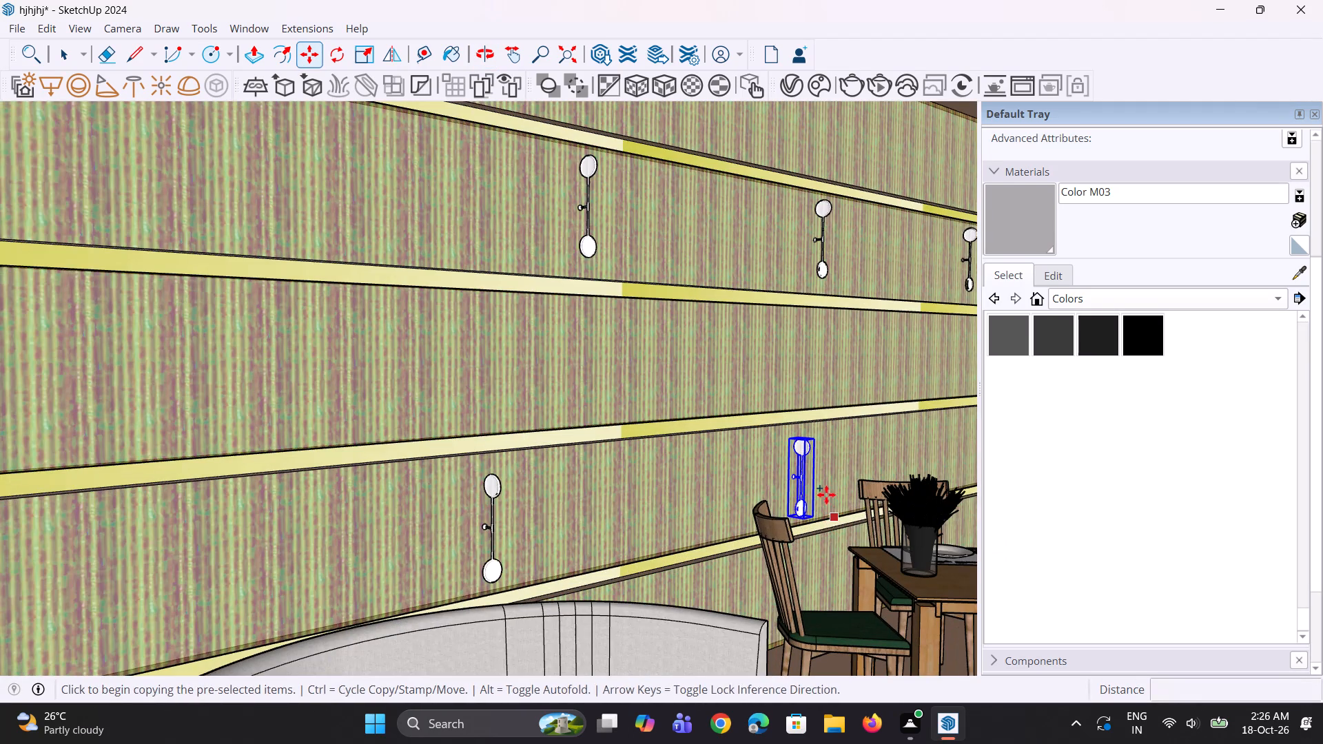
pyautogui.click(814, 471)
pyautogui.scroll(-4, 853, 455)
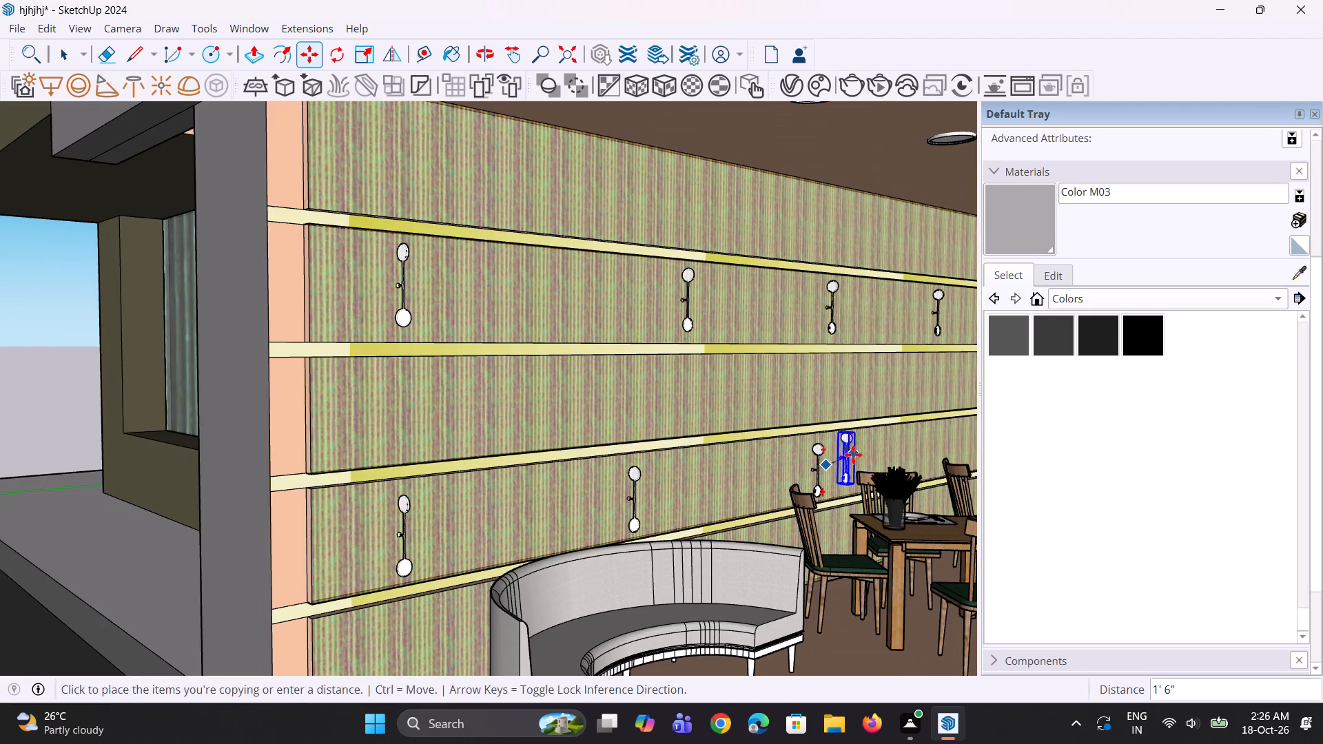
pyautogui.click(930, 442)
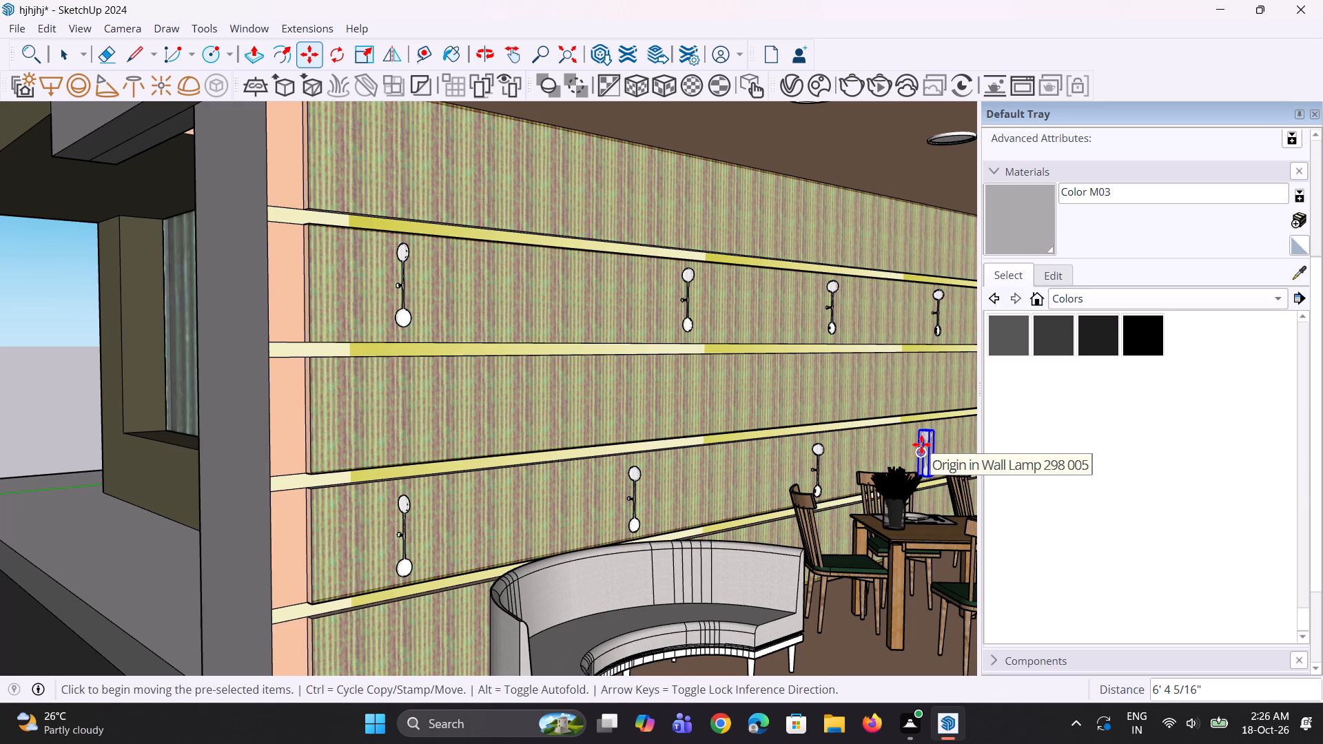
# Copy the fourth lower side-wall lamp farther along the same band, between the third and fourth strips, toward the back corner.
pyautogui.scroll(-4, 809, 453)
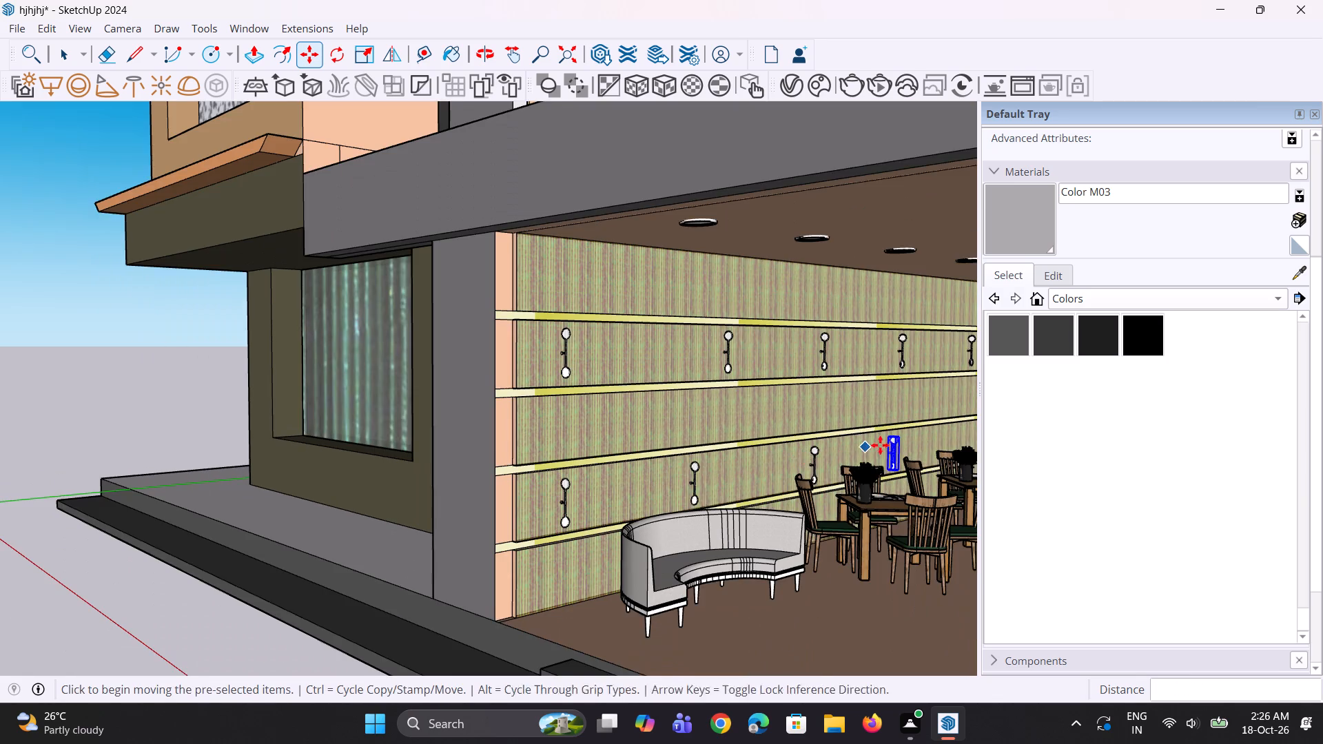
pyautogui.moveTo(890, 448); pyautogui.dragTo(910, 449, button='middle')
pyautogui.scroll(-5, 714, 451)
pyautogui.moveTo(821, 473); pyautogui.dragTo(886, 453, button='middle')
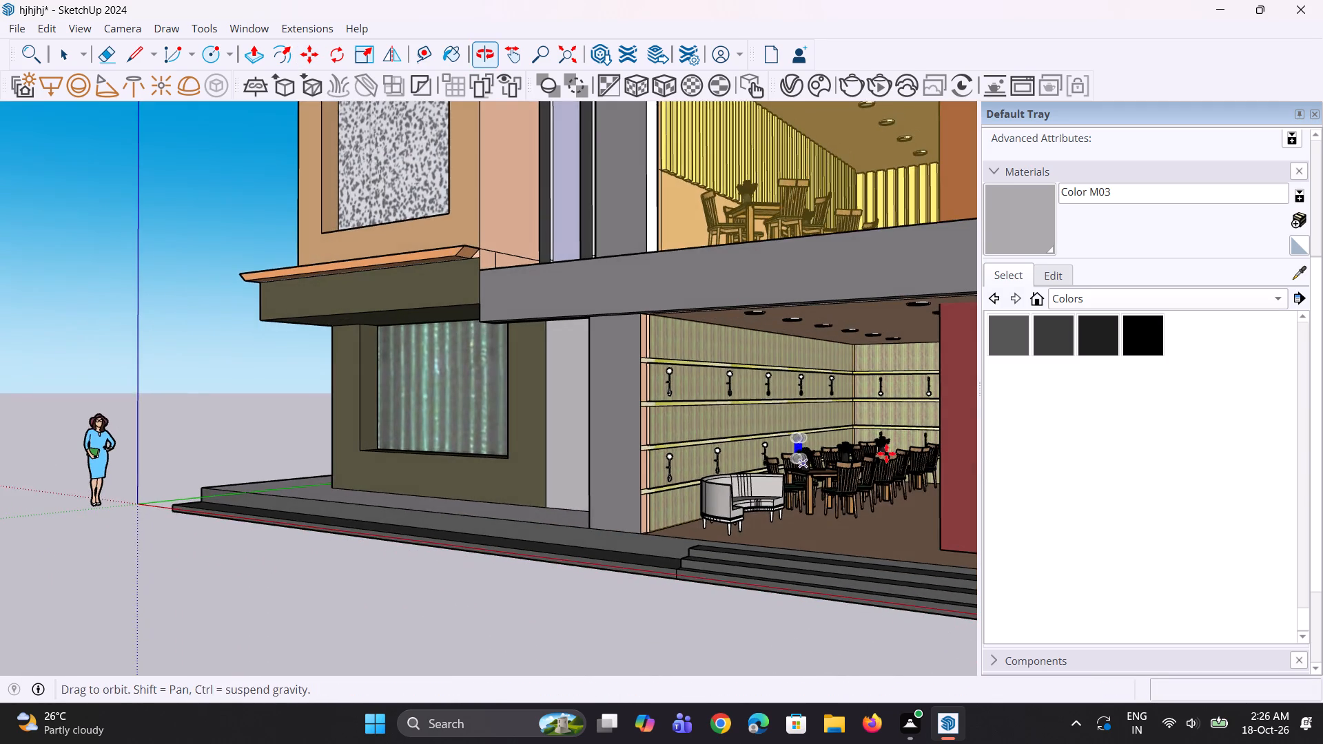
pyautogui.scroll(17, 869, 440)
pyautogui.moveTo(865, 415); pyautogui.dragTo(847, 445, button='middle')
pyautogui.press('m')
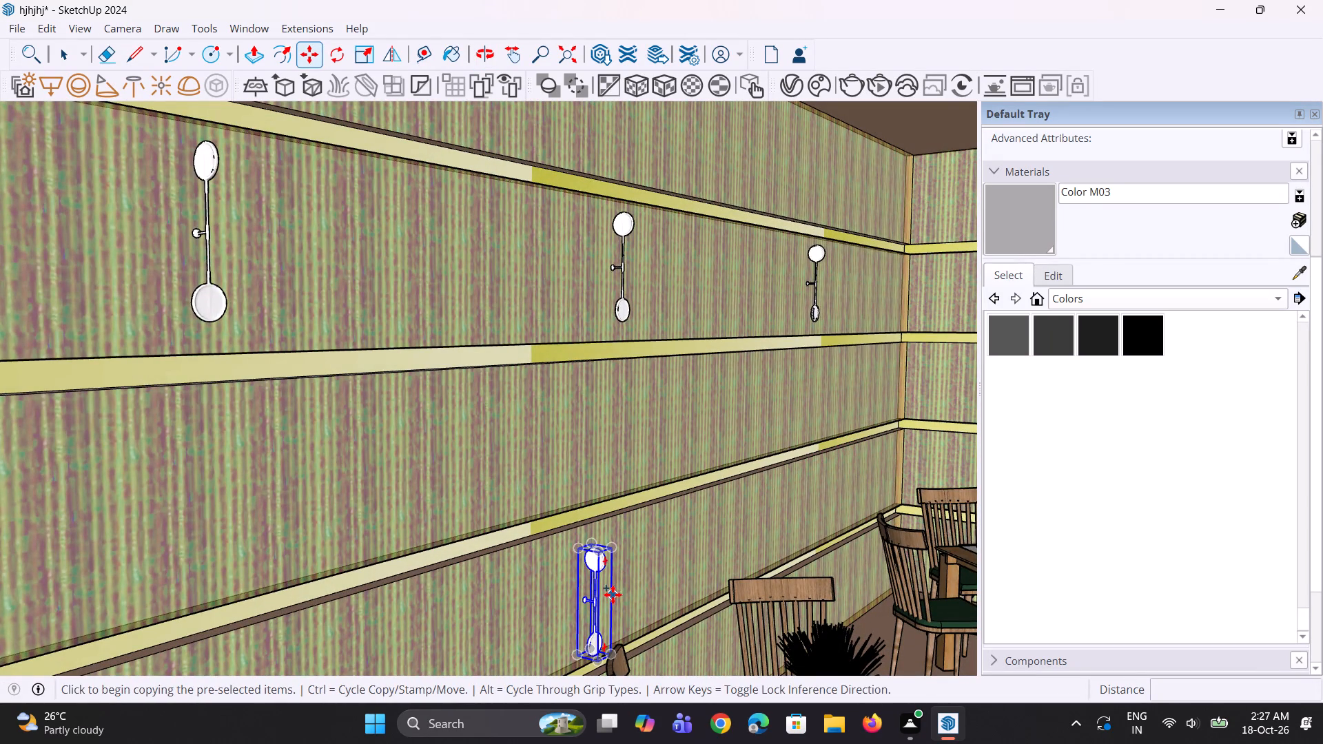
pyautogui.click(613, 595)
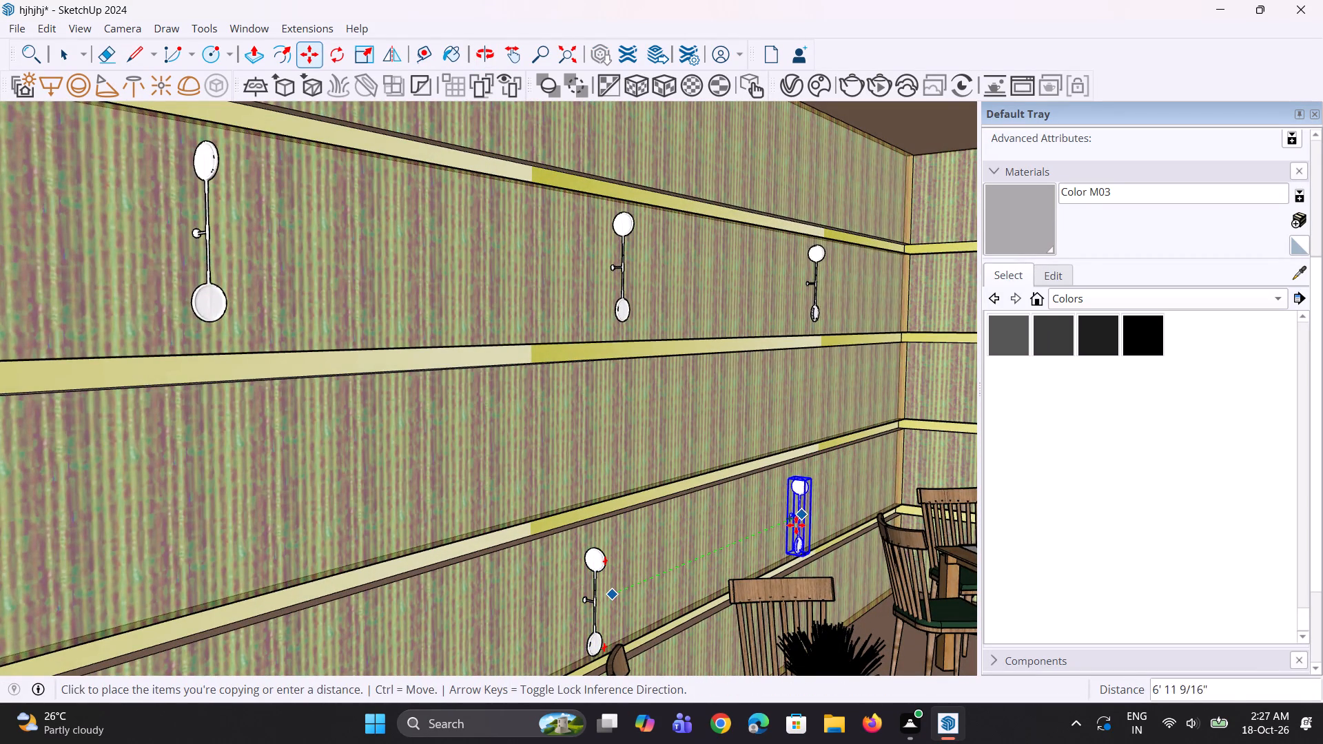
pyautogui.click(783, 527)
# Copy the fifth lower side-wall lamp about 6' 11" along the green axis, beside the back corner, and clear the selection.
pyautogui.press('m')
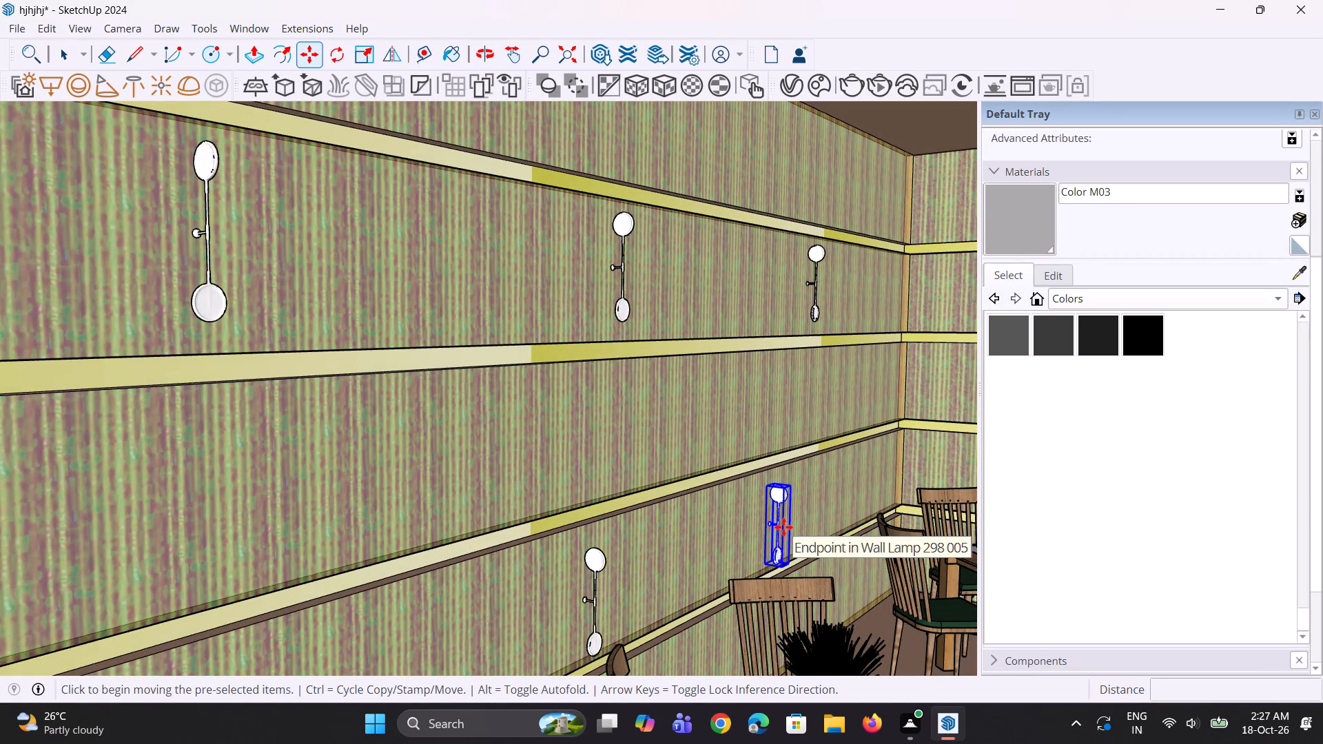
pyautogui.click(783, 527)
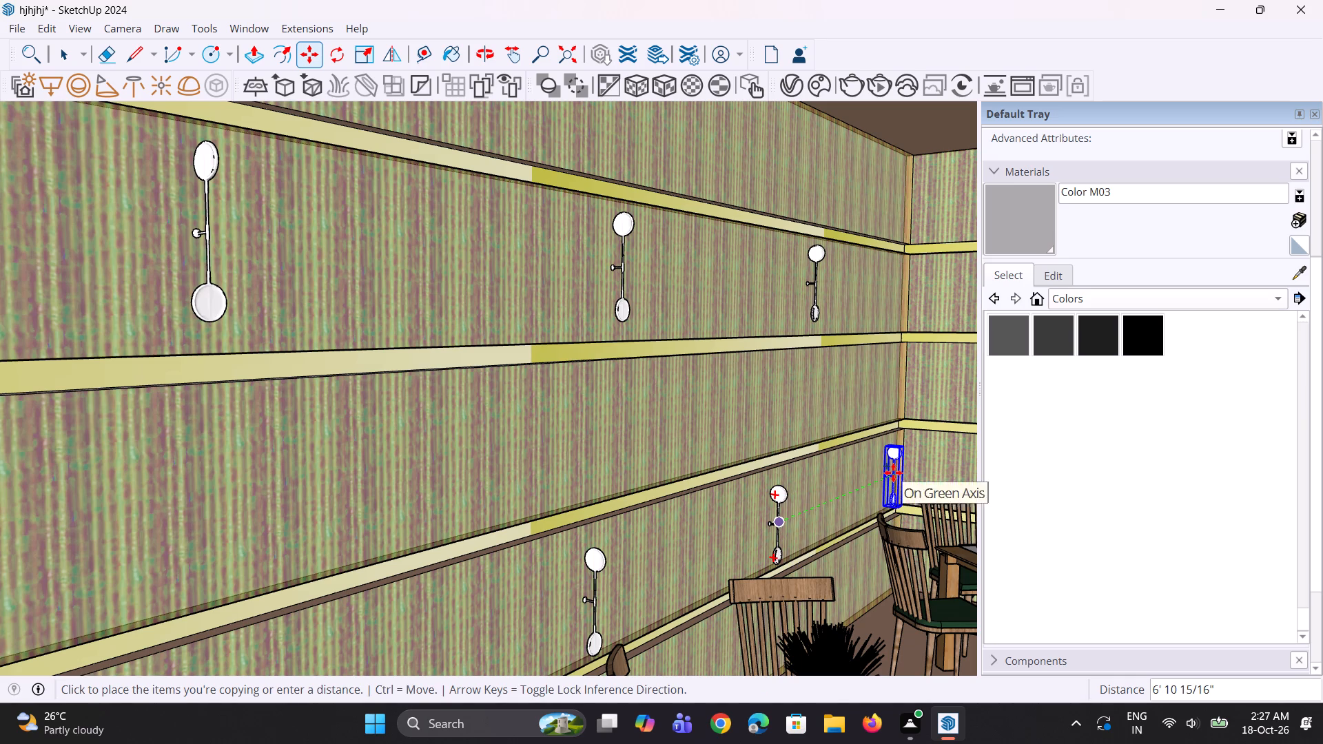
pyautogui.click(893, 473)
pyautogui.scroll(-14, 792, 514)
pyautogui.moveTo(790, 516); pyautogui.dragTo(810, 469, button='middle')
pyautogui.scroll(1, 802, 488)
pyautogui.moveTo(810, 469); pyautogui.dragTo(814, 458, button='middle')
pyautogui.press('space')
pyautogui.press('space')
pyautogui.scroll(-10, 589, 459)
pyautogui.click(450, 586)
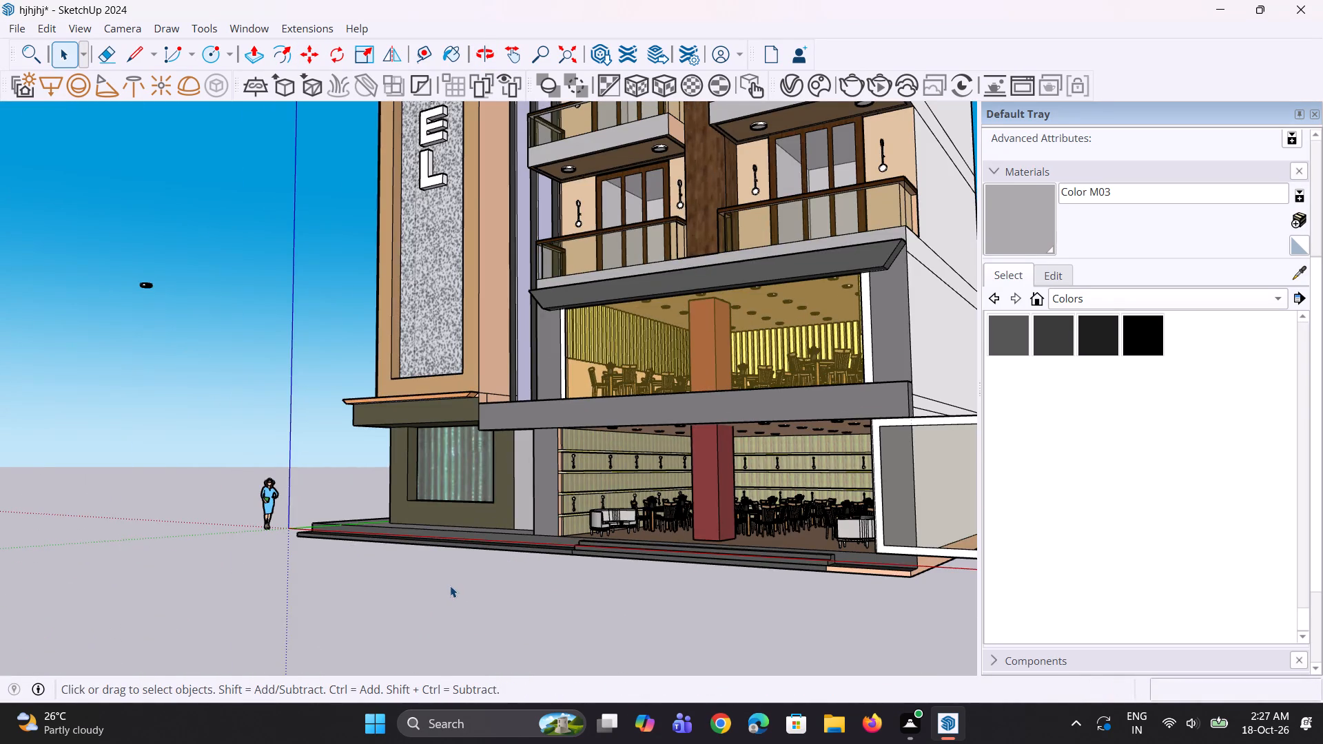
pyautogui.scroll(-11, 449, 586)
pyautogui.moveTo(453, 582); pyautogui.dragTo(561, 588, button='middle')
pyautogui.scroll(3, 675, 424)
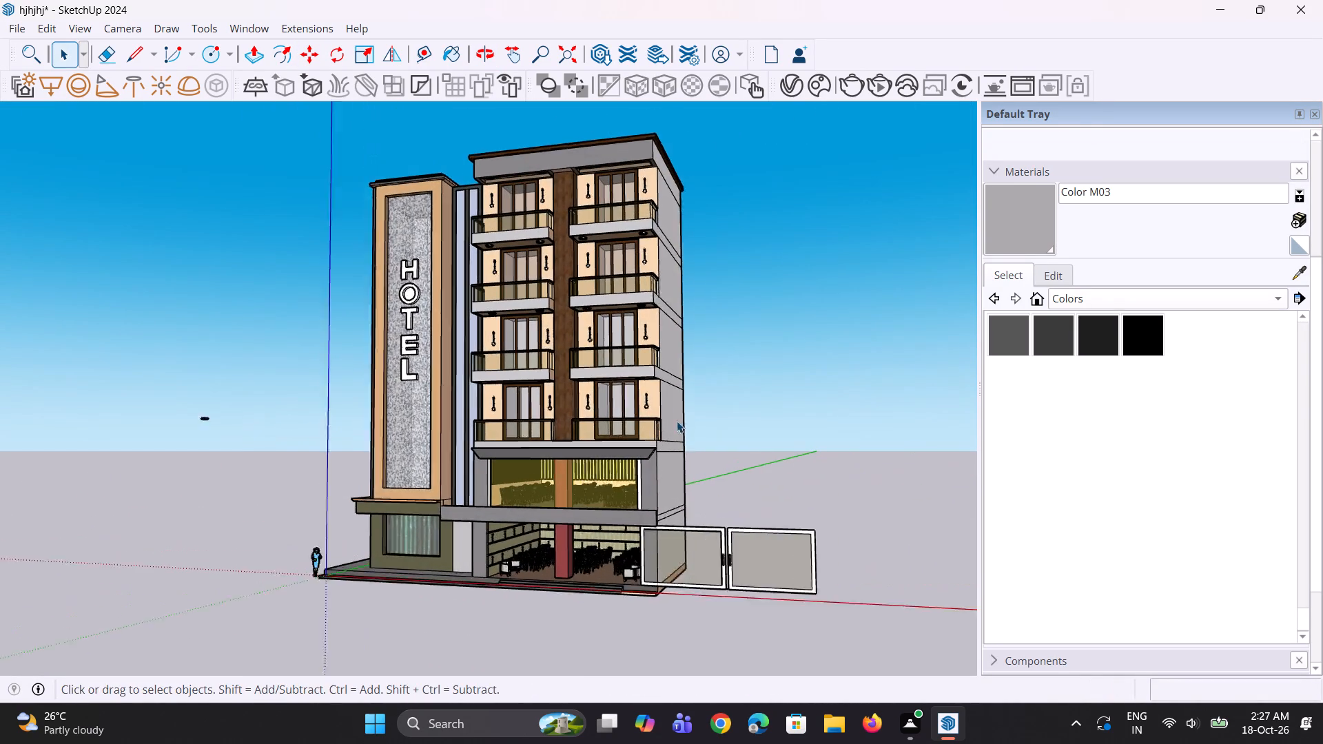
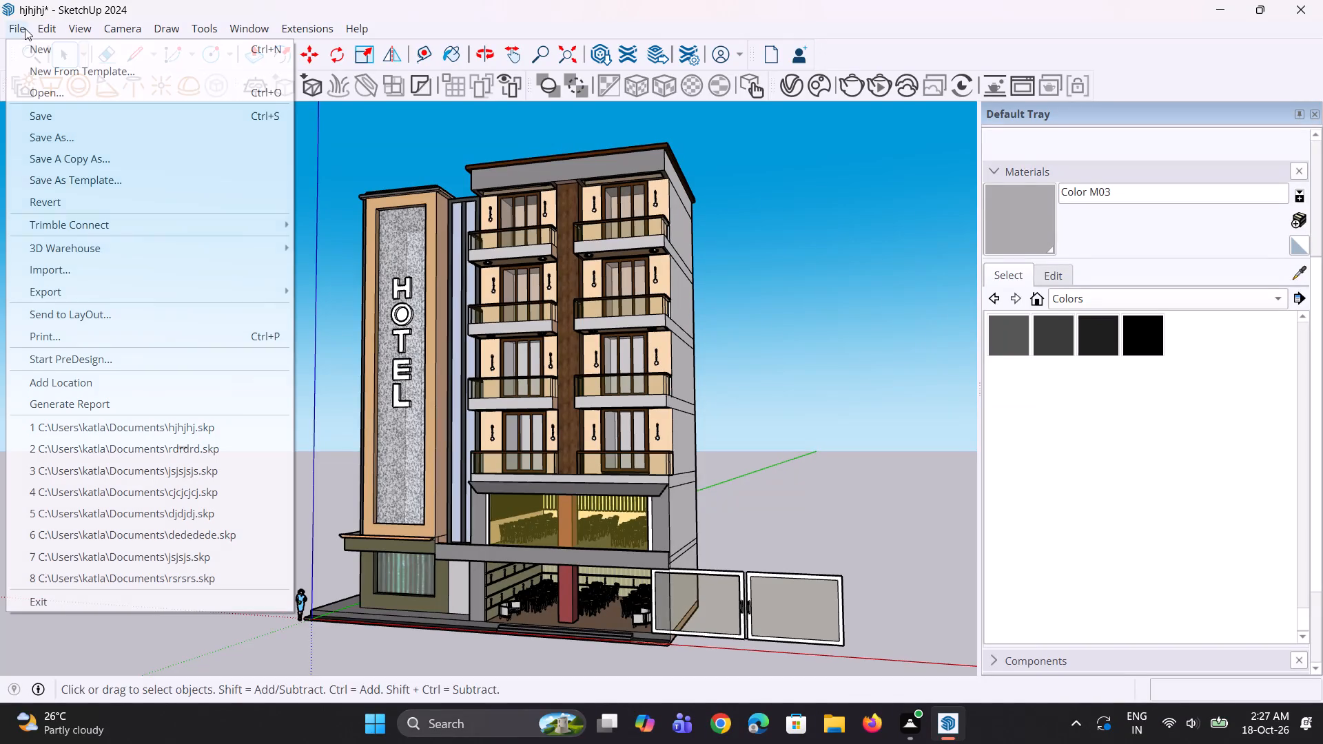
# Import the brown dome pendant lamp model named Untitled (6) from the Downloads folder.
pyautogui.click(85, 274)
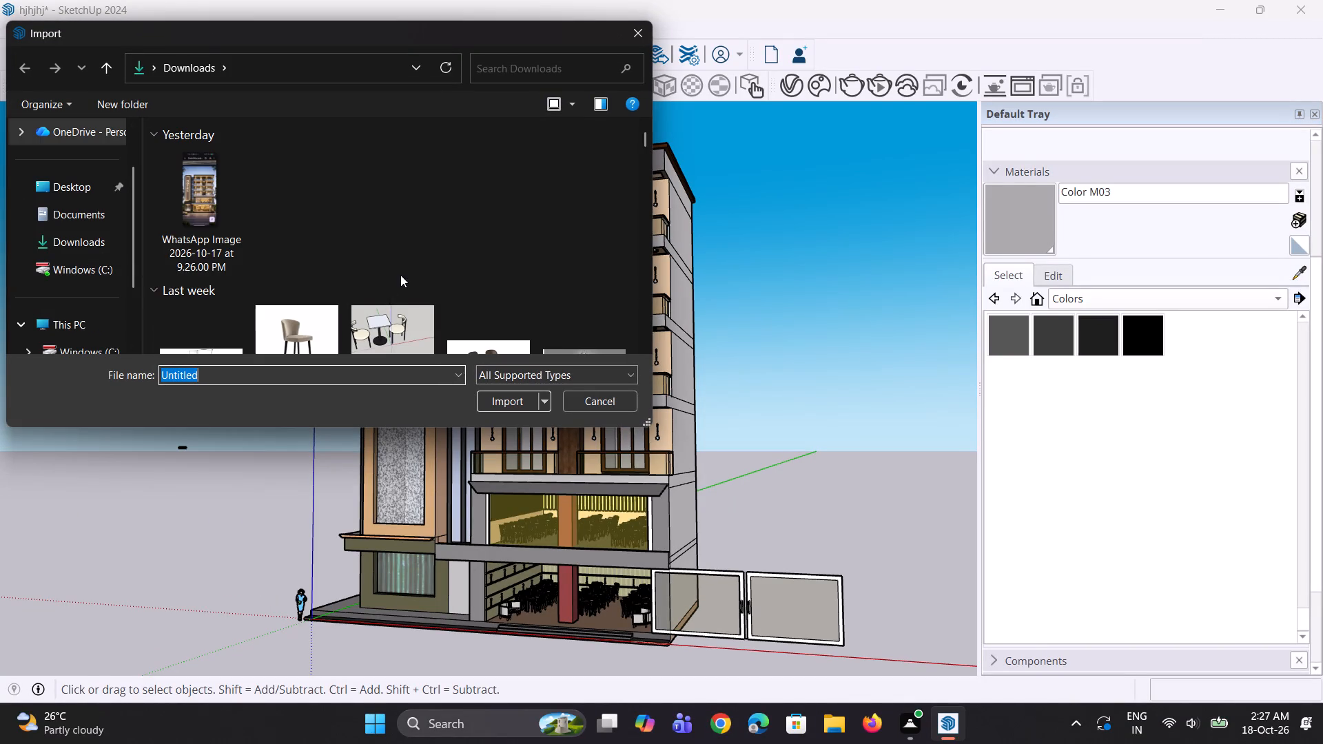
pyautogui.scroll(-5, 400, 275)
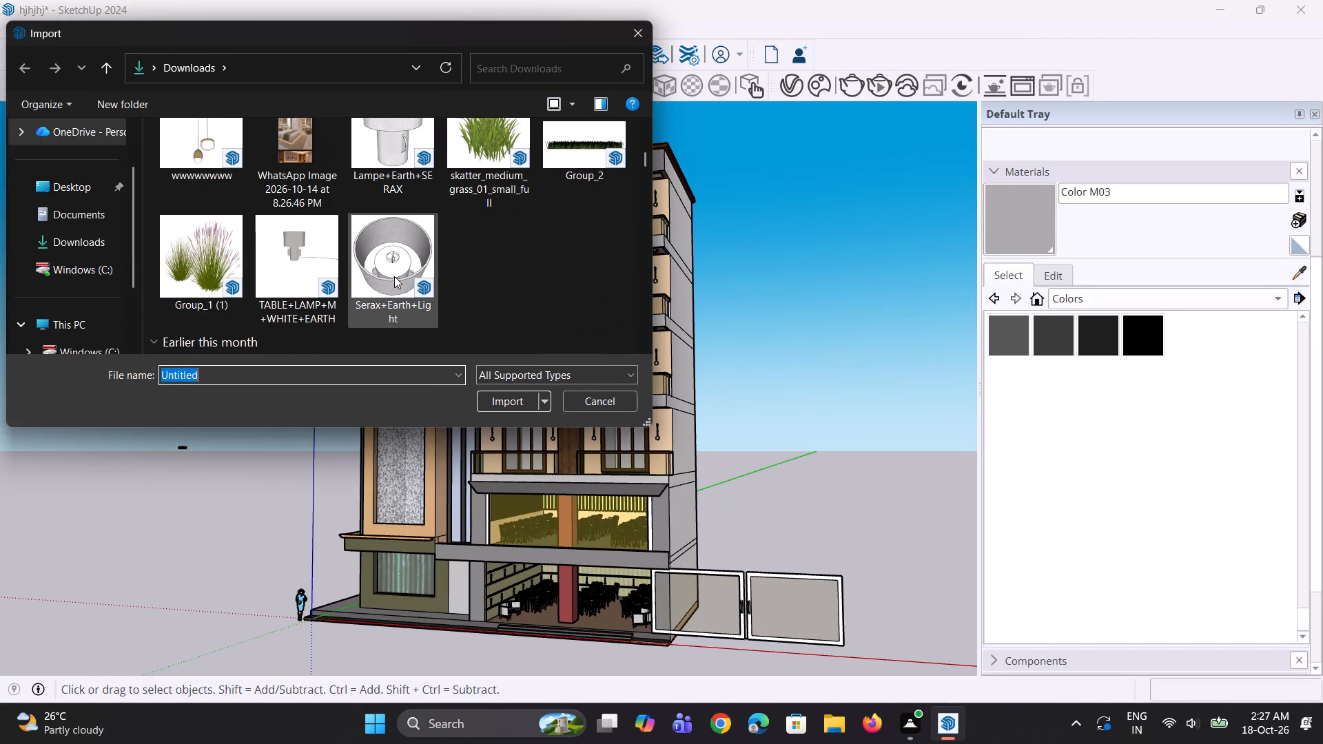
pyautogui.scroll(-5, 394, 276)
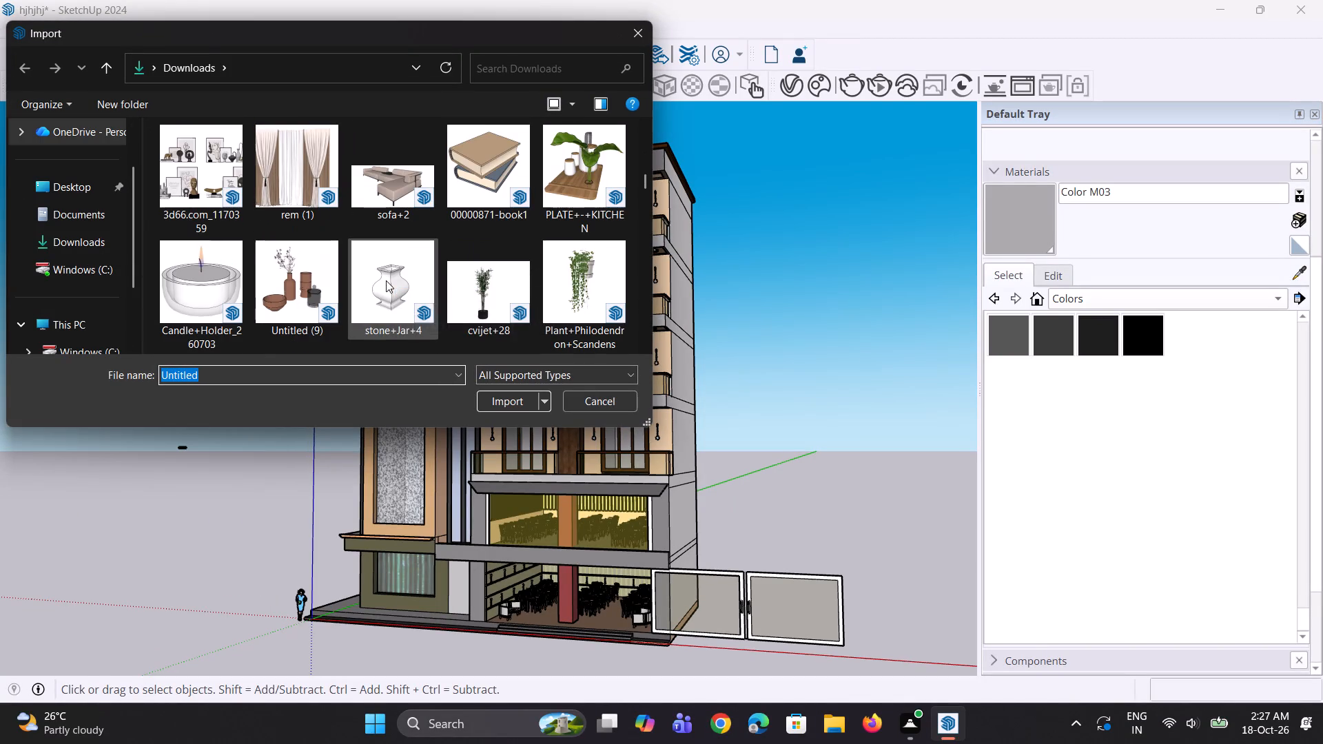
pyautogui.scroll(-5, 362, 299)
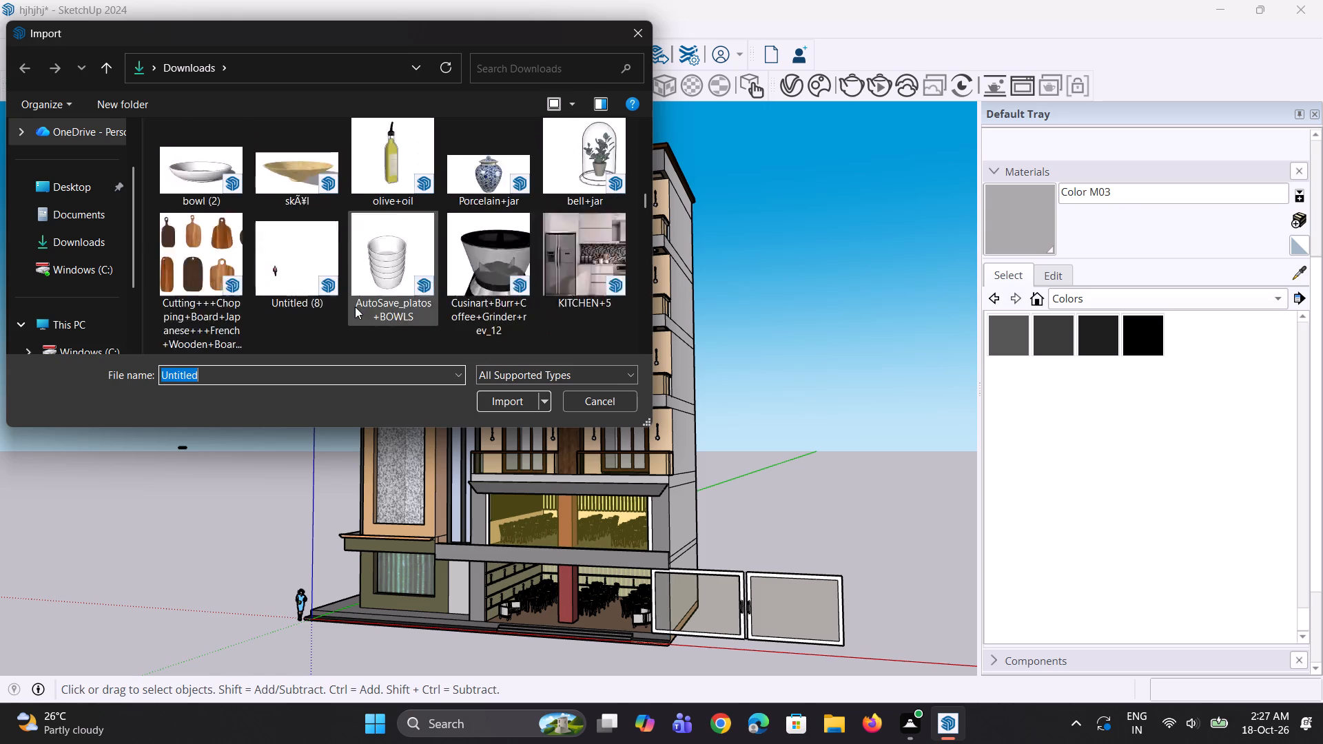
pyautogui.scroll(-6, 355, 307)
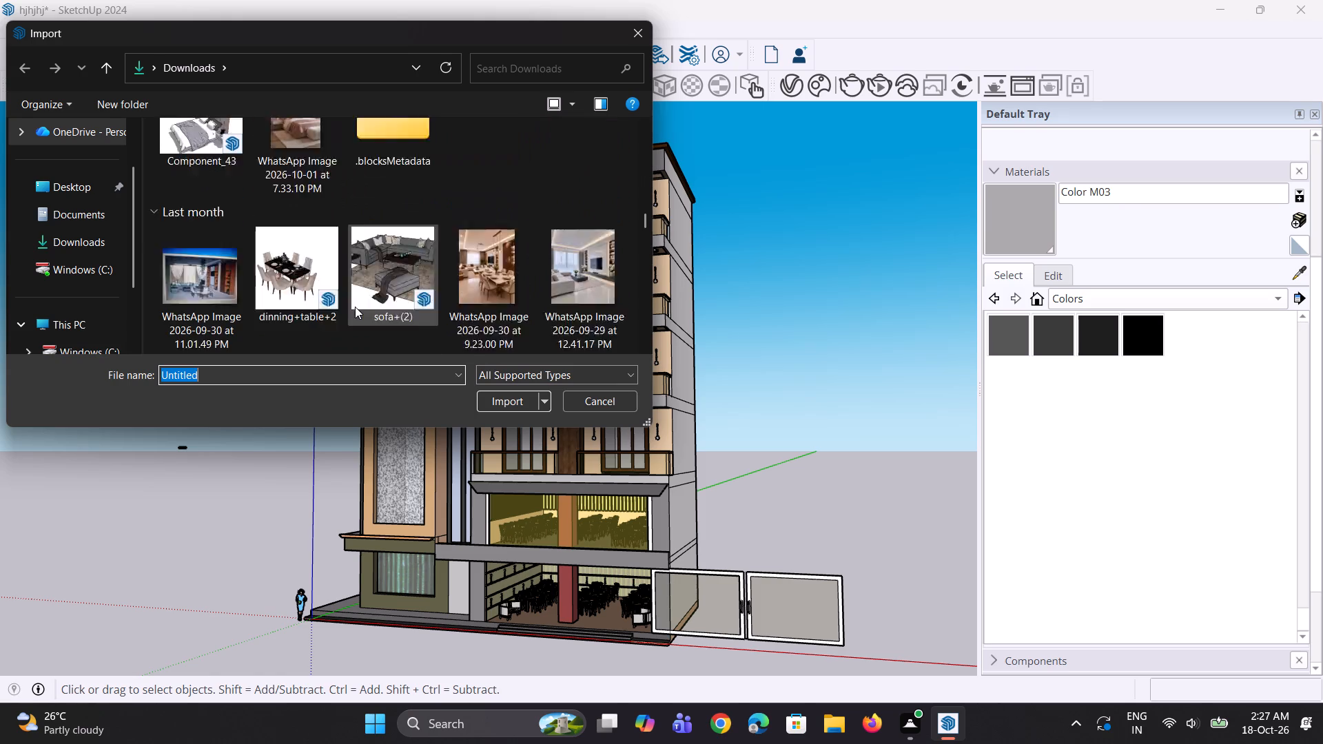
pyautogui.scroll(-4, 355, 307)
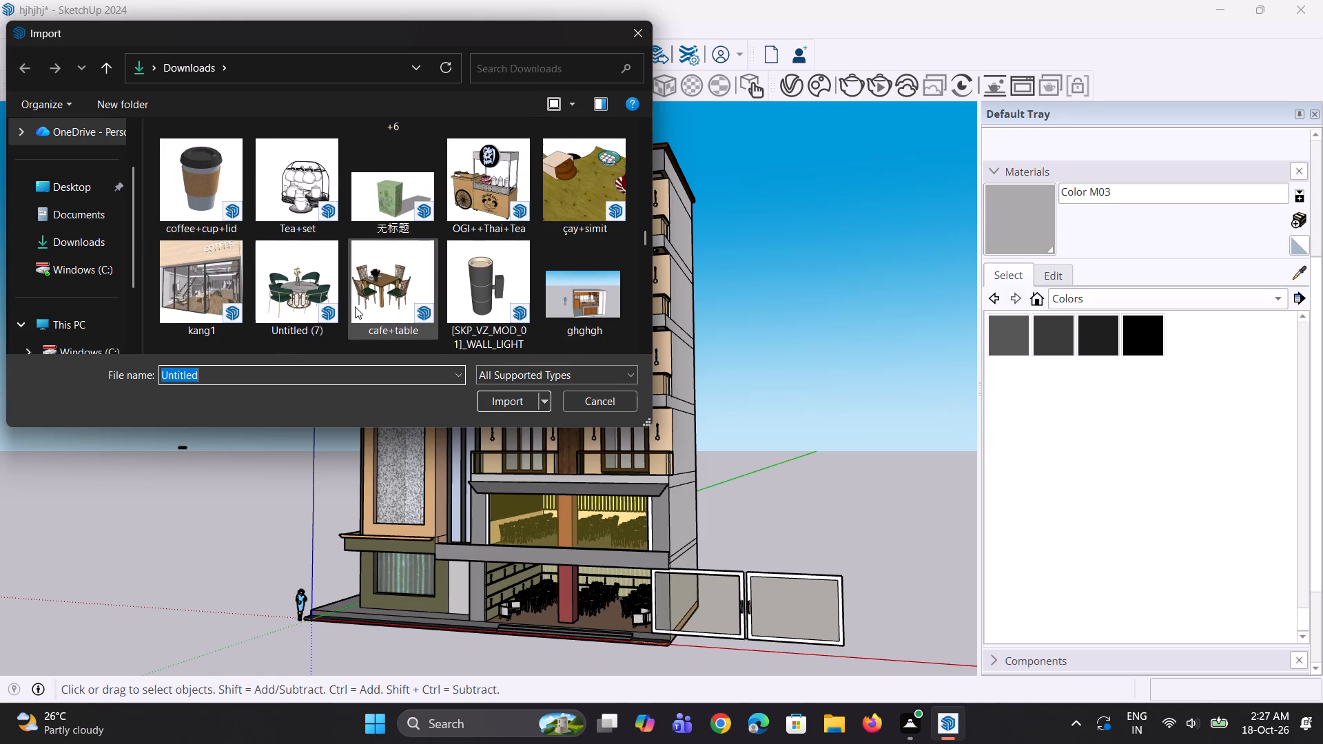
pyautogui.scroll(-4, 355, 307)
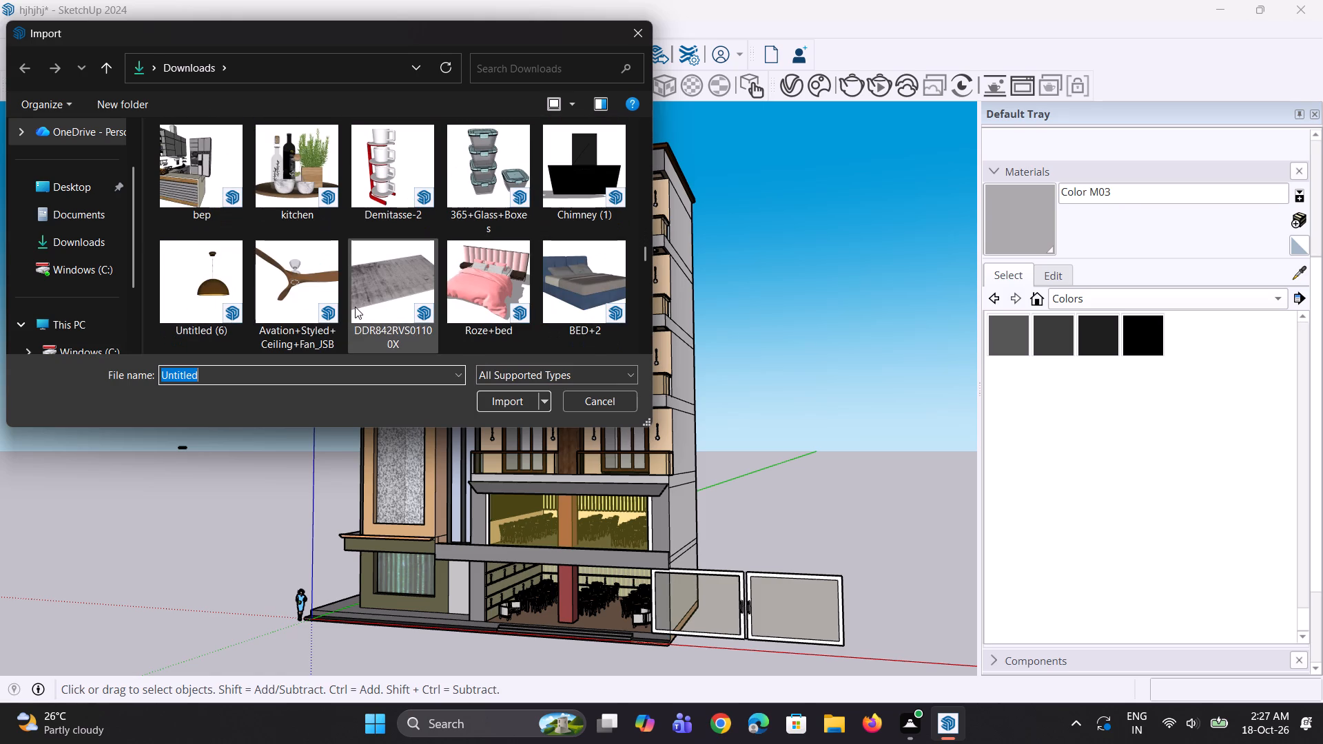
pyautogui.scroll(-1, 355, 307)
pyautogui.click(208, 183)
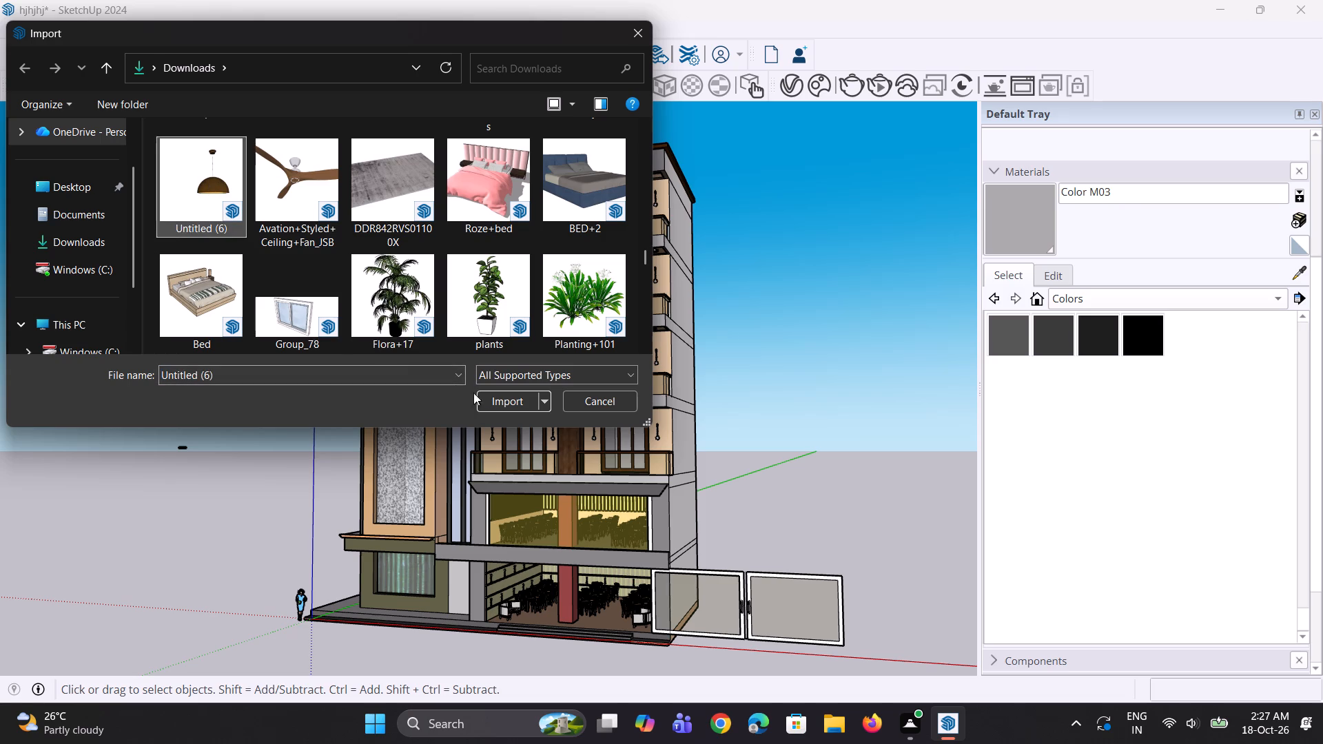
pyautogui.click(527, 395)
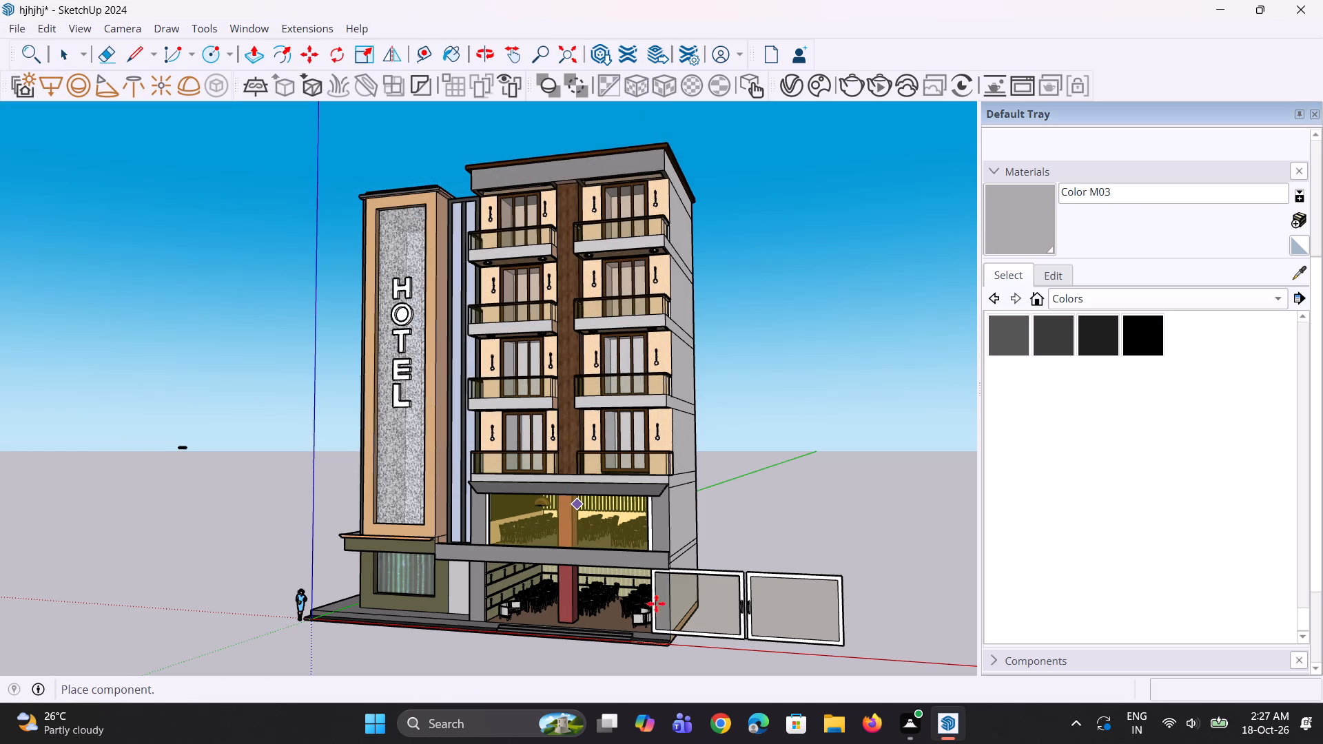
# Place the imported pendant lamp on the ground in front of the hotel's entrance steps.
pyautogui.scroll(9, 582, 665)
pyautogui.scroll(8, 553, 598)
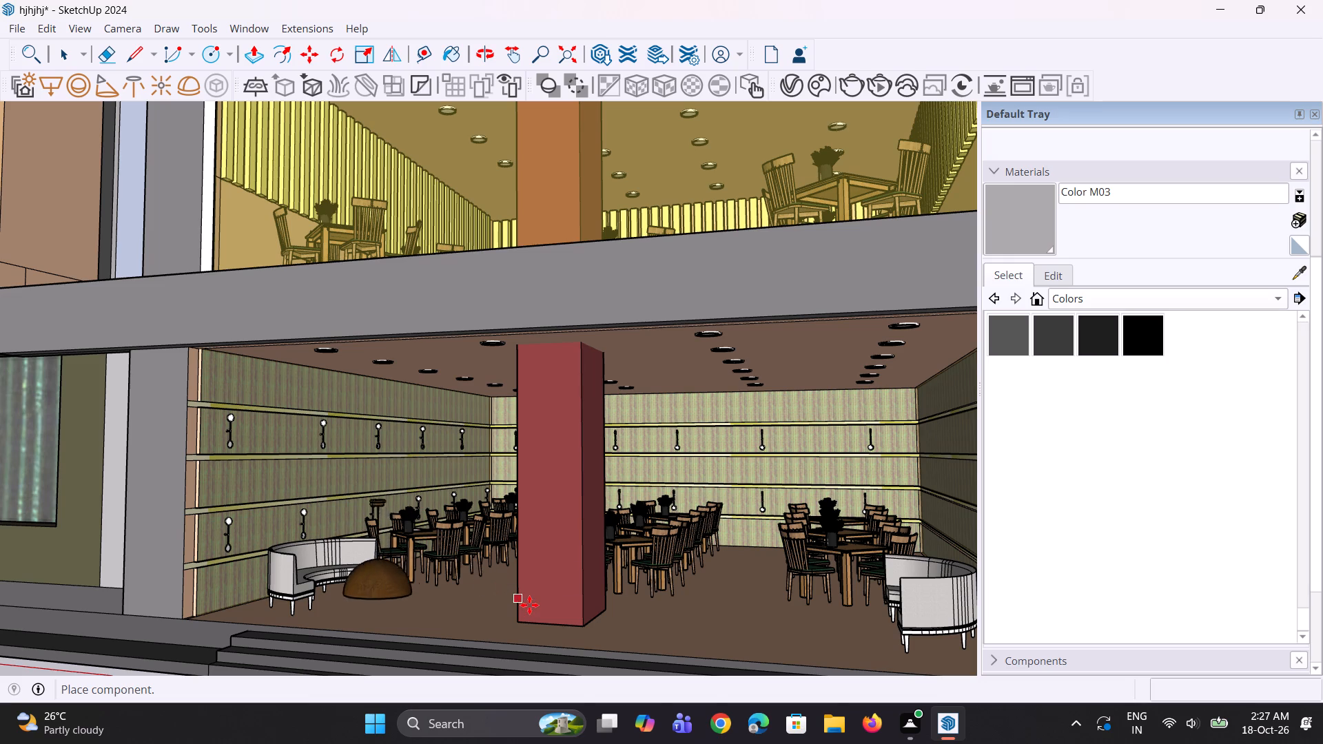
pyautogui.scroll(-9, 498, 511)
pyautogui.click(417, 626)
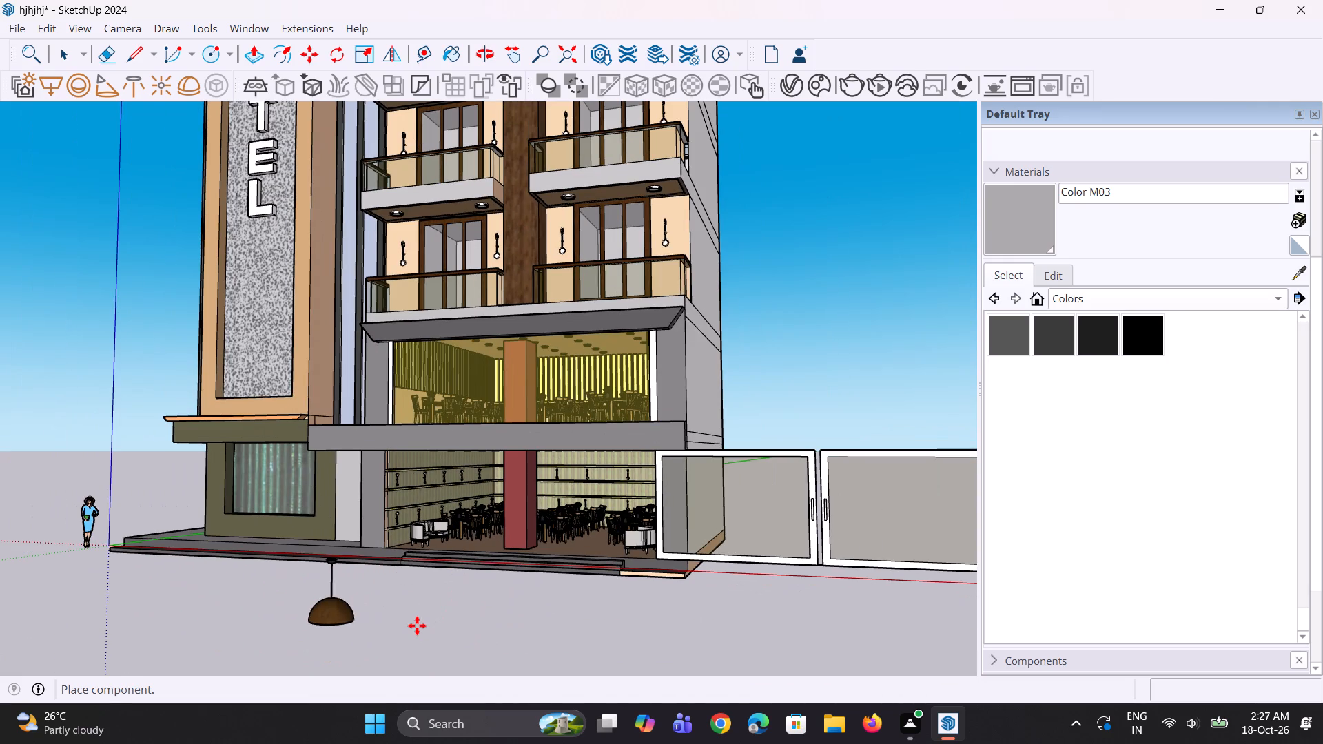
# Move the pendant lamp into the ground-floor dining room, just under the ceiling beside the red column.
pyautogui.scroll(6, 315, 553)
pyautogui.click(360, 573)
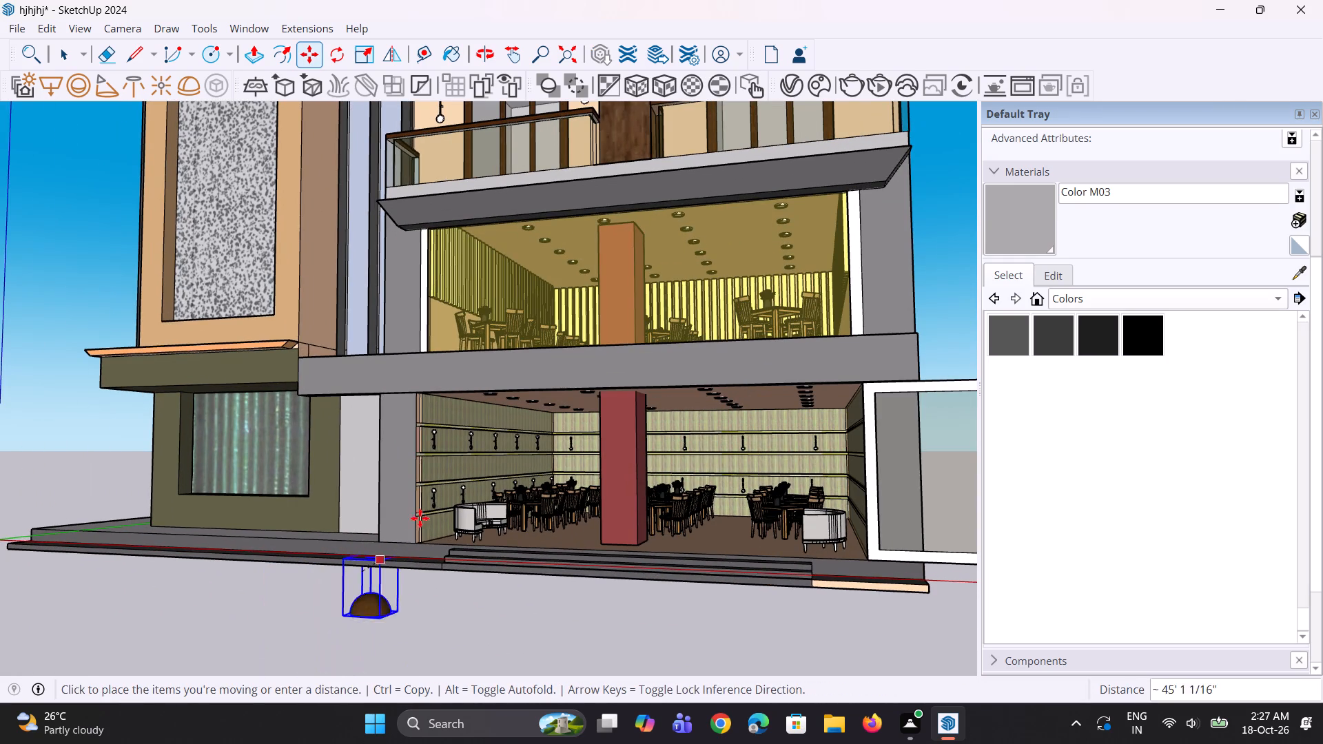
pyautogui.scroll(7, 515, 407)
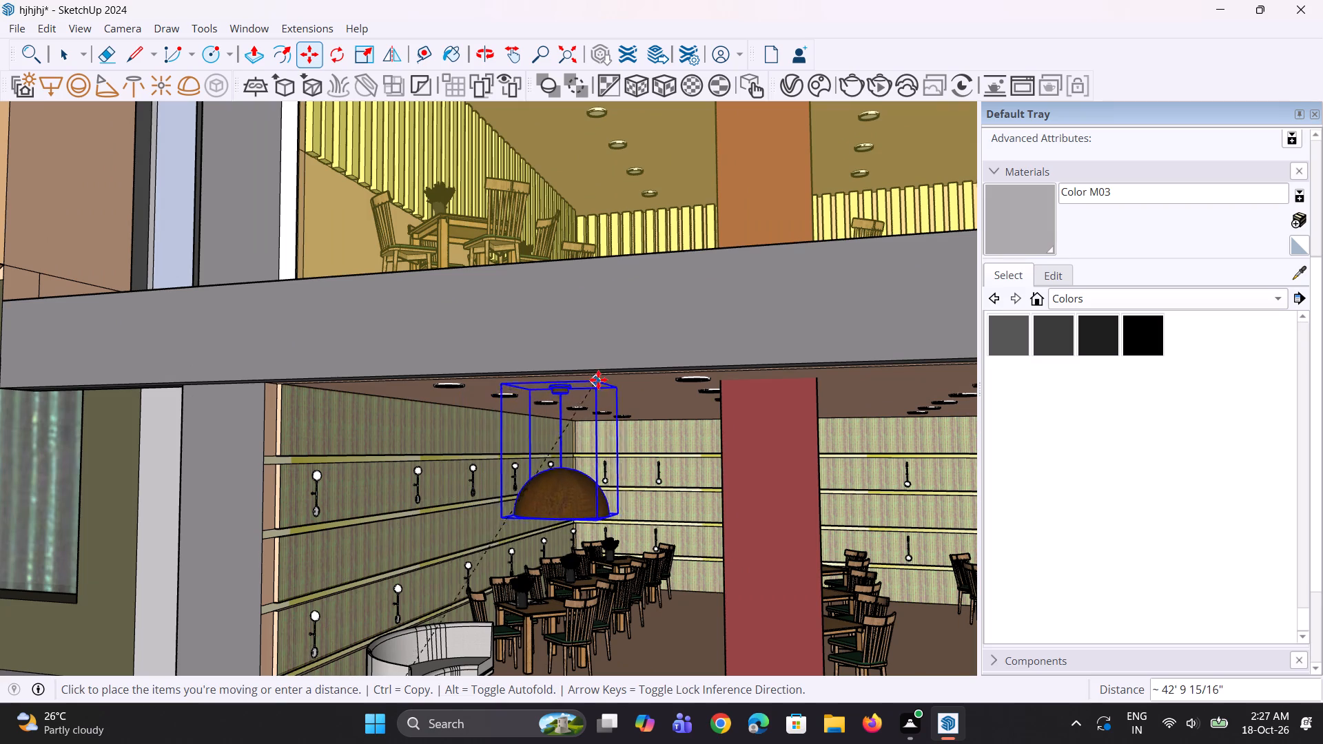
pyautogui.moveTo(594, 410); pyautogui.dragTo(585, 340, button='middle')
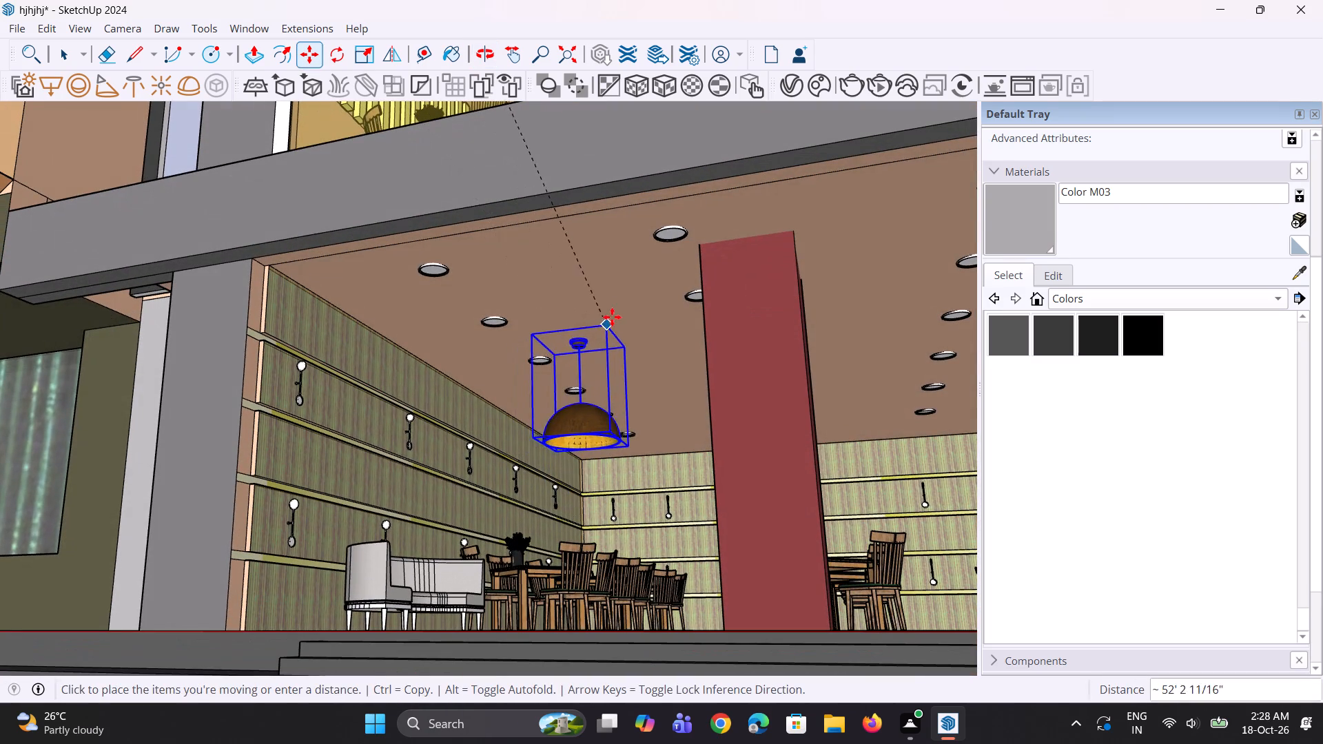
pyautogui.click(625, 298)
# Scale the pendant lamp down uniformly from one upper corner of its bounding box.
pyautogui.moveTo(608, 374); pyautogui.dragTo(574, 444, button='middle')
pyautogui.scroll(2, 574, 444)
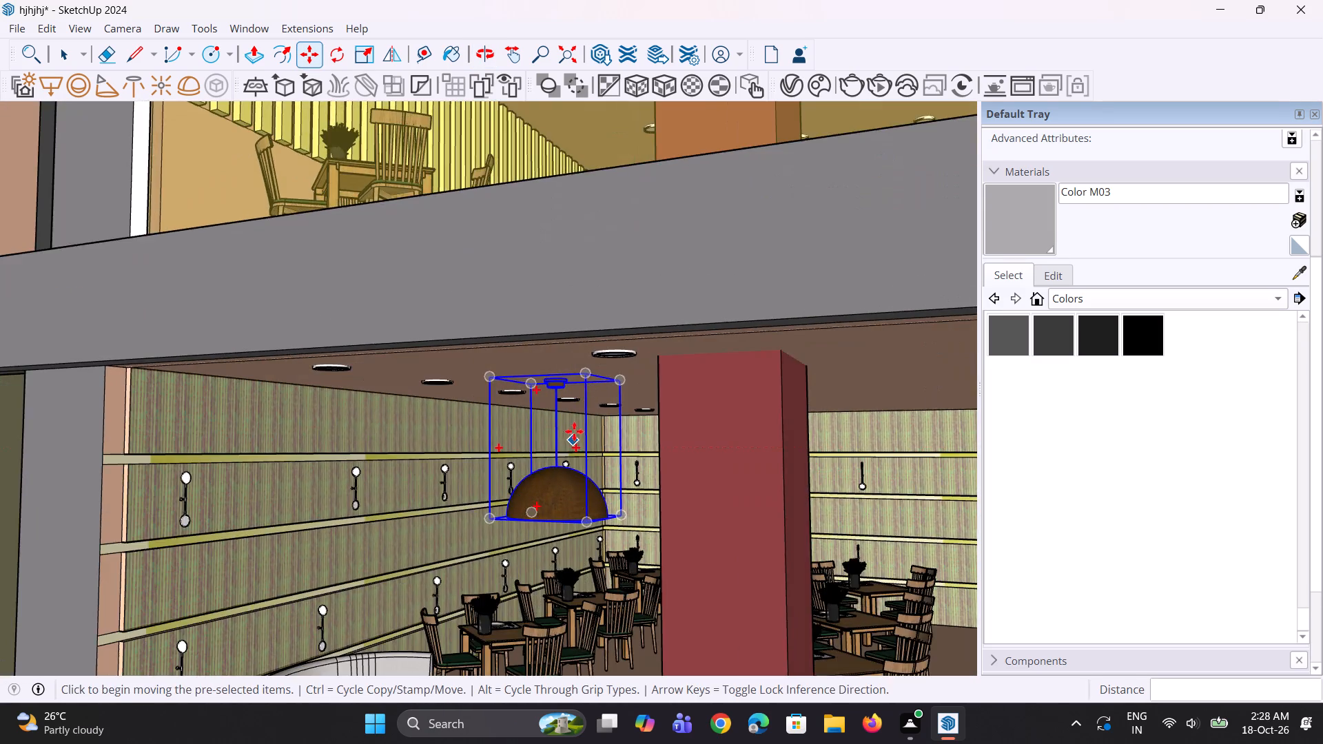
pyautogui.scroll(3, 574, 431)
pyautogui.press('s')
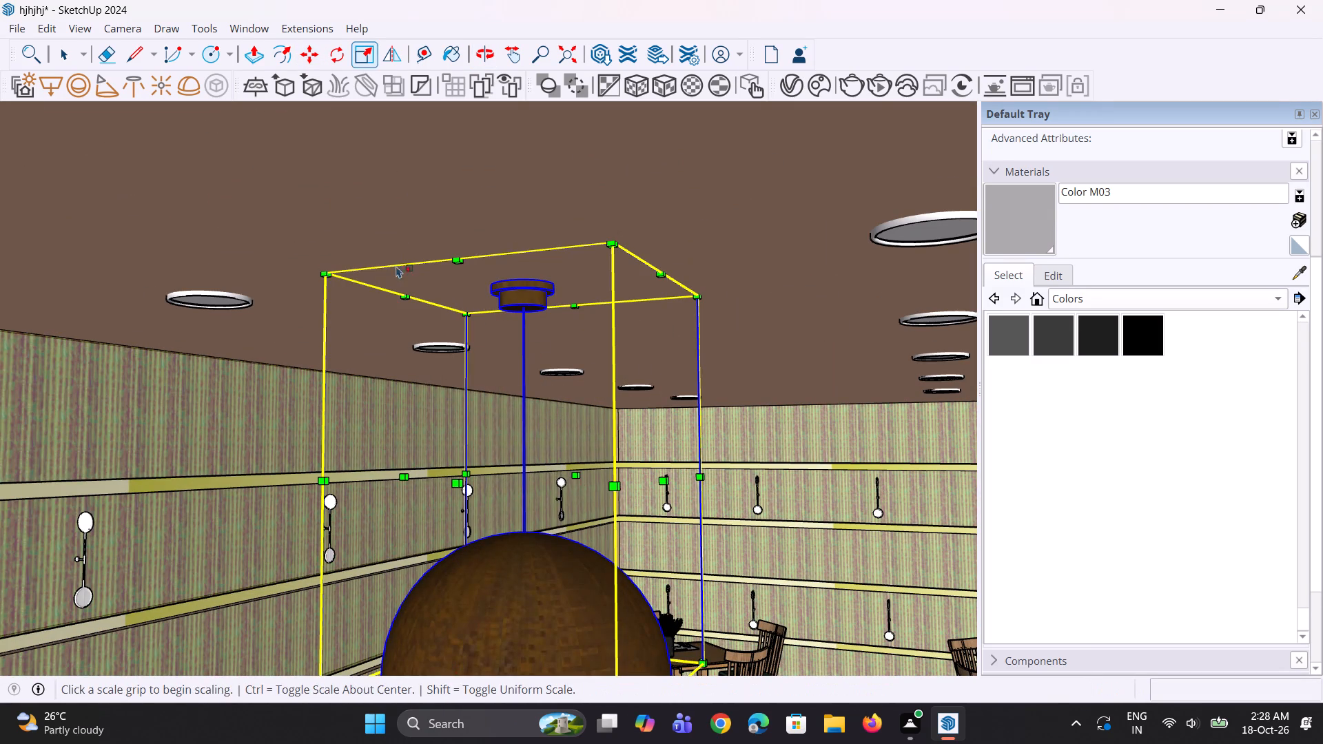
pyautogui.click(329, 275)
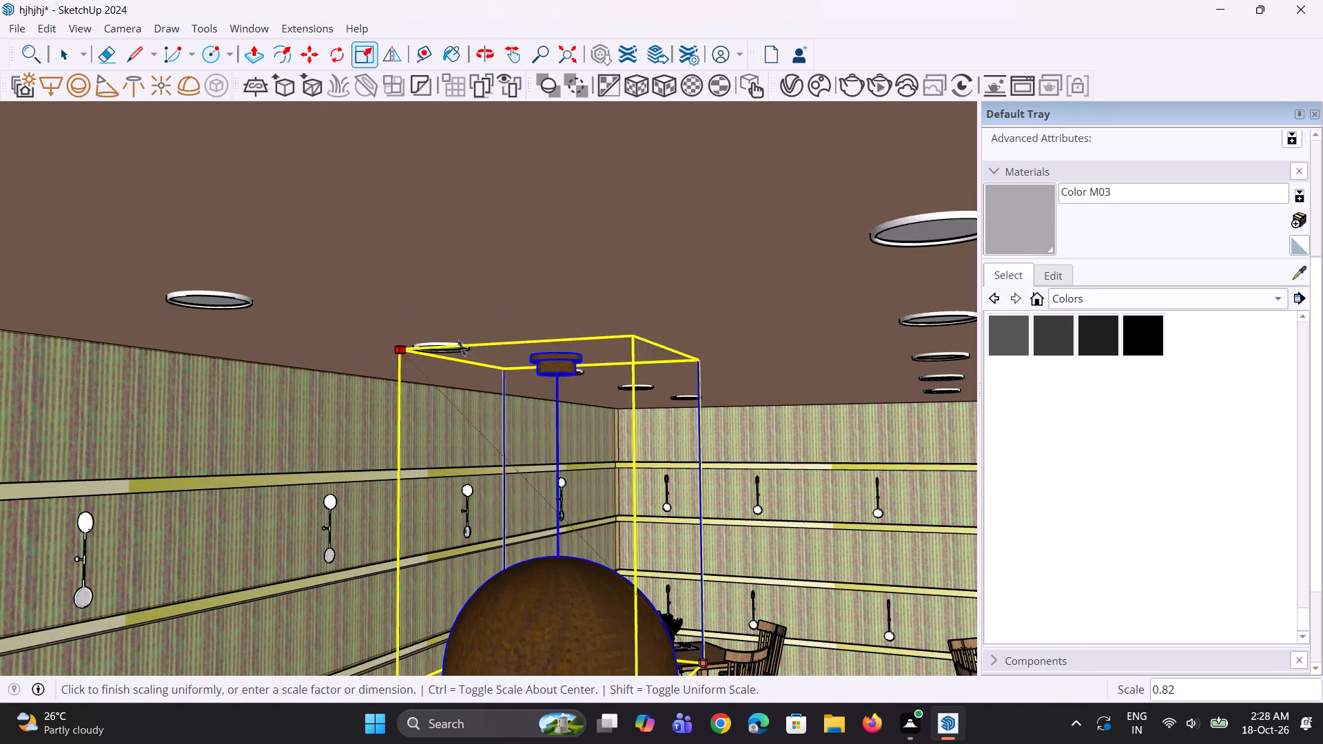
pyautogui.click(529, 352)
# Move the pendant lamp about 25' 10" along the green axis, out to the entrance front beside the curtained window.
pyautogui.scroll(-5, 515, 335)
pyautogui.scroll(1, 545, 427)
pyautogui.middleClick(547, 431)
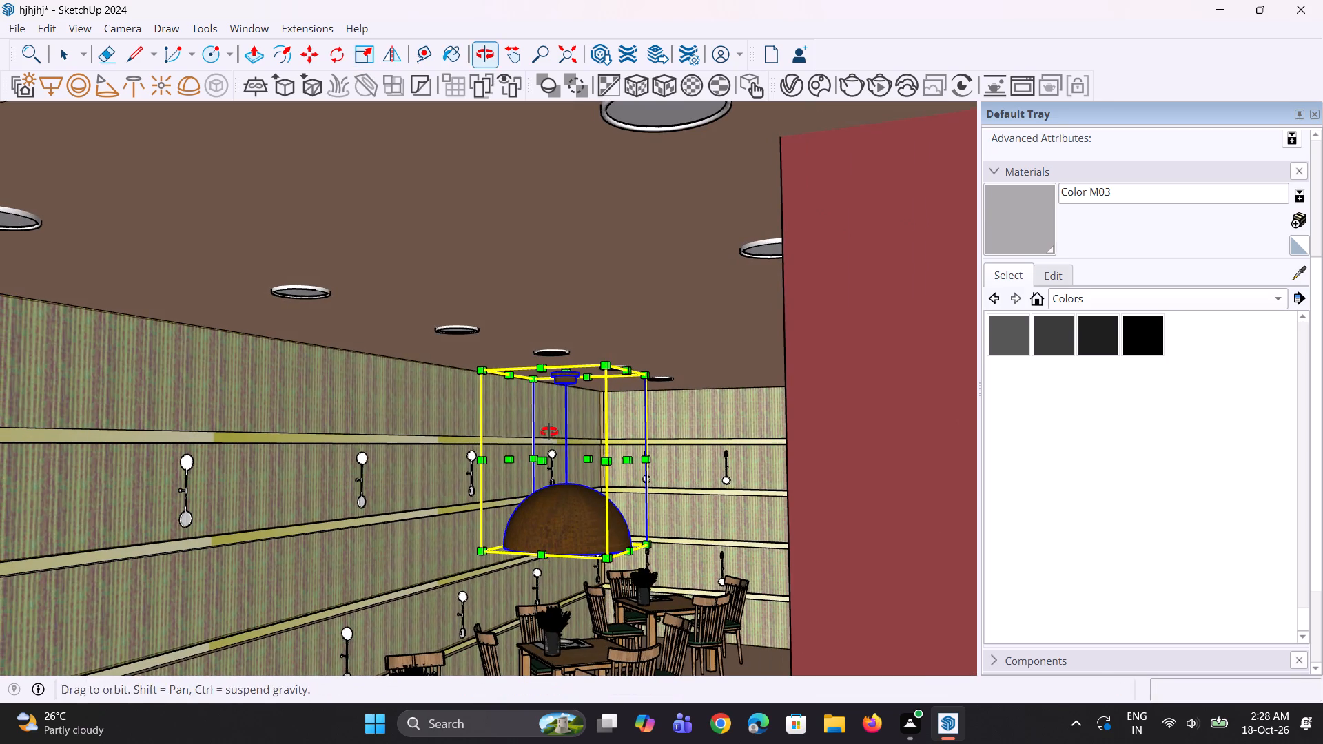
pyautogui.moveTo(560, 422); pyautogui.dragTo(560, 438, button='middle')
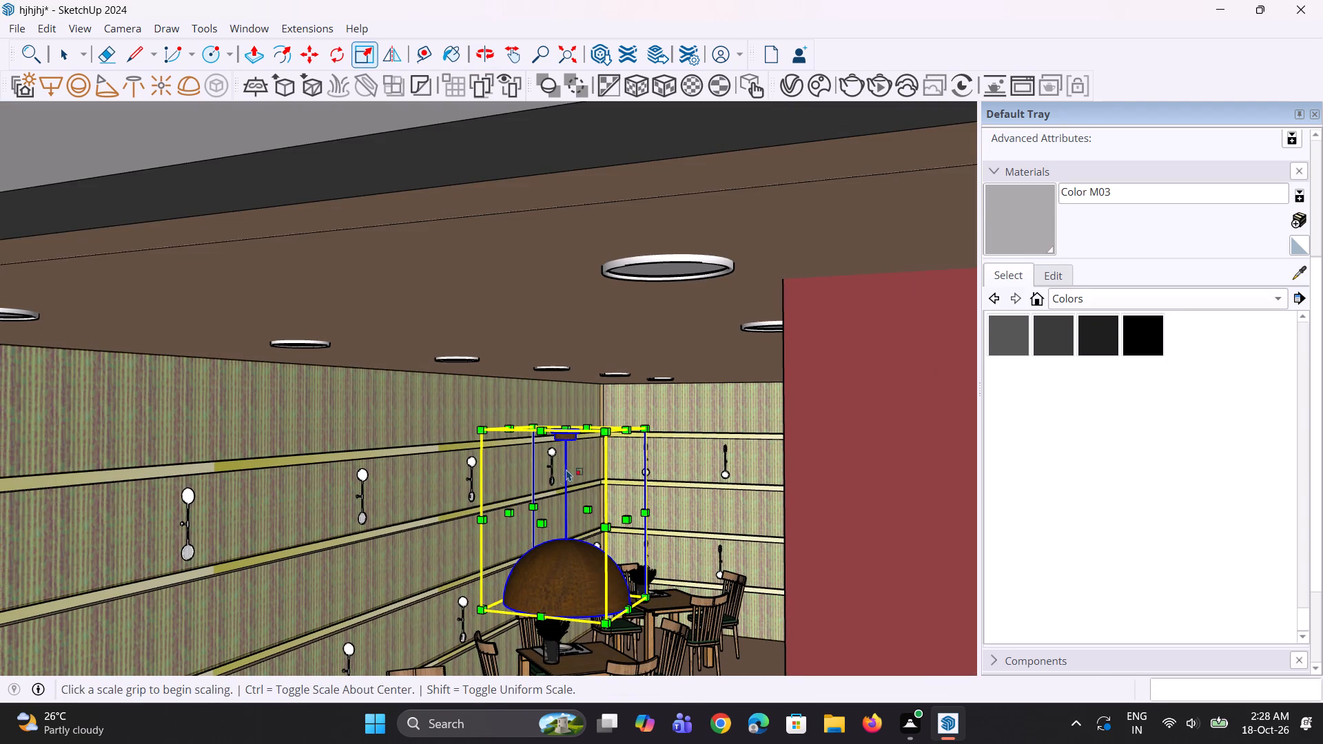
pyautogui.scroll(-4, 558, 490)
pyautogui.scroll(-3, 578, 431)
pyautogui.moveTo(574, 551); pyautogui.dragTo(566, 548, button='middle')
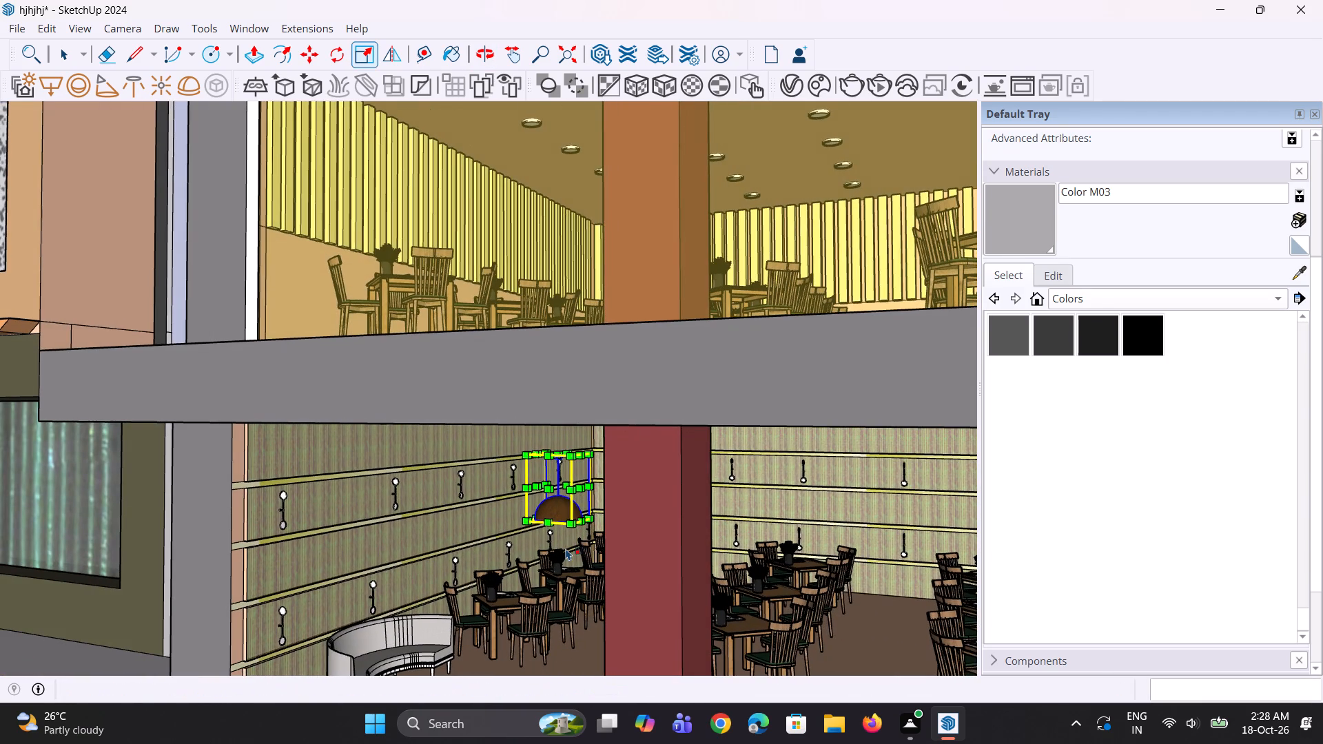
pyautogui.press('m')
pyautogui.click(568, 529)
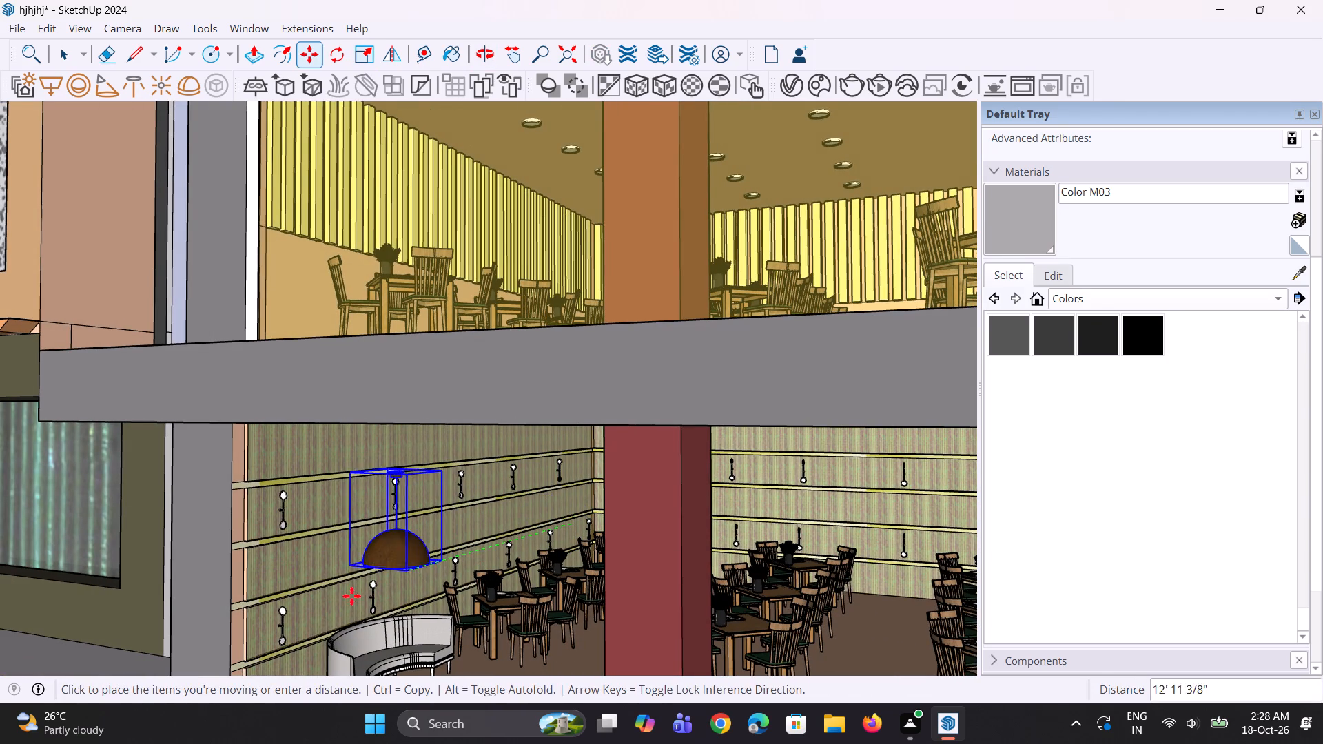
pyautogui.scroll(-10, 353, 546)
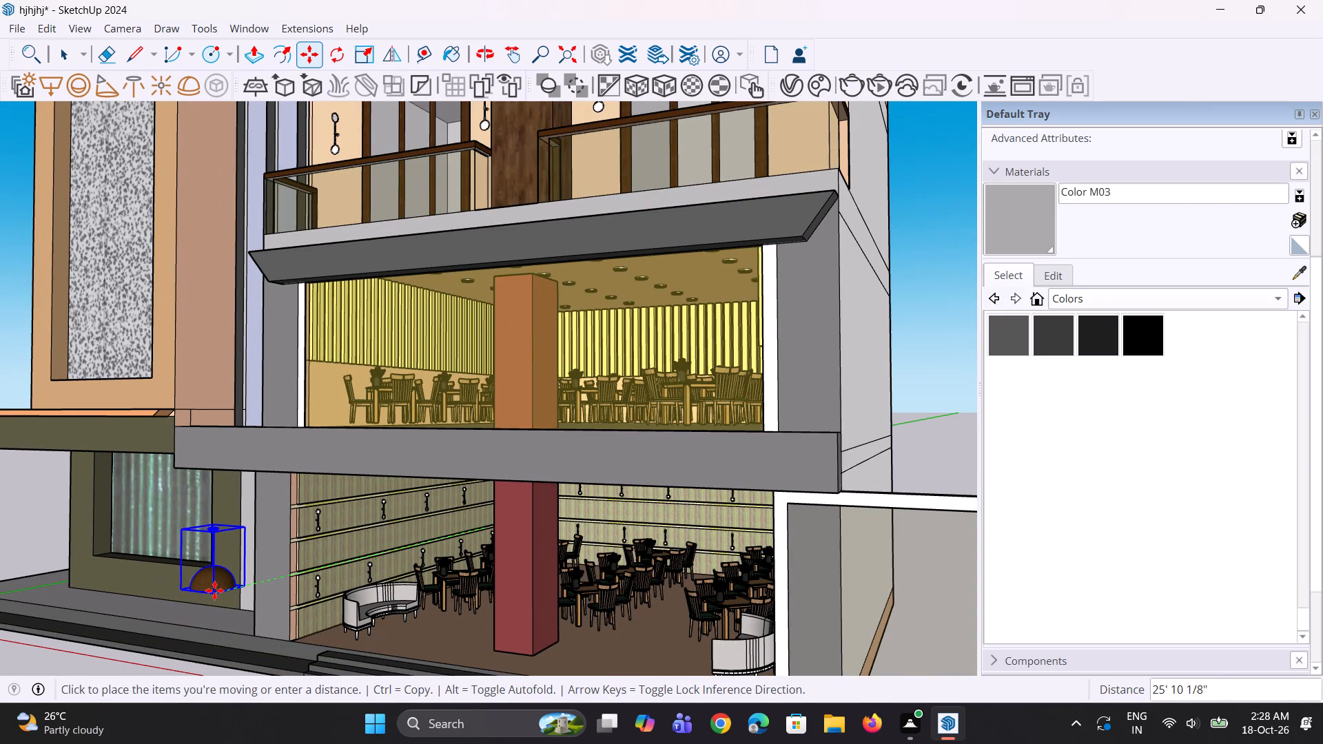
pyautogui.click(214, 588)
# Stretch the pendant lamp vertically along the blue axis by a factor of about 2.22.
pyautogui.scroll(-5, 245, 512)
pyautogui.moveTo(217, 539); pyautogui.dragTo(229, 571, button='middle')
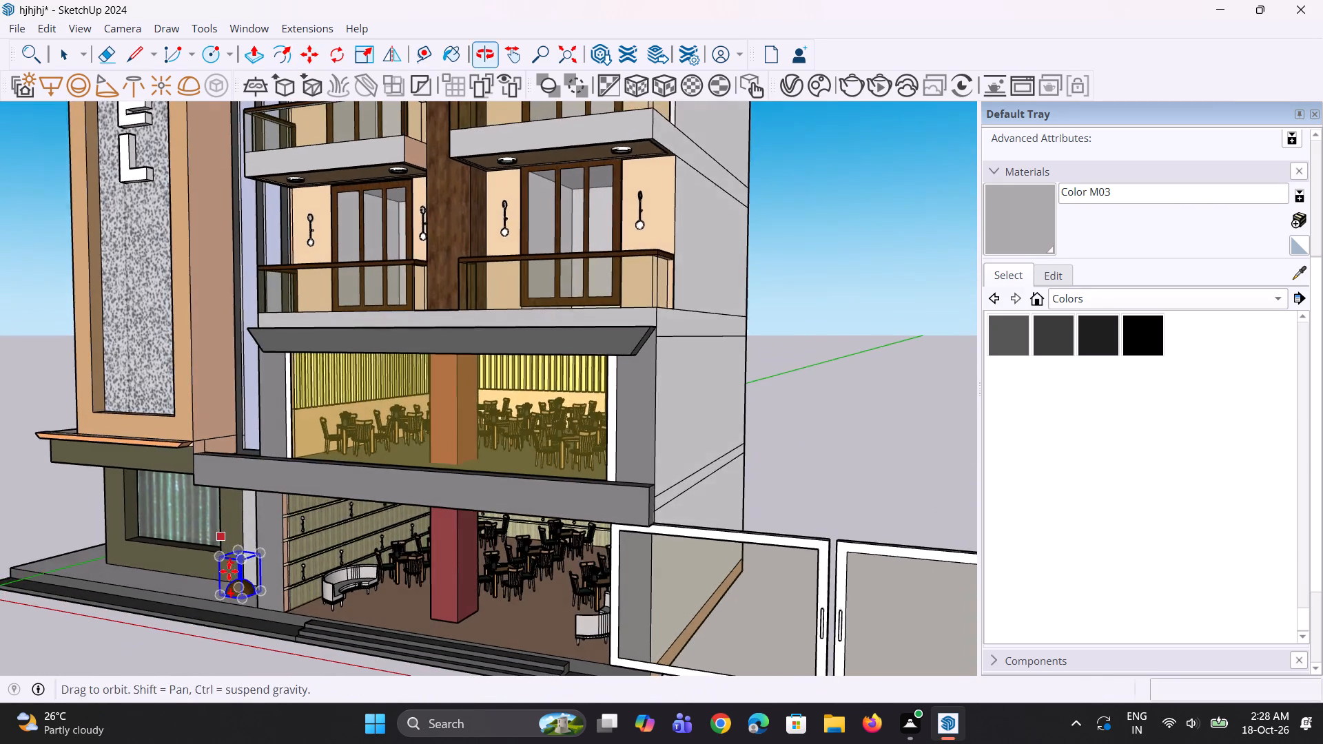
pyautogui.scroll(6, 229, 567)
pyautogui.press('s')
pyautogui.scroll(2, 296, 547)
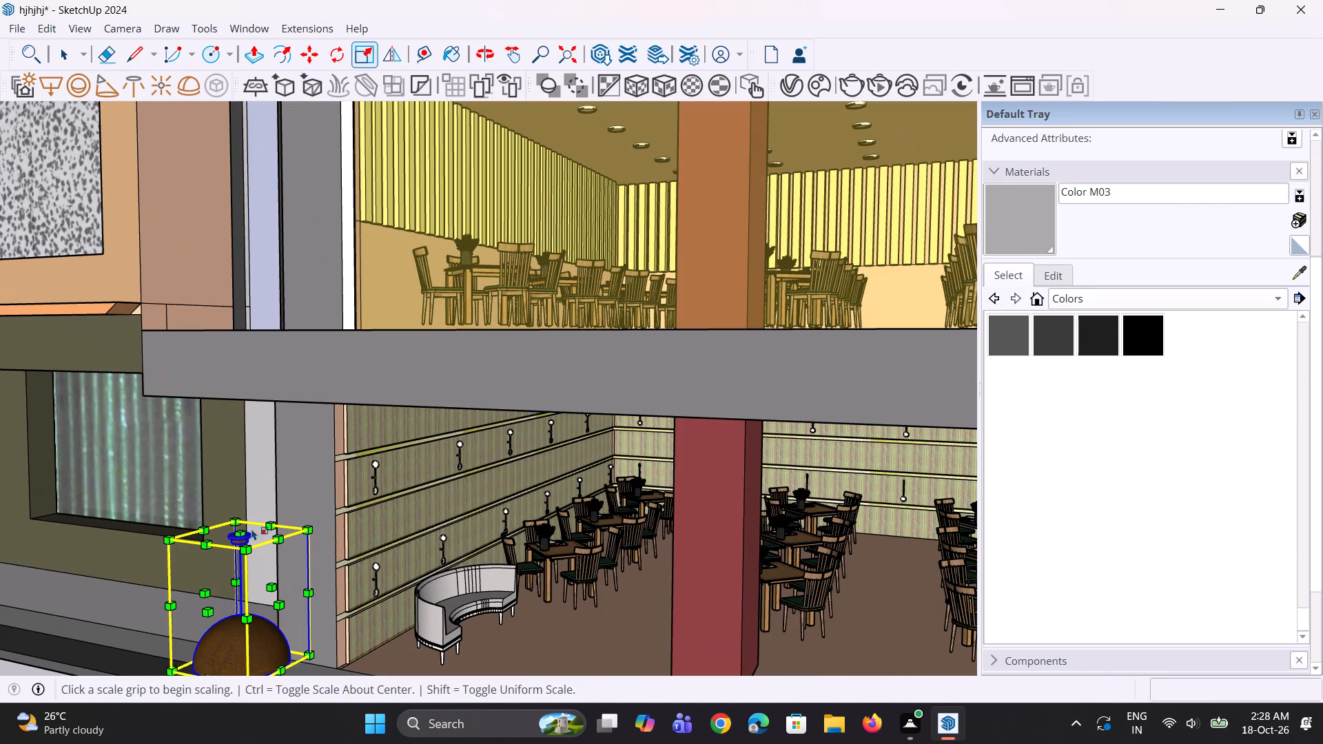
pyautogui.click(245, 530)
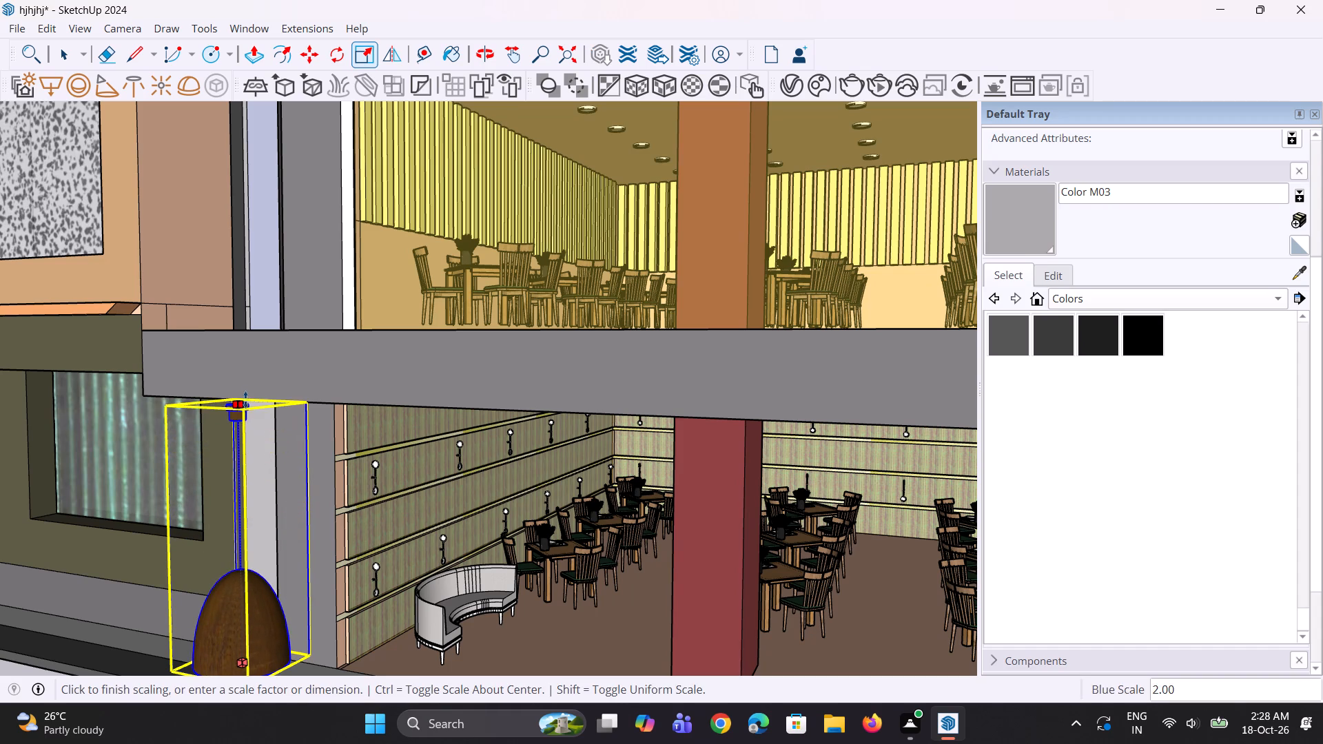
pyautogui.click(245, 375)
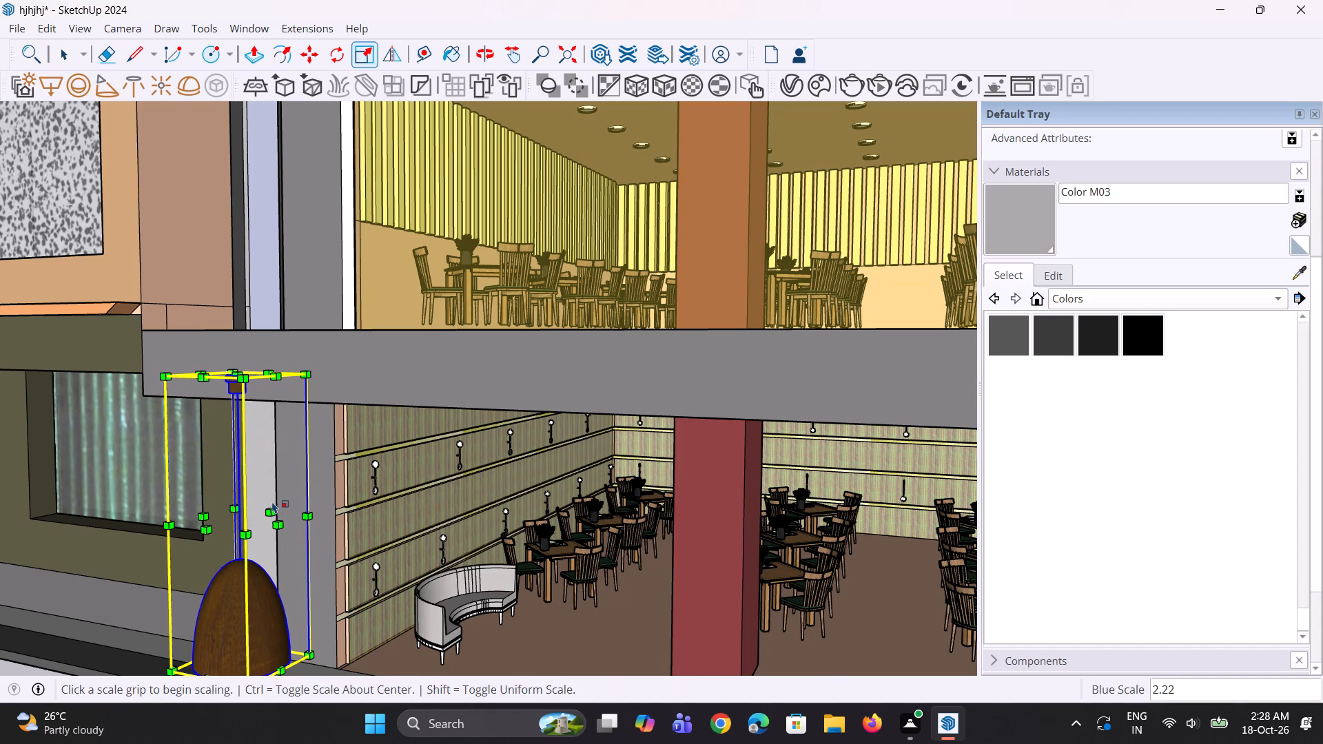
# Widen the stretched pendant lamp along the red axis by a factor of about 1.11.
pyautogui.scroll(-4, 272, 502)
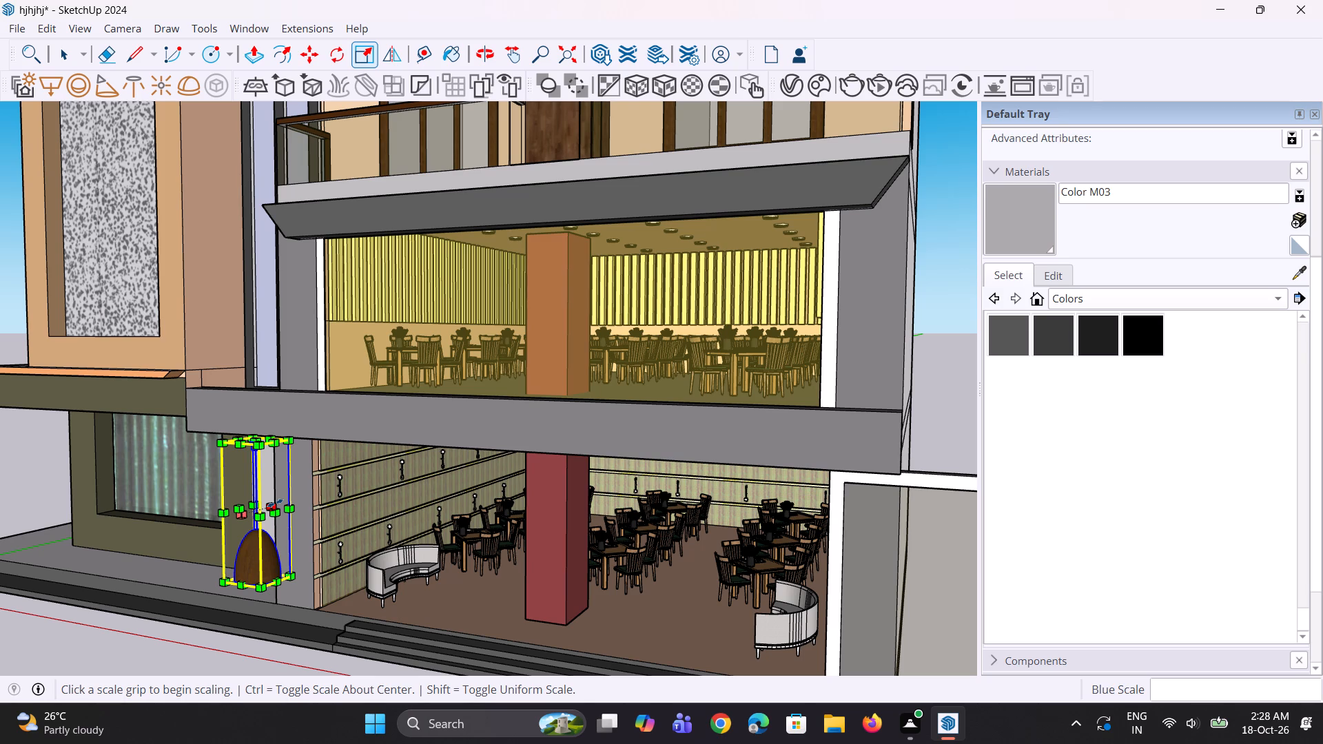
pyautogui.scroll(-2, 193, 321)
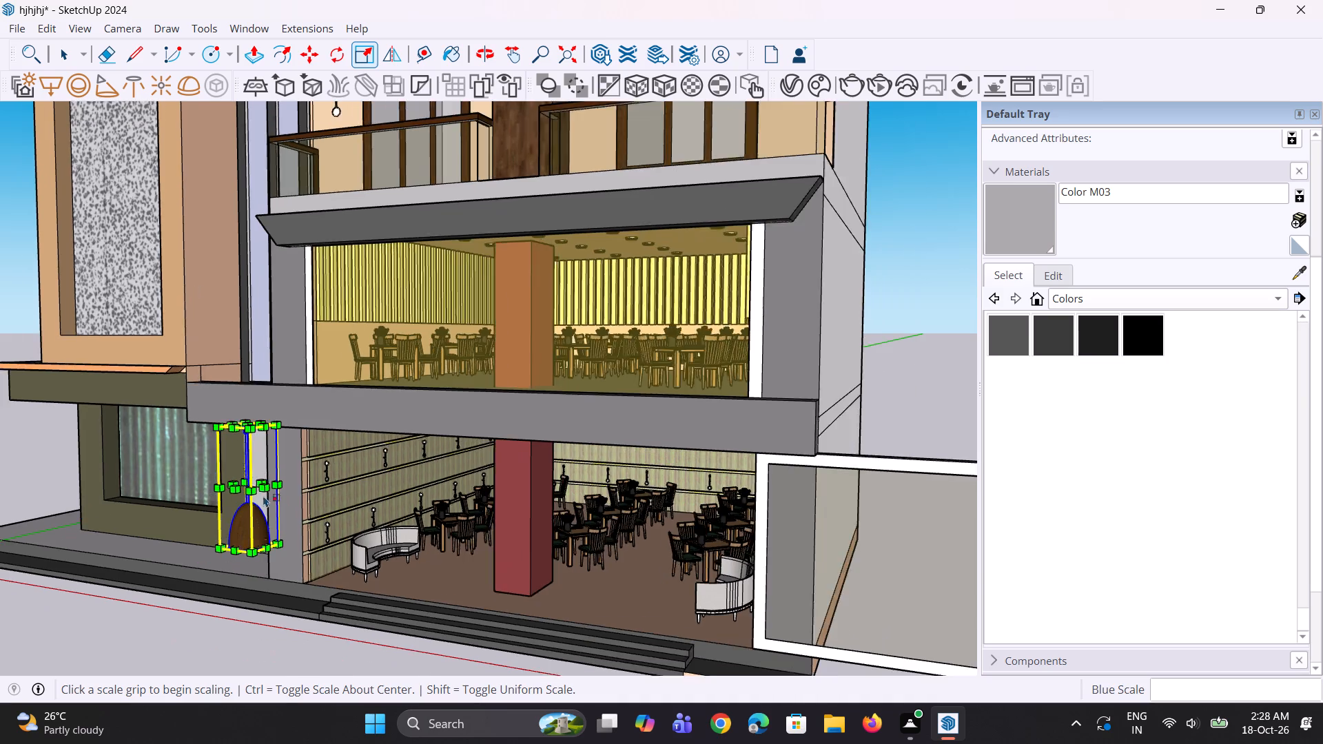
pyautogui.scroll(-1, 263, 495)
pyautogui.moveTo(264, 503); pyautogui.dragTo(248, 467, button='middle')
pyautogui.scroll(3, 250, 487)
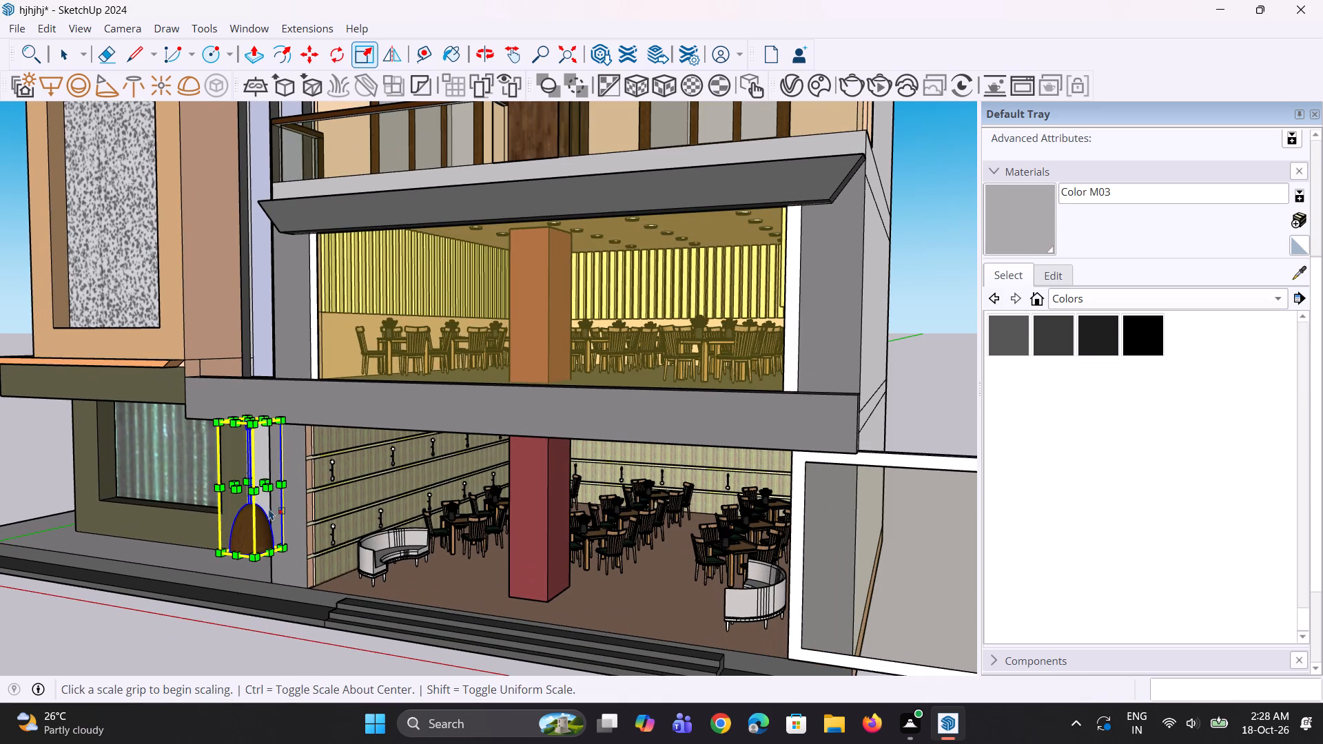
pyautogui.moveTo(232, 519); pyautogui.dragTo(202, 475, button='middle')
pyautogui.scroll(1, 242, 357)
pyautogui.scroll(2, 222, 457)
pyautogui.click(213, 402)
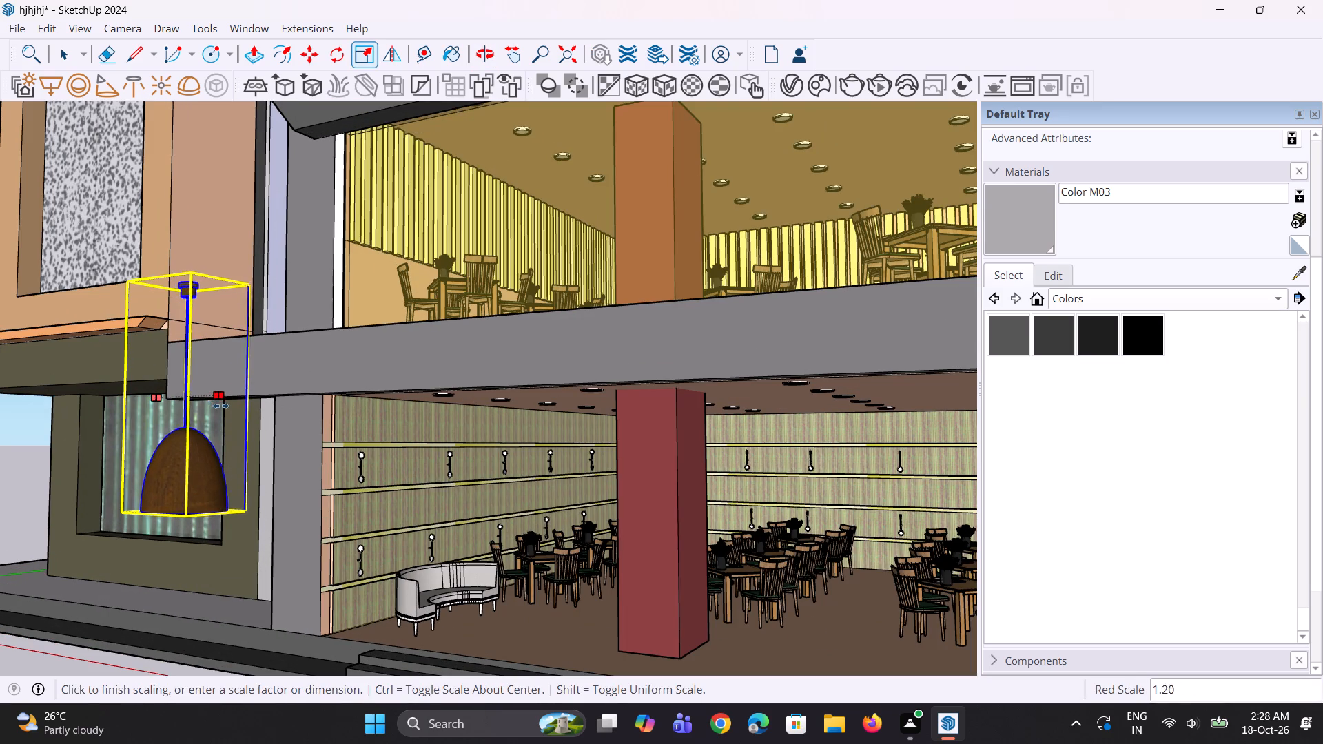
pyautogui.press('Escape')
pyautogui.scroll(2, 201, 414)
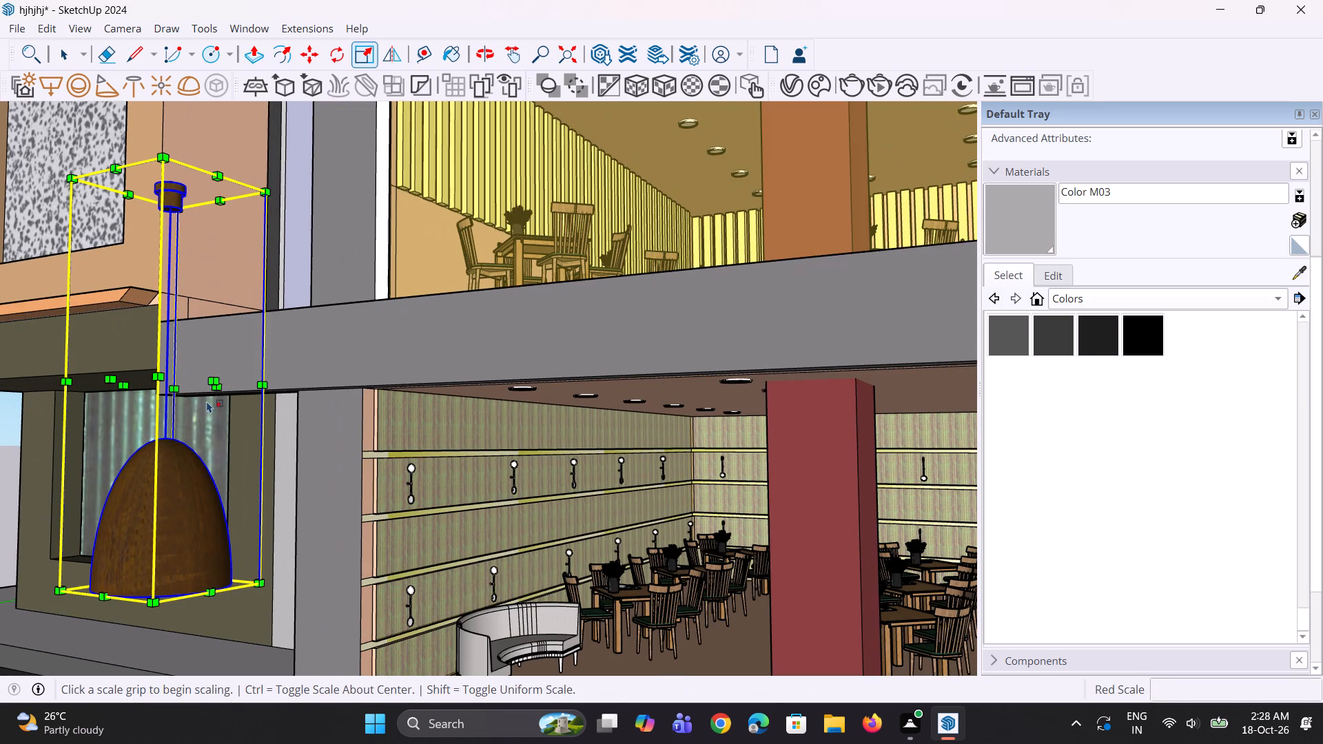
pyautogui.click(212, 387)
pyautogui.click(225, 404)
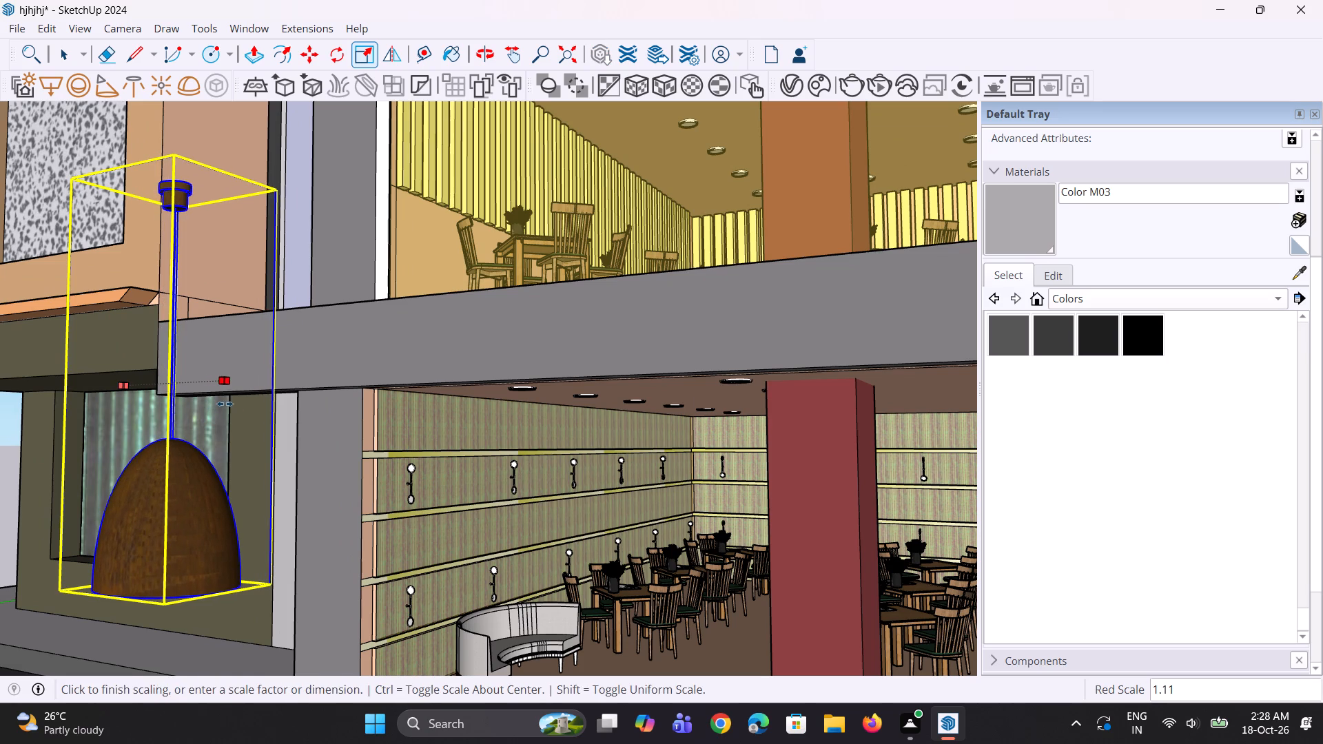
# Widen the pendant lamp further along the red axis by a factor of about 1.30.
pyautogui.click(227, 389)
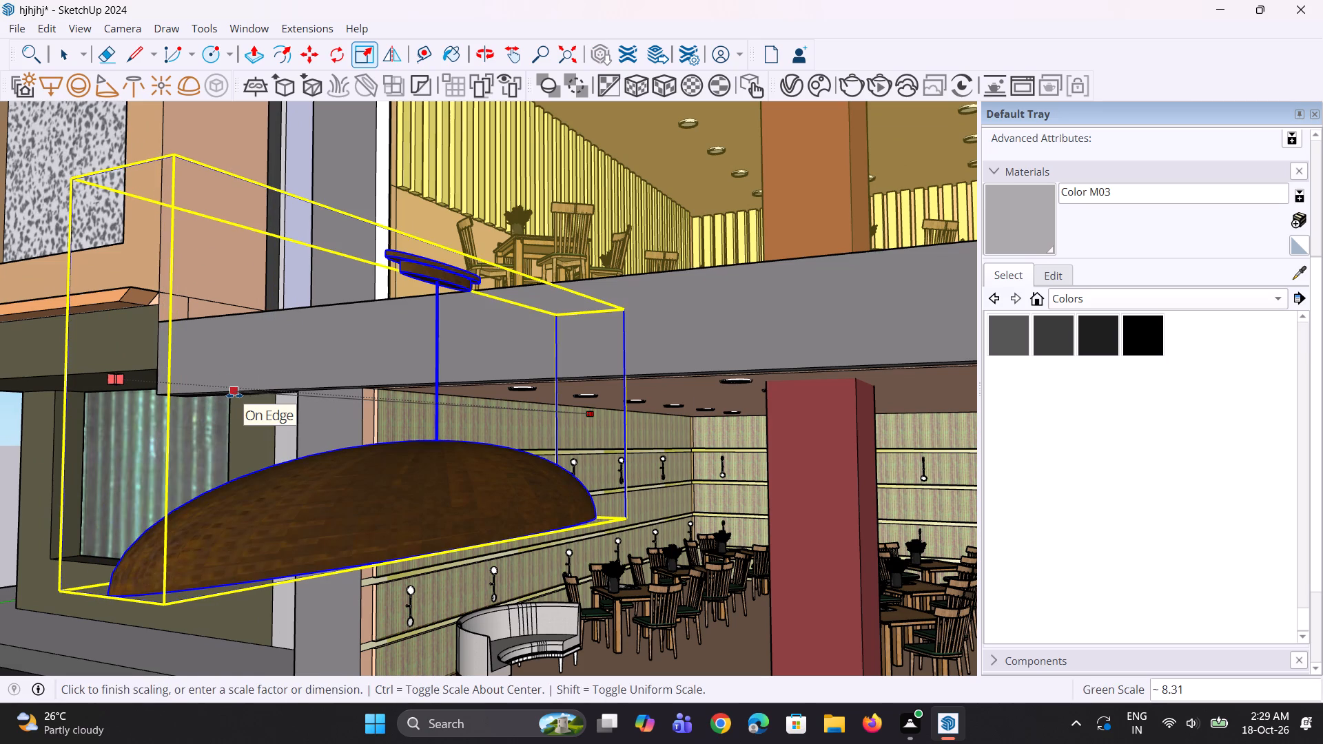
pyautogui.press('Escape')
pyautogui.click(229, 377)
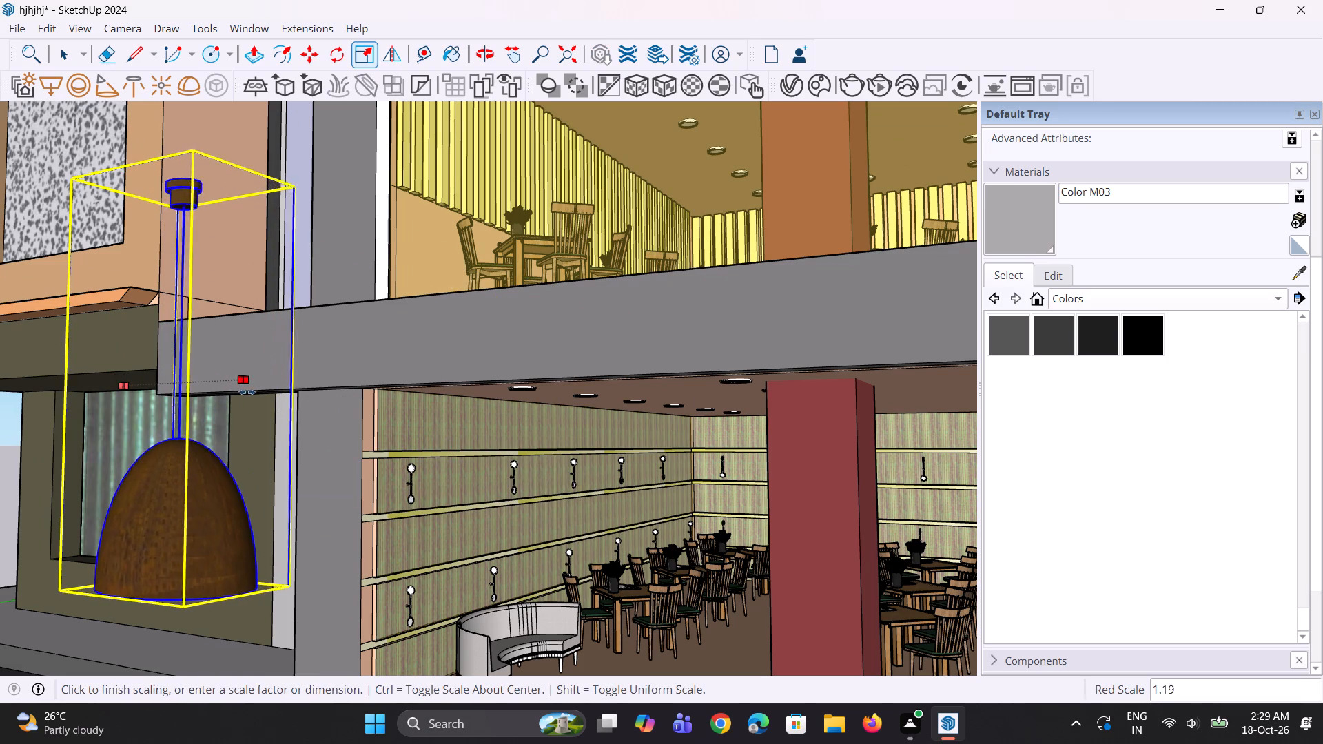
pyautogui.click(258, 400)
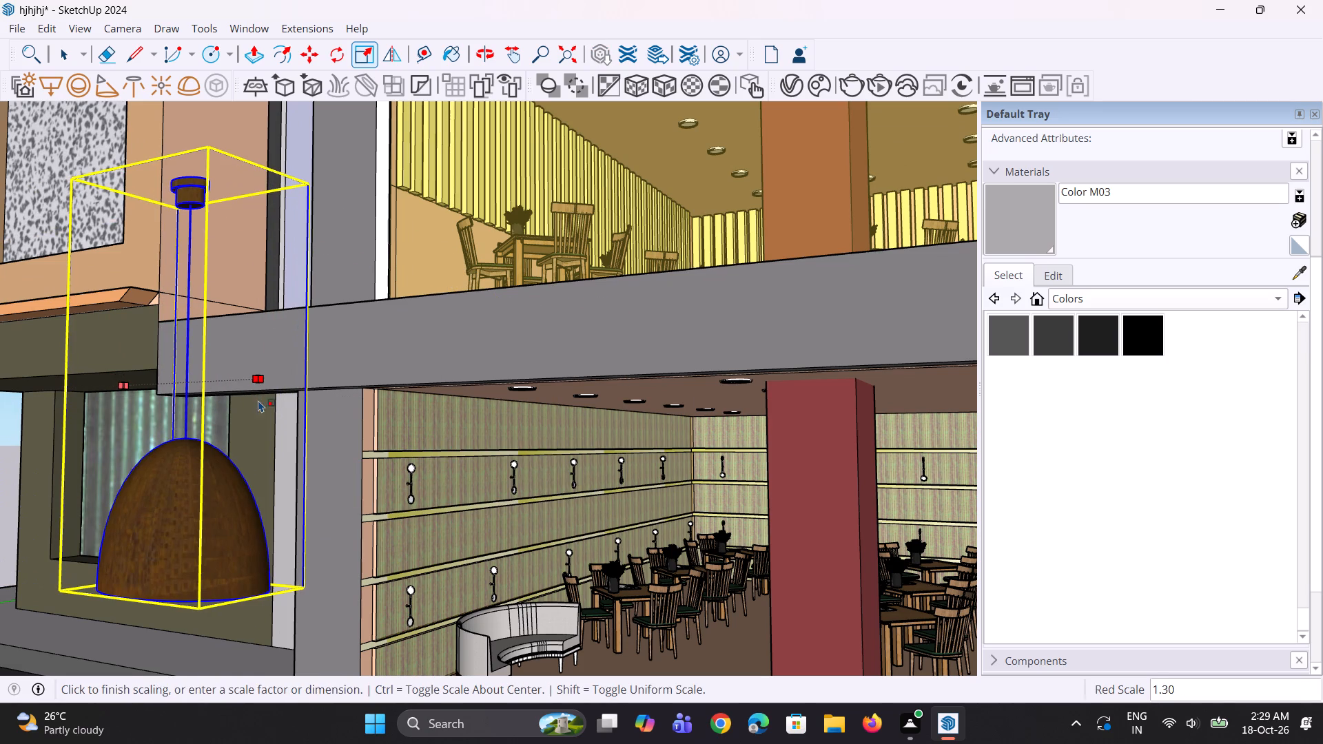
# Move the pendant lamp from the entrance front into the ground-floor dining hall, with its top near the ceiling.
pyautogui.scroll(-5, 265, 504)
pyautogui.moveTo(258, 517); pyautogui.dragTo(258, 546, button='middle')
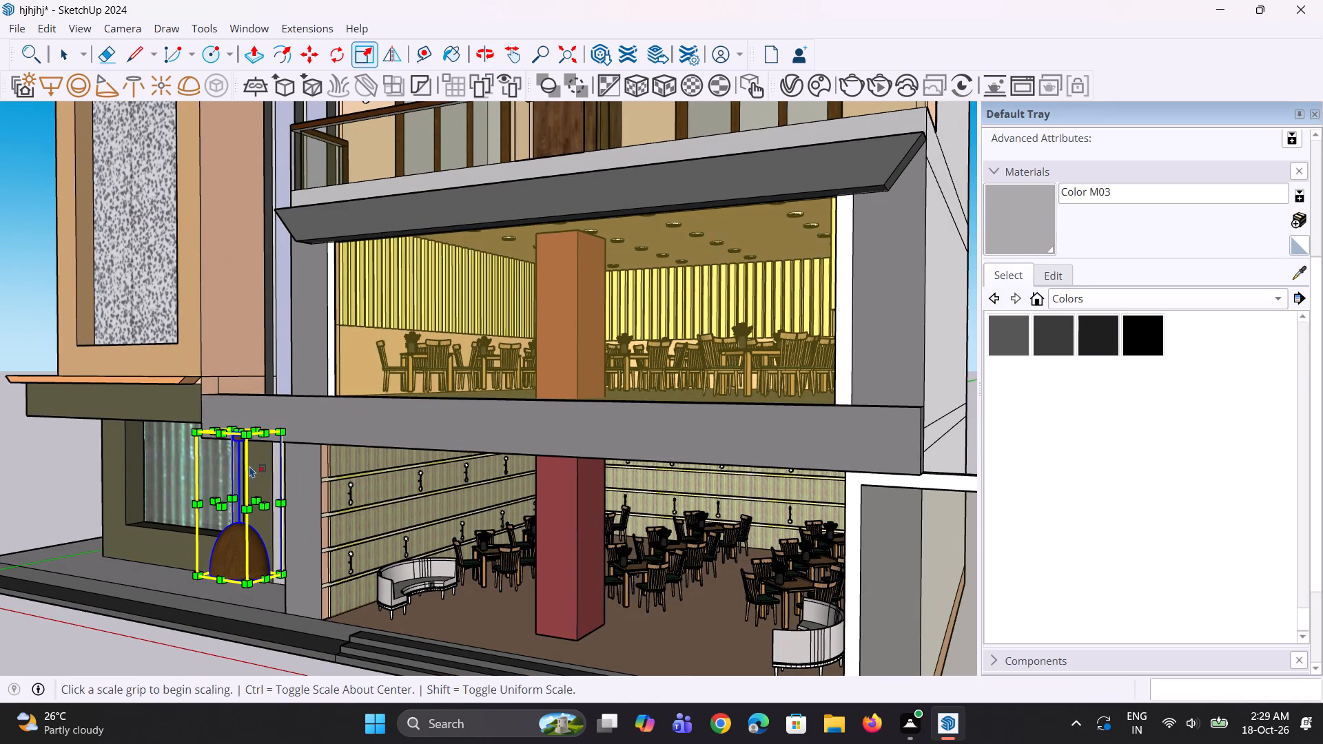
pyautogui.scroll(-3, 249, 457)
pyautogui.scroll(1, 246, 461)
pyautogui.moveTo(245, 459); pyautogui.dragTo(202, 367, button='middle')
pyautogui.scroll(2, 250, 348)
pyautogui.press('m')
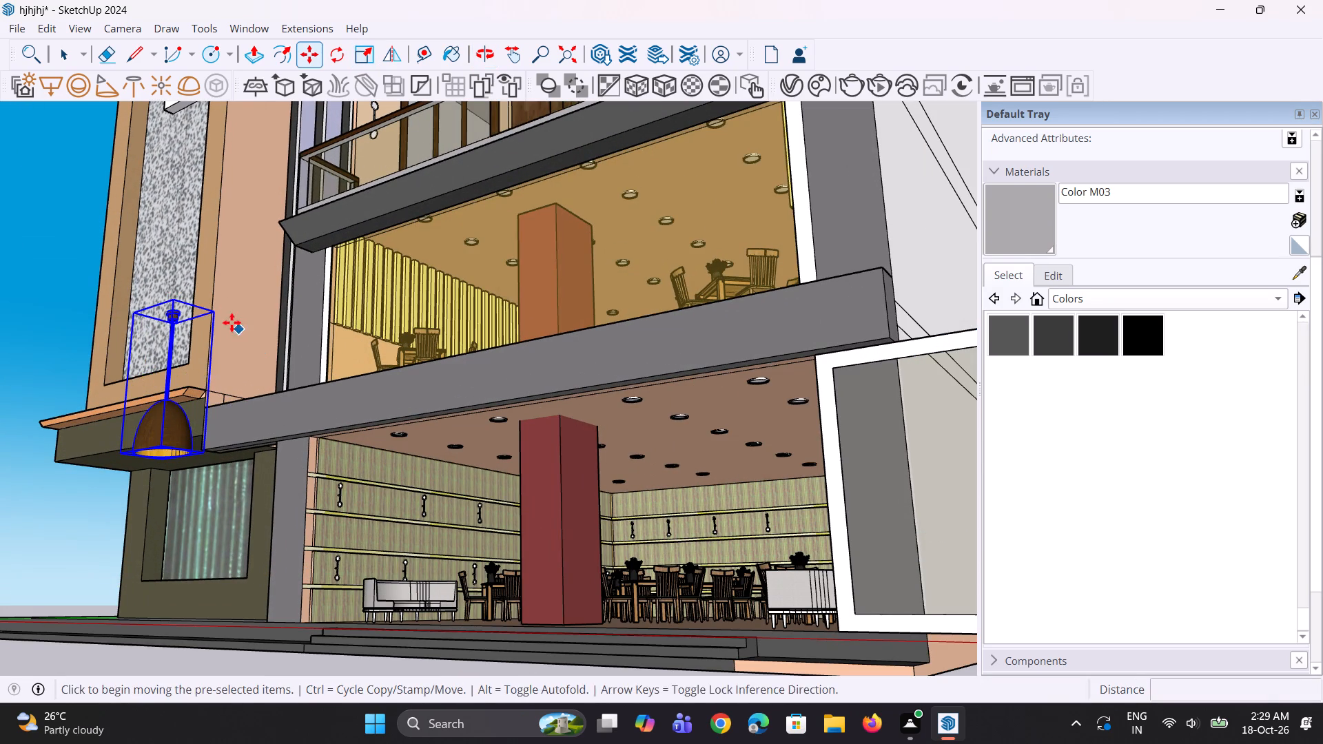
pyautogui.click(220, 312)
pyautogui.scroll(2, 479, 463)
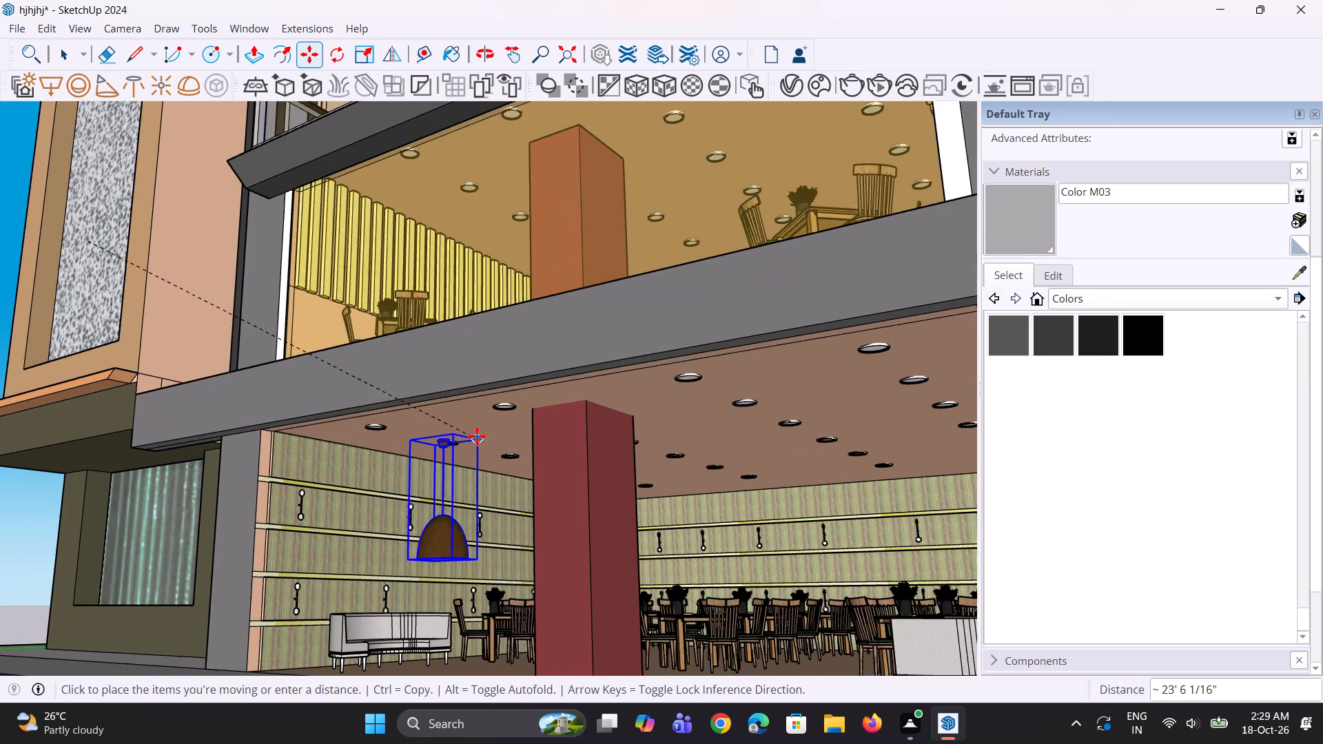
pyautogui.scroll(2, 477, 436)
pyautogui.click(482, 418)
# Scale the pendant lamp down uniformly by a factor of about 0.87 from its bottom corner.
pyautogui.moveTo(384, 467); pyautogui.dragTo(371, 504, button='middle')
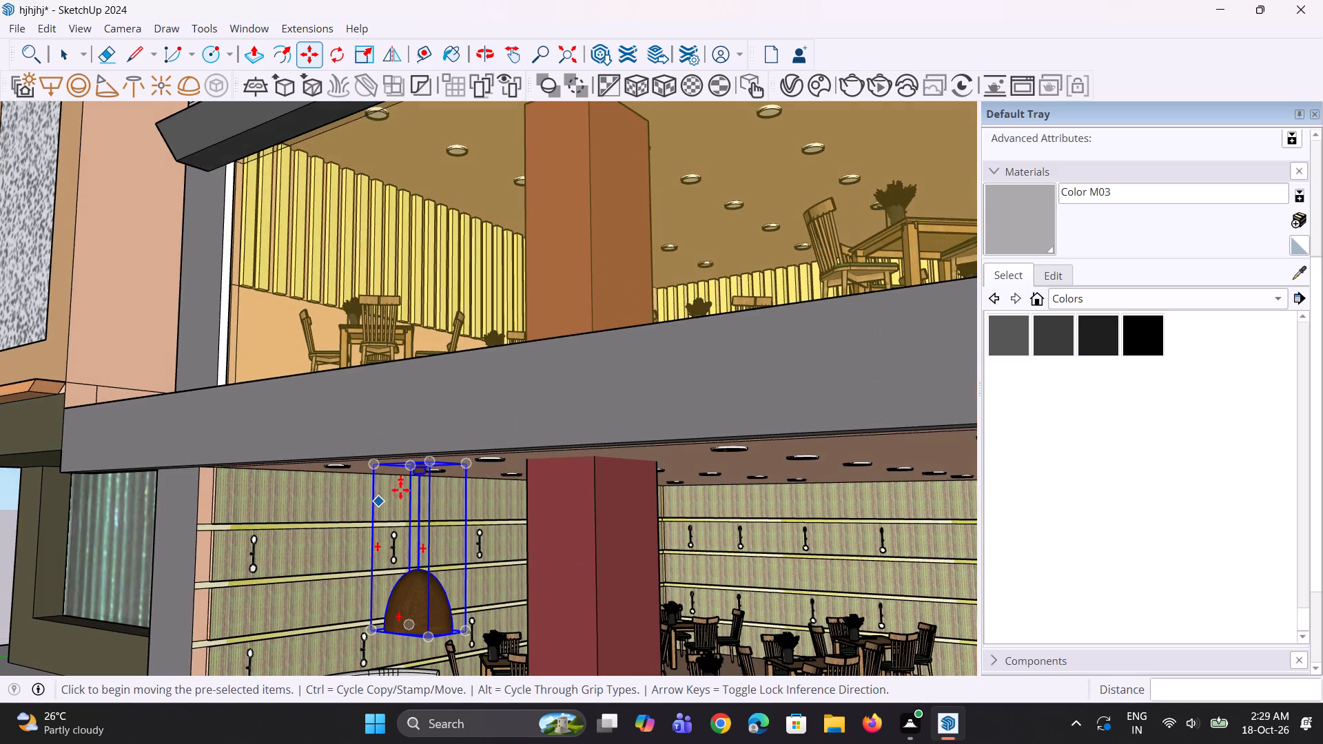
pyautogui.scroll(5, 400, 490)
pyautogui.scroll(-10, 459, 453)
pyautogui.moveTo(449, 548); pyautogui.dragTo(517, 566, button='middle')
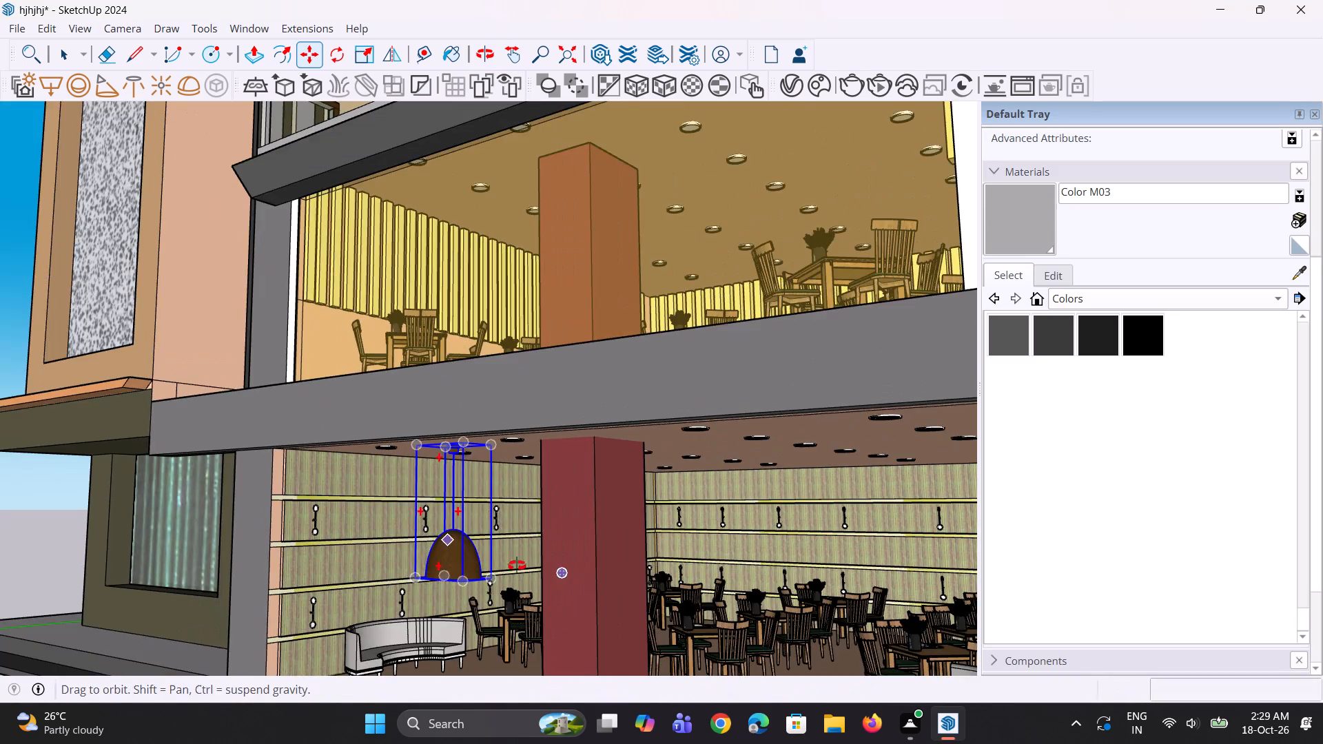
pyautogui.moveTo(517, 566); pyautogui.dragTo(557, 535, button='middle')
pyautogui.scroll(3, 548, 544)
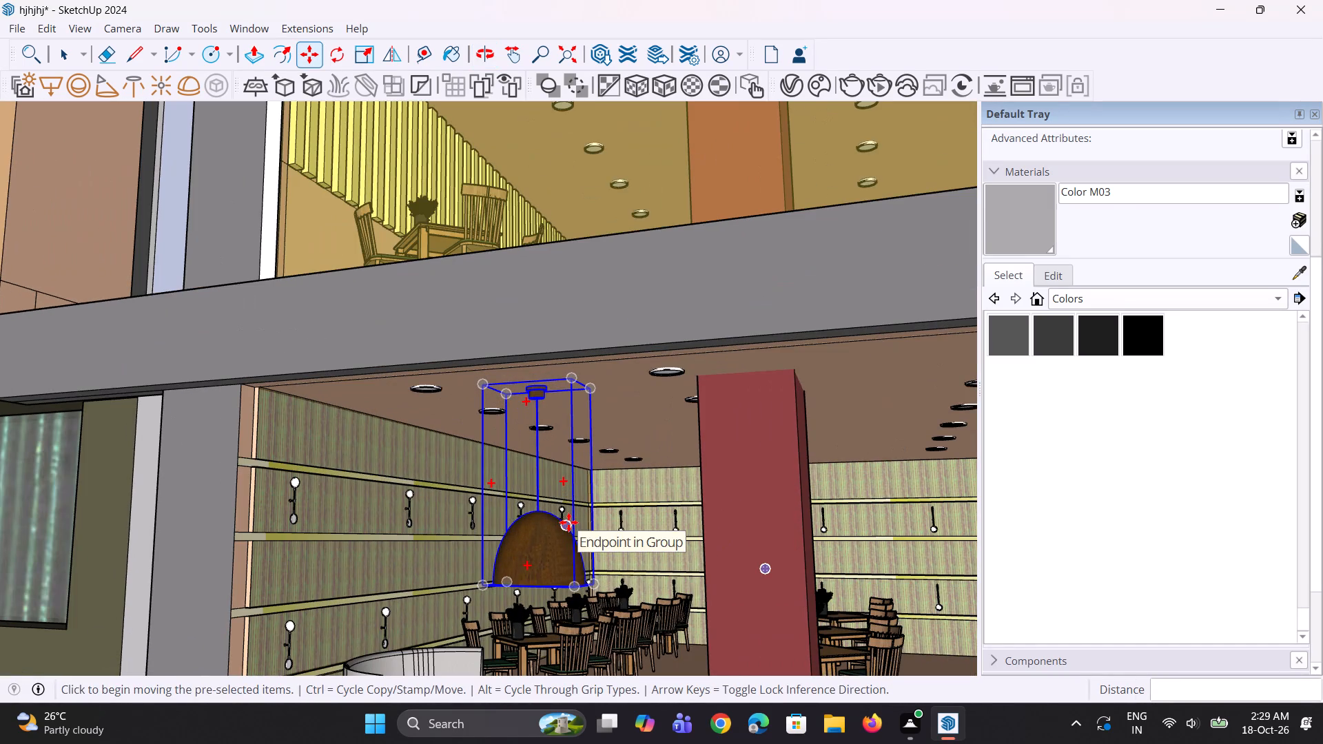
pyautogui.press('s')
pyautogui.click(575, 587)
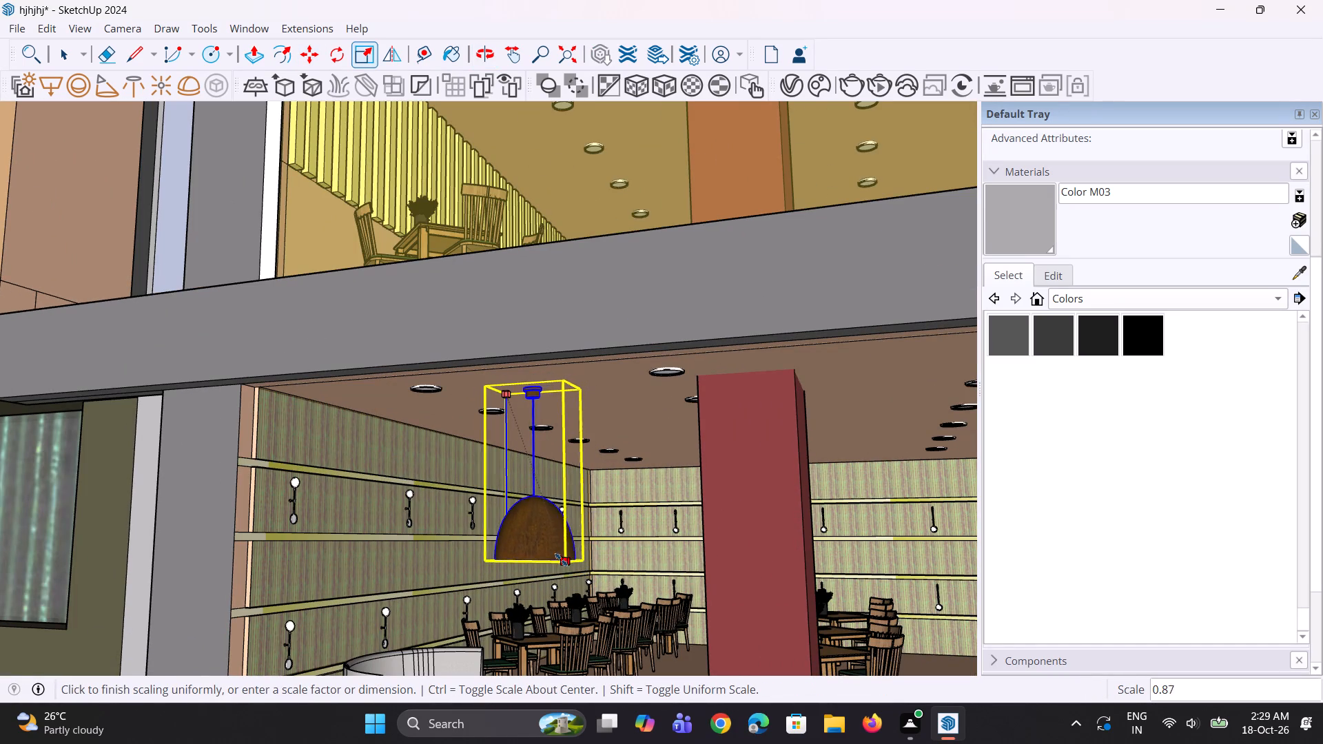
pyautogui.click(558, 552)
# Move the pendant lamp about 9' 4" along the green axis, deeper into the ground-floor dining hall.
pyautogui.moveTo(587, 523); pyautogui.dragTo(478, 512, button='middle')
pyautogui.scroll(2, 405, 369)
pyautogui.press('m')
pyautogui.scroll(1, 394, 366)
pyautogui.moveTo(398, 371); pyautogui.dragTo(484, 380, button='middle')
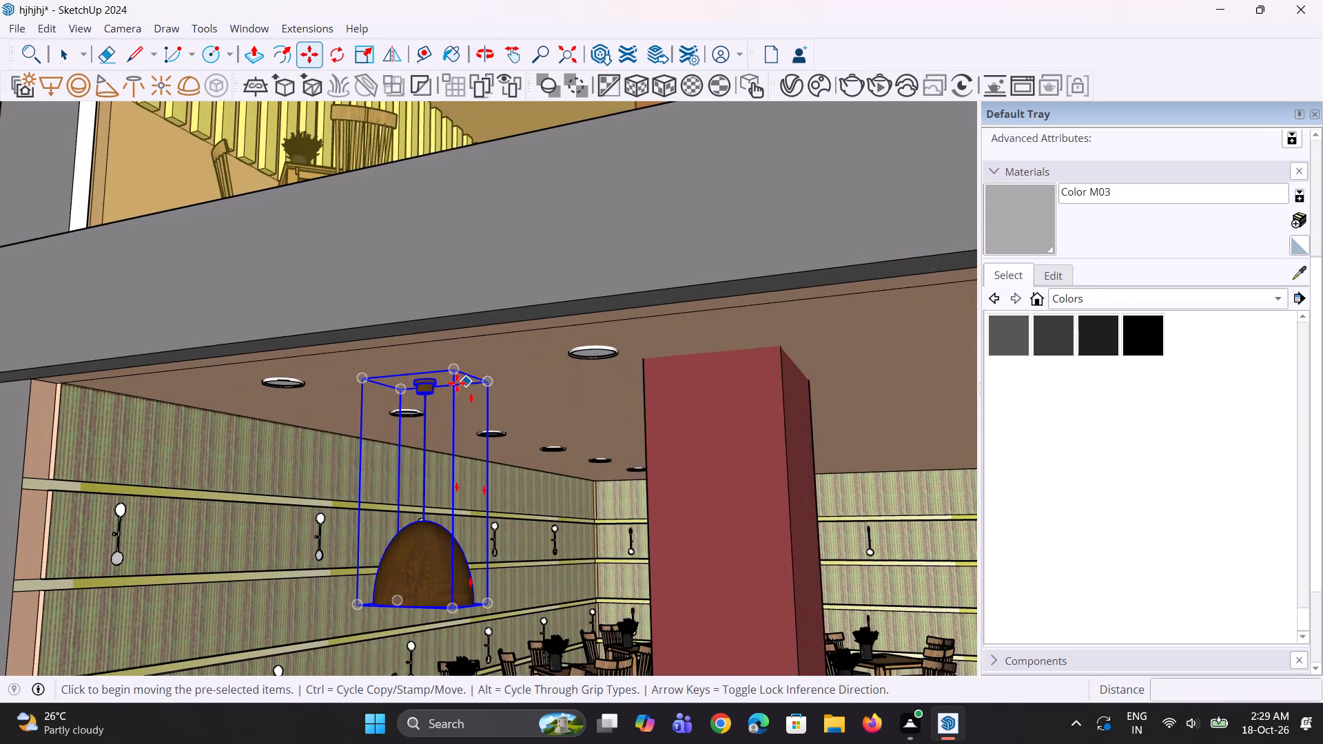
pyautogui.click(482, 387)
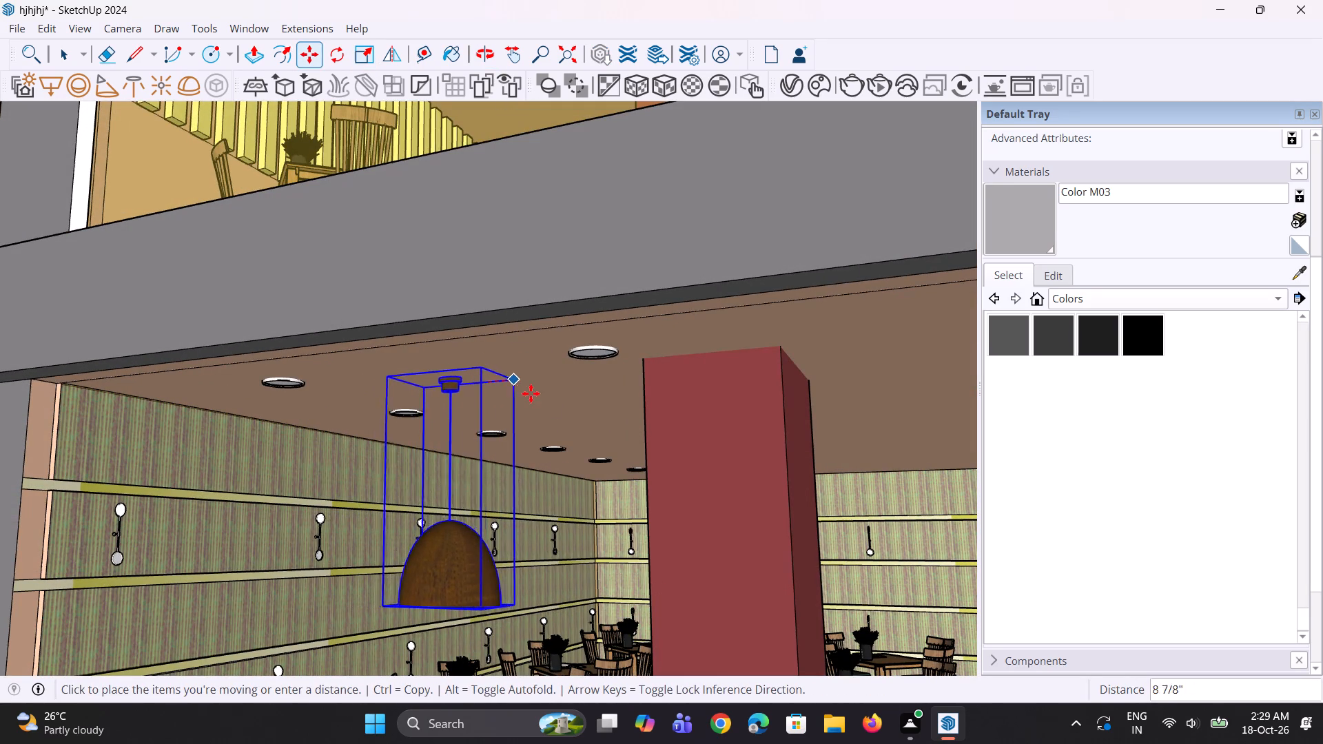
pyautogui.click(622, 438)
# Examine the pendant lamp's placement among the ceiling lights and behind the red column, then clear the selection.
pyautogui.moveTo(592, 469); pyautogui.dragTo(617, 463, button='middle')
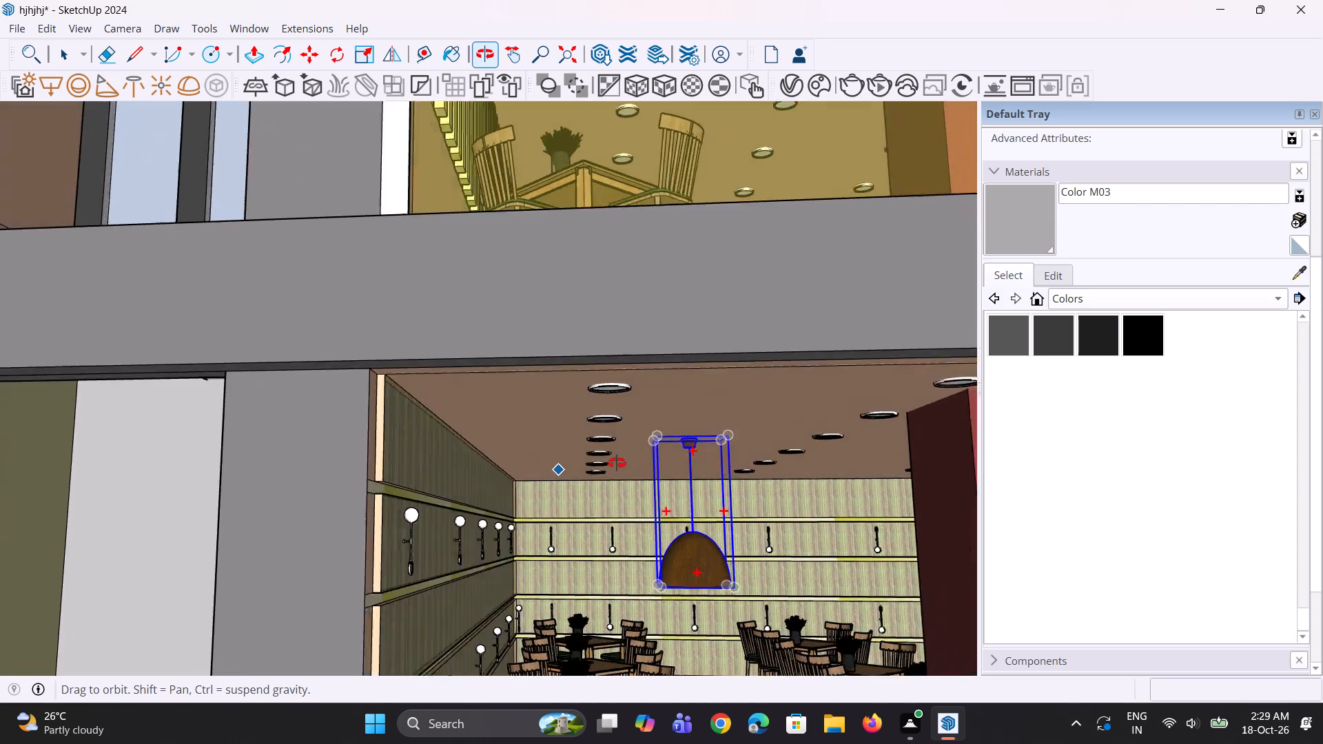
pyautogui.moveTo(617, 463); pyautogui.dragTo(480, 469, button='middle')
pyautogui.scroll(4, 495, 467)
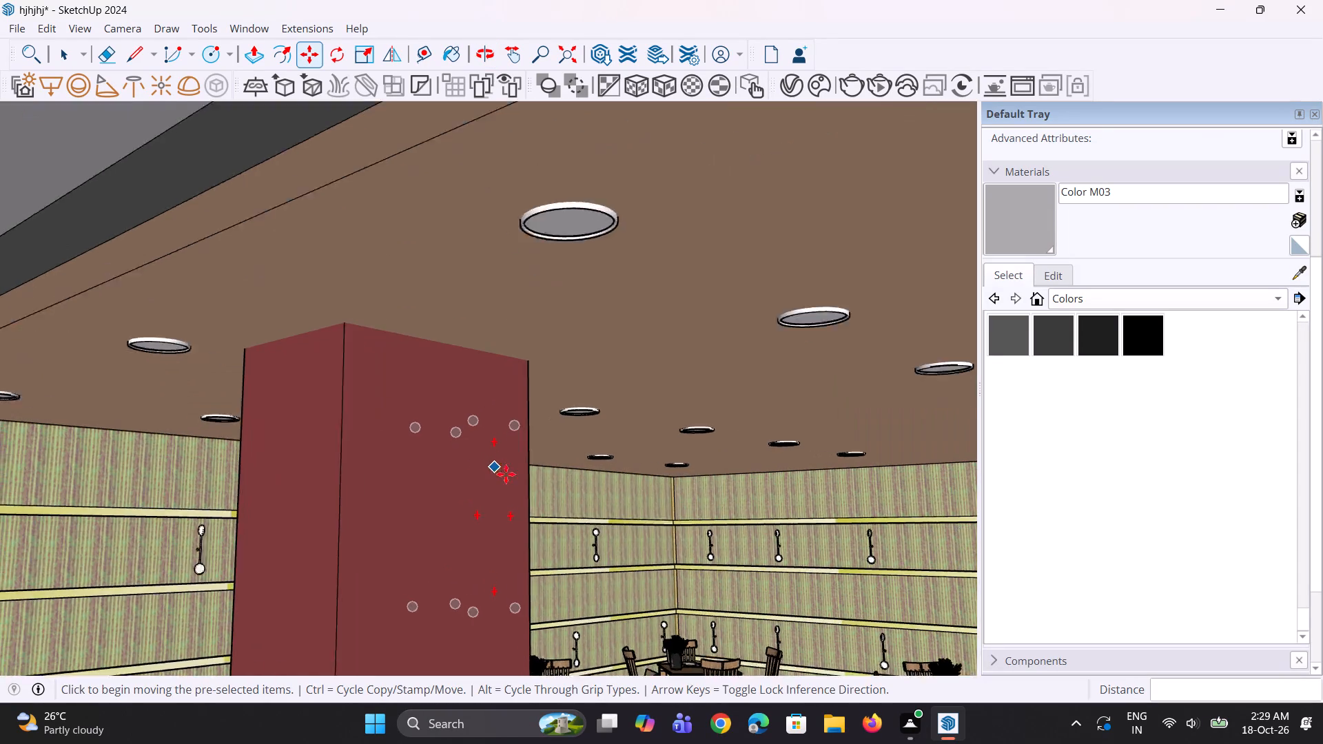
pyautogui.scroll(5, 506, 474)
pyautogui.moveTo(557, 484); pyautogui.dragTo(495, 495, button='middle')
pyautogui.scroll(-2, 431, 469)
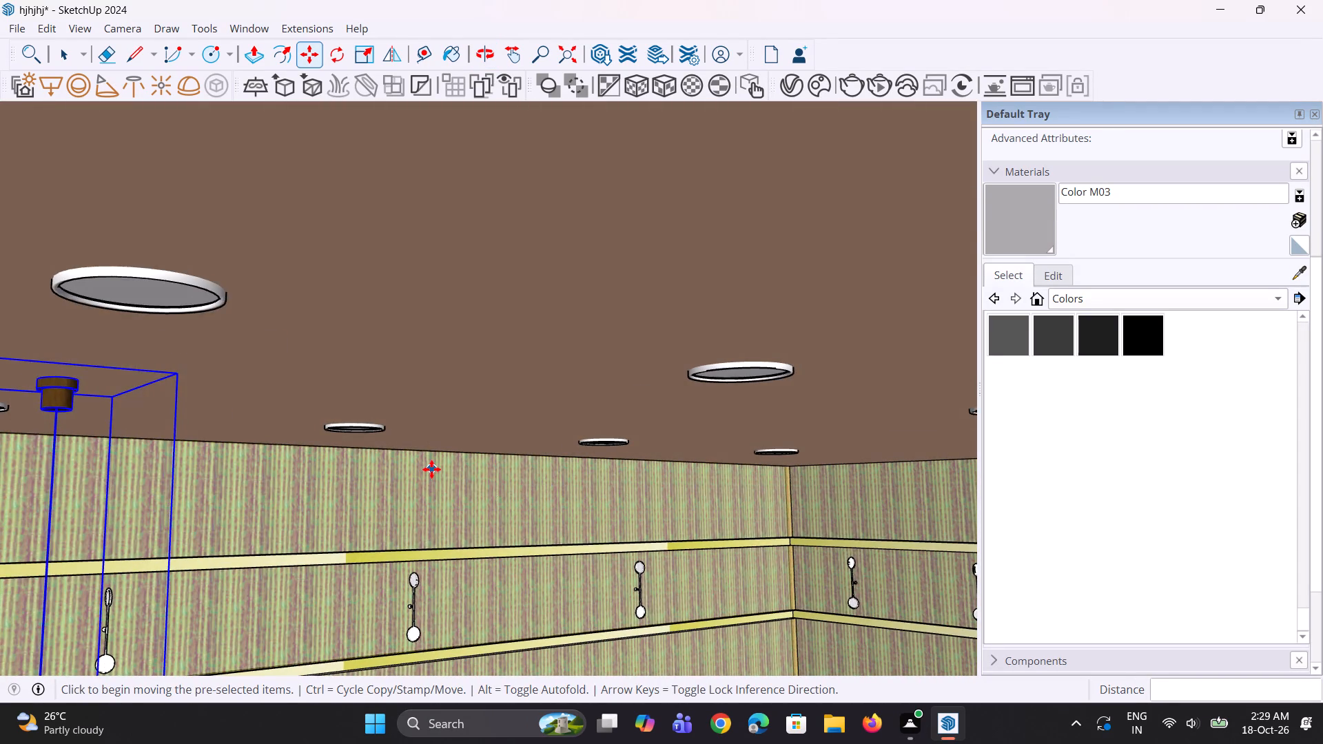
pyautogui.scroll(-3, 431, 469)
pyautogui.moveTo(431, 469); pyautogui.dragTo(425, 486, button='middle')
pyautogui.scroll(-1, 439, 458)
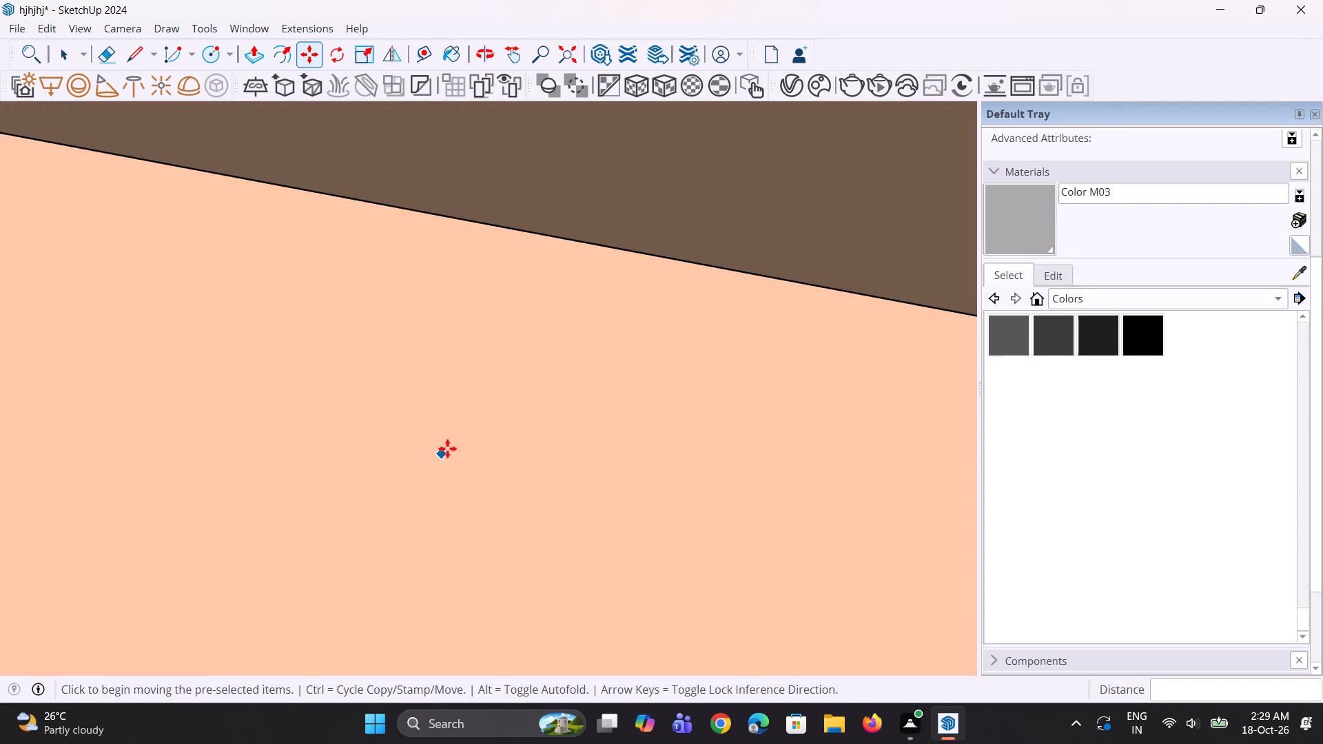
pyautogui.middleClick(447, 448)
pyautogui.click(564, 56)
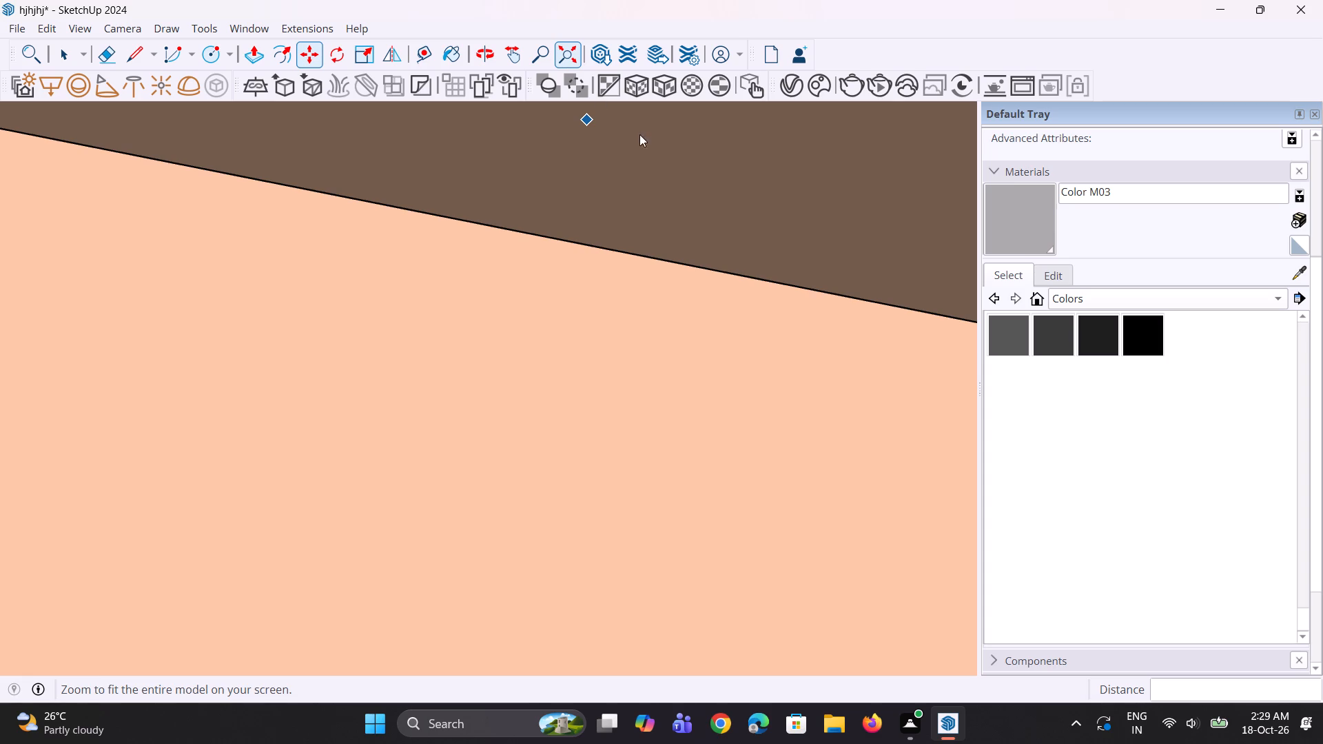
pyautogui.scroll(8, 441, 608)
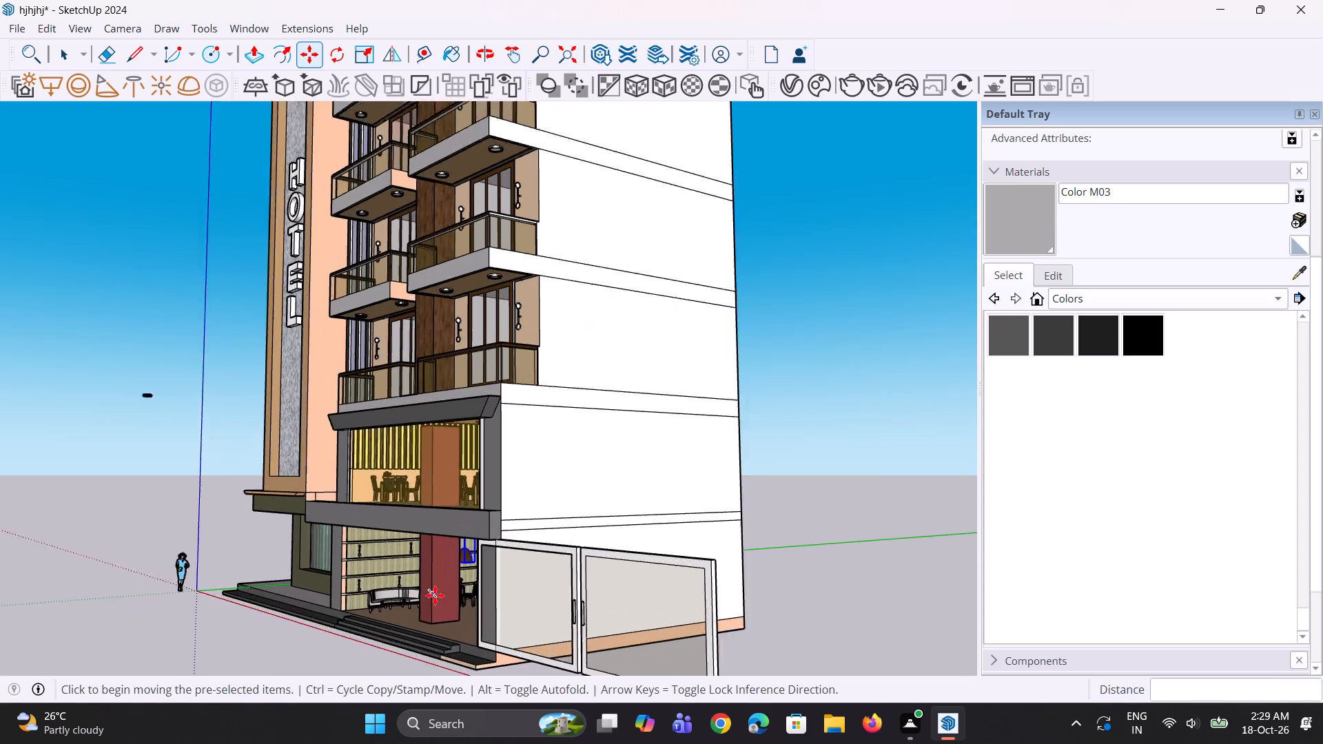
pyautogui.moveTo(467, 576); pyautogui.dragTo(484, 566, button='middle')
pyautogui.press('space')
pyautogui.press('space')
pyautogui.press('space')
pyautogui.scroll(4, 471, 570)
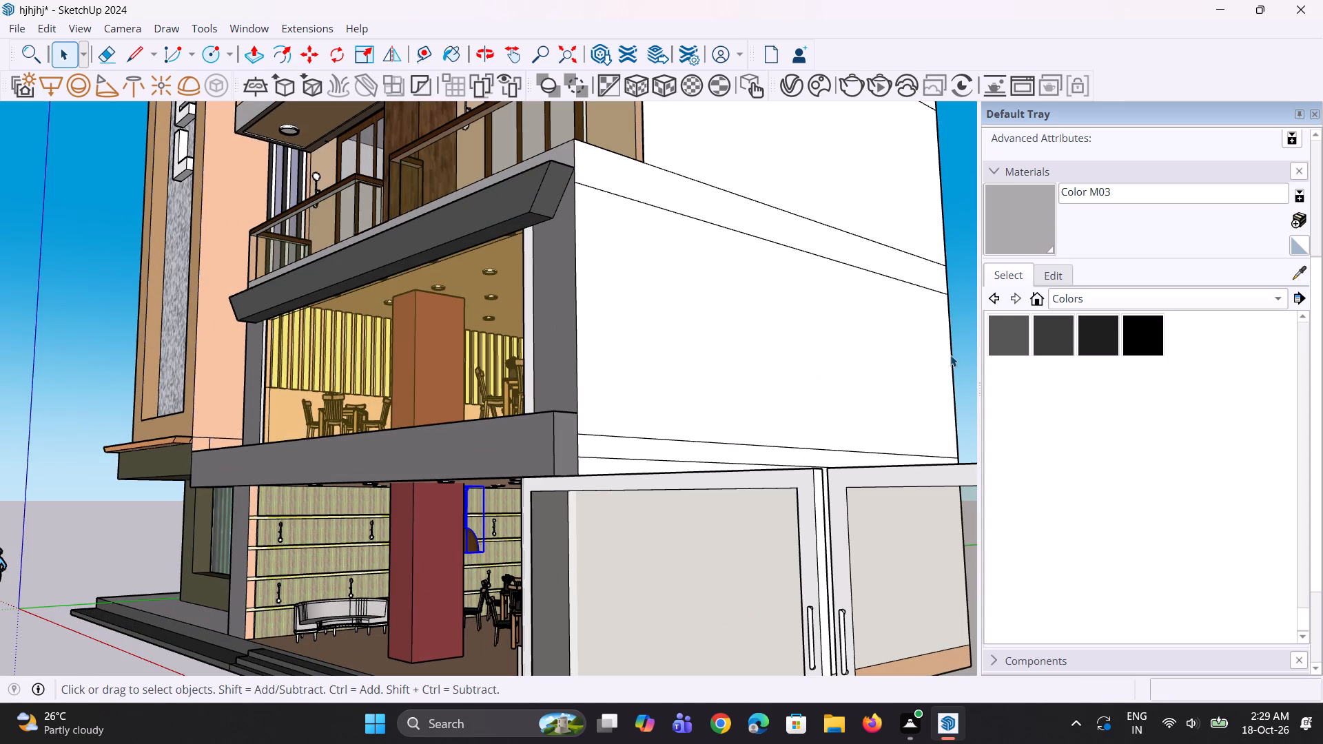
pyautogui.click(950, 355)
pyautogui.click(963, 360)
# Copy the dining hall's pendant lamp about 12' 7" along the green axis, towards the back wall.
pyautogui.scroll(3, 506, 624)
pyautogui.scroll(3, 473, 528)
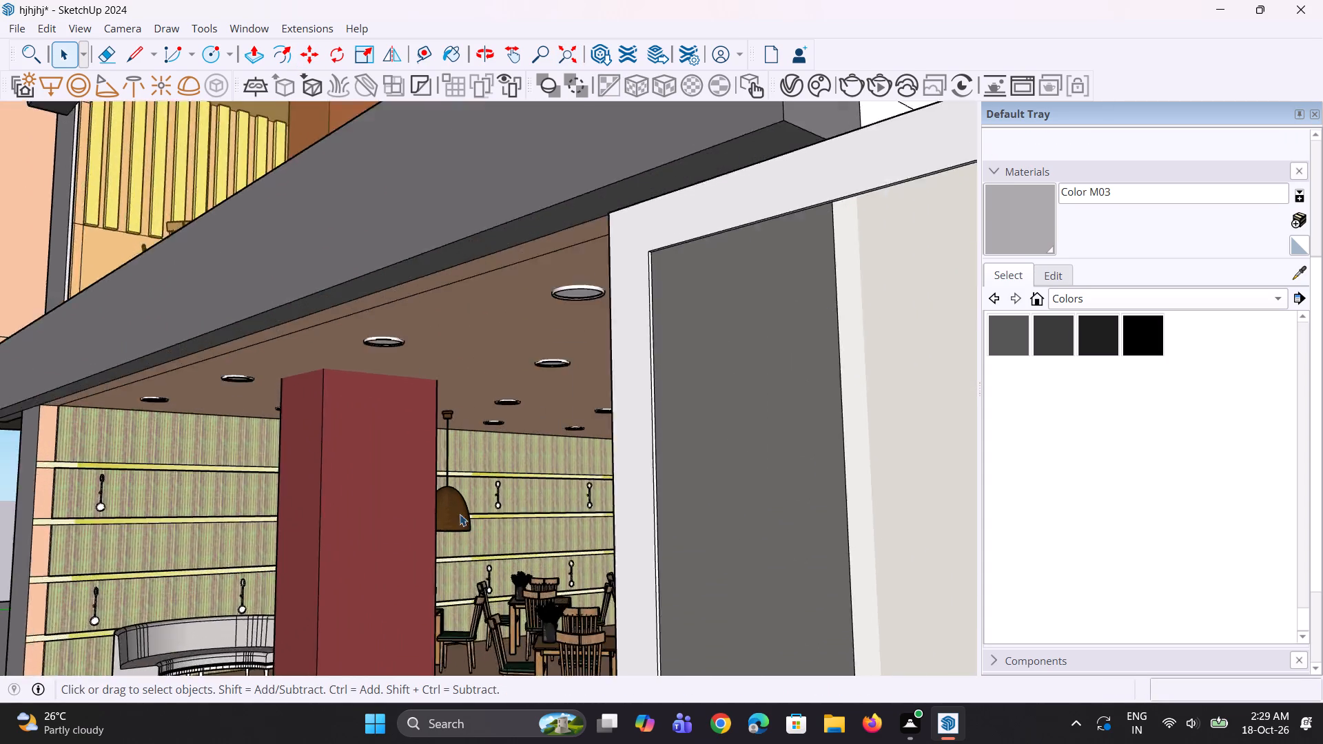
pyautogui.scroll(4, 460, 514)
pyautogui.moveTo(445, 518); pyautogui.dragTo(414, 519, button='middle')
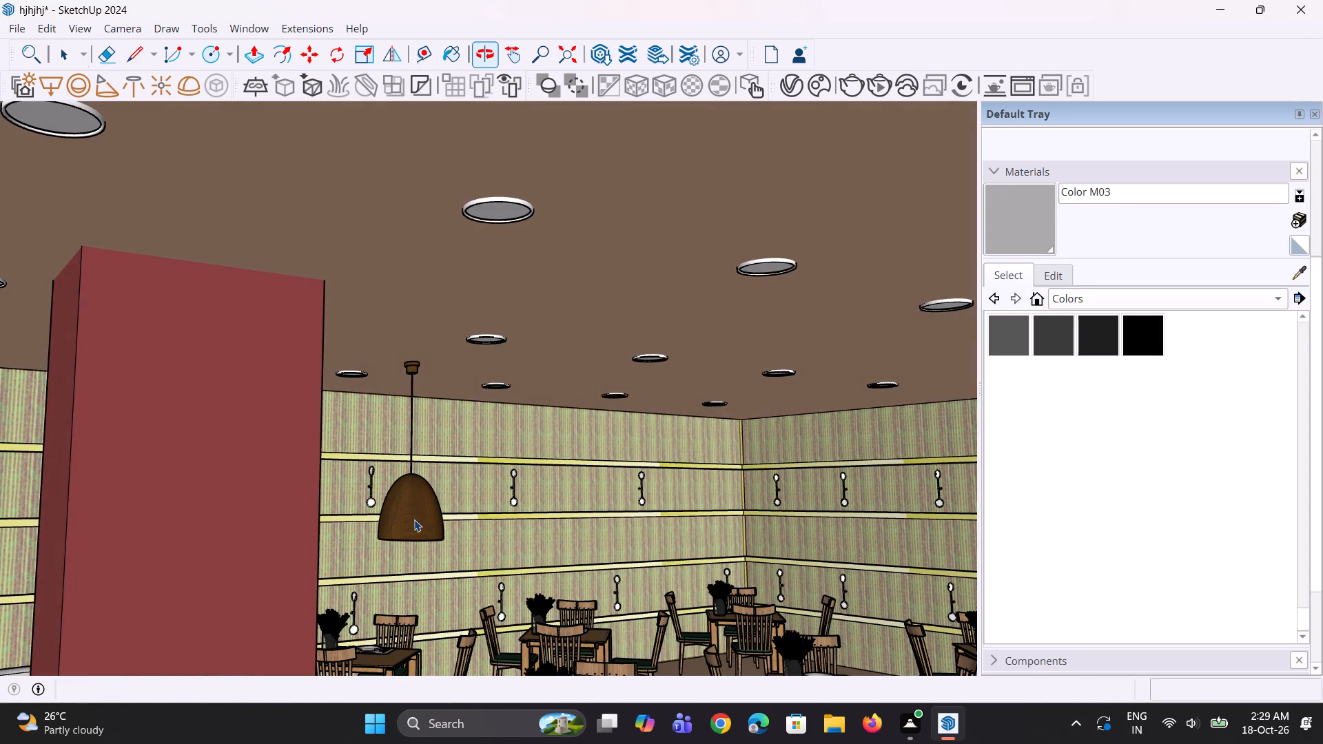
pyautogui.press('m')
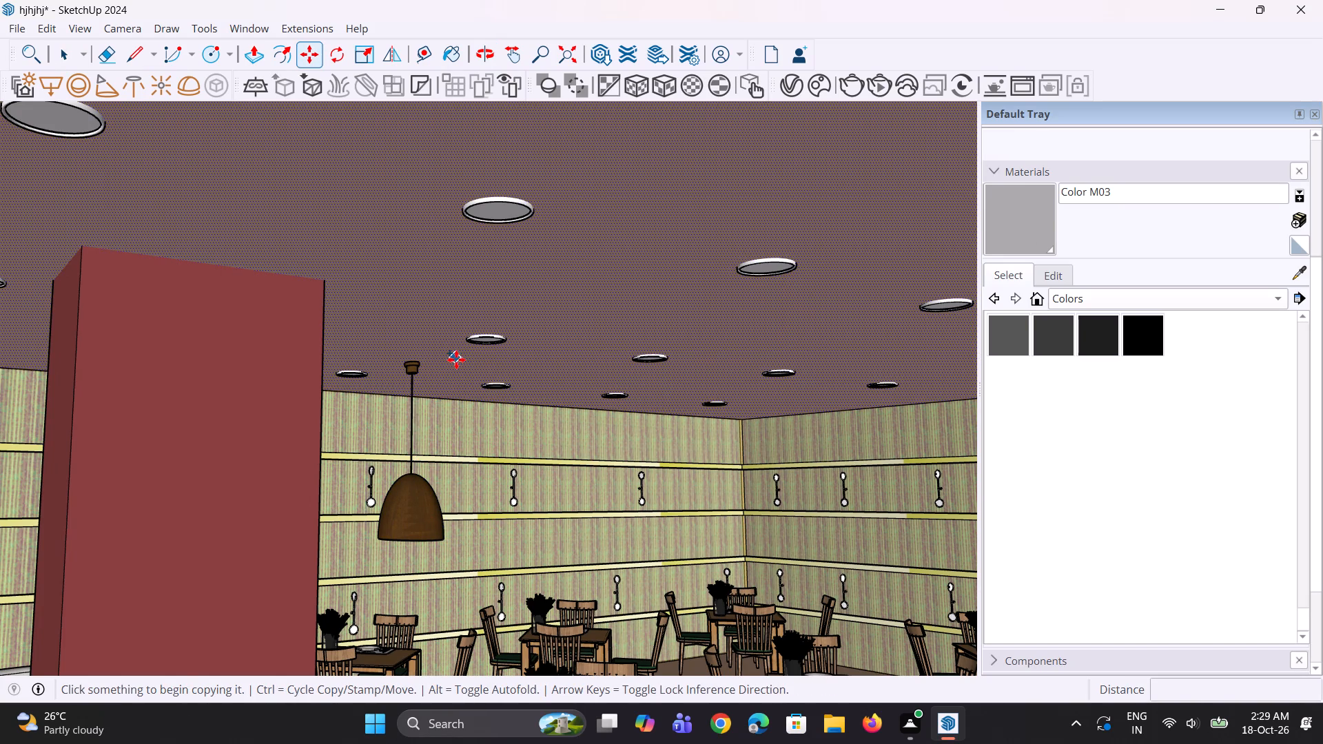
pyautogui.click(456, 360)
pyautogui.press('space')
pyautogui.press('space')
pyautogui.press('space')
pyautogui.click(432, 519)
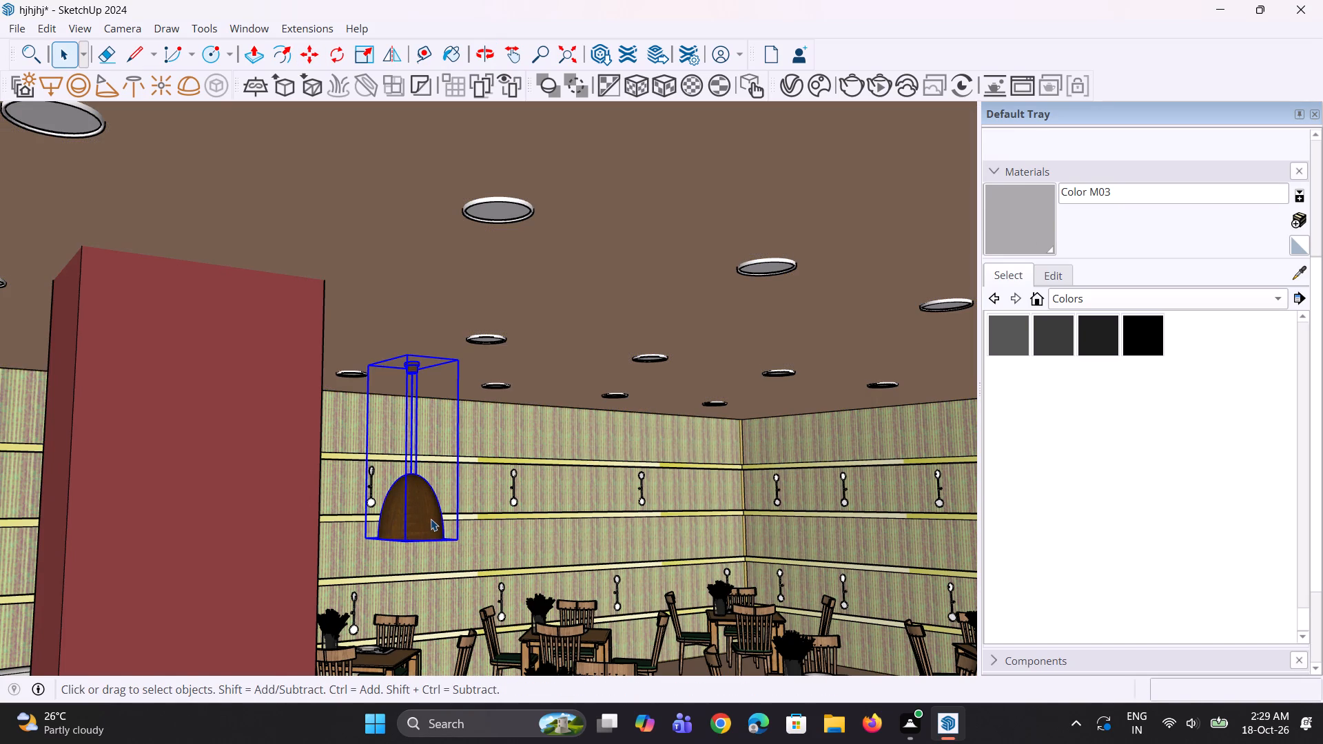
pyautogui.press('m')
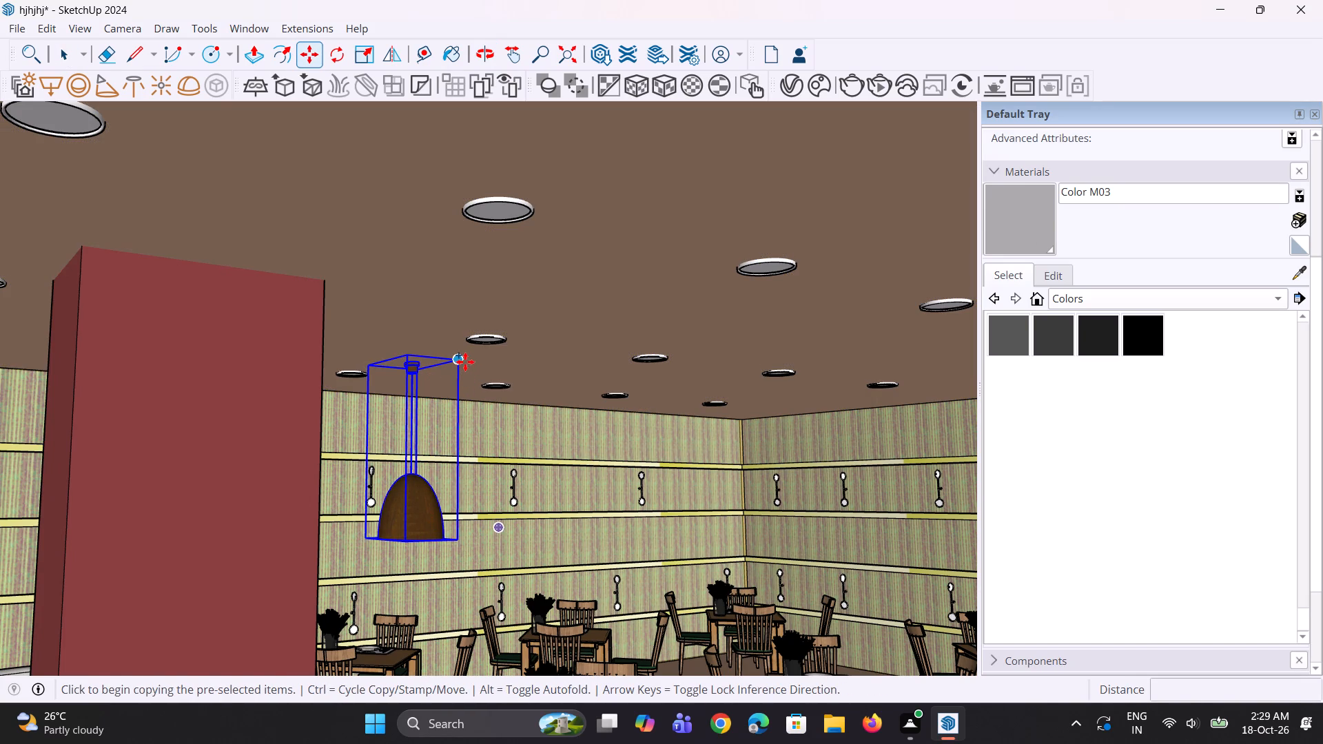
pyautogui.click(465, 362)
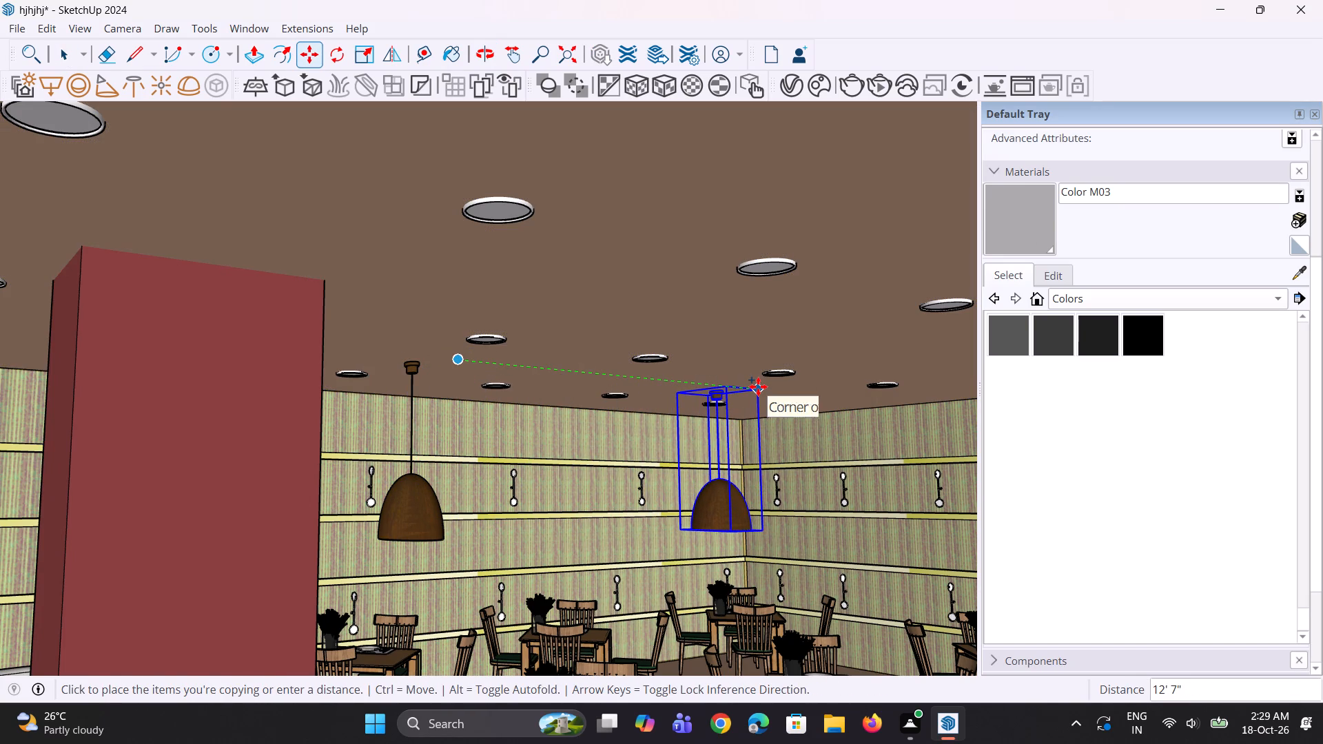
pyautogui.click(758, 389)
# Copy the rear pendant lamp about 14' 11" along the red axis, to the other side of the dining hall.
pyautogui.scroll(-2, 534, 451)
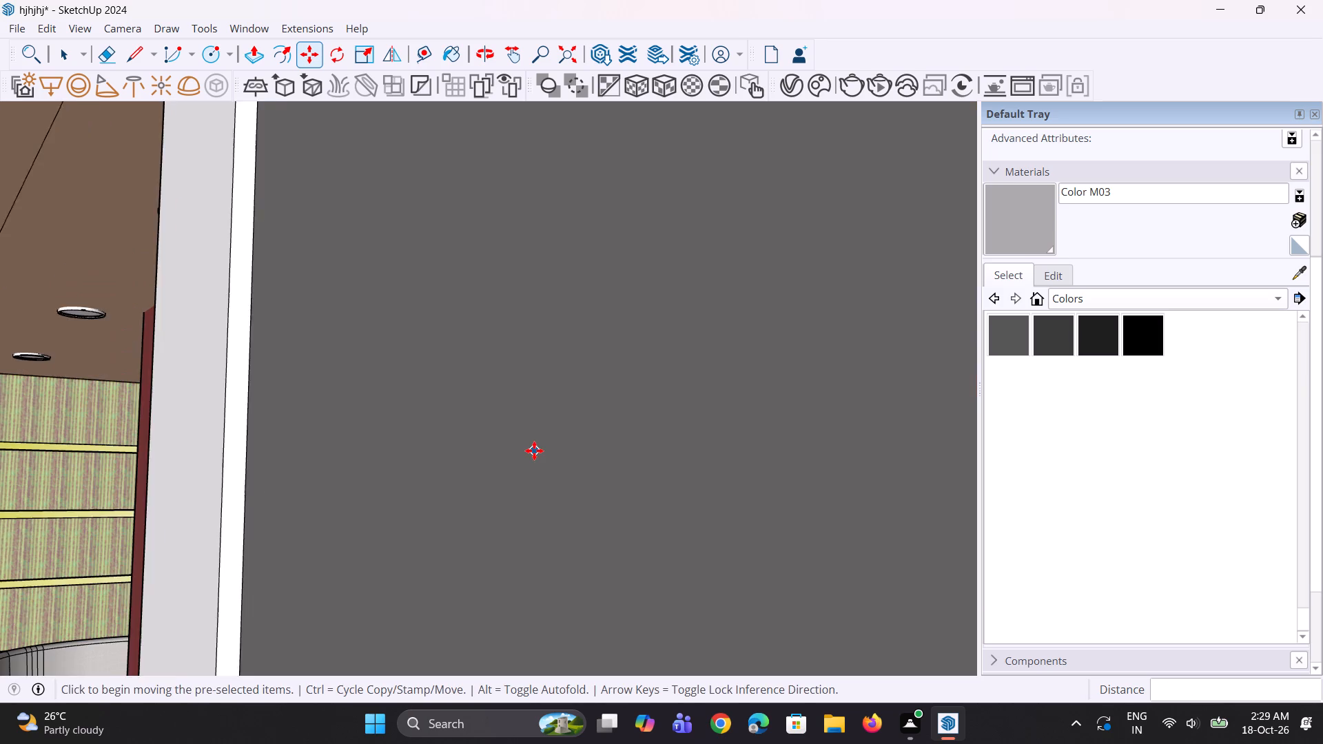
pyautogui.scroll(-1, 534, 451)
pyautogui.moveTo(534, 451); pyautogui.dragTo(887, 476, button='middle')
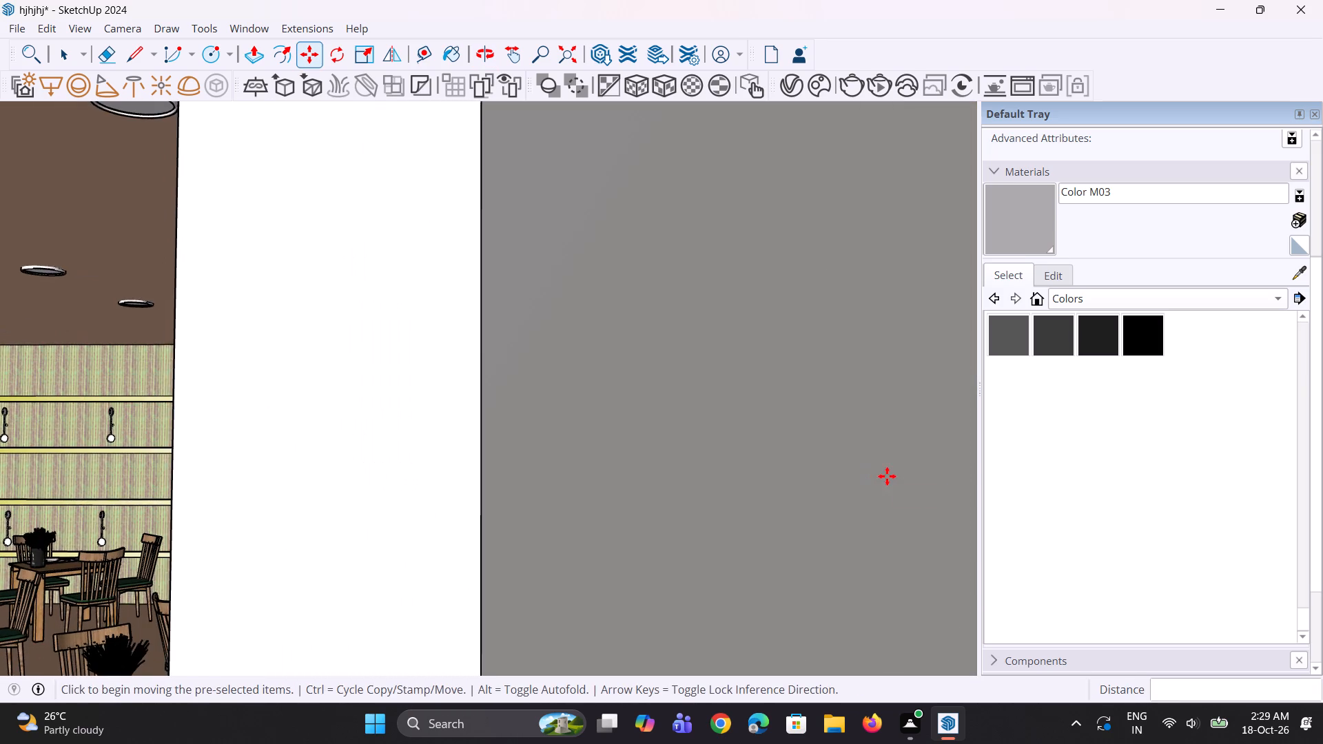
pyautogui.scroll(-15, 887, 476)
pyautogui.scroll(-10, 903, 476)
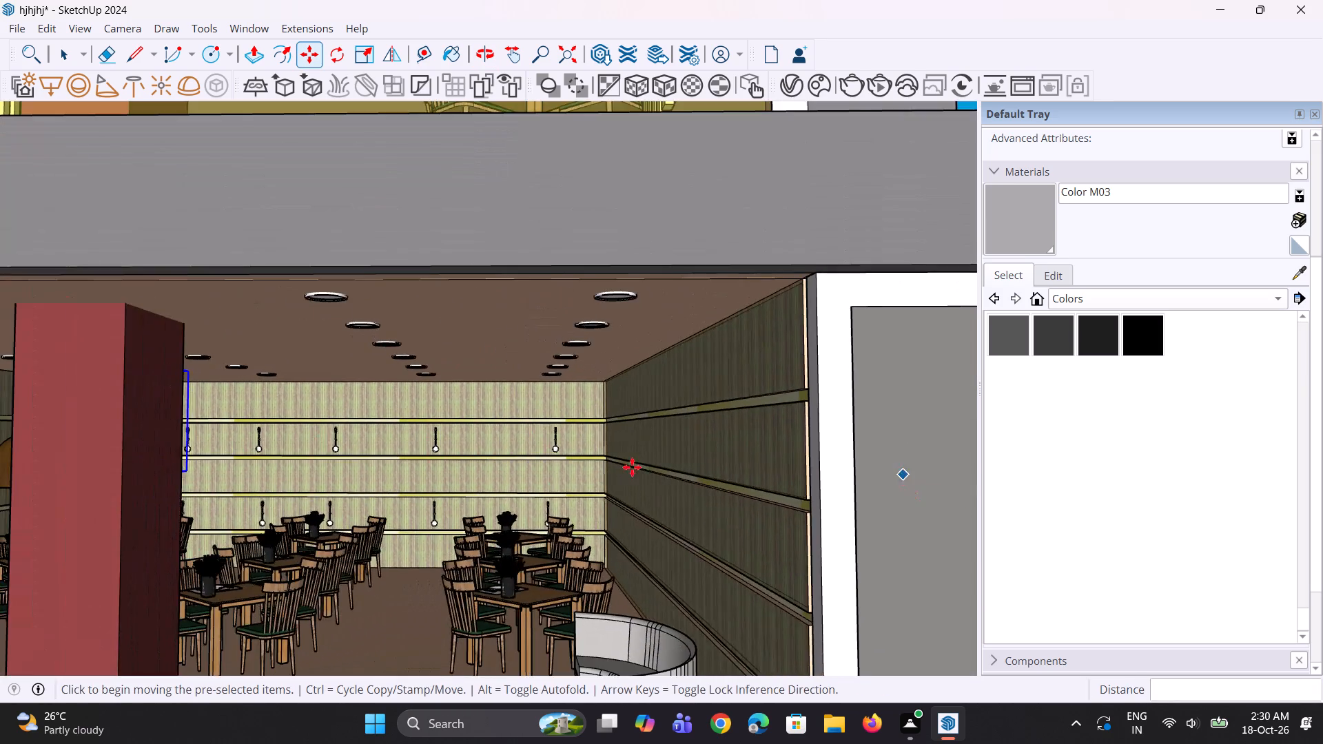
pyautogui.moveTo(486, 448); pyautogui.dragTo(420, 431, button='middle')
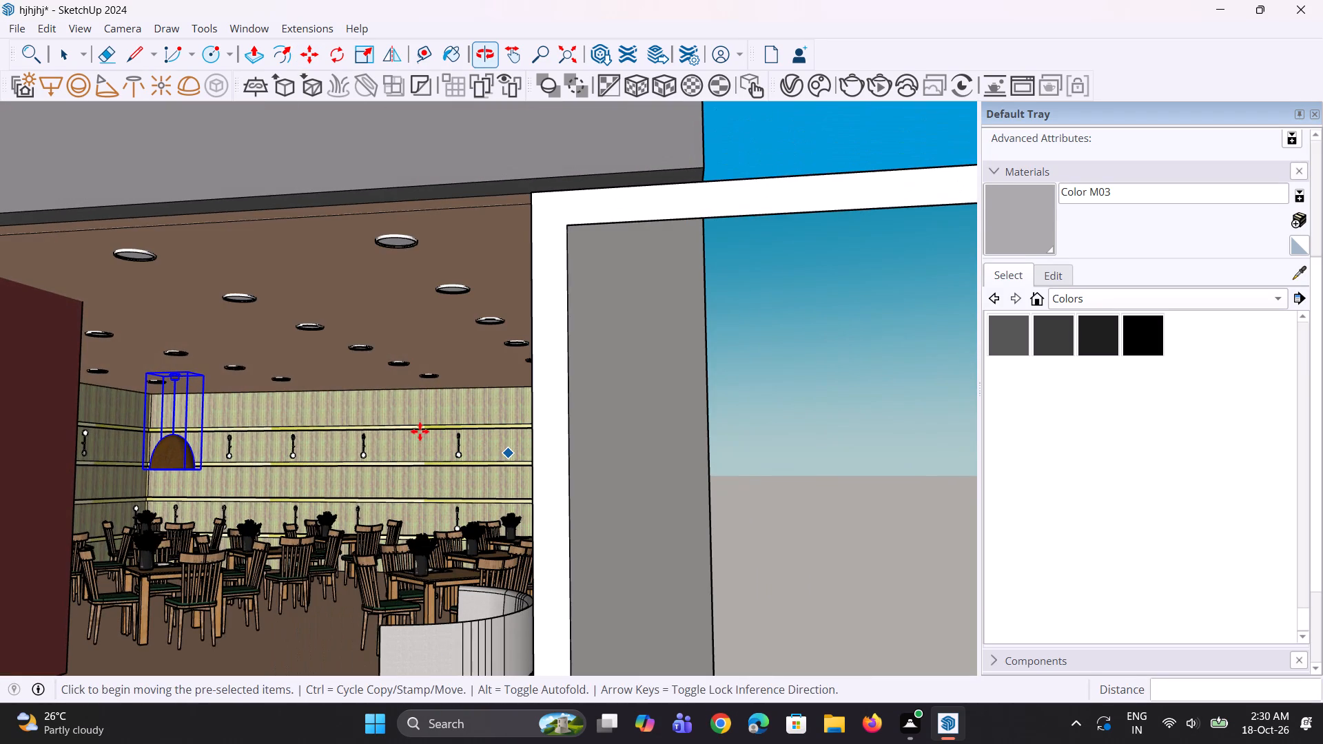
pyautogui.press('m')
pyautogui.scroll(2, 123, 316)
pyautogui.click(211, 378)
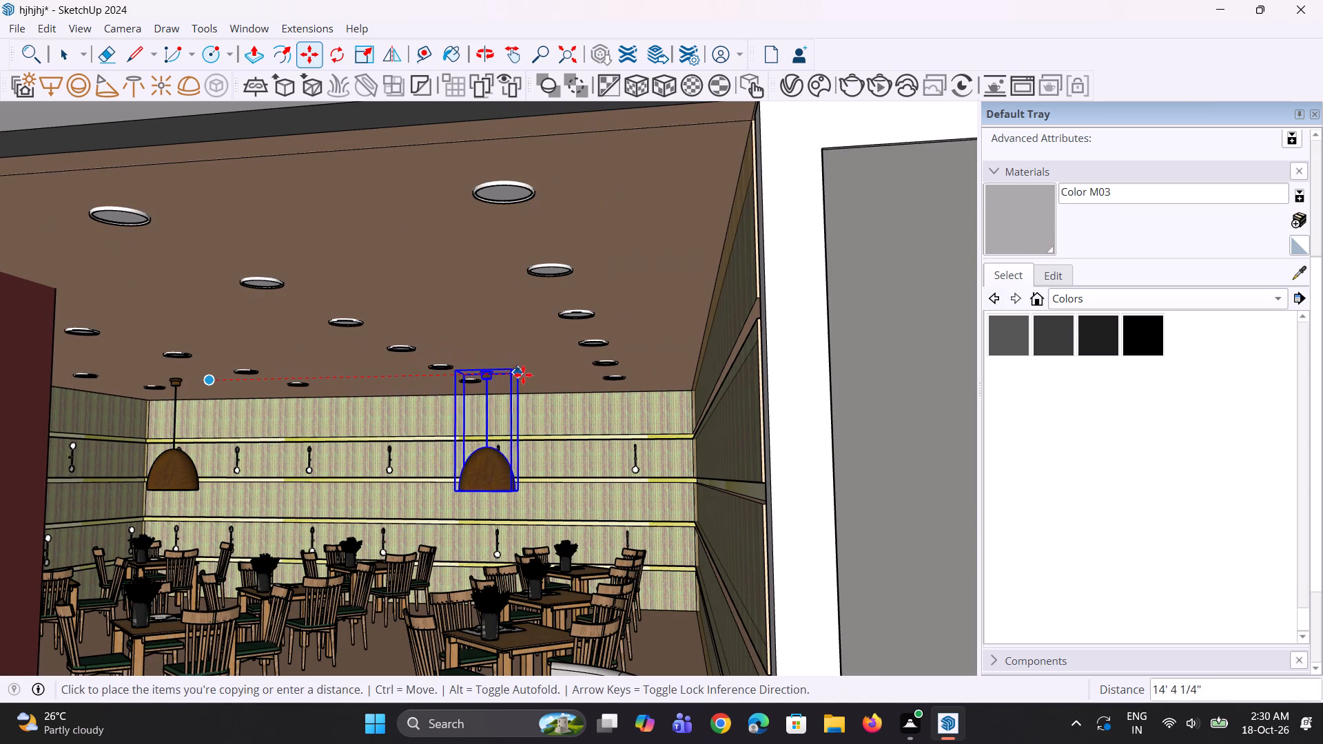
pyautogui.click(531, 373)
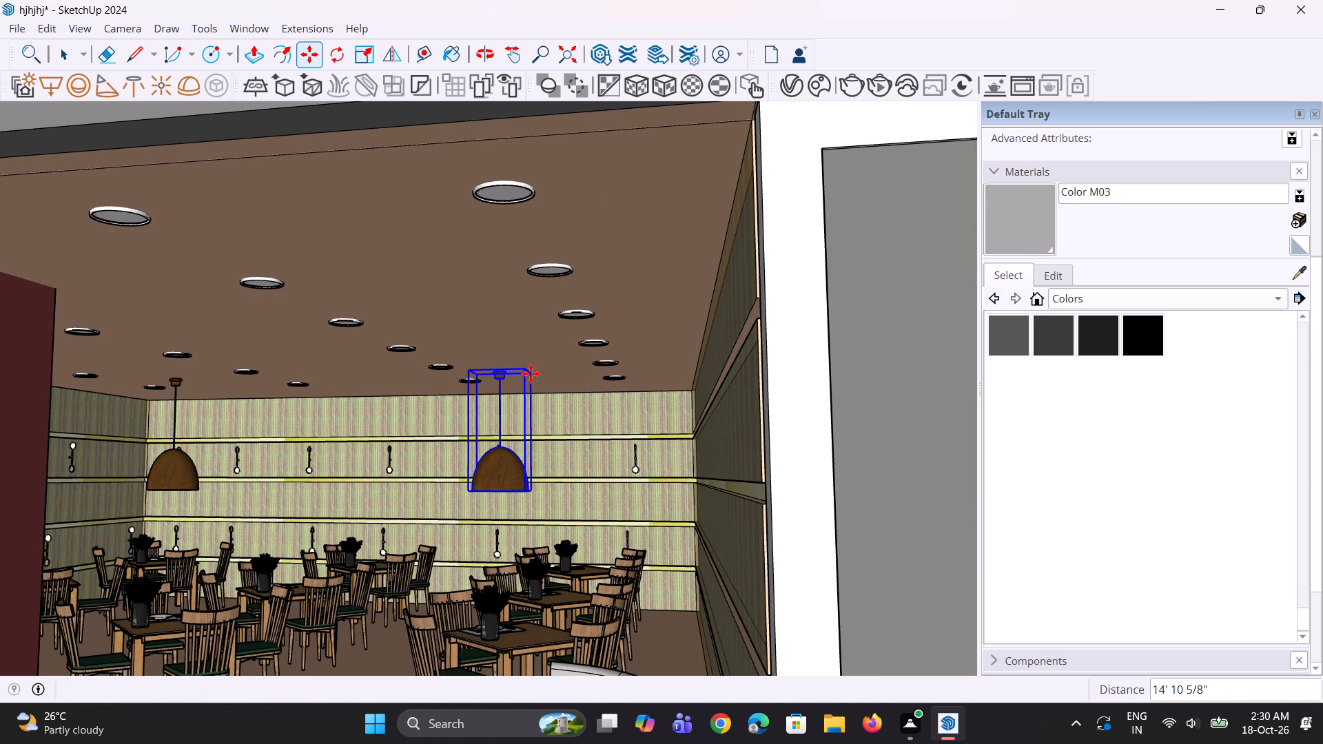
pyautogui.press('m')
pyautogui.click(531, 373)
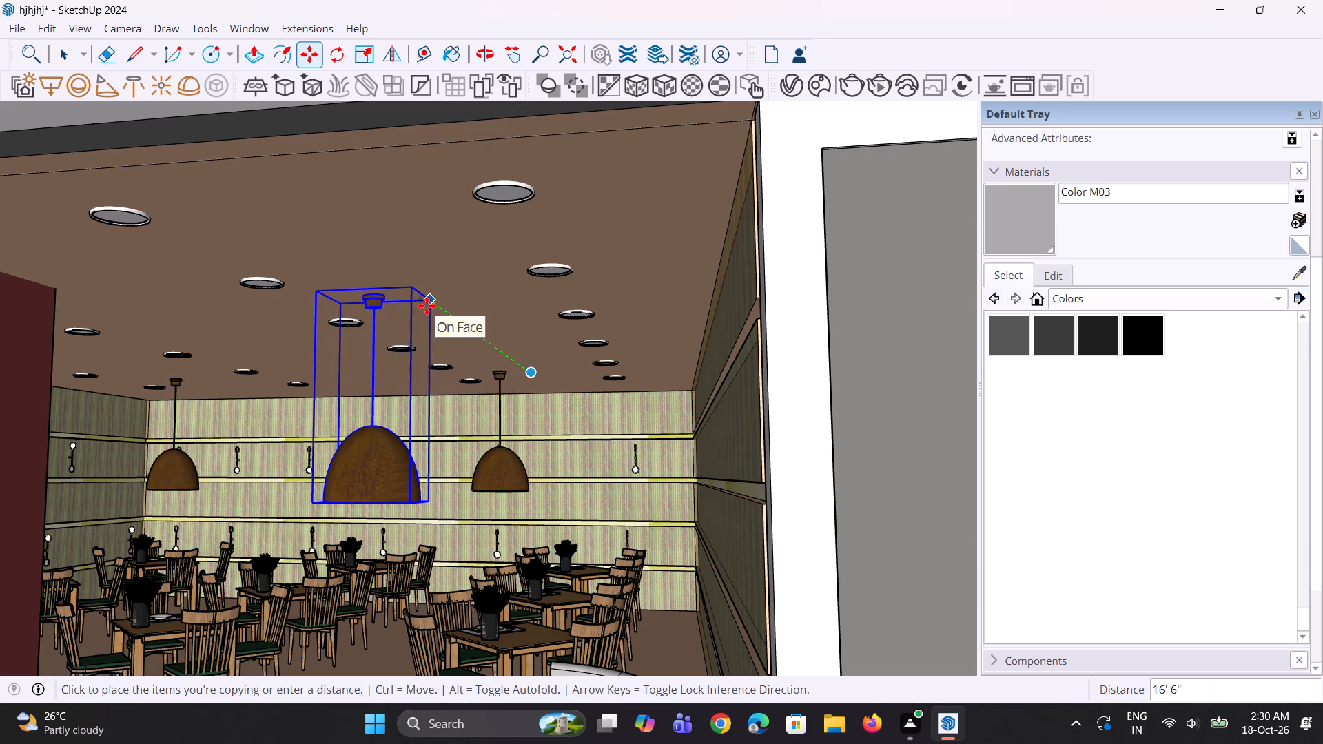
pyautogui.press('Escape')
# Copy the front pendant lamp about 17' along the red axis, past the red column, and clear the selection.
pyautogui.scroll(-5, 444, 374)
pyautogui.moveTo(334, 440); pyautogui.dragTo(351, 462, button='middle')
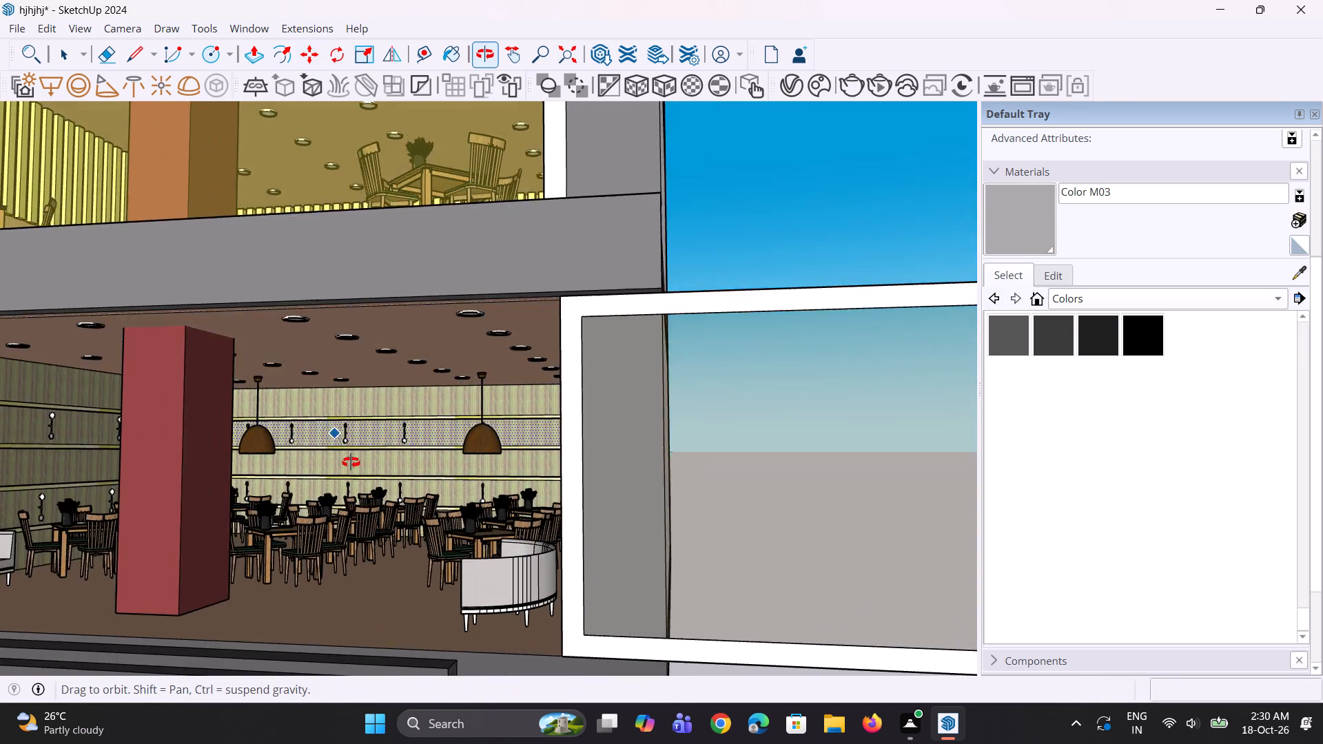
pyautogui.moveTo(351, 462); pyautogui.dragTo(408, 446, button='middle')
pyautogui.press('space')
pyautogui.click(176, 436)
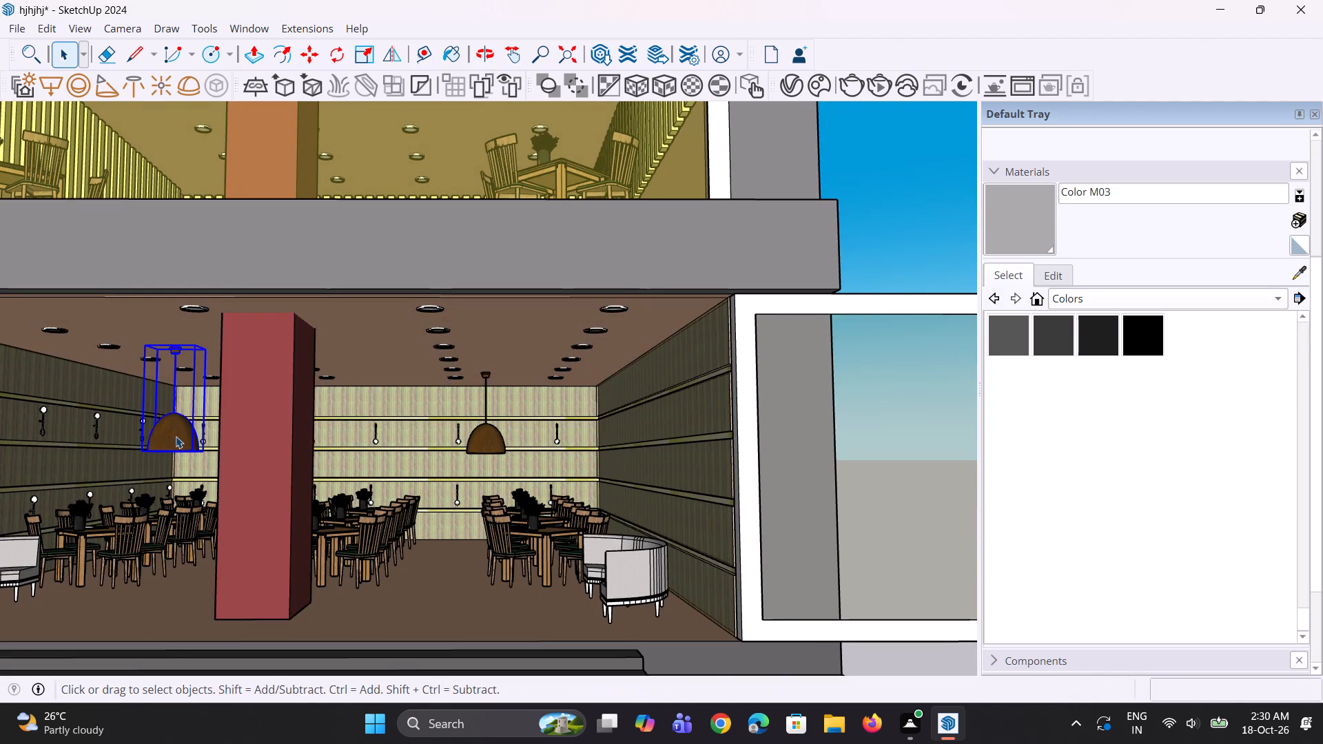
pyautogui.press('m')
pyautogui.click(196, 347)
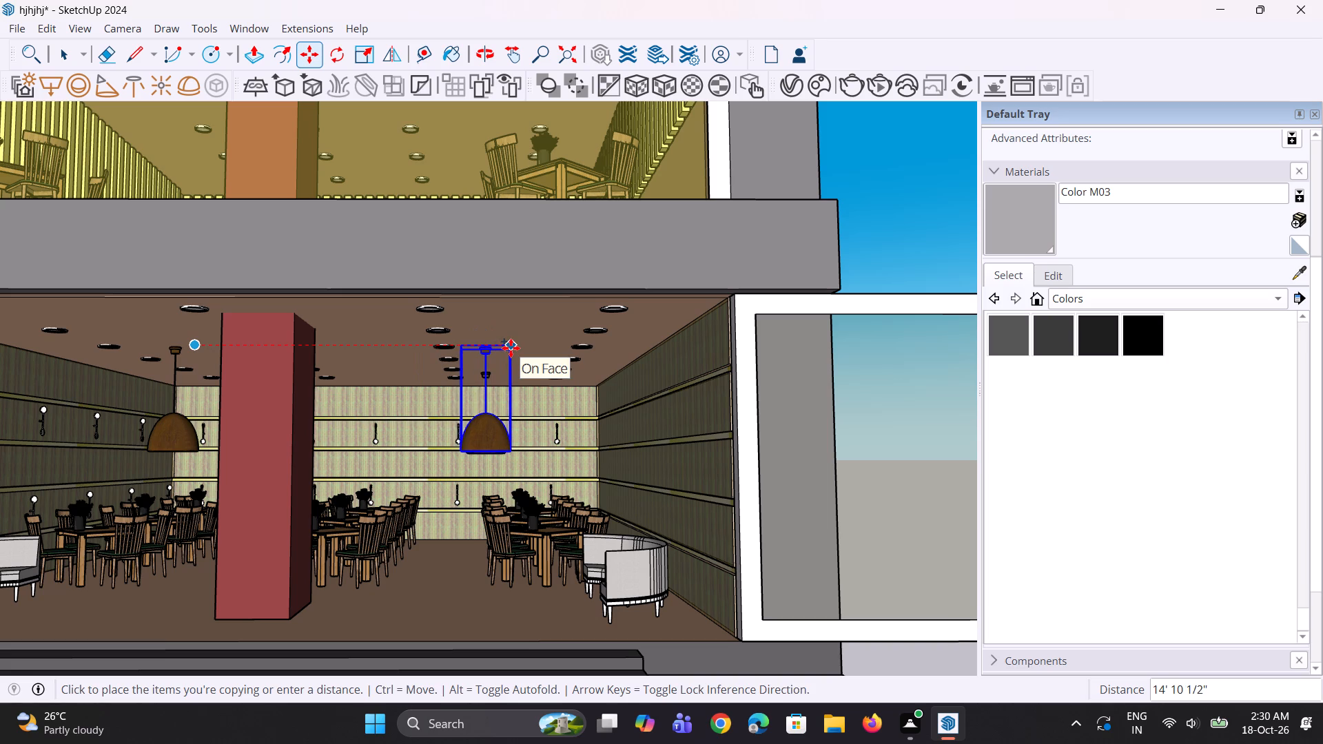
pyautogui.click(557, 352)
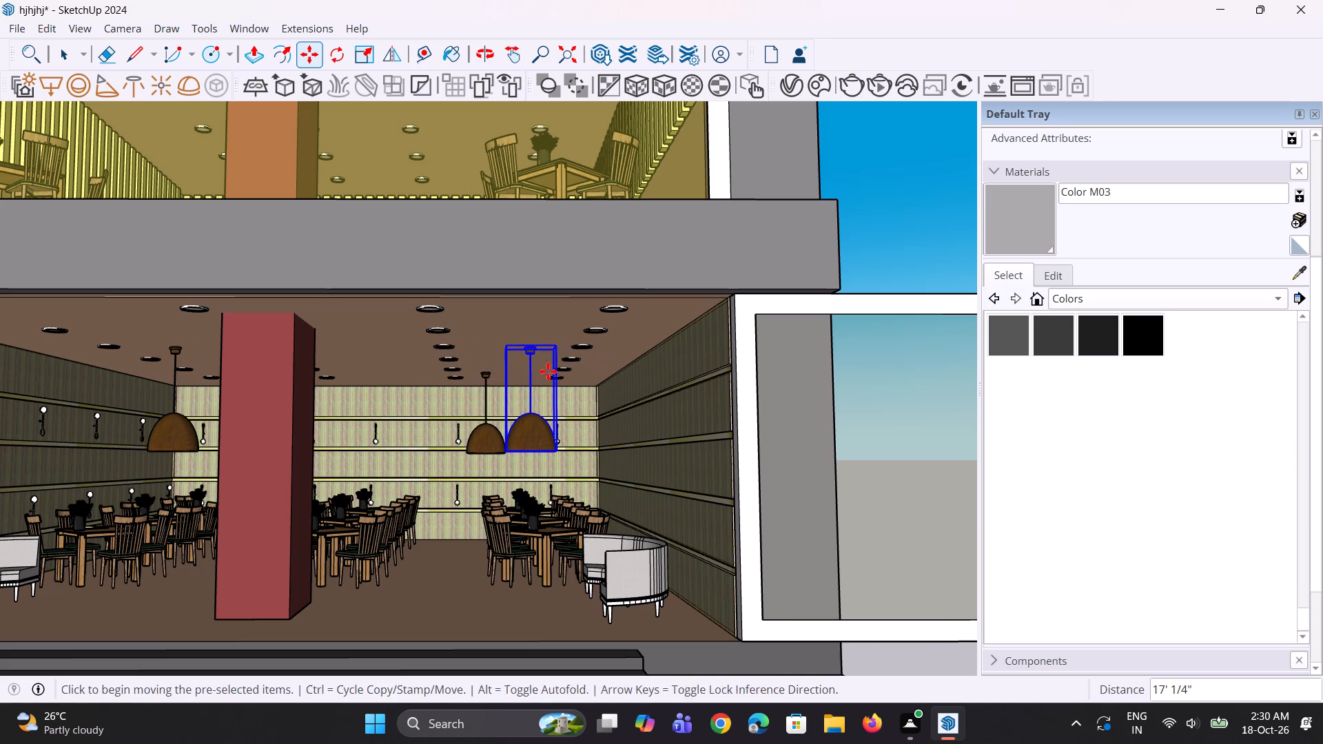
pyautogui.press('space')
pyautogui.press('space')
pyautogui.scroll(-5, 429, 436)
pyautogui.moveTo(714, 313); pyautogui.dragTo(699, 338)
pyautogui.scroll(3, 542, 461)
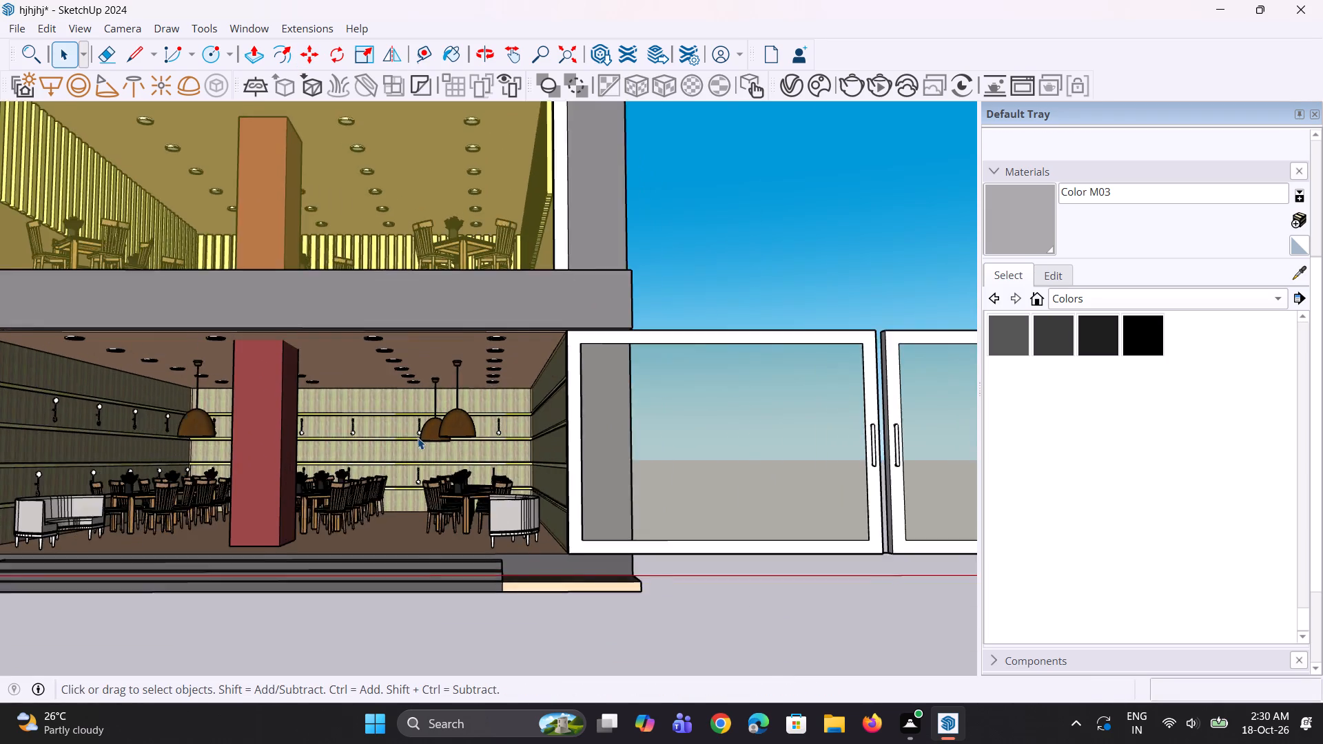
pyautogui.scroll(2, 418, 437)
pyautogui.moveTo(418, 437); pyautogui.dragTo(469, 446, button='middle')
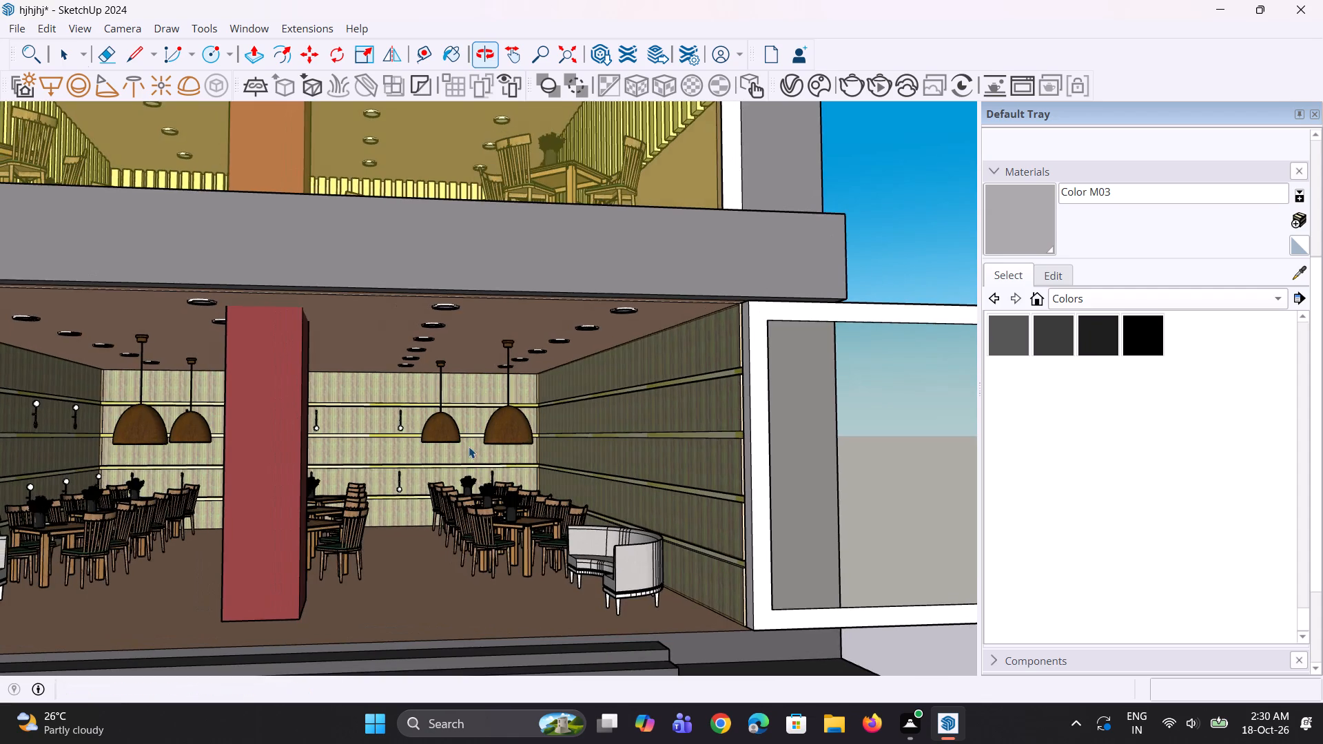
# Shift the rear pendant lamp on the wall-lamp side a short way along the red axis, out from behind the front one.
pyautogui.scroll(-5, 475, 440)
pyautogui.scroll(1, 458, 487)
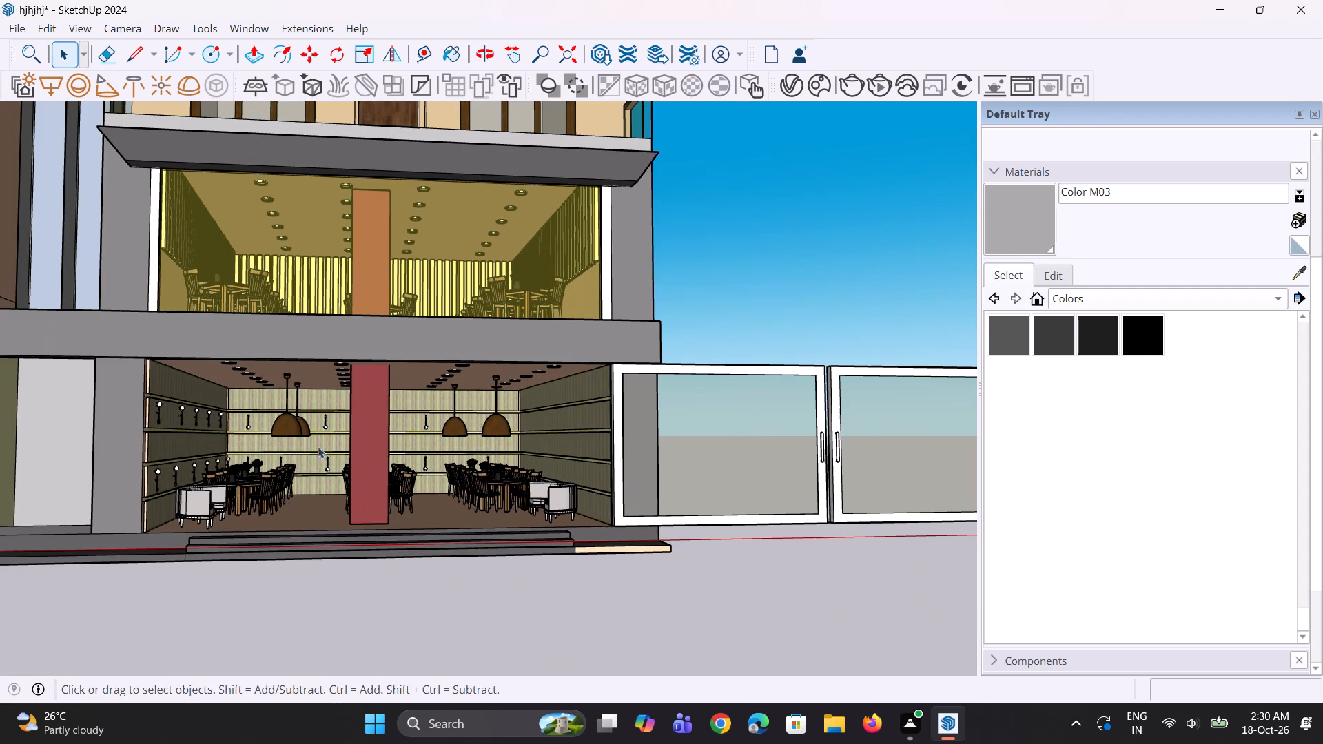
pyautogui.click(283, 427)
pyautogui.scroll(5, 289, 402)
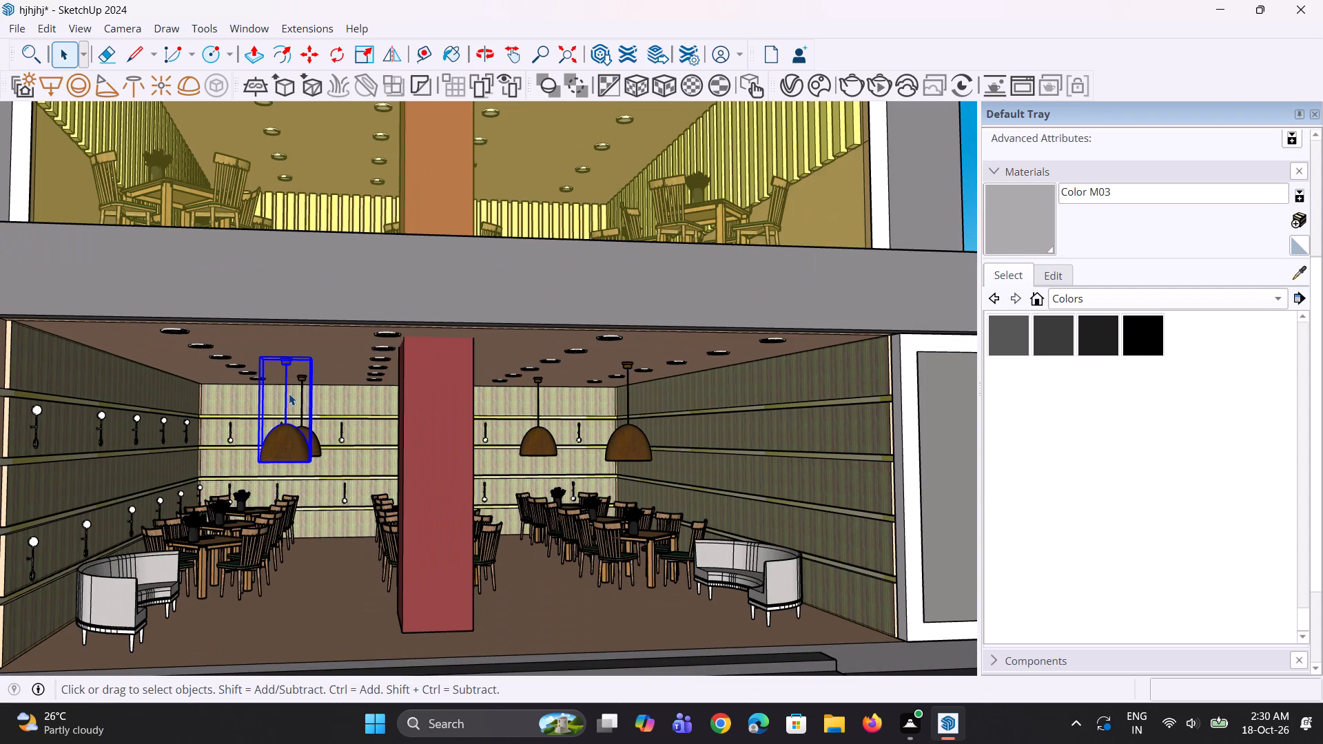
pyautogui.press('m')
pyautogui.press('space')
pyautogui.click(300, 395)
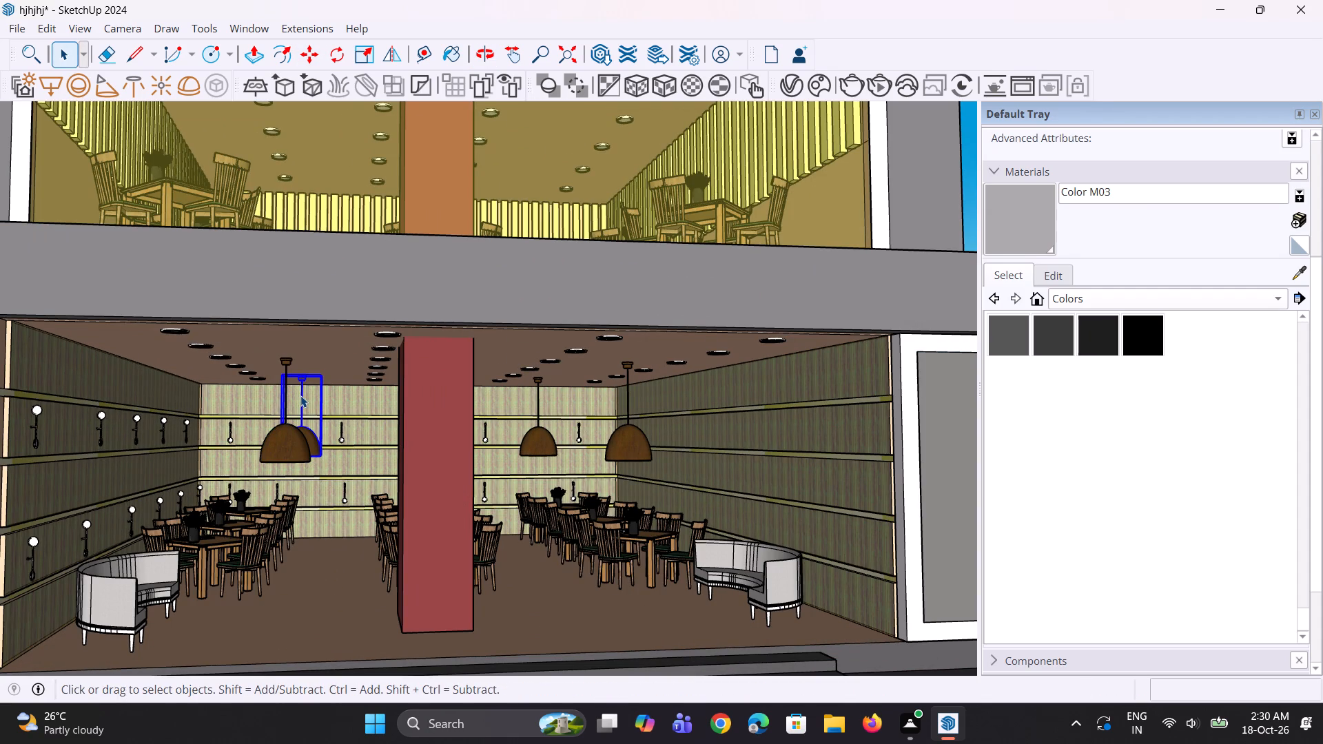
pyautogui.press('m')
pyautogui.click(311, 378)
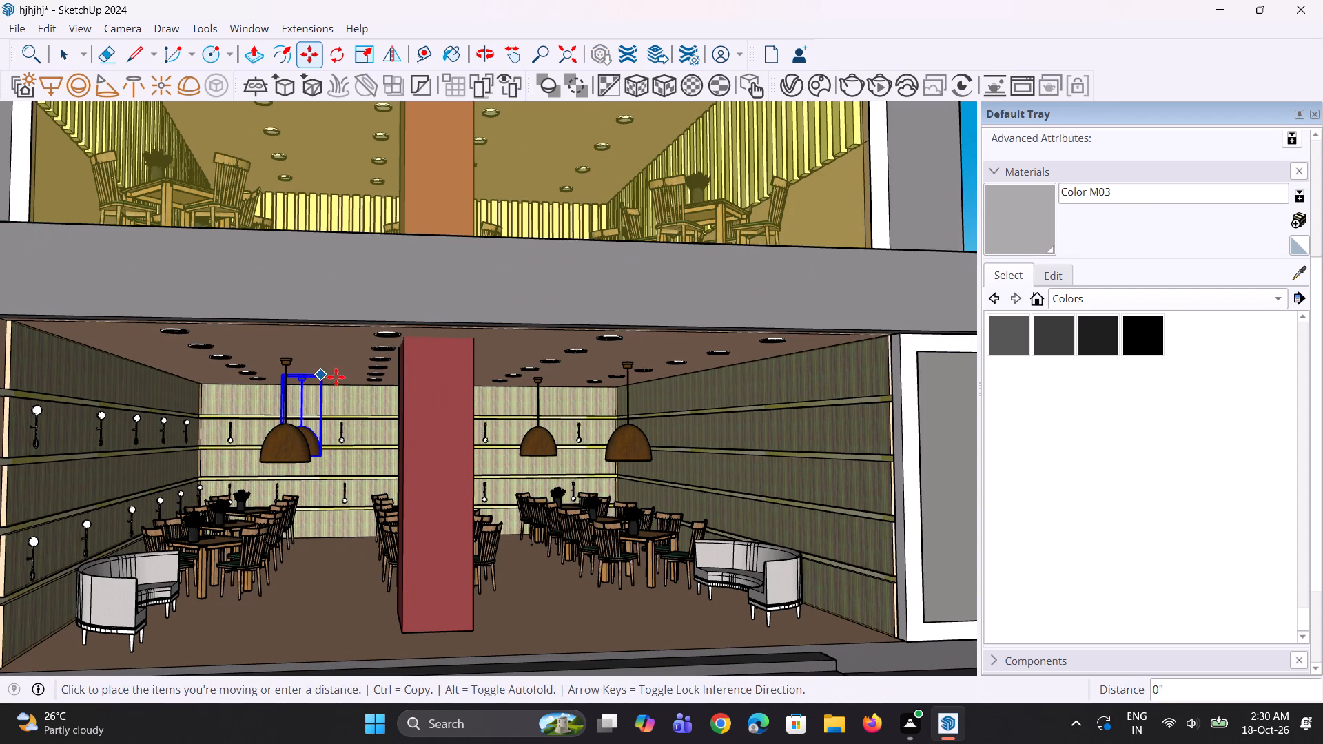
pyautogui.click(342, 377)
pyautogui.press('space')
pyautogui.press('space')
pyautogui.scroll(-4, 326, 405)
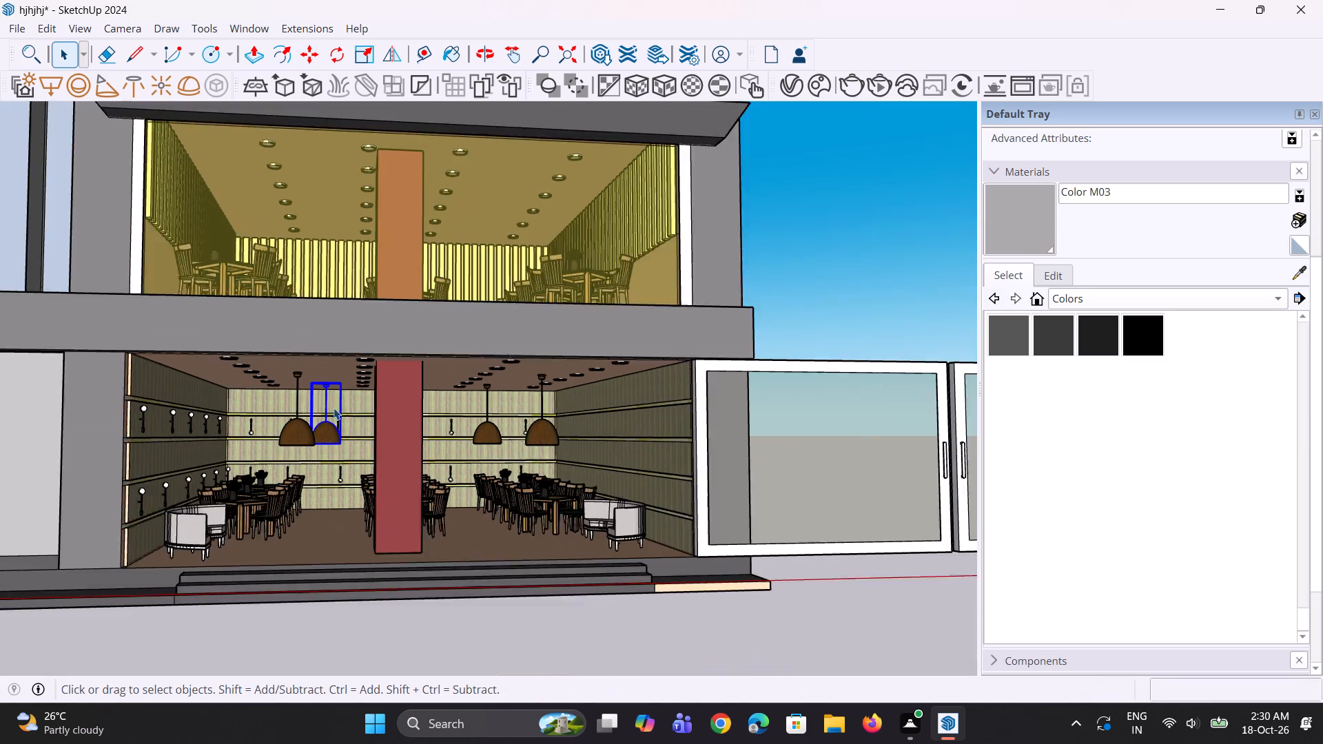
pyautogui.moveTo(382, 415); pyautogui.dragTo(339, 428, button='middle')
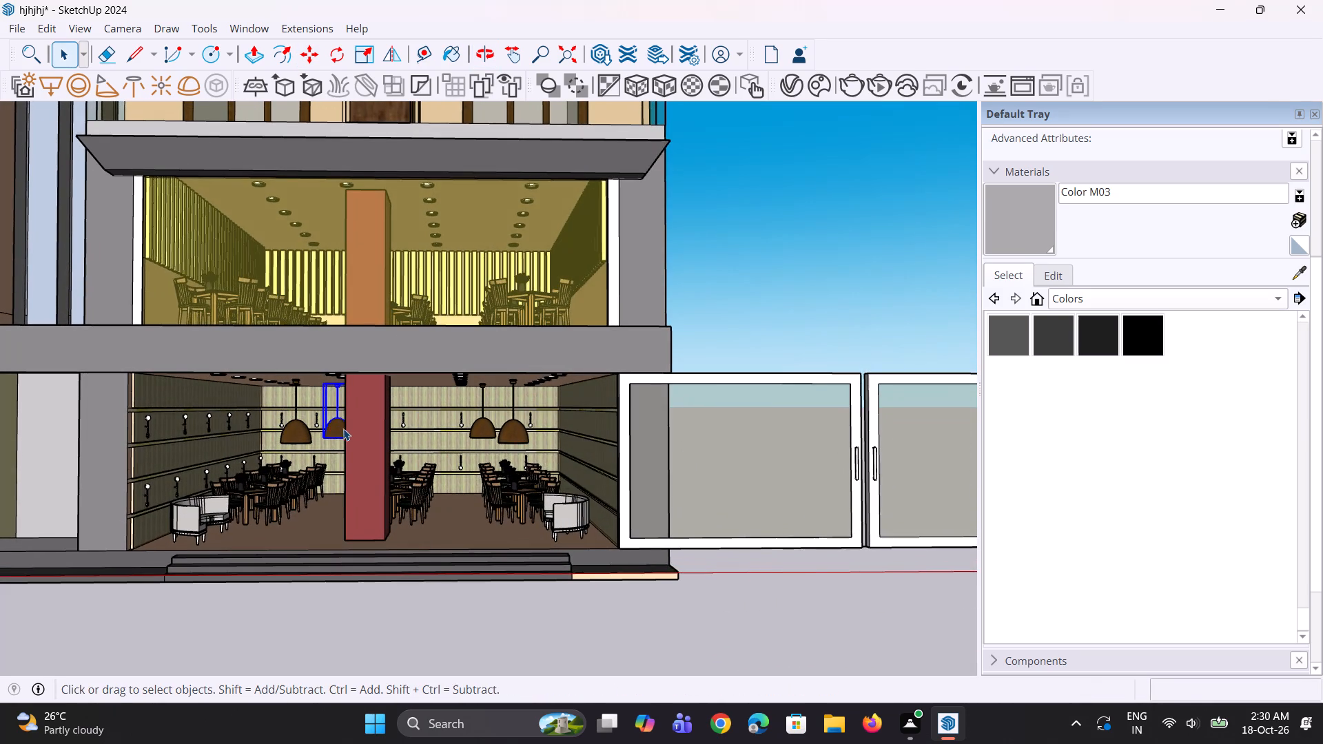
pyautogui.scroll(-2, 347, 428)
pyautogui.click(636, 316)
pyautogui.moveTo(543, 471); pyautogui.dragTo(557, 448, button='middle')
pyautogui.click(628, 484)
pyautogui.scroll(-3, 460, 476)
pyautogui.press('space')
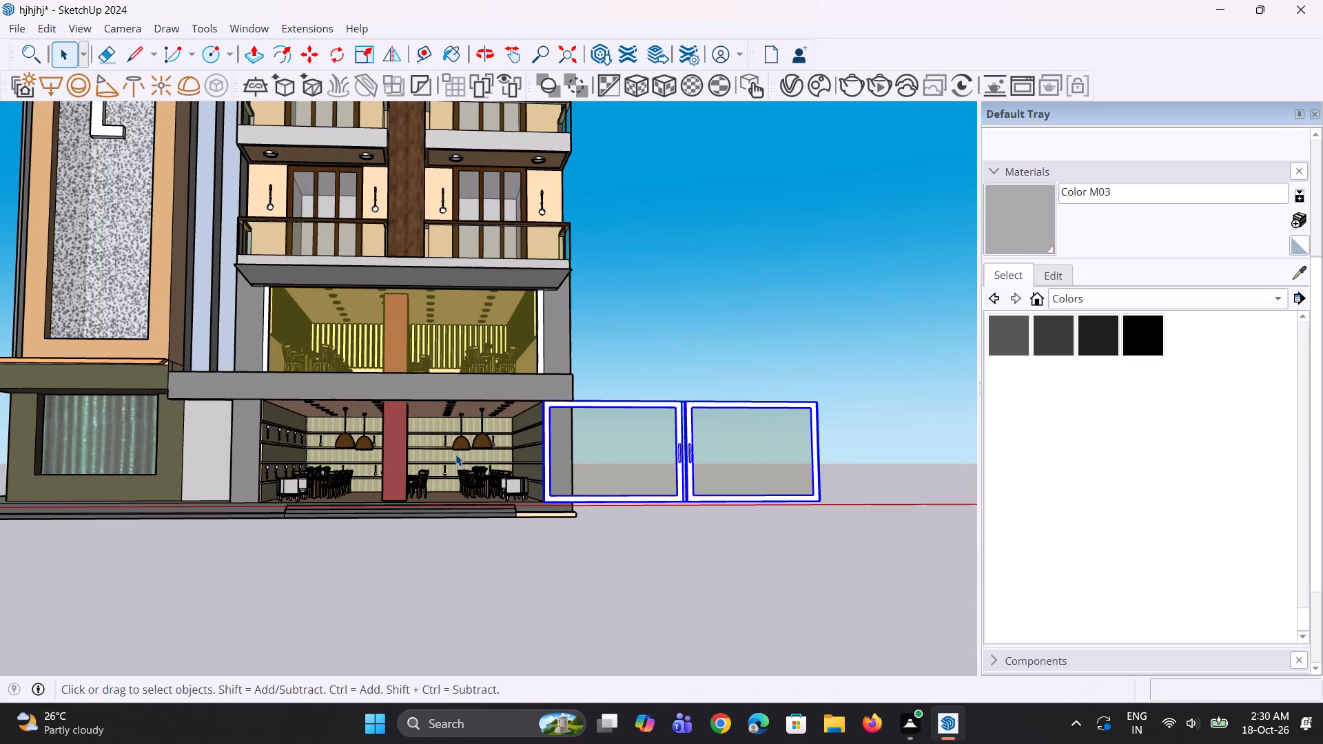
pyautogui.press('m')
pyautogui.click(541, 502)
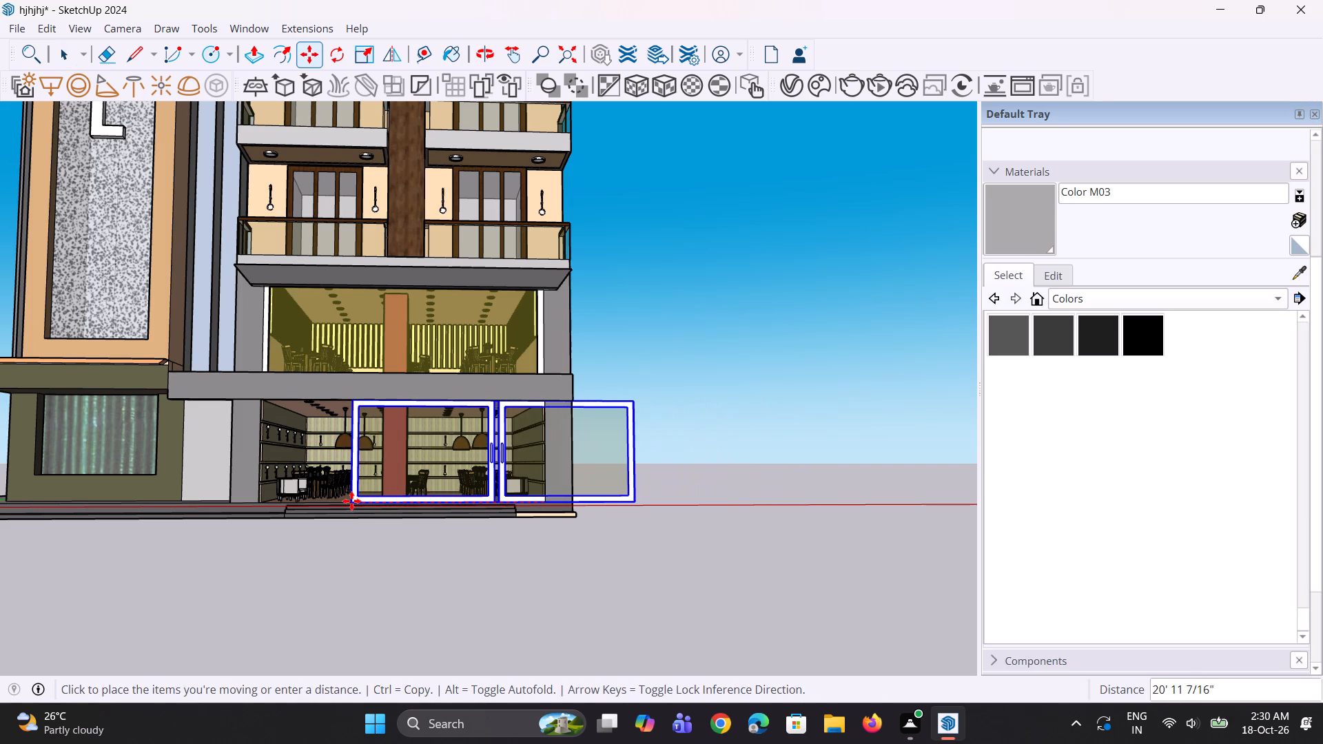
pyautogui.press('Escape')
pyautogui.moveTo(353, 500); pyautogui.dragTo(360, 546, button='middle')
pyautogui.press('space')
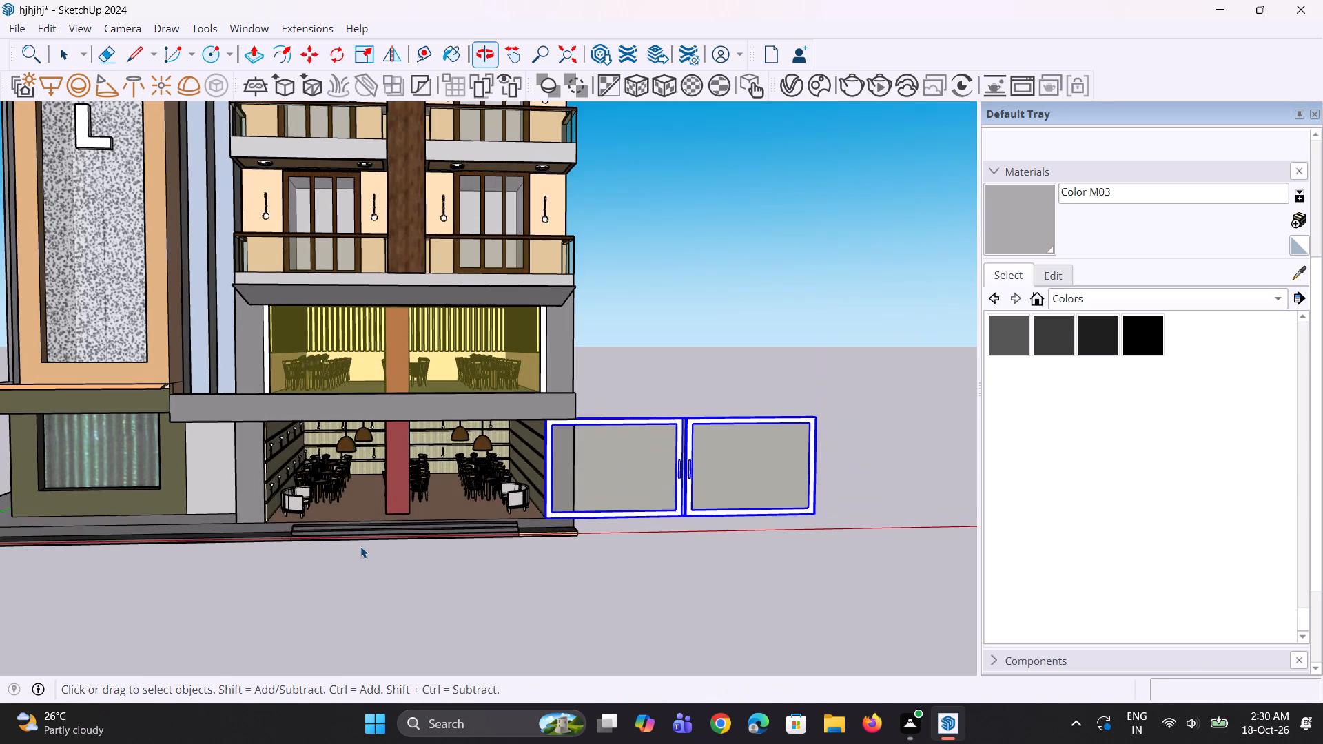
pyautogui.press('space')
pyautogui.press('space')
# Import the Plant+2 (1) model from Downloads and place it at the dining hall's front corner, beside the curved sofa near the wall lamps.
pyautogui.scroll(2, 216, 480)
pyautogui.click(17, 22)
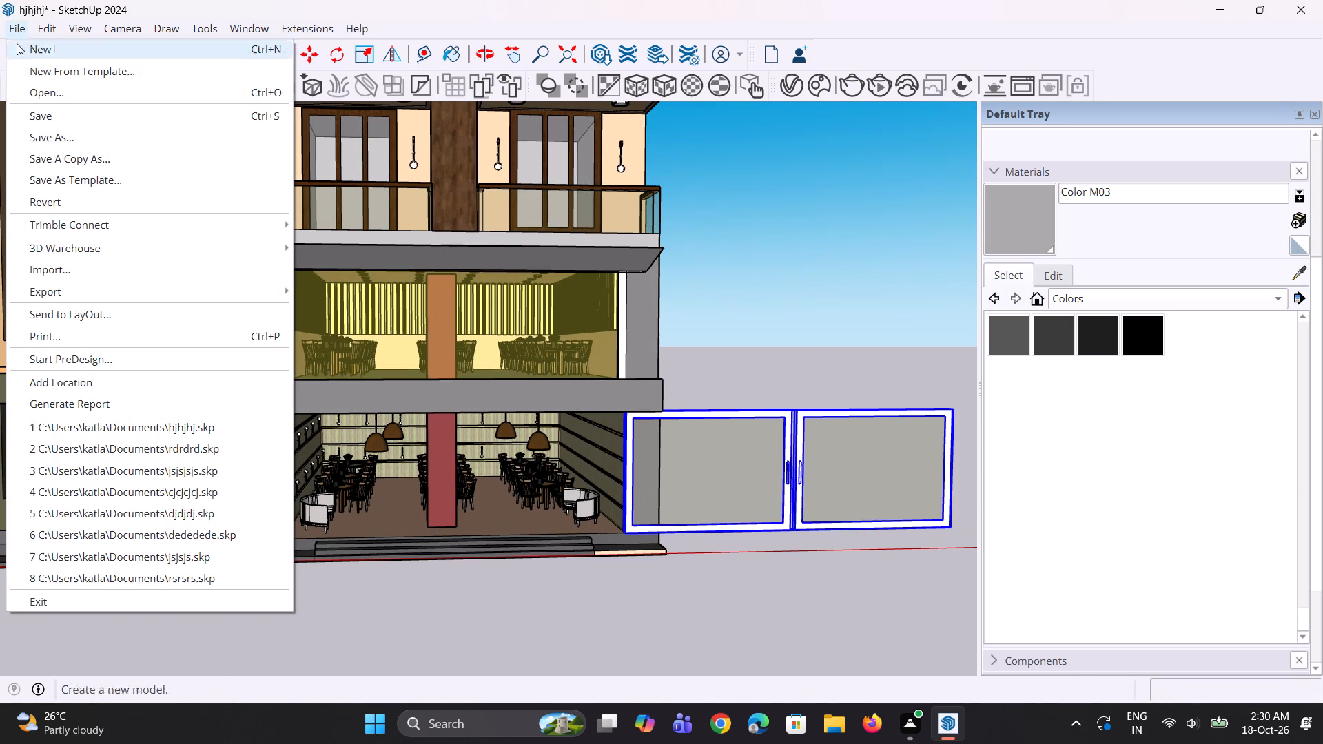
pyautogui.click(58, 276)
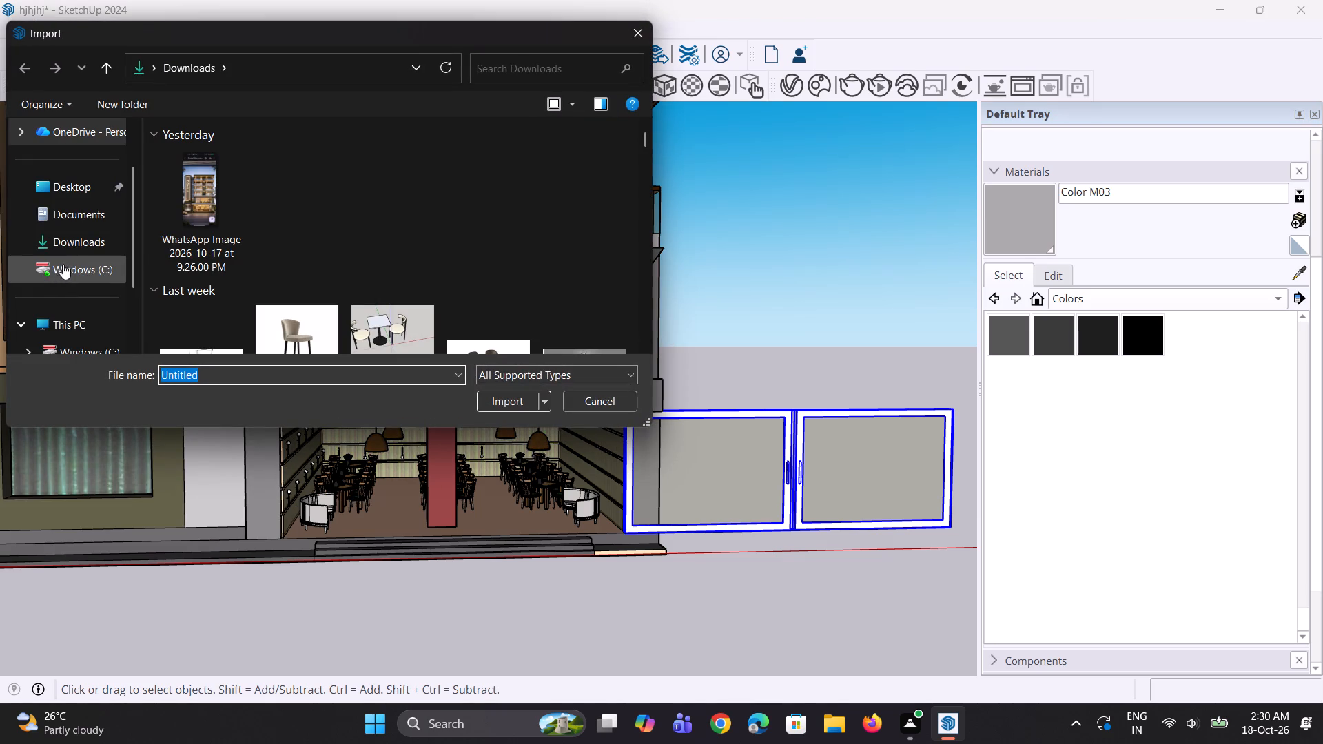
pyautogui.scroll(-3, 141, 183)
pyautogui.scroll(-3, 261, 228)
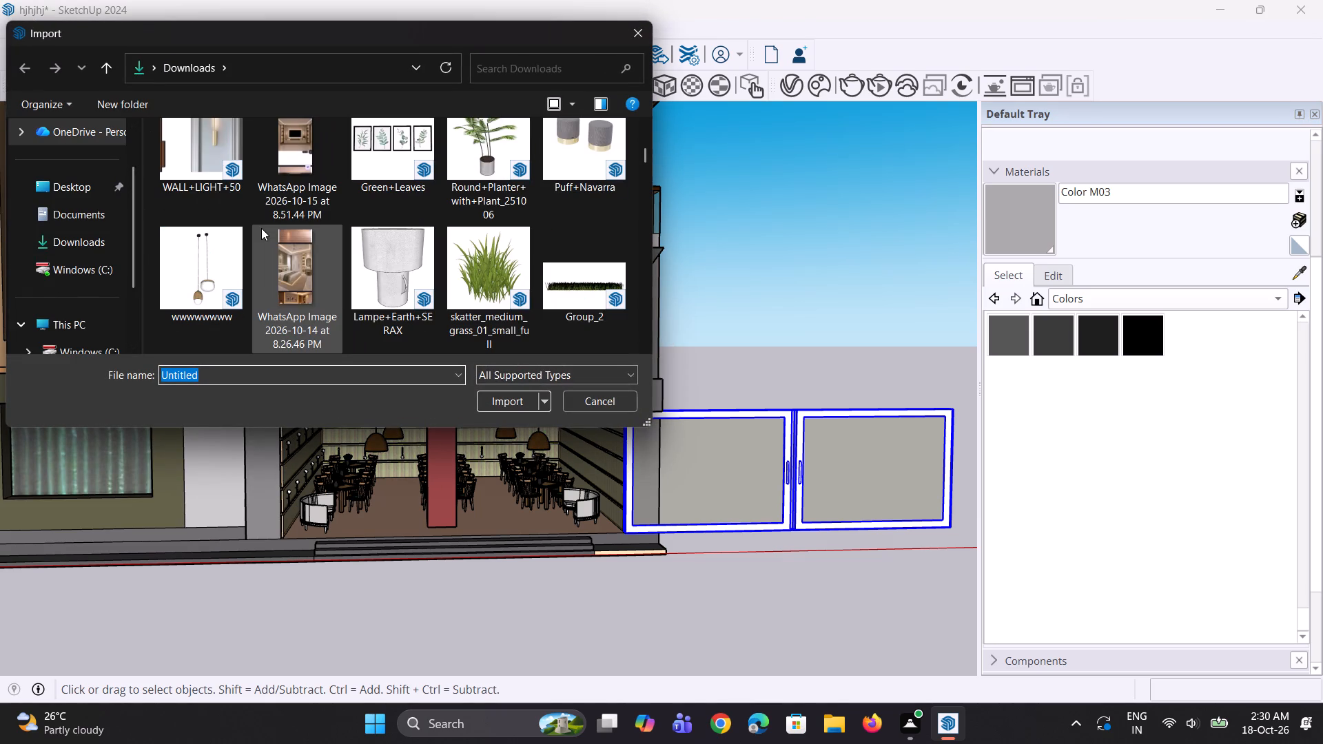
pyautogui.scroll(-2, 340, 267)
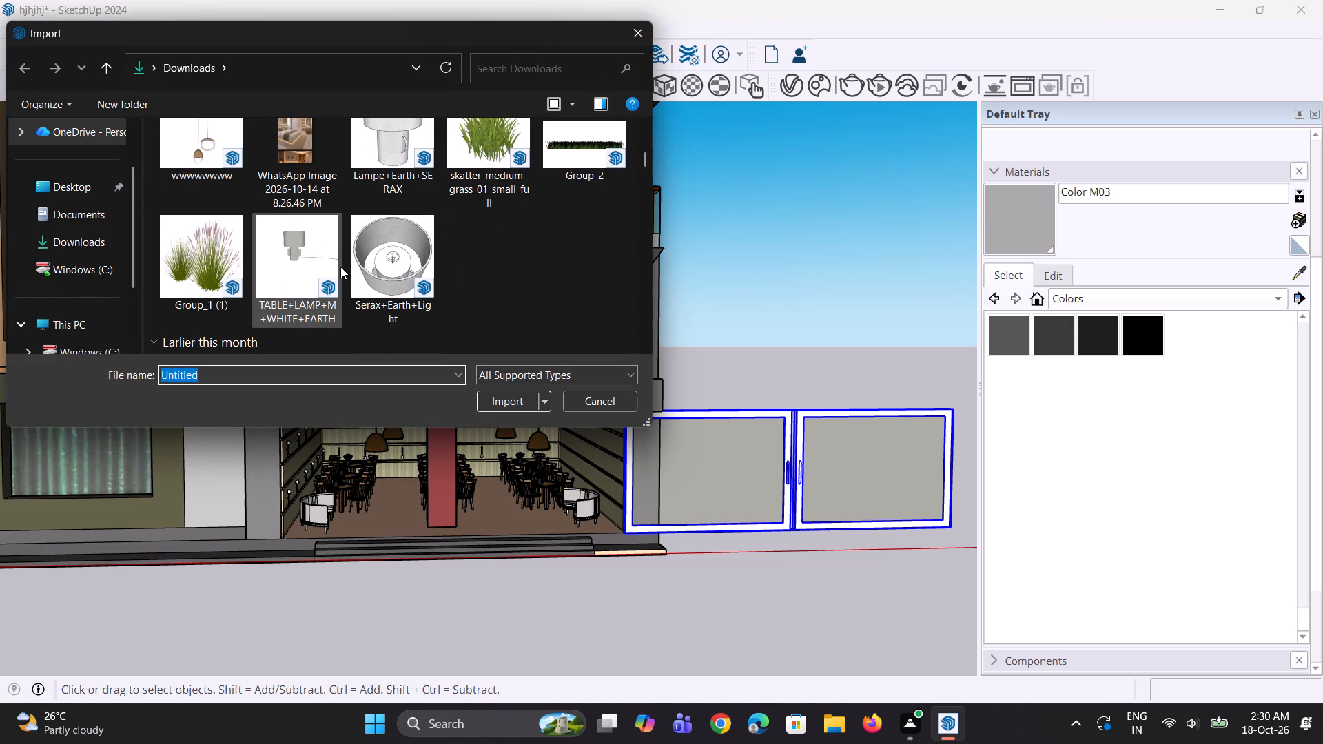
pyautogui.scroll(-6, 312, 270)
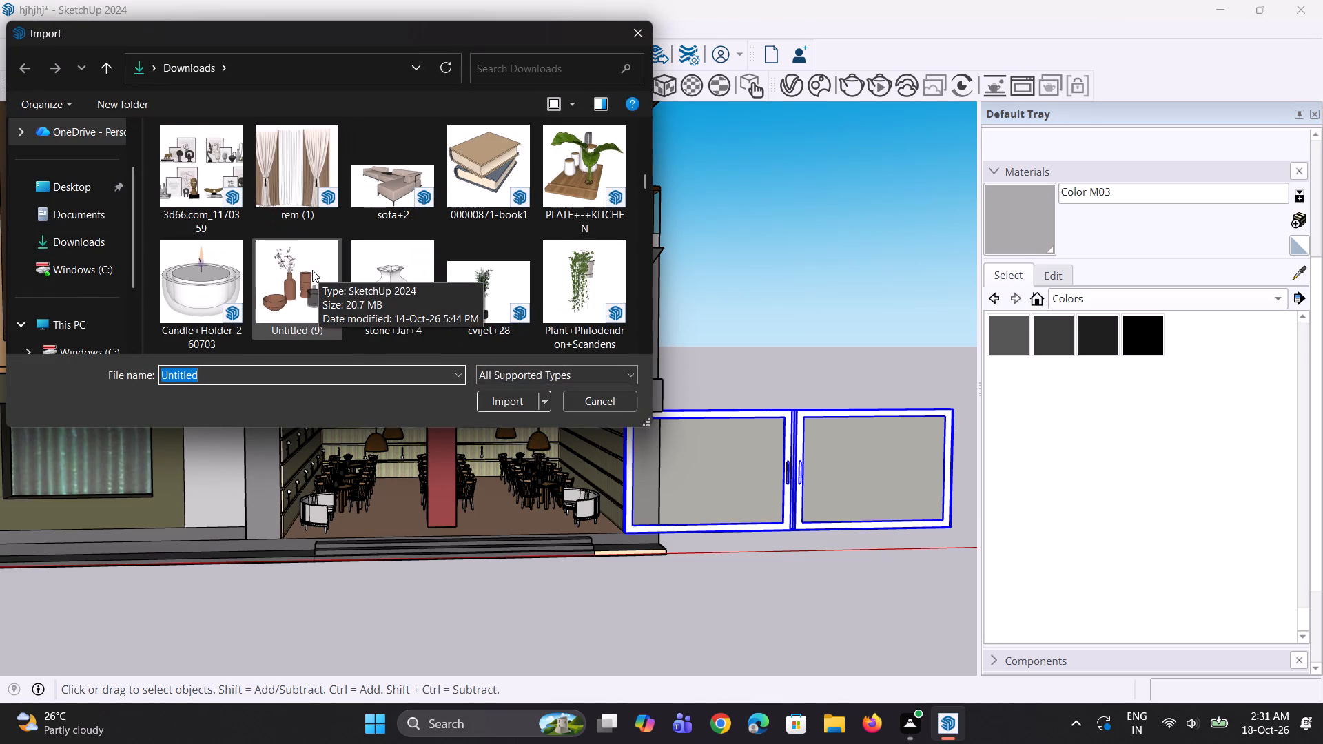
pyautogui.scroll(-1, 312, 270)
pyautogui.click(398, 185)
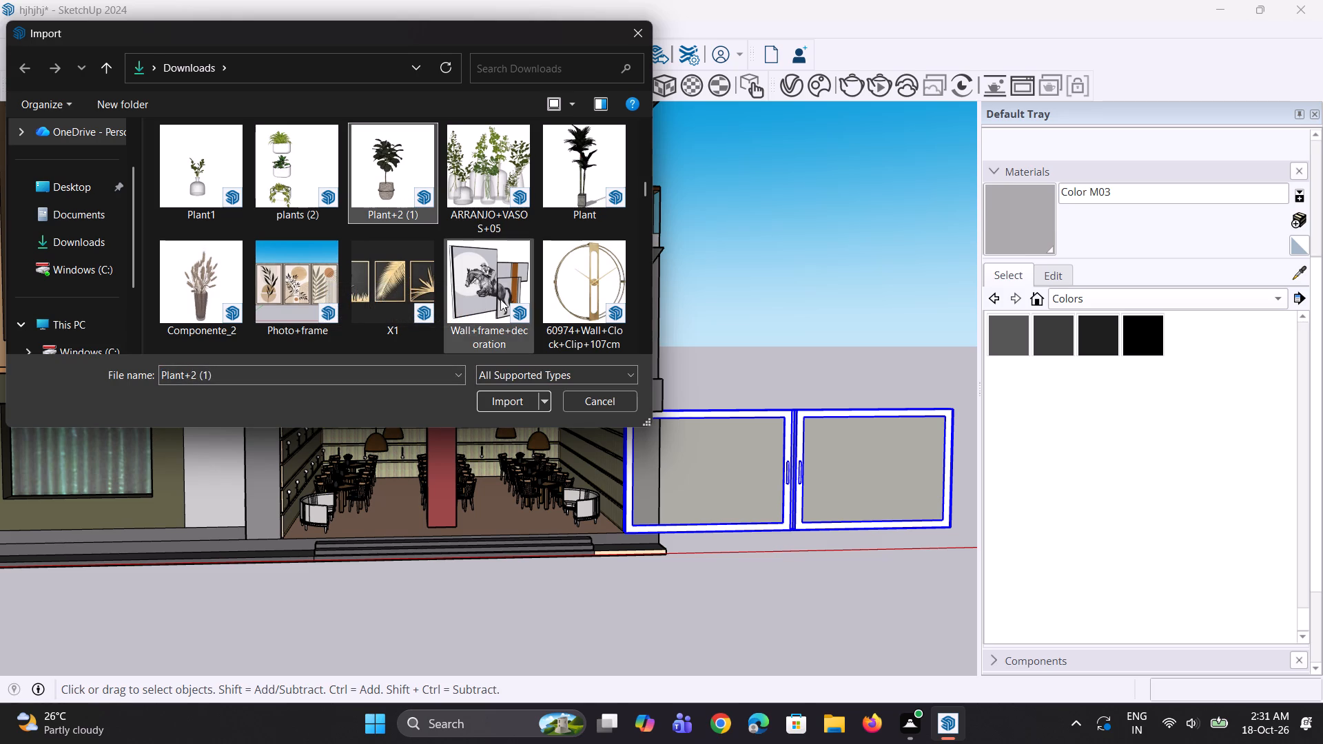
pyautogui.click(530, 395)
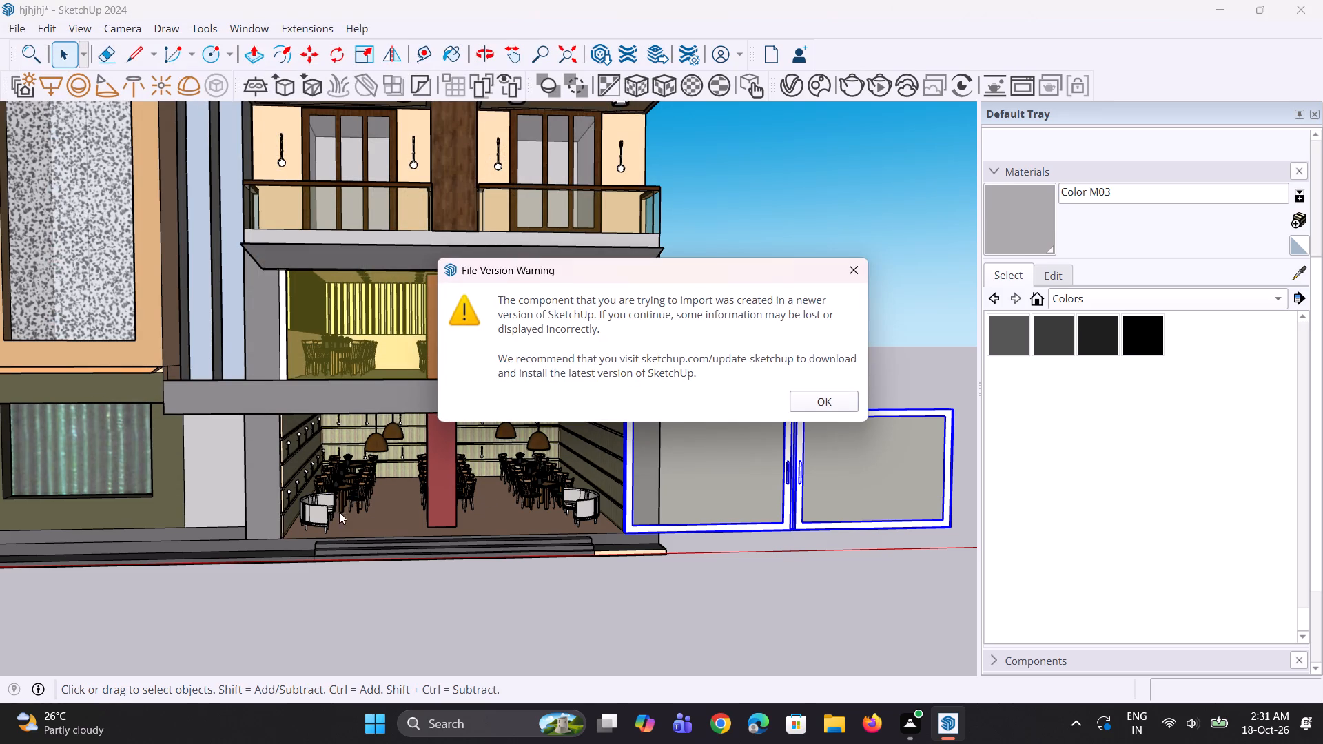
pyautogui.click(801, 402)
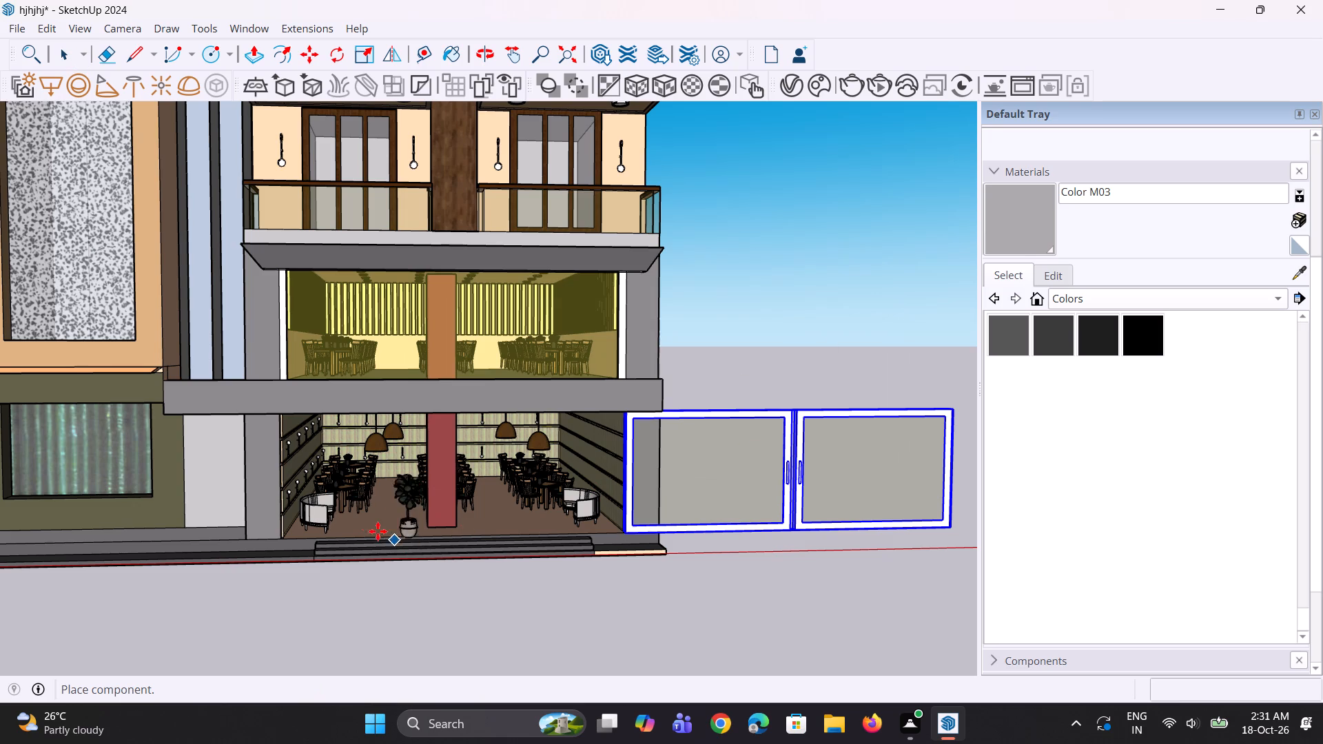
pyautogui.scroll(4, 365, 528)
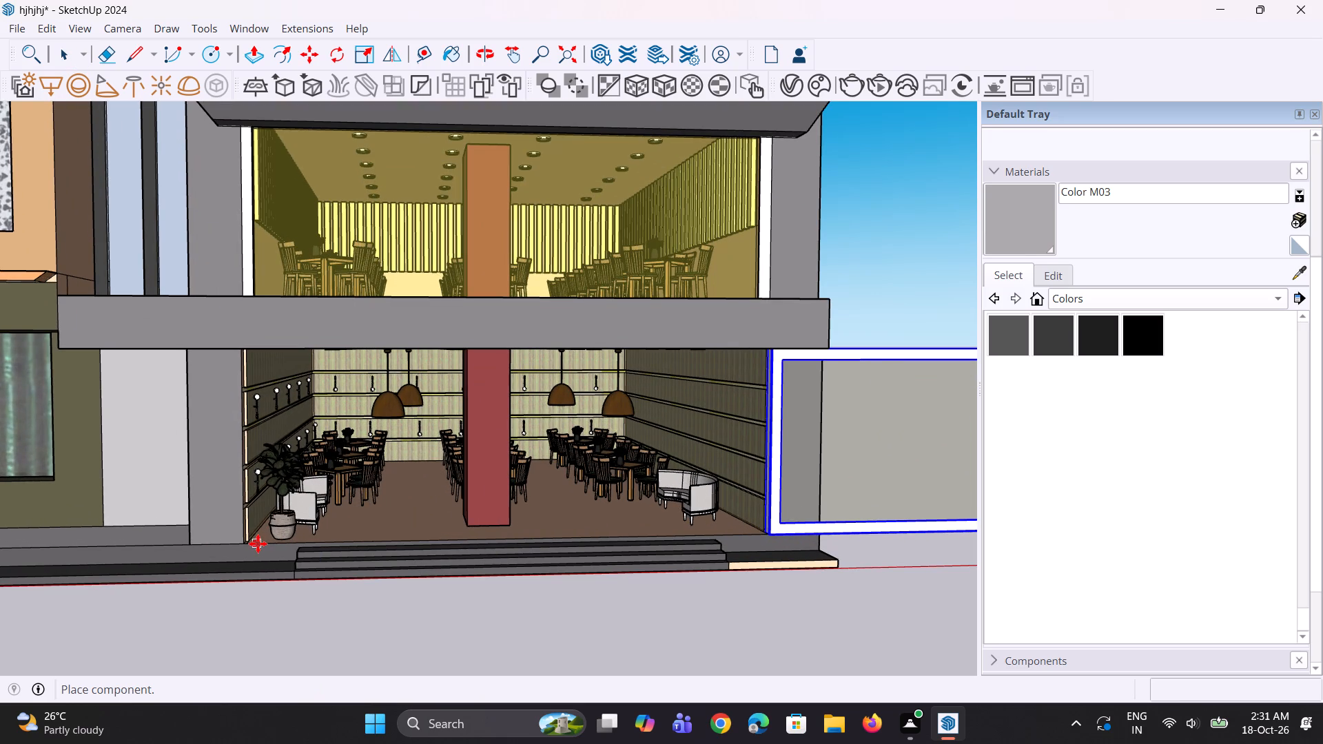
pyautogui.click(258, 544)
# Scale the potted plant down uniformly from a corner of its bounding box.
pyautogui.moveTo(412, 522); pyautogui.dragTo(399, 568, button='middle')
pyautogui.scroll(8, 318, 540)
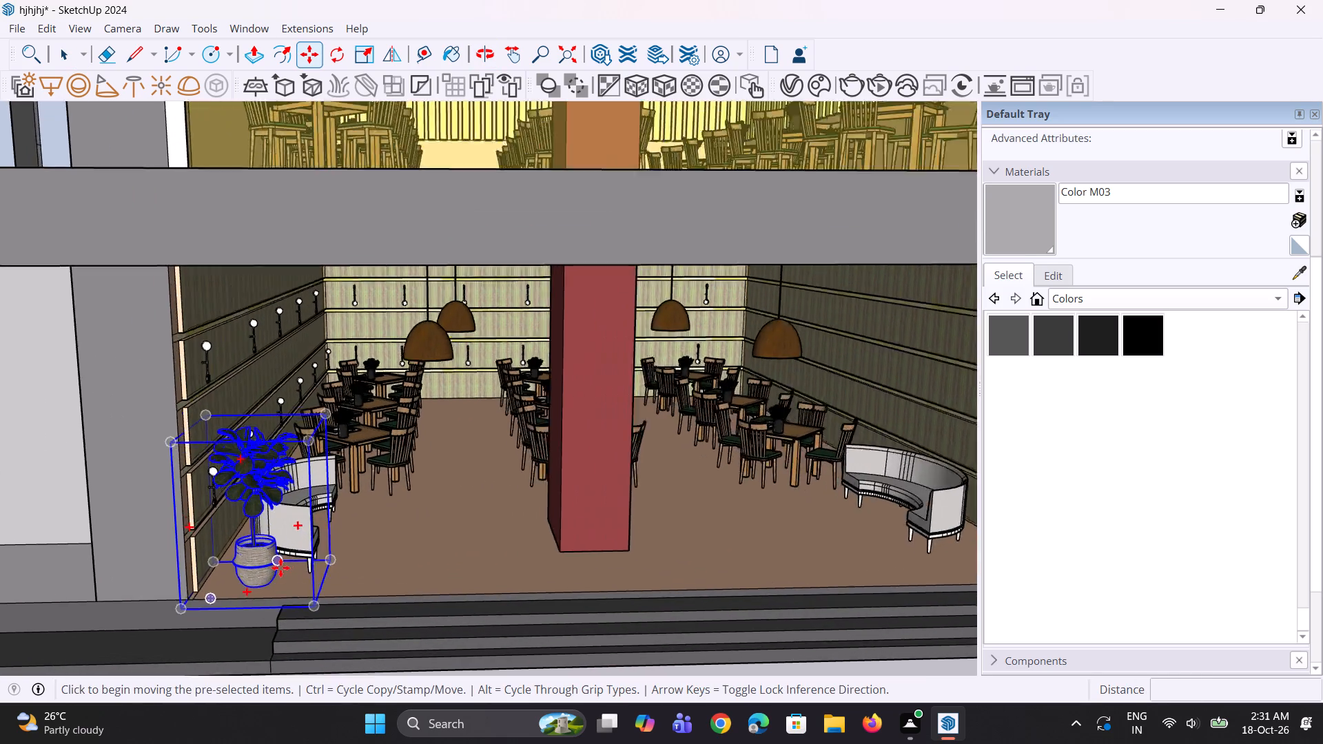
pyautogui.press('s')
pyautogui.click(143, 412)
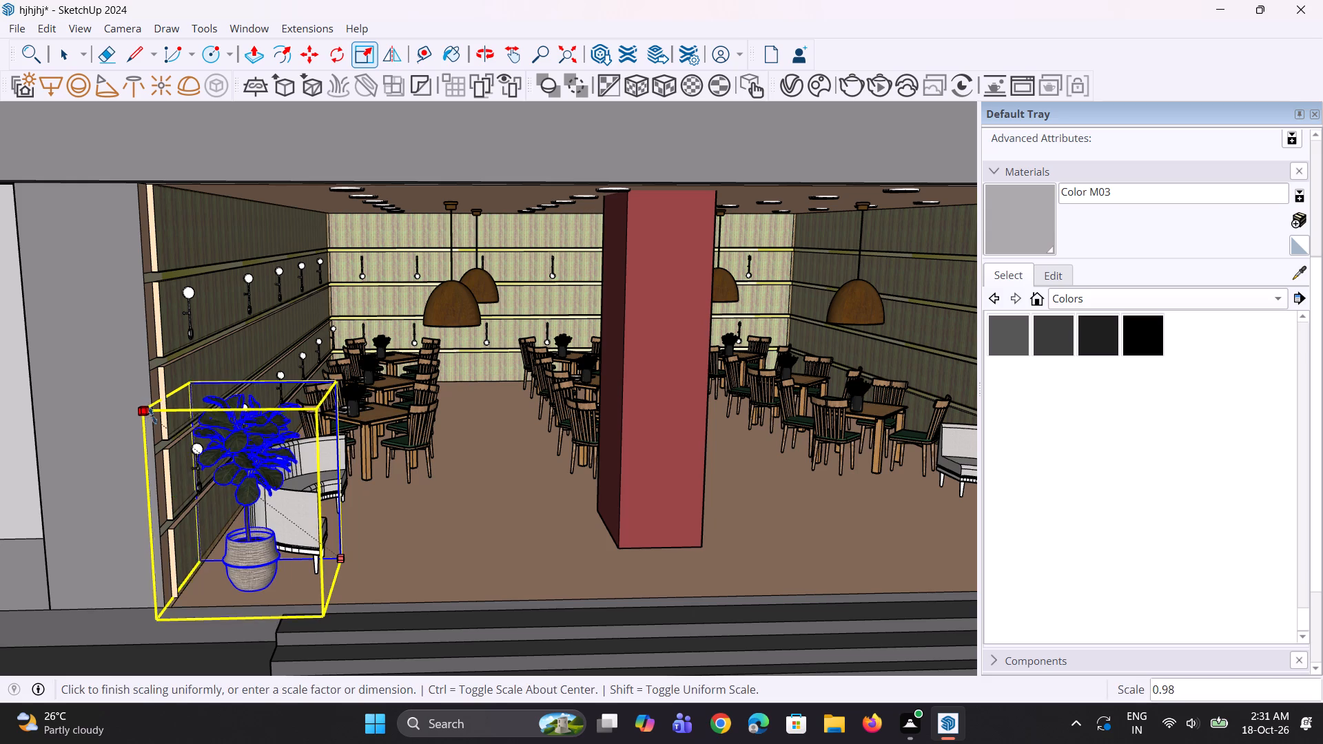
pyautogui.click(232, 457)
pyautogui.scroll(6, 292, 584)
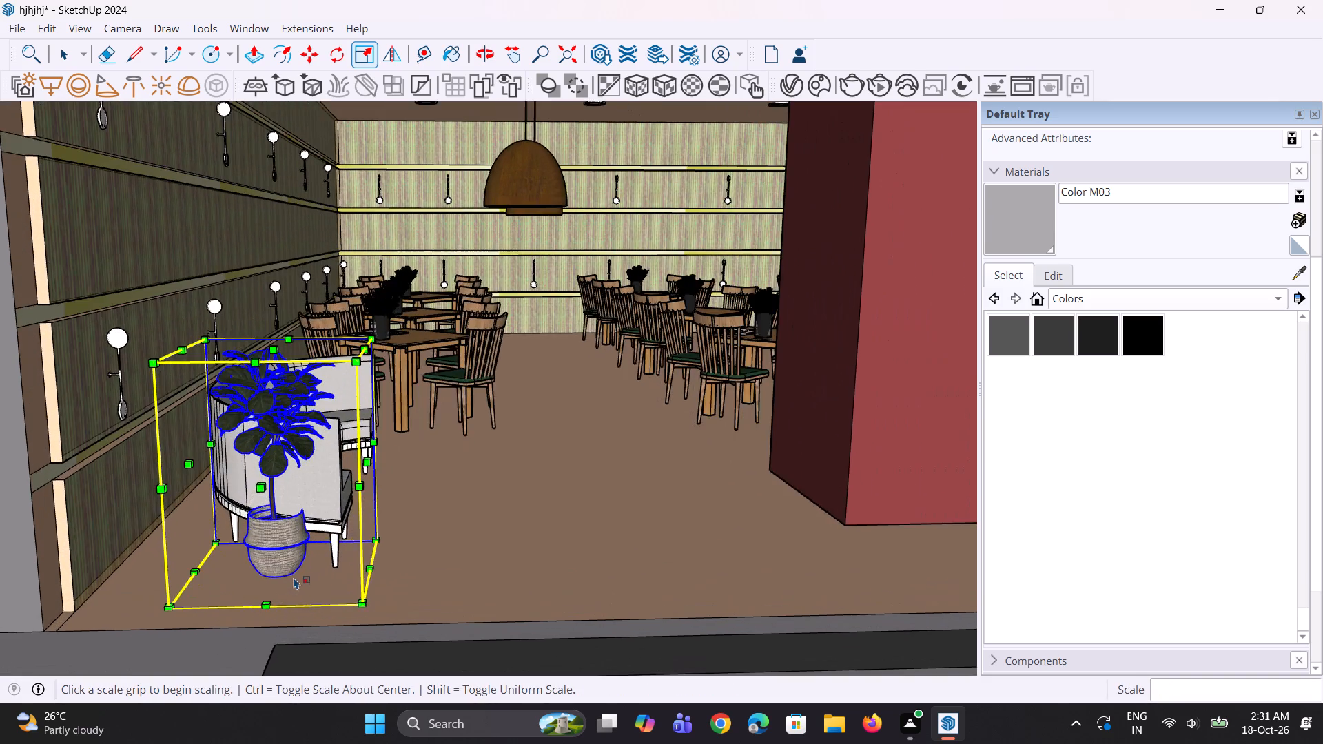
# Move the curved sofa behind the potted plant about 1' away from the plant, further into the dining hall.
pyautogui.moveTo(305, 573); pyautogui.dragTo(246, 585, button='middle')
pyautogui.press('space')
pyautogui.click(315, 517)
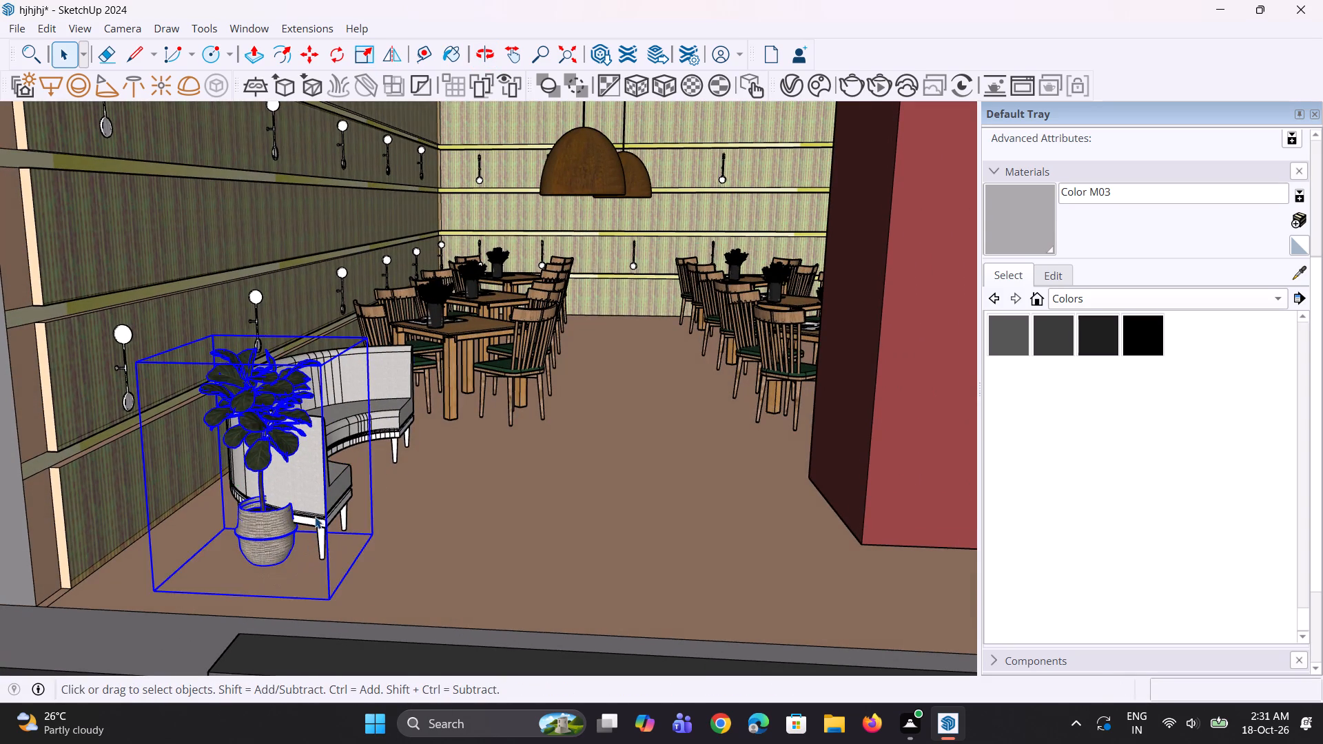
pyautogui.press('m')
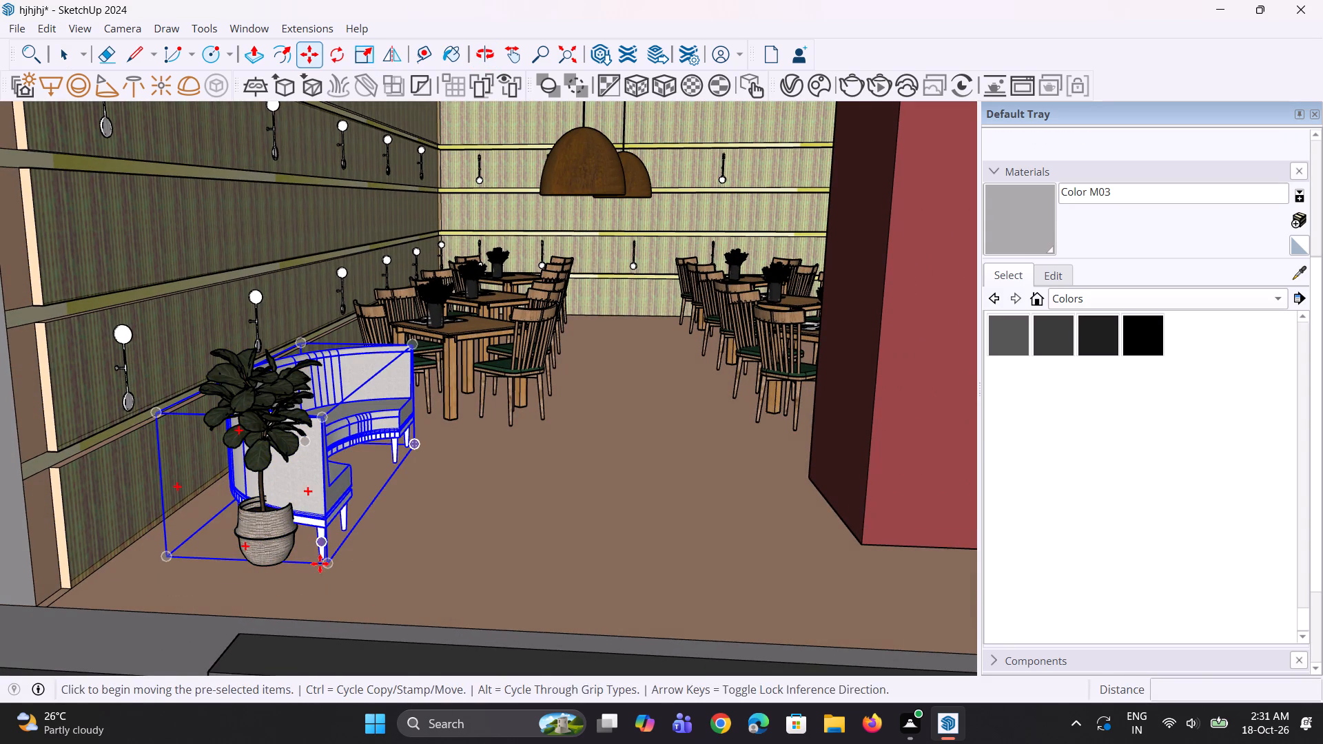
pyautogui.click(322, 563)
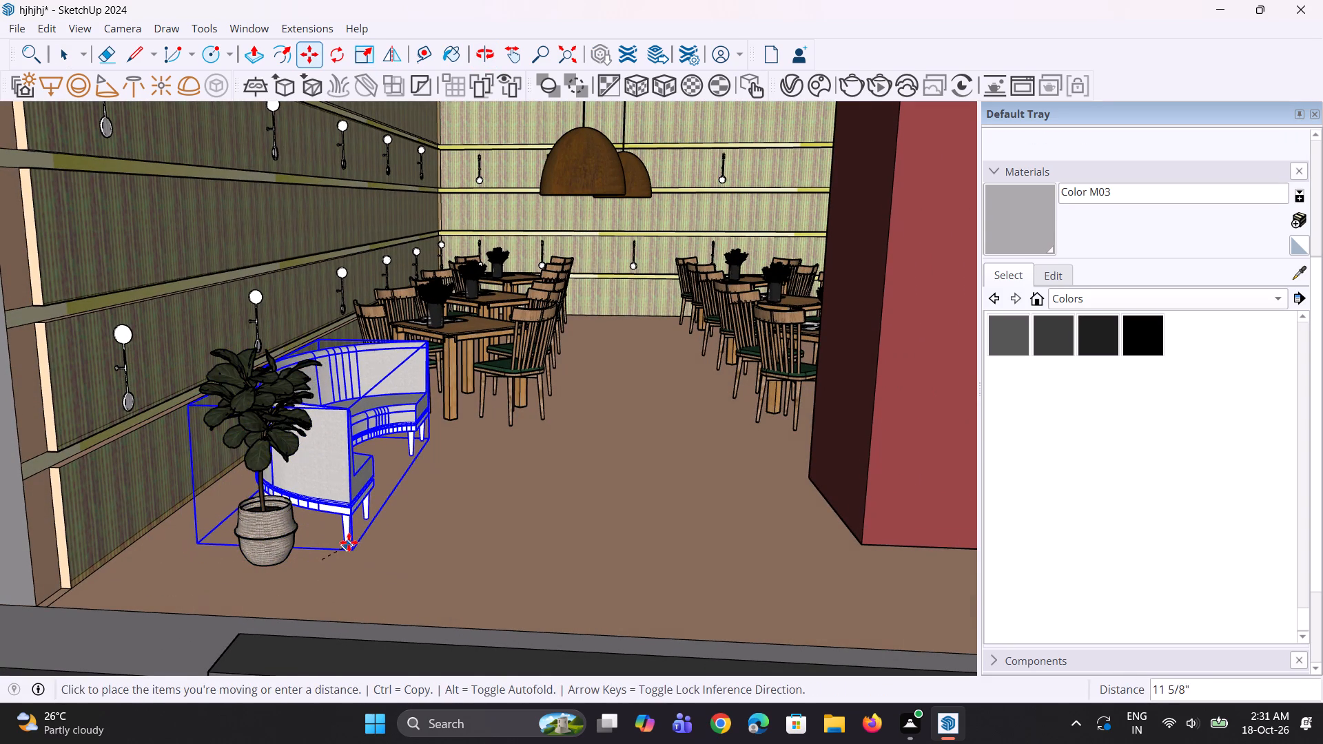
pyautogui.click(349, 542)
pyautogui.middleClick(349, 542)
pyautogui.press('space')
pyautogui.press('space')
pyautogui.scroll(-4, 261, 533)
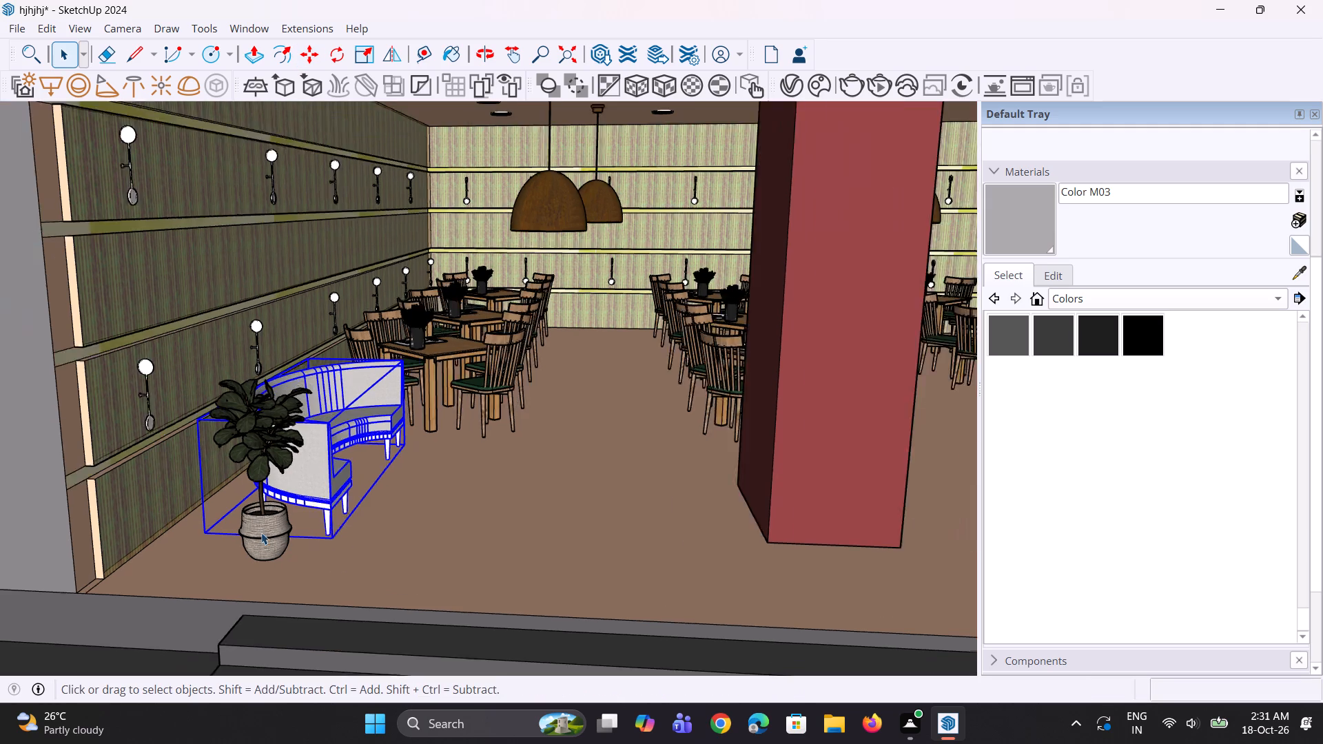
pyautogui.scroll(-5, 261, 533)
# Copy the potted plant about 25' along the red axis, to the curved sofa on the opposite side of the dining hall.
pyautogui.moveTo(313, 555); pyautogui.dragTo(384, 561, button='middle')
pyautogui.moveTo(320, 525); pyautogui.dragTo(278, 541, button='middle')
pyautogui.click(306, 570)
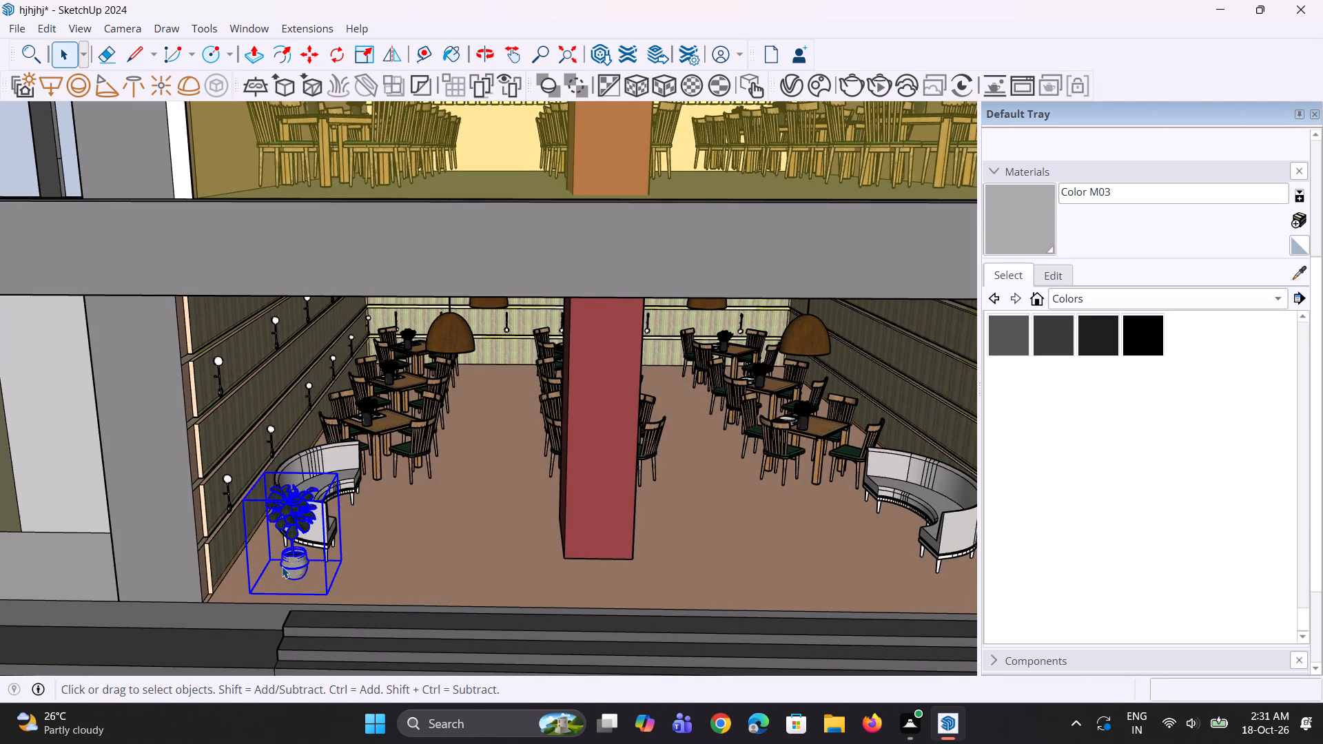
pyautogui.scroll(2, 282, 566)
pyautogui.press('m')
pyautogui.keyDown('ctrl'); pyautogui.click(281, 566); pyautogui.keyUp('ctrl')
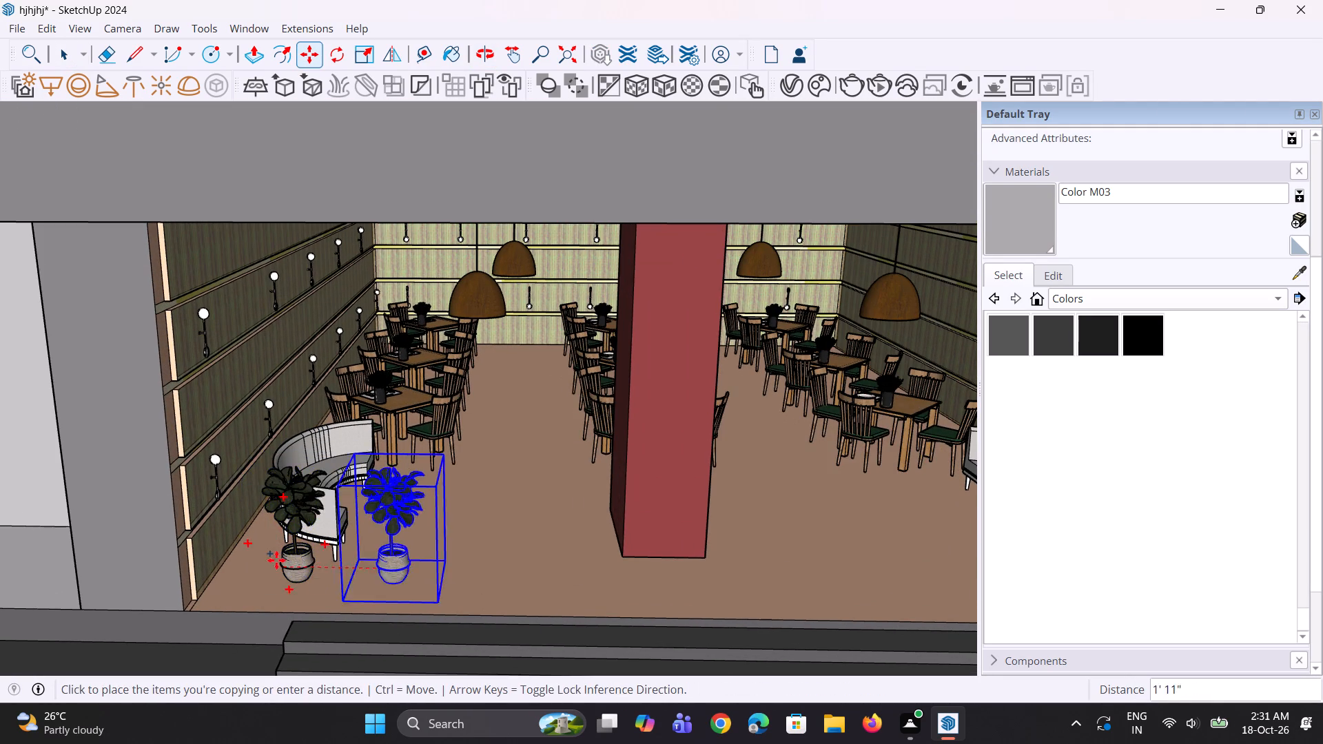
pyautogui.scroll(-5, 268, 560)
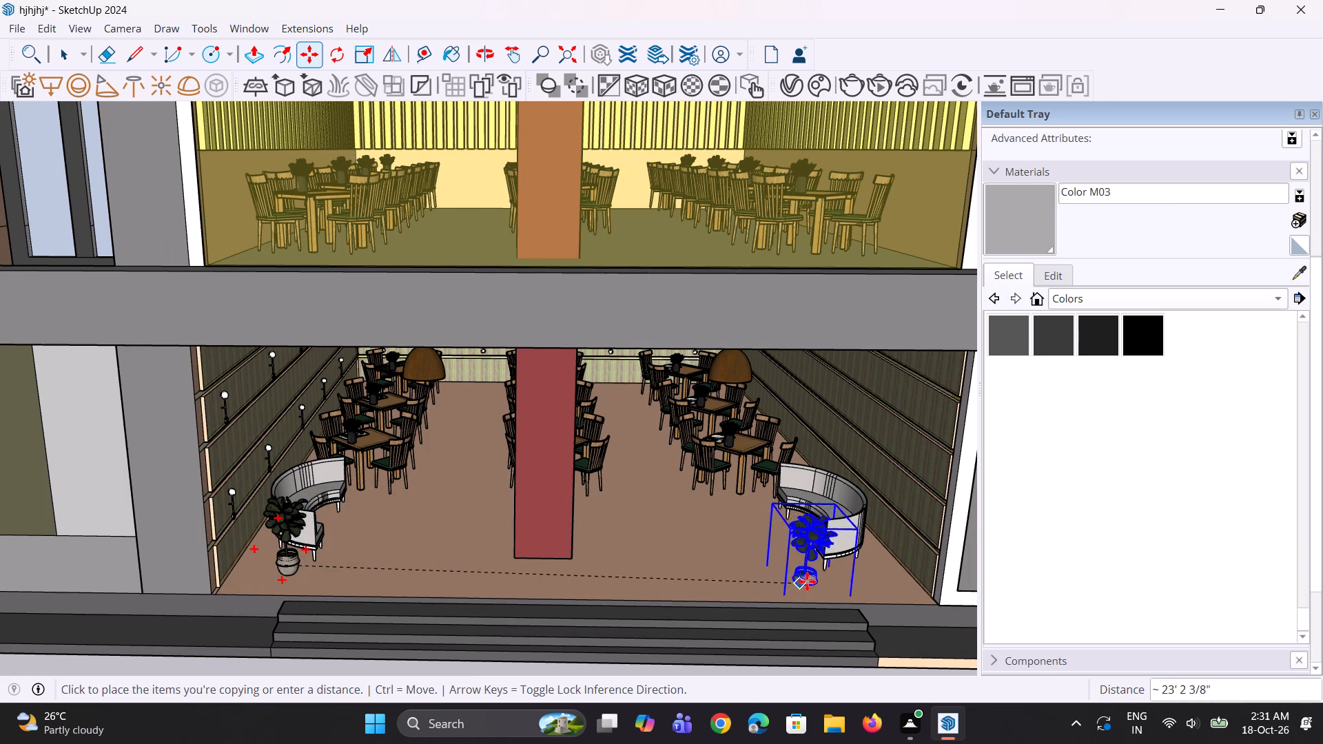
pyautogui.click(867, 570)
pyautogui.moveTo(816, 587); pyautogui.dragTo(771, 584, button='middle')
pyautogui.press('space')
pyautogui.press('space')
# Move the copied potted plant about 1' 1" towards the nearby side wall, clear of the curved sofa.
pyautogui.scroll(4, 850, 584)
pyautogui.press('m')
pyautogui.click(842, 585)
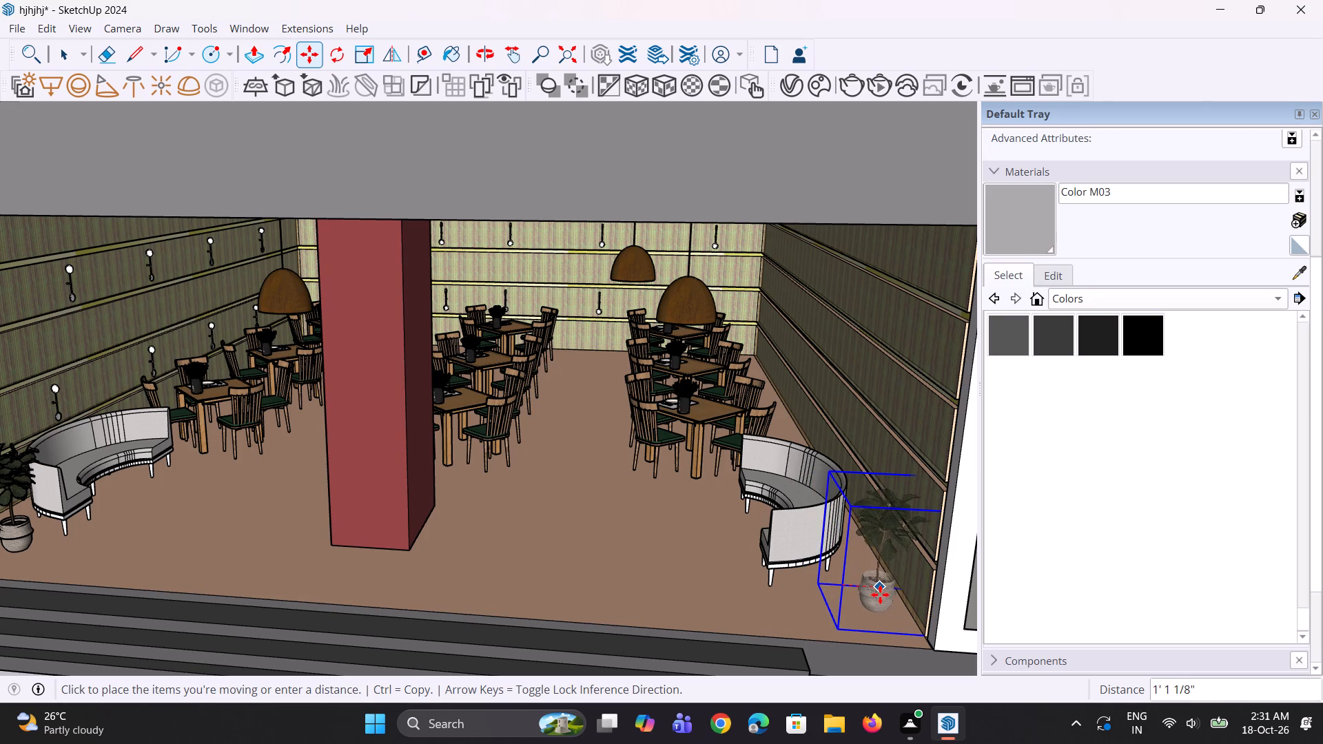
pyautogui.click(876, 597)
pyautogui.scroll(-5, 822, 641)
pyautogui.press('space')
pyautogui.press('space')
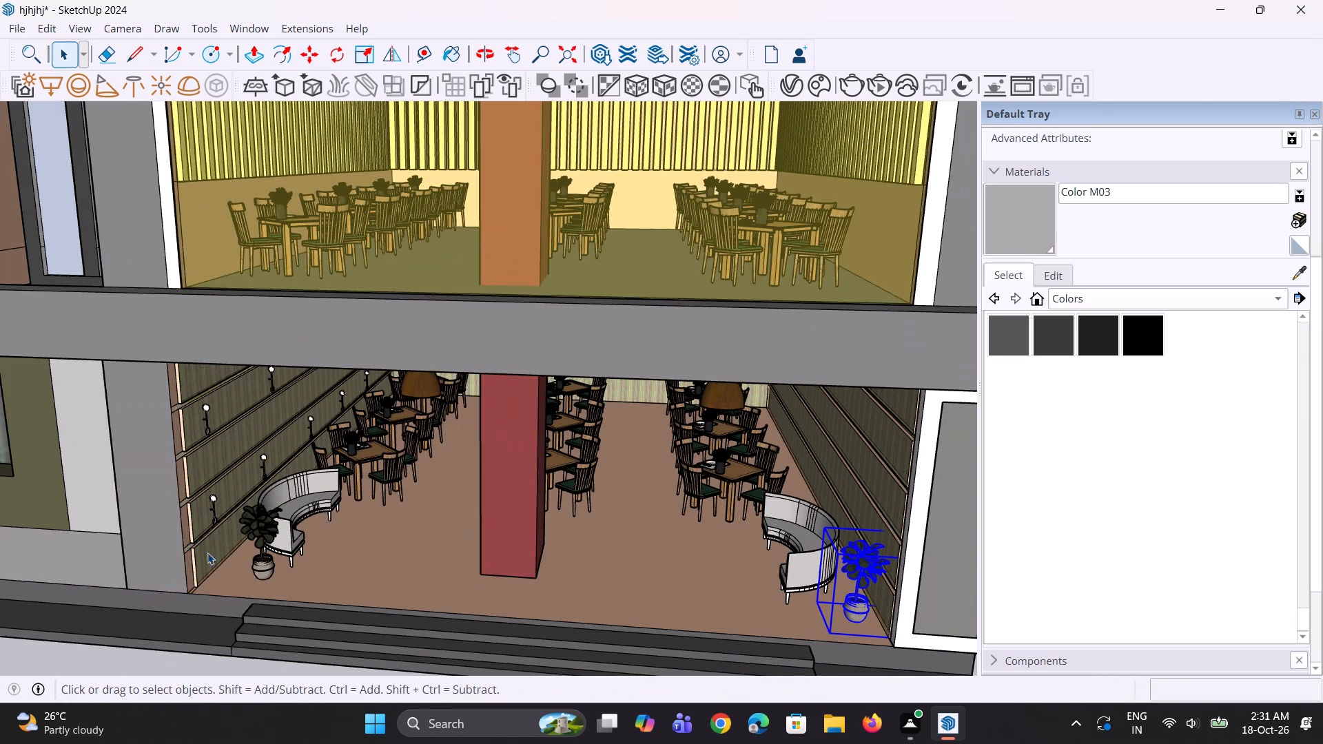
# Move the original potted plant about 1' 6" along the red axis, towards the side wall with the wall lamps.
pyautogui.scroll(2, 198, 551)
pyautogui.click(275, 562)
pyautogui.scroll(5, 276, 591)
pyautogui.press('m')
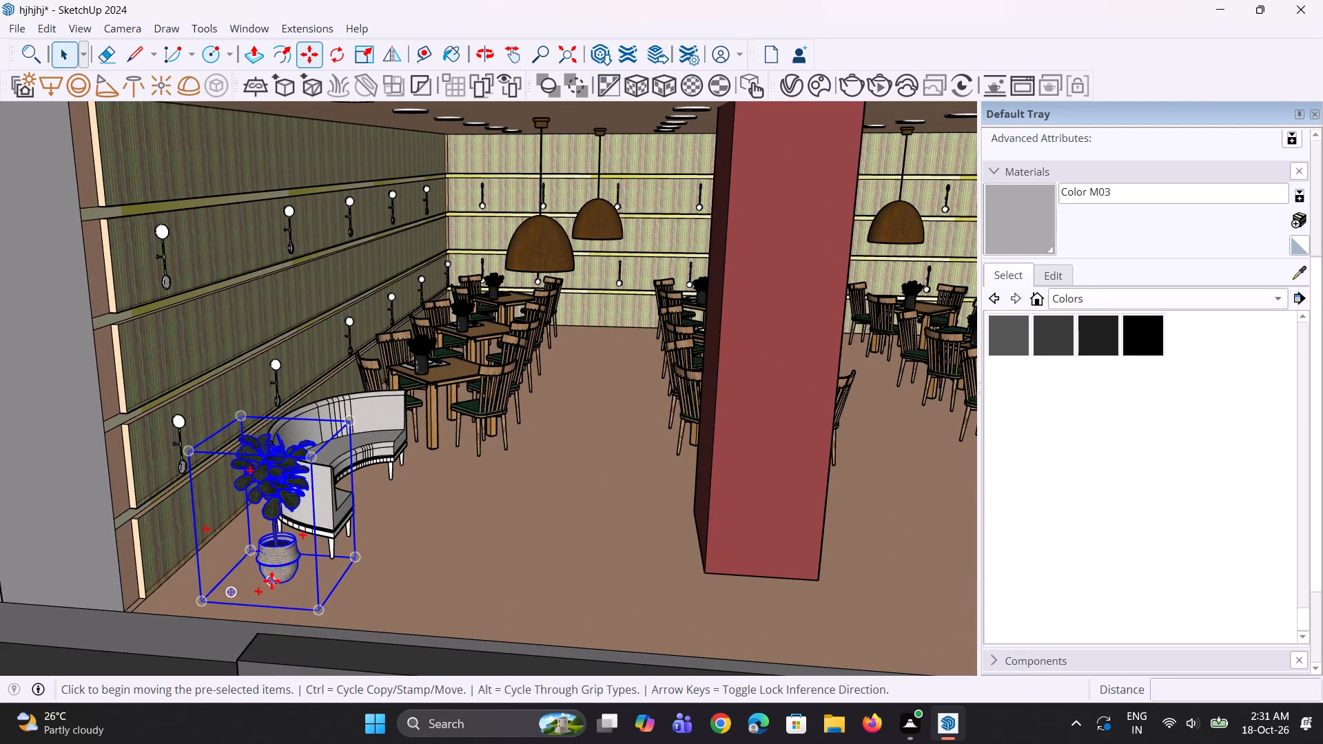
pyautogui.click(271, 581)
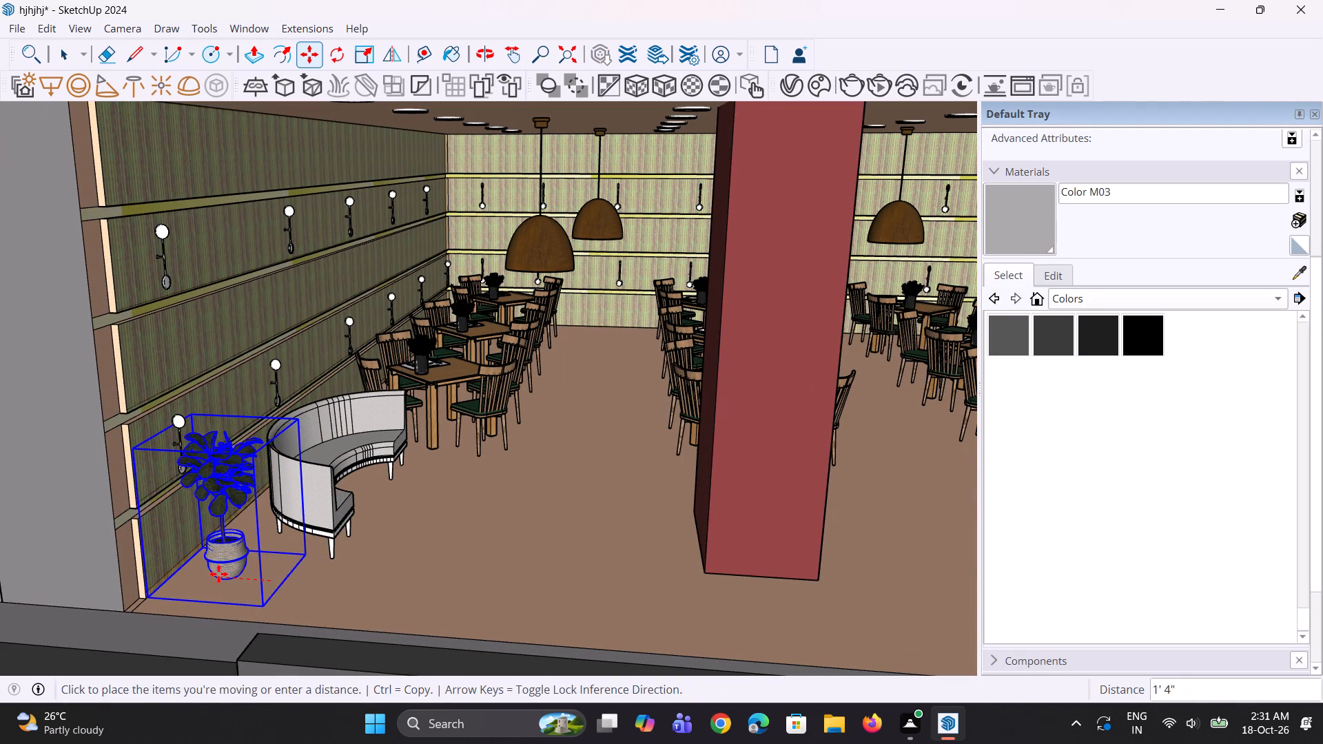
pyautogui.click(212, 575)
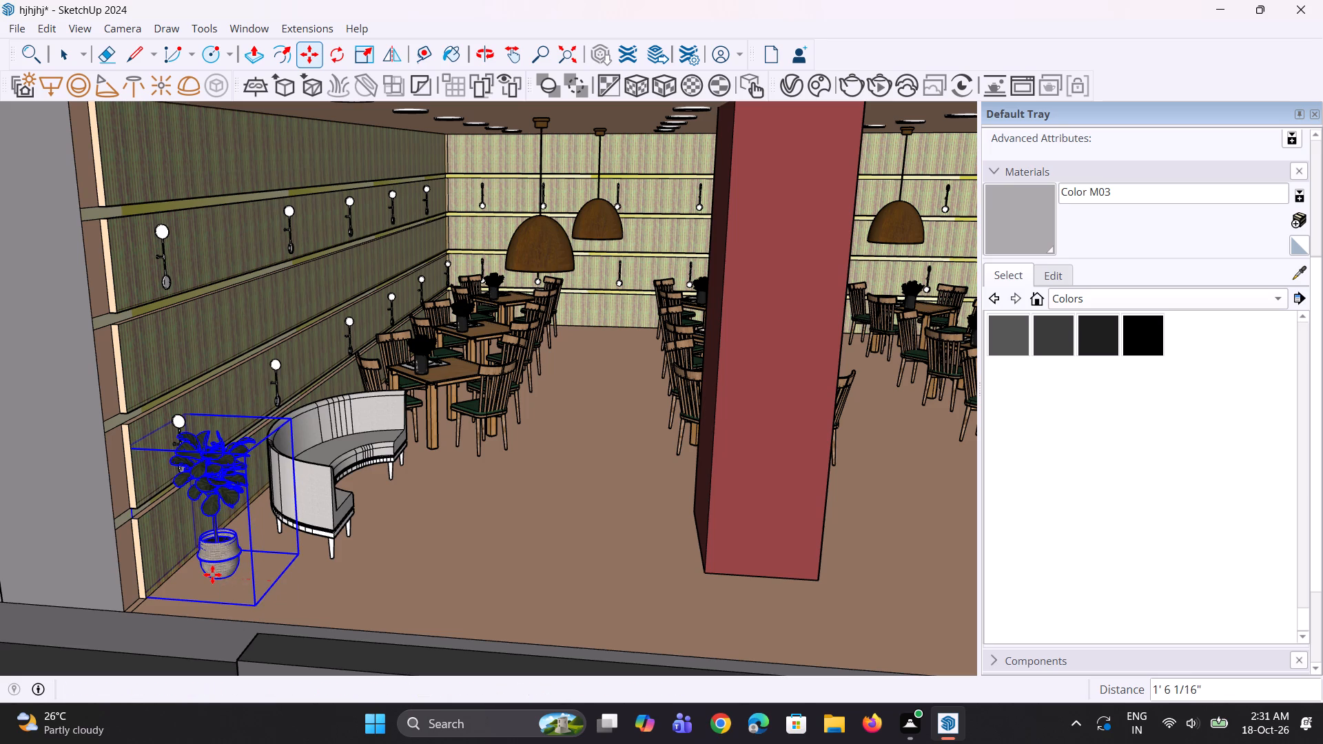
pyautogui.scroll(-10, 205, 540)
pyautogui.moveTo(203, 537); pyautogui.dragTo(285, 531, button='middle')
pyautogui.press('space')
pyautogui.press('space')
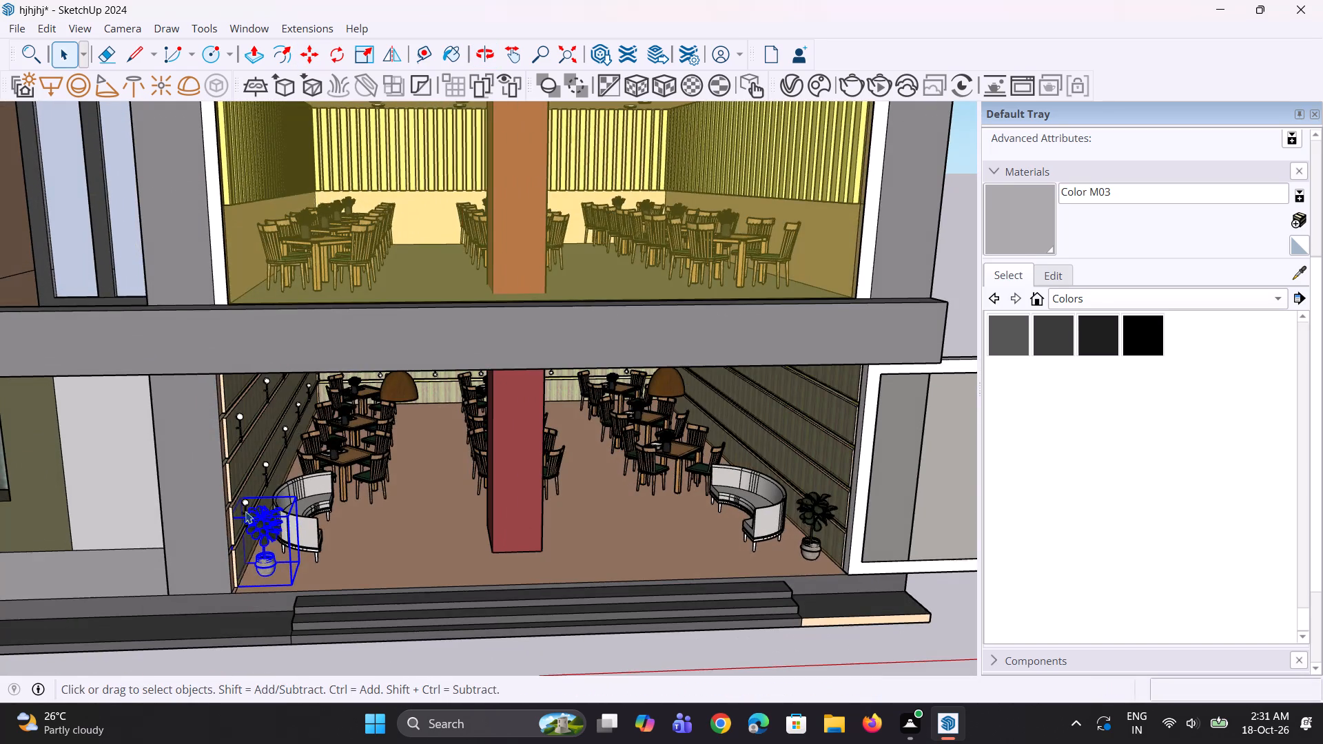
pyautogui.scroll(-4, 227, 502)
pyautogui.press('space')
pyautogui.scroll(-1, 222, 499)
pyautogui.moveTo(222, 498); pyautogui.dragTo(220, 451, button='middle')
pyautogui.scroll(6, 223, 477)
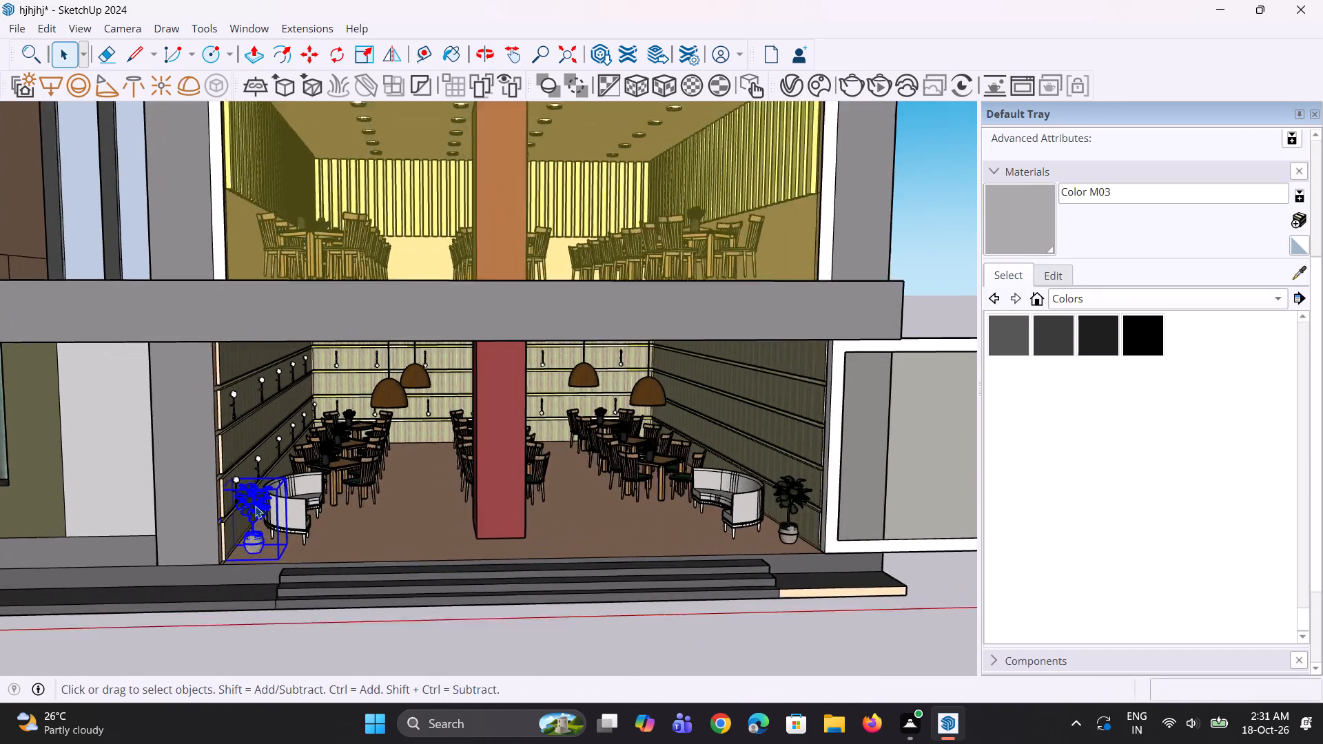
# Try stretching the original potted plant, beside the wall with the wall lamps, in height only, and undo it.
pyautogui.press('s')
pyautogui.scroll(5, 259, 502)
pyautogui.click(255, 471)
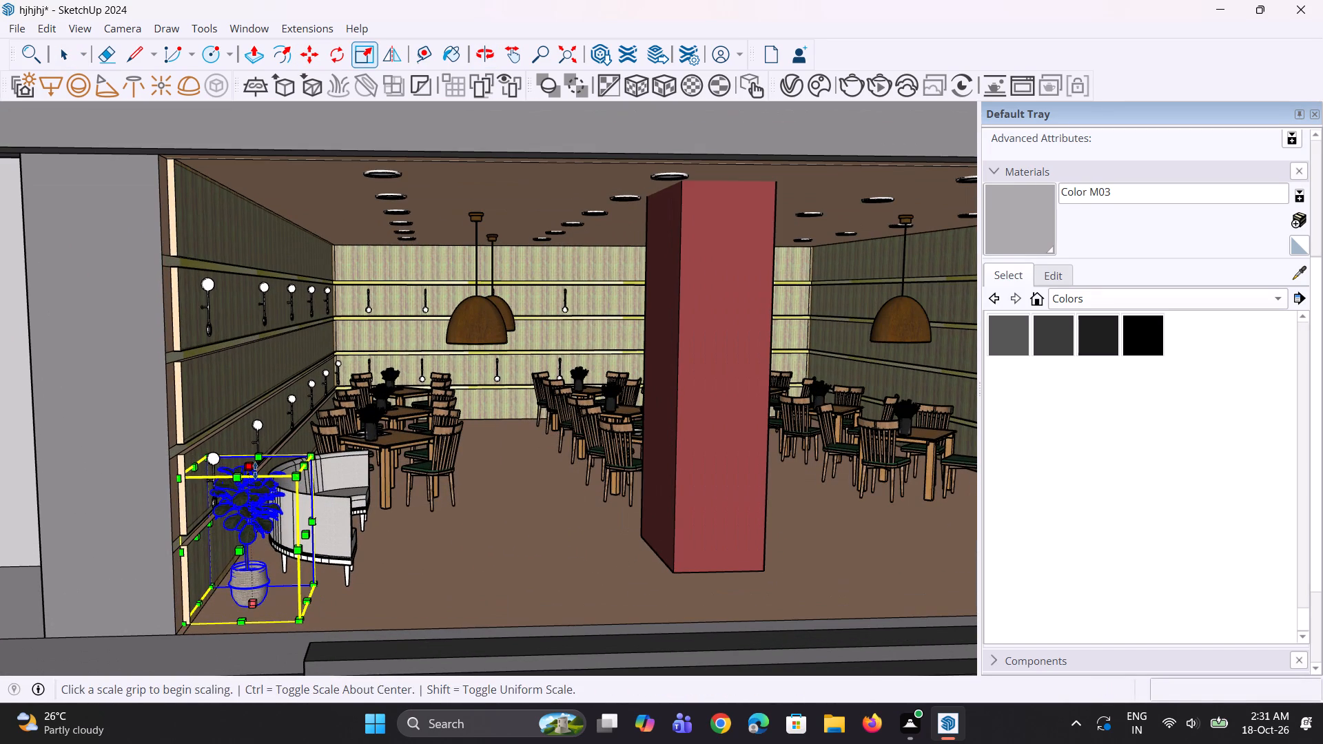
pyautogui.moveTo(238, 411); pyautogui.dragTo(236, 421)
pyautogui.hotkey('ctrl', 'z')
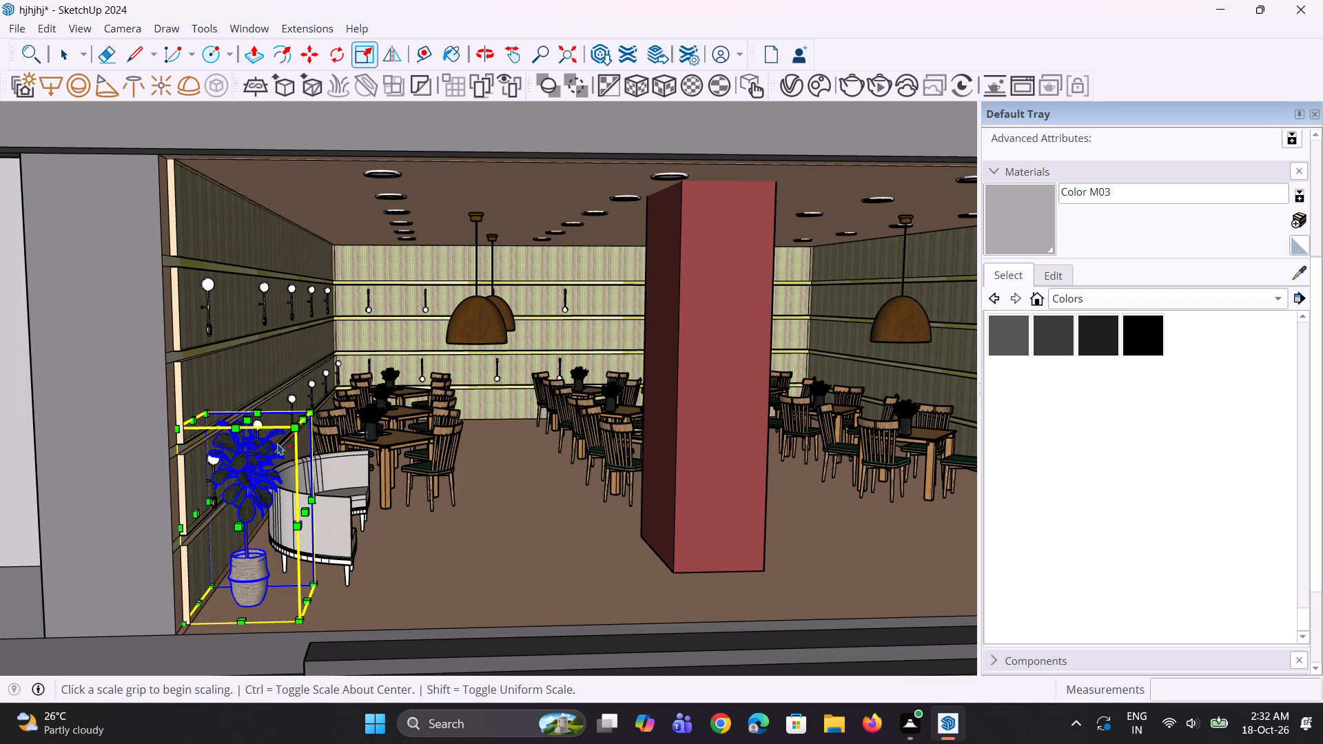
# Scale up the original potted plant, beside the wall with the wall lamps, uniformly from its corner.
pyautogui.click(314, 455)
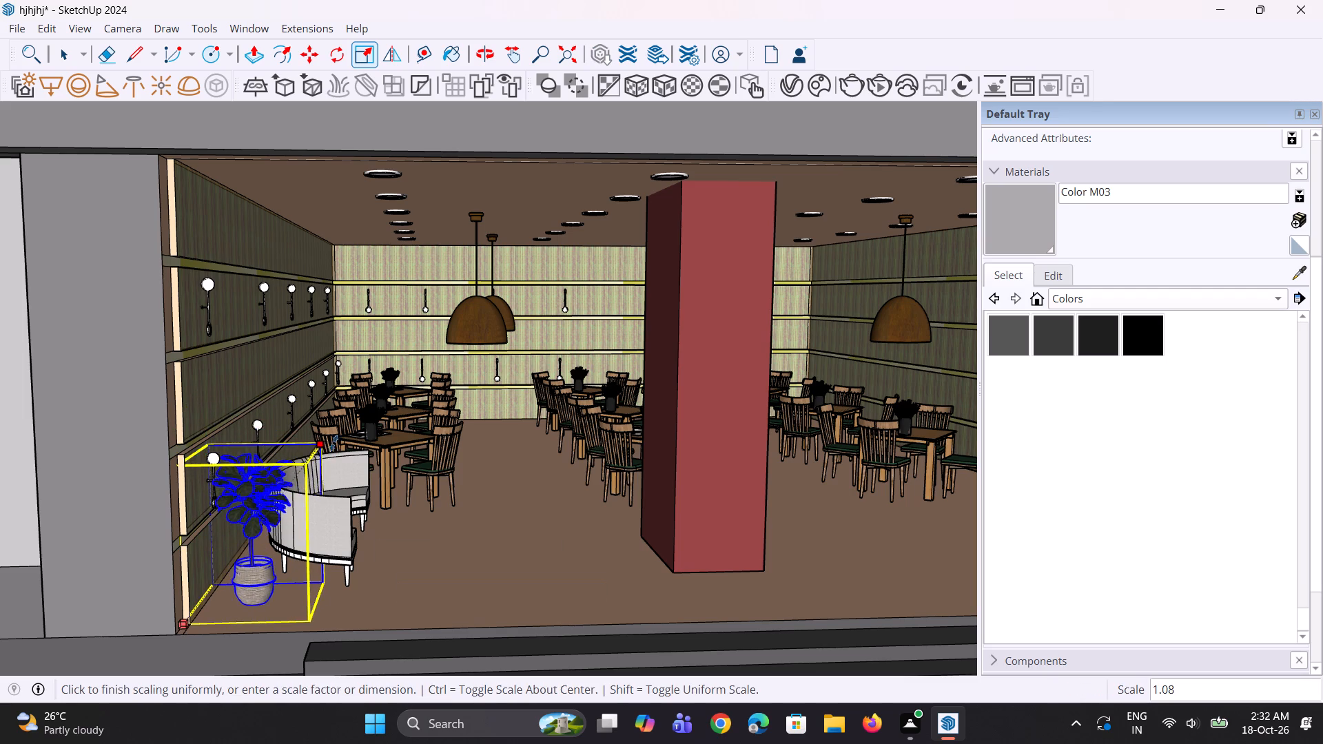
pyautogui.click(357, 423)
pyautogui.moveTo(255, 572); pyautogui.dragTo(206, 577, button='middle')
pyautogui.scroll(-5, 207, 577)
pyautogui.moveTo(238, 570); pyautogui.dragTo(249, 568, button='middle')
pyautogui.press('space')
pyautogui.press('space')
pyautogui.press('space')
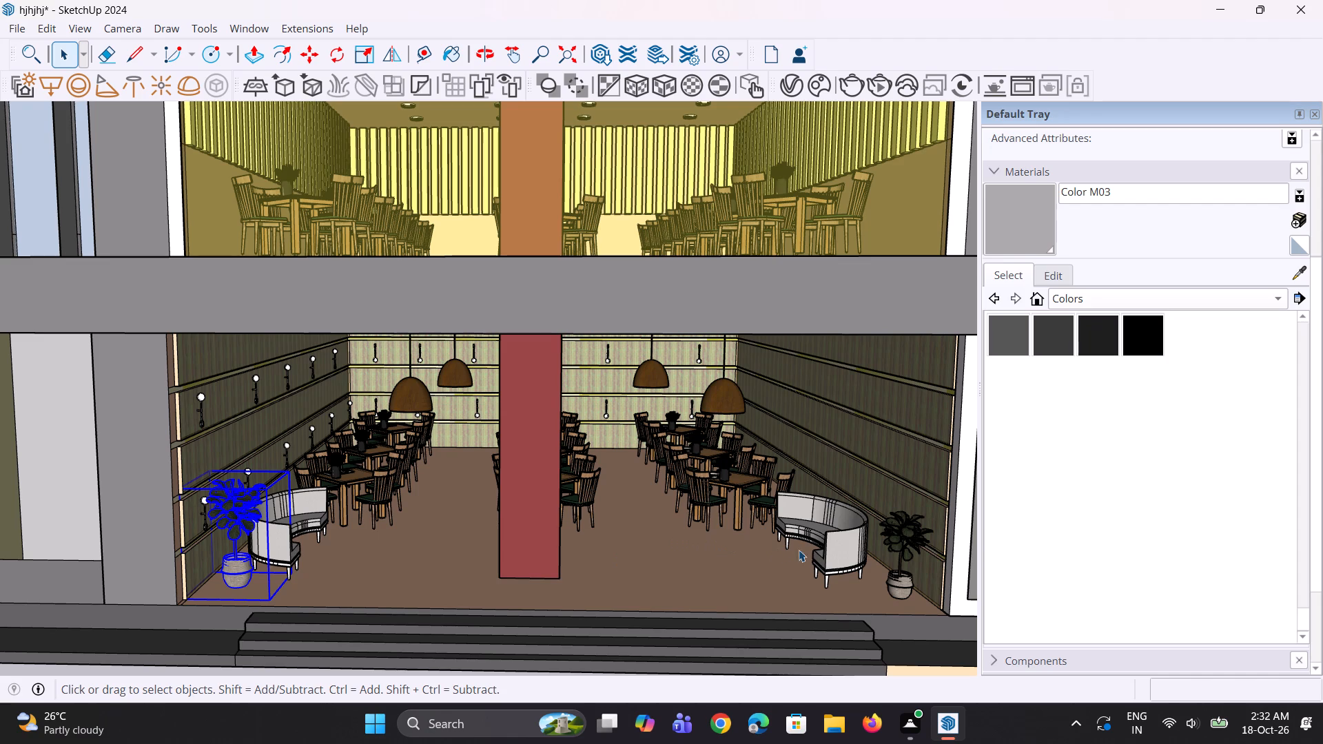
# Scale up the copied potted plant, on the opposite side of the dining hall, uniformly by a factor of about 1.41.
pyautogui.click(905, 574)
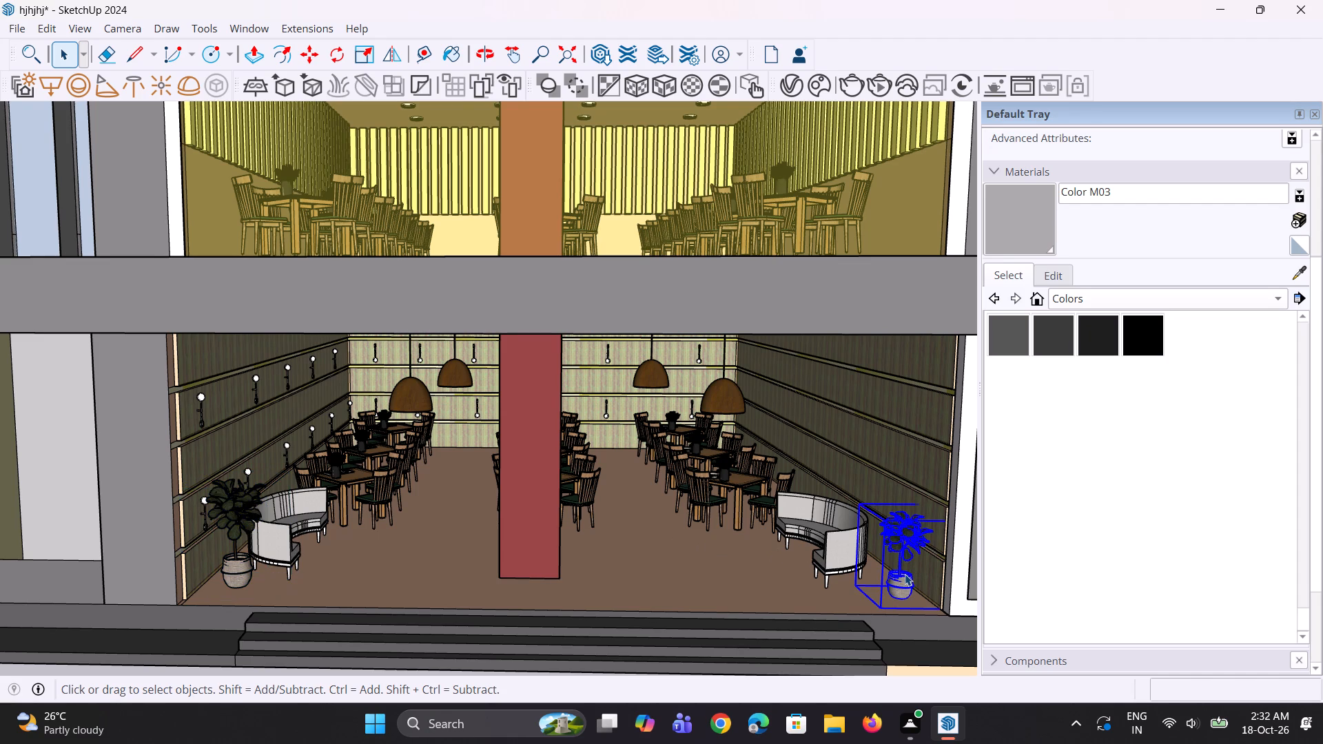
pyautogui.press('s')
pyautogui.scroll(2, 892, 550)
pyautogui.click(853, 498)
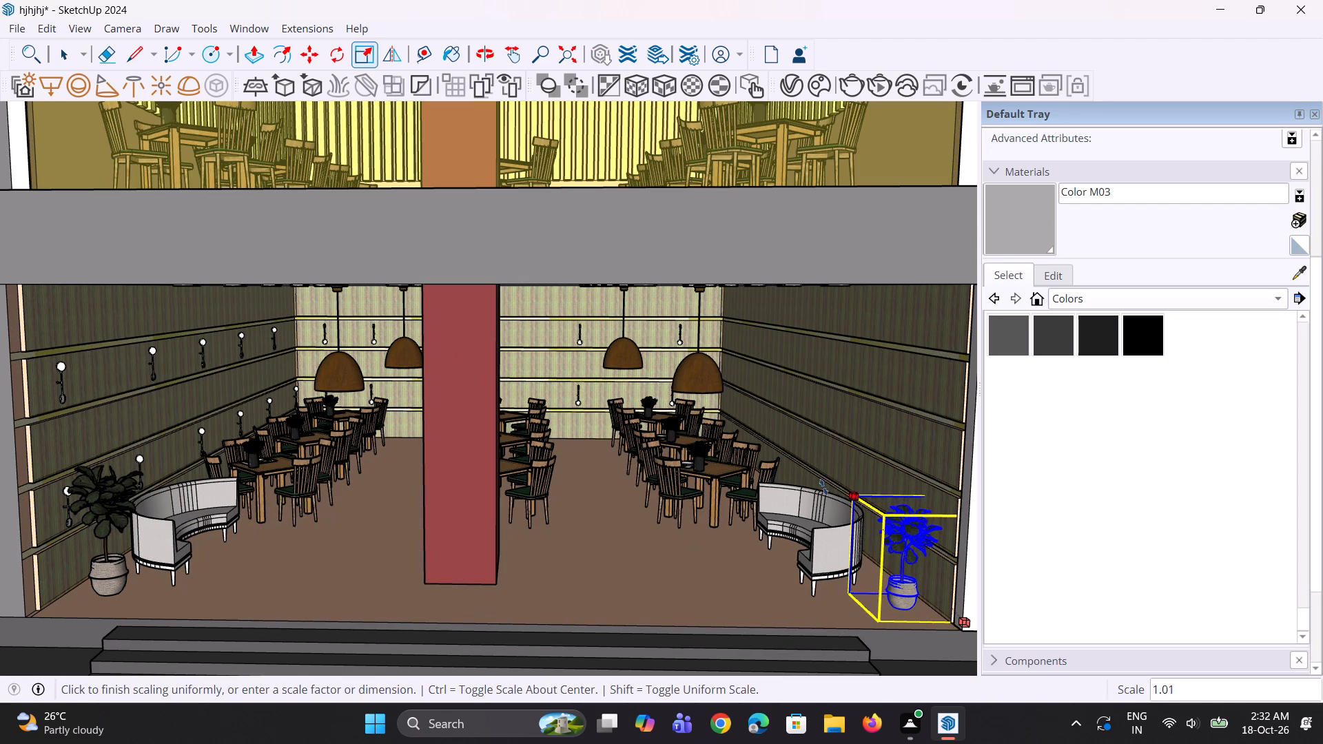
pyautogui.click(795, 462)
pyautogui.press('space')
pyautogui.press('space')
pyautogui.scroll(-4, 686, 579)
pyautogui.scroll(-2, 414, 575)
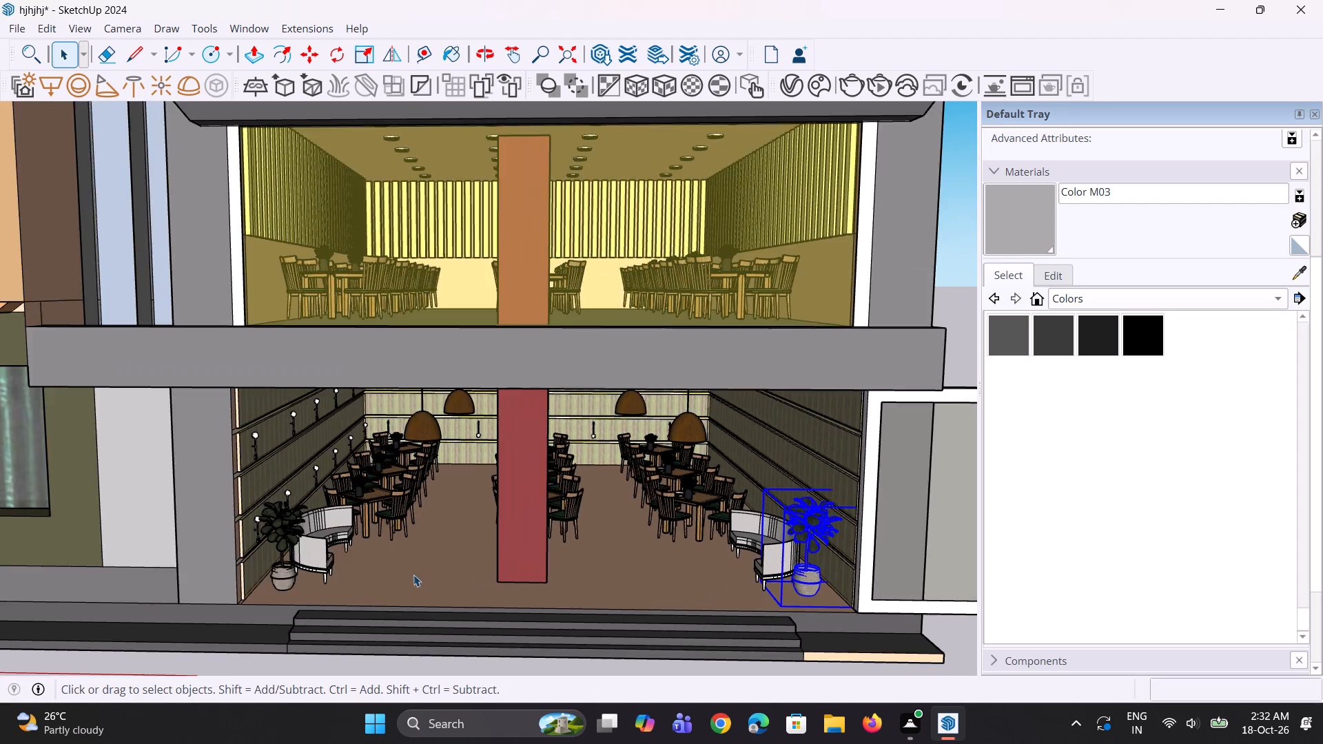
pyautogui.scroll(-6, 413, 575)
pyautogui.click(745, 439)
# Move the enlarged copy of the potted plant about 6 7/16" towards the nearby side wall, away from the curved sofa.
pyautogui.scroll(6, 648, 549)
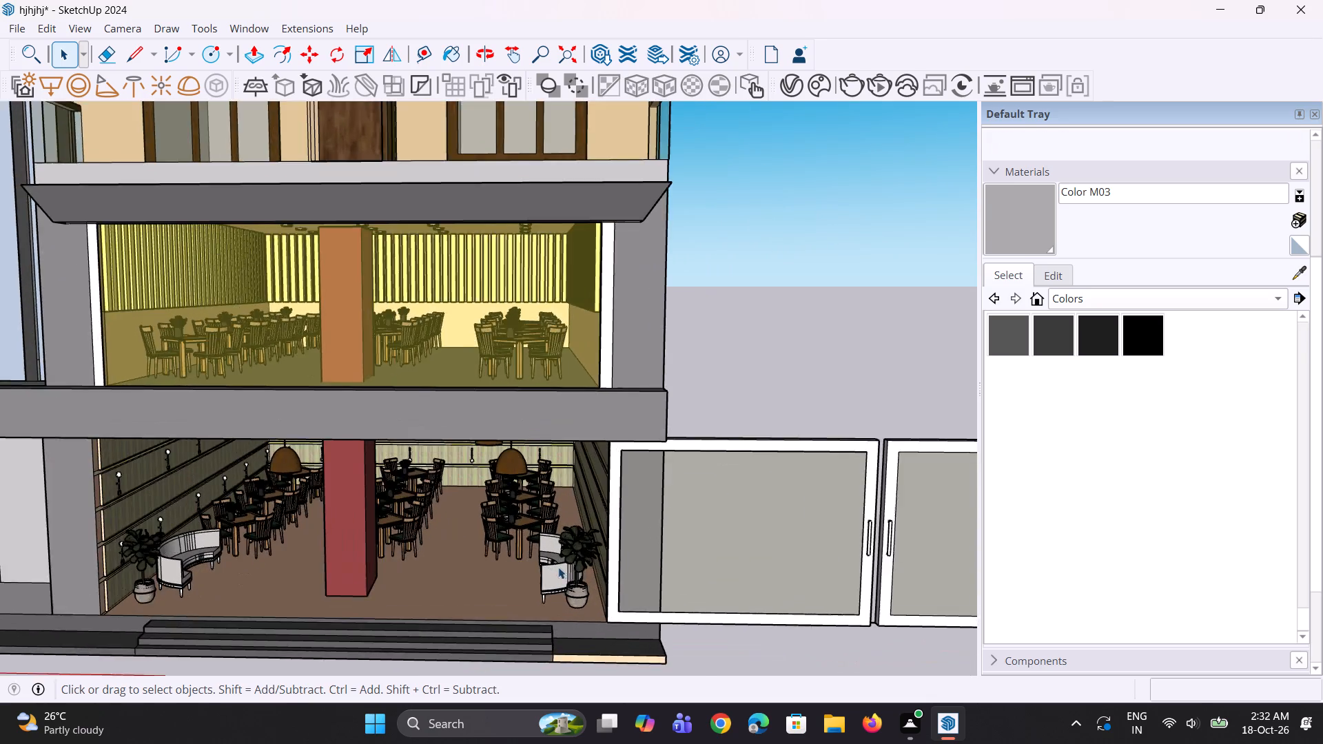
pyautogui.scroll(6, 559, 586)
pyautogui.click(582, 602)
pyautogui.scroll(2, 588, 621)
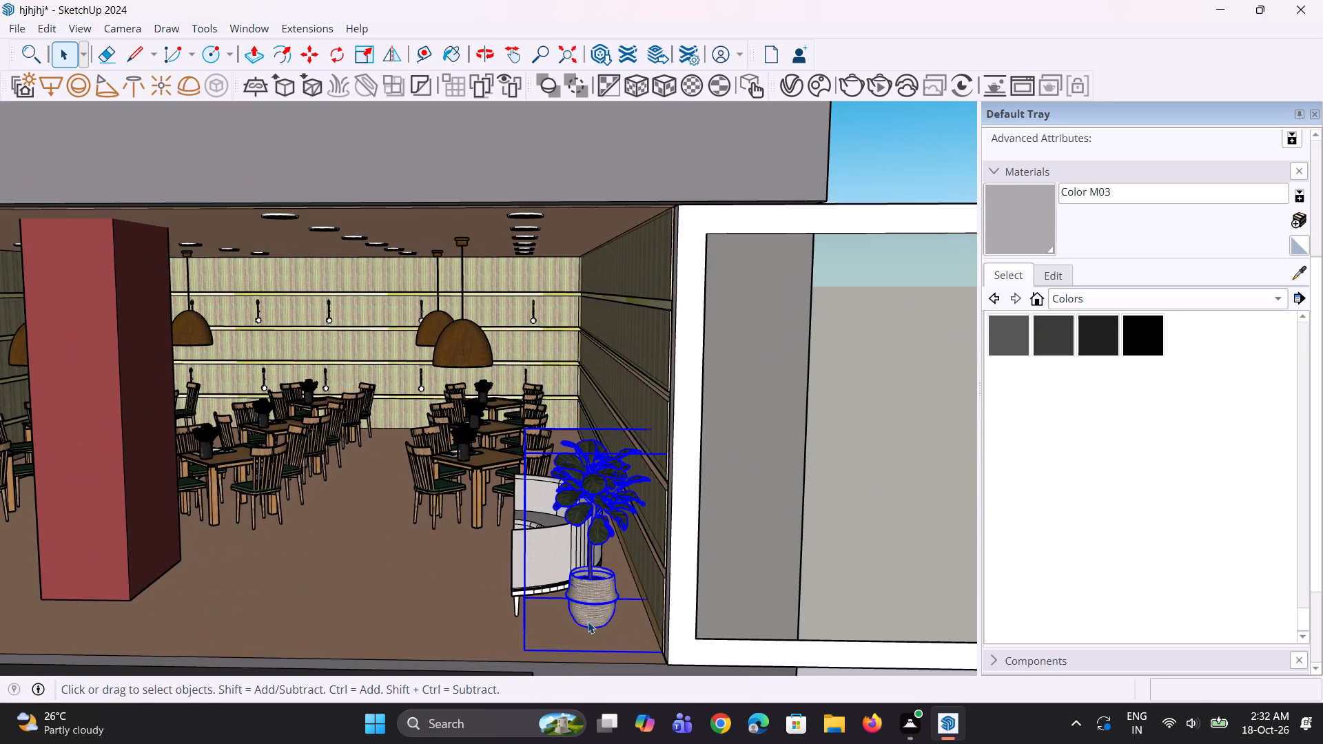
pyautogui.press('m')
pyautogui.click(587, 619)
pyautogui.click(607, 617)
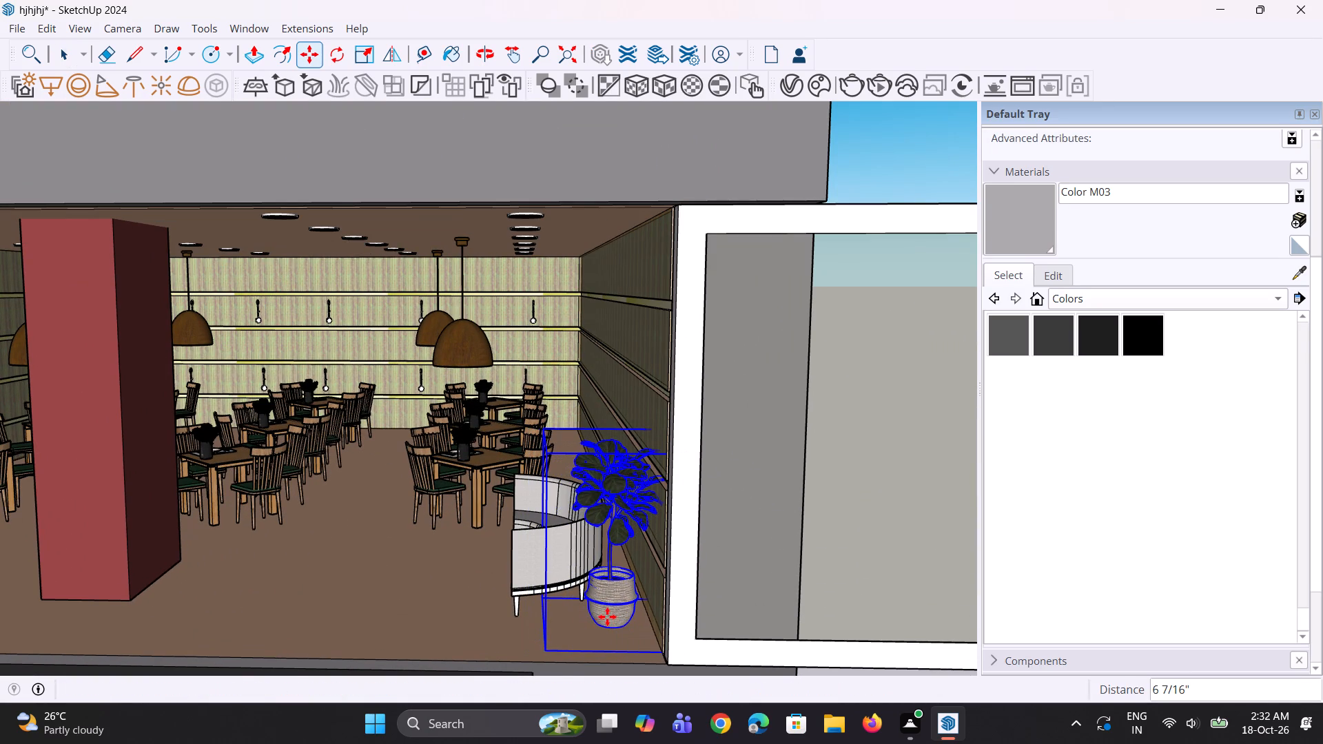
pyautogui.scroll(-5, 589, 608)
pyautogui.press('space')
pyautogui.press('space')
pyautogui.scroll(-2, 587, 590)
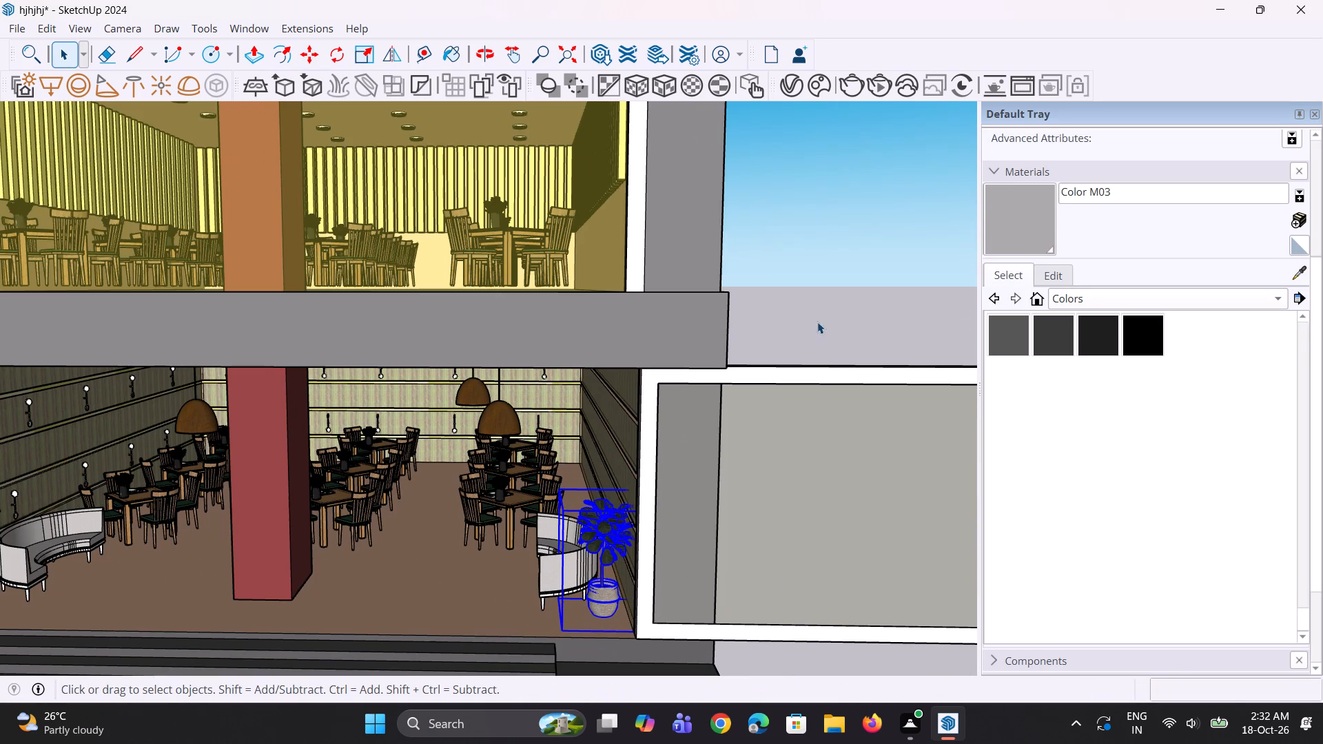
pyautogui.click(817, 322)
pyautogui.scroll(-4, 550, 579)
pyautogui.moveTo(535, 587); pyautogui.dragTo(558, 580, button='middle')
pyautogui.scroll(3, 558, 580)
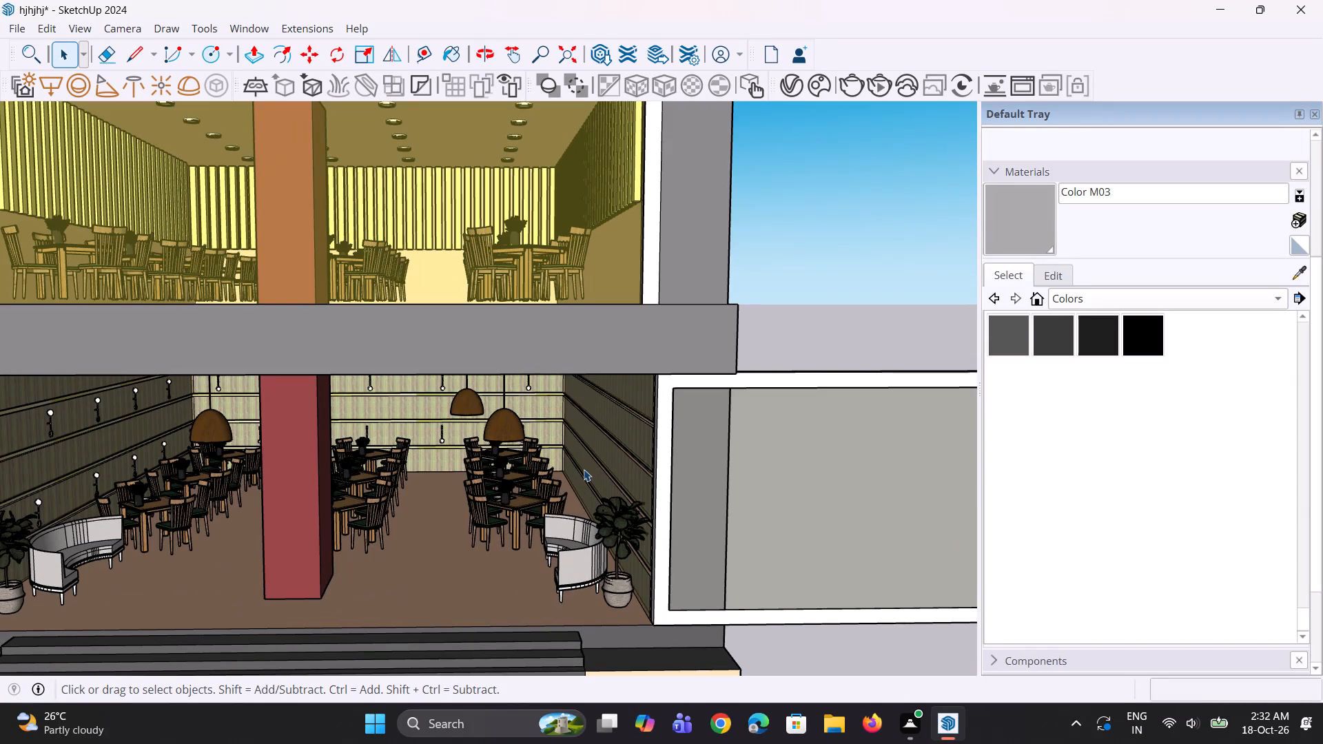
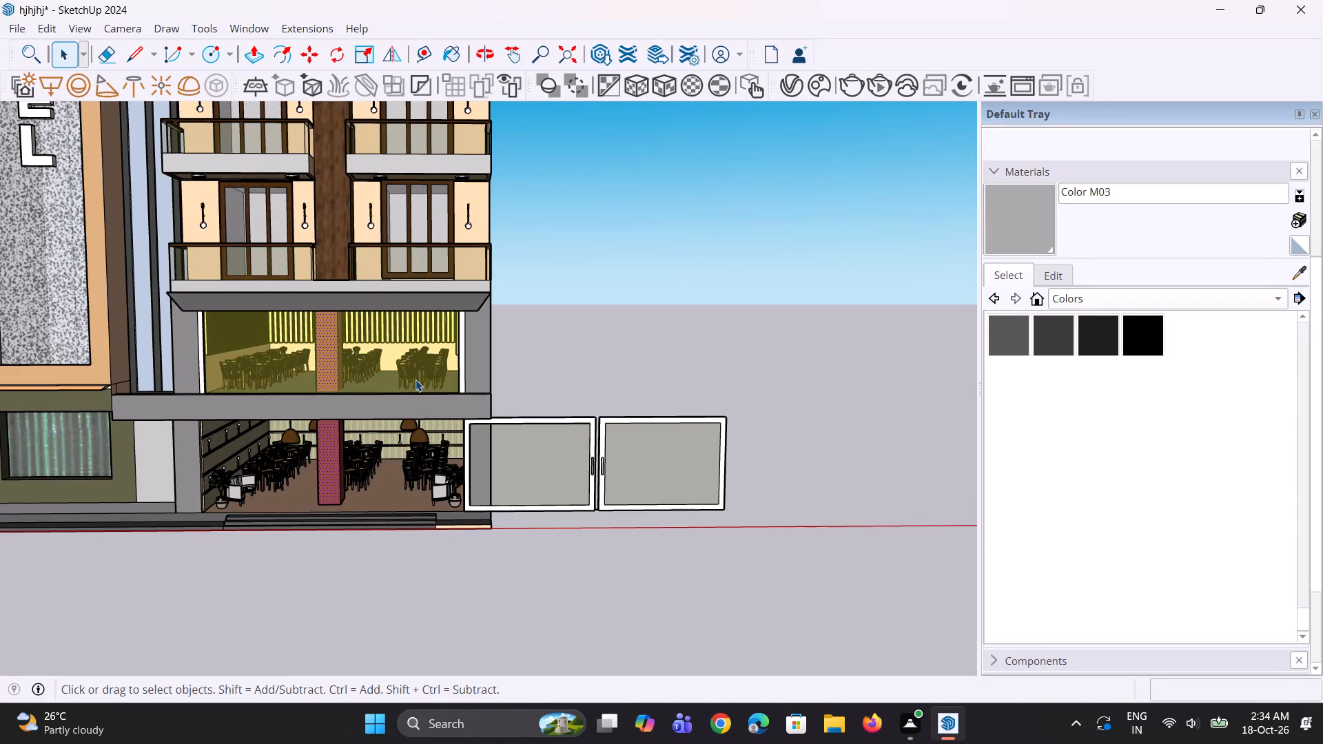
# Move the white-framed double glass door panel from beside the building back into the ground-floor dining hall's front opening.
pyautogui.scroll(-2, 425, 367)
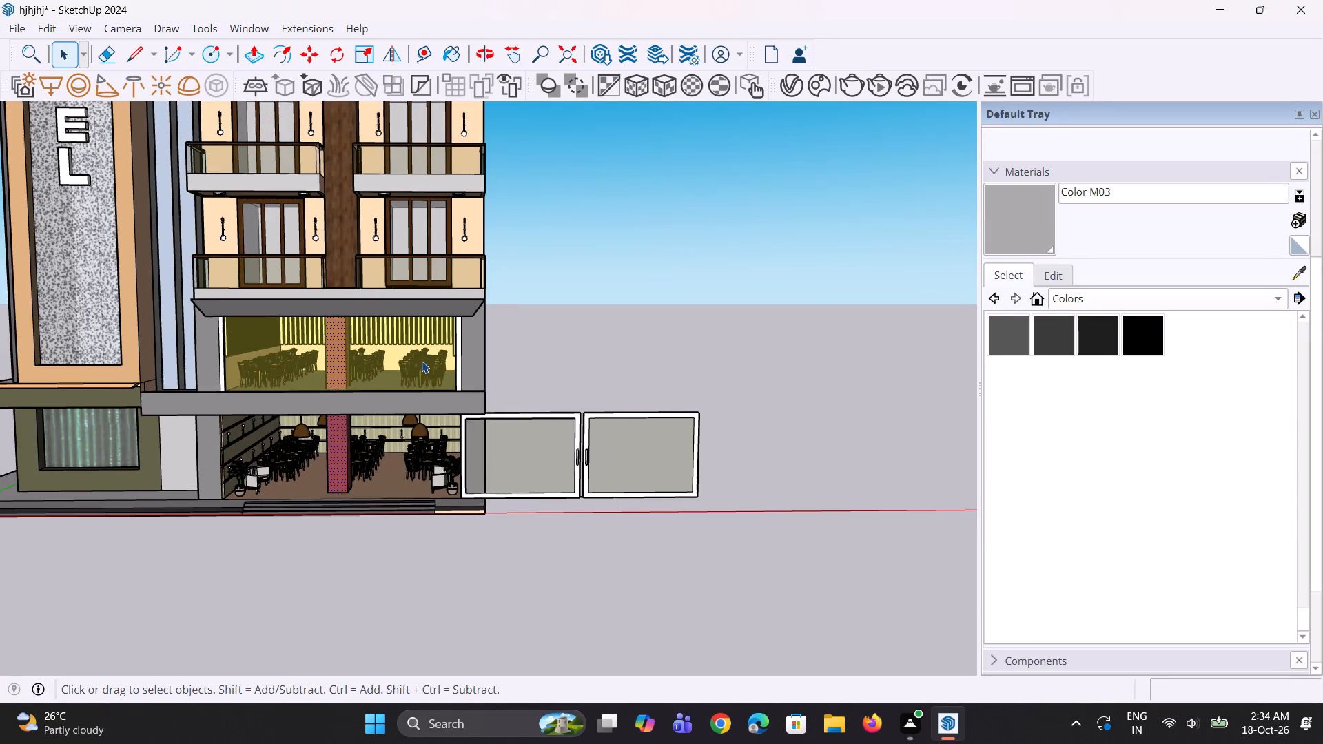
pyautogui.scroll(-1, 422, 361)
pyautogui.scroll(2, 474, 477)
pyautogui.click(556, 459)
pyautogui.scroll(3, 558, 468)
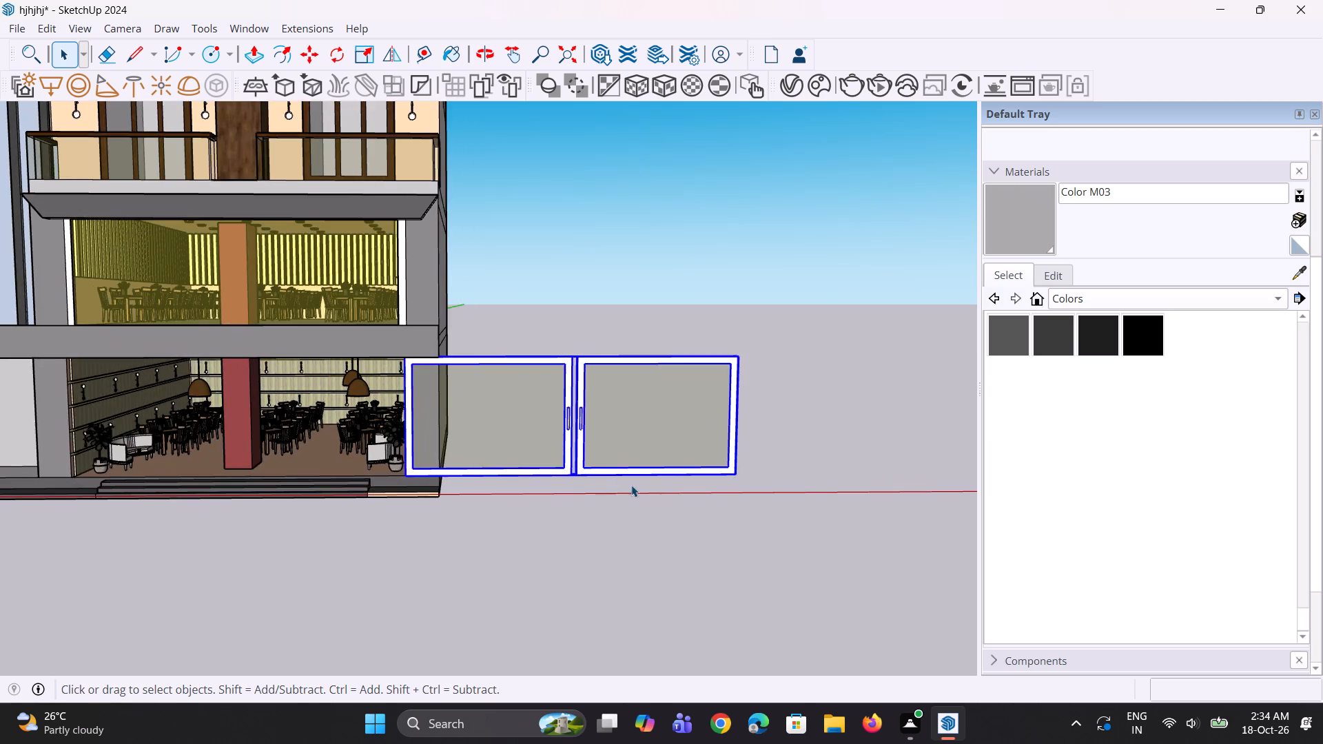
pyautogui.scroll(3, 639, 485)
pyautogui.scroll(1, 718, 473)
pyautogui.scroll(-7, 728, 466)
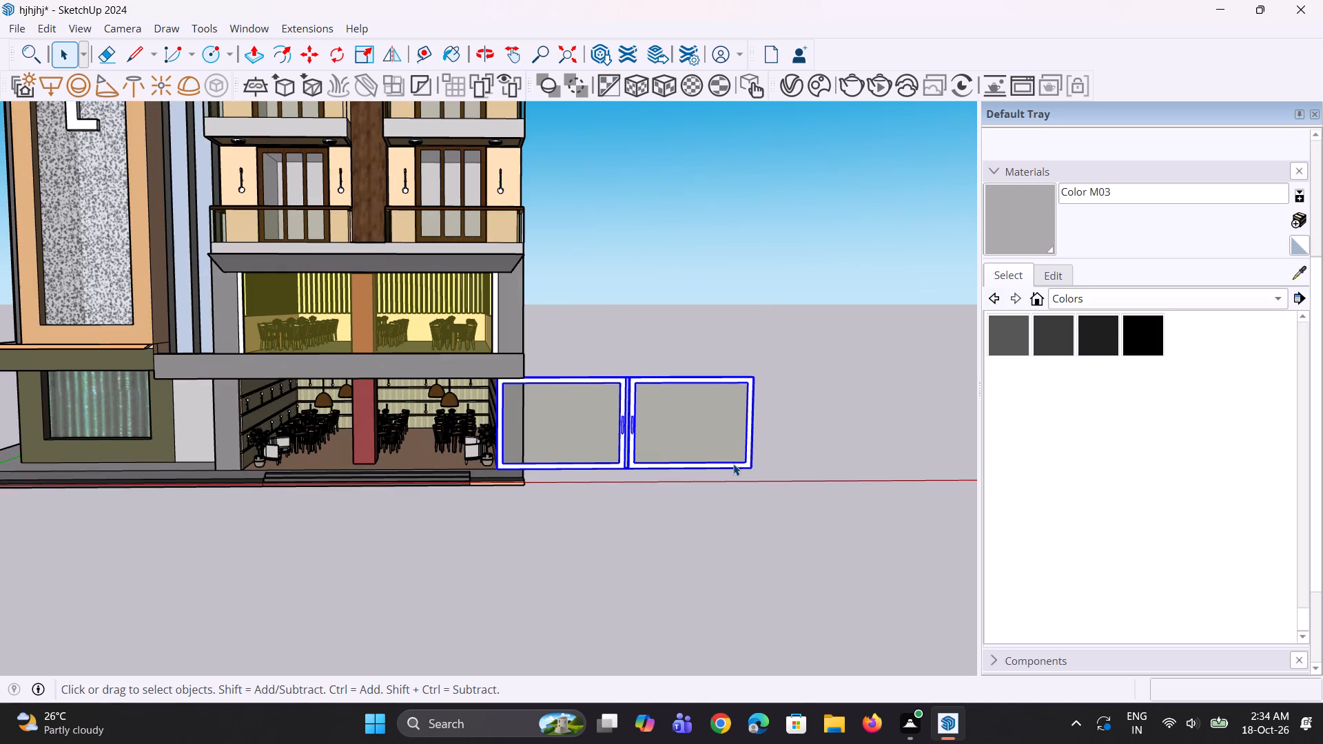
pyautogui.press('m')
pyautogui.click(746, 471)
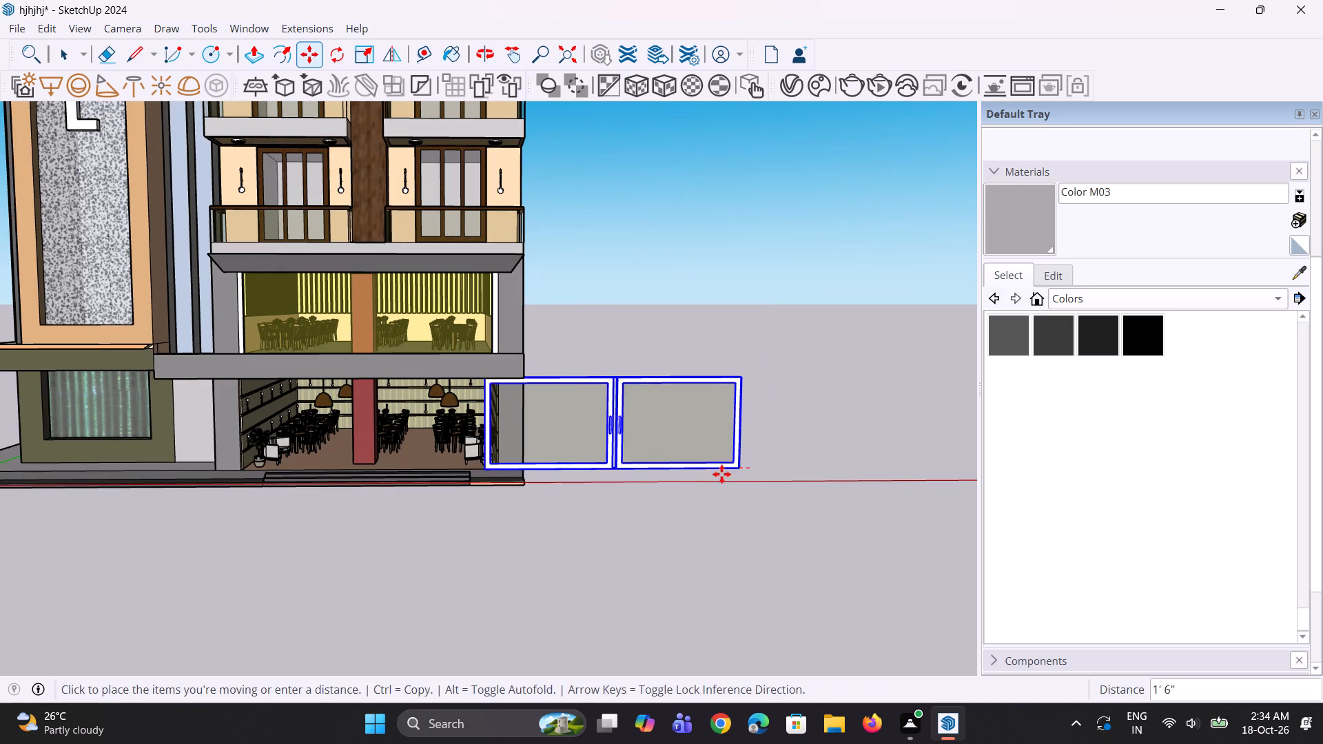
pyautogui.click(501, 466)
pyautogui.press('space')
pyautogui.press('space')
pyautogui.click(555, 457)
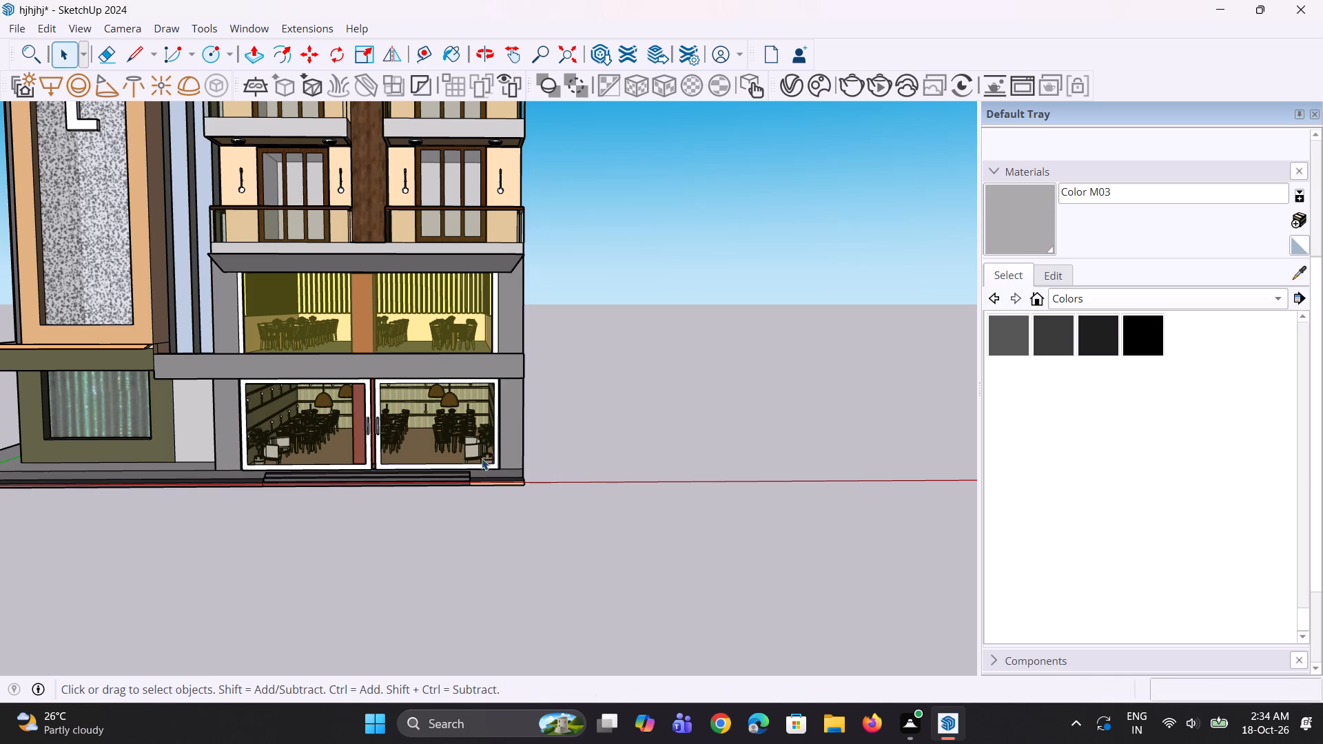
# Push/pull the front faces of the lowest step outward by the same distance, along the curtained window side and below the entrance steps.
pyautogui.moveTo(413, 457); pyautogui.dragTo(455, 471, button='middle')
pyautogui.scroll(-5, 464, 426)
pyautogui.scroll(1, 327, 466)
pyautogui.moveTo(326, 466); pyautogui.dragTo(314, 444, button='middle')
pyautogui.scroll(-4, 329, 413)
pyautogui.moveTo(347, 451); pyautogui.dragTo(517, 542, button='middle')
pyautogui.scroll(4, 340, 502)
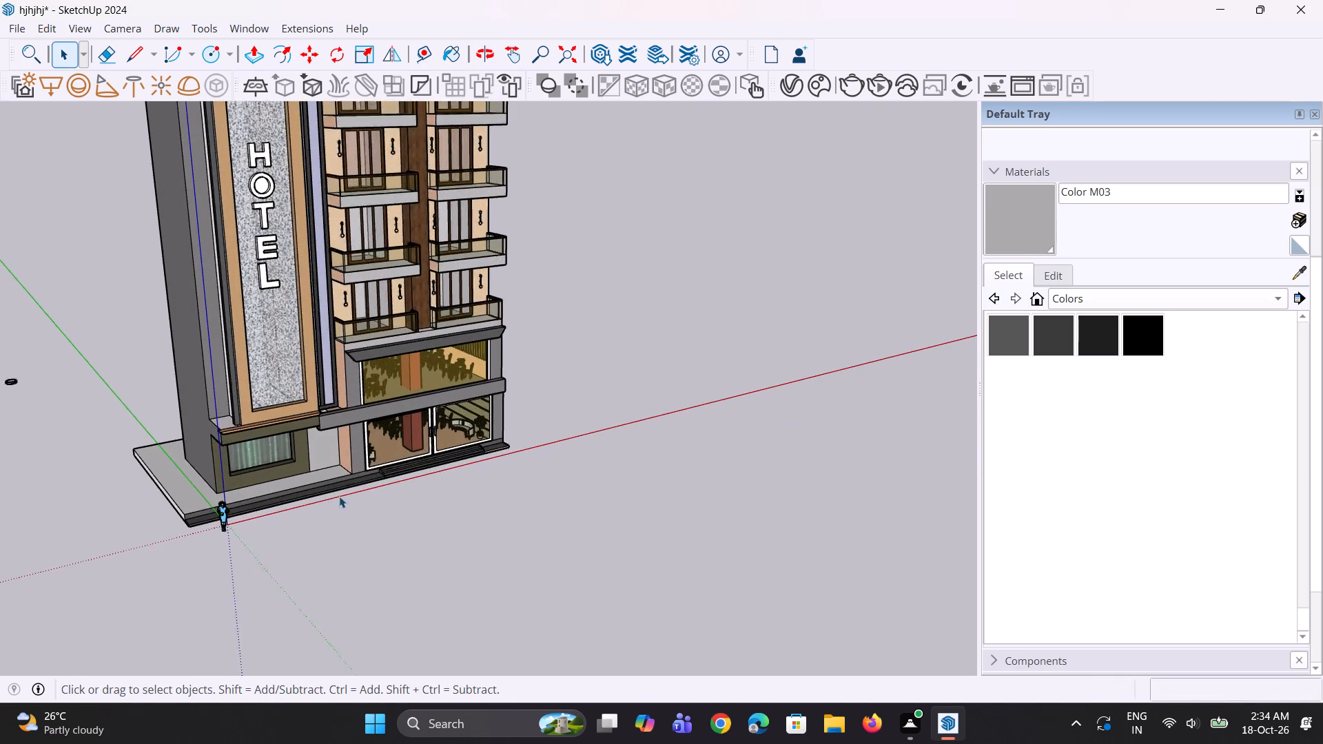
pyautogui.scroll(15, 349, 481)
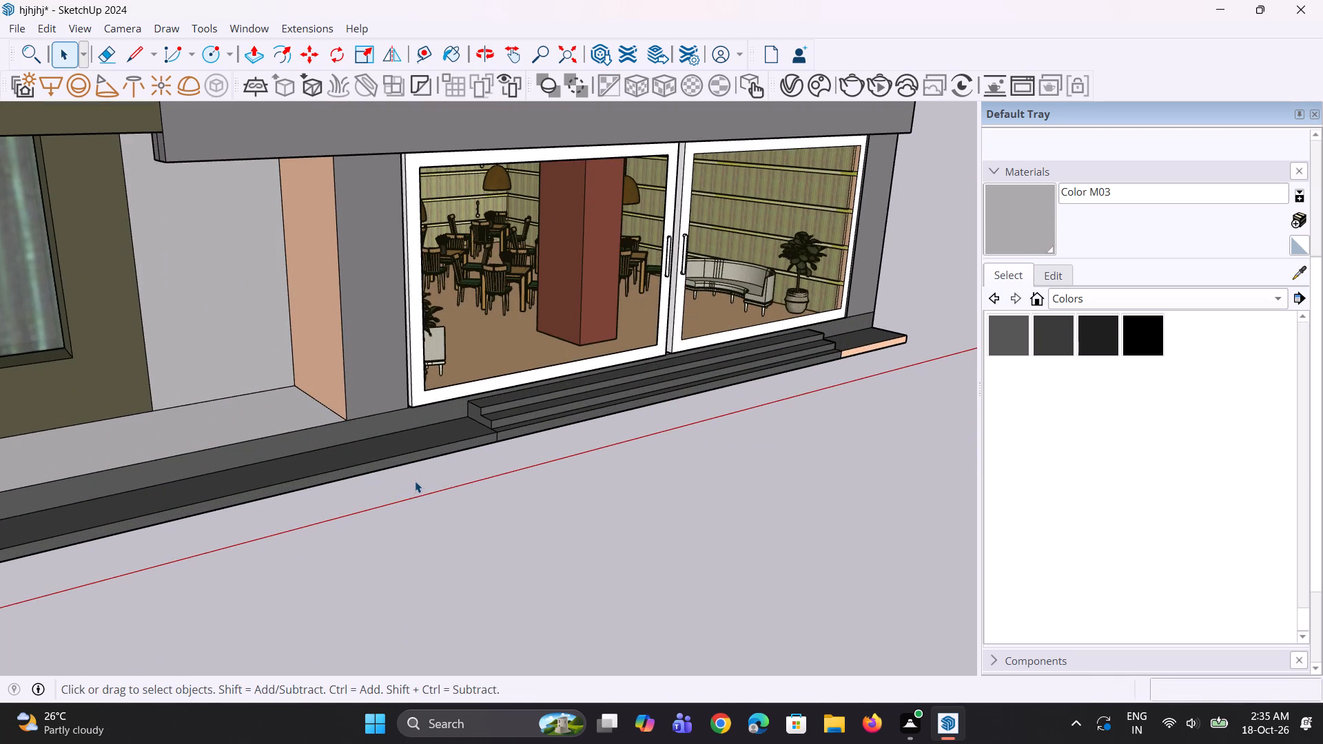
pyautogui.press('p')
pyautogui.click(419, 458)
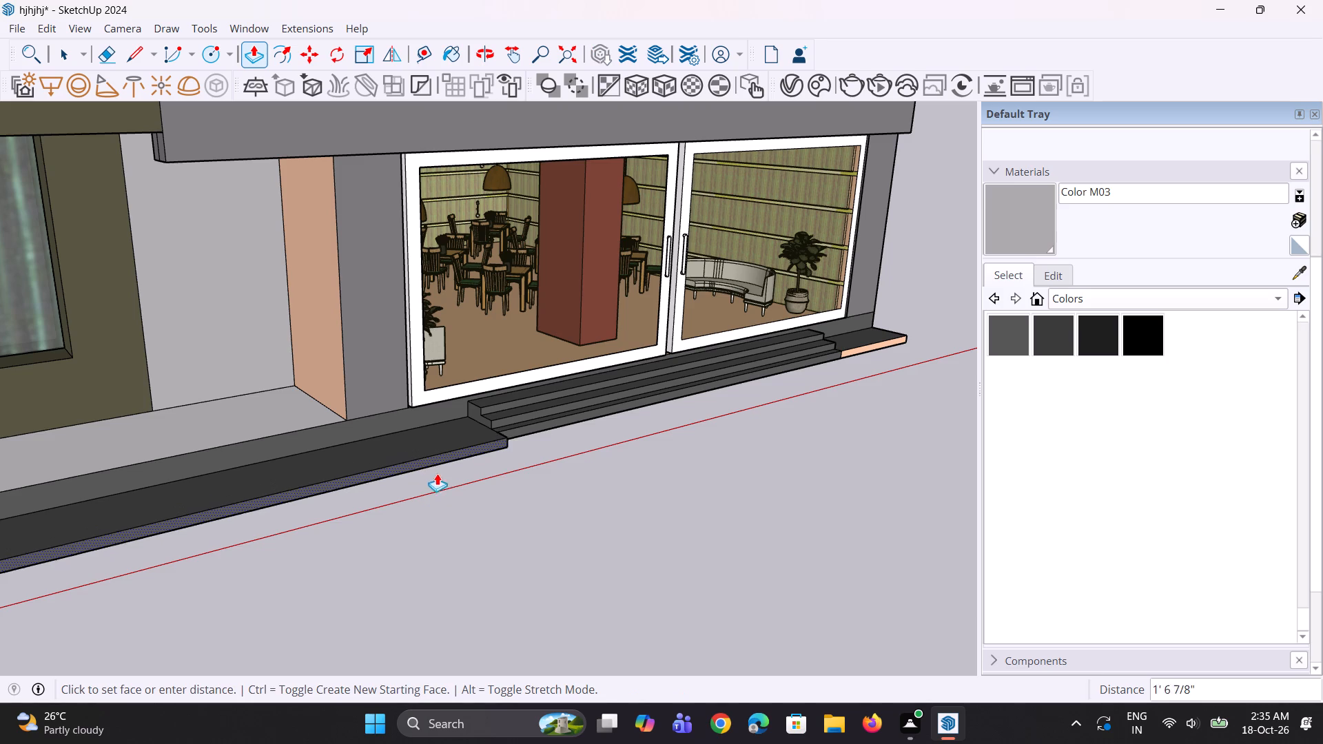
pyautogui.click(459, 487)
pyautogui.doubleClick(525, 433)
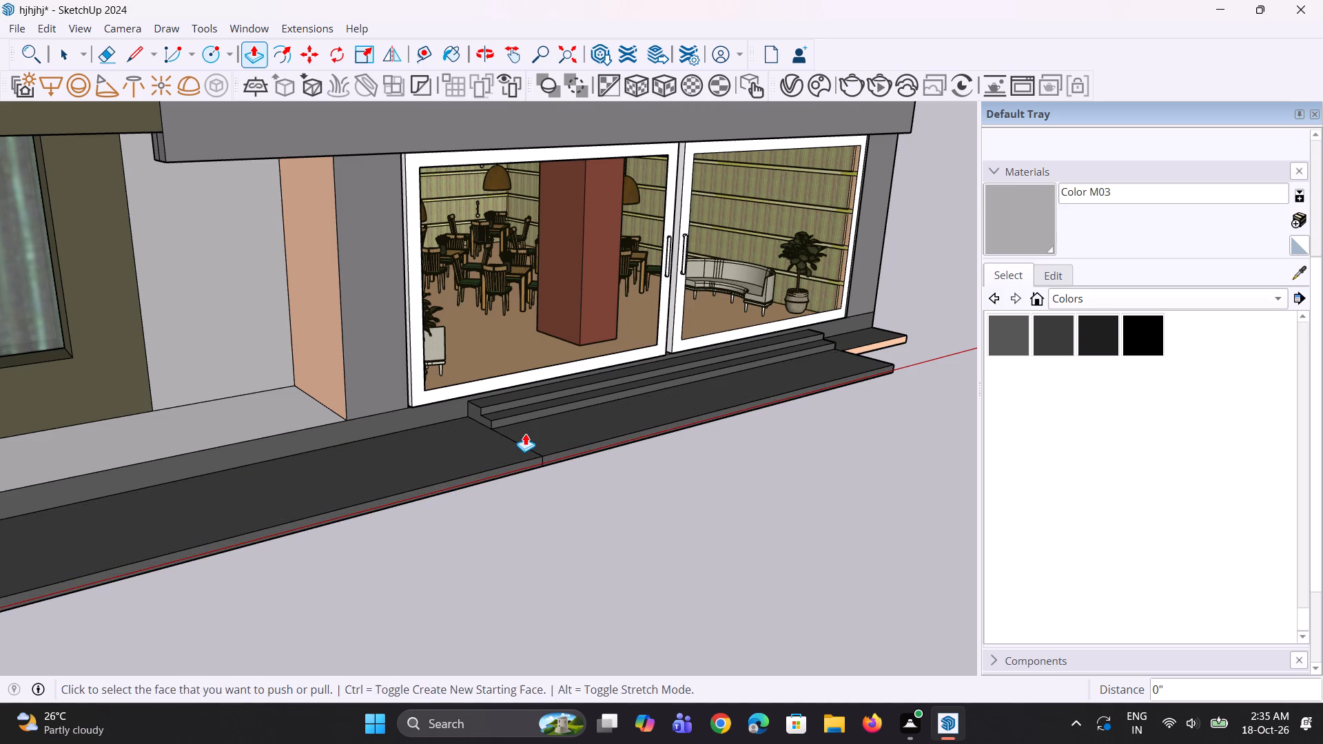
# Extend the front face of the end section beyond the entrance steps by the same distance, flush with the widened lowest step.
pyautogui.moveTo(675, 415); pyautogui.dragTo(607, 435, button='middle')
pyautogui.scroll(5, 466, 446)
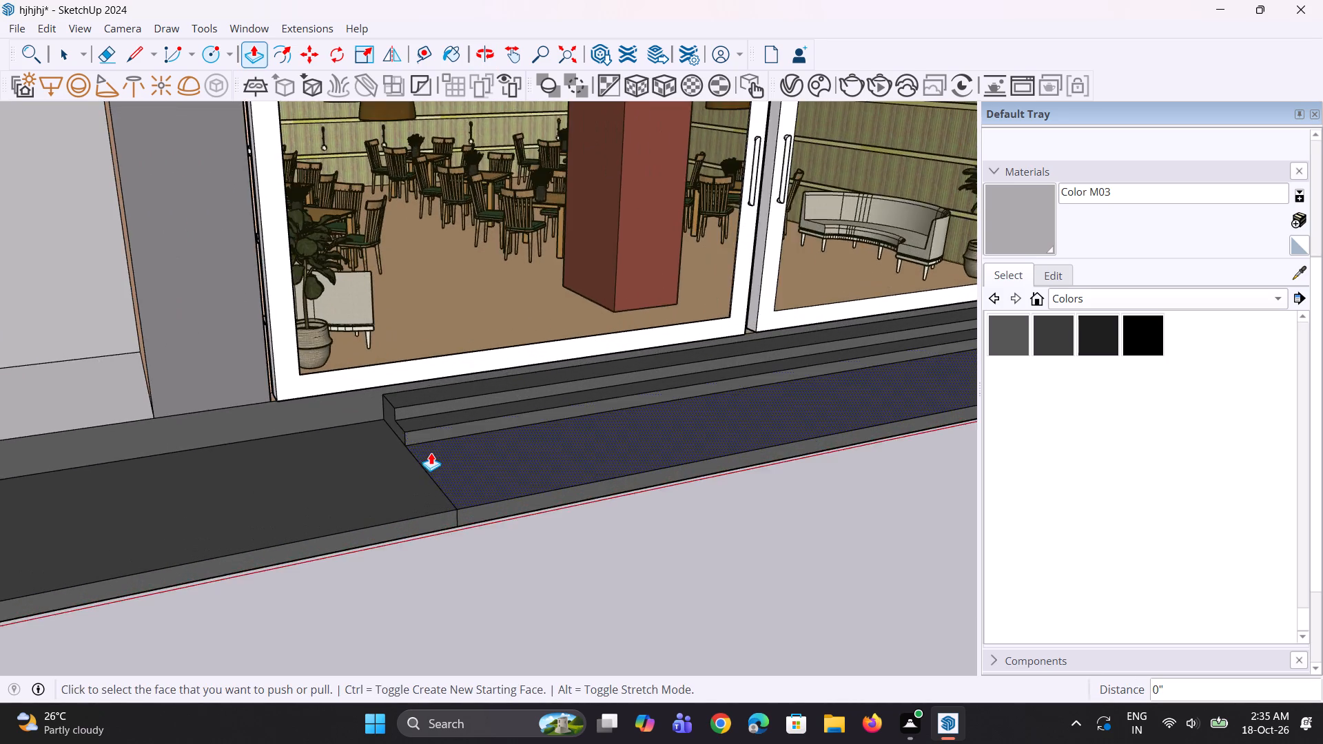
pyautogui.scroll(3, 431, 453)
pyautogui.press('space')
pyautogui.press('space')
pyautogui.scroll(1, 424, 442)
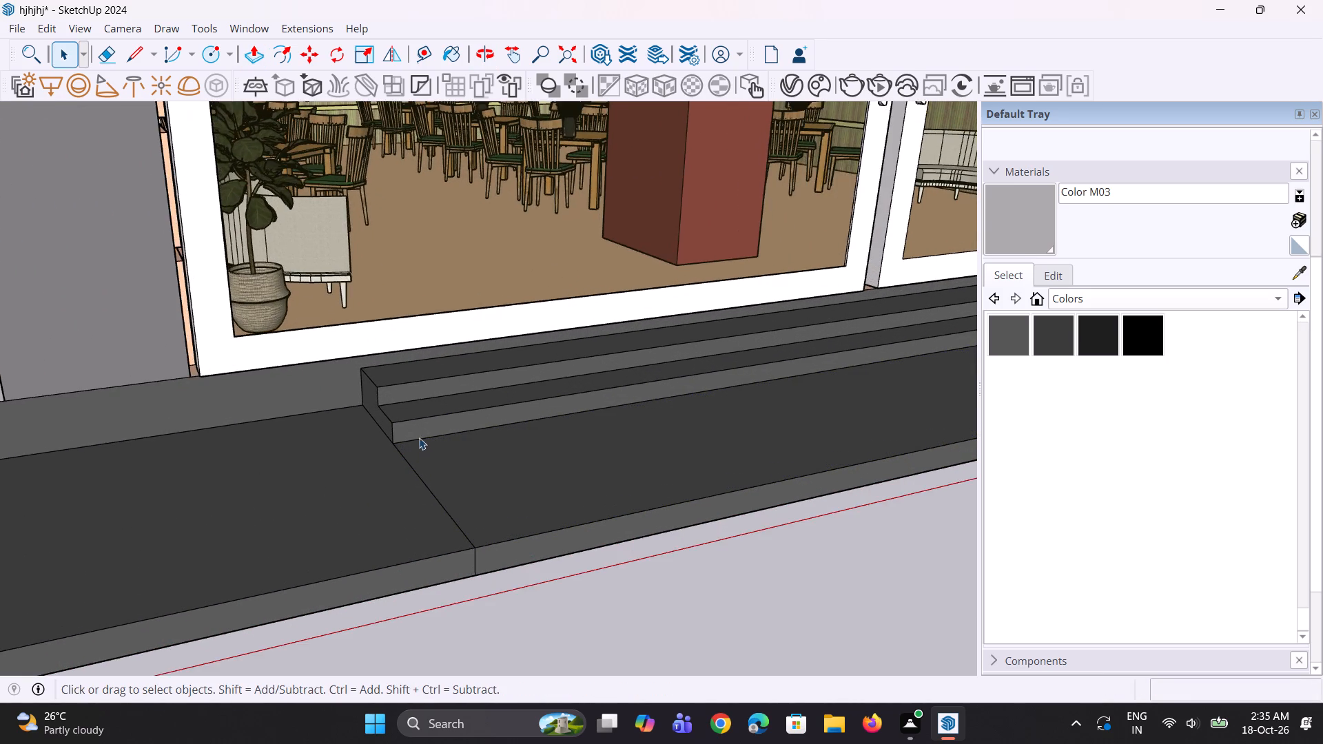
pyautogui.scroll(-10, 398, 447)
pyautogui.moveTo(730, 390); pyautogui.dragTo(659, 425, button='middle')
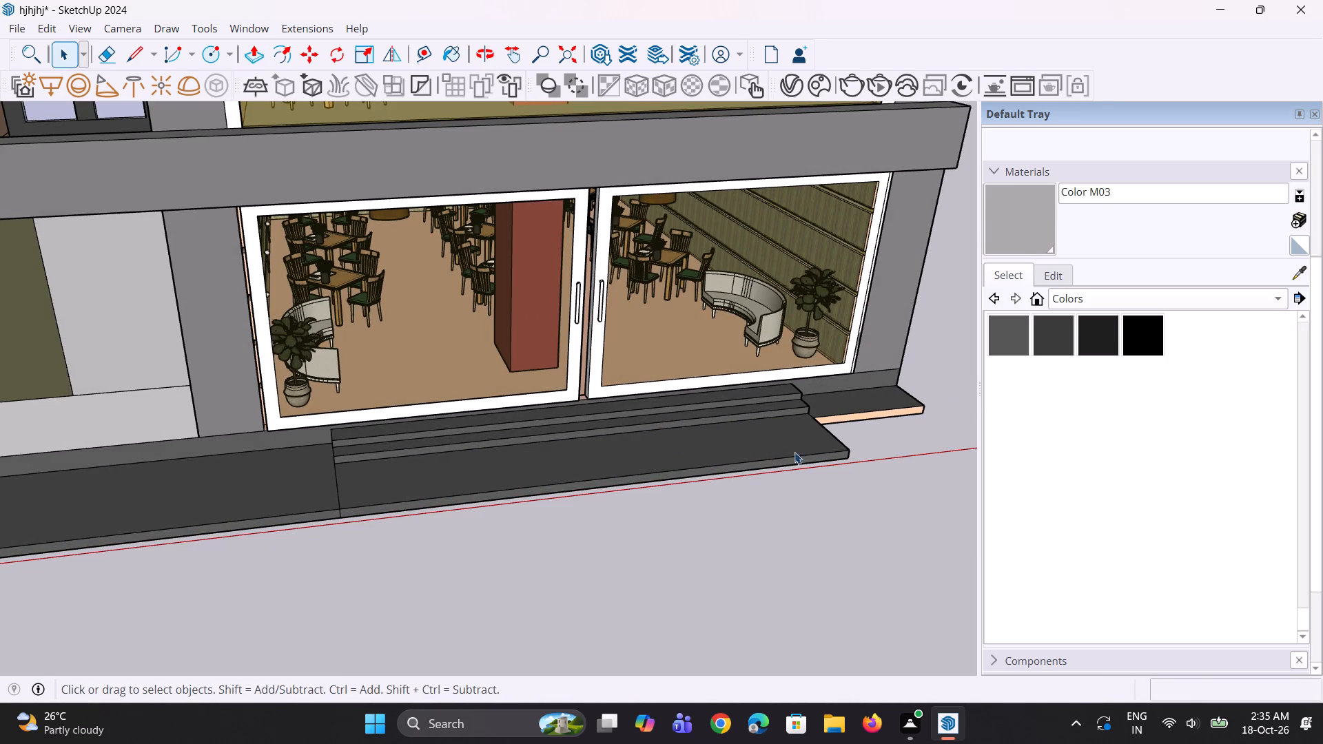
pyautogui.press('p')
pyautogui.doubleClick(843, 420)
pyautogui.moveTo(851, 446); pyautogui.dragTo(842, 446, button='middle')
pyautogui.press('space')
# Sample the dark grey Generic#1 material from the step and paint the end section's front edge and the building base's adjoining side edge.
pyautogui.scroll(-4, 485, 314)
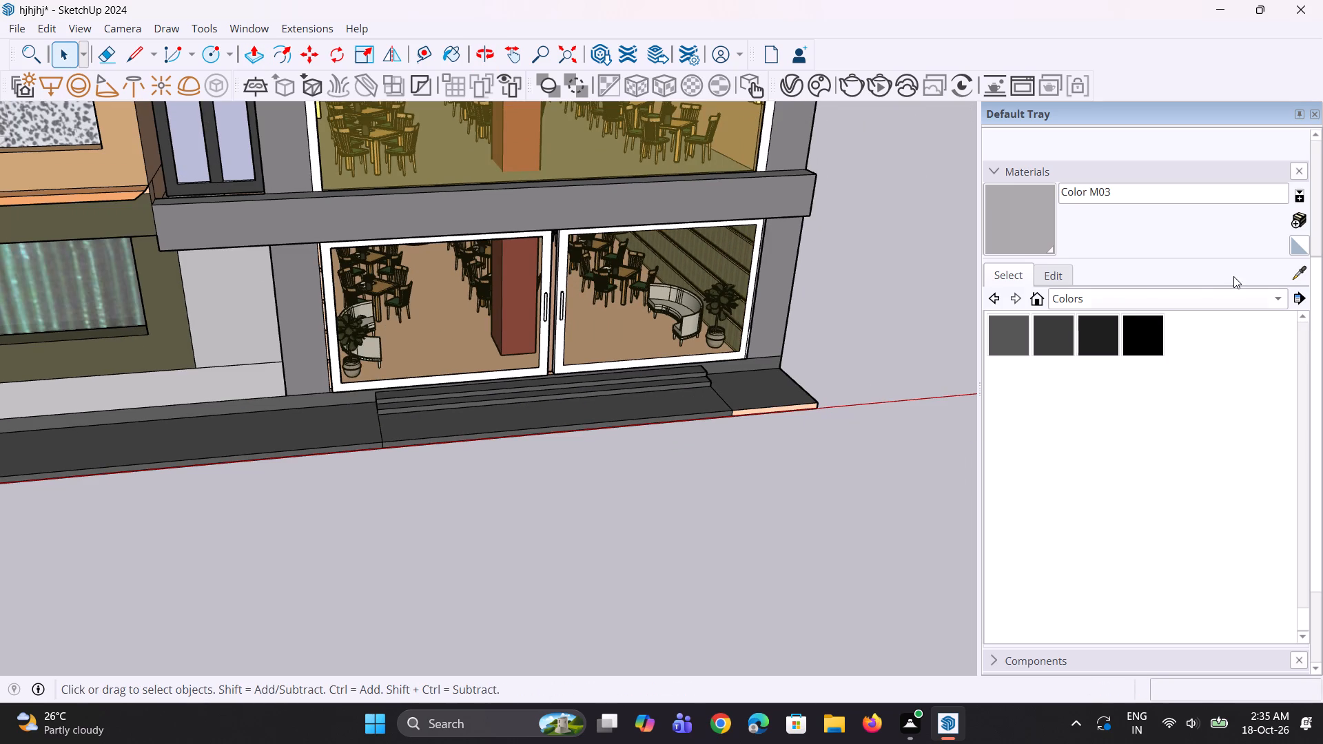
pyautogui.click(1291, 274)
pyautogui.click(775, 379)
pyautogui.scroll(3, 774, 416)
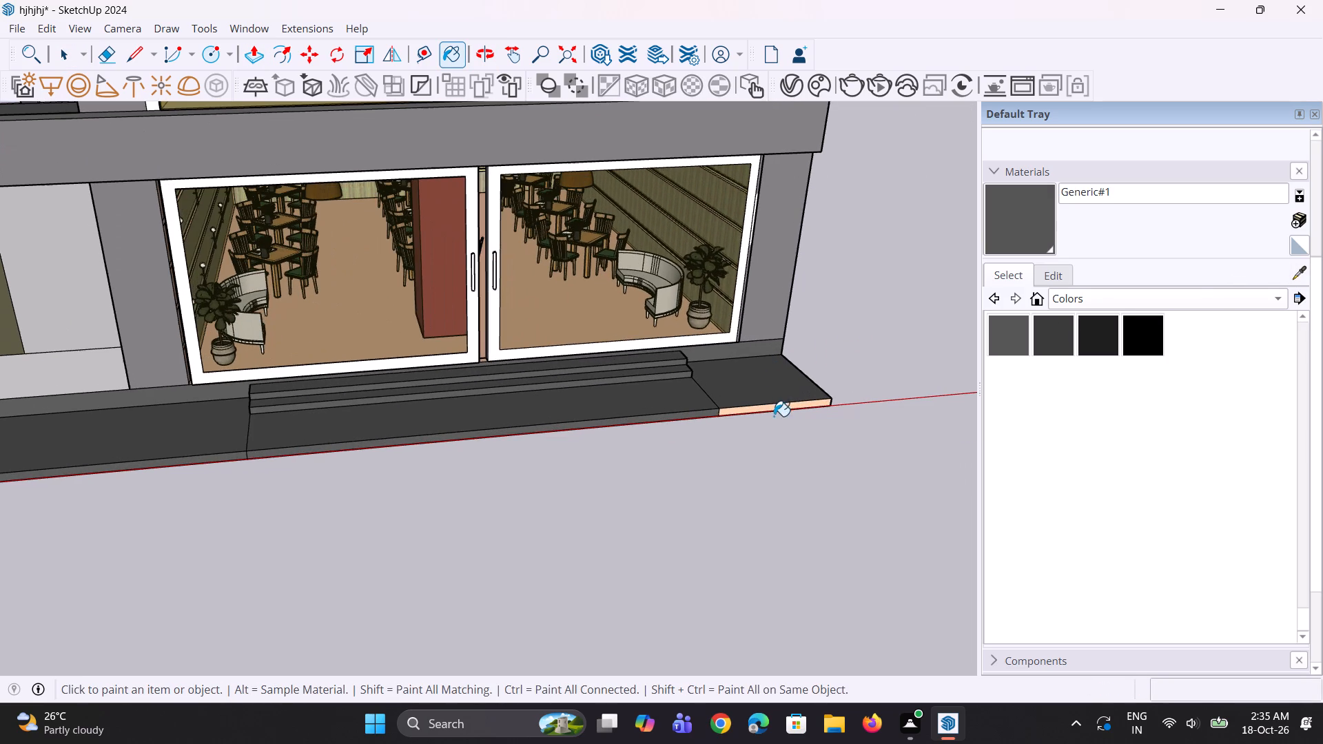
pyautogui.click(777, 409)
pyautogui.moveTo(779, 407); pyautogui.dragTo(509, 411, button='middle')
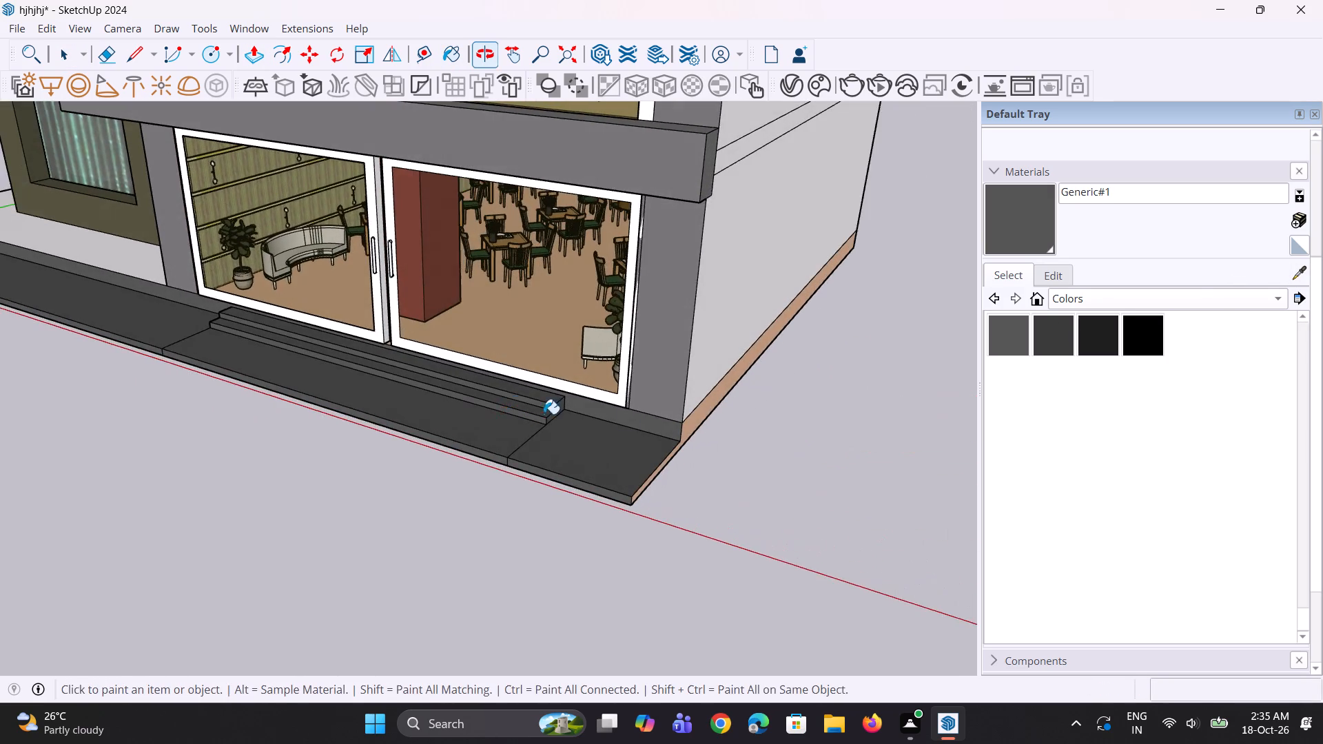
pyautogui.scroll(2, 693, 428)
pyautogui.click(694, 419)
pyautogui.scroll(-6, 681, 438)
pyautogui.moveTo(341, 465); pyautogui.dragTo(524, 442, button='middle')
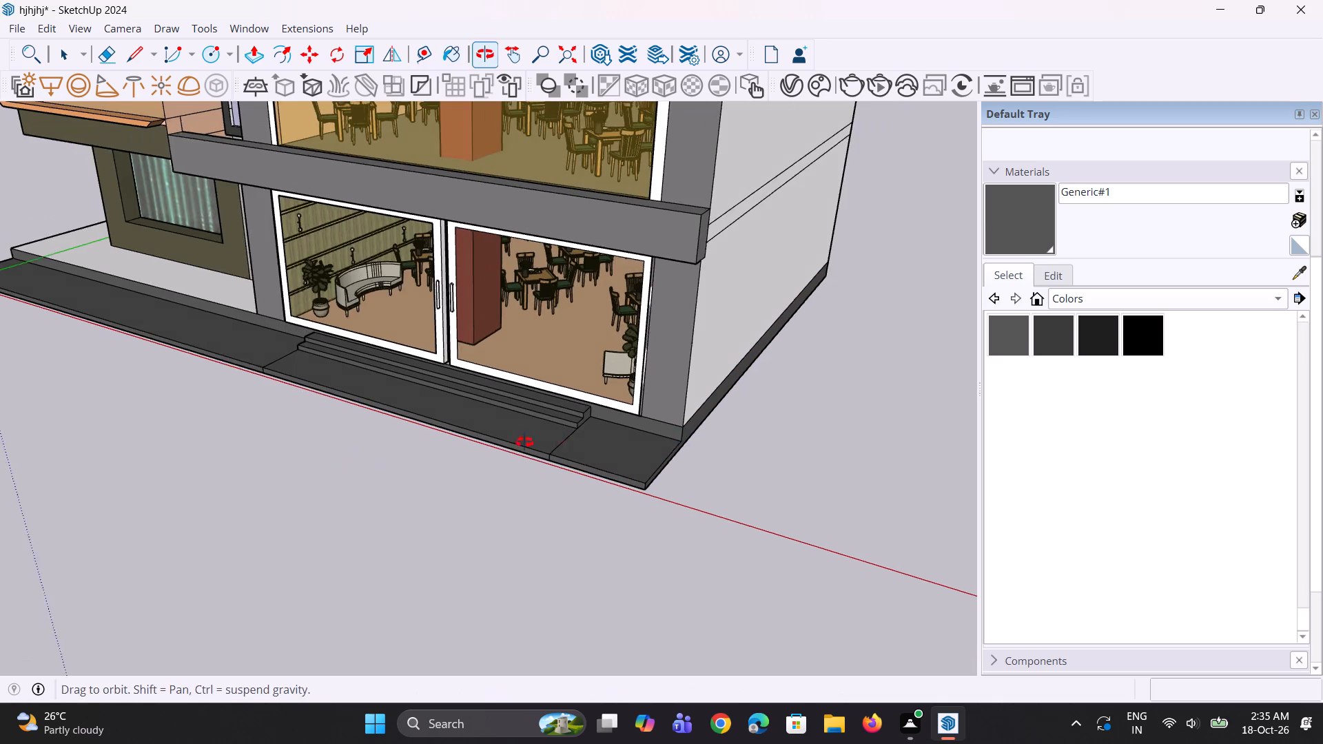
pyautogui.moveTo(524, 442); pyautogui.dragTo(713, 411, button='middle')
pyautogui.scroll(-5, 719, 409)
pyautogui.moveTo(158, 472); pyautogui.dragTo(480, 423, button='middle')
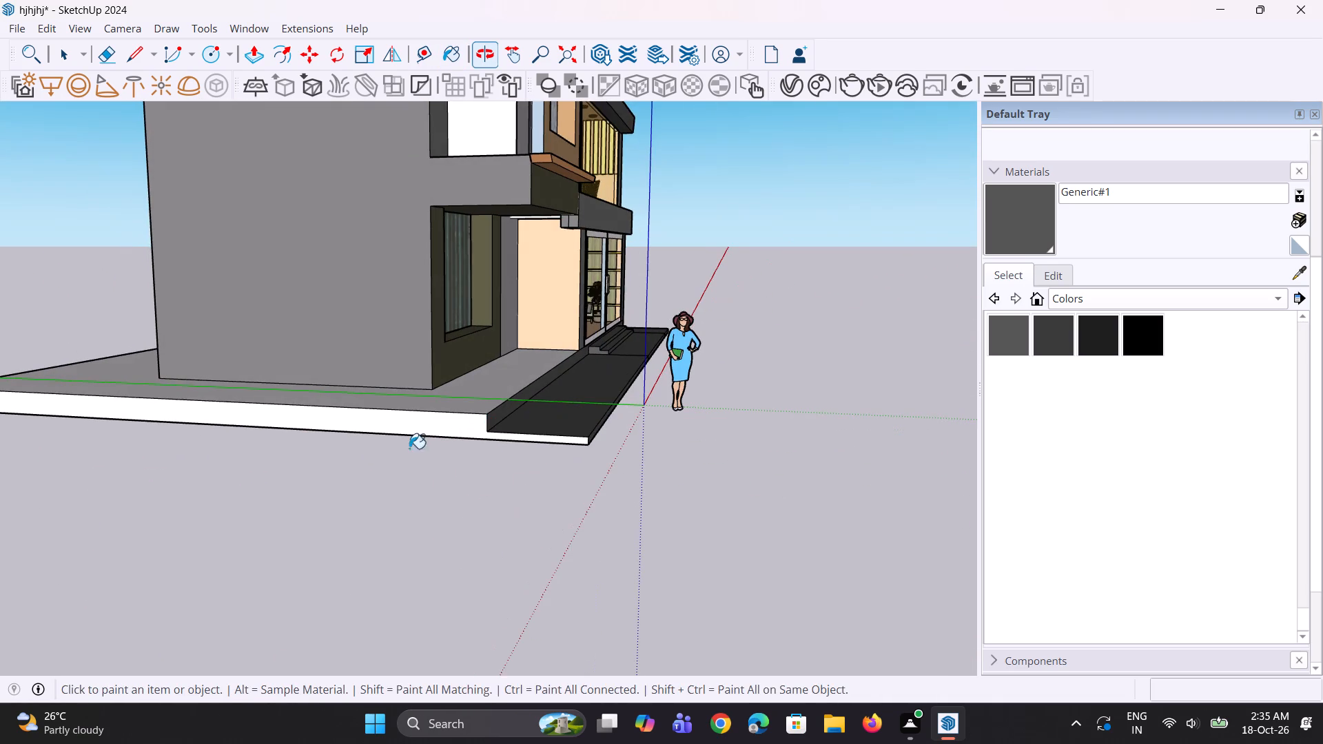
pyautogui.scroll(-5, 409, 442)
pyautogui.moveTo(556, 448); pyautogui.dragTo(278, 486, button='middle')
pyautogui.press('space')
pyautogui.press('space')
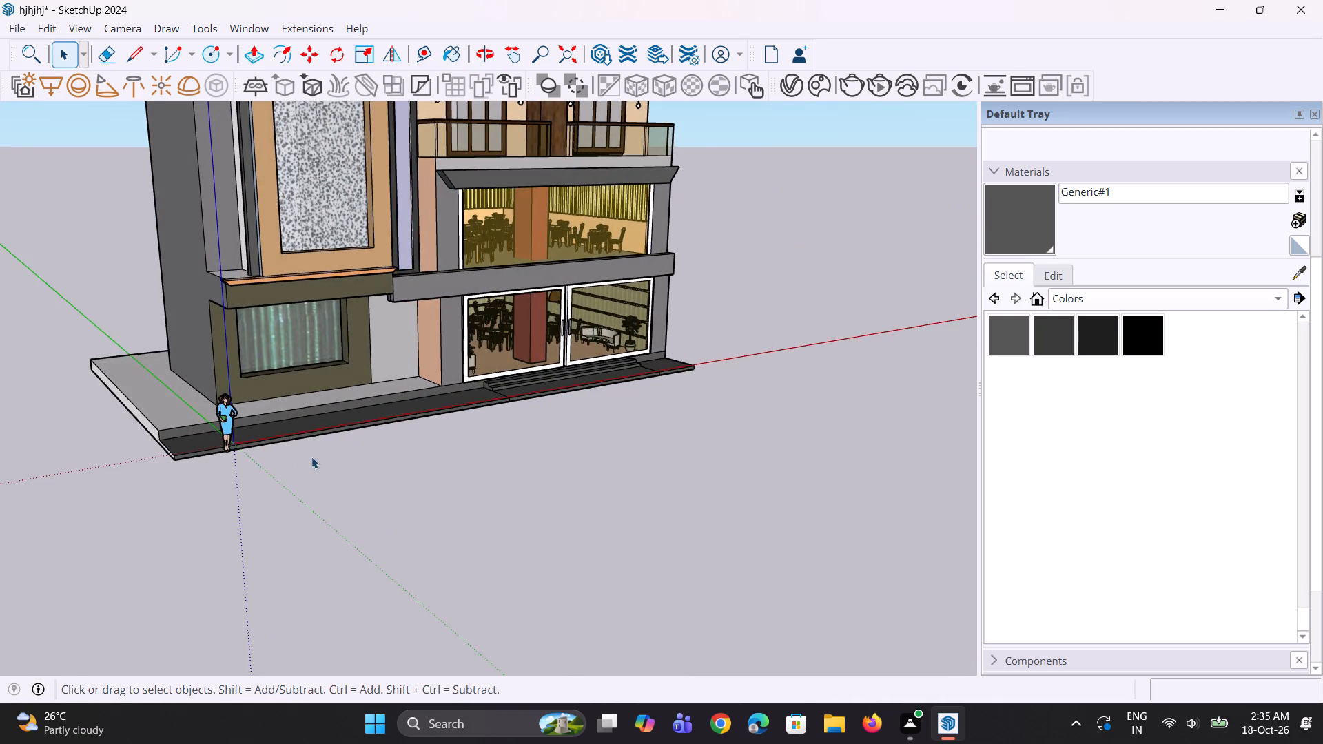
# Examine the hotel's full front facade from several angles, from the entrance level up to the roof.
pyautogui.scroll(2, 338, 457)
pyautogui.scroll(-9, 359, 463)
pyautogui.moveTo(440, 462); pyautogui.dragTo(371, 481, button='middle')
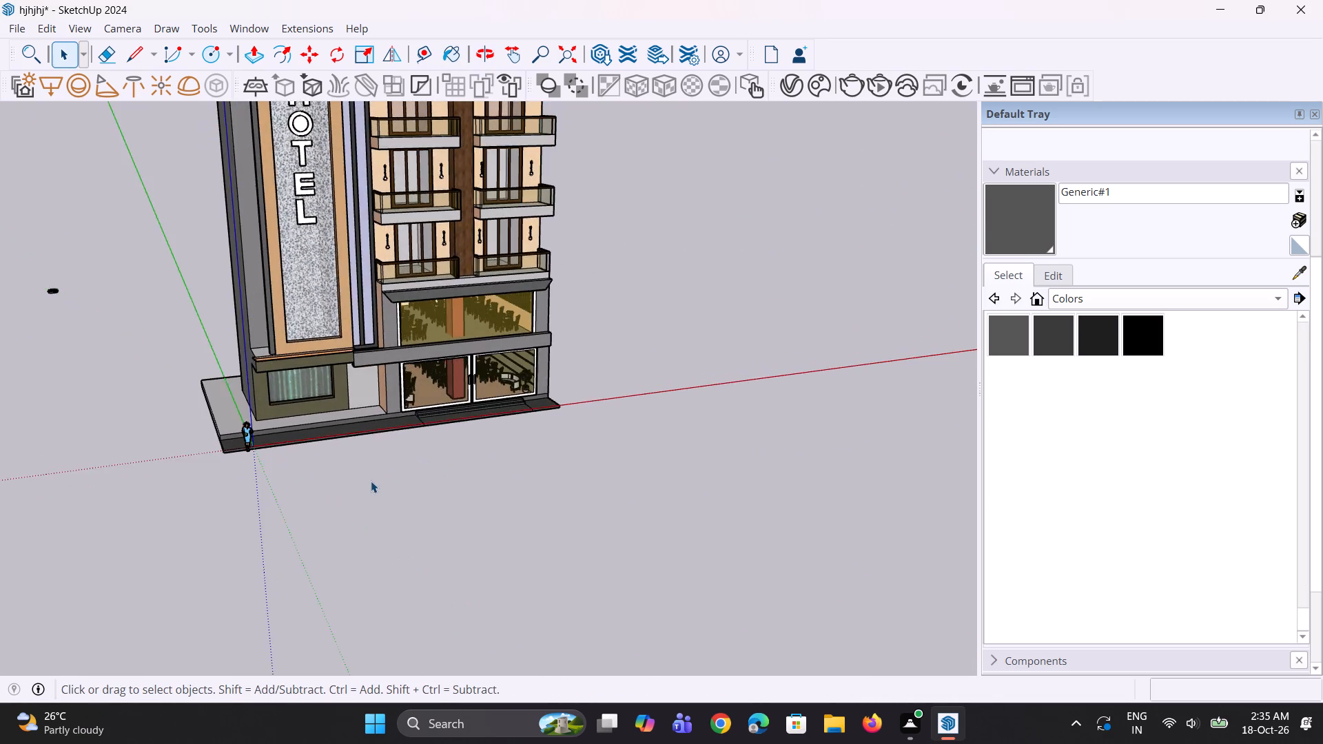
pyautogui.scroll(-5, 371, 481)
pyautogui.scroll(3, 586, 339)
pyautogui.scroll(3, 525, 325)
pyautogui.scroll(-5, 507, 412)
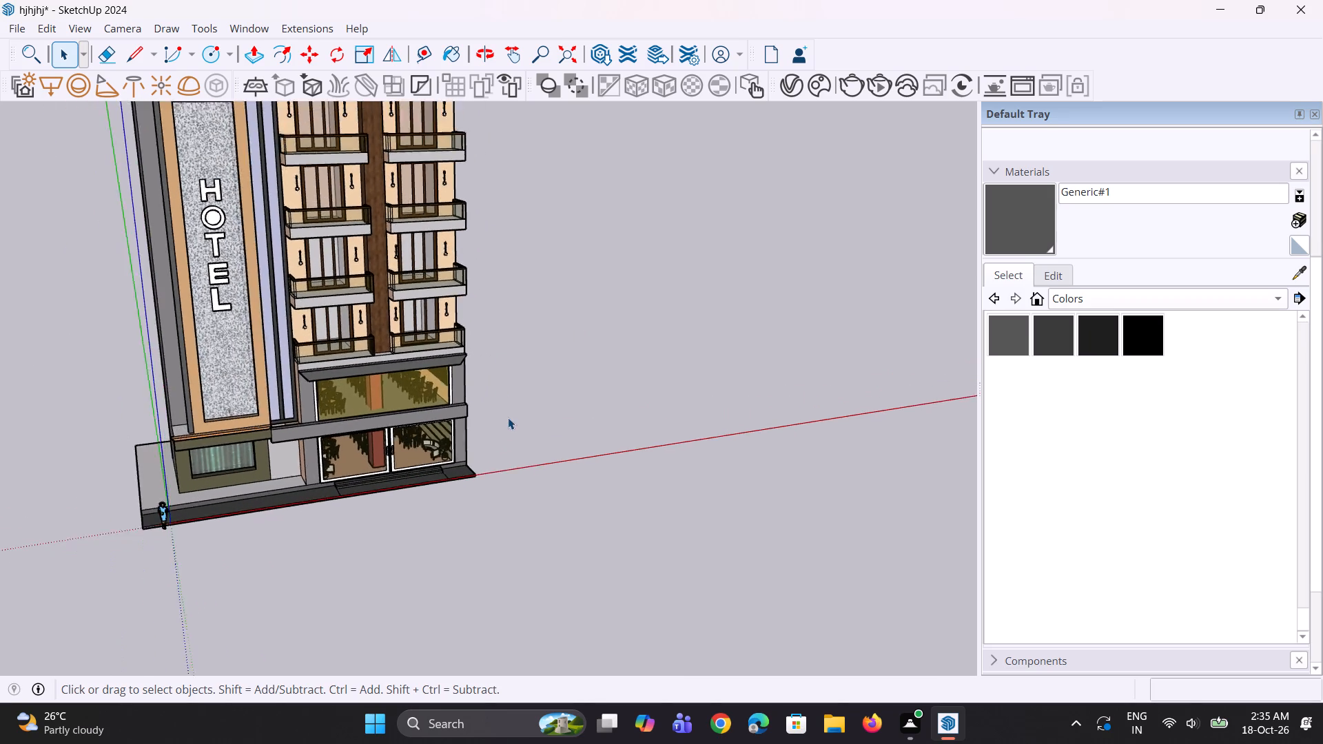
pyautogui.scroll(-5, 513, 413)
pyautogui.scroll(1, 300, 326)
pyautogui.moveTo(296, 325); pyautogui.dragTo(736, 389, button='middle')
pyautogui.moveTo(522, 453); pyautogui.dragTo(119, 318, button='middle')
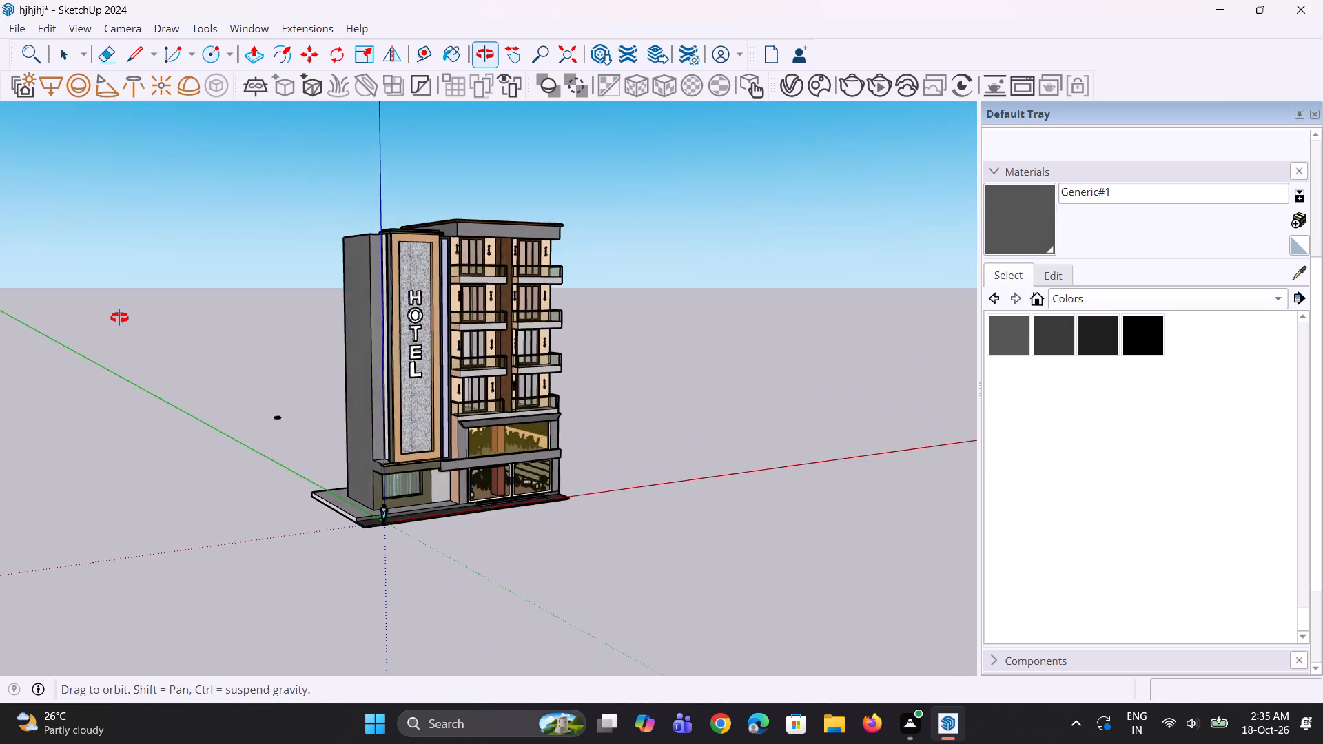
pyautogui.moveTo(119, 318); pyautogui.dragTo(34, 304, button='middle')
pyautogui.scroll(3, 521, 282)
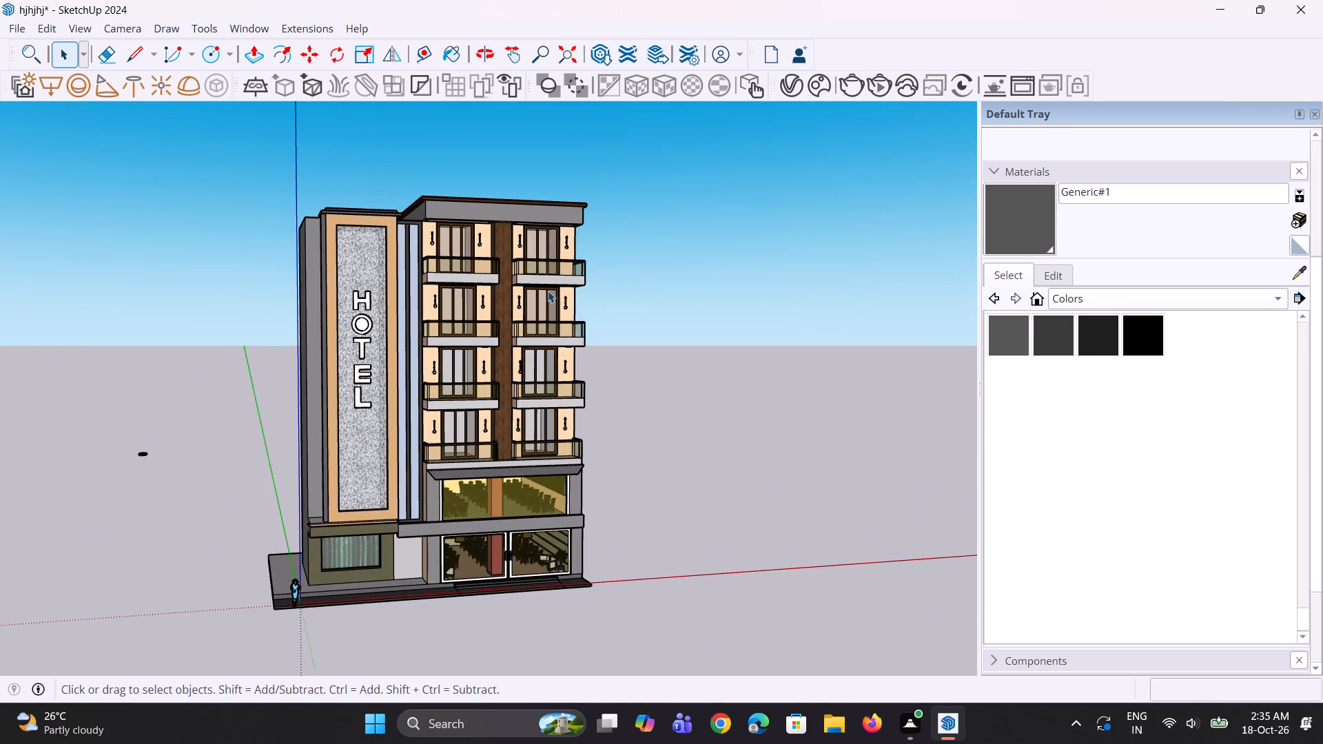
pyautogui.moveTo(575, 342); pyautogui.dragTo(543, 306, button='middle')
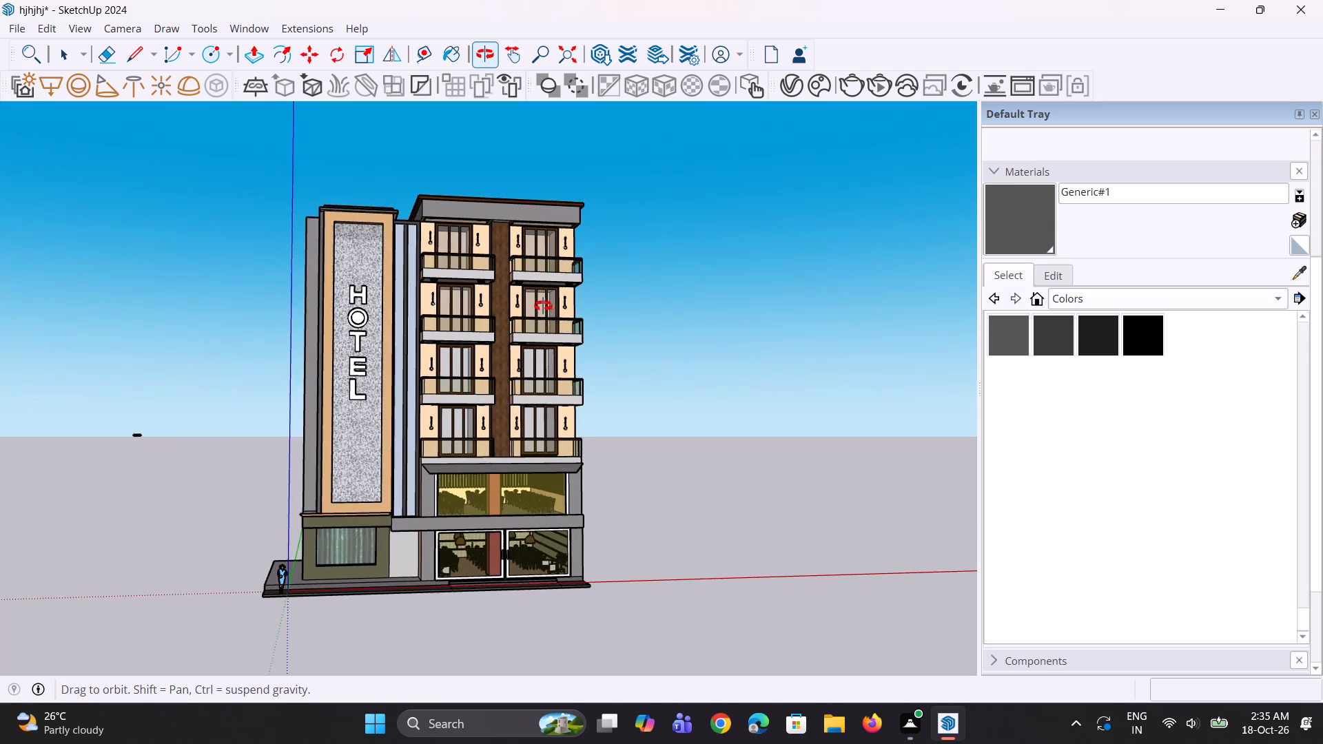
pyautogui.moveTo(543, 306); pyautogui.dragTo(524, 296, button='middle')
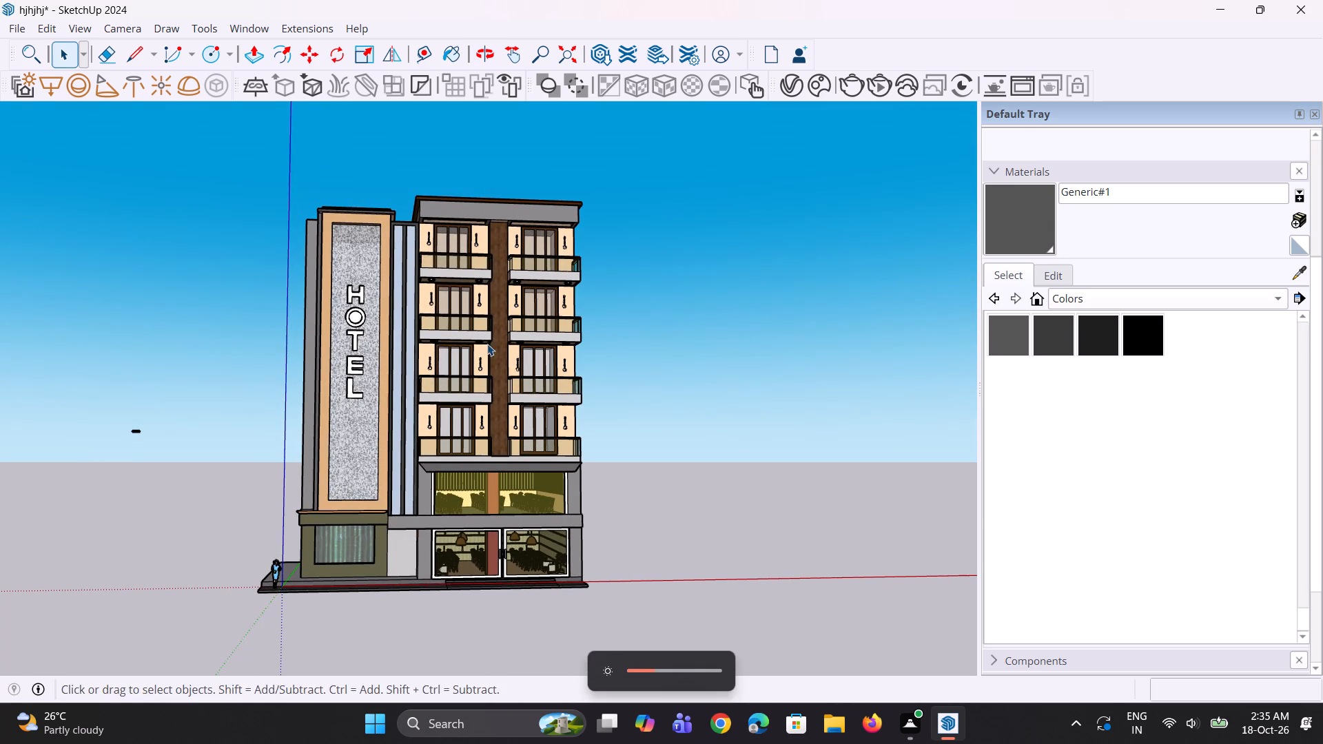
pyautogui.moveTo(485, 352); pyautogui.dragTo(491, 377, button='middle')
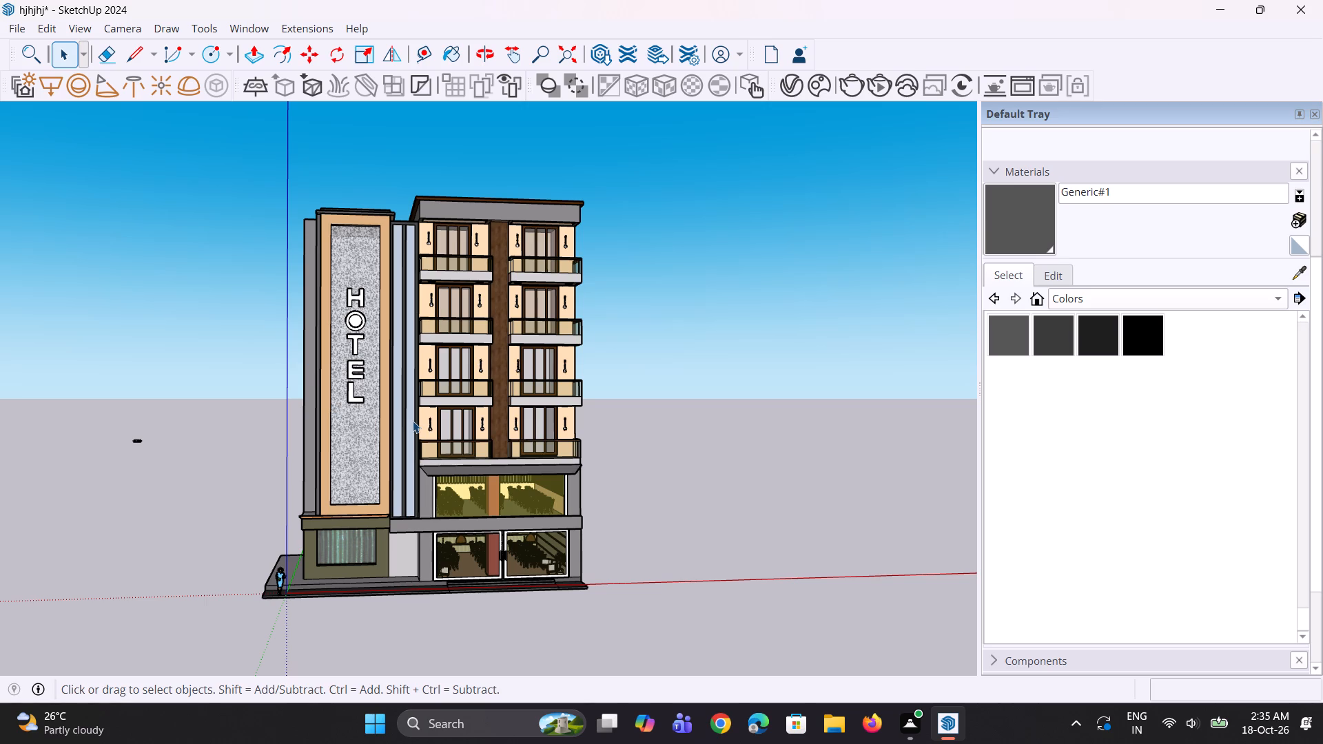
pyautogui.scroll(-1, 413, 421)
pyautogui.moveTo(400, 468); pyautogui.dragTo(401, 534, button='middle')
# Draw a small rectangle on the lowest step beside the entrance steps and extrude it up about 2' 5 3/4".
pyautogui.scroll(3, 440, 588)
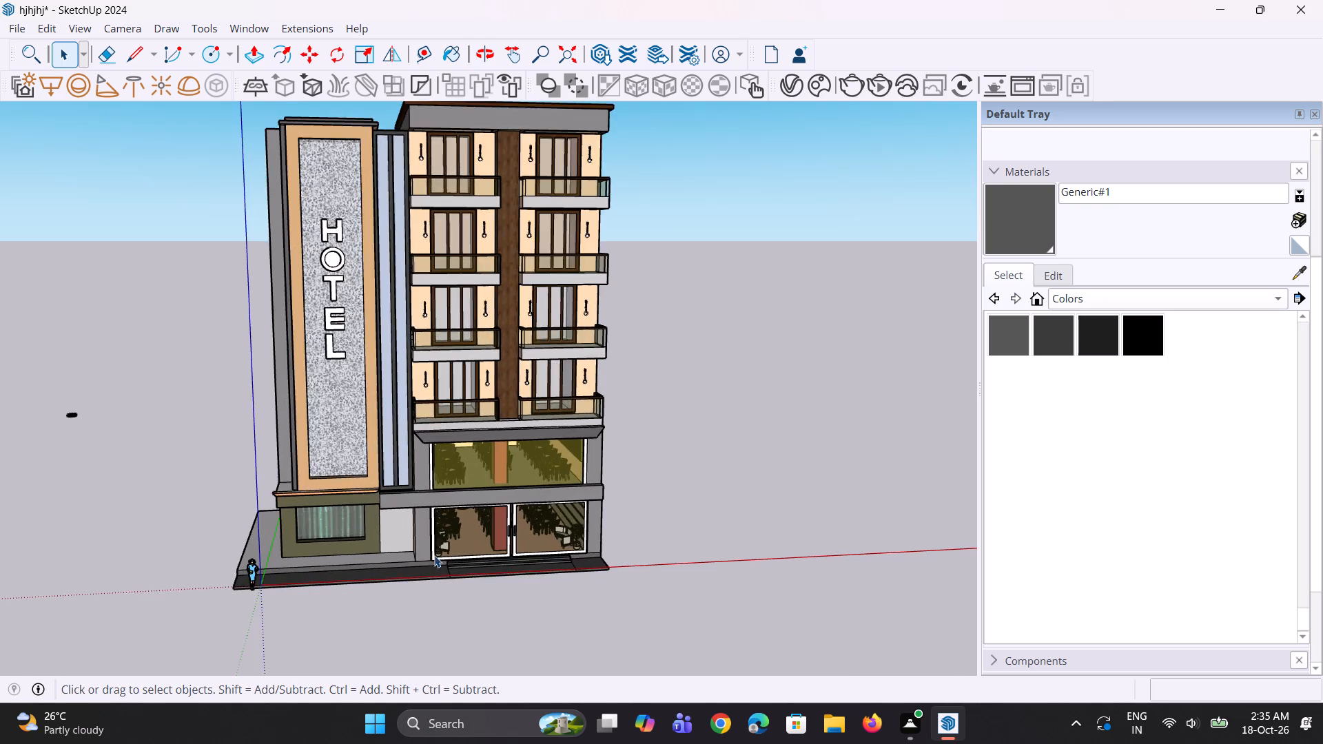
pyautogui.scroll(11, 434, 555)
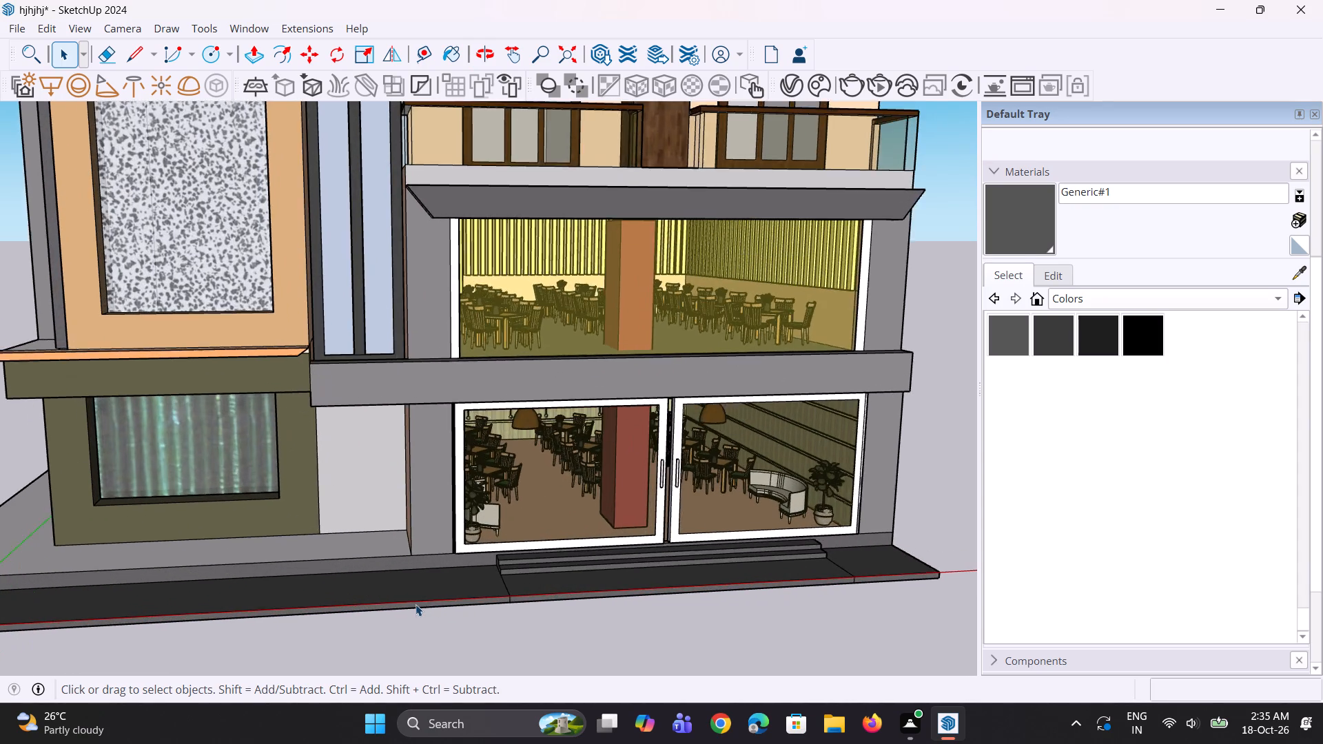
pyautogui.scroll(1, 416, 604)
pyautogui.press('r')
pyautogui.scroll(7, 416, 604)
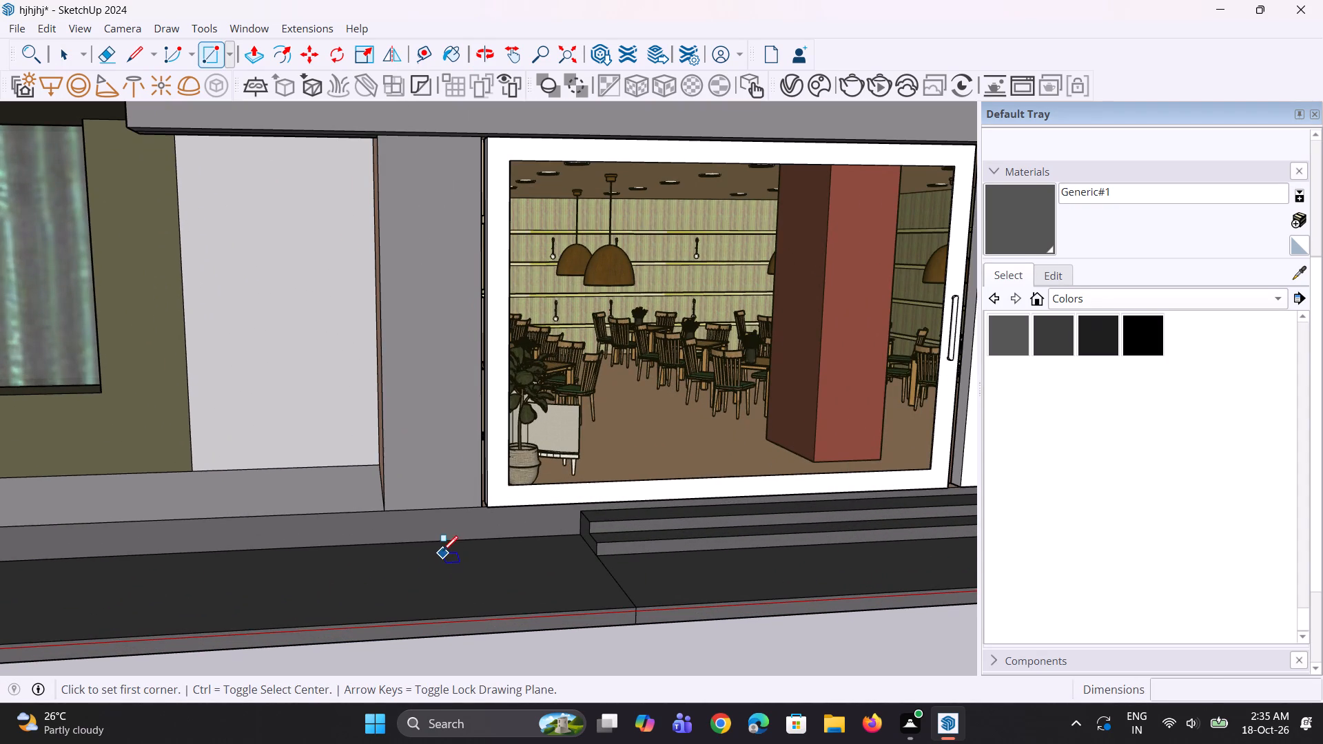
pyautogui.click(517, 546)
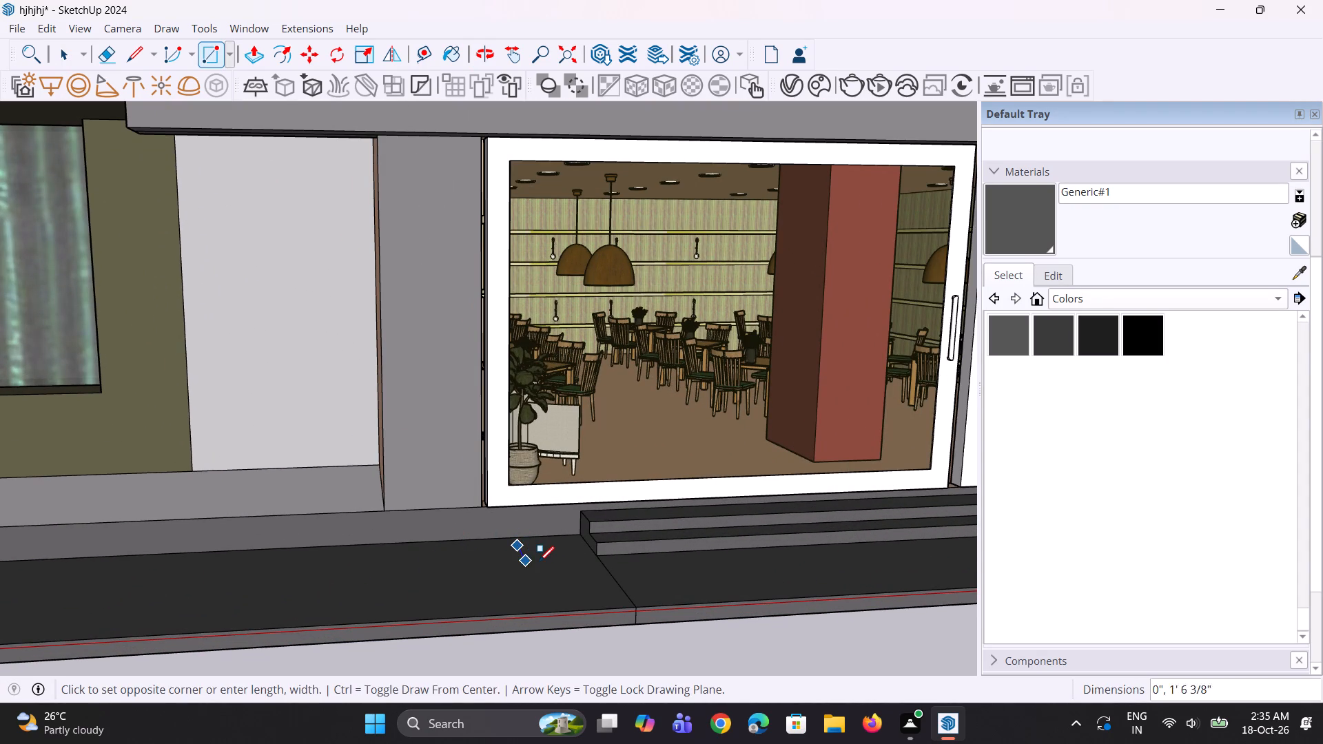
pyautogui.click(555, 561)
pyautogui.scroll(2, 551, 561)
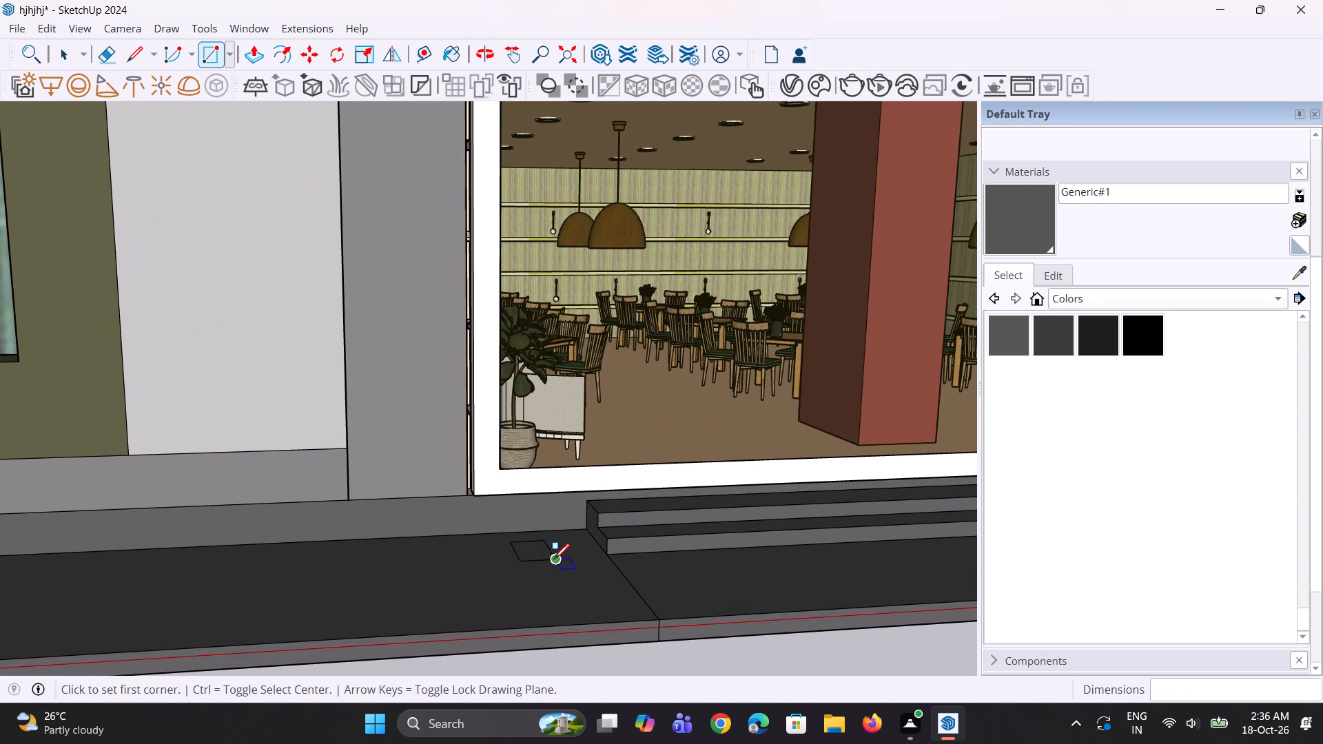
pyautogui.press('p')
pyautogui.click(549, 550)
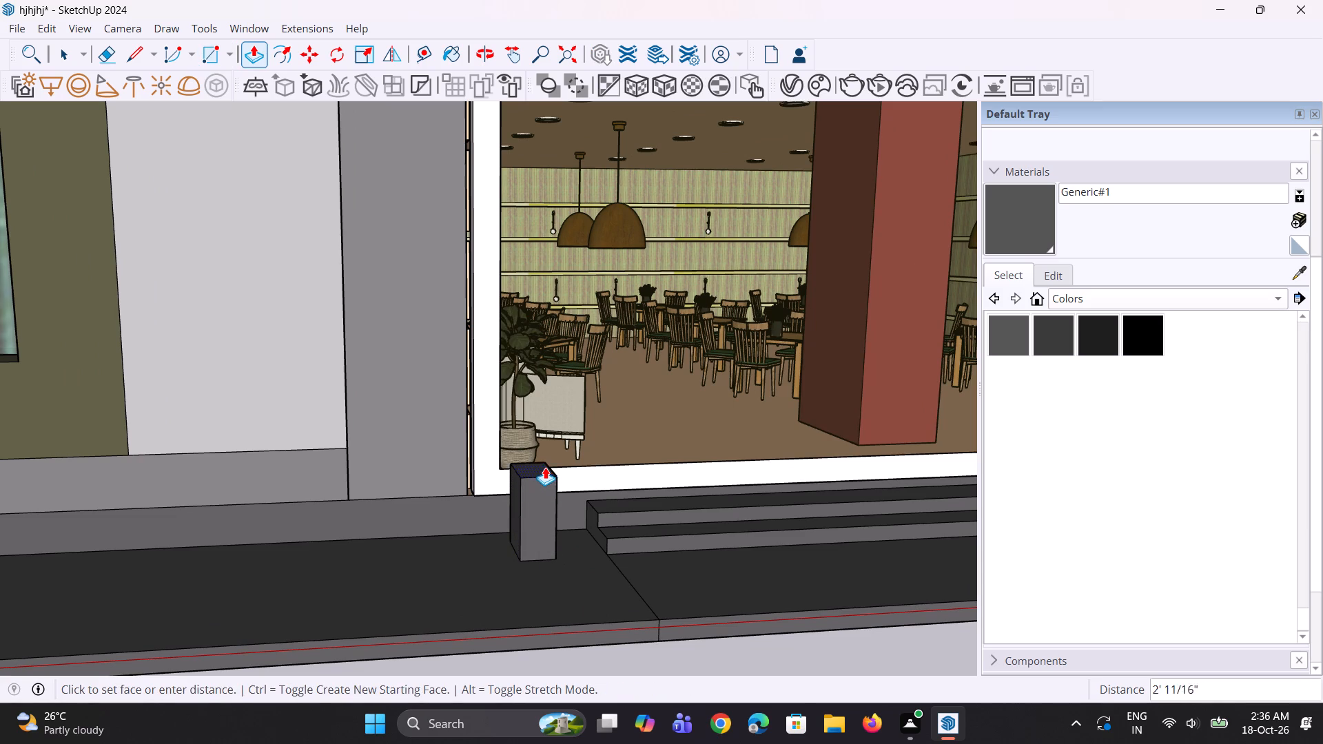
pyautogui.click(545, 452)
# Shift the block away from the entrance steps by pulling its far side out about 1' 9 5/16" and pushing its near side in.
pyautogui.moveTo(543, 539); pyautogui.dragTo(546, 547, button='middle')
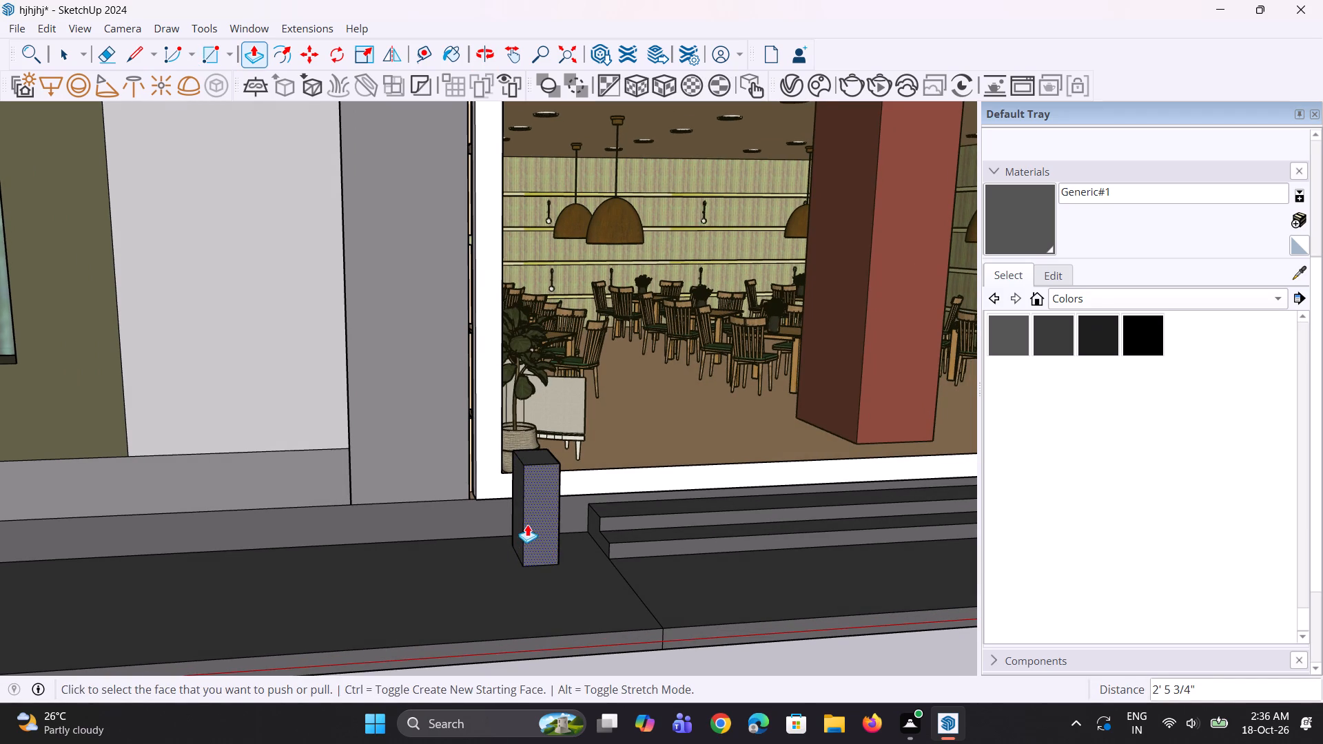
pyautogui.click(520, 517)
pyautogui.click(447, 544)
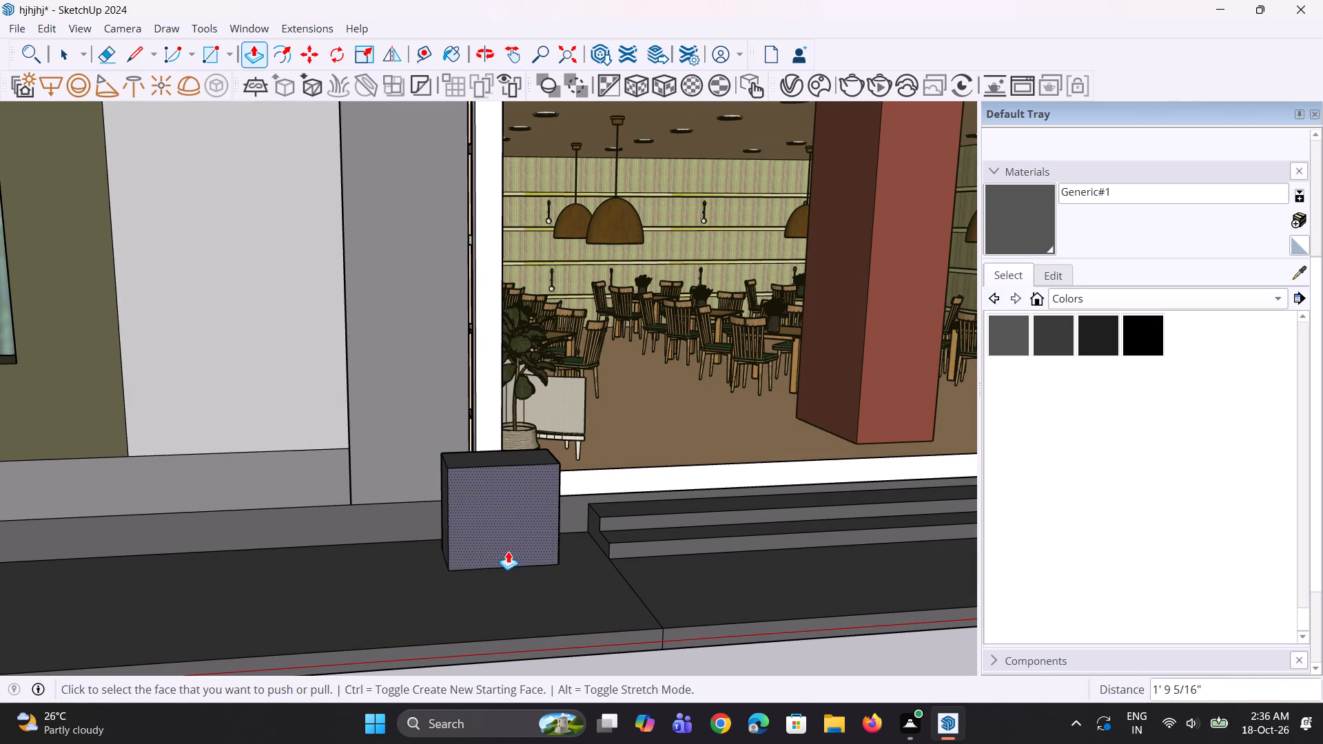
pyautogui.moveTo(511, 552); pyautogui.dragTo(400, 563, button='middle')
pyautogui.click(462, 538)
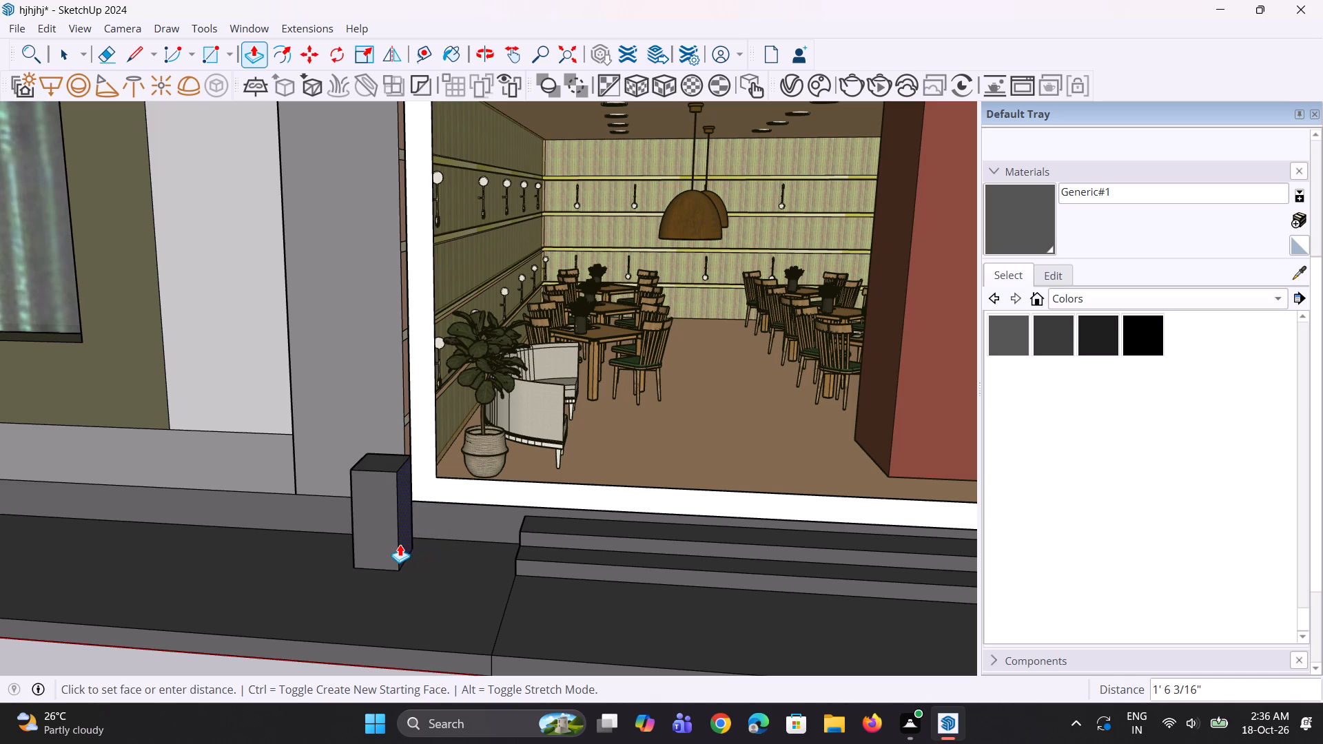
pyautogui.click(400, 544)
pyautogui.moveTo(401, 575); pyautogui.dragTo(486, 559, button='middle')
pyautogui.press('space')
pyautogui.press('space')
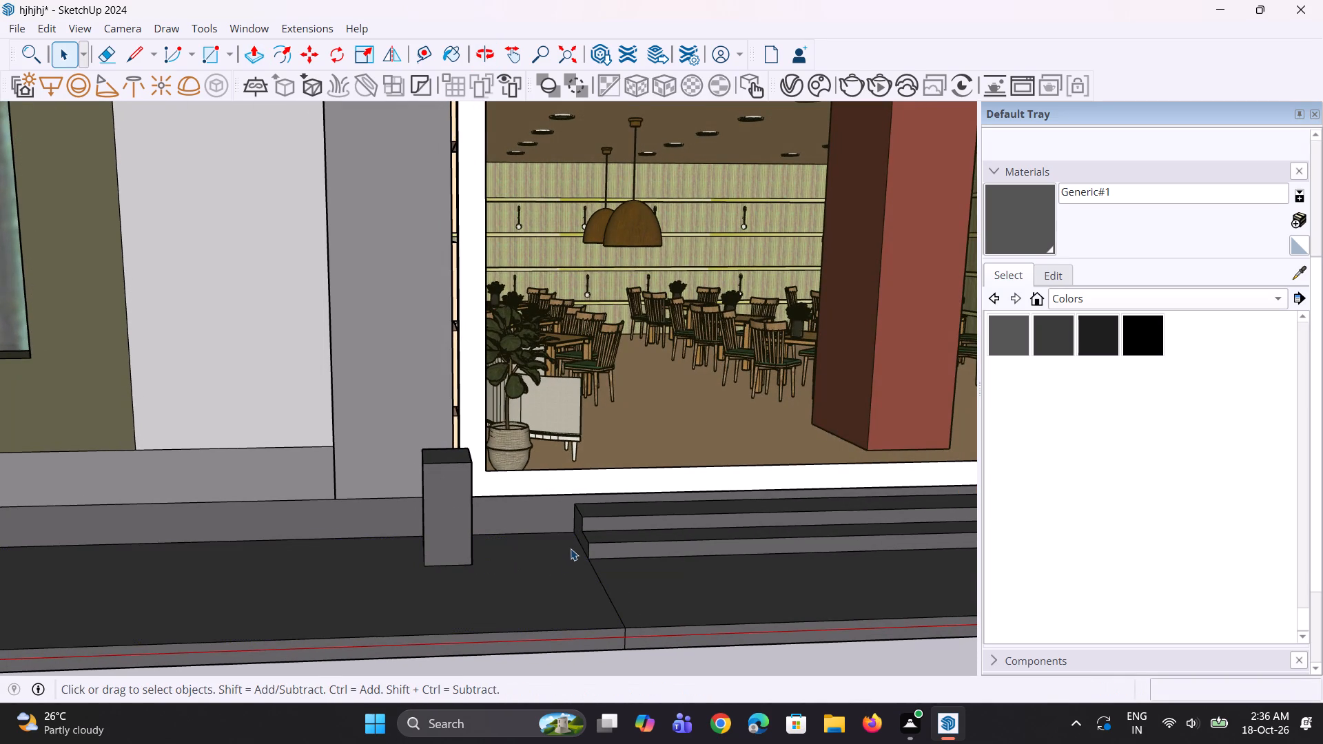
# Extend the end of the entrance steps nearest the block by about 2' 9 11/16" so they meet the block.
pyautogui.scroll(2, 576, 535)
pyautogui.press('p')
pyautogui.click(579, 535)
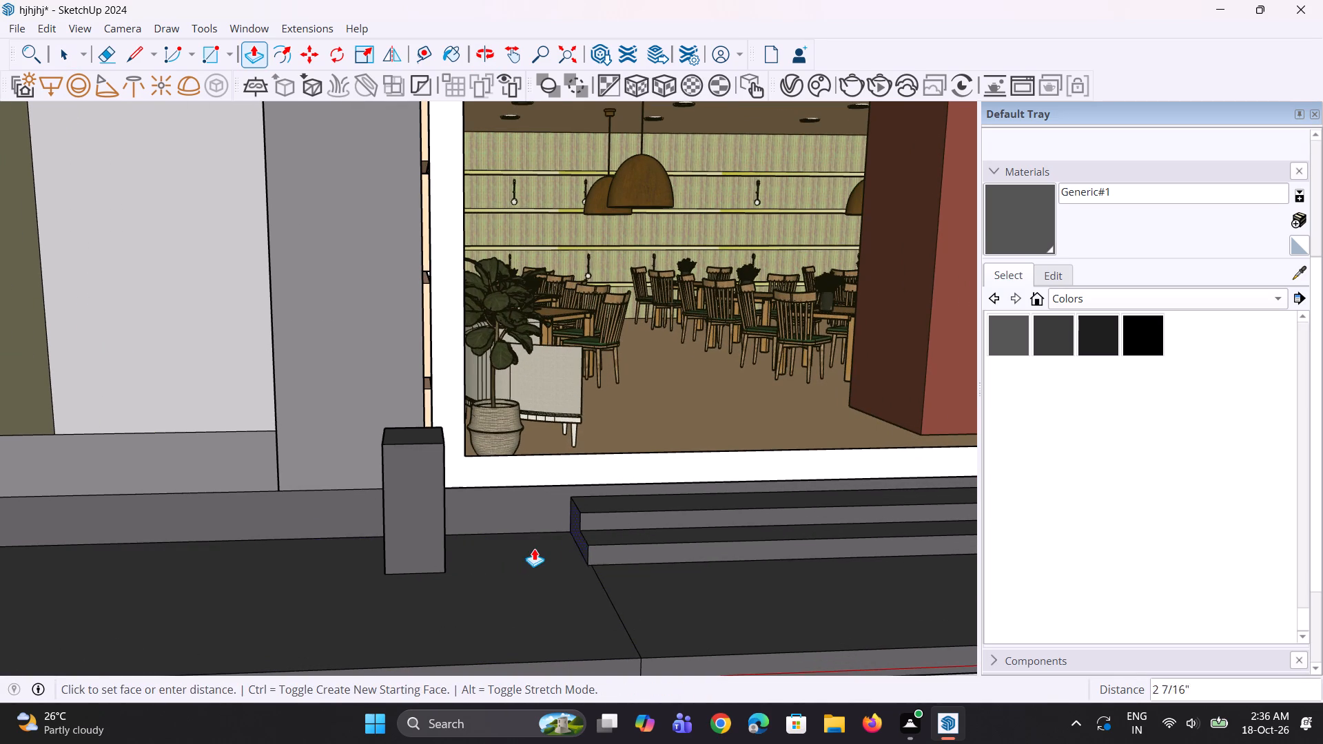
pyautogui.click(449, 570)
pyautogui.scroll(-2, 294, 610)
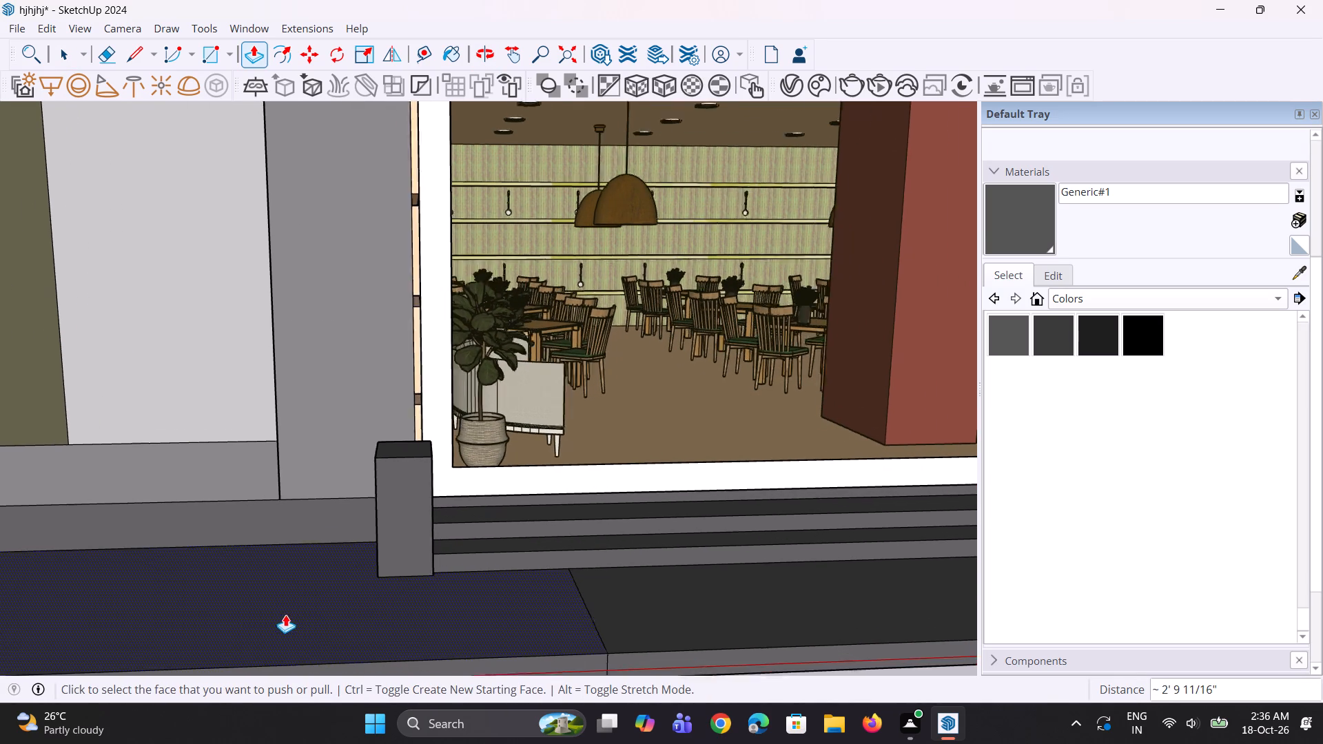
# Pull the opposite end of the entrance steps out about 3' 3 1/8" to line up with the door frame's outer edge.
pyautogui.scroll(-8, 285, 614)
pyautogui.moveTo(526, 595); pyautogui.dragTo(419, 610, button='middle')
pyautogui.scroll(-5, 363, 619)
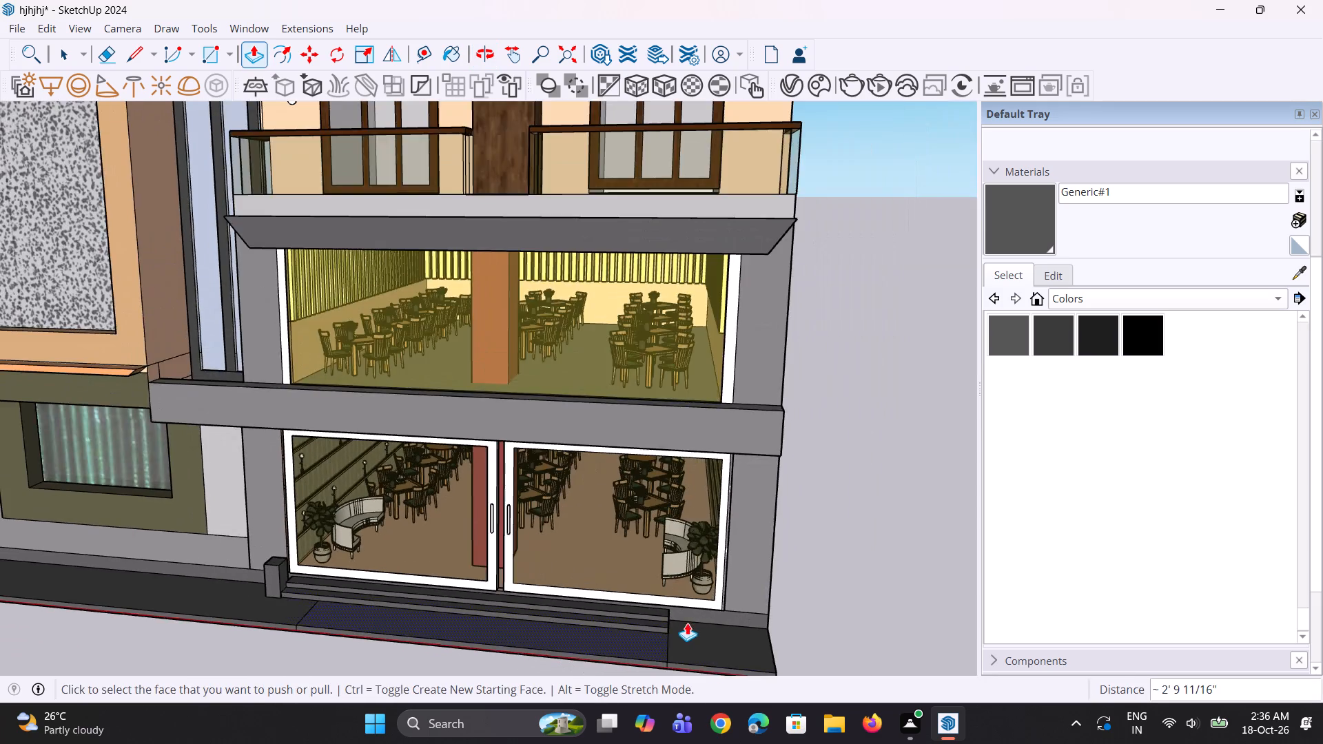
pyautogui.scroll(10, 705, 622)
pyautogui.moveTo(672, 626); pyautogui.dragTo(617, 626, button='middle')
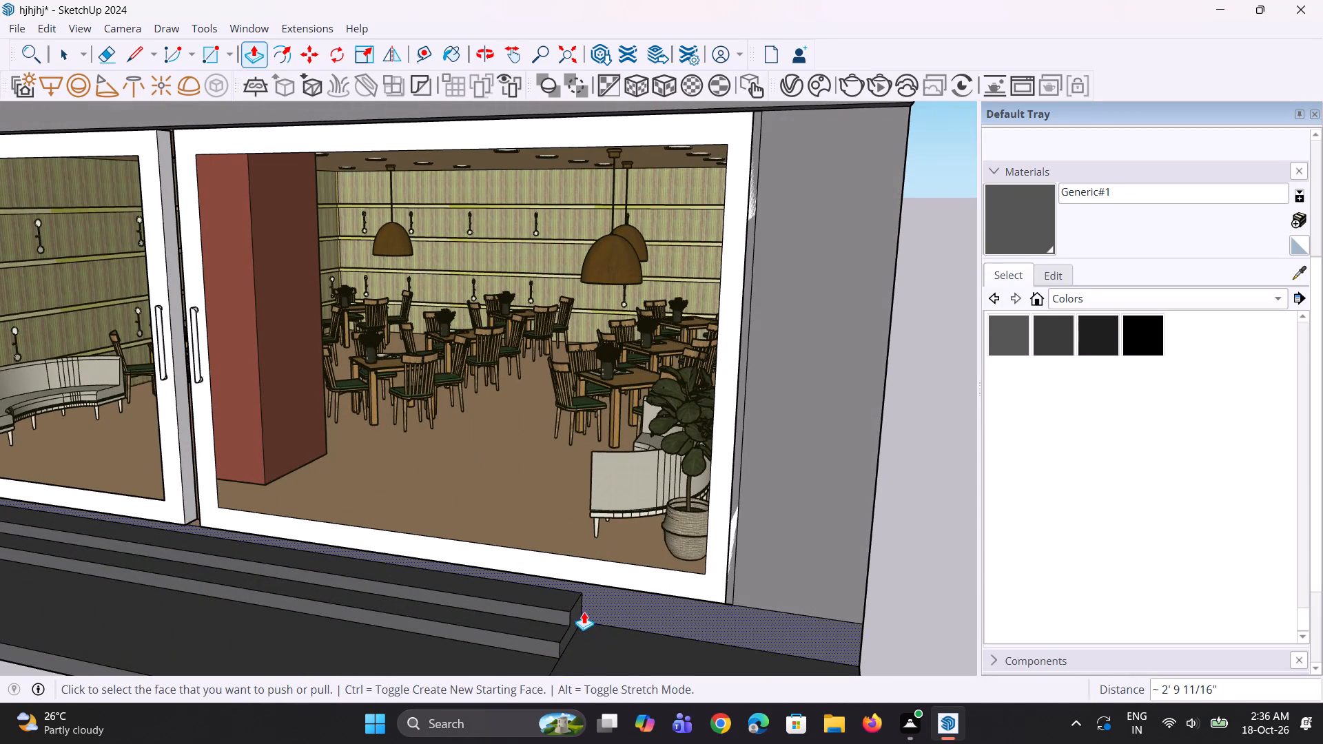
pyautogui.click(580, 612)
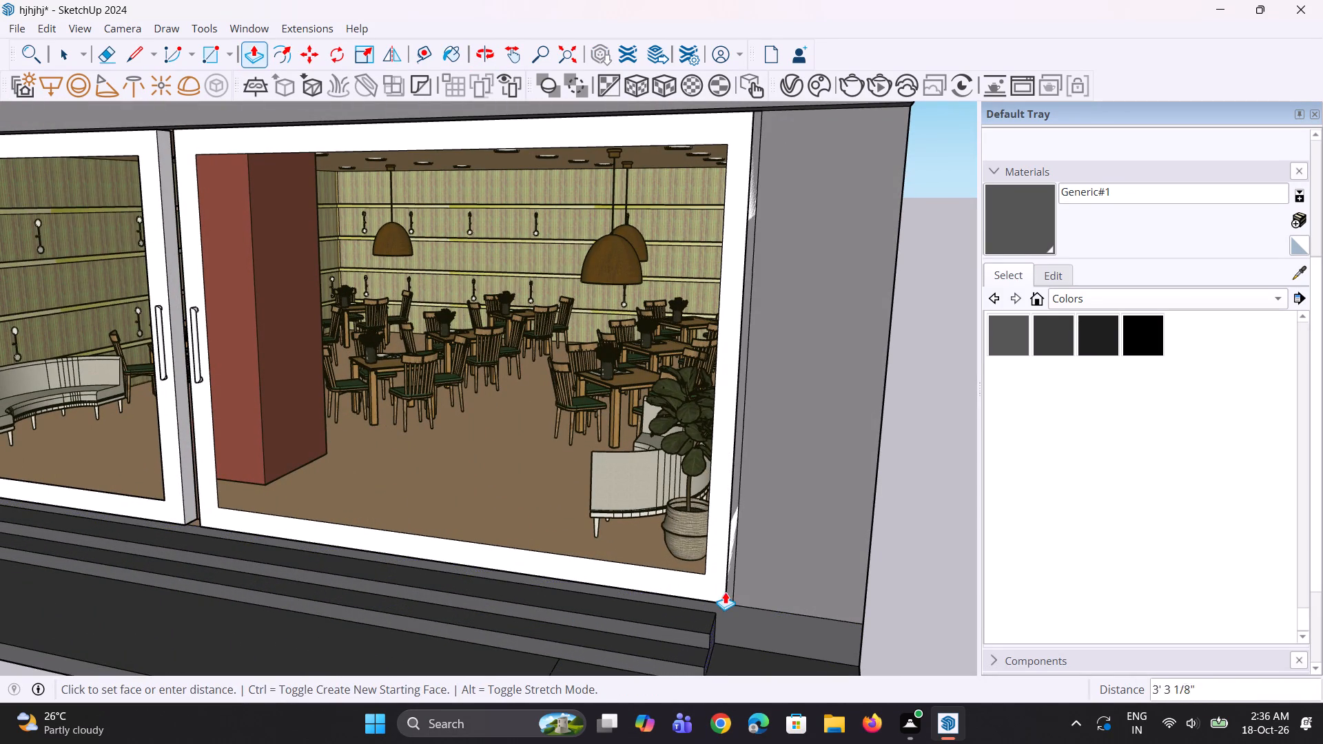
pyautogui.click(726, 592)
# Erase the leftover dividing lines across the top and front edge of the lowest step, at both ends.
pyautogui.scroll(-5, 634, 613)
pyautogui.moveTo(556, 665); pyautogui.dragTo(655, 645, button='middle')
pyautogui.scroll(-4, 640, 587)
pyautogui.scroll(3, 681, 626)
pyautogui.moveTo(681, 626); pyautogui.dragTo(679, 659, button='middle')
pyautogui.scroll(2, 679, 656)
pyautogui.press('e')
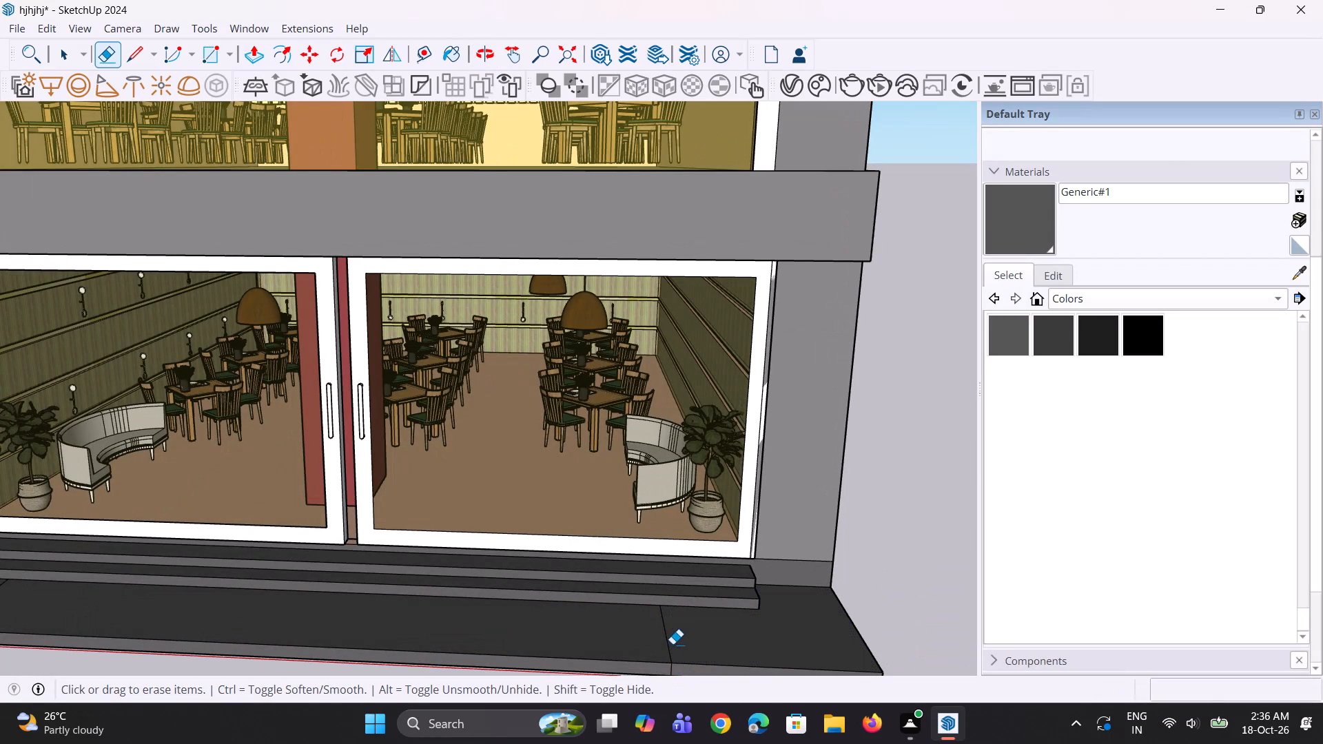
pyautogui.click(673, 643)
pyautogui.click(670, 642)
pyautogui.scroll(-4, 667, 599)
pyautogui.scroll(3, 659, 666)
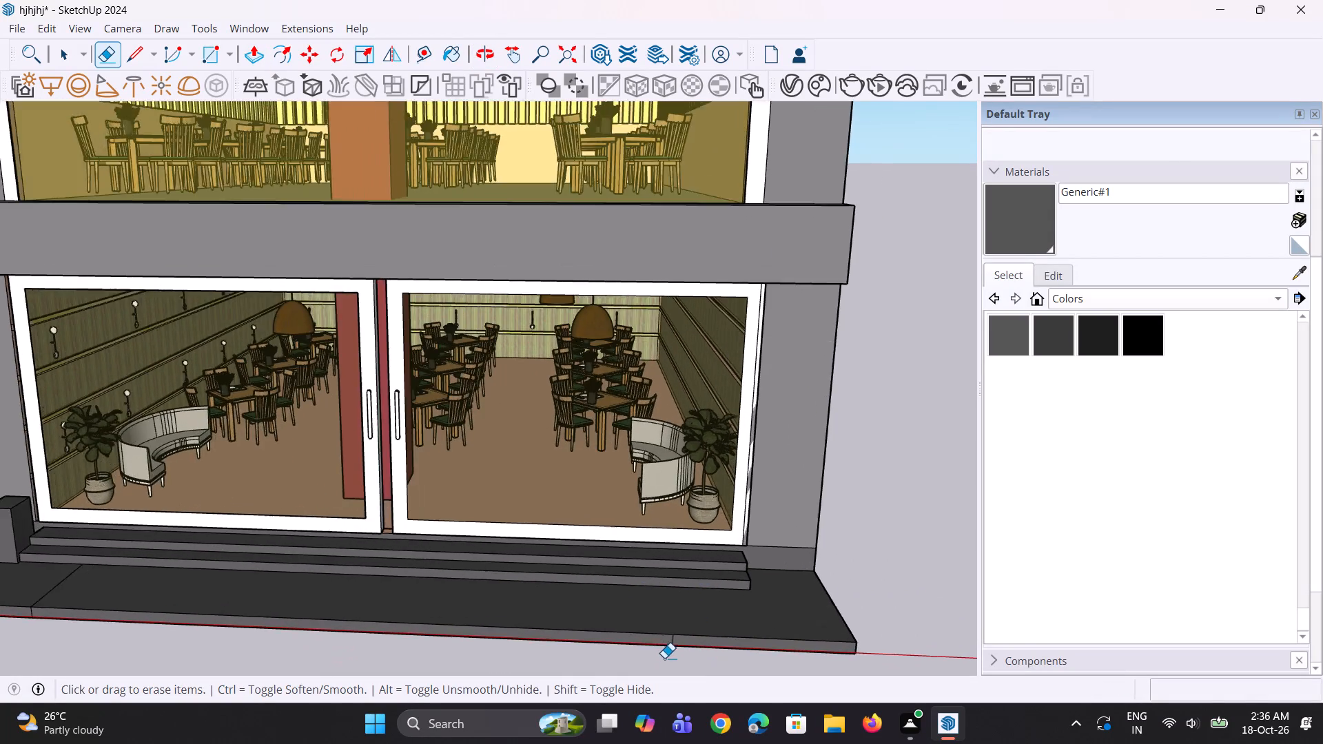
pyautogui.scroll(6, 664, 658)
pyautogui.click(674, 641)
pyautogui.scroll(-8, 684, 621)
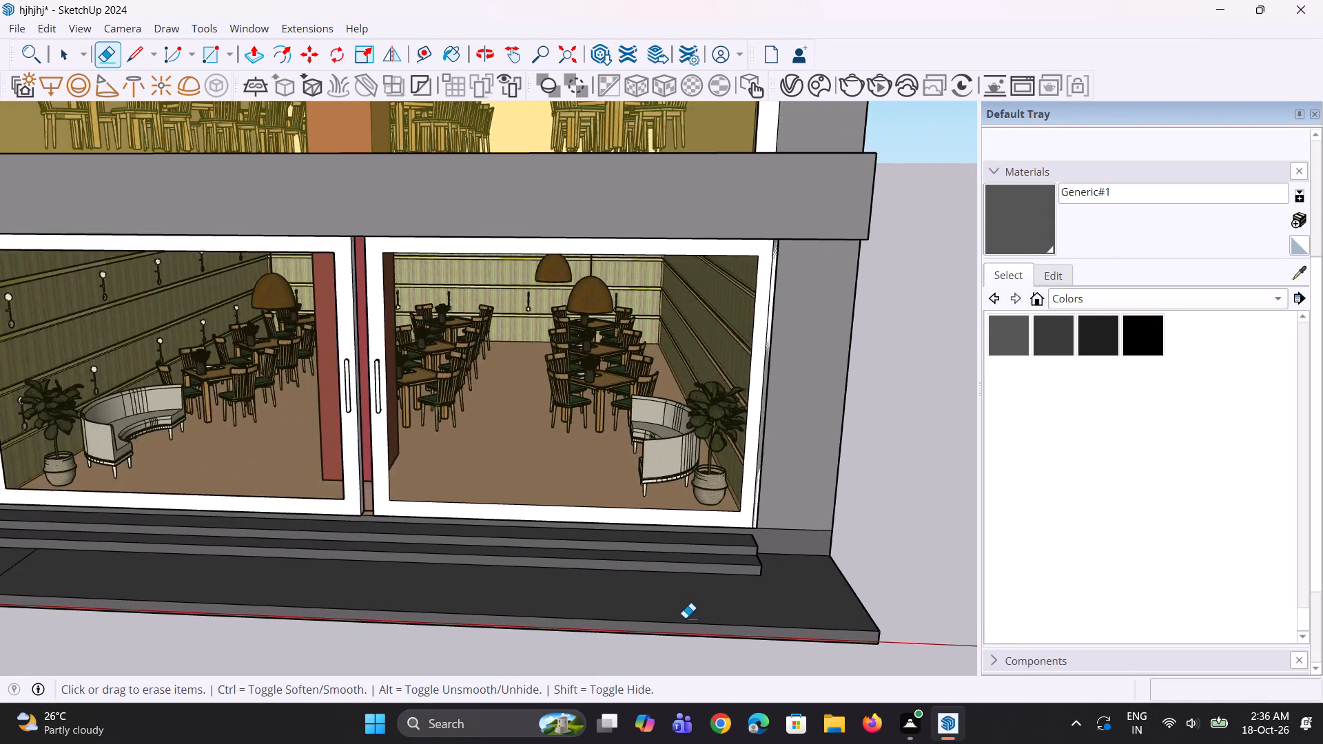
pyautogui.scroll(-2, 685, 618)
pyautogui.scroll(3, 187, 572)
pyautogui.click(258, 584)
pyautogui.scroll(4, 249, 623)
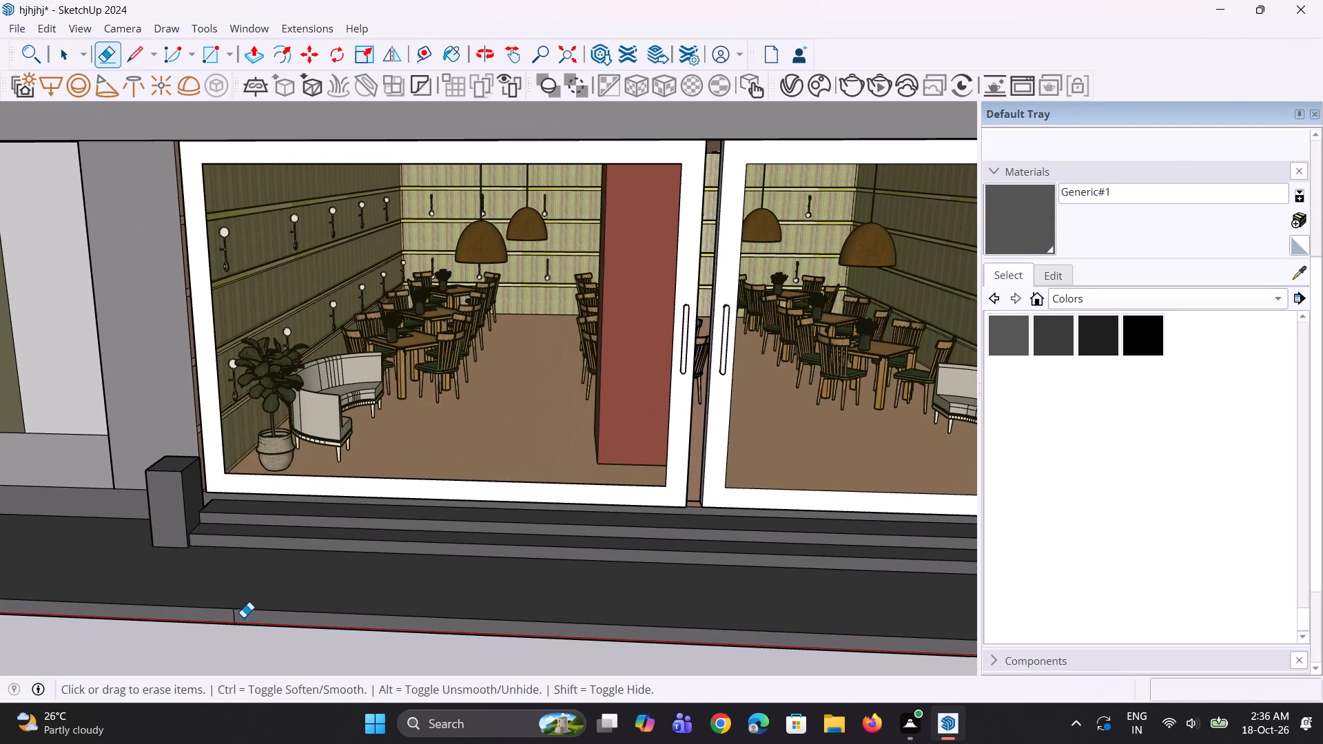
pyautogui.click(236, 619)
pyautogui.scroll(-4, 270, 590)
pyautogui.moveTo(234, 584); pyautogui.dragTo(302, 584, button='middle')
pyautogui.press('space')
pyautogui.press('space')
# Import the potted plant model 9 from Downloads and place it in the open space beside the hotel.
pyautogui.click(14, 26)
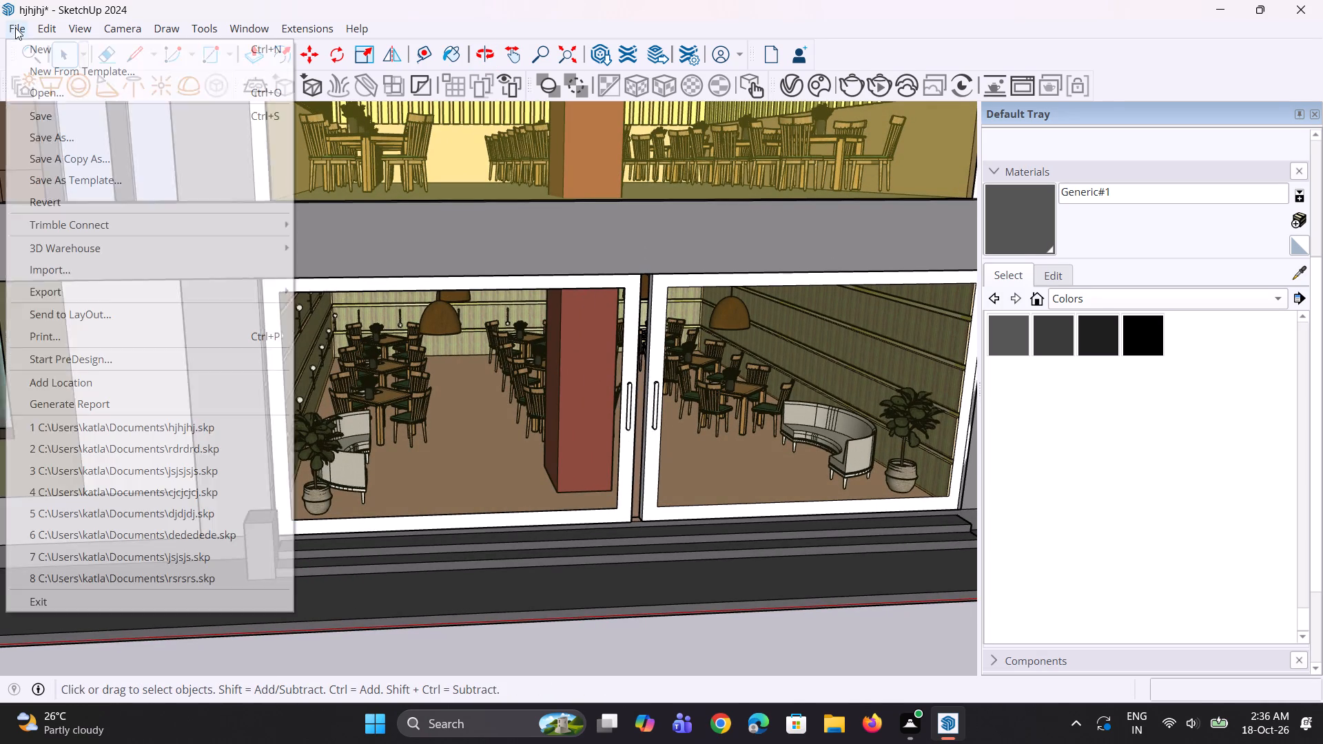
pyautogui.click(63, 269)
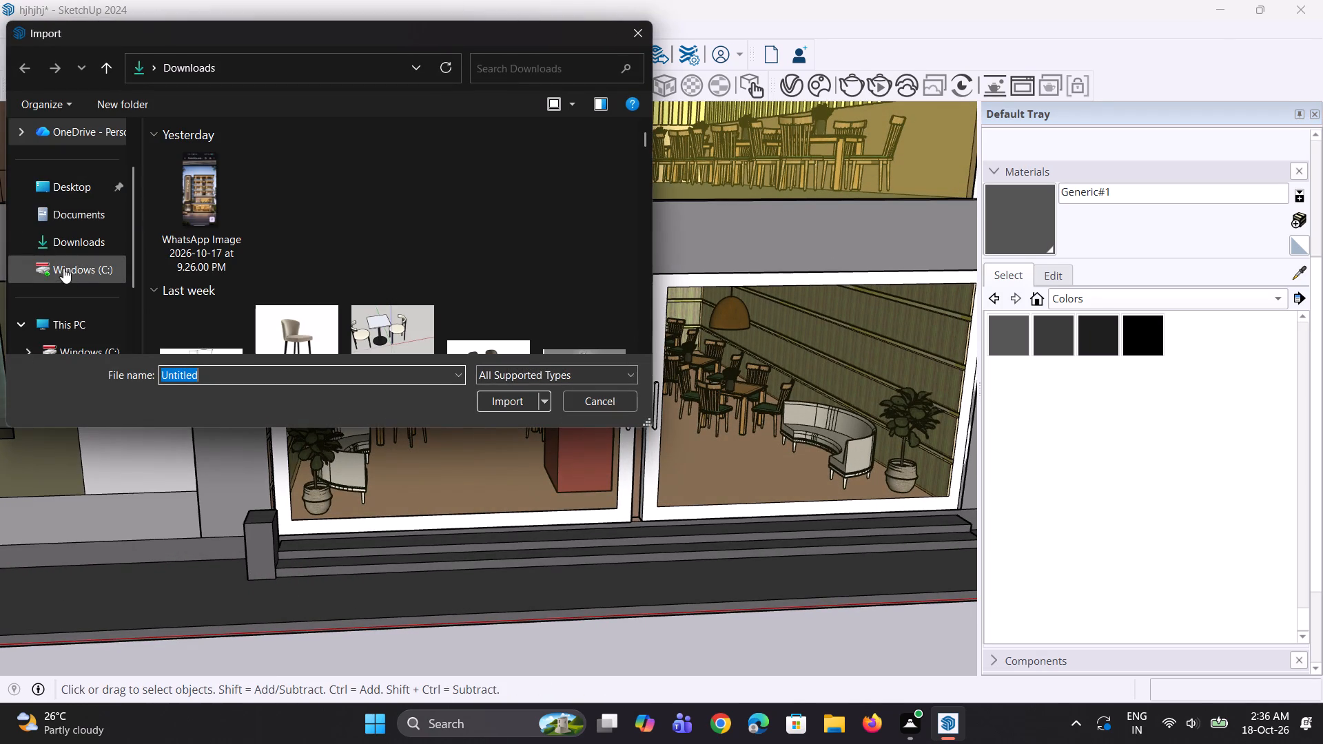
pyautogui.scroll(-4, 215, 269)
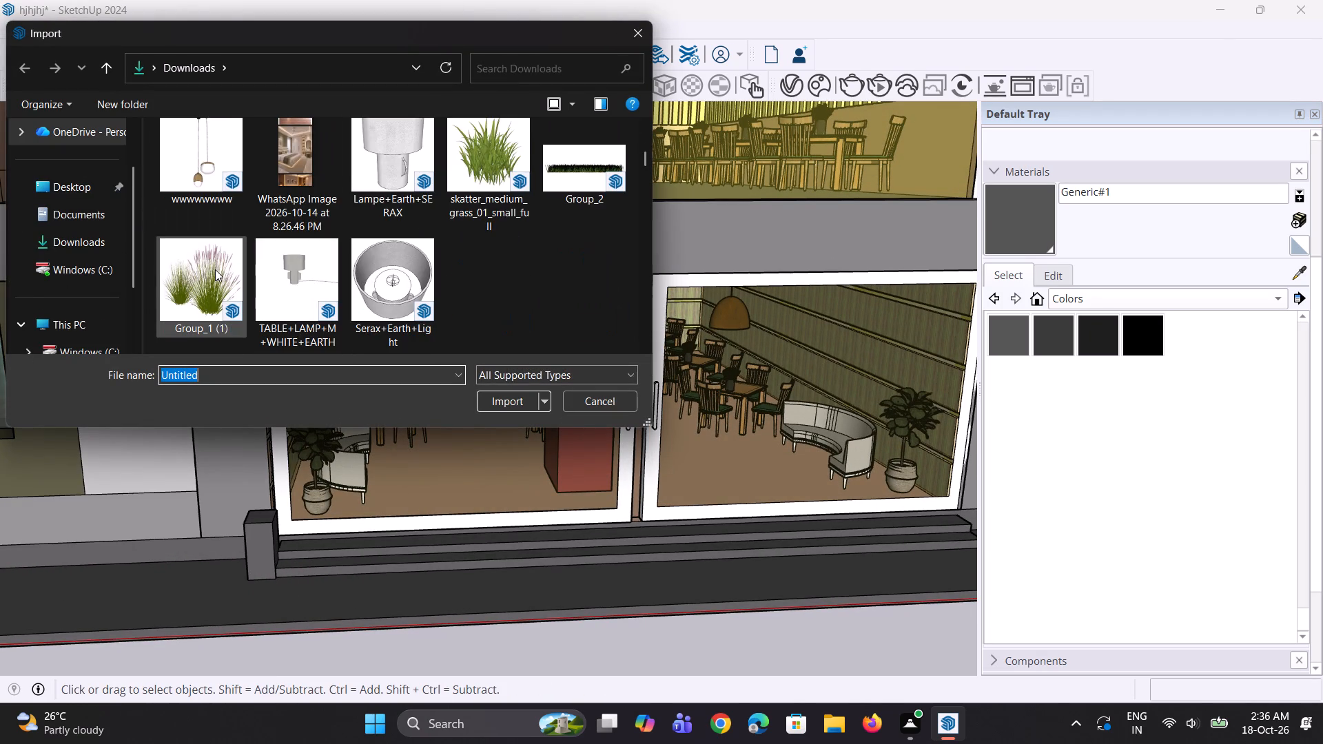
pyautogui.scroll(-11, 215, 269)
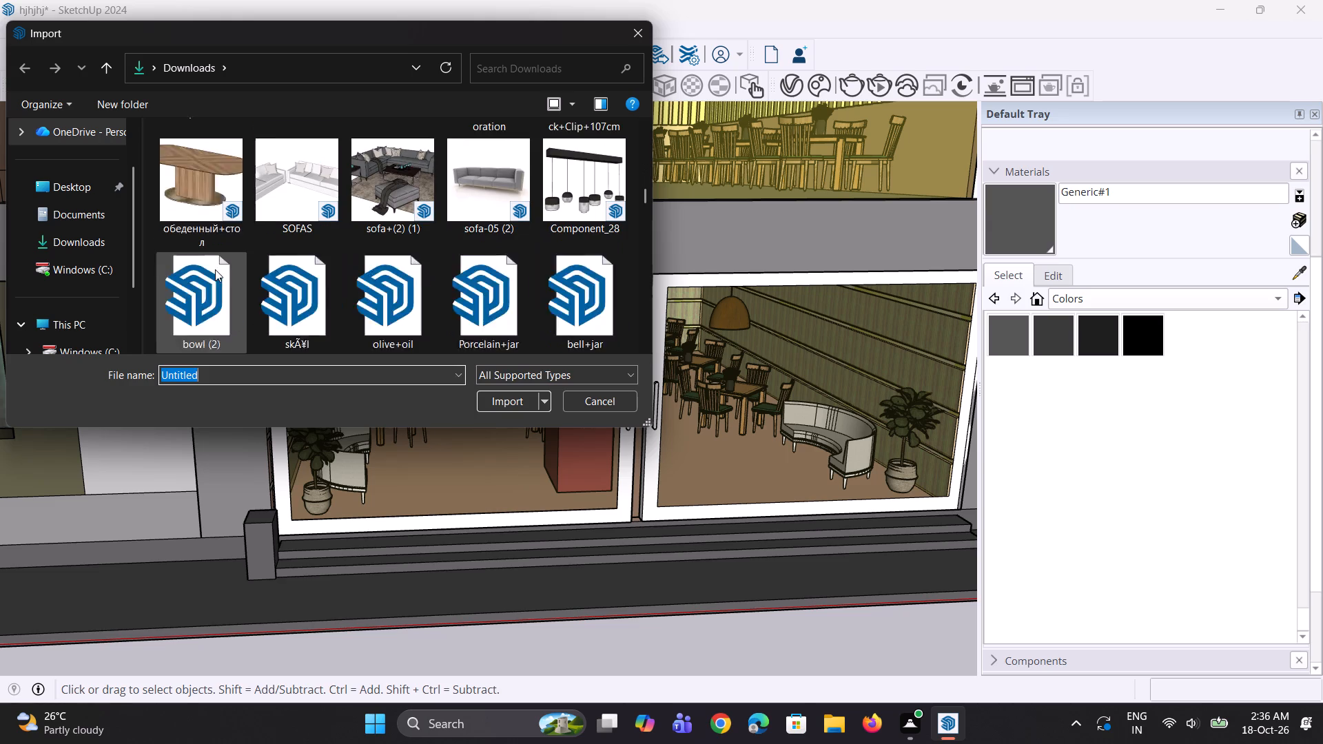
pyautogui.scroll(-8, 215, 269)
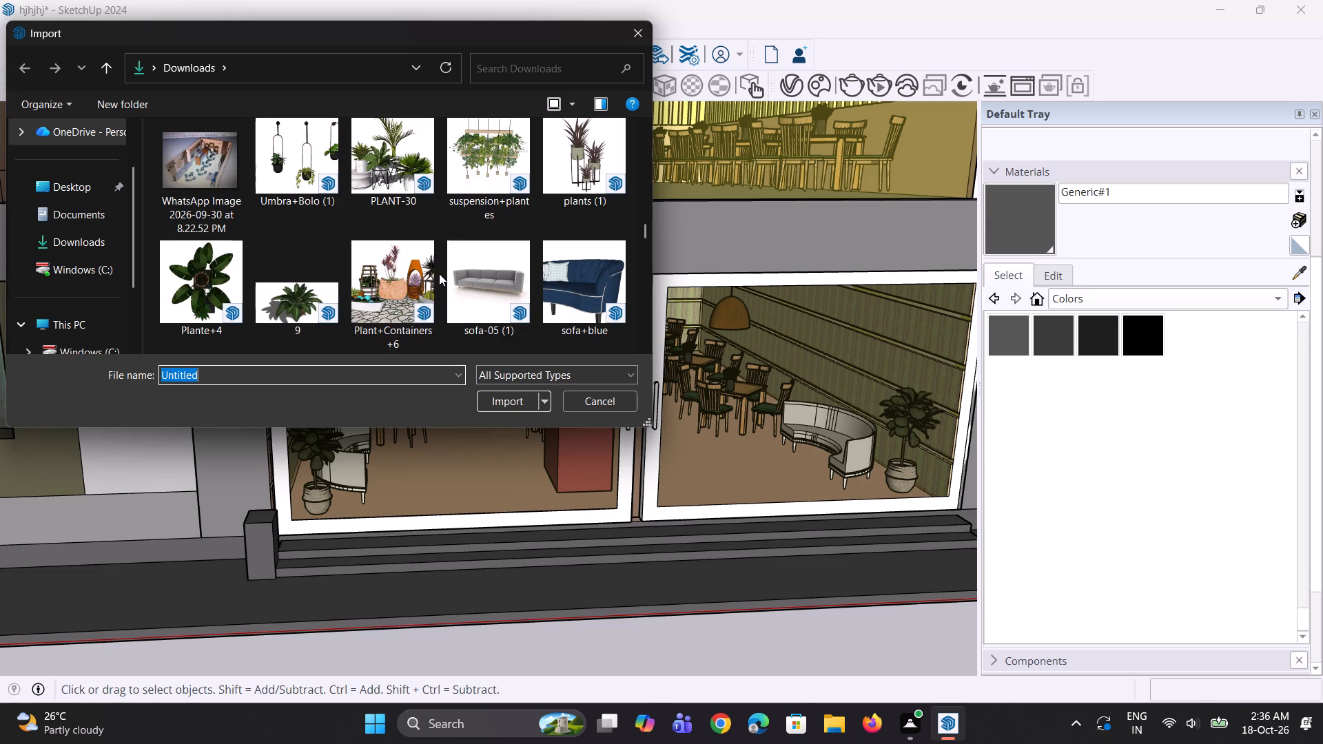
pyautogui.click(295, 288)
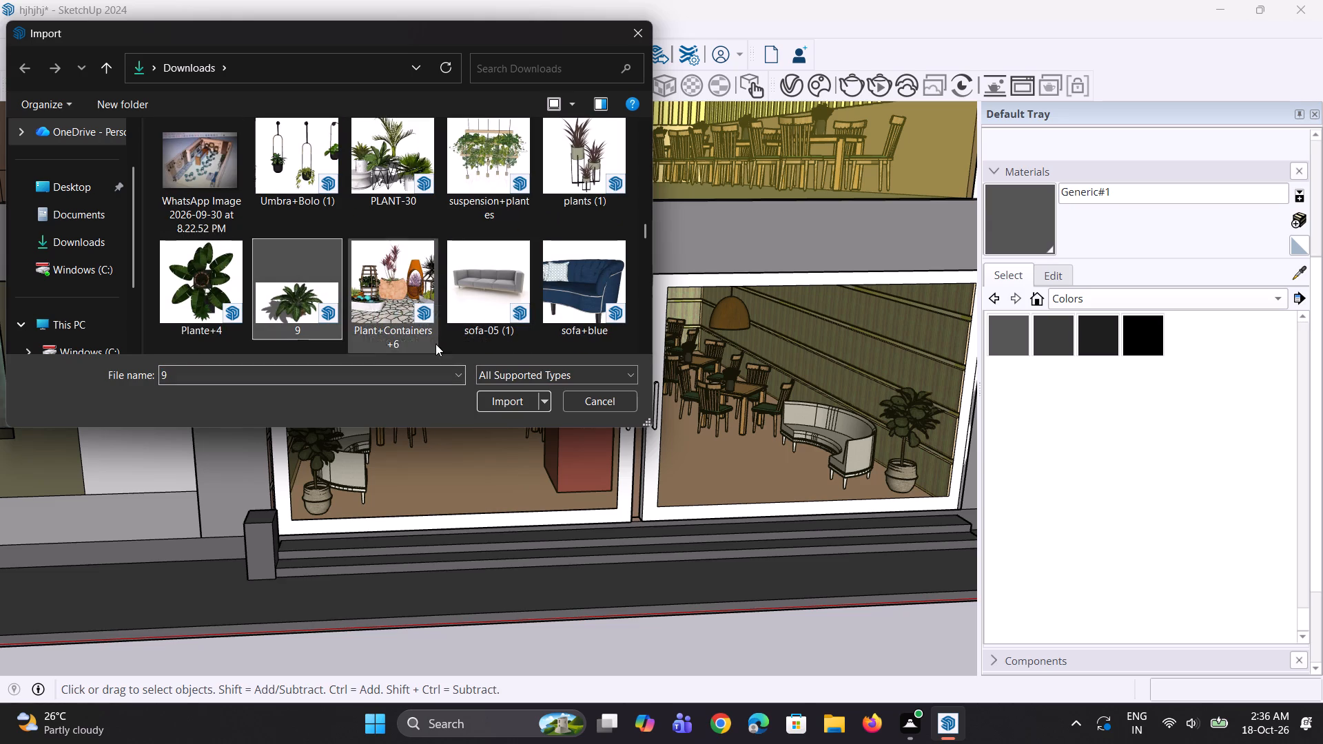
pyautogui.click(487, 398)
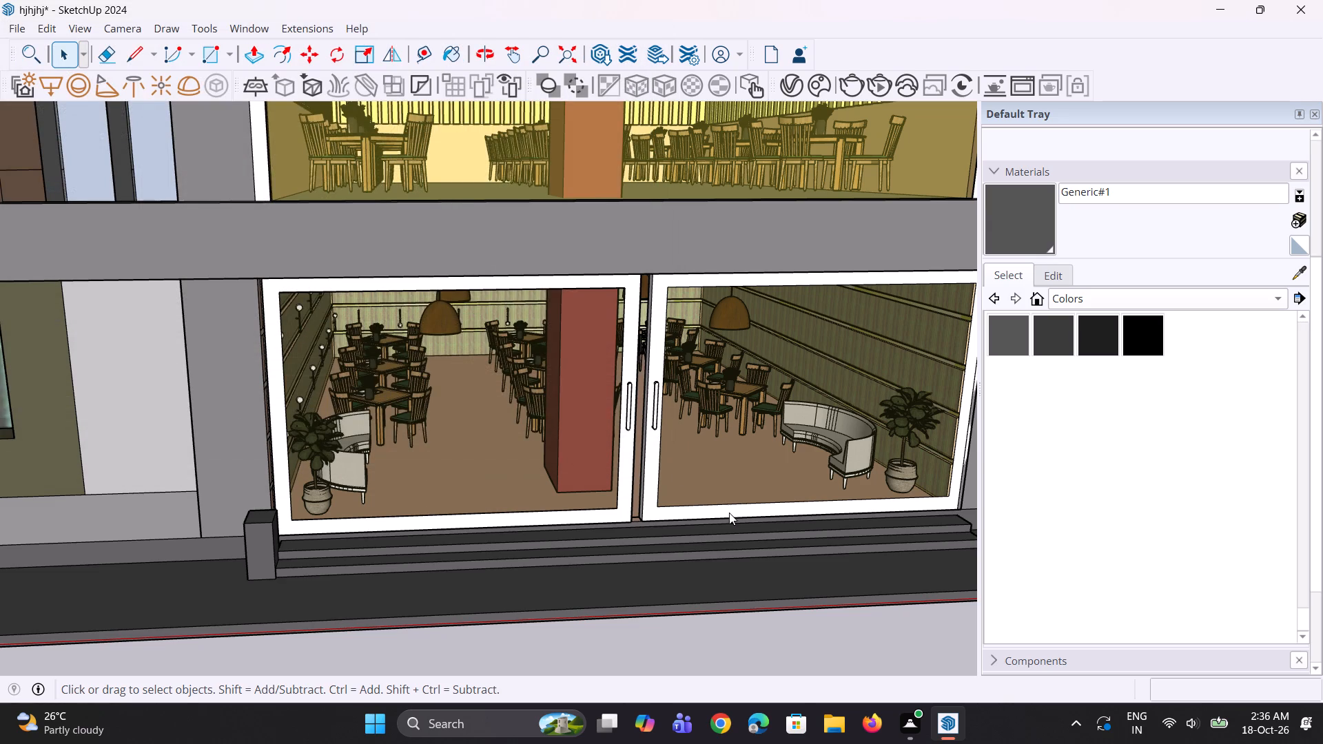
pyautogui.moveTo(550, 440); pyautogui.dragTo(398, 460, button='right')
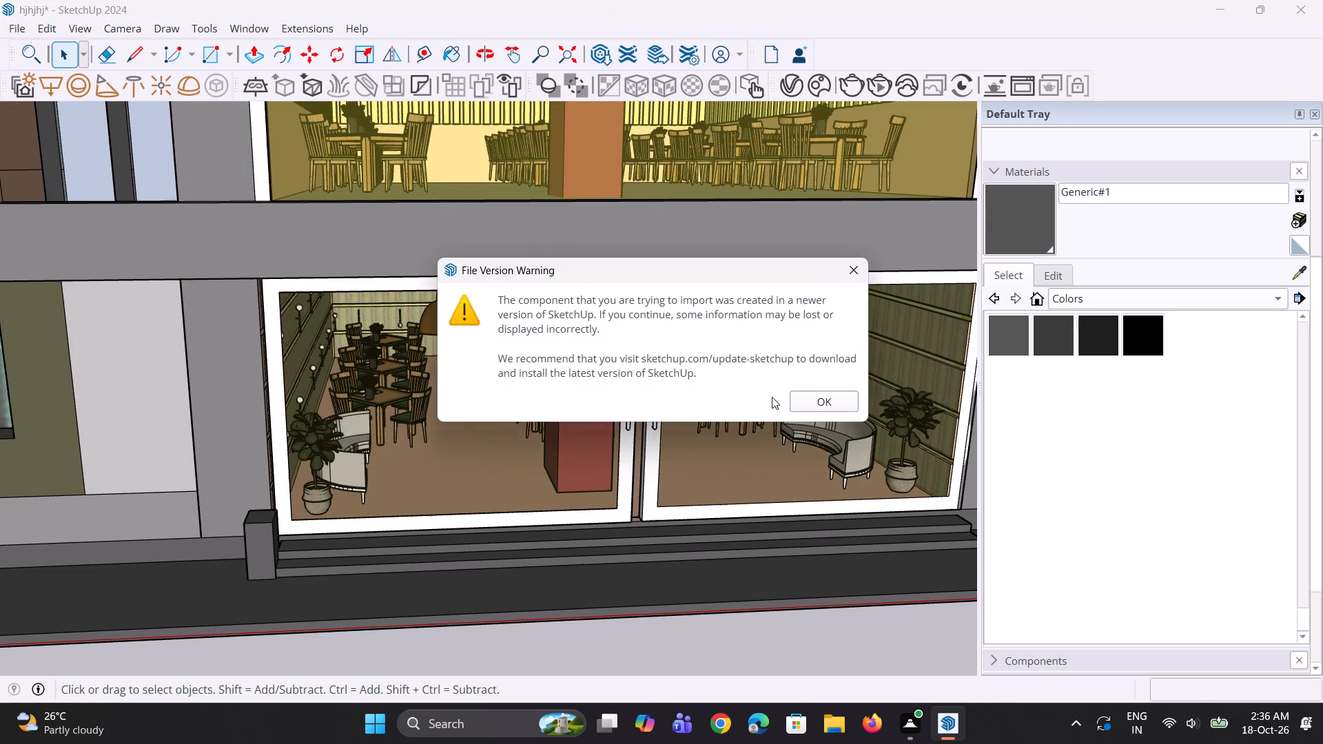
pyautogui.click(829, 396)
pyautogui.scroll(-5, 533, 454)
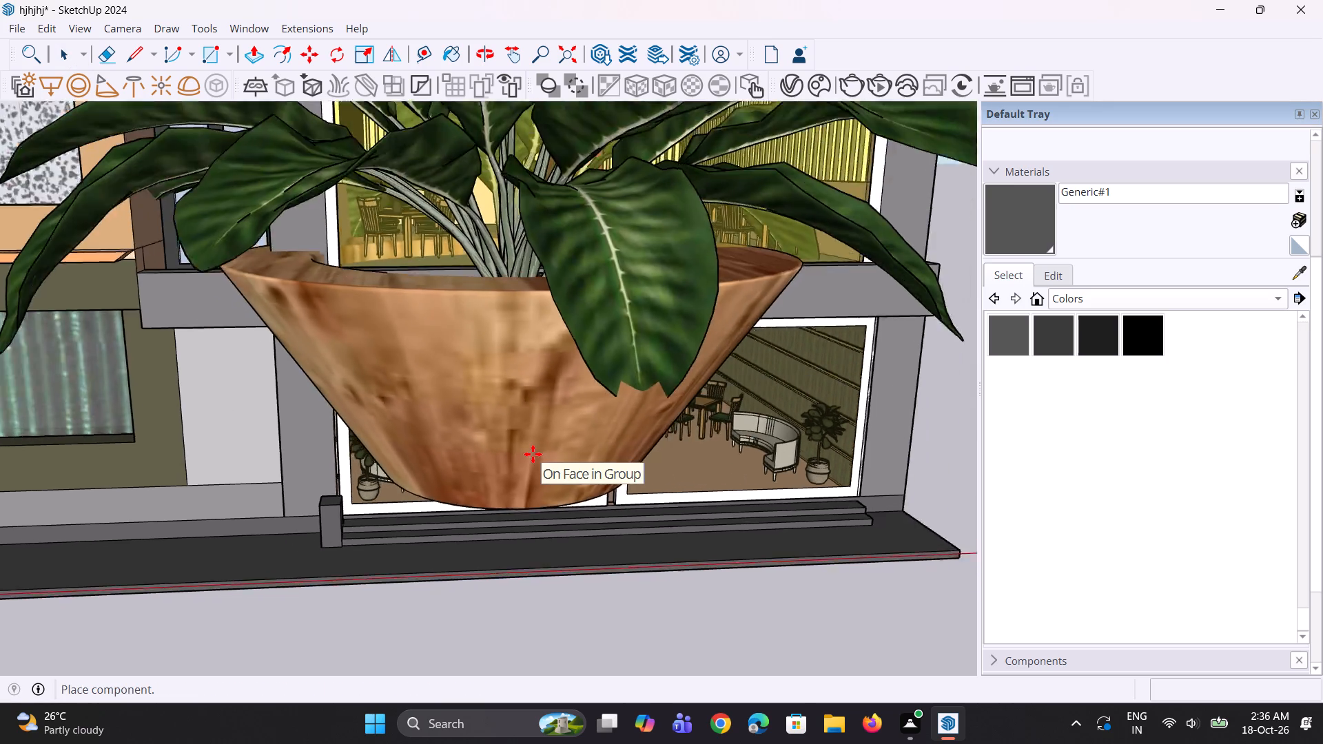
pyautogui.scroll(-14, 533, 454)
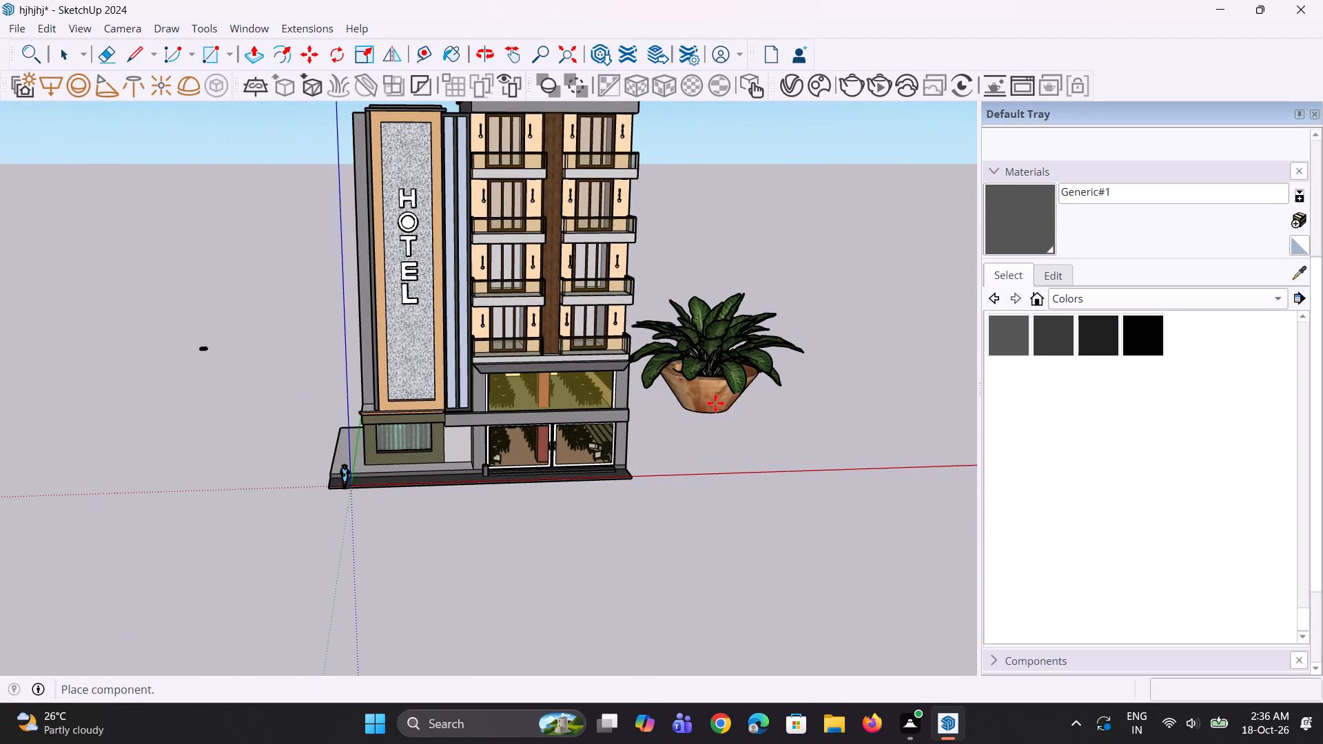
pyautogui.click(730, 404)
# Scale the potted plant down uniformly three times, by about 0.34, 0.41 and 0.29.
pyautogui.scroll(5, 730, 404)
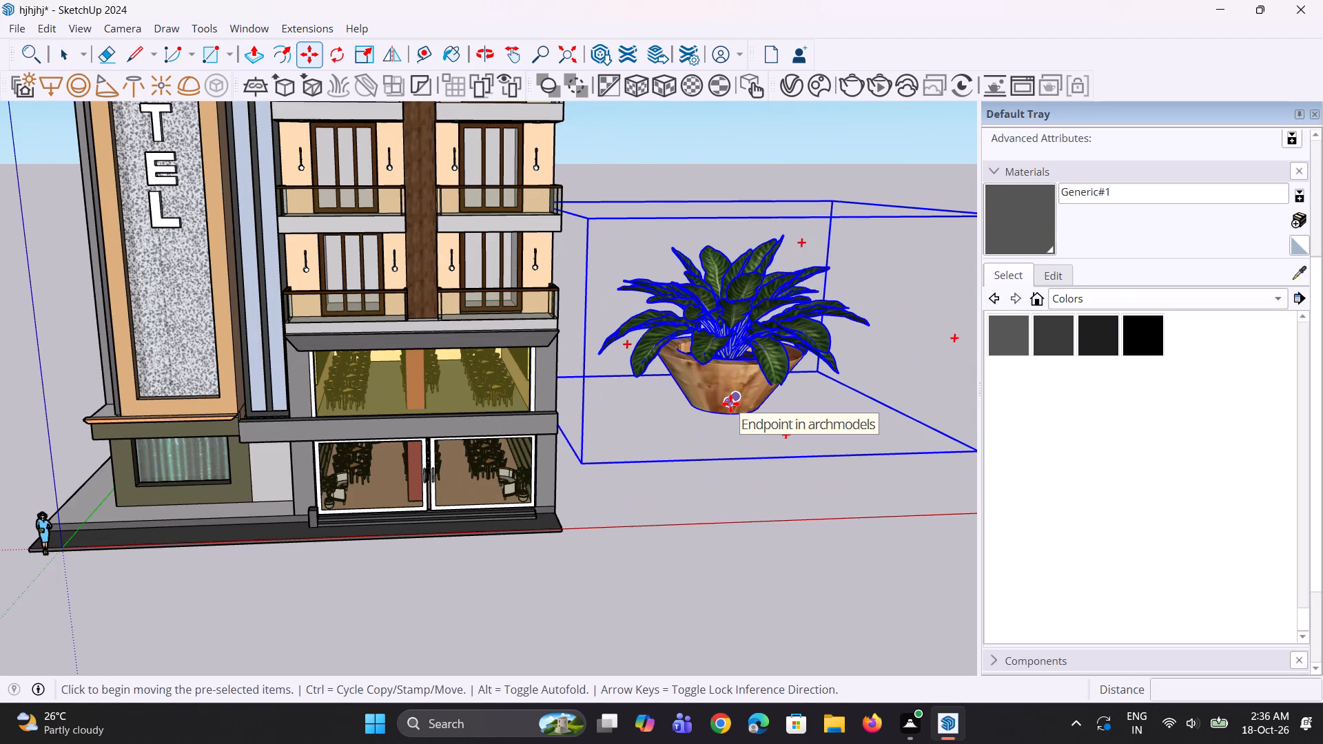
pyautogui.press('s')
pyautogui.moveTo(608, 383); pyautogui.dragTo(548, 400, button='middle')
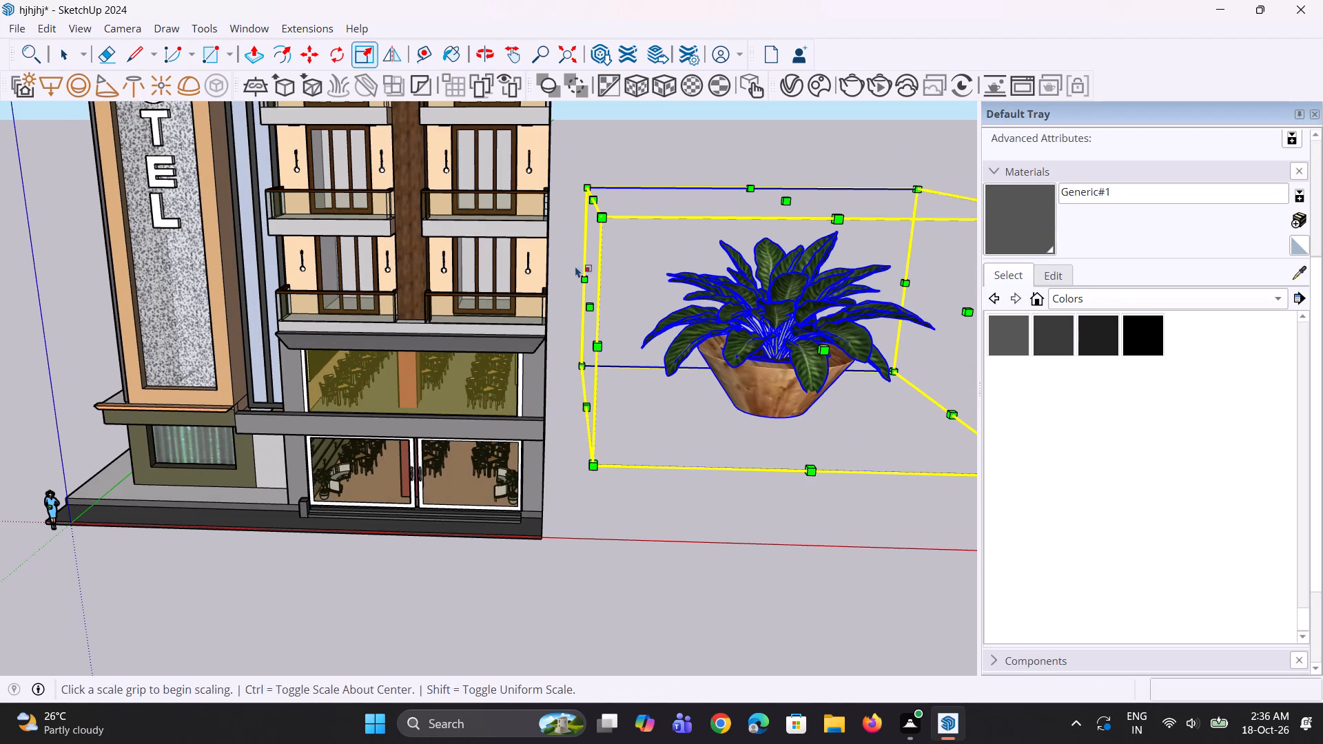
pyautogui.click(583, 189)
pyautogui.click(799, 424)
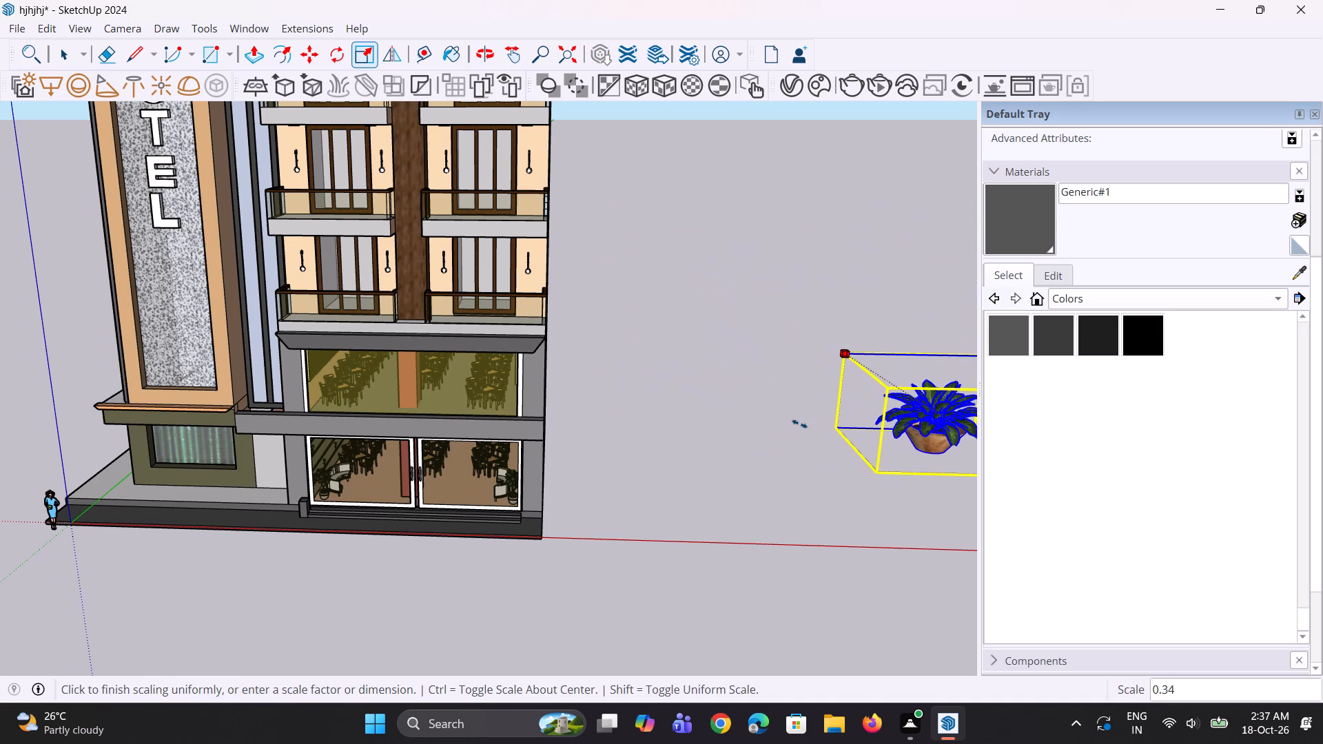
pyautogui.scroll(-5, 577, 478)
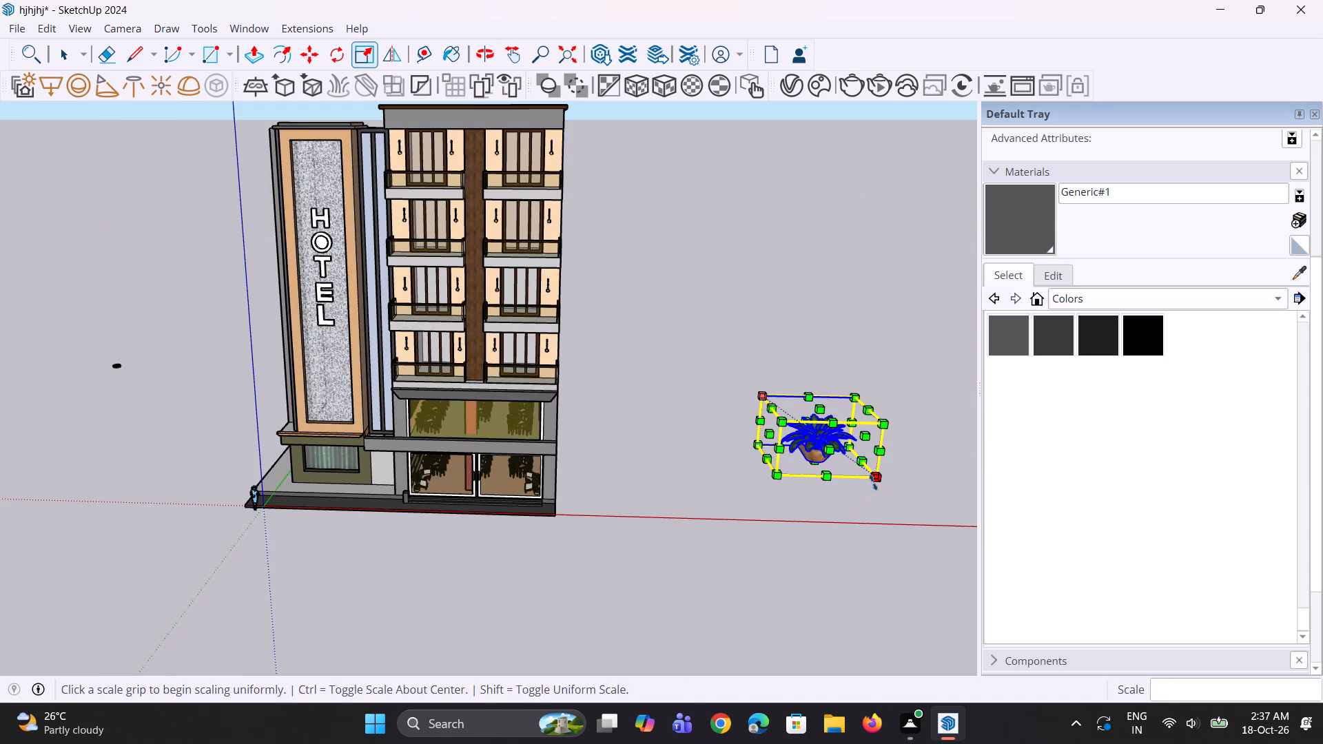
pyautogui.click(873, 482)
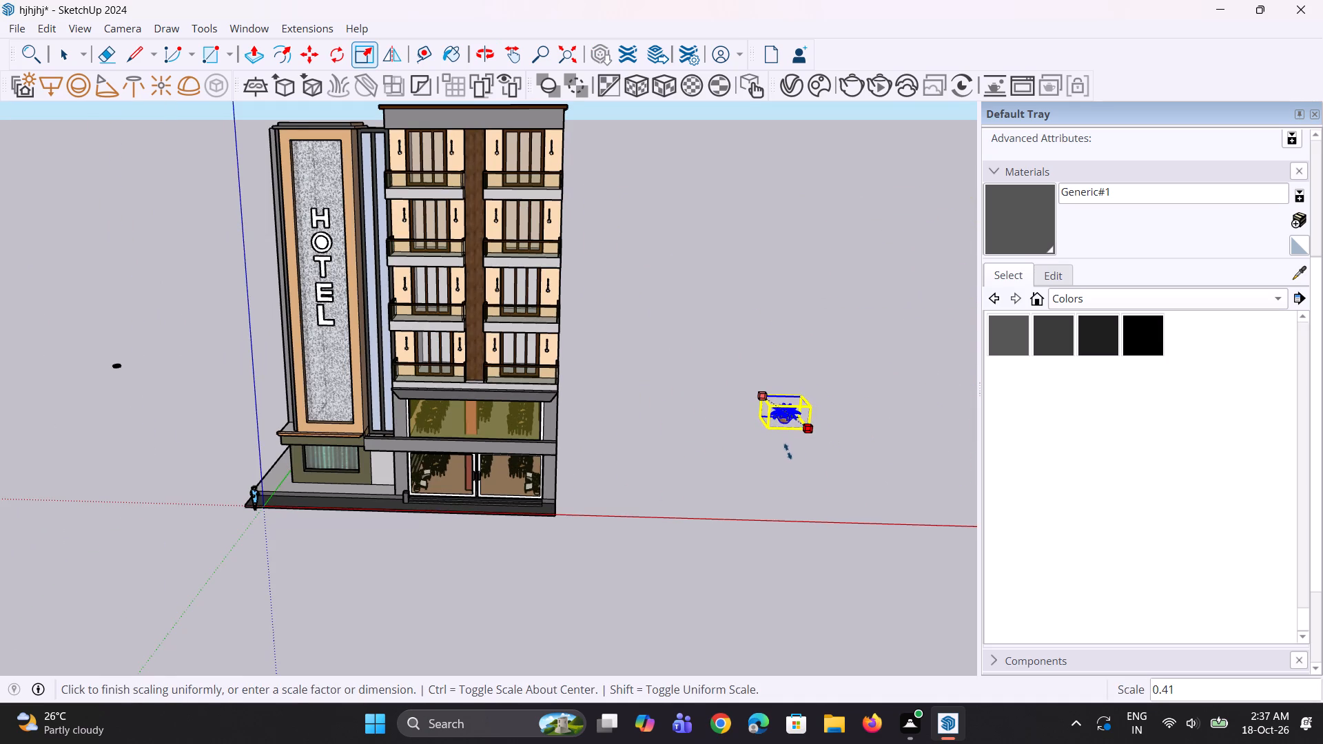
pyautogui.click(786, 451)
pyautogui.scroll(10, 817, 420)
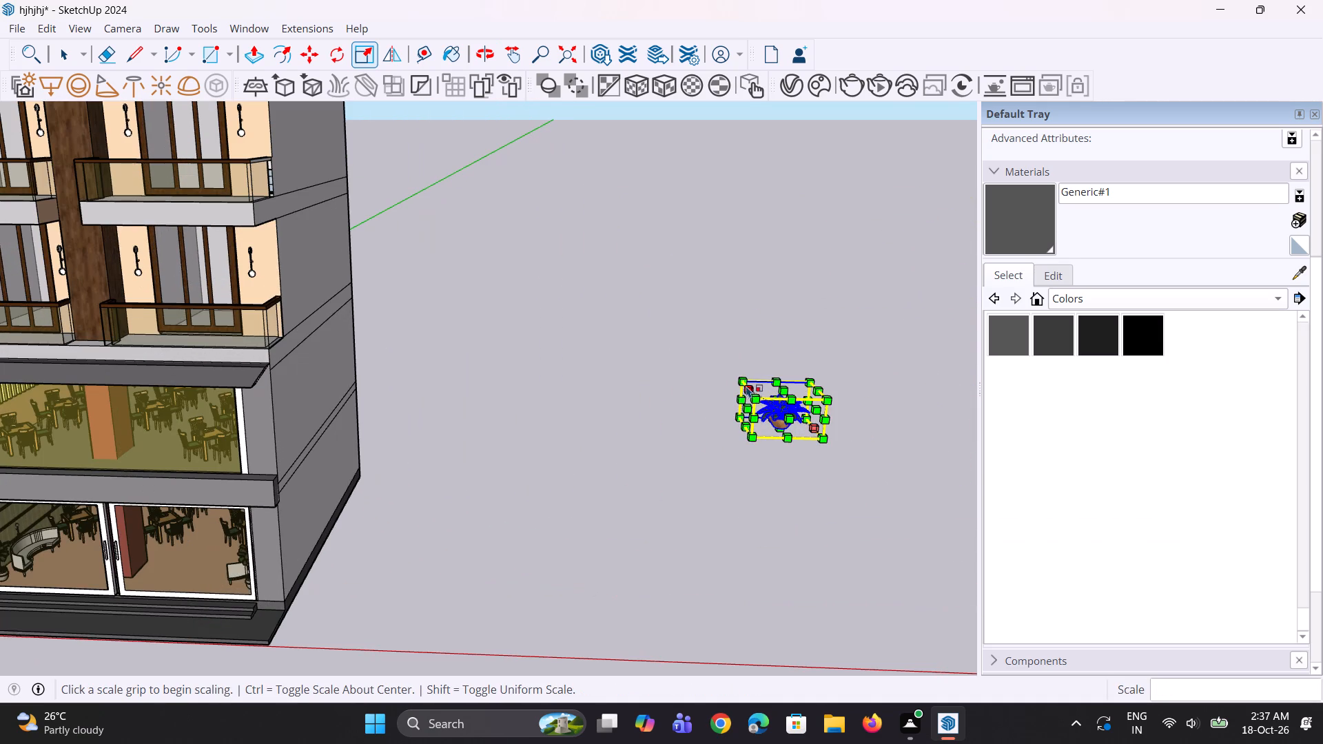
pyautogui.click(744, 380)
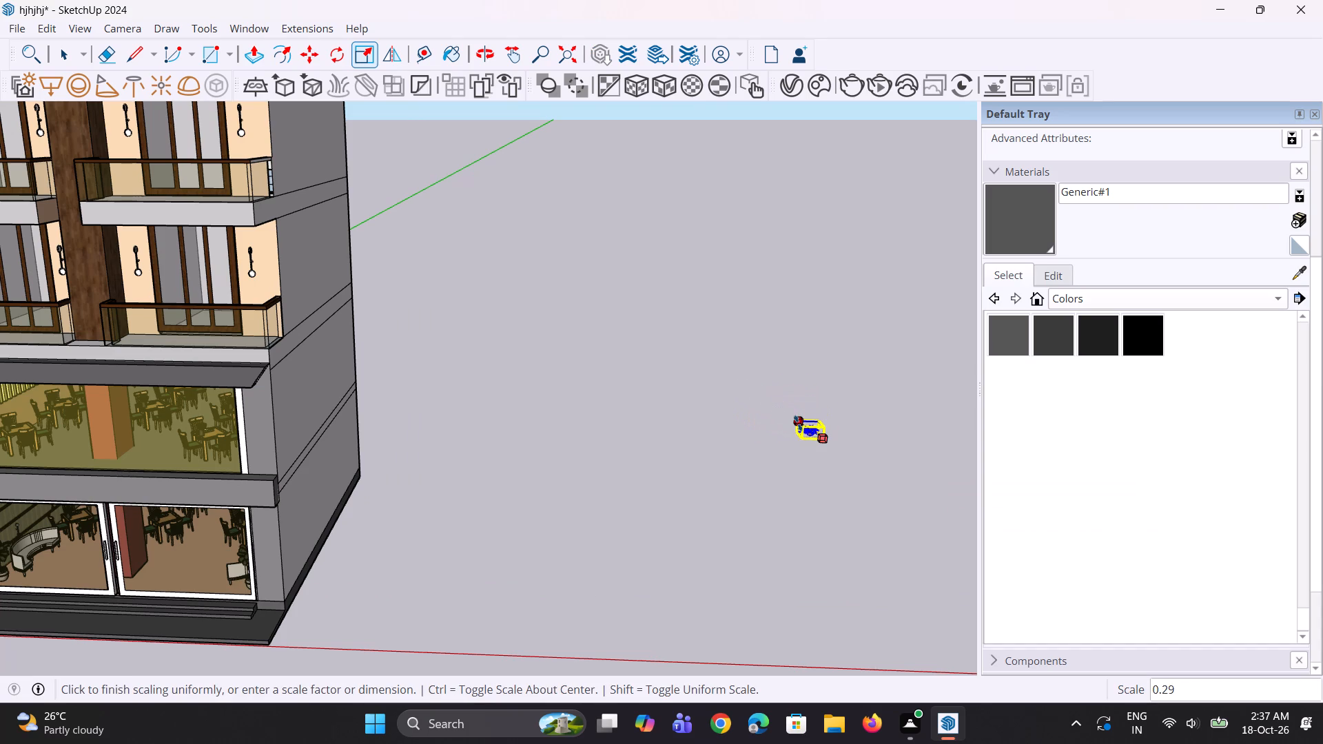
pyautogui.click(798, 423)
# Move the scaled-down potted plant from beside the hotel onto the top of the block next to the entrance steps.
pyautogui.scroll(9, 848, 454)
pyautogui.press('m')
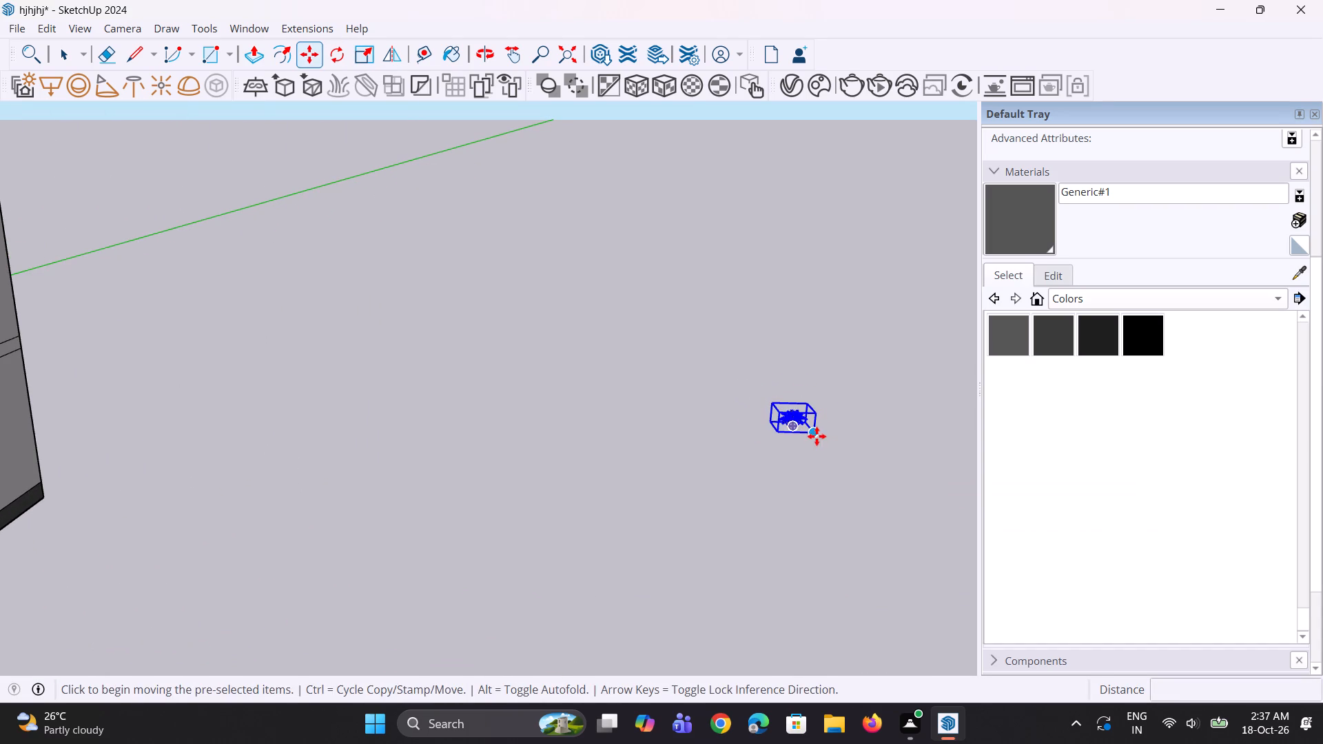
pyautogui.click(817, 436)
pyautogui.scroll(-15, 843, 464)
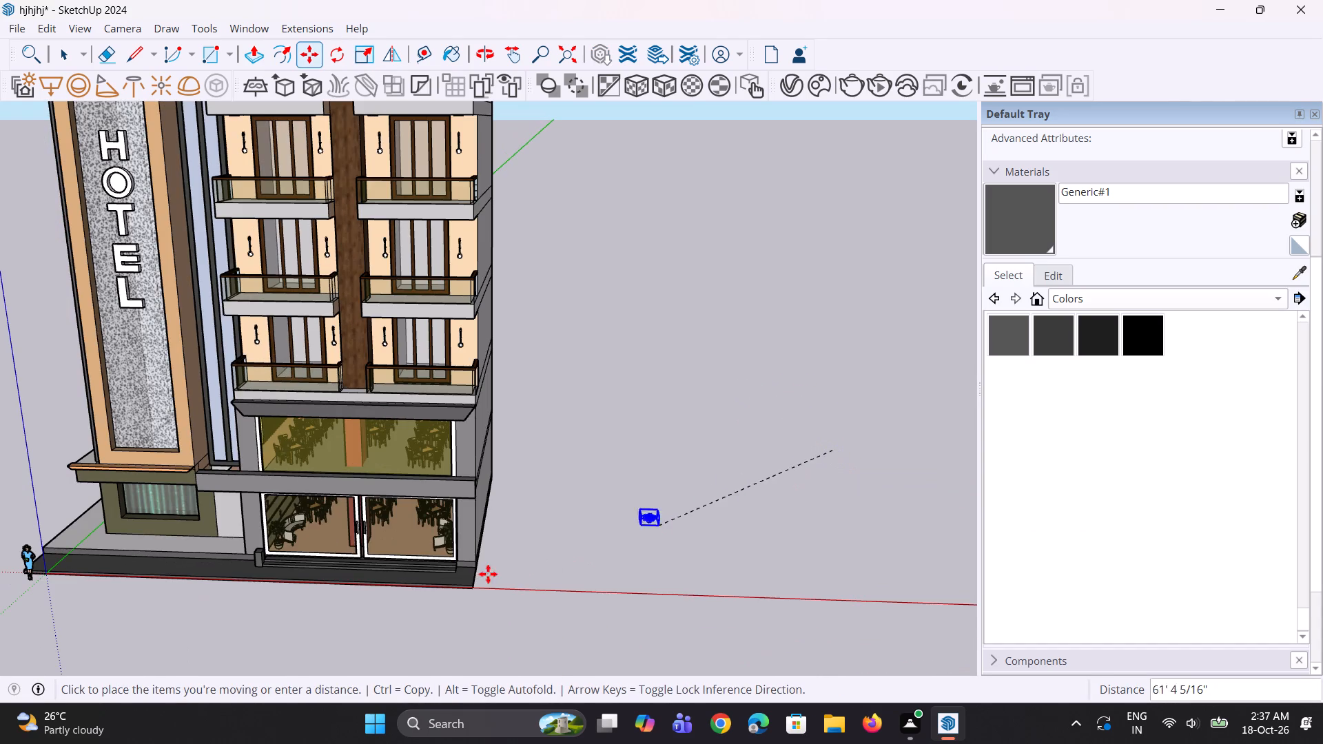
pyautogui.scroll(4, 371, 575)
pyautogui.scroll(9, 281, 551)
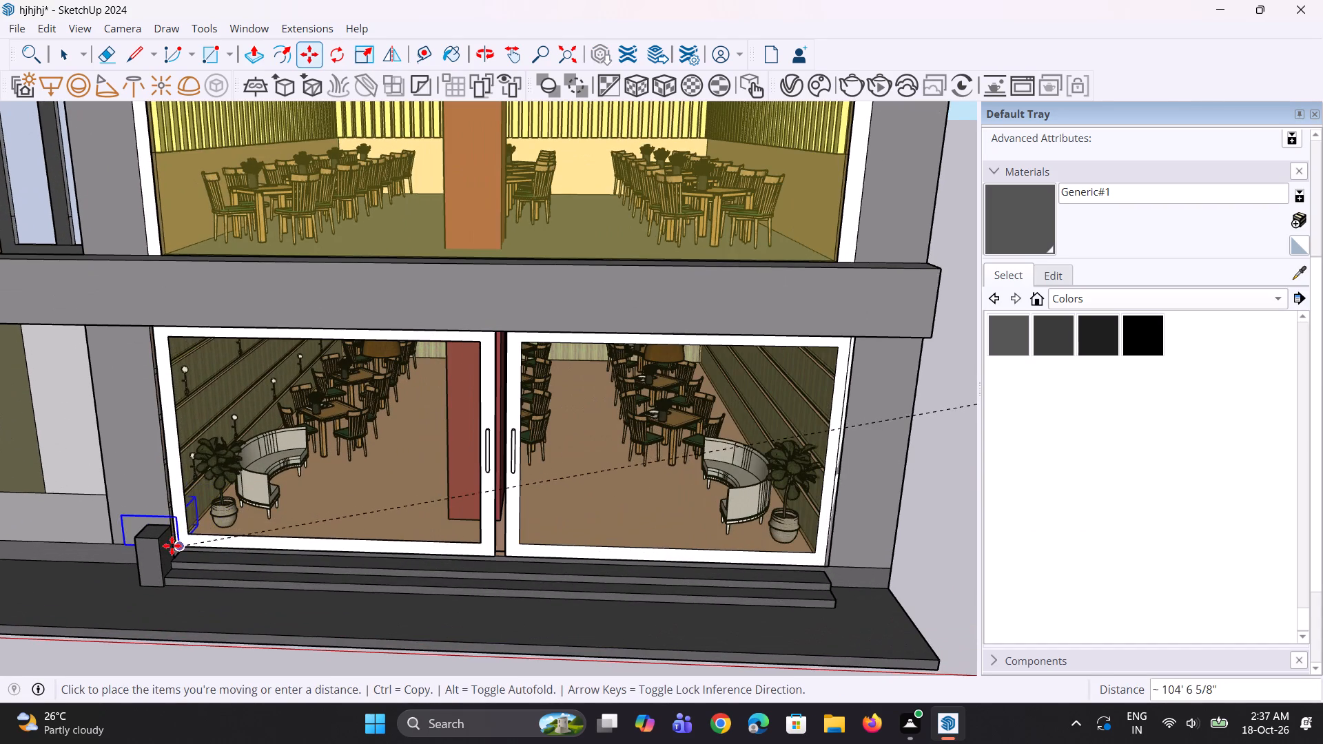
pyautogui.click(158, 537)
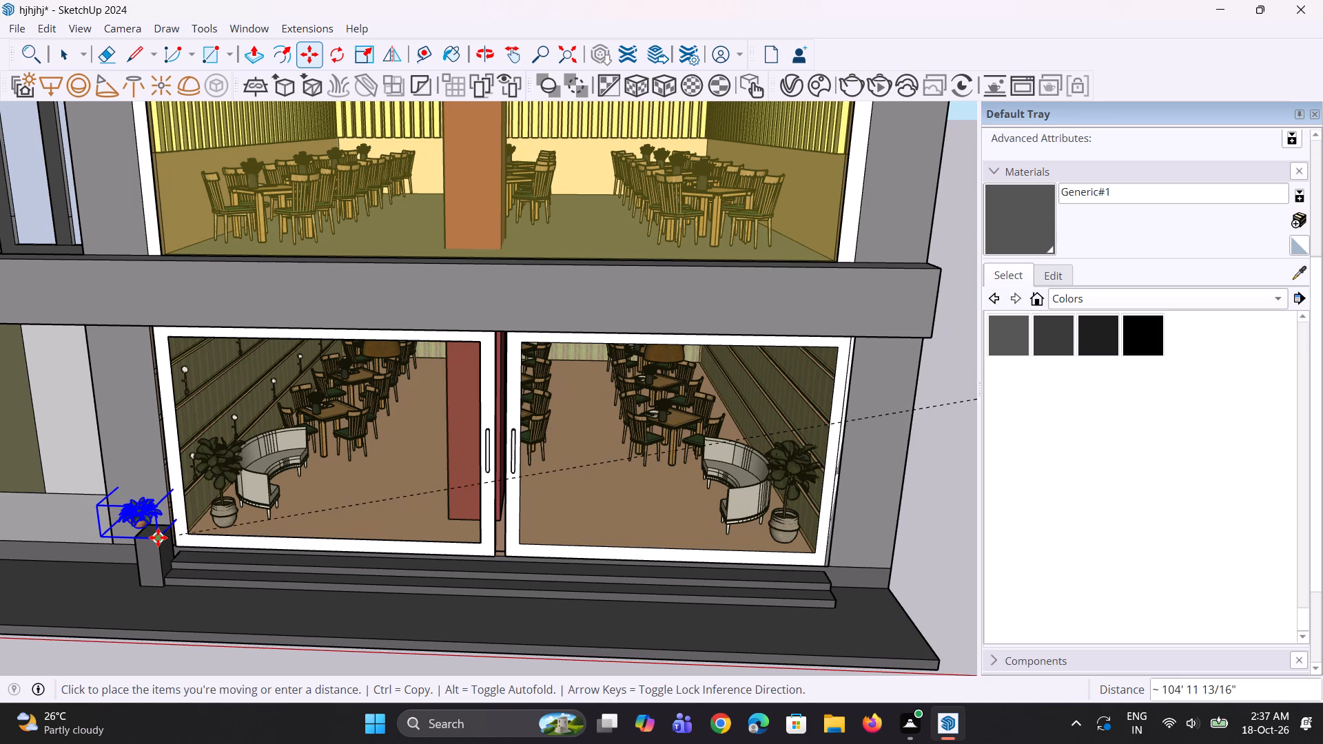
pyautogui.moveTo(117, 555); pyautogui.dragTo(249, 547, button='middle')
pyautogui.click(265, 557)
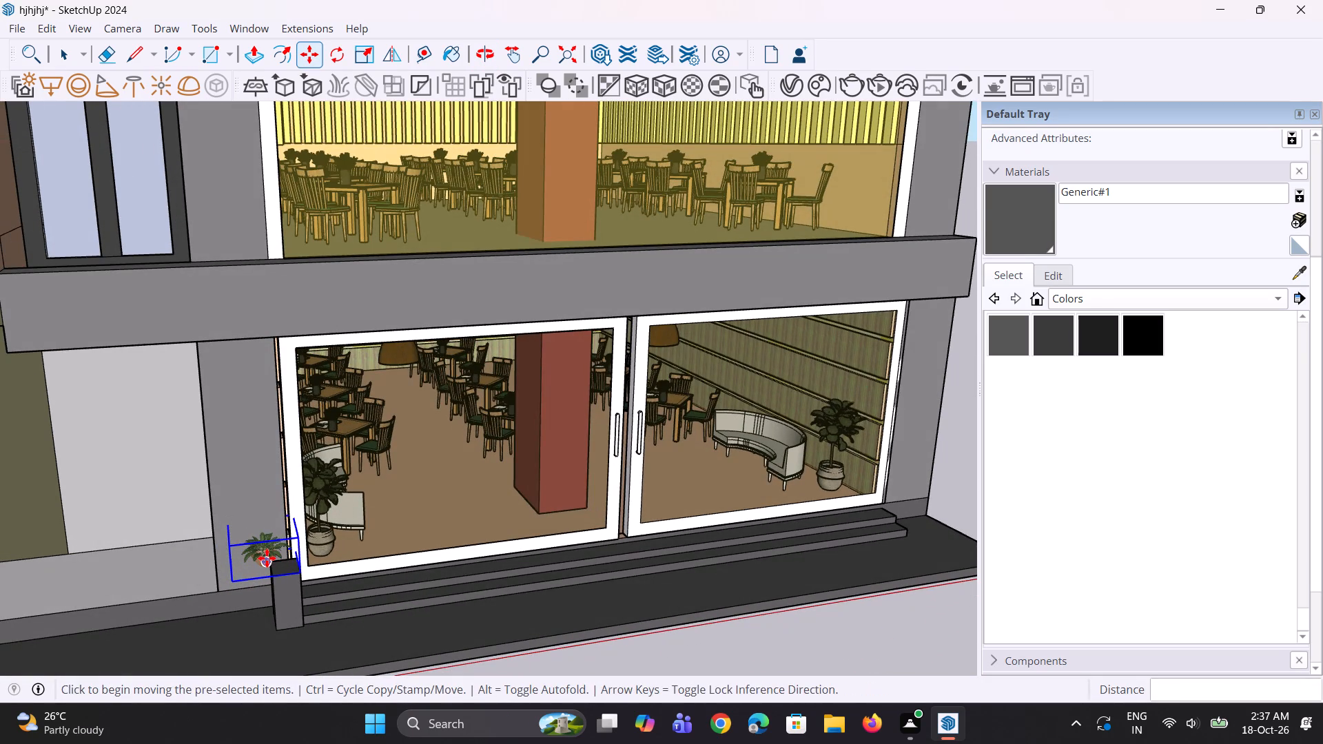
pyautogui.scroll(3, 298, 570)
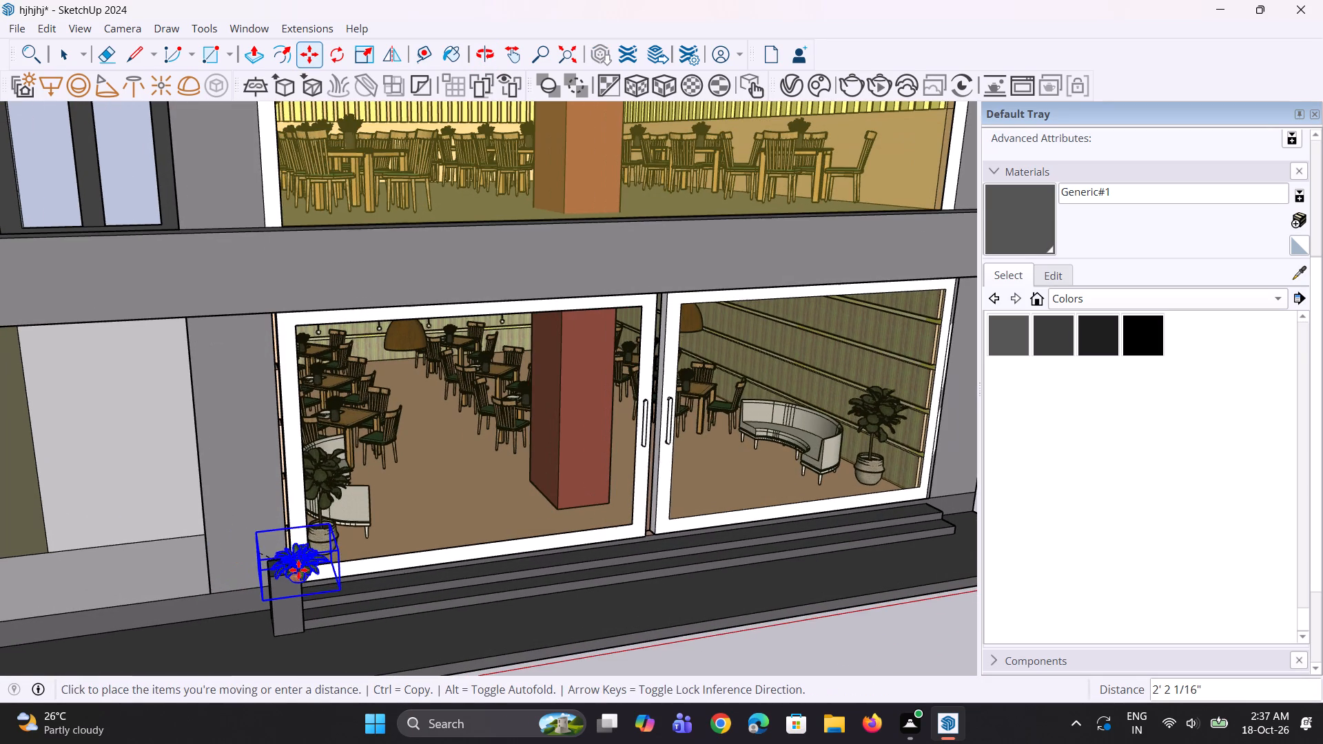
pyautogui.click(287, 565)
# Shift the potted plant about 6 1/4" so its pot sits on top of the block beside the entrance steps.
pyautogui.scroll(1, 302, 595)
pyautogui.moveTo(302, 595); pyautogui.dragTo(274, 575, button='middle')
pyautogui.scroll(11, 274, 575)
pyautogui.click(380, 597)
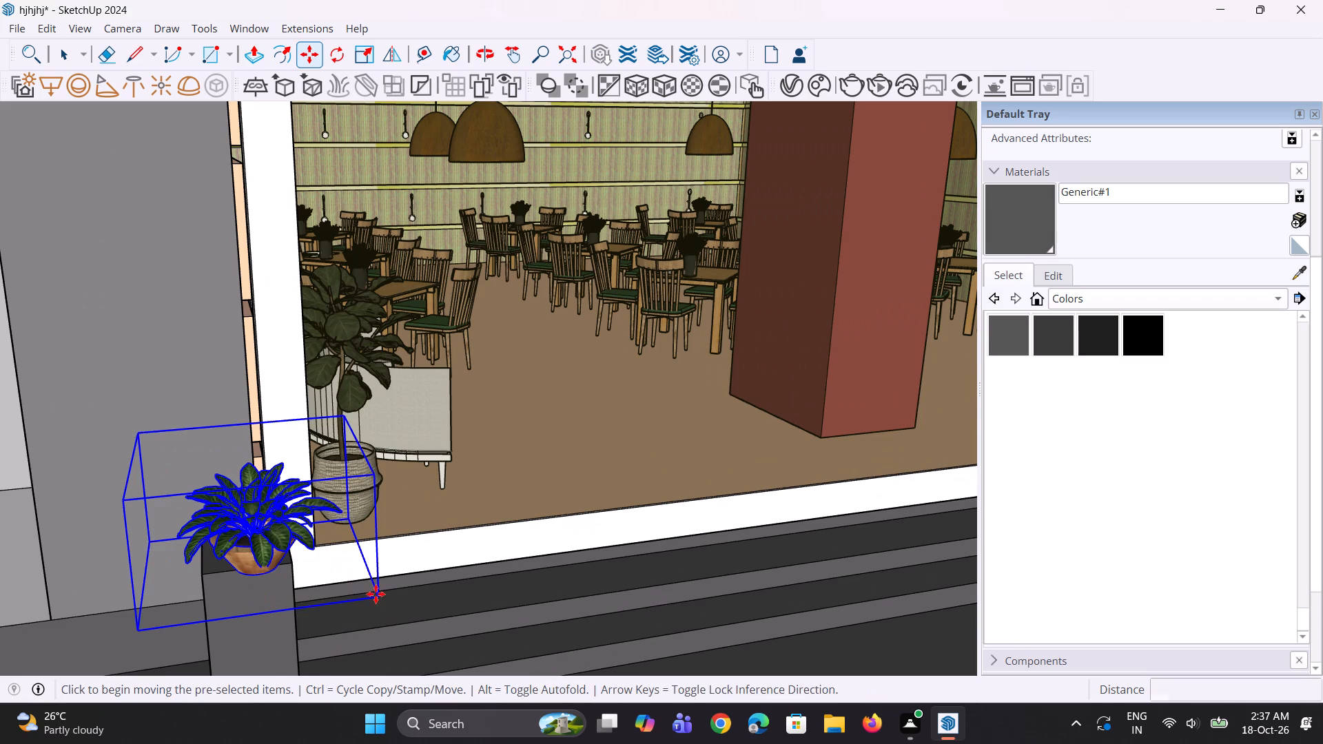
pyautogui.press('Escape')
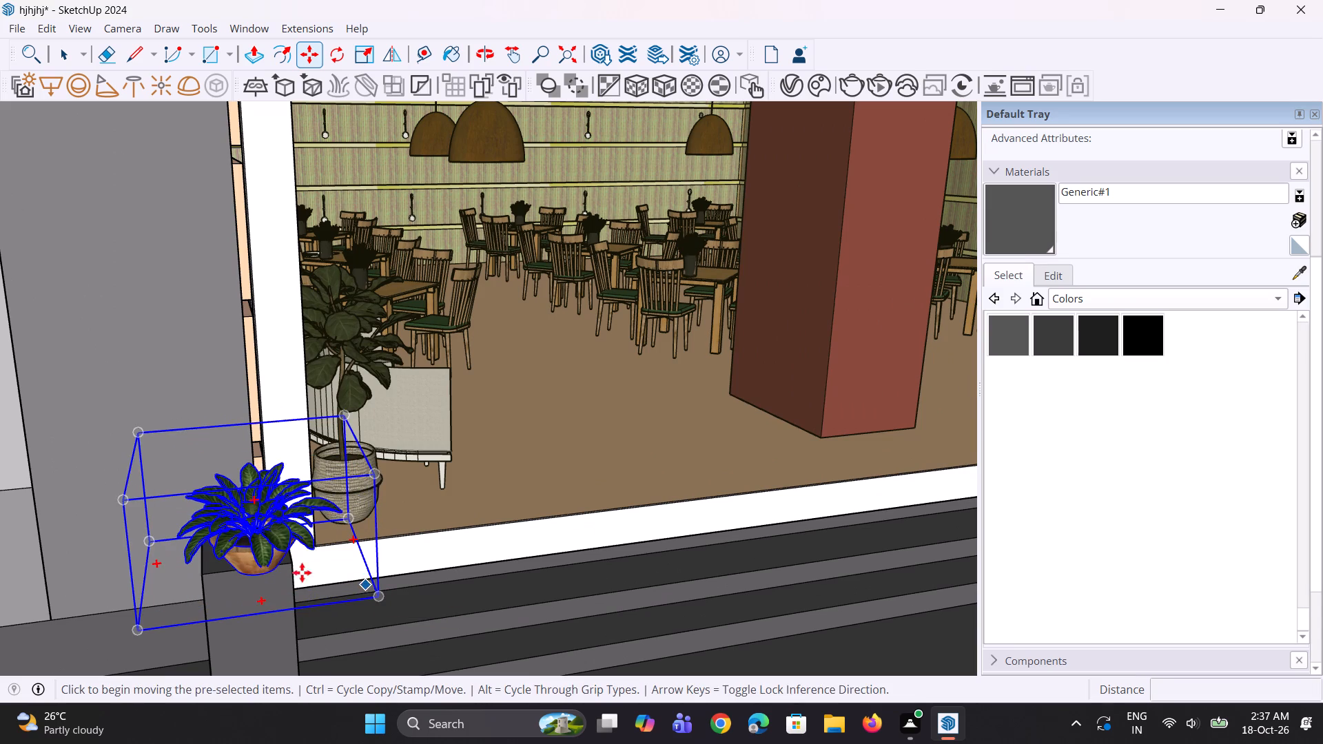
pyautogui.moveTo(255, 569); pyautogui.dragTo(398, 565, button='middle')
pyautogui.click(373, 572)
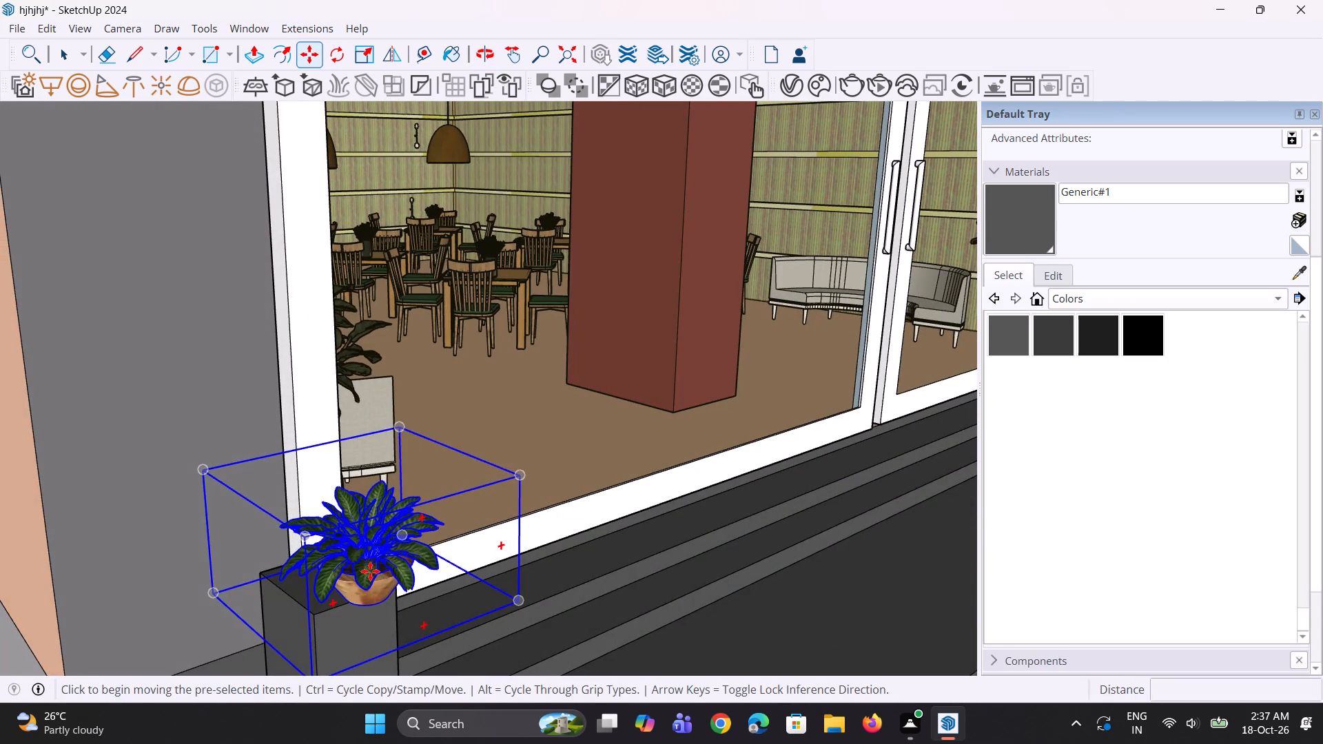
pyautogui.click(335, 567)
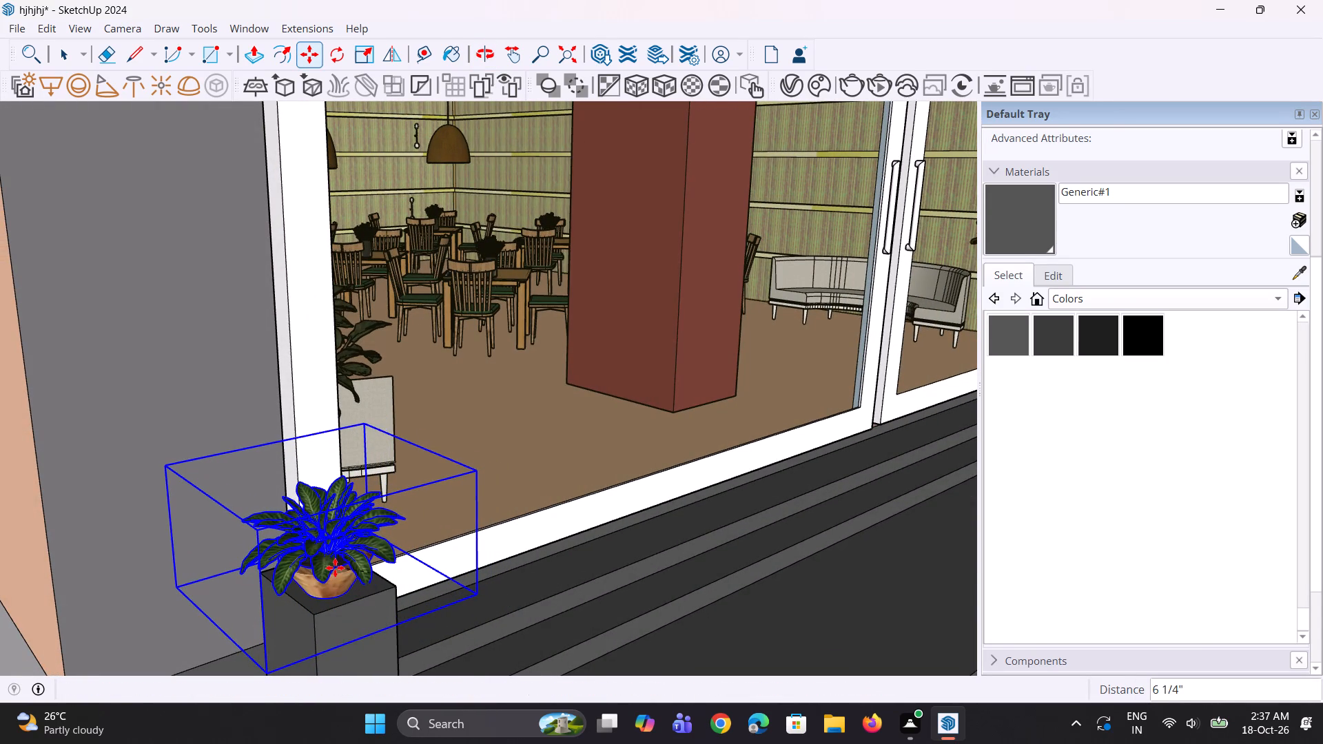
pyautogui.scroll(1, 371, 606)
pyautogui.moveTo(371, 606); pyautogui.dragTo(305, 583, button='middle')
pyautogui.scroll(-6, 305, 582)
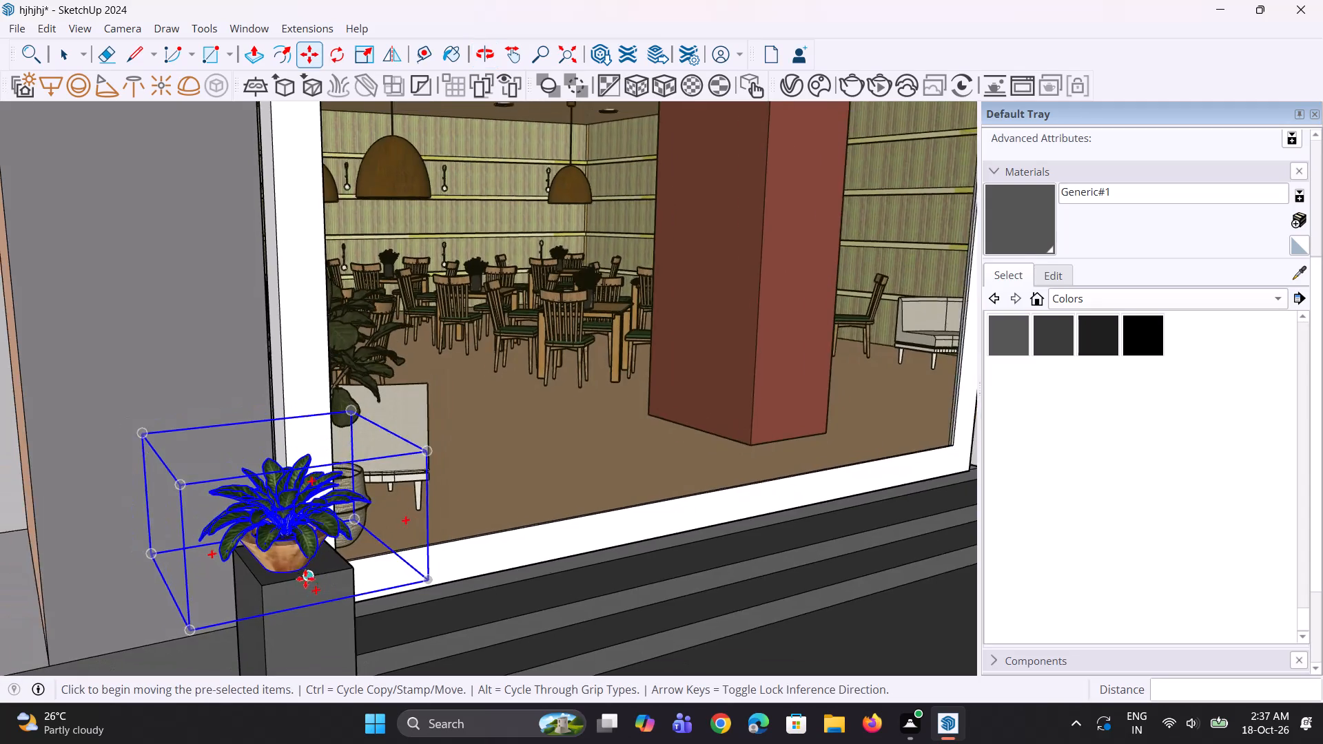
pyautogui.scroll(-5, 306, 574)
pyautogui.press('space')
pyautogui.press('space')
pyautogui.press('space')
pyautogui.scroll(-10, 462, 551)
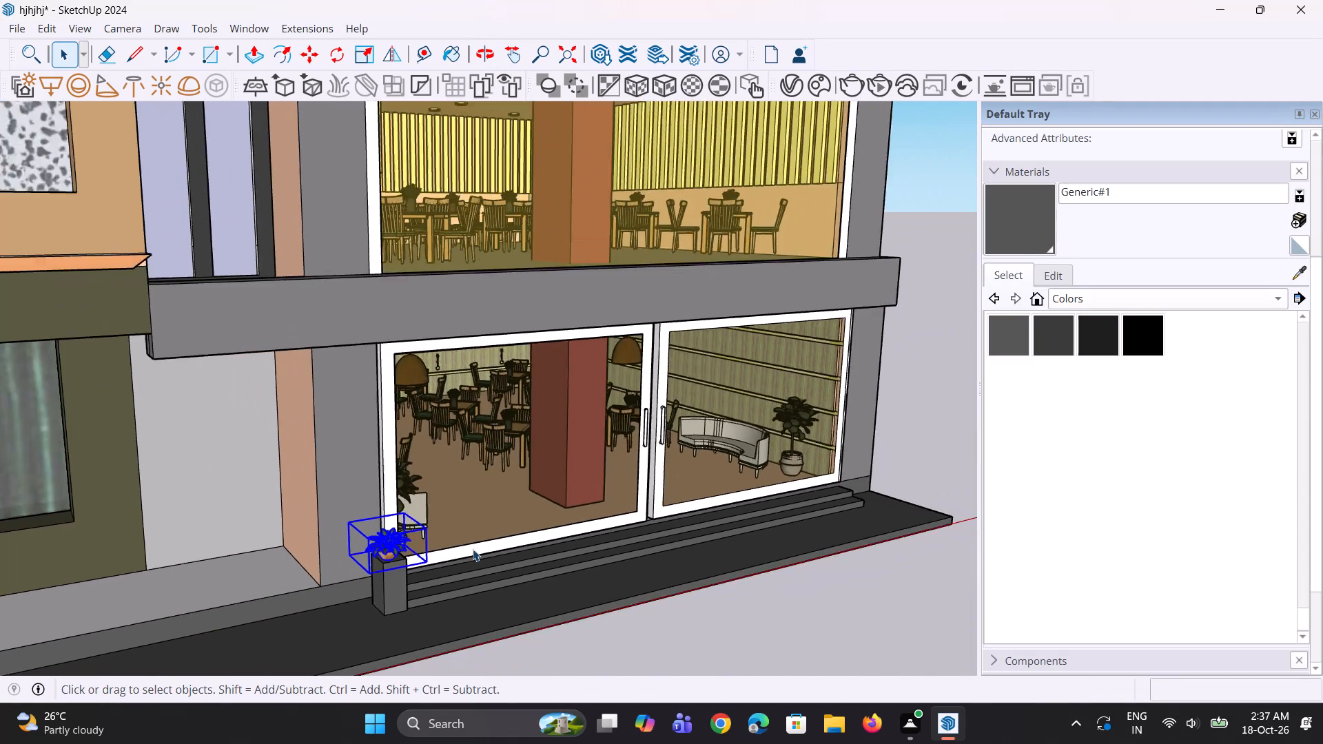
pyautogui.click(712, 665)
# Save the hotel model.
pyautogui.moveTo(657, 619); pyautogui.dragTo(529, 617, button='middle')
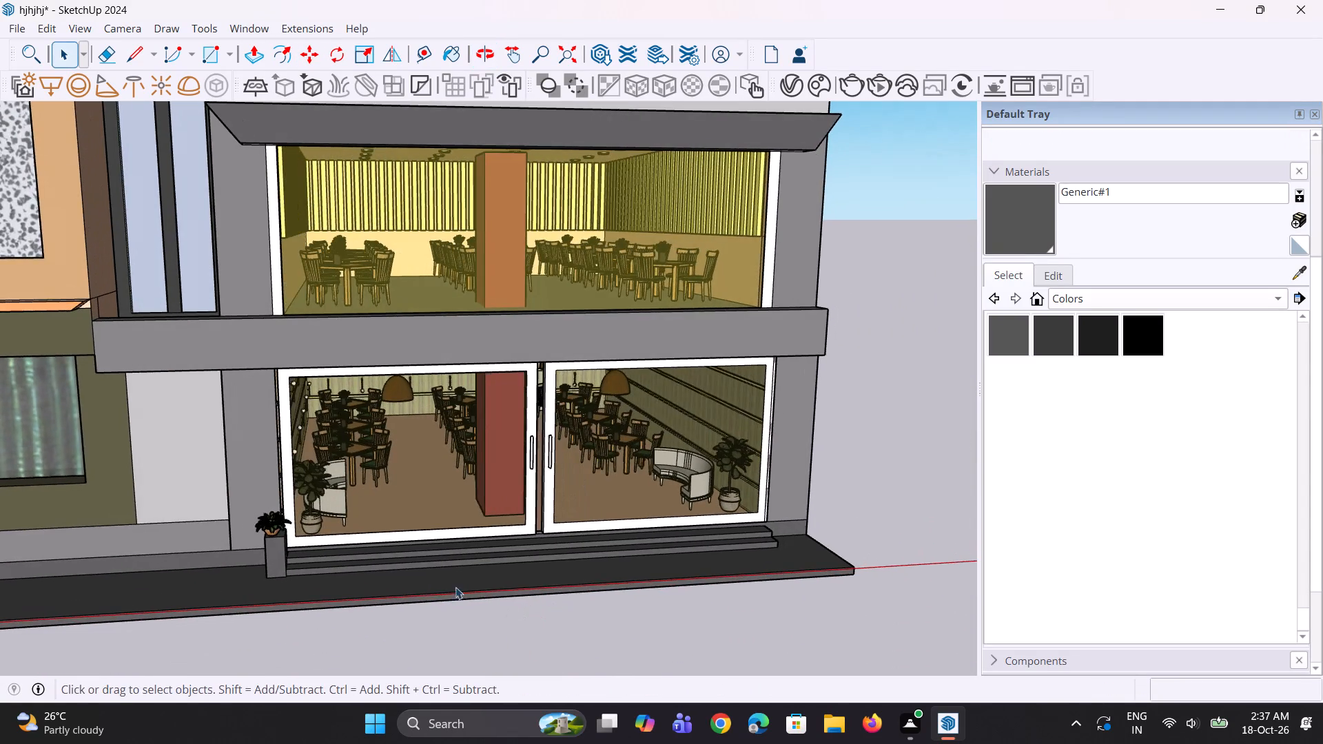
pyautogui.scroll(6, 294, 562)
pyautogui.scroll(-6, 279, 541)
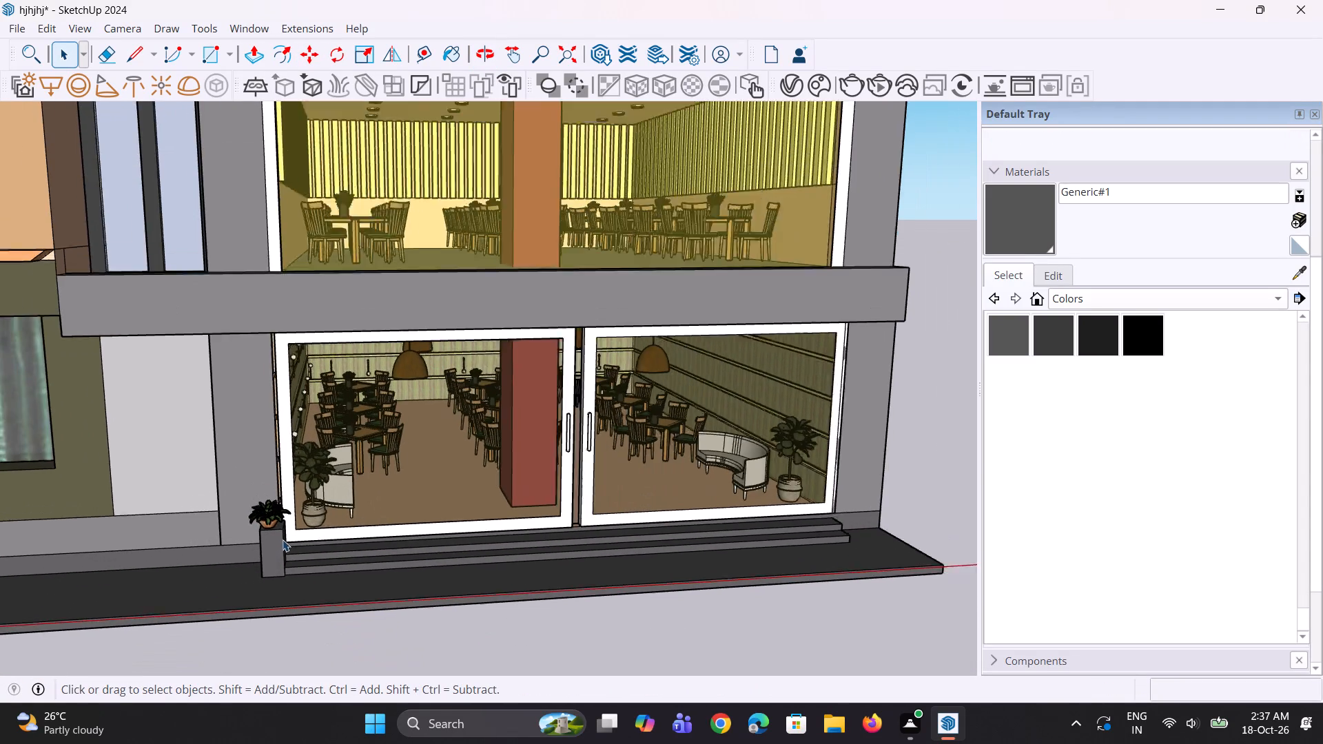
pyautogui.scroll(-1, 283, 539)
pyautogui.hotkey('ctrl', 's')
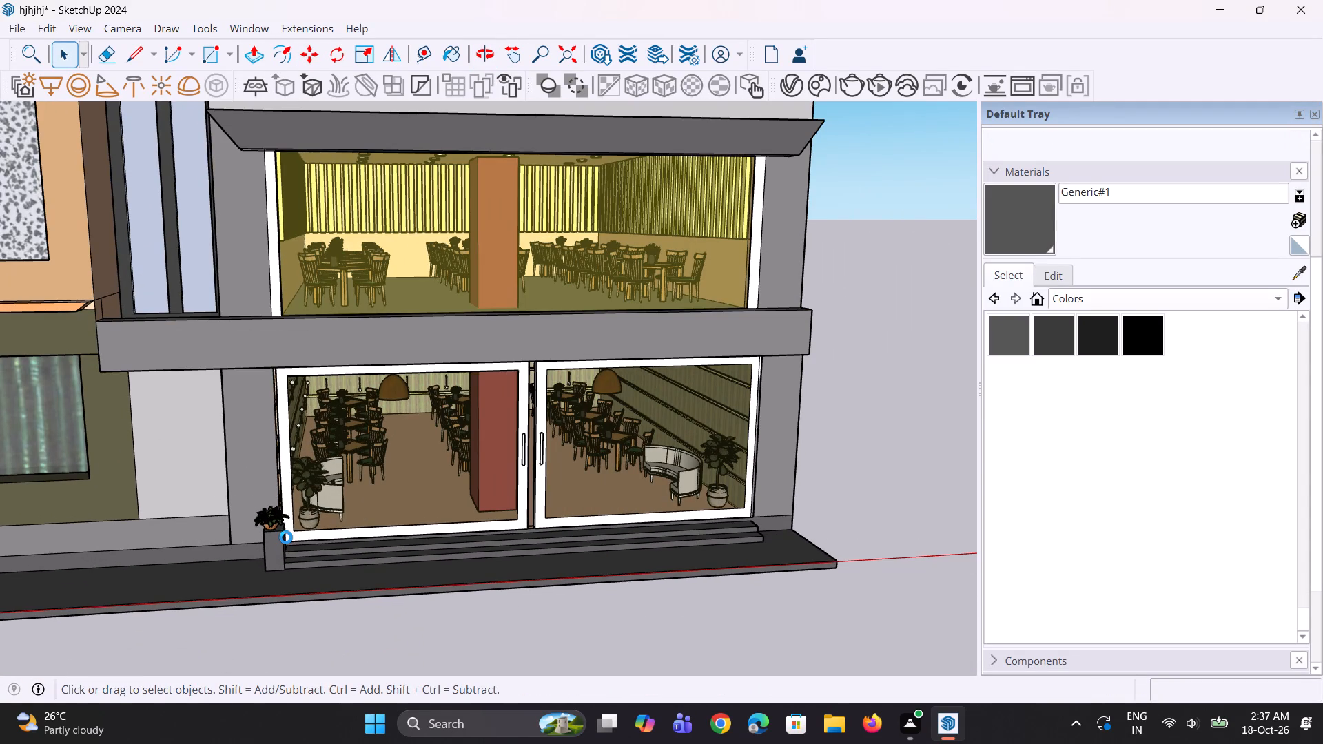
# Paint the visible sides and the top of the plant's entrance block white with Color M00.
pyautogui.scroll(-1, 287, 537)
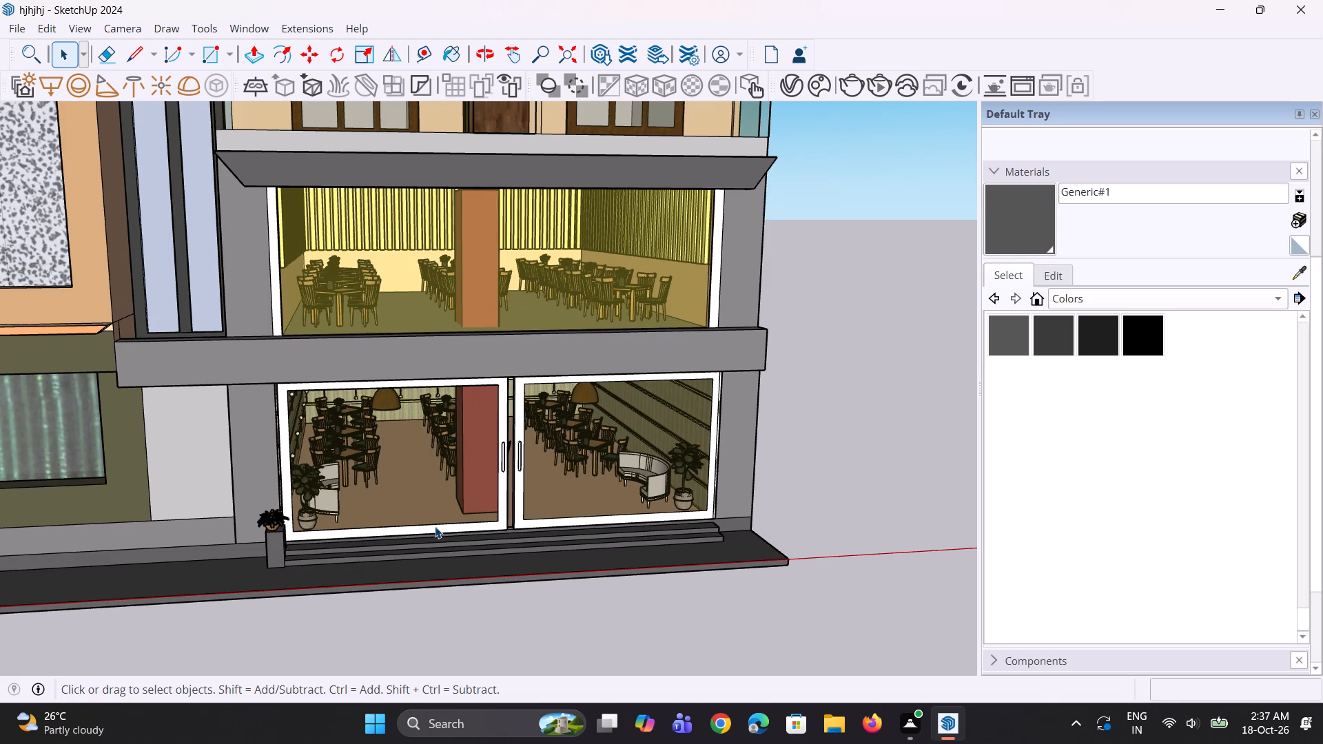
pyautogui.scroll(3, 1022, 344)
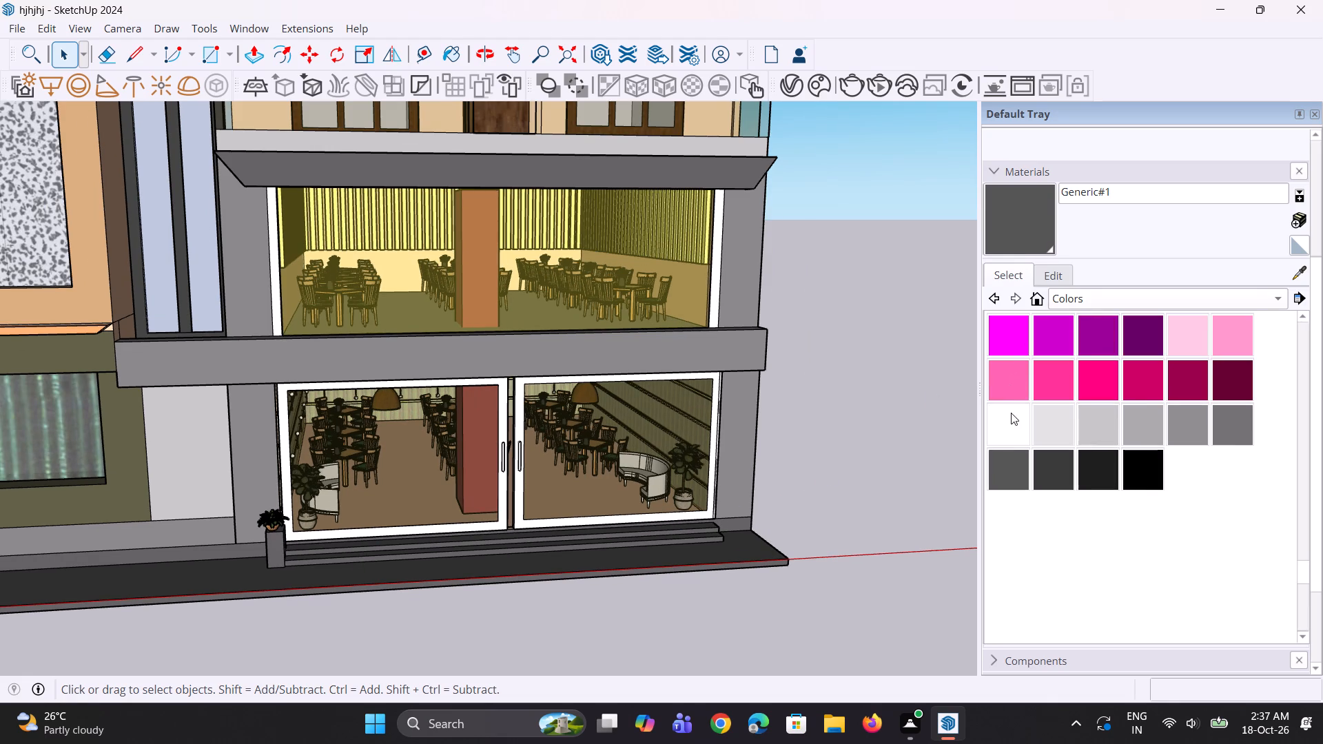
pyautogui.click(1014, 431)
pyautogui.scroll(2, 283, 590)
pyautogui.click(274, 550)
pyautogui.moveTo(275, 579); pyautogui.dragTo(339, 552, button='middle')
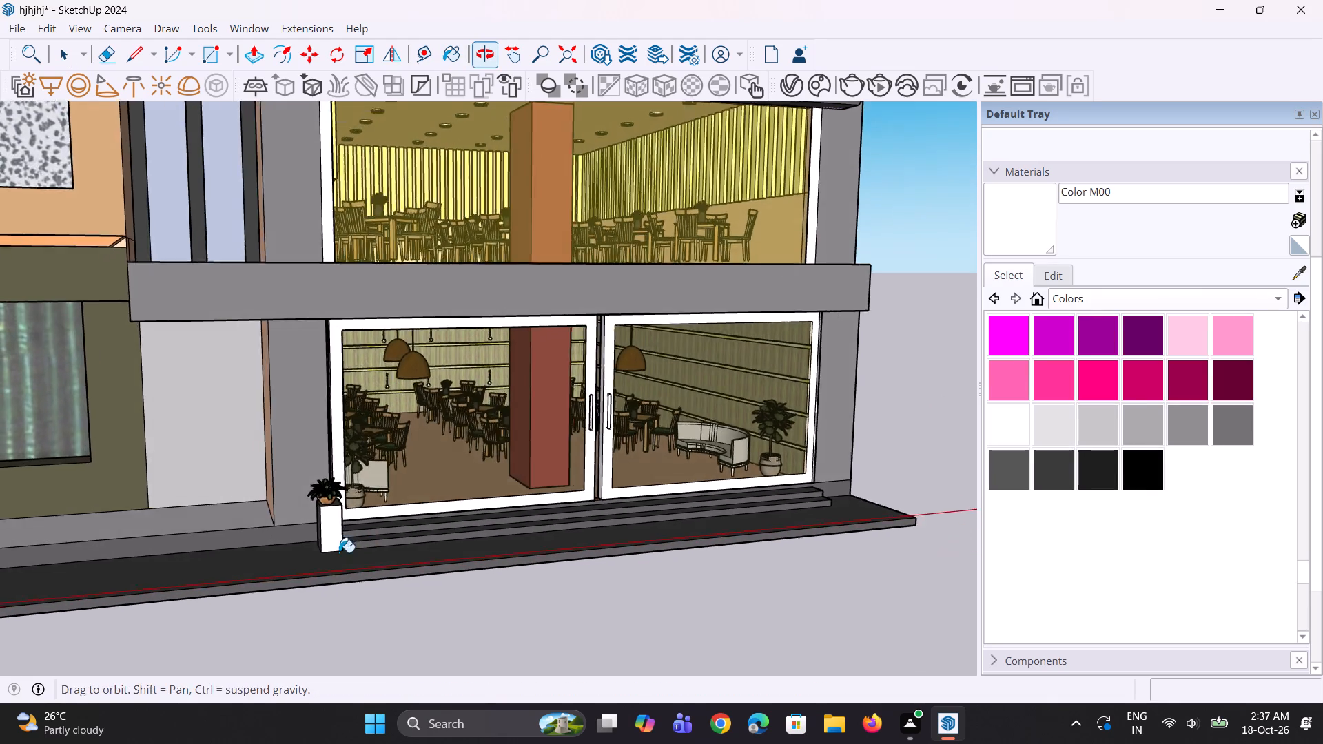
pyautogui.scroll(5, 333, 538)
pyautogui.click(328, 498)
pyautogui.scroll(1, 346, 510)
pyautogui.moveTo(347, 510); pyautogui.dragTo(334, 521, button='middle')
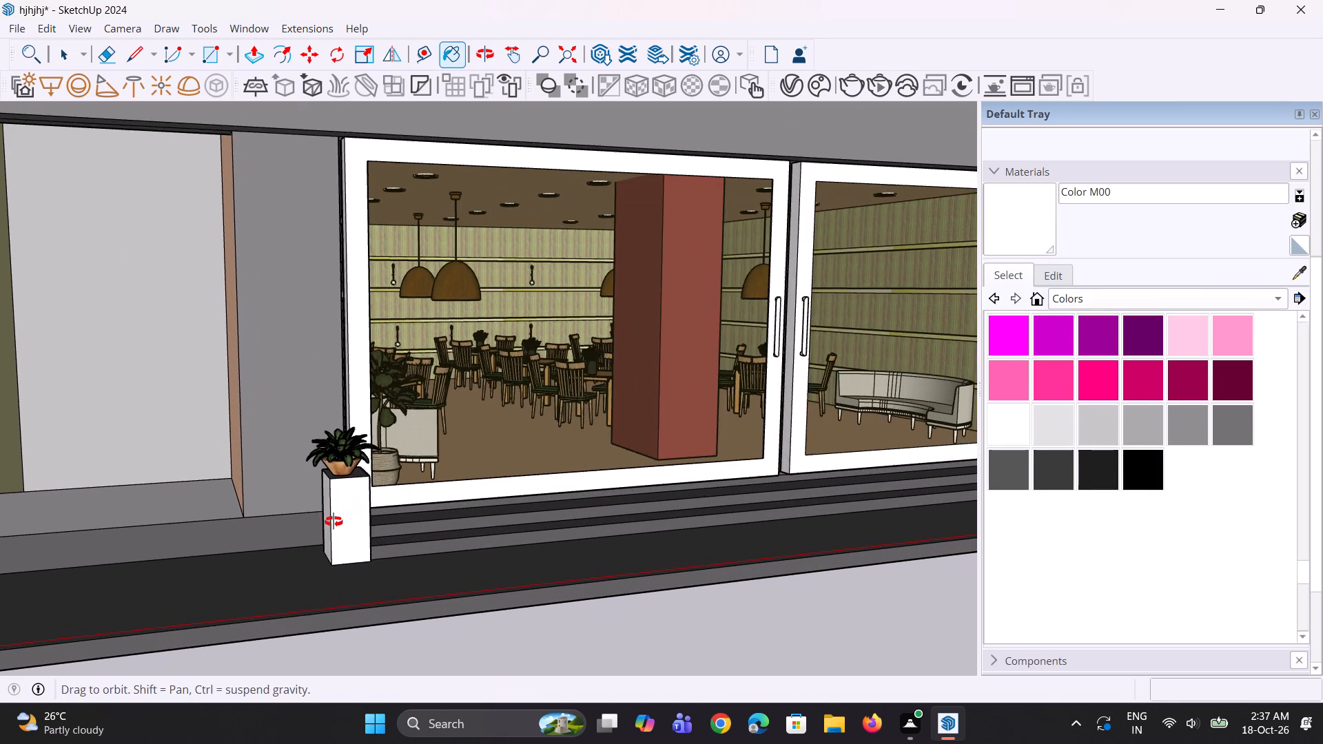
pyautogui.moveTo(334, 521); pyautogui.dragTo(187, 530, button='middle')
pyautogui.scroll(3, 285, 527)
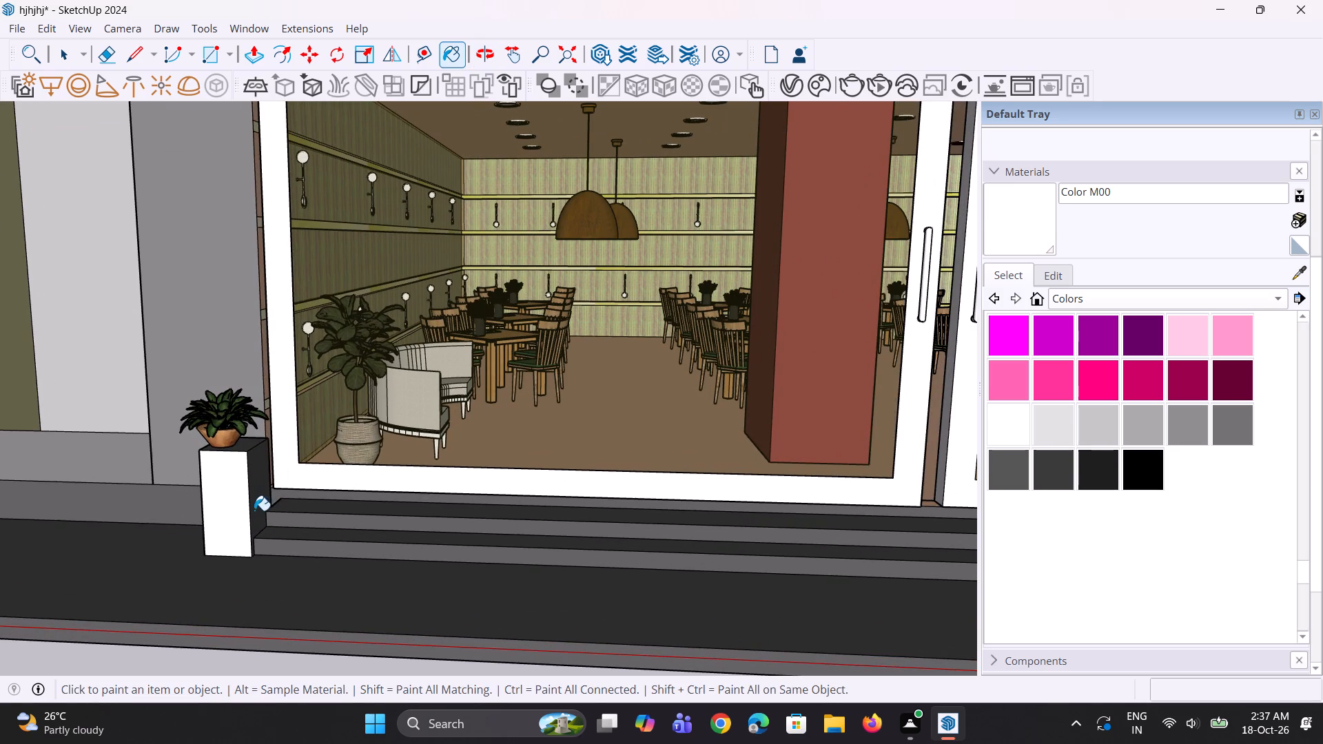
pyautogui.click(259, 508)
pyautogui.click(247, 446)
pyautogui.moveTo(226, 519); pyautogui.dragTo(482, 537, button='middle')
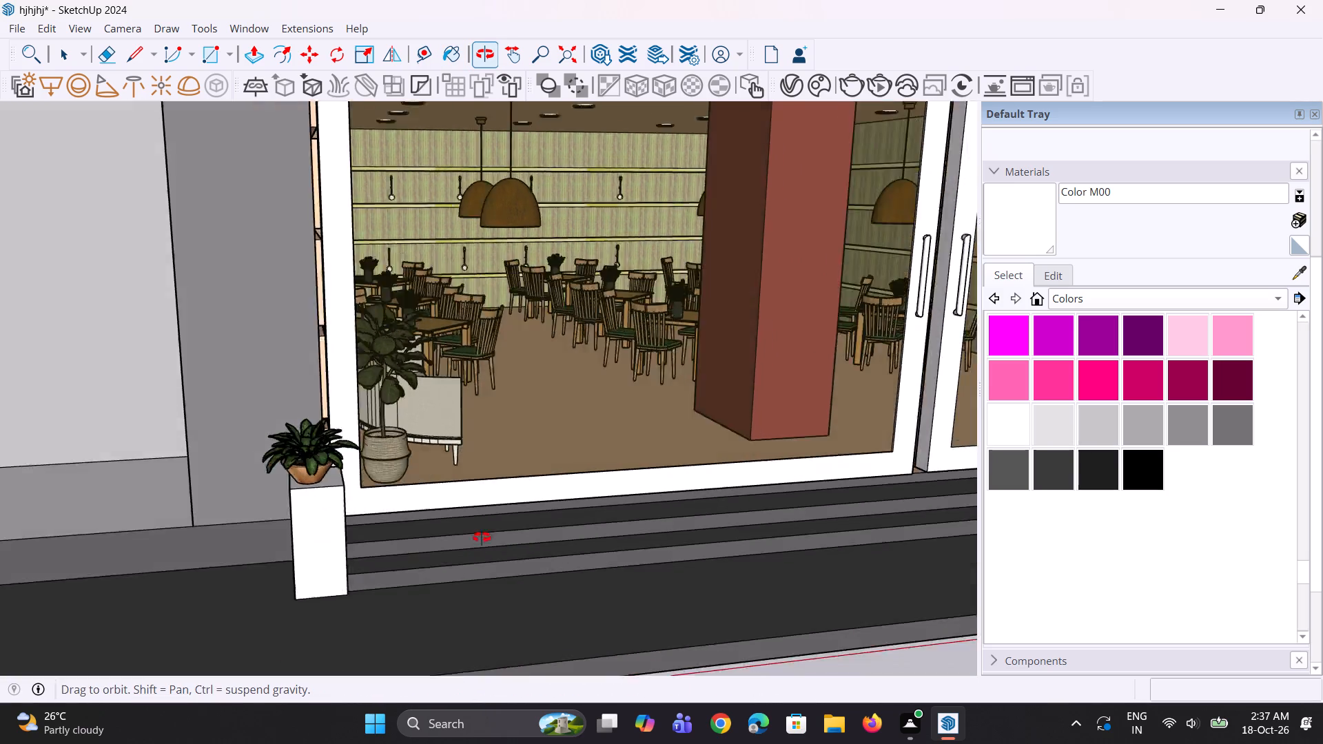
pyautogui.moveTo(482, 537); pyautogui.dragTo(520, 530, button='middle')
pyautogui.scroll(2, 520, 498)
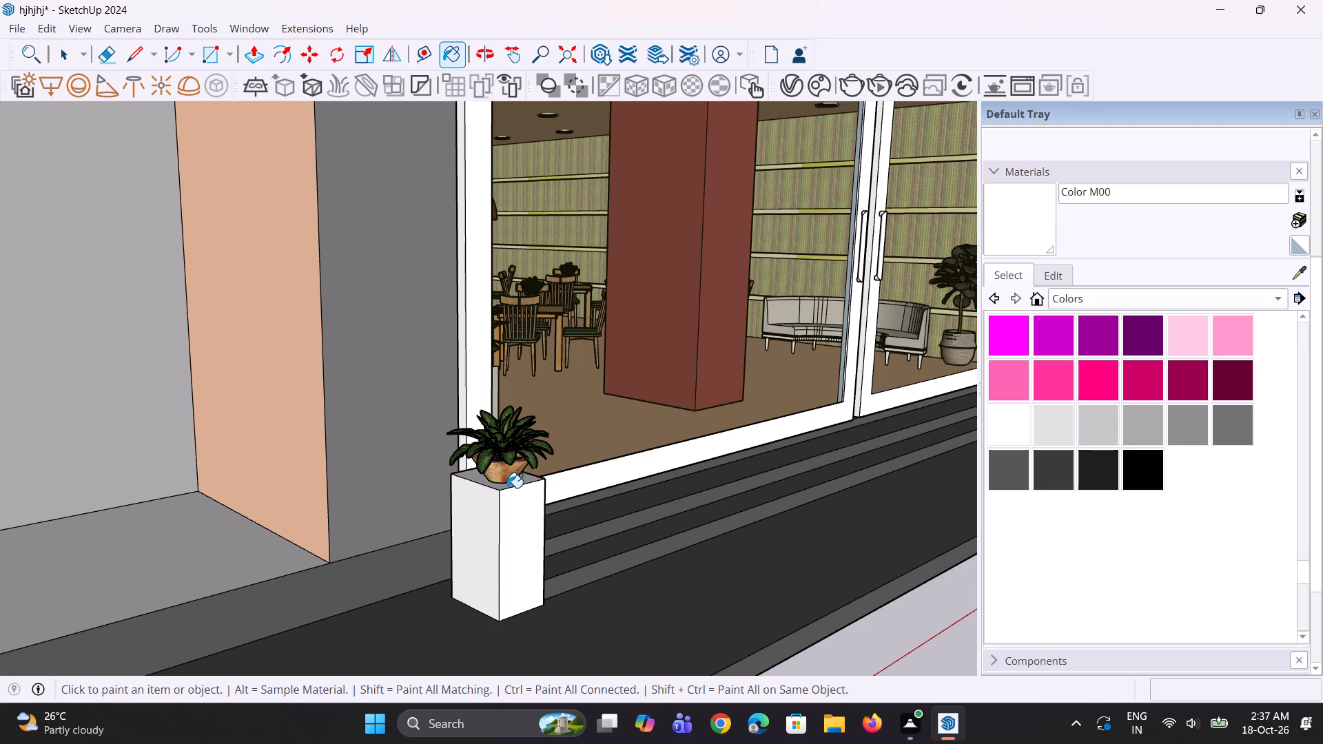
# Examine the painted block with its plant, and the whole hotel from a distance and different angles.
pyautogui.scroll(-2, 431, 609)
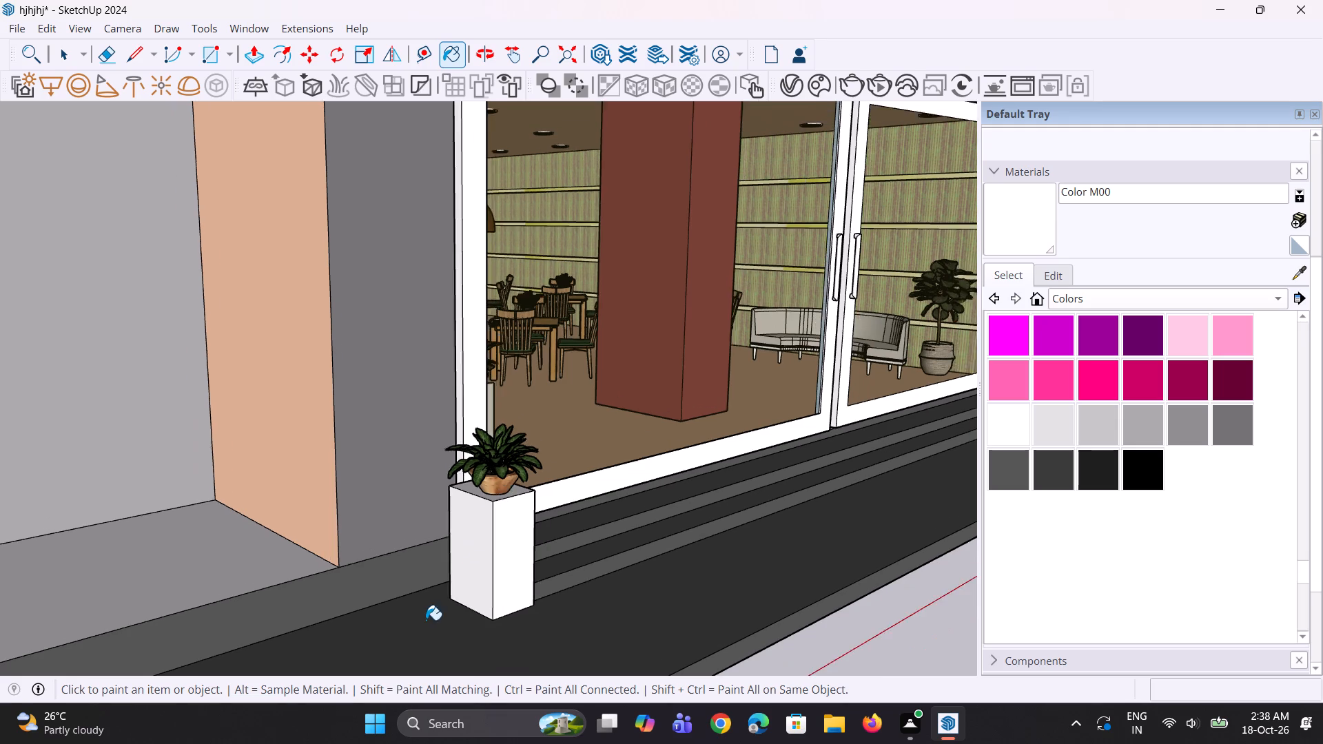
pyautogui.scroll(-4, 426, 620)
pyautogui.scroll(-9, 289, 368)
pyautogui.moveTo(318, 420); pyautogui.dragTo(271, 431, button='middle')
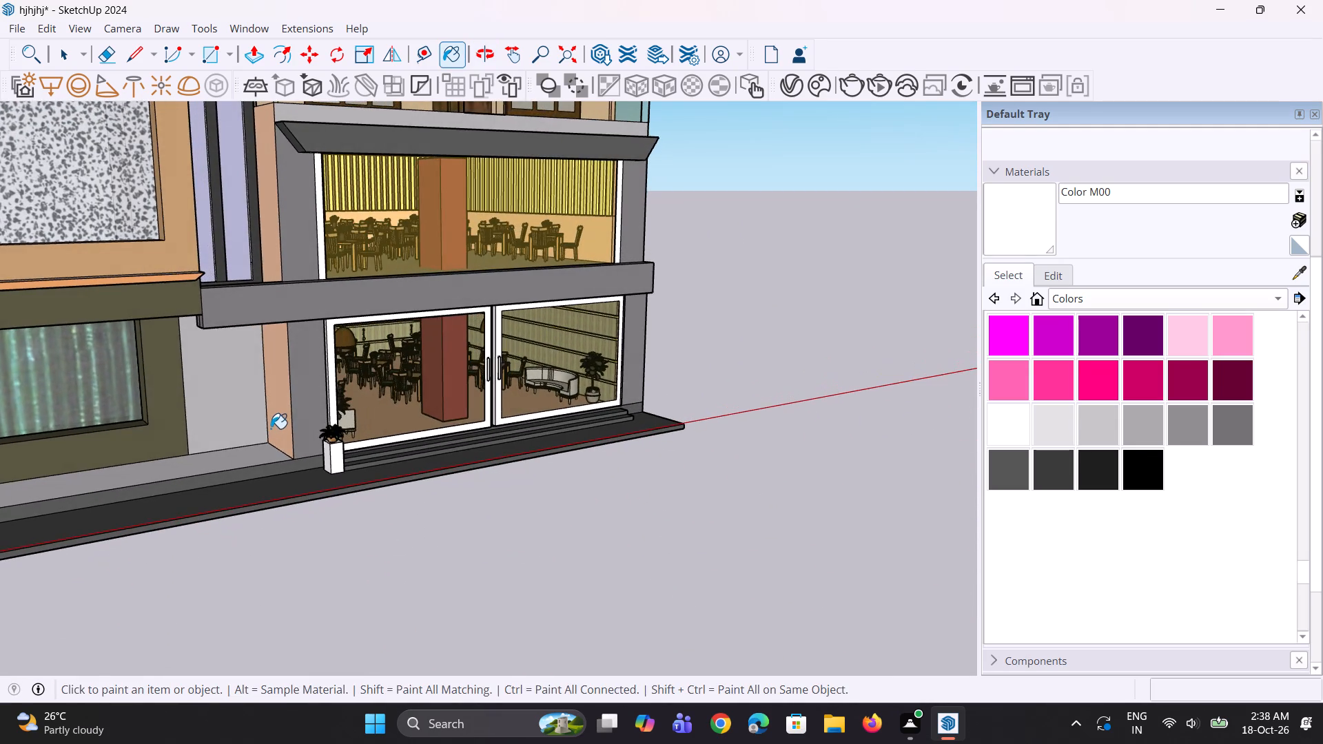
pyautogui.scroll(-9, 278, 421)
pyautogui.moveTo(278, 426); pyautogui.dragTo(223, 435, button='middle')
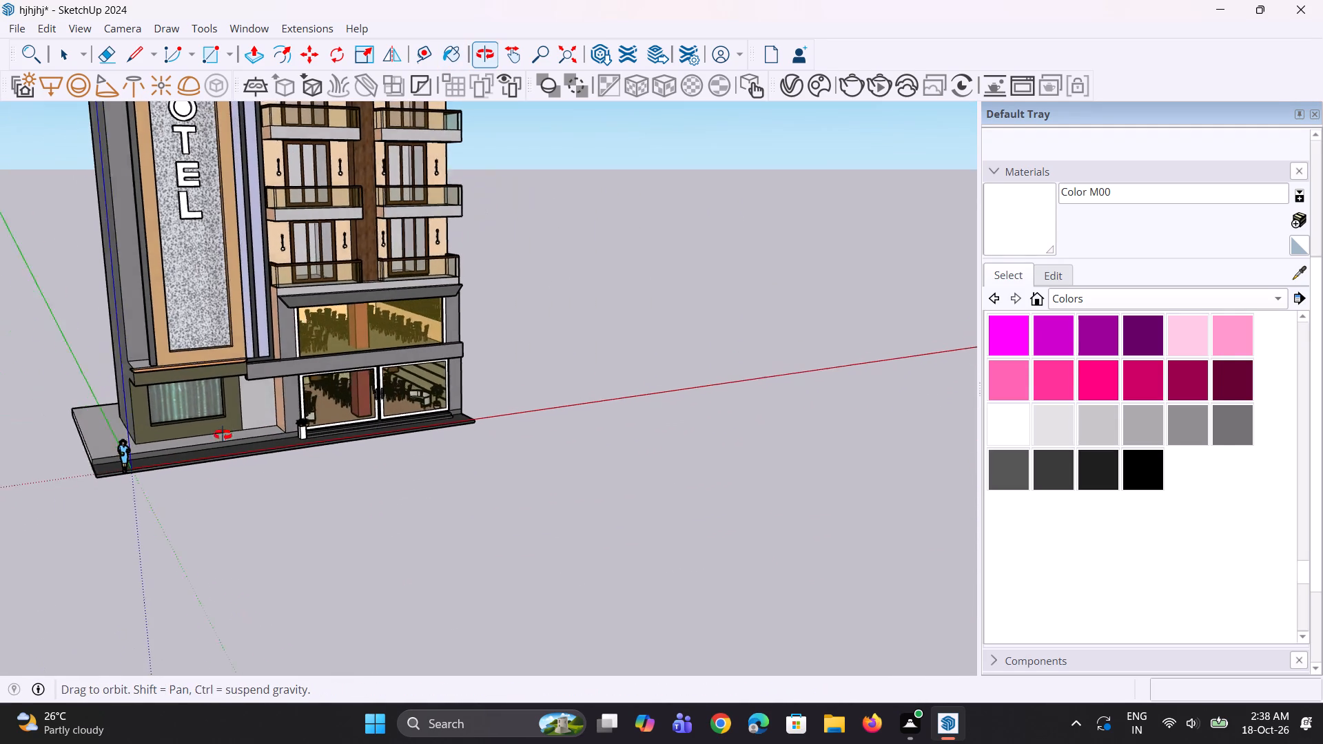
pyautogui.moveTo(223, 435); pyautogui.dragTo(209, 433, button='middle')
pyautogui.scroll(-8, 178, 471)
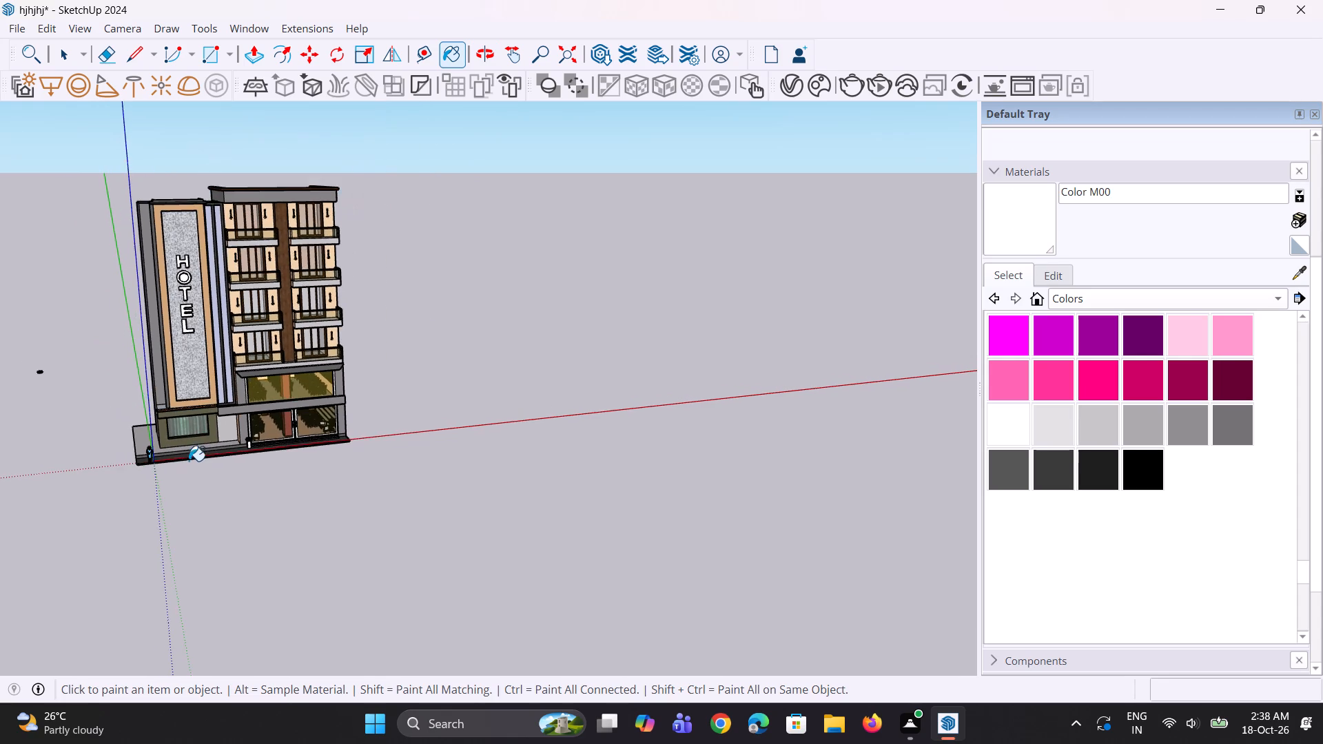
pyautogui.scroll(6, 166, 267)
pyautogui.scroll(-3, 226, 482)
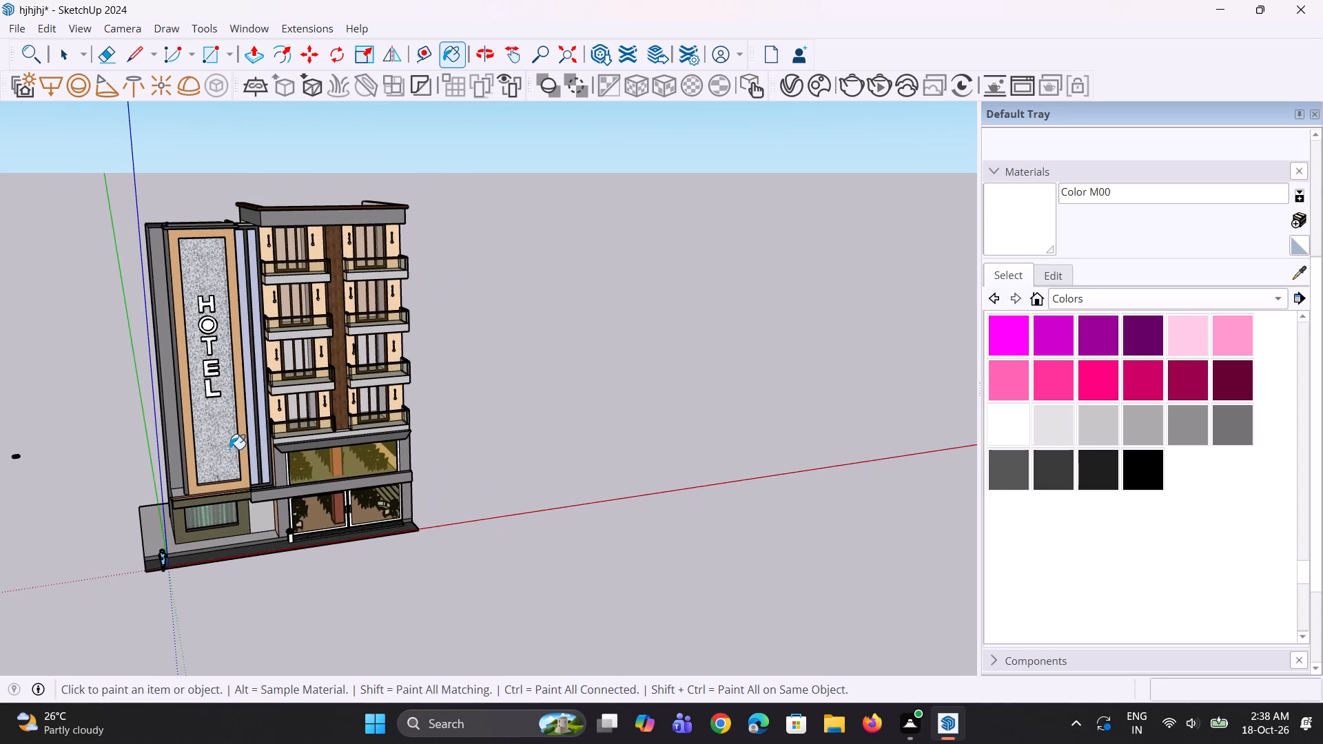
pyautogui.moveTo(229, 449); pyautogui.dragTo(205, 393, button='middle')
pyautogui.scroll(-5, 364, 546)
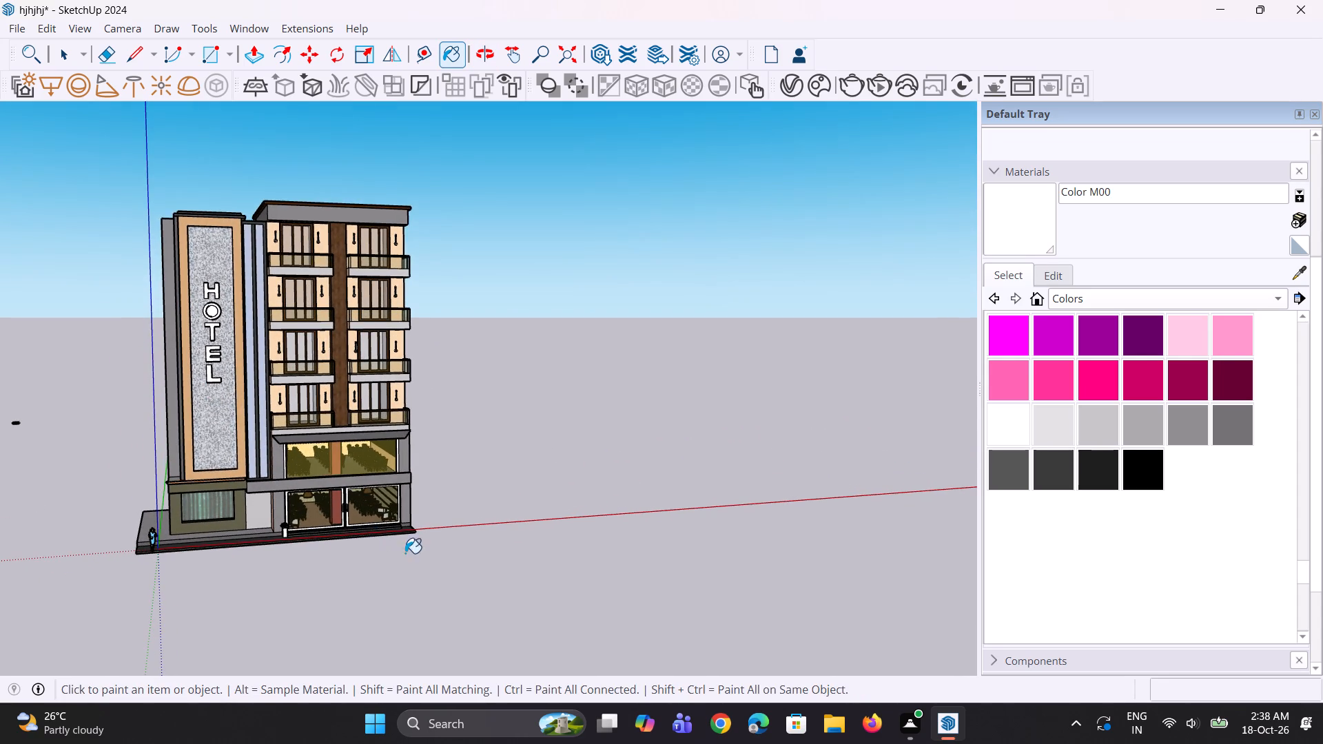
pyautogui.moveTo(413, 558); pyautogui.dragTo(431, 564, button='middle')
pyautogui.scroll(1, 427, 563)
# Delete the small stray object lying on the ground away from the hotel, near the green axis.
pyautogui.press('space')
pyautogui.press('space')
pyautogui.click(476, 561)
pyautogui.moveTo(215, 542); pyautogui.dragTo(234, 575, button='middle')
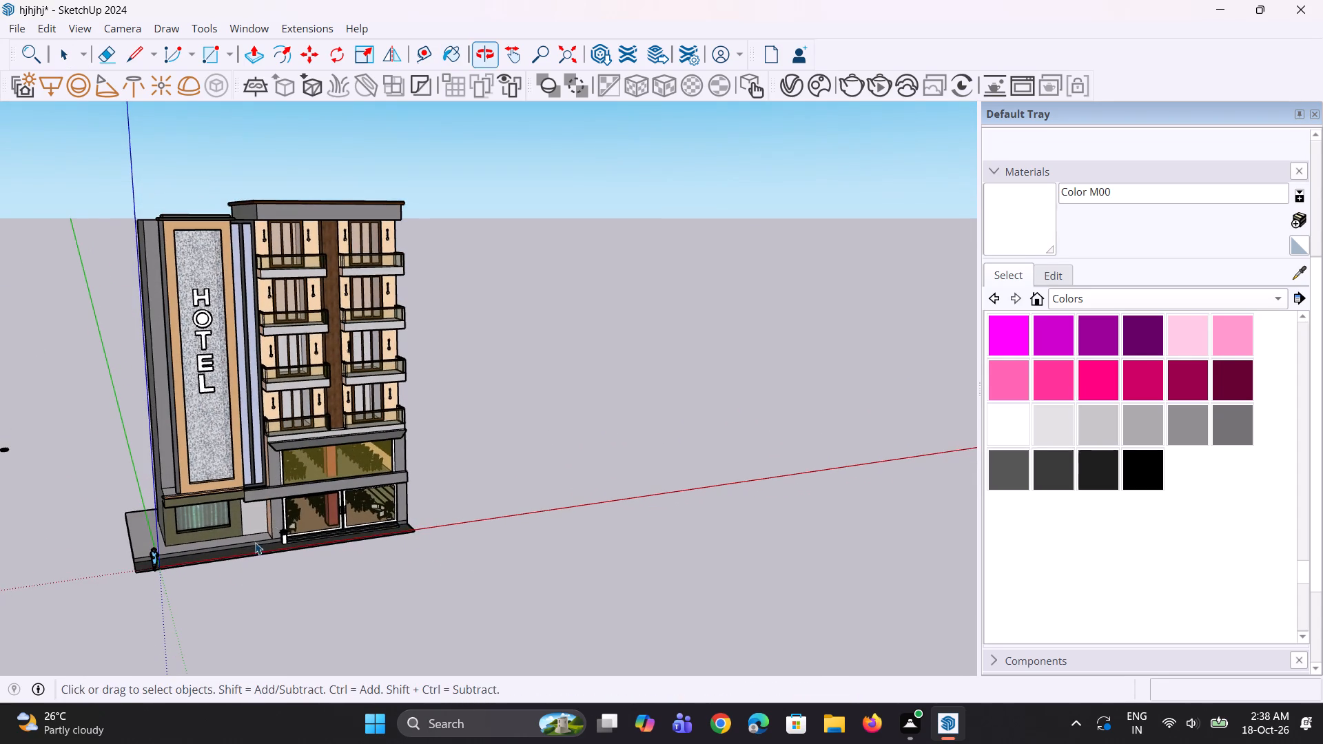
pyautogui.scroll(6, 449, 440)
pyautogui.scroll(-1, 564, 533)
pyautogui.moveTo(564, 533); pyautogui.dragTo(535, 473, button='middle')
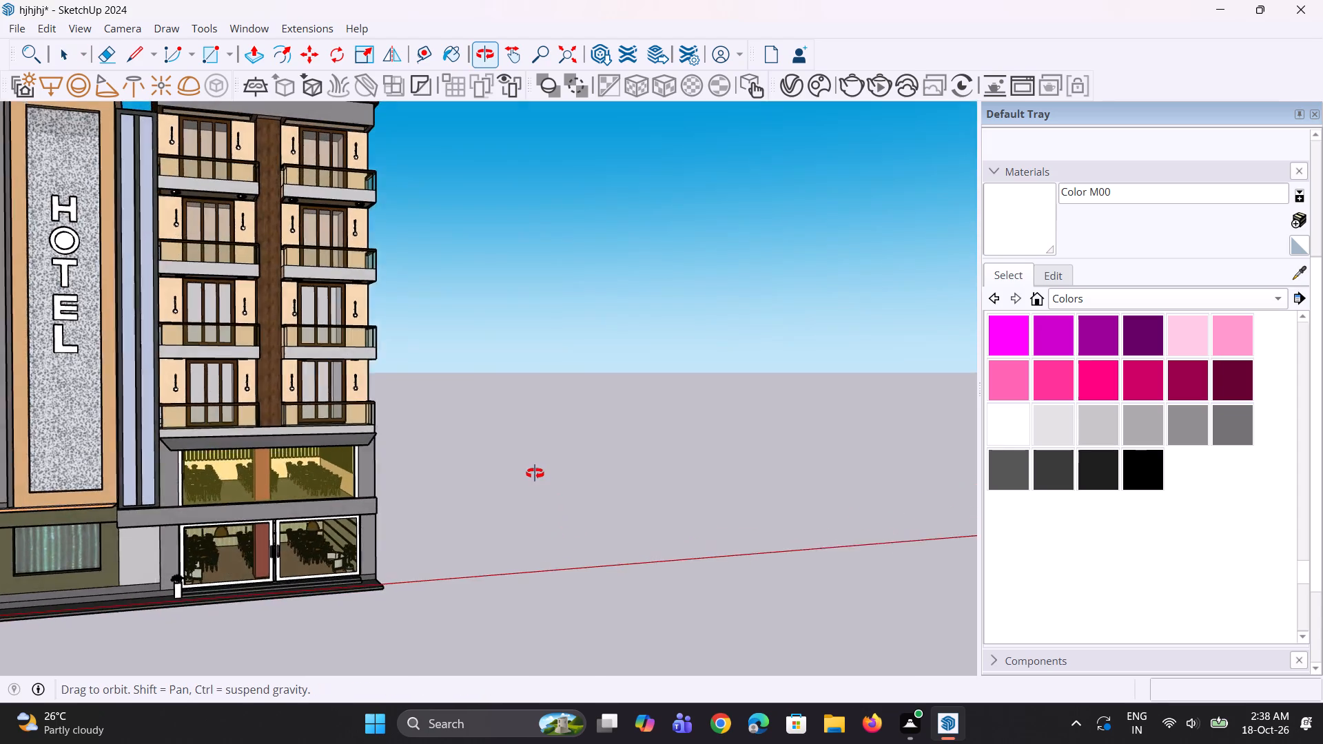
pyautogui.moveTo(535, 473); pyautogui.dragTo(610, 533, button='middle')
pyautogui.scroll(-11, 611, 528)
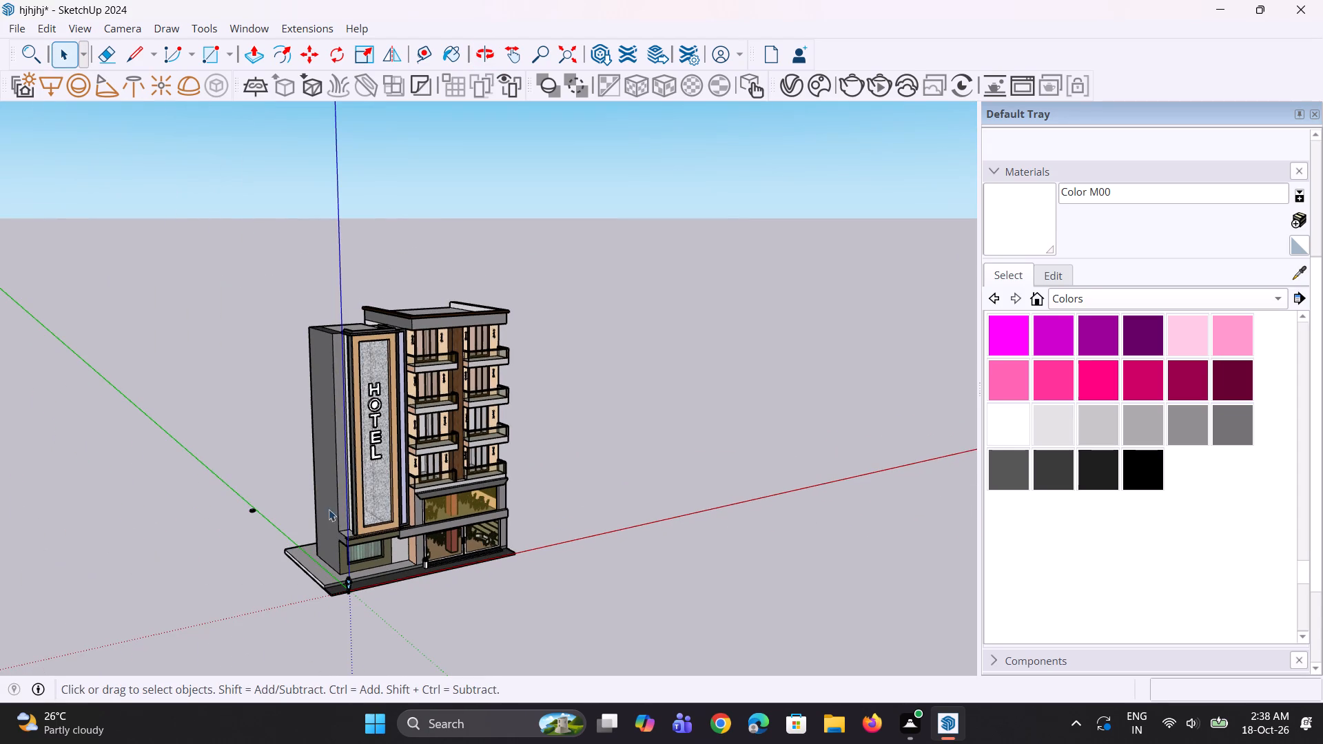
pyautogui.moveTo(218, 479); pyautogui.dragTo(273, 543)
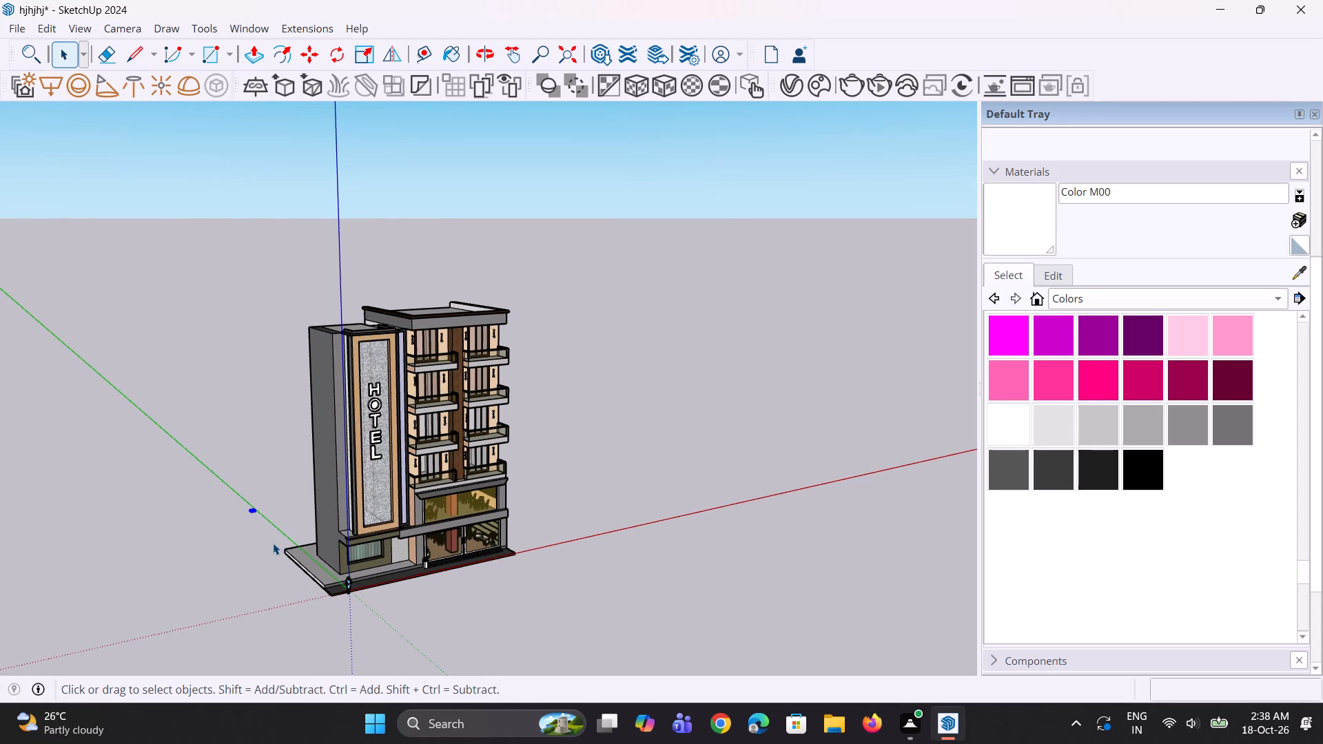
pyautogui.press('Delete')
# Examine the hotel's front and side facades, from the sign tower to the lit dining floors.
pyautogui.moveTo(529, 436); pyautogui.dragTo(297, 448, button='middle')
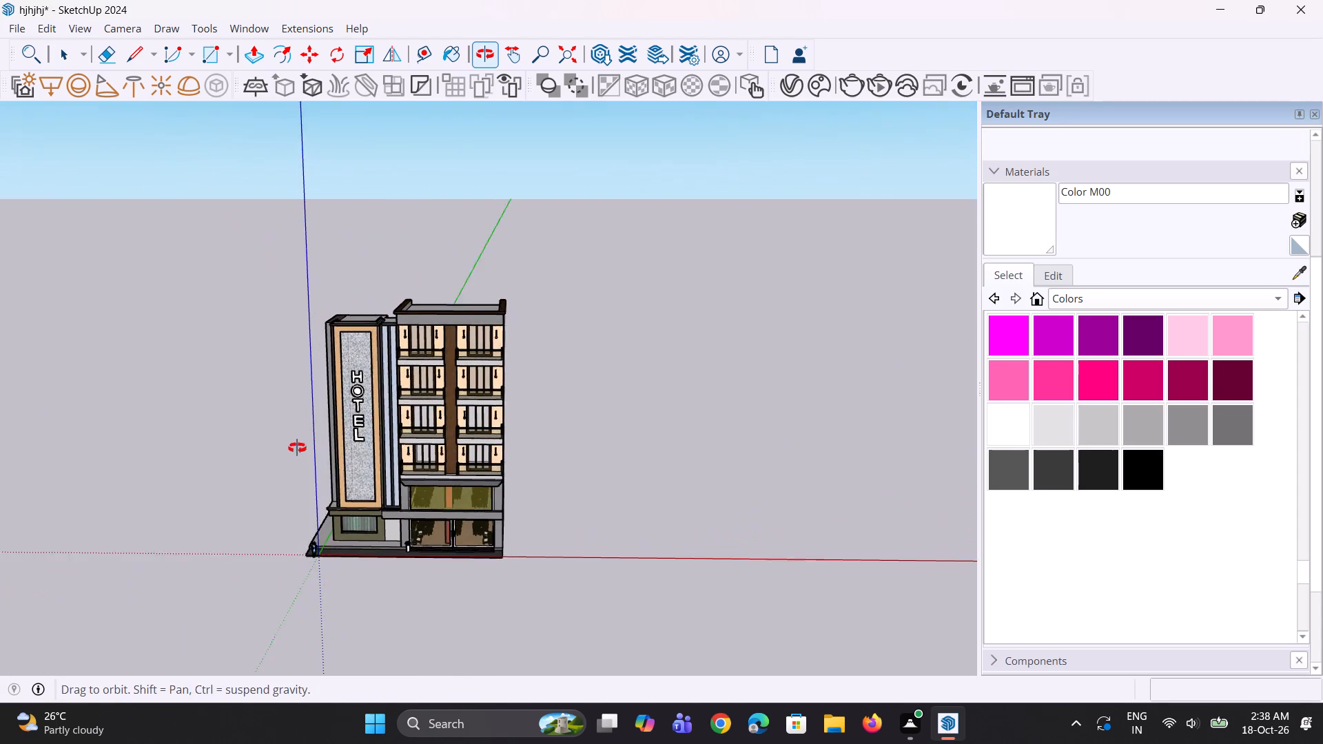
pyautogui.moveTo(297, 448); pyautogui.dragTo(296, 448, button='middle')
pyautogui.scroll(3, 734, 353)
pyautogui.scroll(3, 537, 492)
pyautogui.moveTo(547, 465); pyautogui.dragTo(529, 405, button='middle')
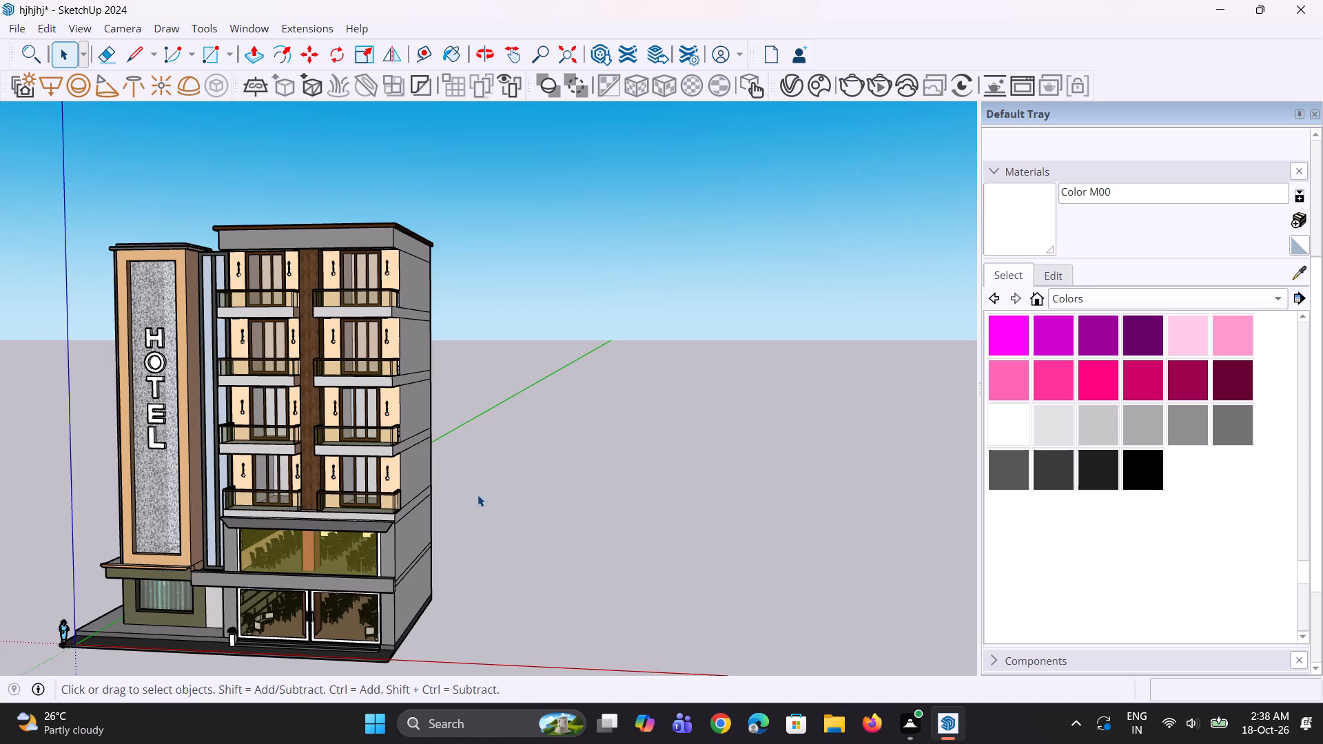
pyautogui.scroll(-4, 478, 495)
pyautogui.moveTo(487, 524); pyautogui.dragTo(523, 521, button='middle')
pyautogui.scroll(3, 379, 531)
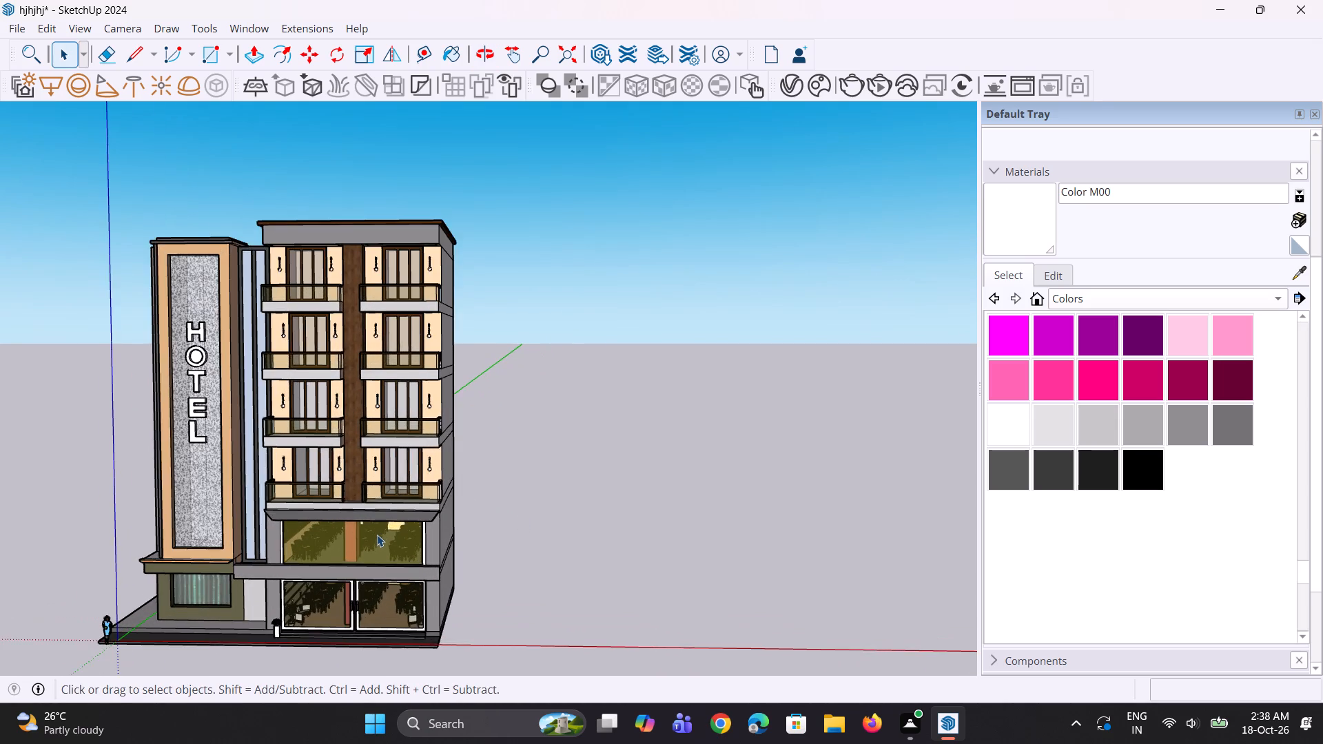
pyautogui.scroll(2, 377, 537)
pyautogui.moveTo(378, 542); pyautogui.dragTo(396, 544, button='middle')
pyautogui.scroll(-3, 403, 525)
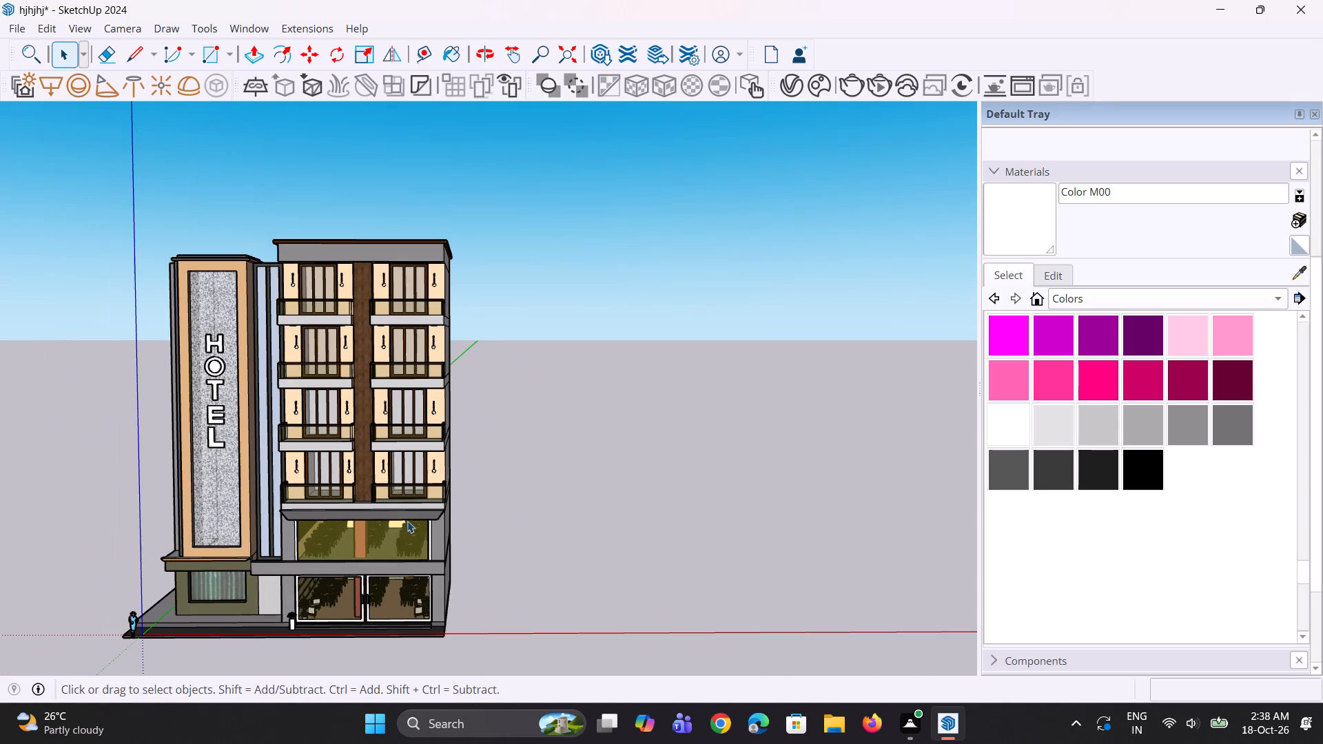
# Sample the Translucent Resin Crush Gray material from the HOTEL sign panel and raise its opacity to 93.
pyautogui.click(1307, 278)
pyautogui.click(218, 524)
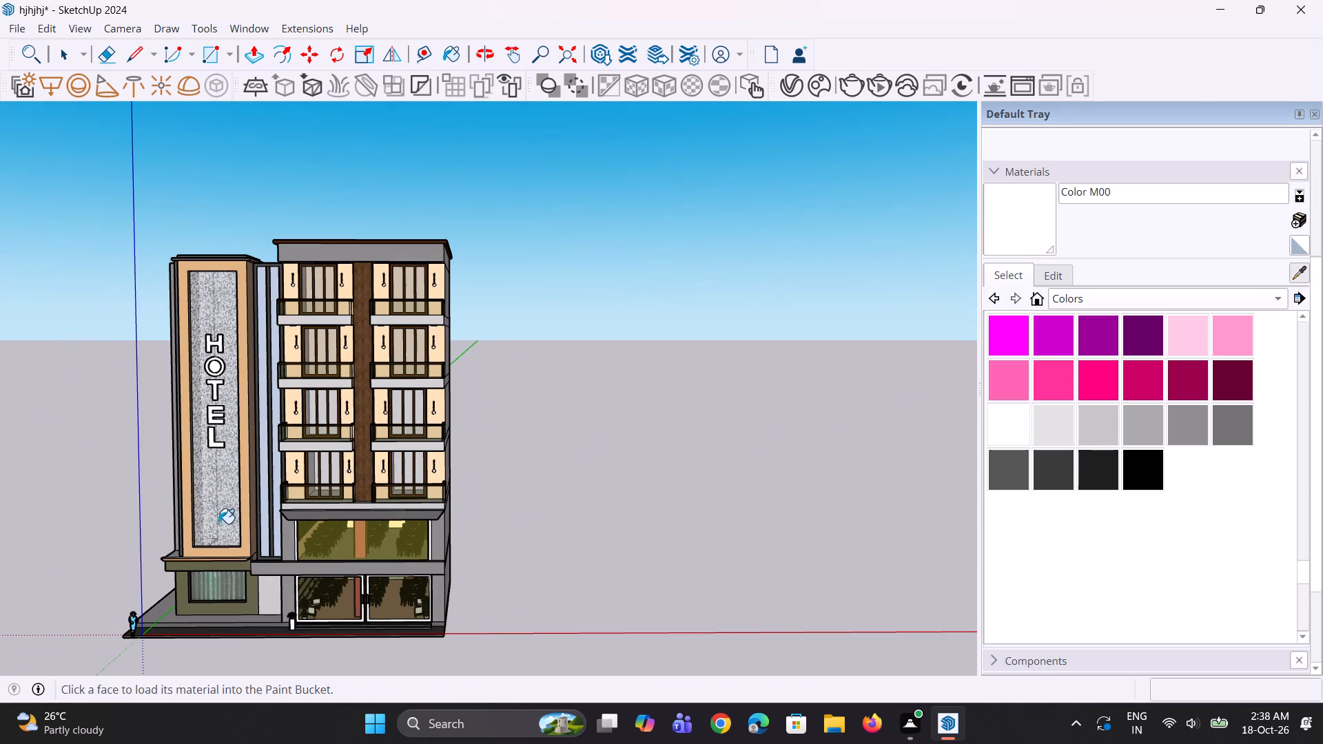
pyautogui.click(1043, 280)
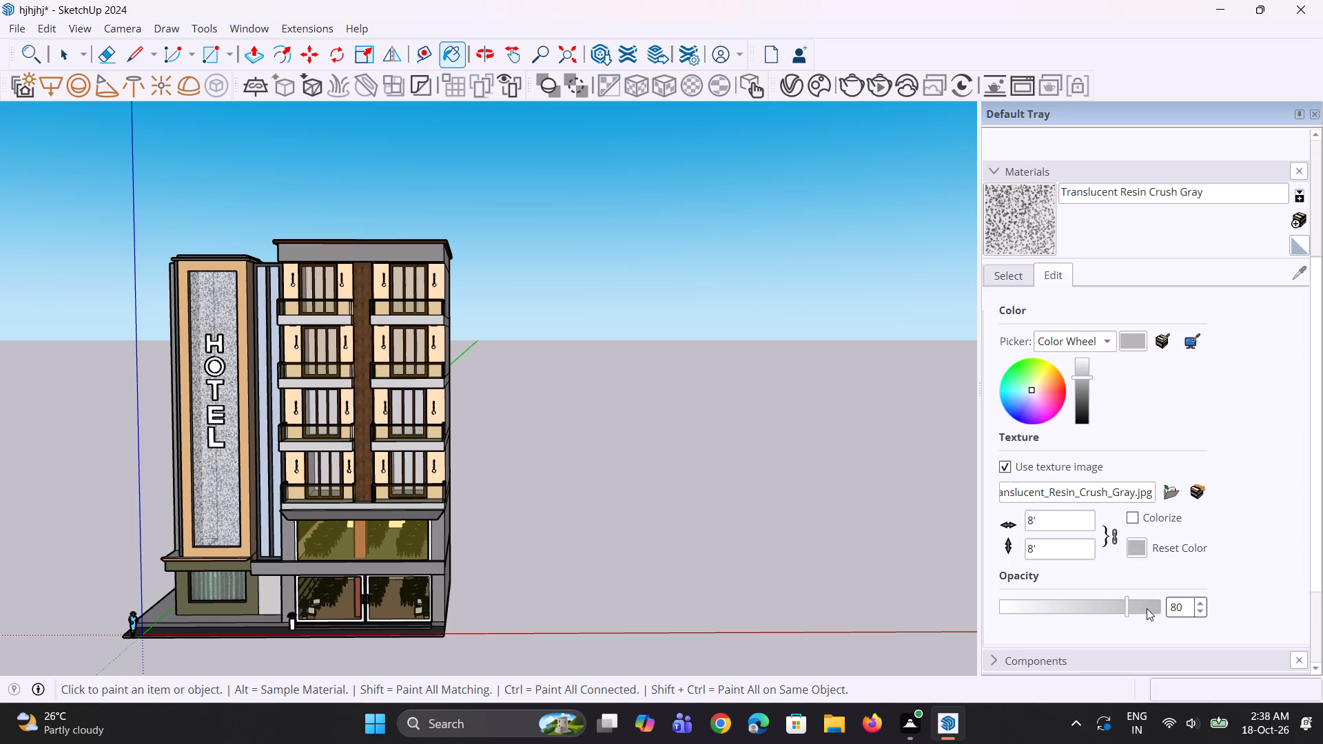
pyautogui.moveTo(1130, 611); pyautogui.dragTo(1144, 611)
pyautogui.moveTo(1144, 611); pyautogui.dragTo(1147, 611)
pyautogui.press('space')
pyautogui.press('space')
pyautogui.press('space')
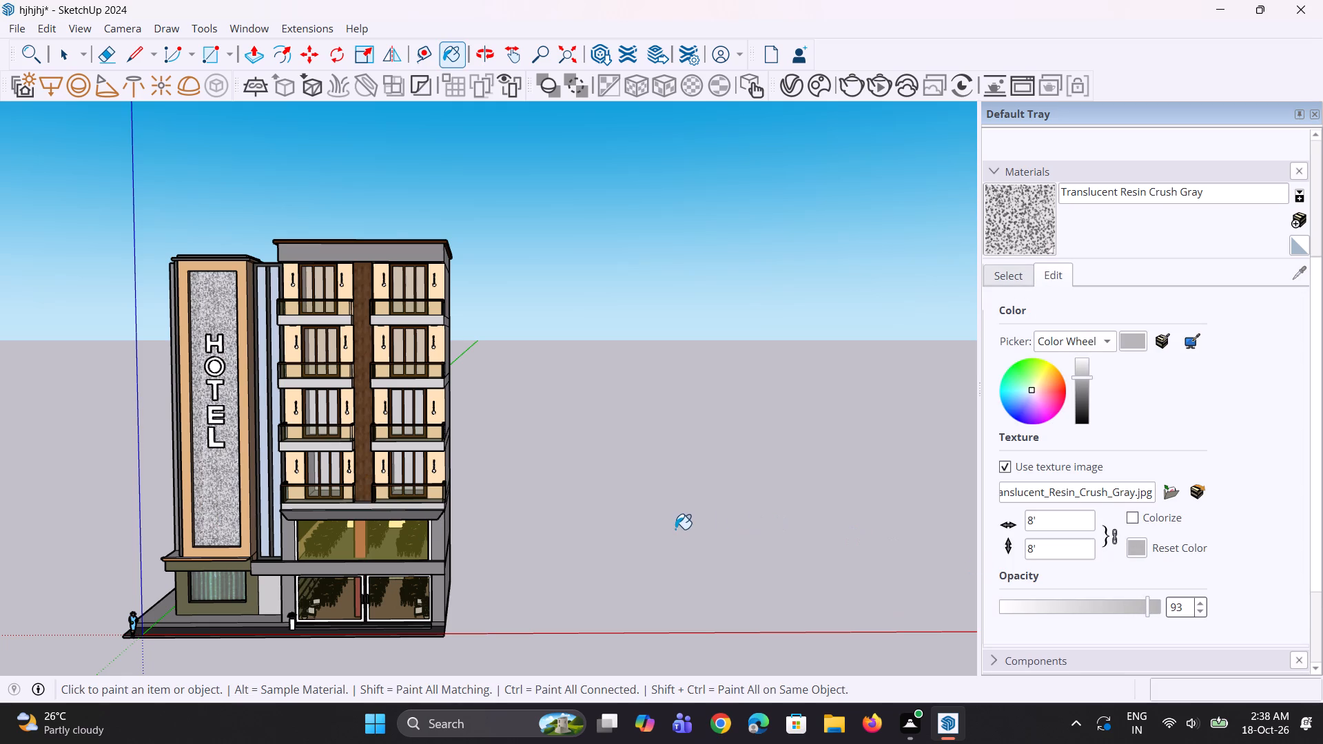
pyautogui.click(675, 528)
pyautogui.scroll(4, 278, 653)
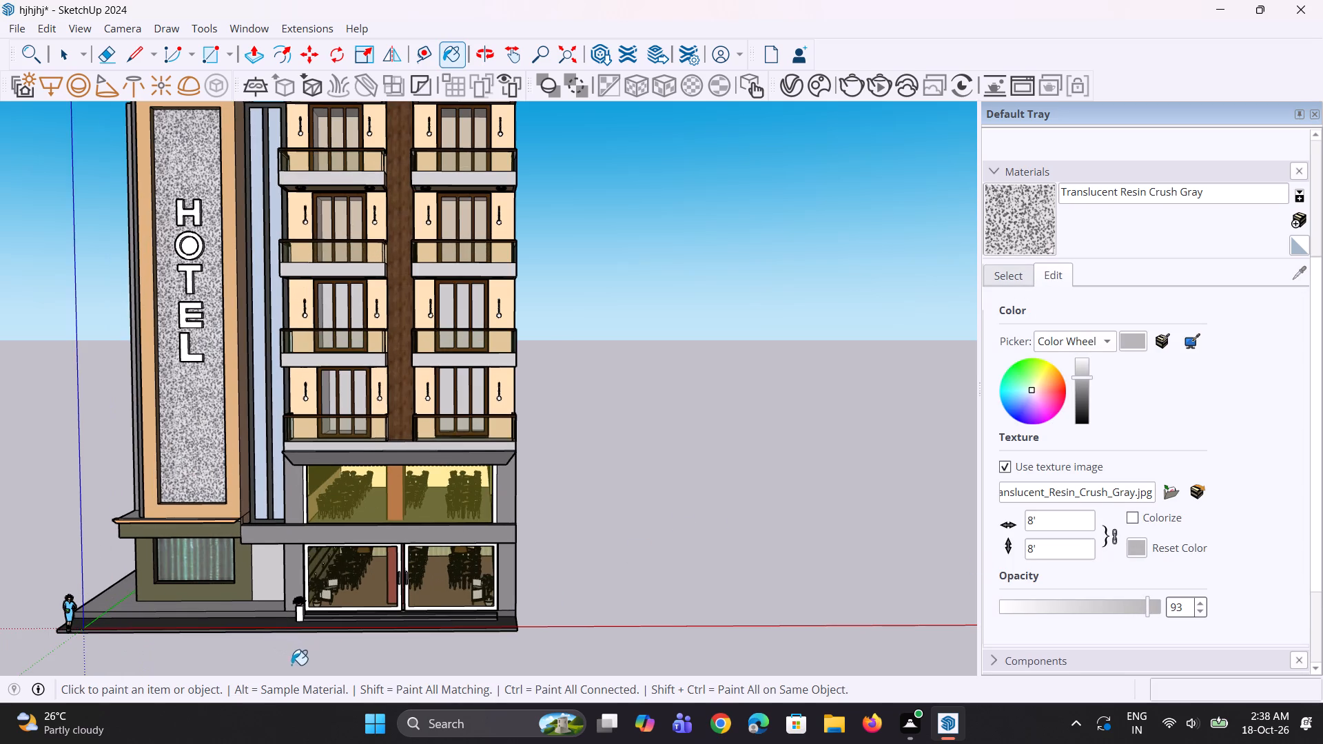
# Examine the hotel's front facade from low viewpoints, from the dining floors up to the balconies and sign tower.
pyautogui.scroll(-2, 292, 665)
pyautogui.moveTo(305, 616); pyautogui.dragTo(308, 557, button='middle')
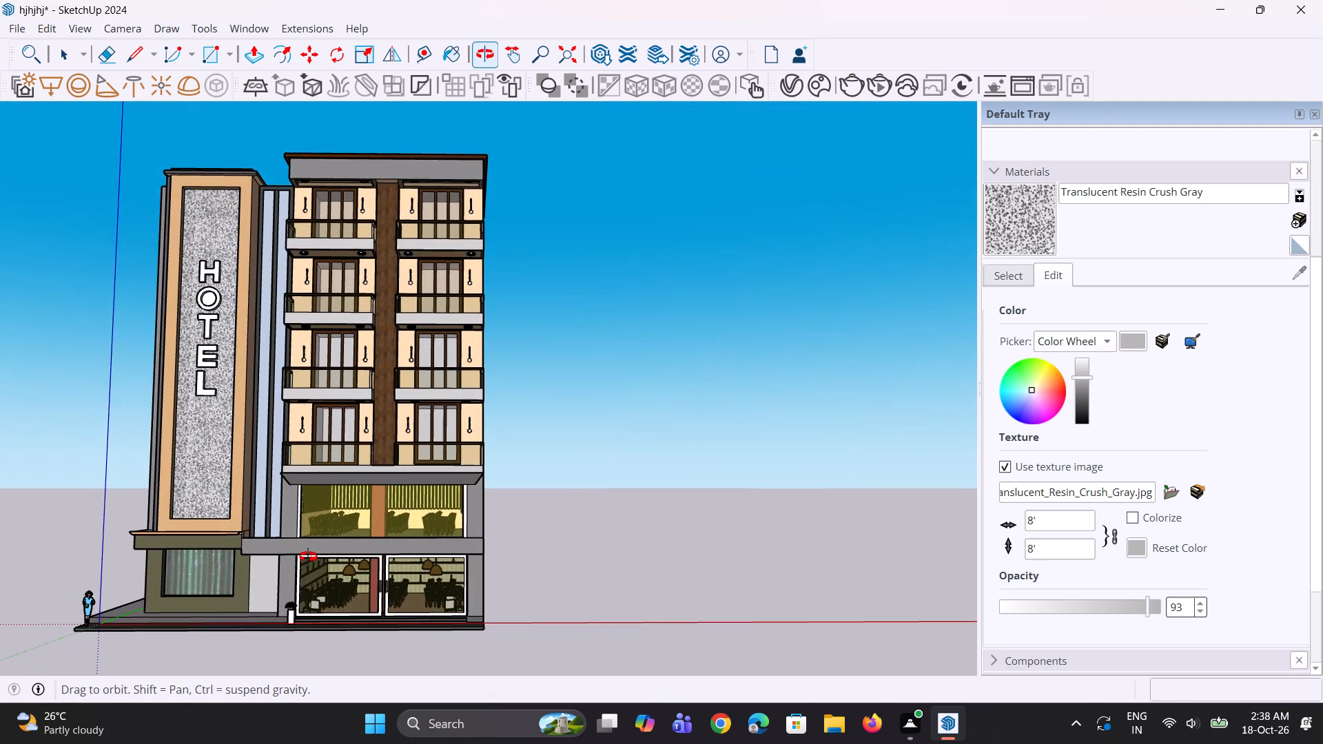
pyautogui.moveTo(308, 557); pyautogui.dragTo(308, 533, button='middle')
pyautogui.scroll(3, 311, 524)
pyautogui.moveTo(312, 521); pyautogui.dragTo(312, 513, button='middle')
pyautogui.scroll(-1, 330, 563)
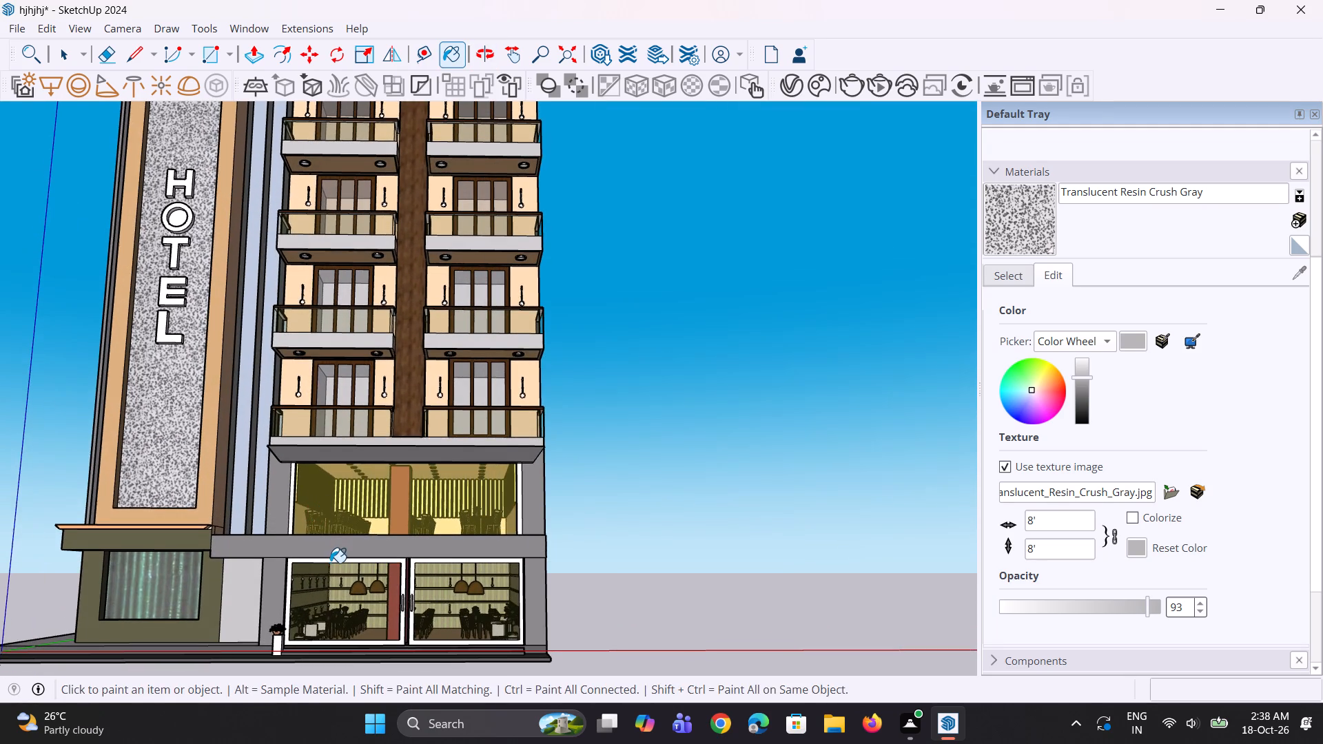
pyautogui.scroll(-2, 330, 563)
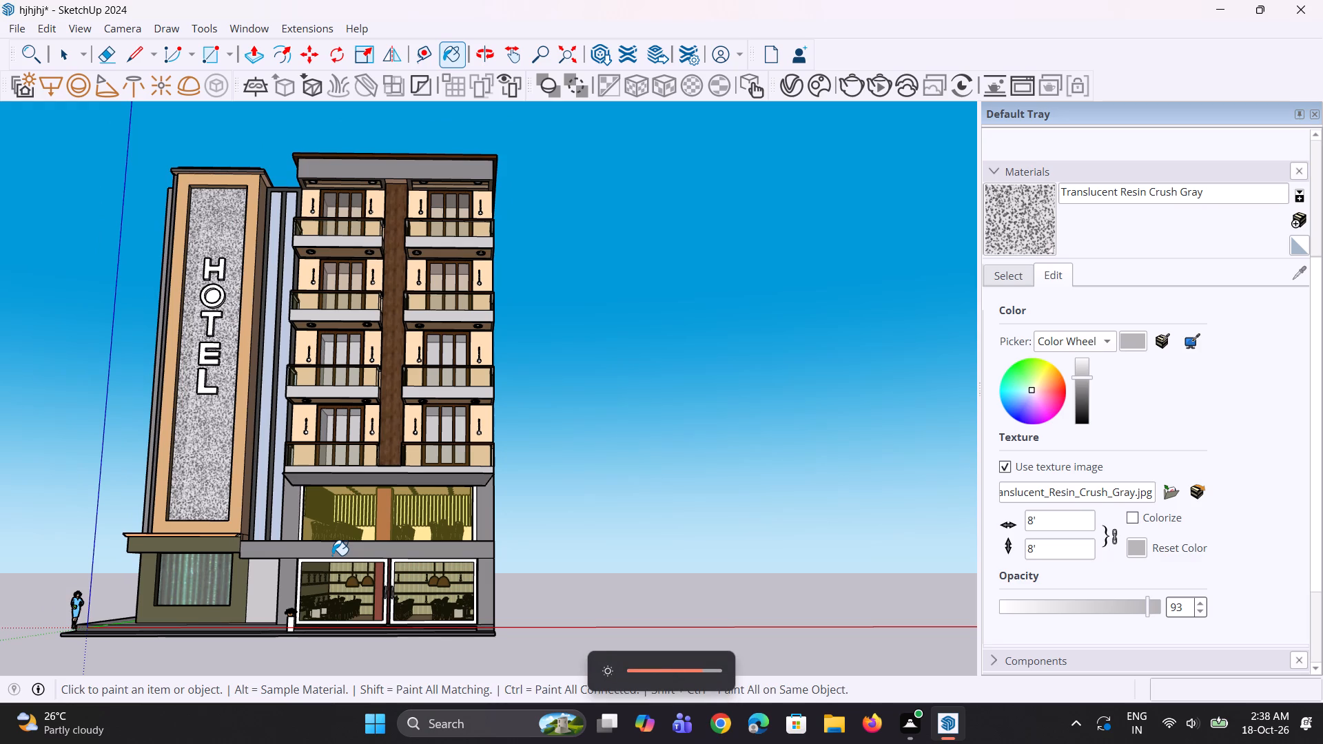
pyautogui.scroll(-1, 335, 552)
pyautogui.moveTo(335, 552); pyautogui.dragTo(337, 563, button='middle')
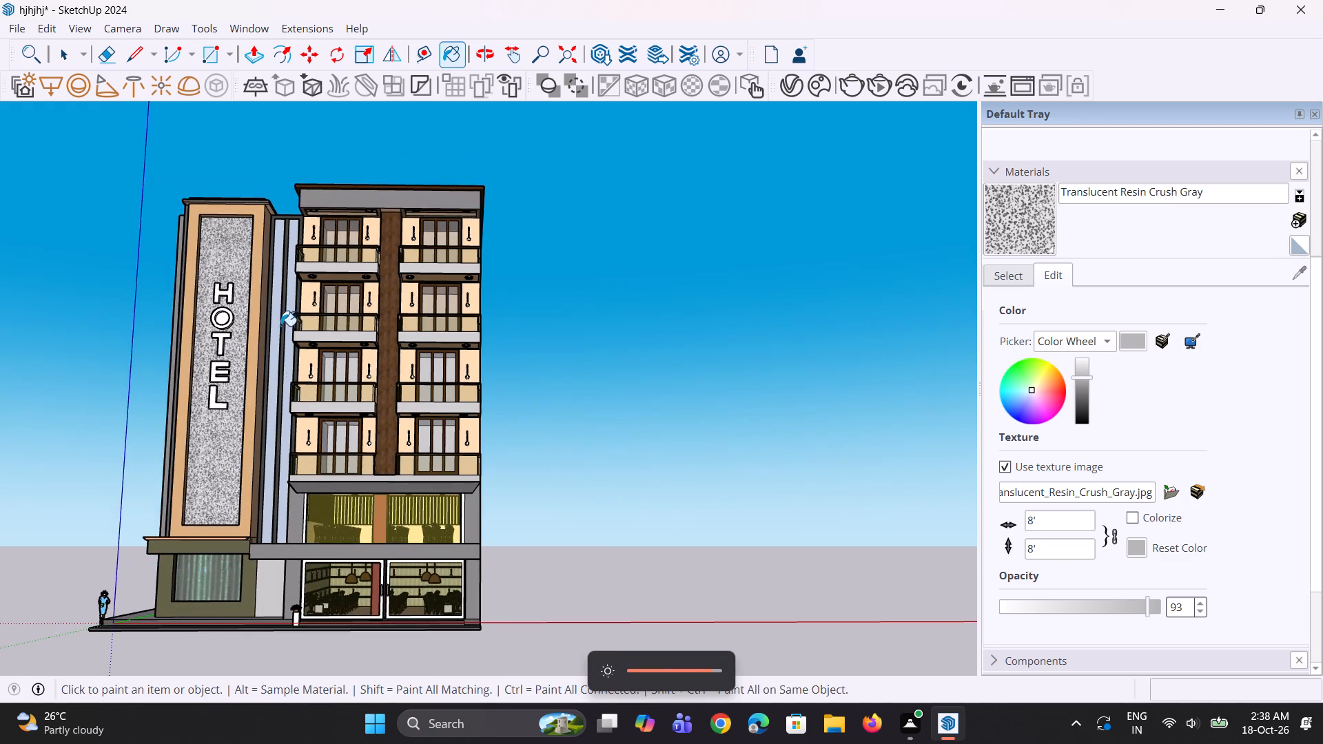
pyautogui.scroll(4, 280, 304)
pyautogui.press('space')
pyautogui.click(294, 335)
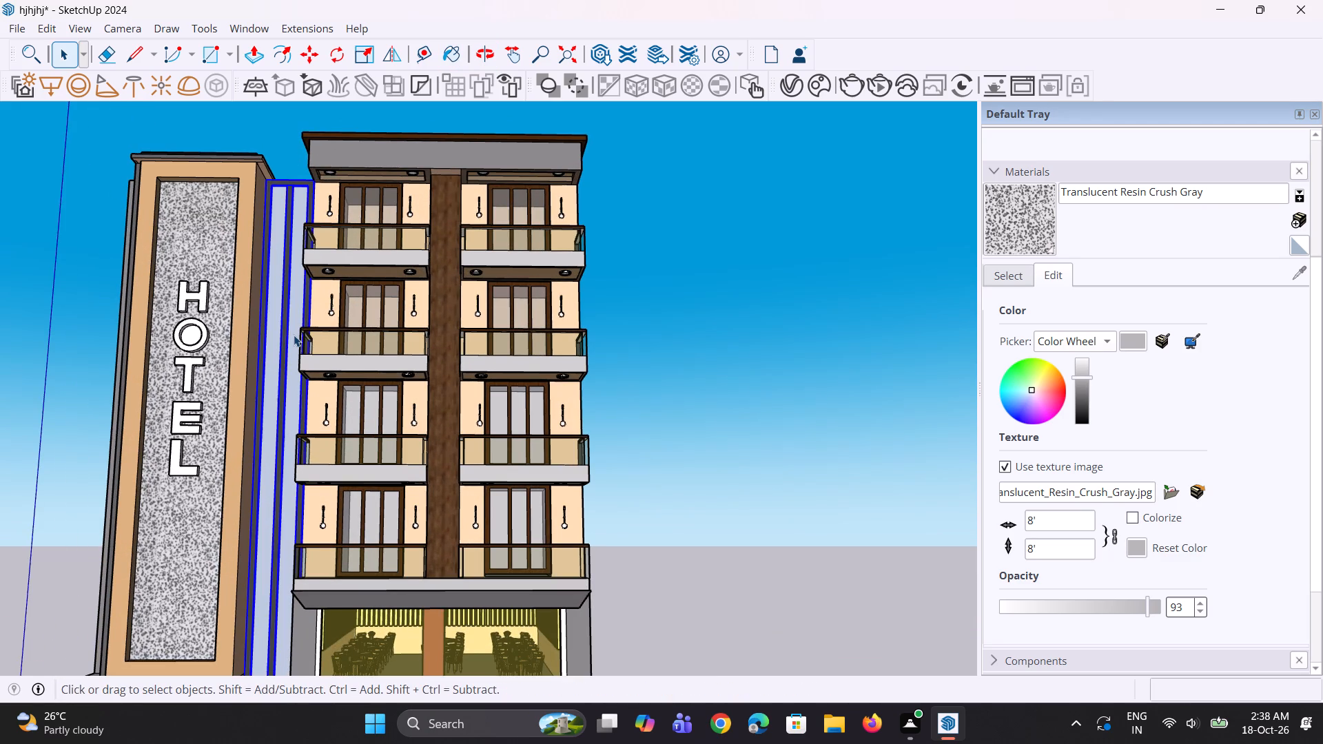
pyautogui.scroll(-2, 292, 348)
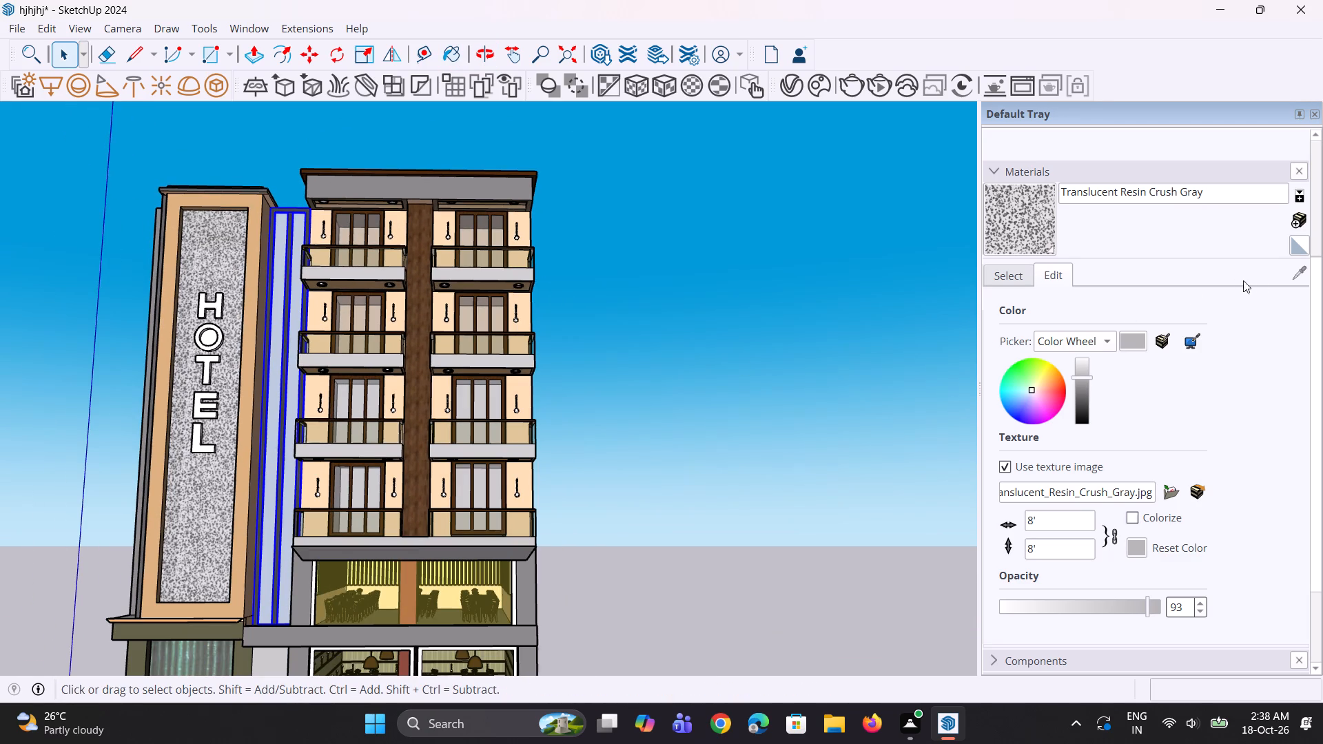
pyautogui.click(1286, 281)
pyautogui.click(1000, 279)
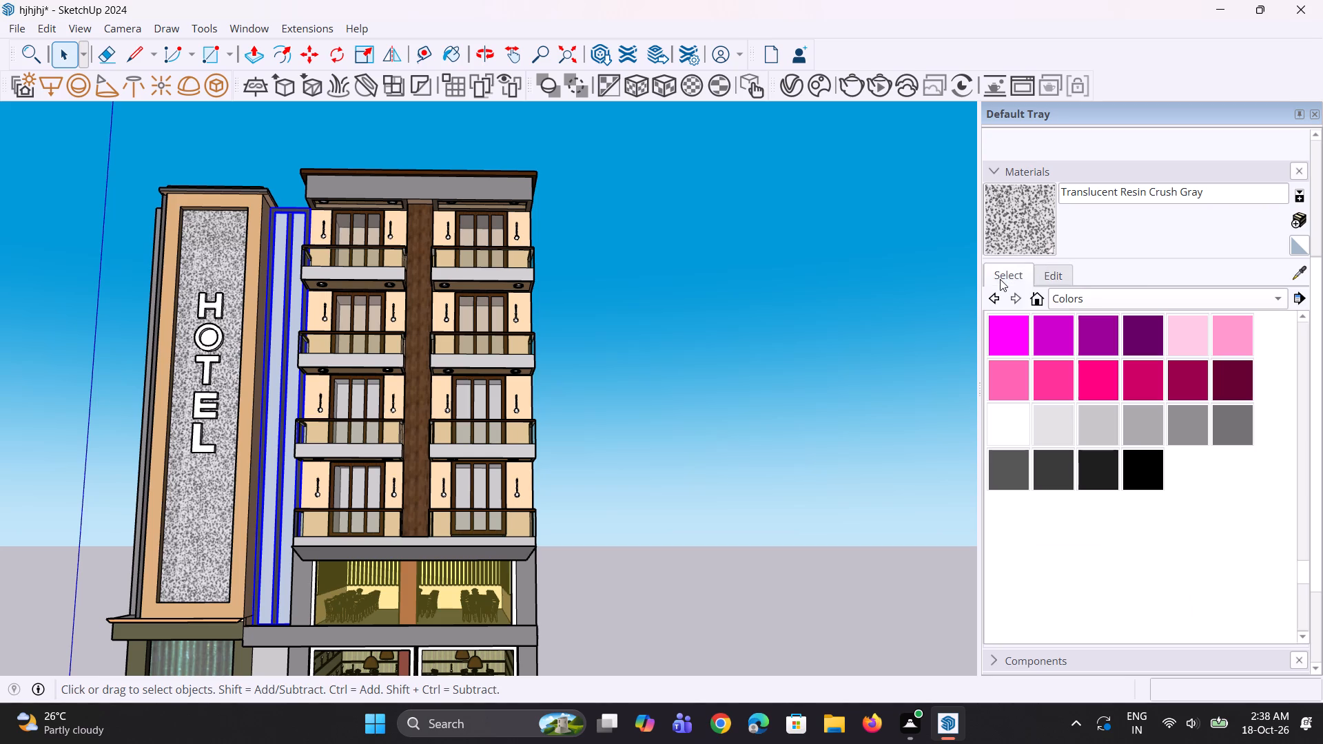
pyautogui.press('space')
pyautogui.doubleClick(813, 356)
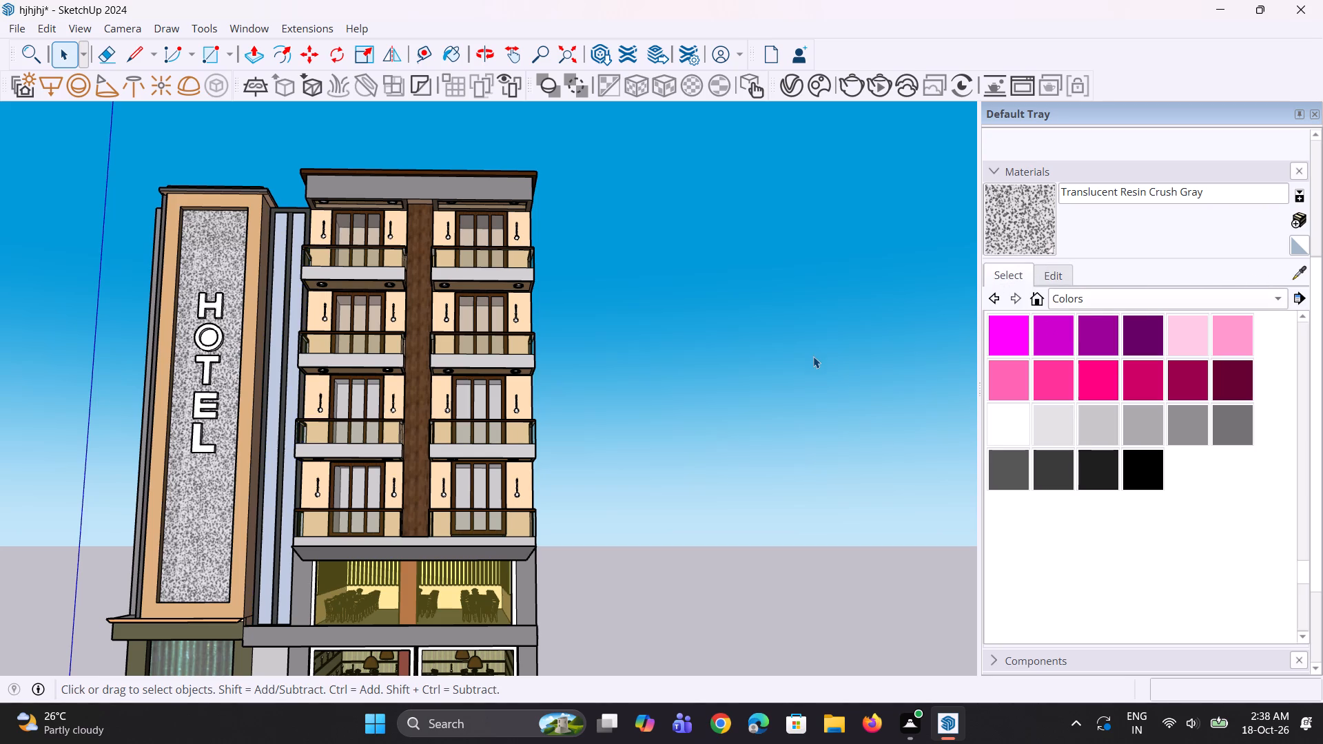
# Sample the Translucent Glass Blue material from the vertical glass strips beside the sign tower and raise its opacity to 66.
pyautogui.click(1291, 276)
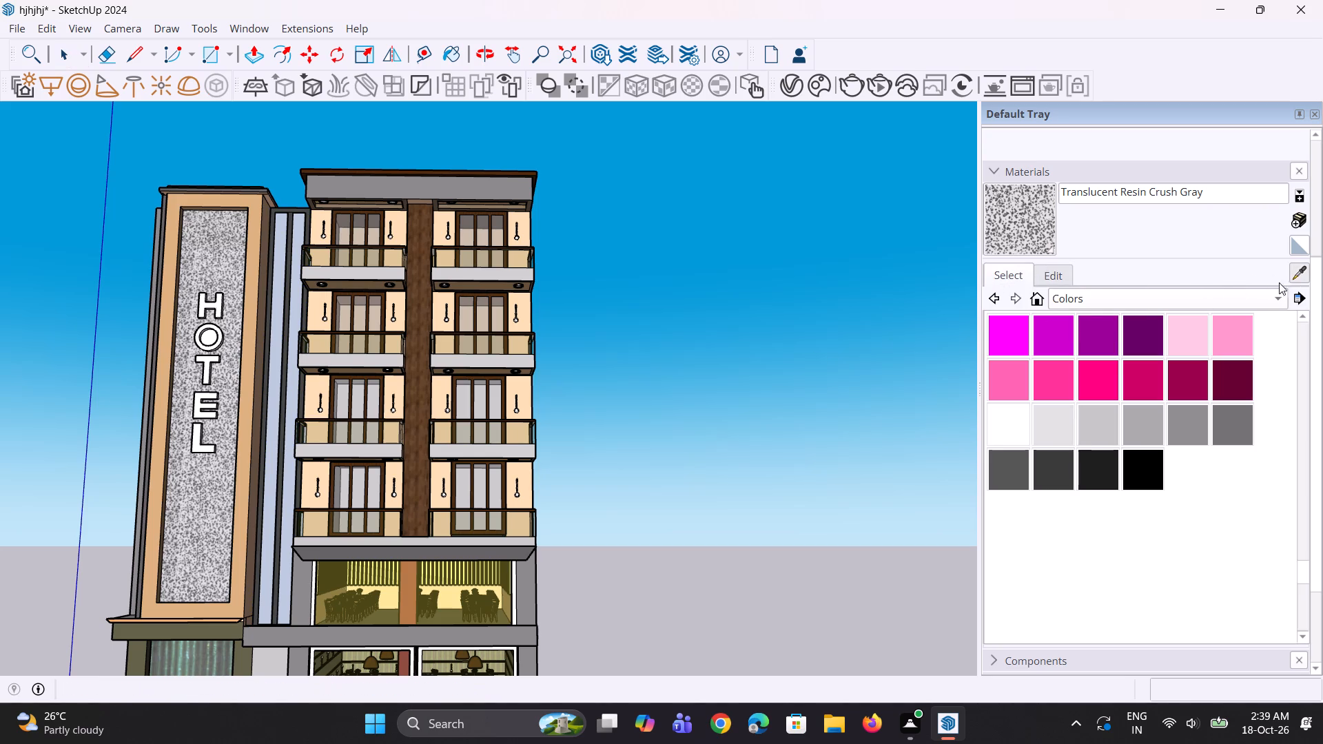
pyautogui.scroll(4, 312, 347)
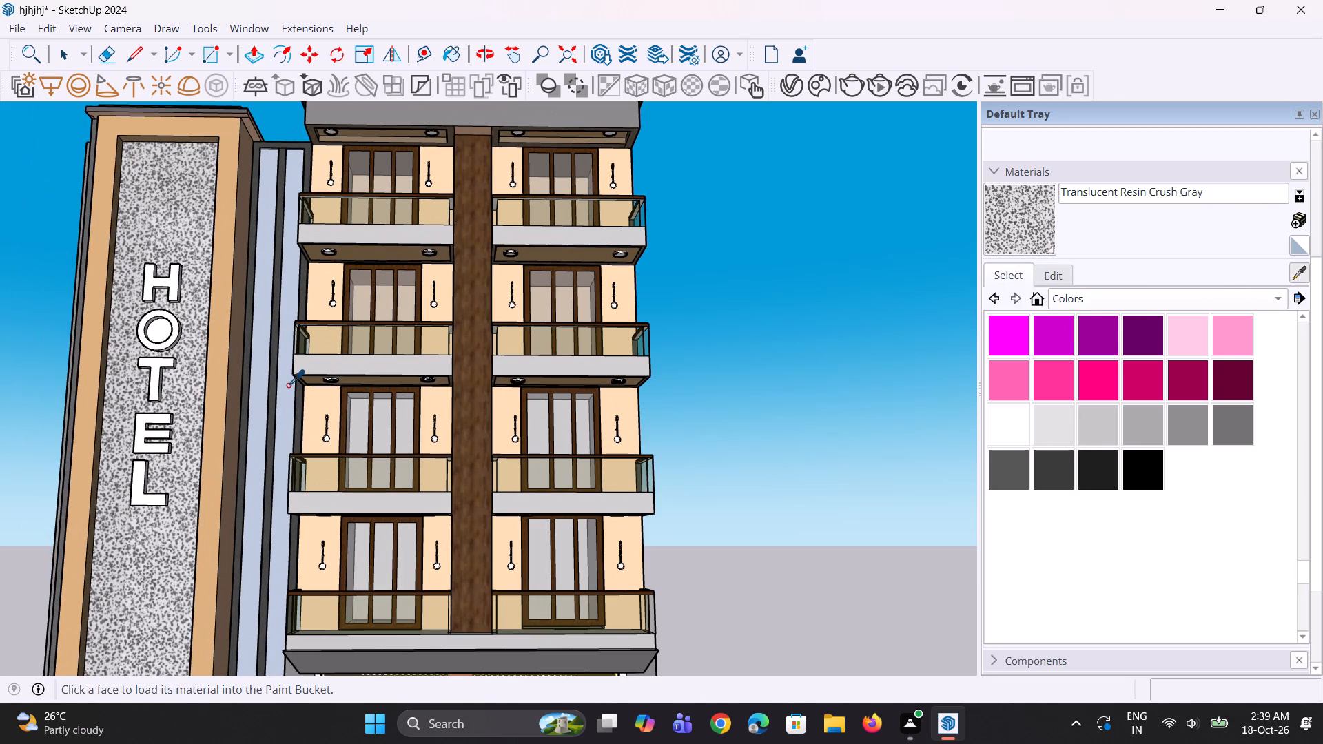
pyautogui.click(287, 385)
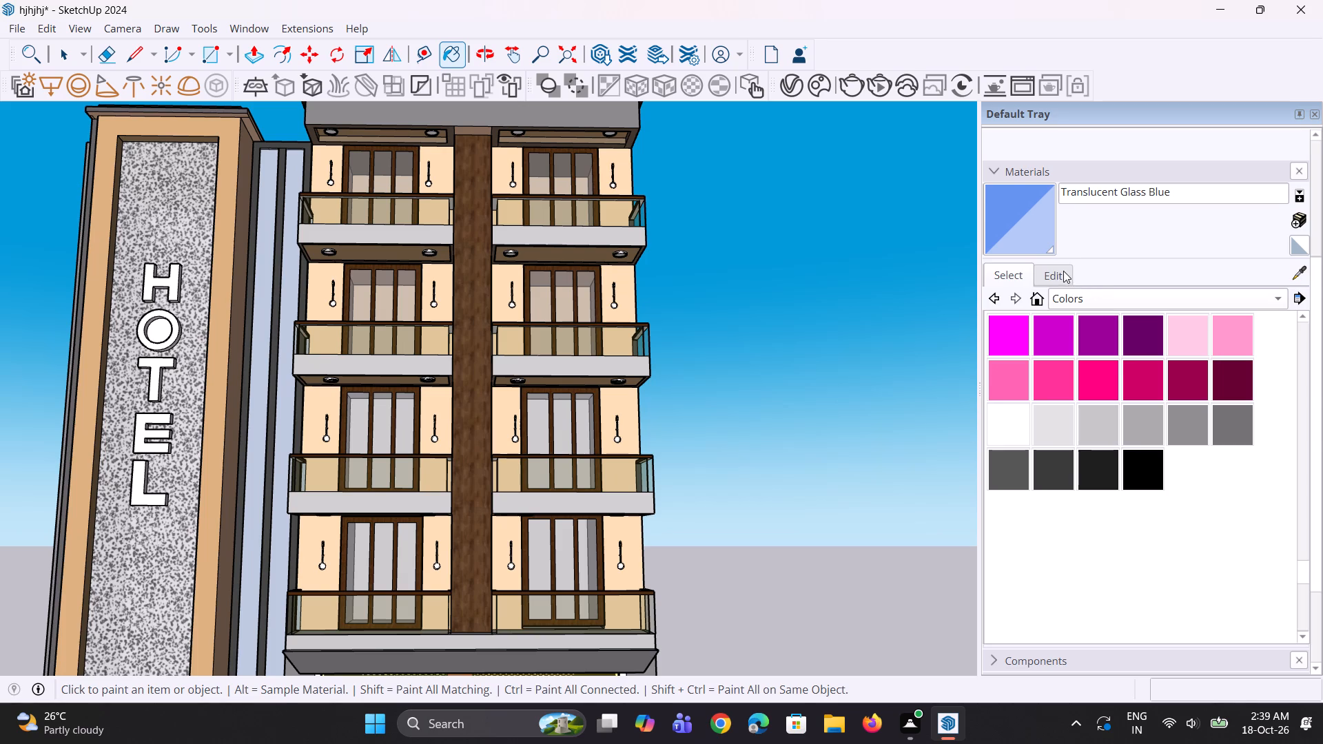
pyautogui.click(1063, 271)
pyautogui.moveTo(1079, 612); pyautogui.dragTo(1104, 612)
pyautogui.scroll(-4, 666, 450)
pyautogui.press('space')
pyautogui.press('space')
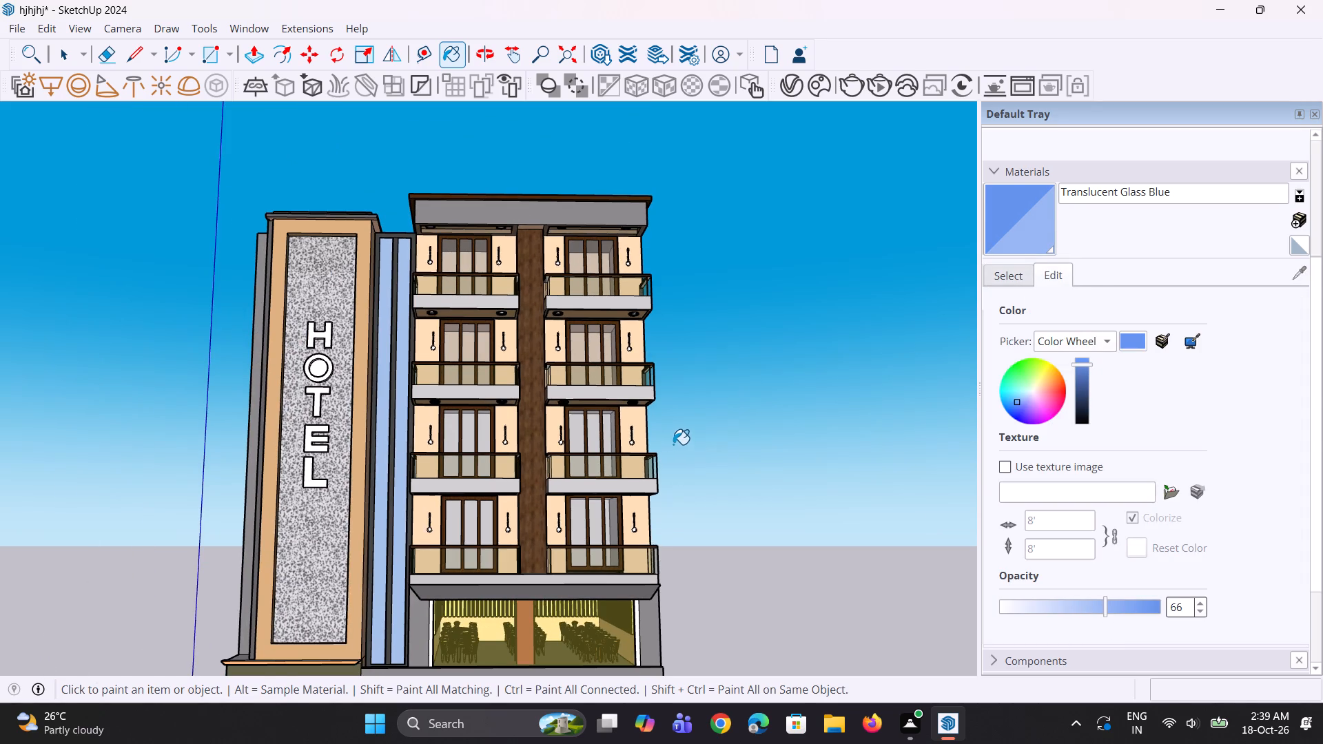
# Examine the whole front facade with the adjusted blue glass strips, from a distance and from slightly different angles.
pyautogui.scroll(-2, 562, 384)
pyautogui.scroll(1, 587, 425)
pyautogui.scroll(-4, 586, 406)
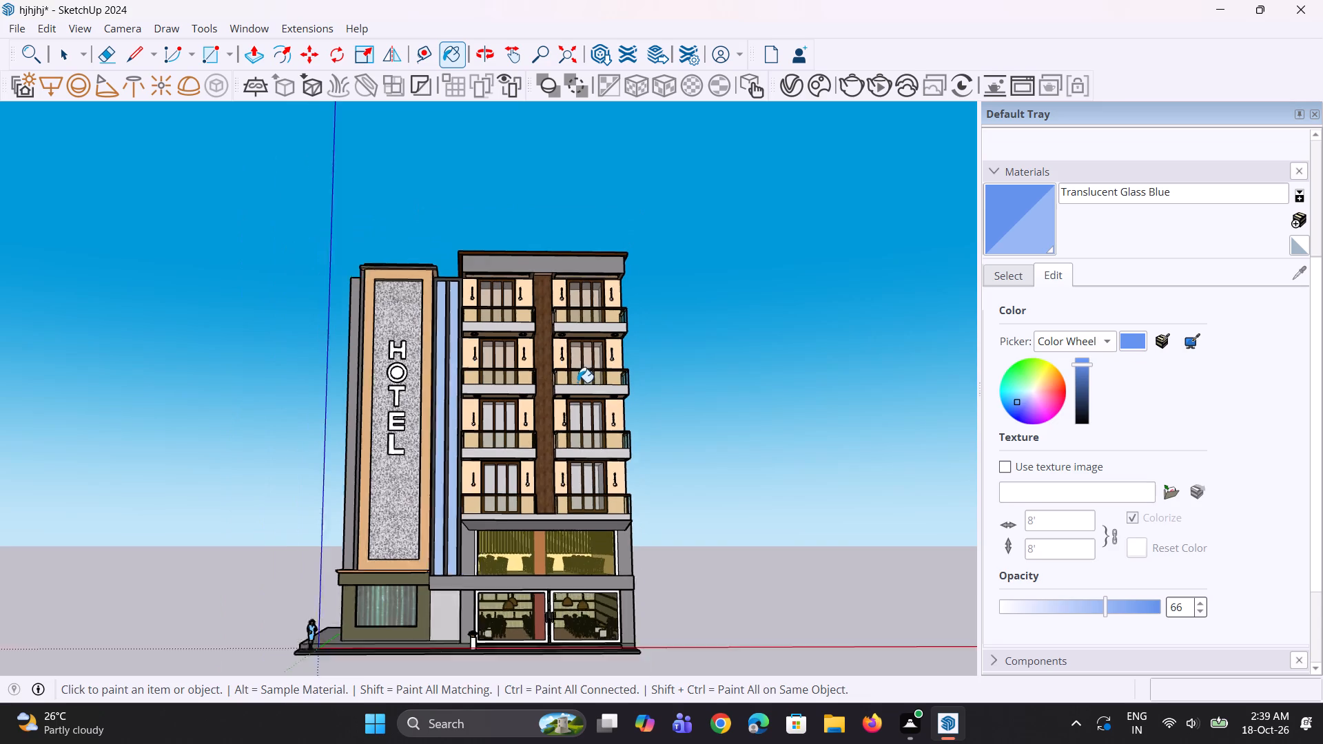
pyautogui.scroll(1, 603, 463)
pyautogui.moveTo(603, 463); pyautogui.dragTo(593, 451, button='middle')
pyautogui.scroll(1, 586, 300)
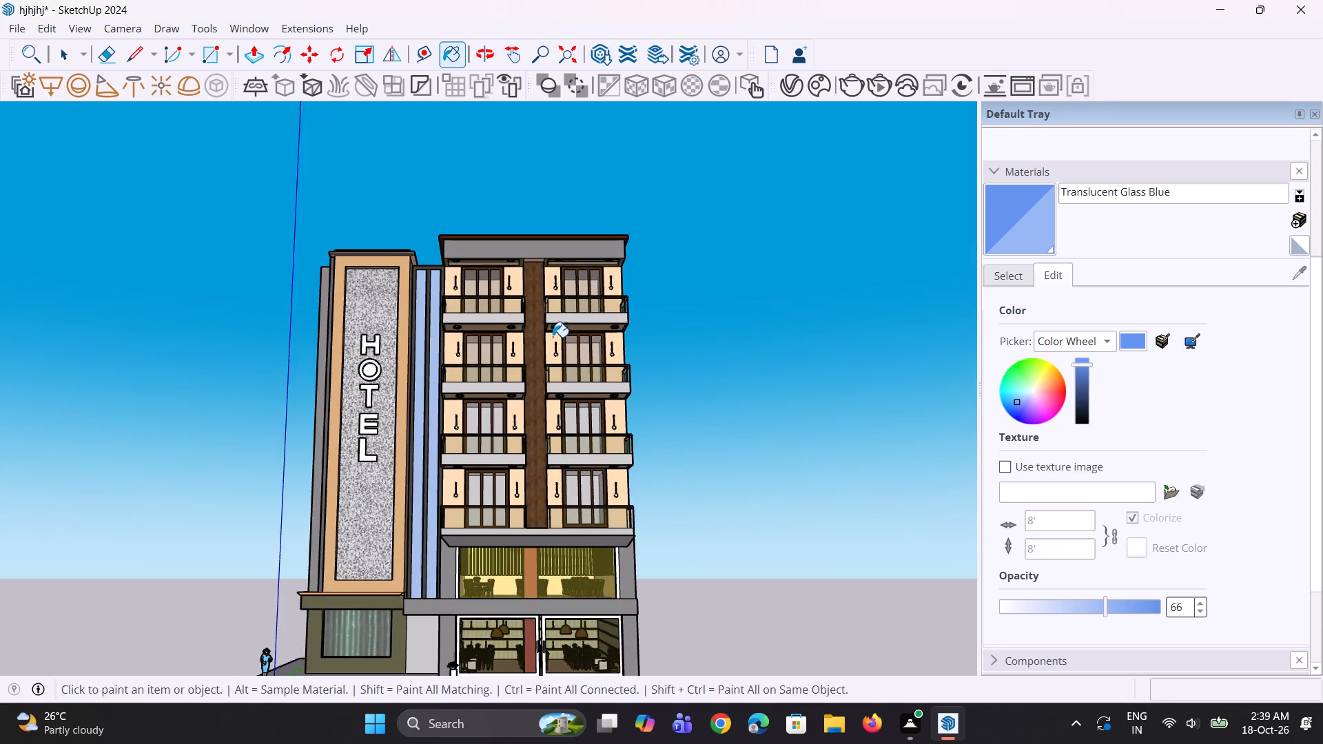
pyautogui.scroll(1, 553, 339)
pyautogui.moveTo(552, 340); pyautogui.dragTo(552, 331, button='middle')
pyautogui.scroll(-3, 549, 329)
pyautogui.scroll(1, 549, 329)
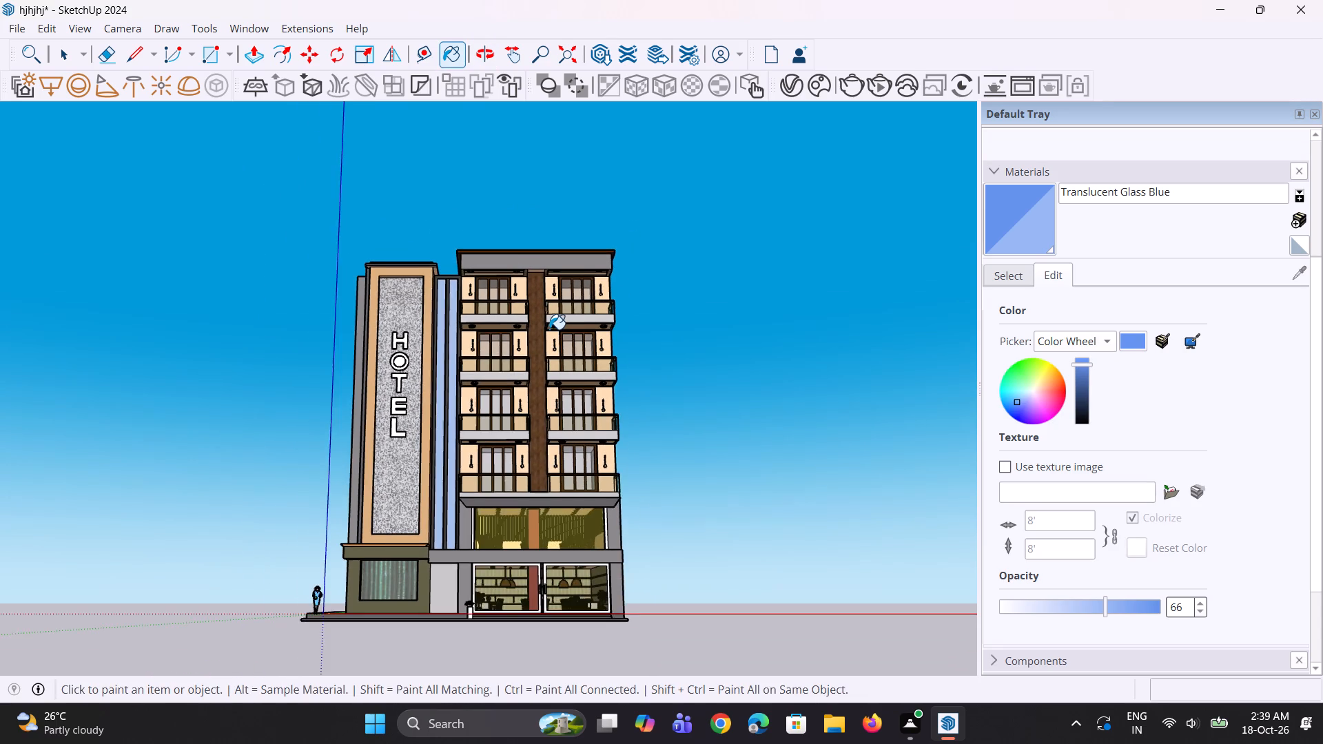
pyautogui.scroll(1, 549, 329)
pyautogui.scroll(-1, 549, 329)
pyautogui.moveTo(549, 329); pyautogui.dragTo(548, 343, button='middle')
pyautogui.scroll(1, 548, 341)
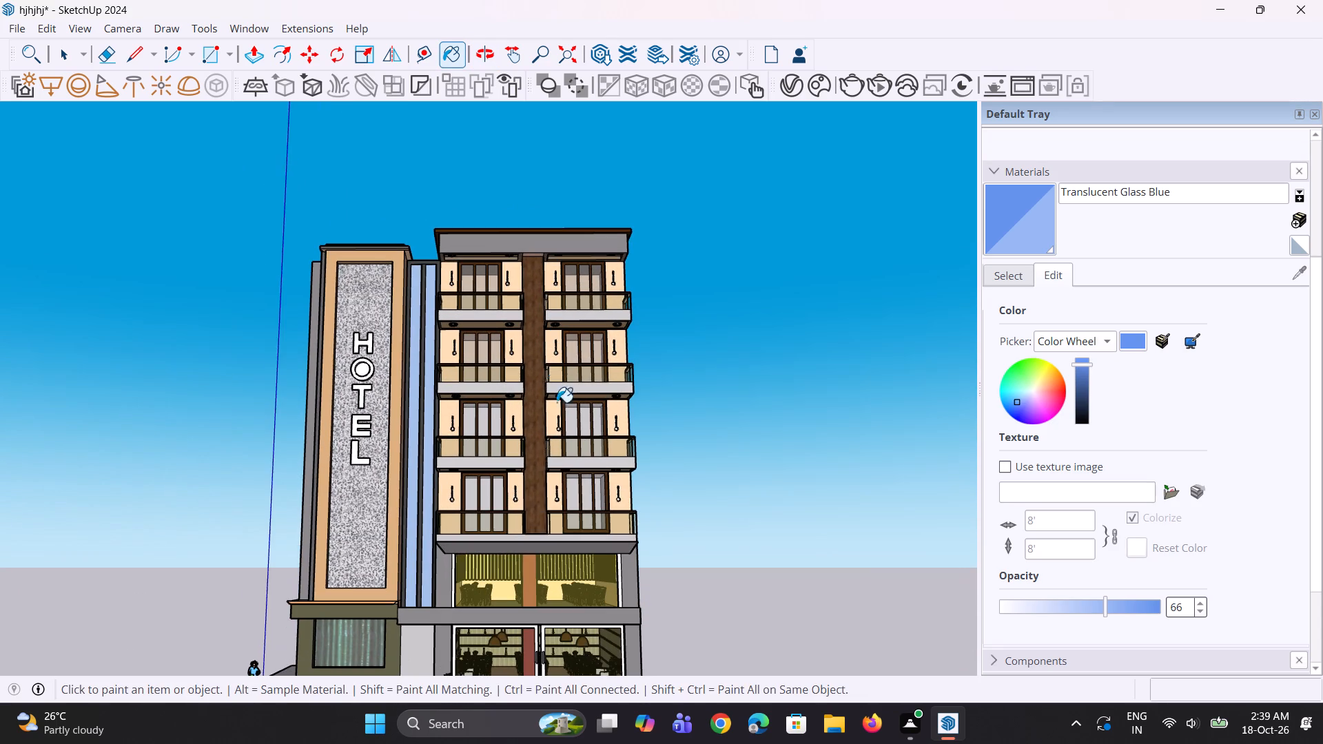
pyautogui.scroll(-1, 559, 406)
pyautogui.scroll(3, 533, 675)
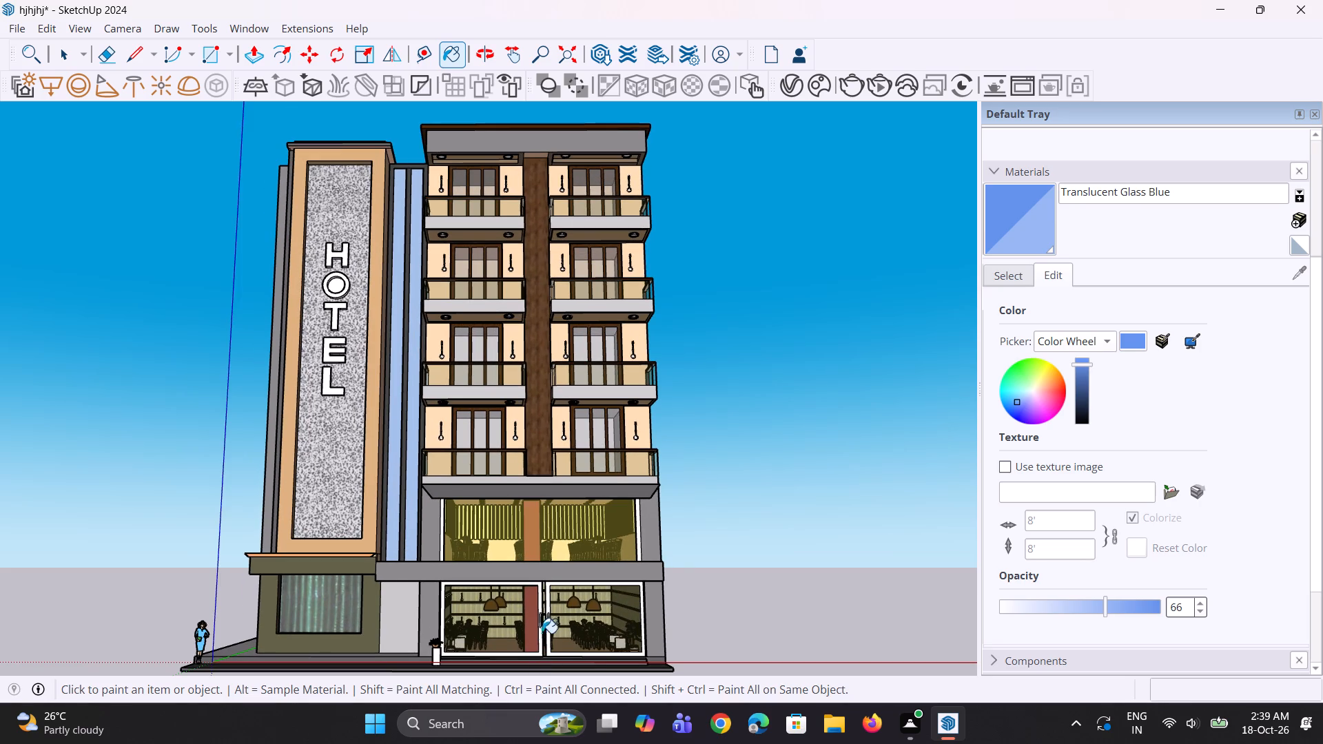
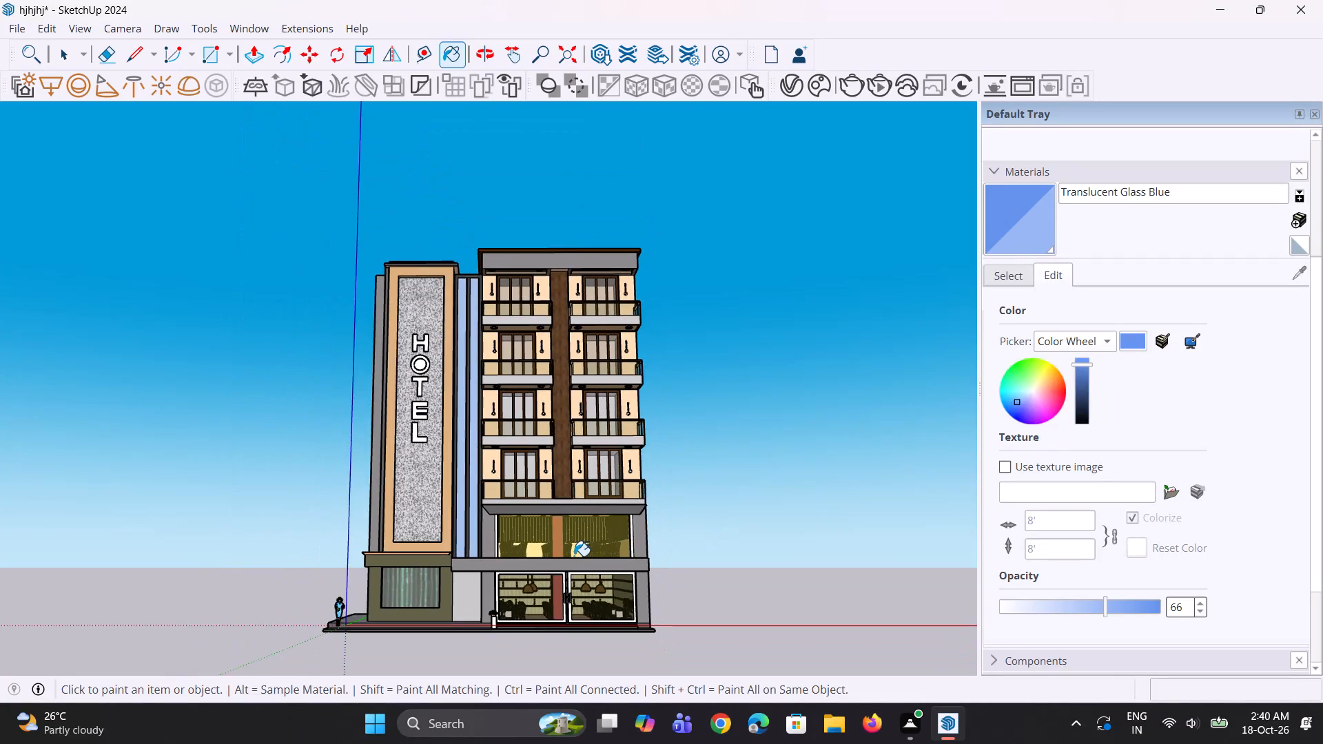
# Export the view of the hotel's whole front facade as a 2D graphic in PNG format, named hjhjhj, to the Downloads folder.
pyautogui.scroll(4, 574, 556)
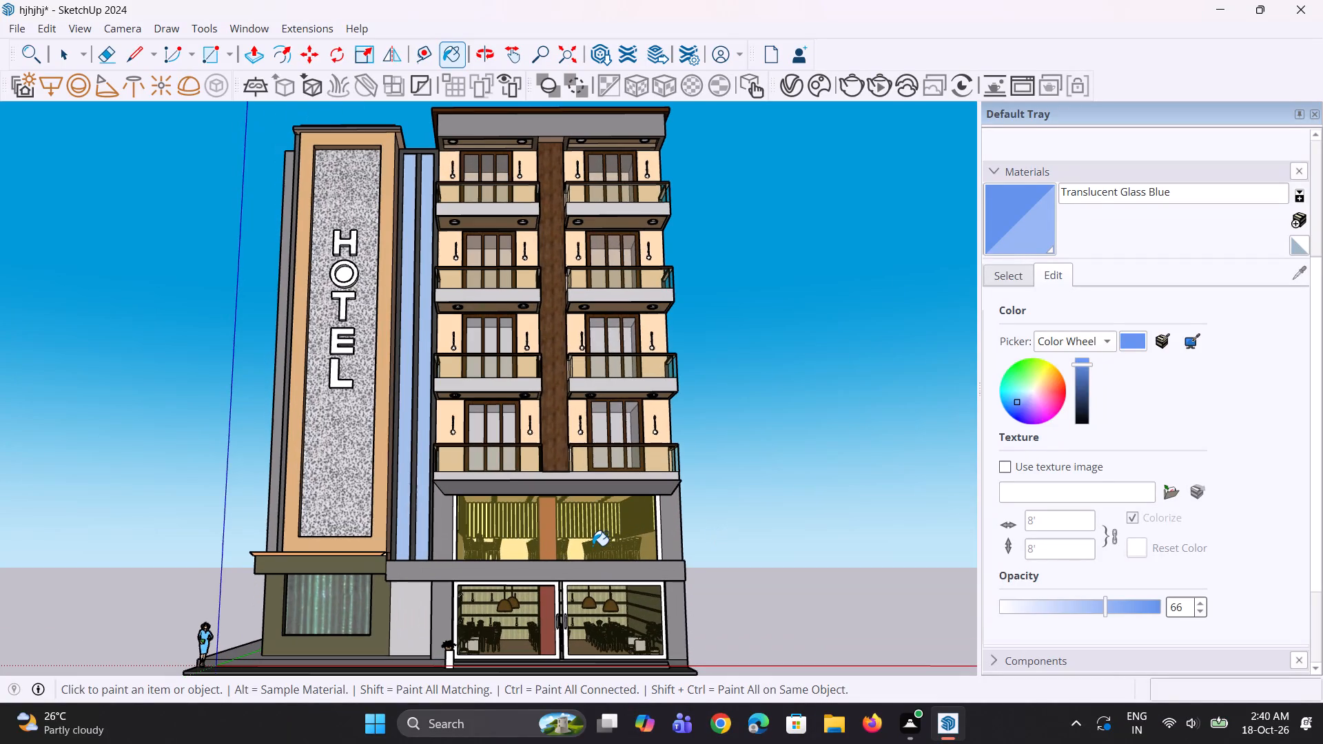
pyautogui.press('Escape')
pyautogui.press('Escape')
pyautogui.press('Escape')
pyautogui.press('Escape')
pyautogui.press('Escape')
pyautogui.press('Escape')
pyautogui.press('Escape')
pyautogui.press('space')
pyautogui.press('space')
pyautogui.press('space')
pyautogui.scroll(-2, 522, 530)
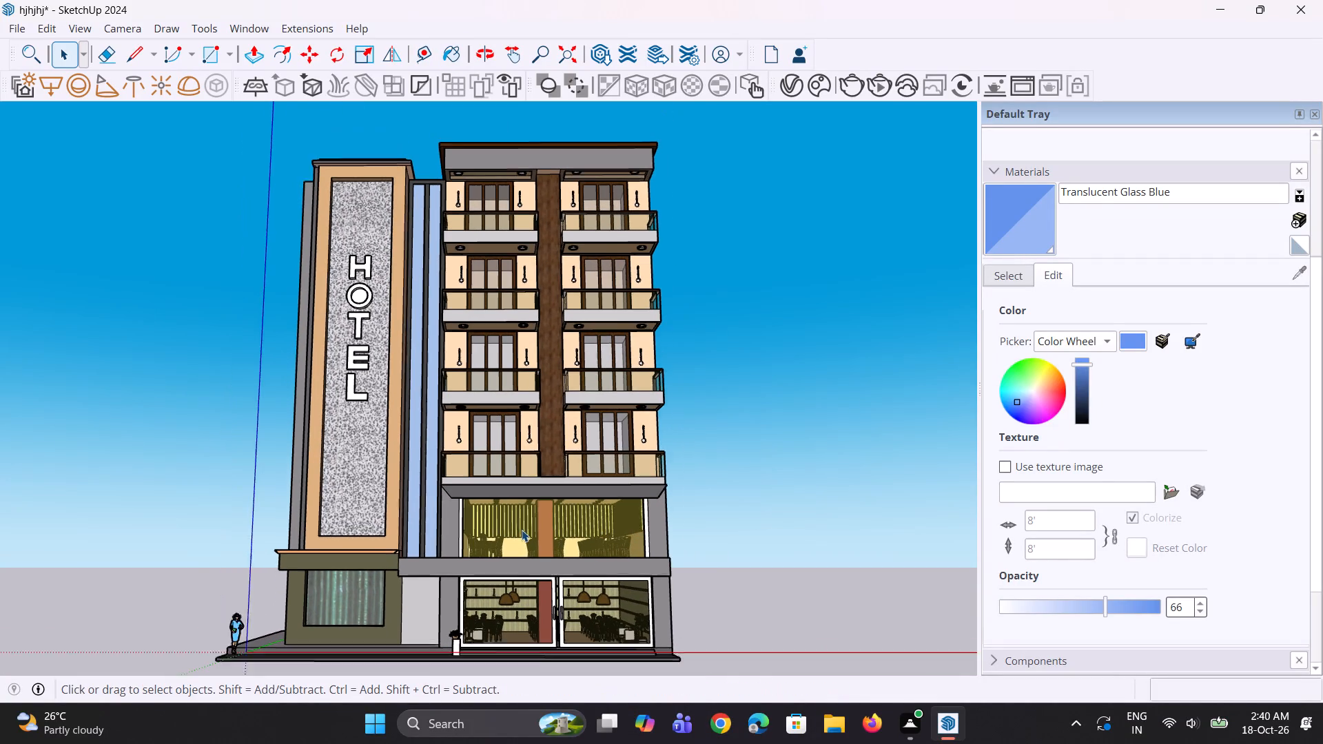
pyautogui.click(10, 28)
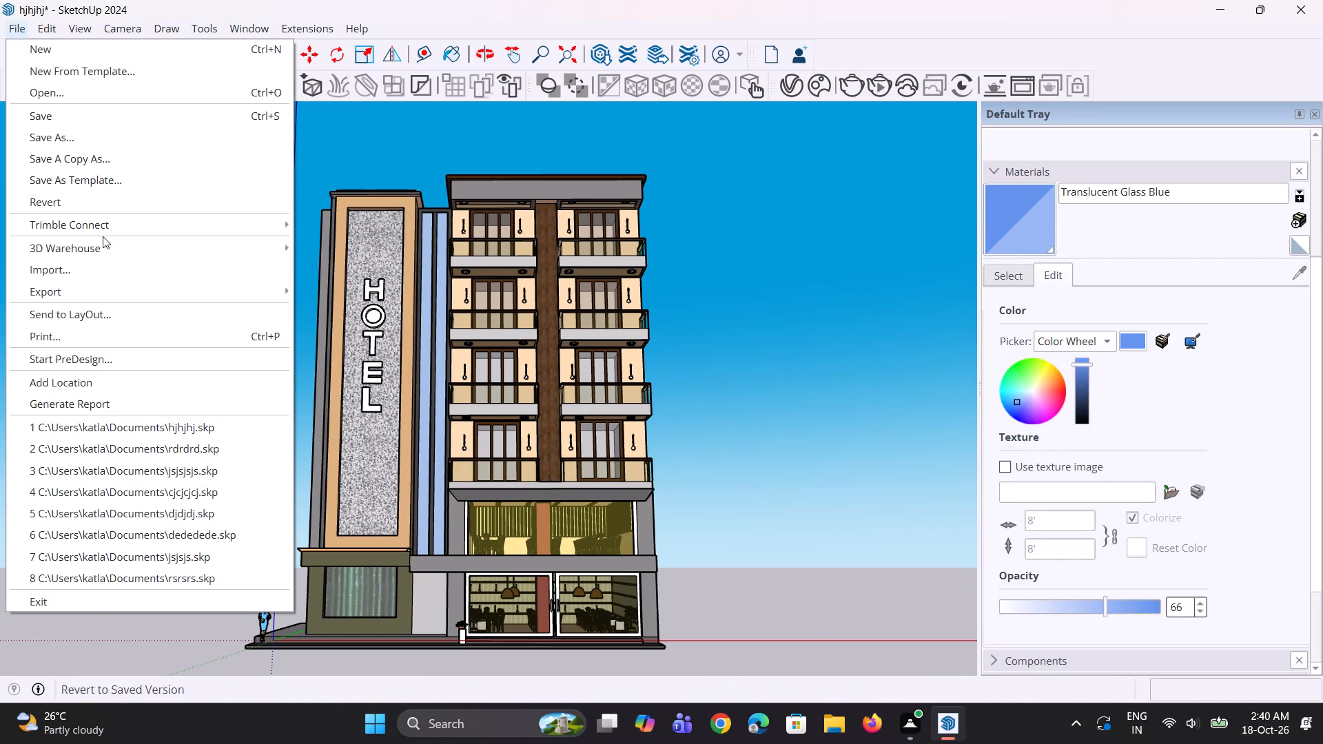
pyautogui.click(121, 287)
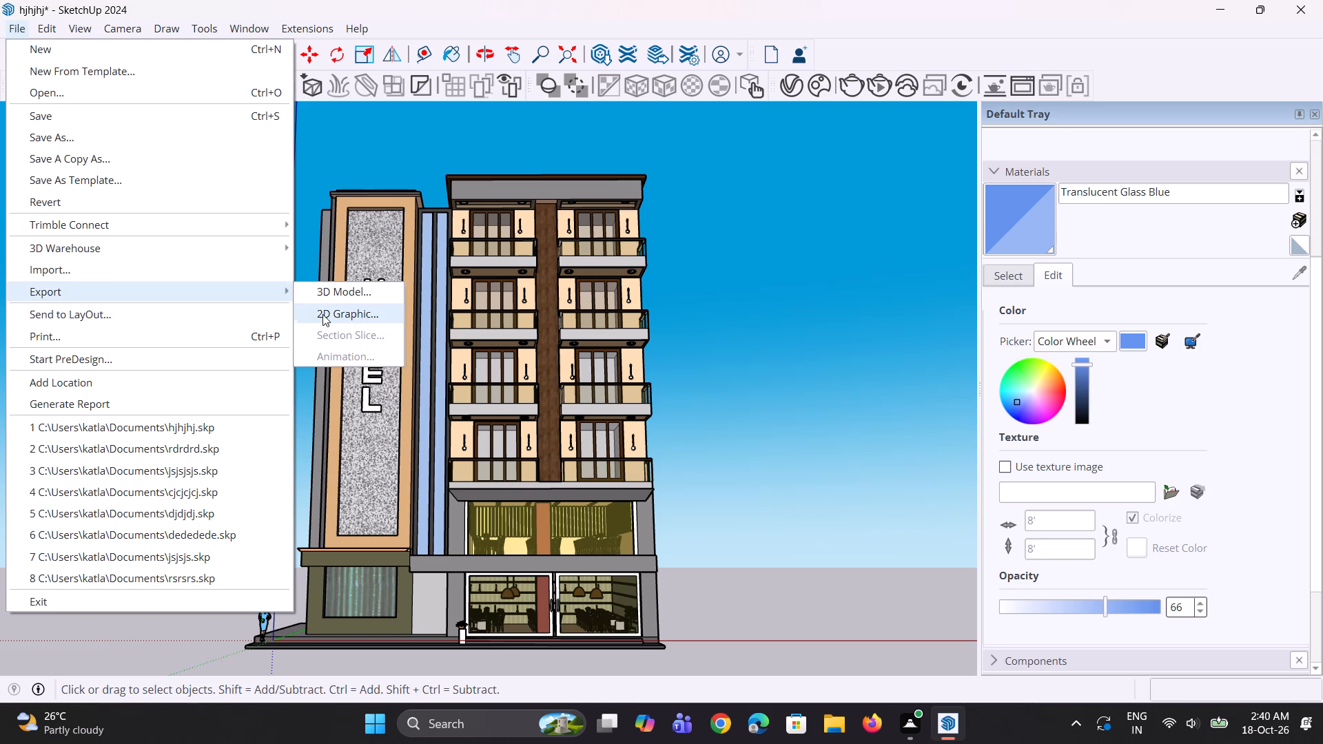
pyautogui.click(355, 316)
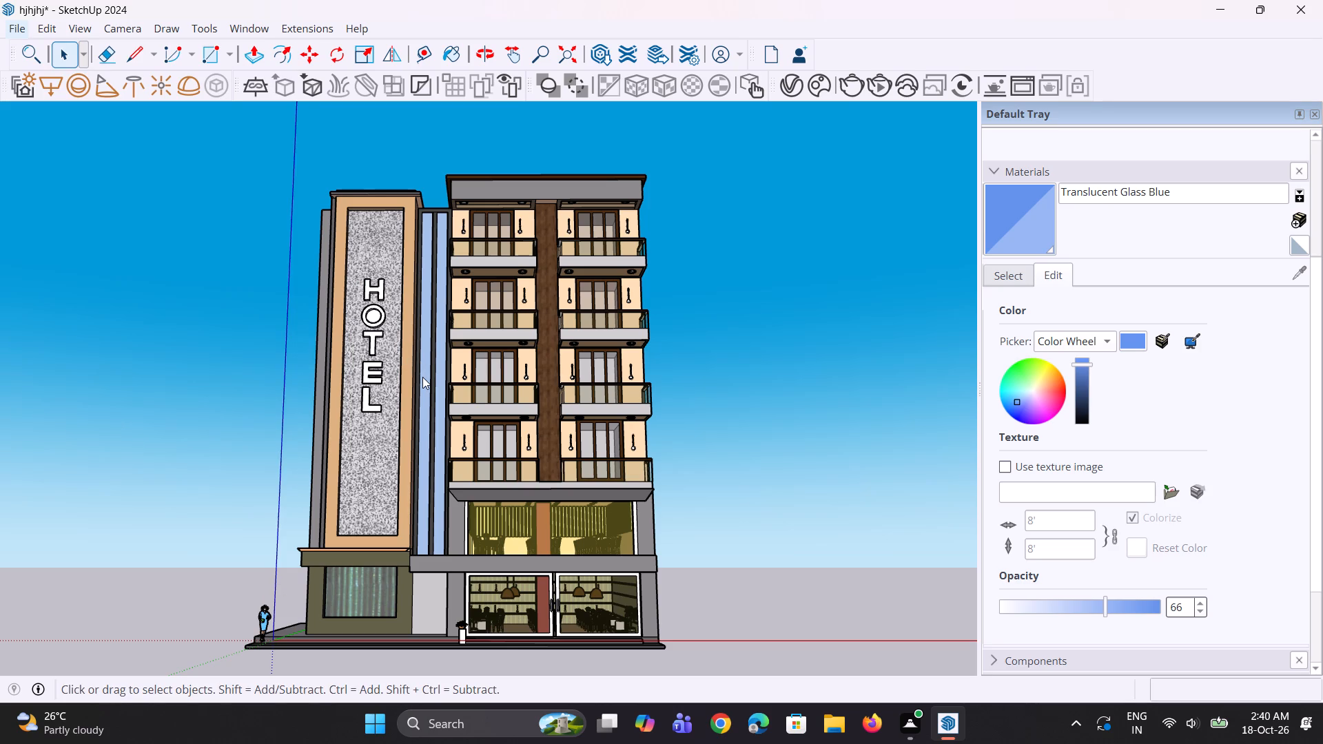
pyautogui.moveTo(372, 411); pyautogui.dragTo(396, 424, button='middle')
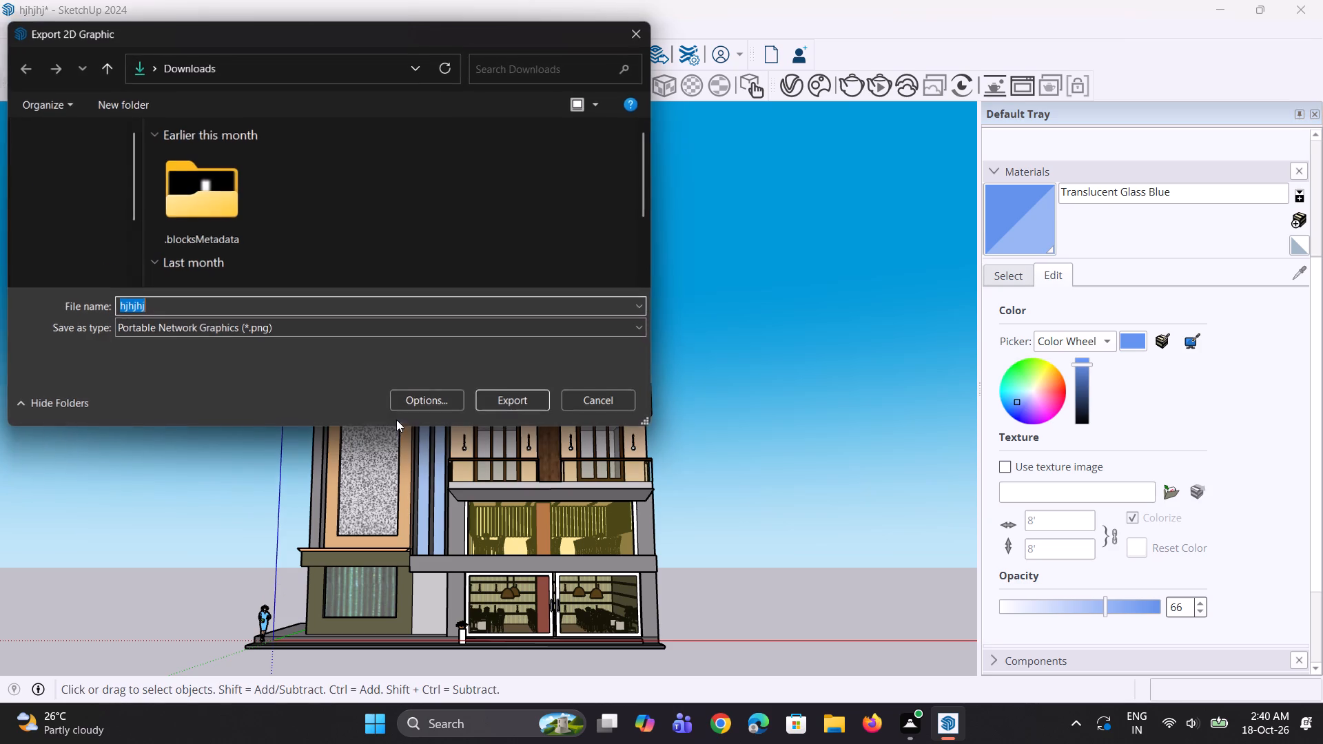
pyautogui.click(520, 400)
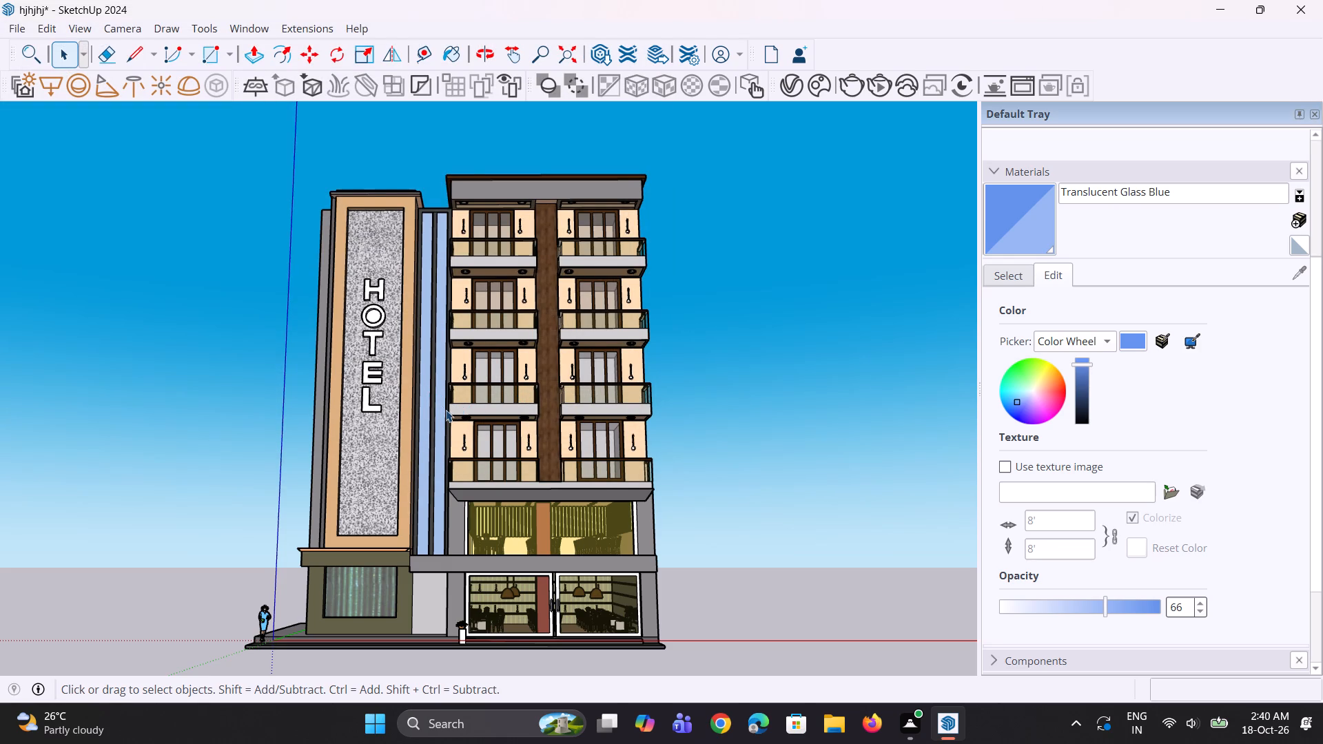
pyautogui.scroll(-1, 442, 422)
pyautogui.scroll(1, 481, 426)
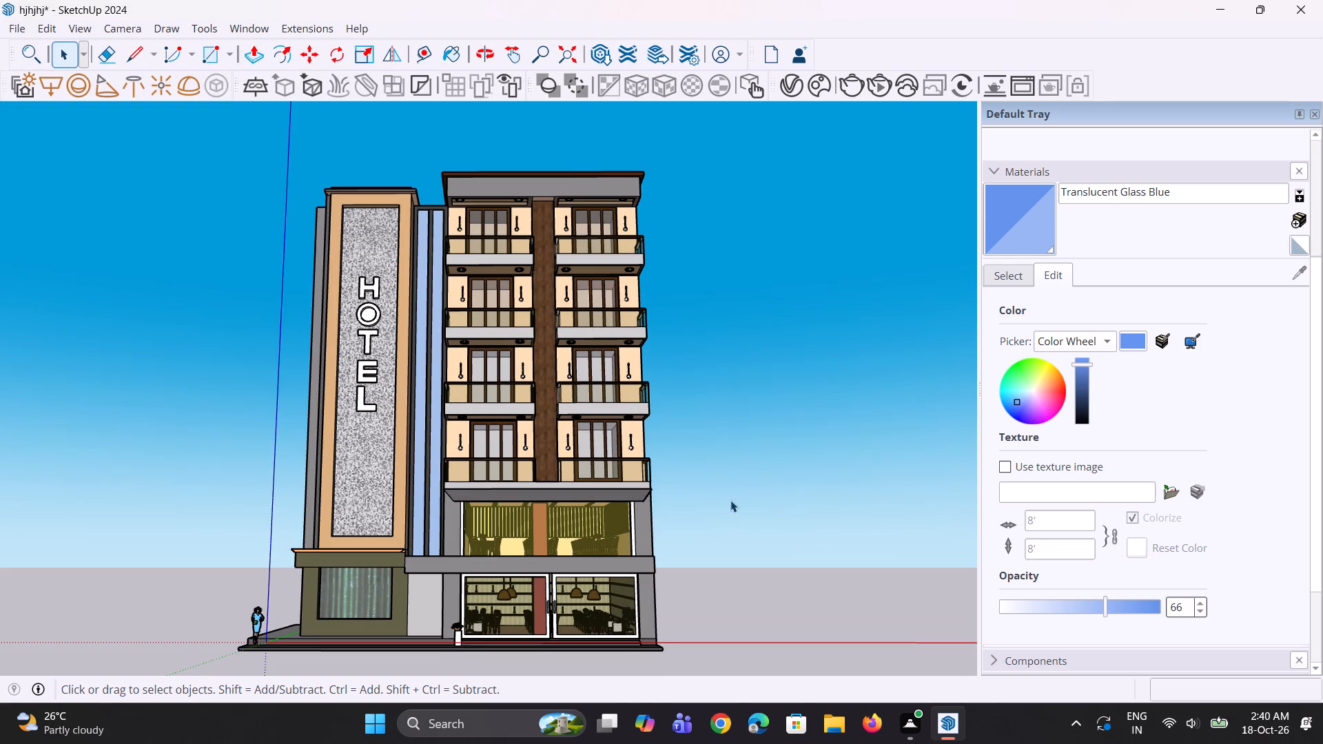